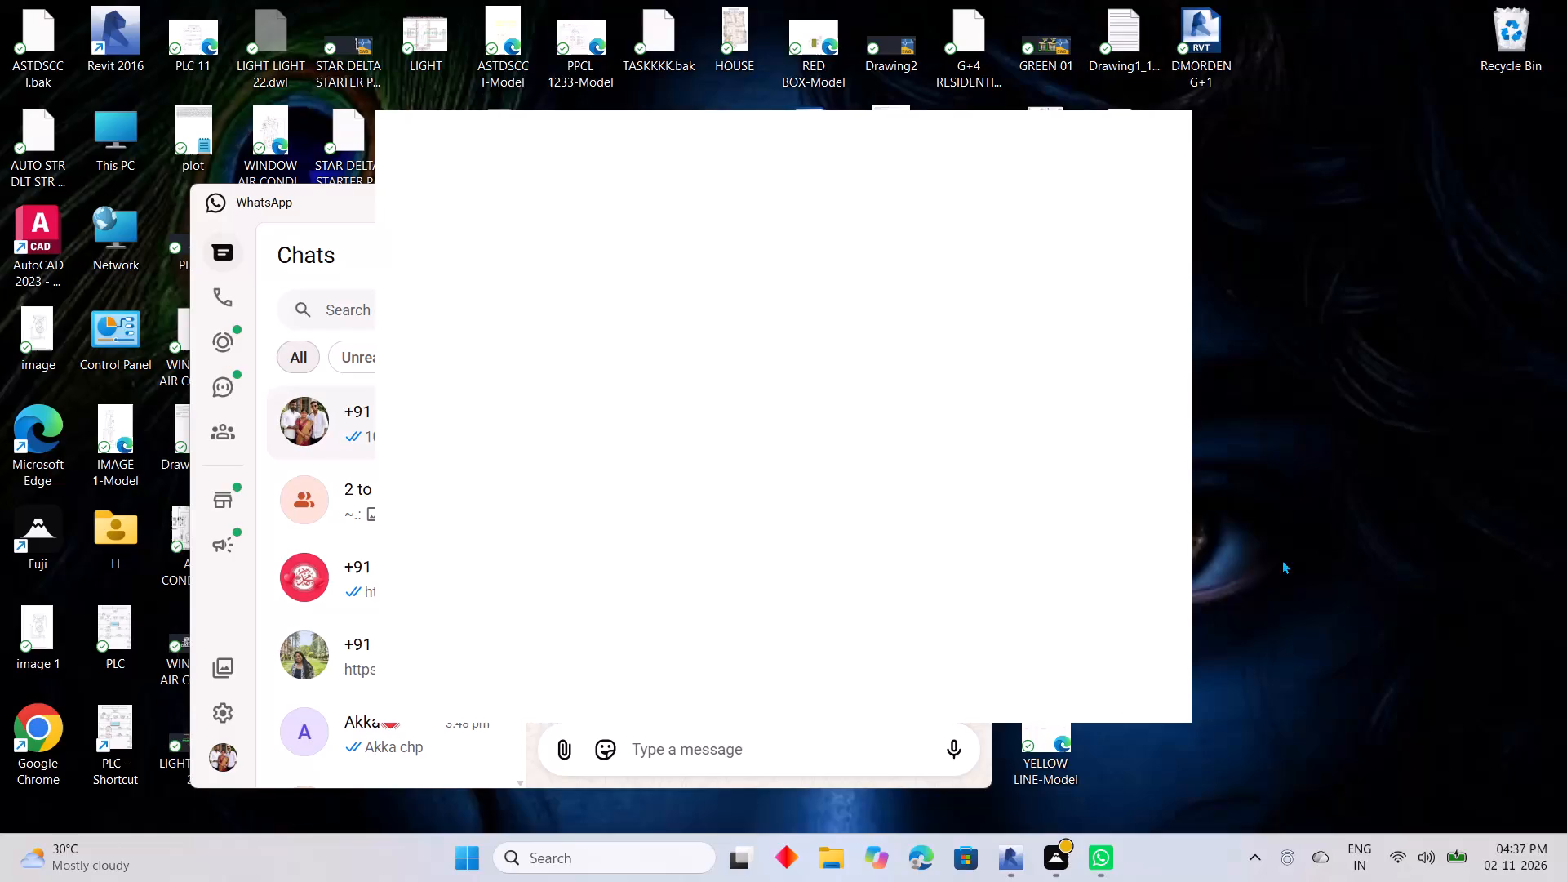
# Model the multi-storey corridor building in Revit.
# Switch to Revit and create a new project from the Architectural Template.
pyautogui.click(1007, 867)
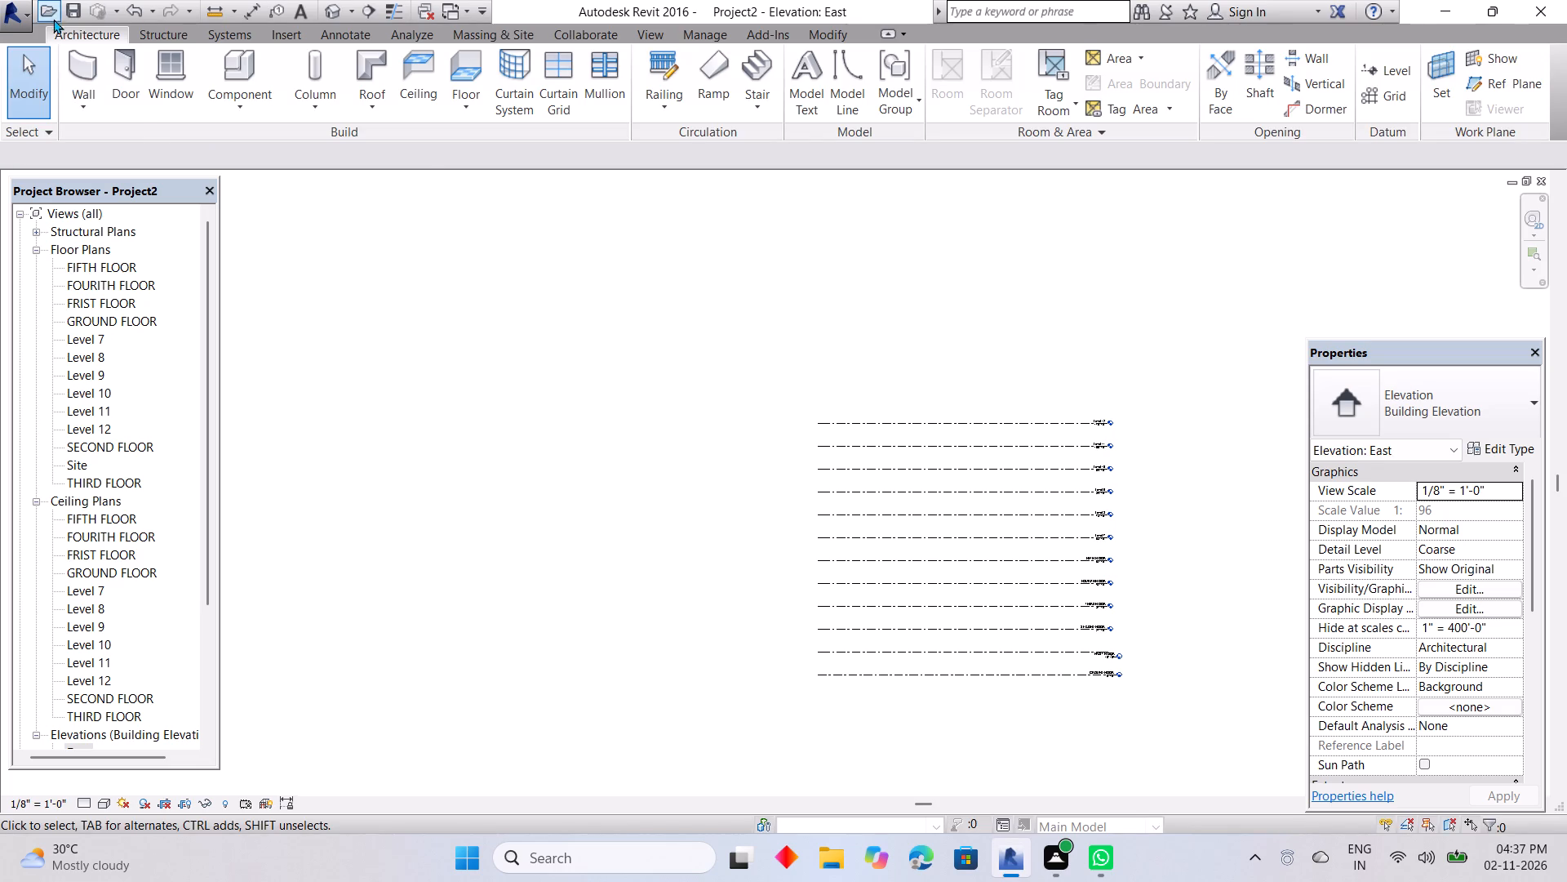
pyautogui.click(1, 16)
pyautogui.click(66, 105)
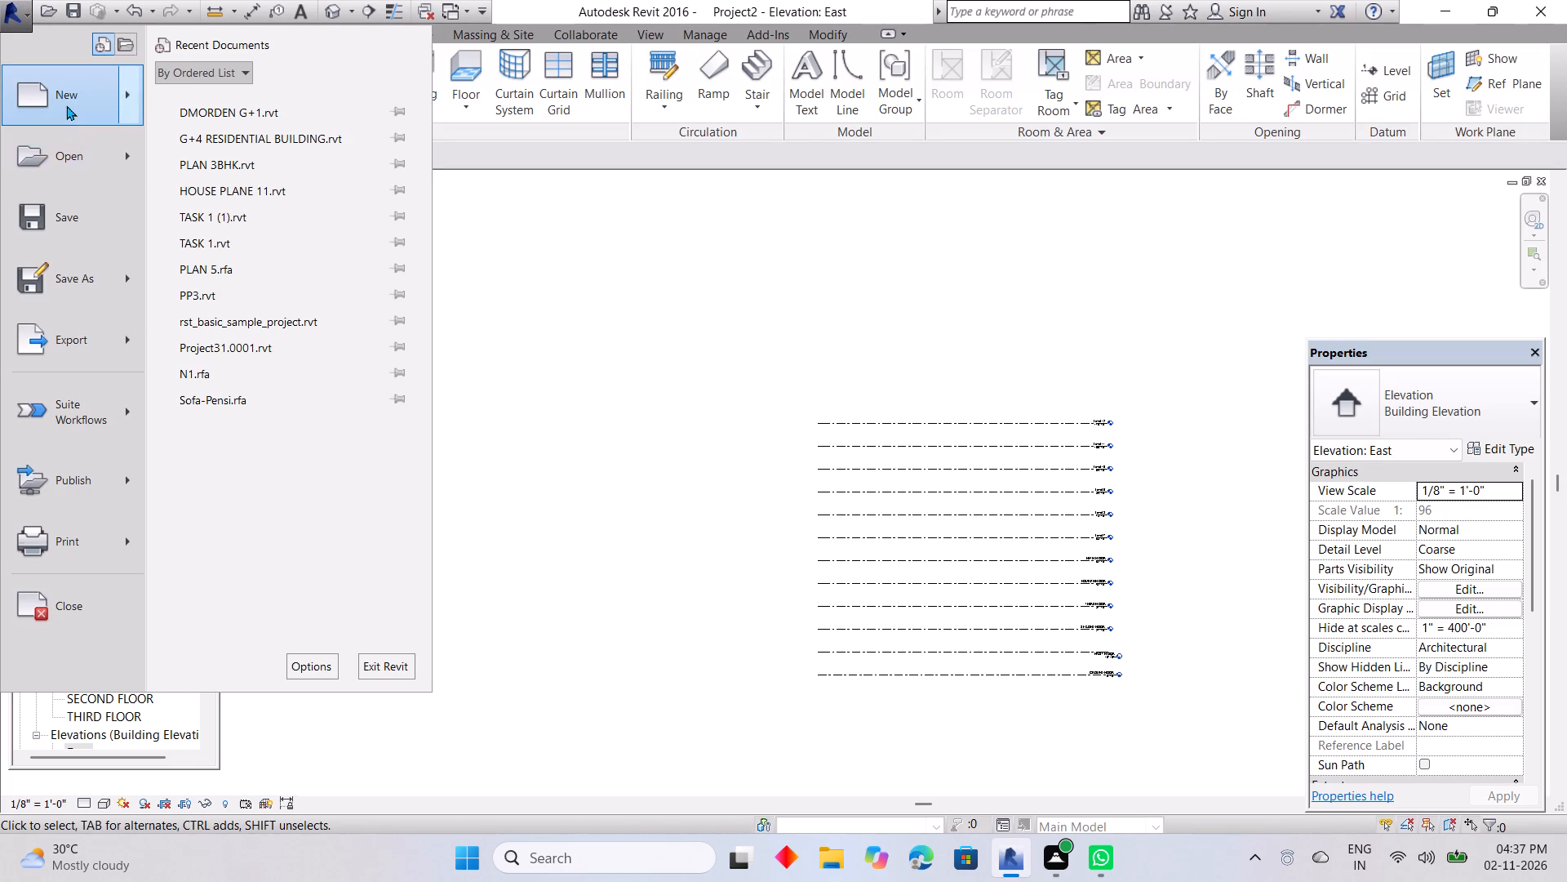
pyautogui.click(702, 381)
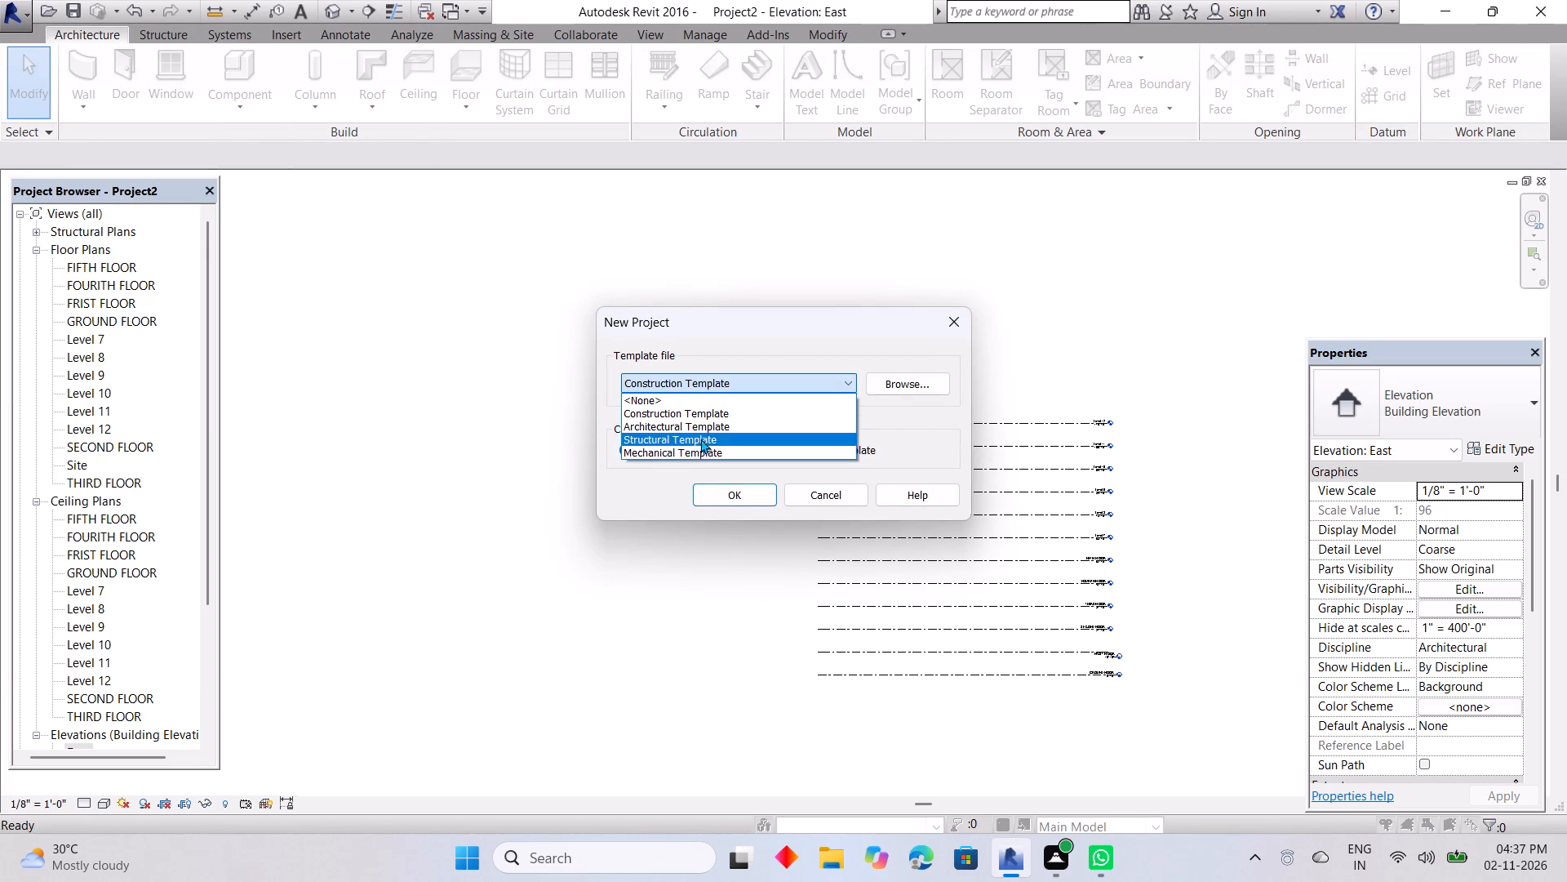
pyautogui.click(700, 421)
pyautogui.click(721, 487)
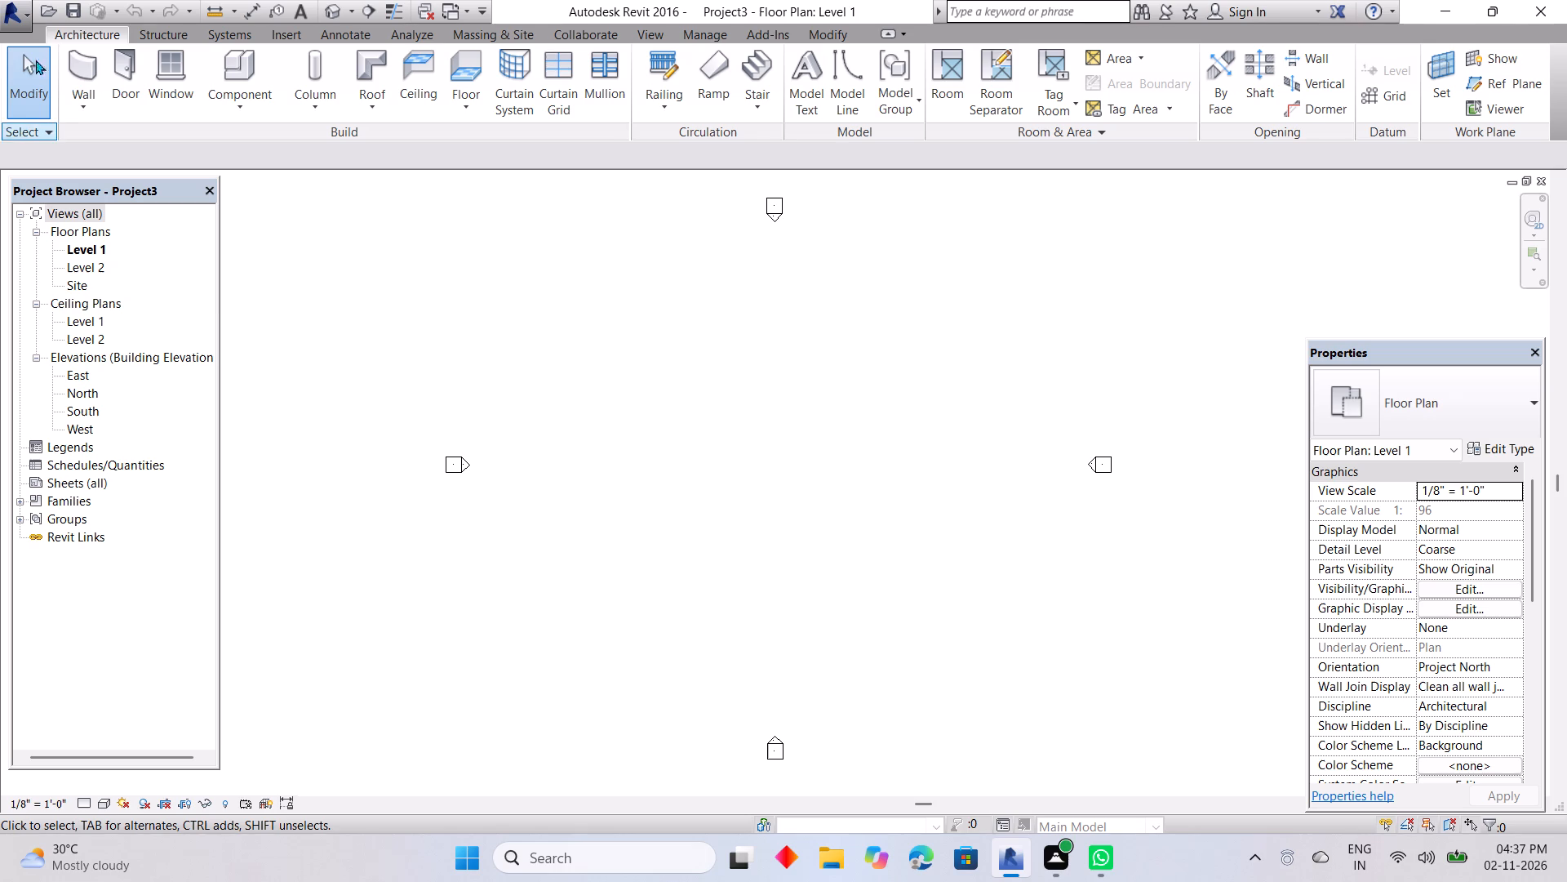
# In the East elevation, set the elevation of Level 2 to 10' 6".
pyautogui.doubleClick(78, 372)
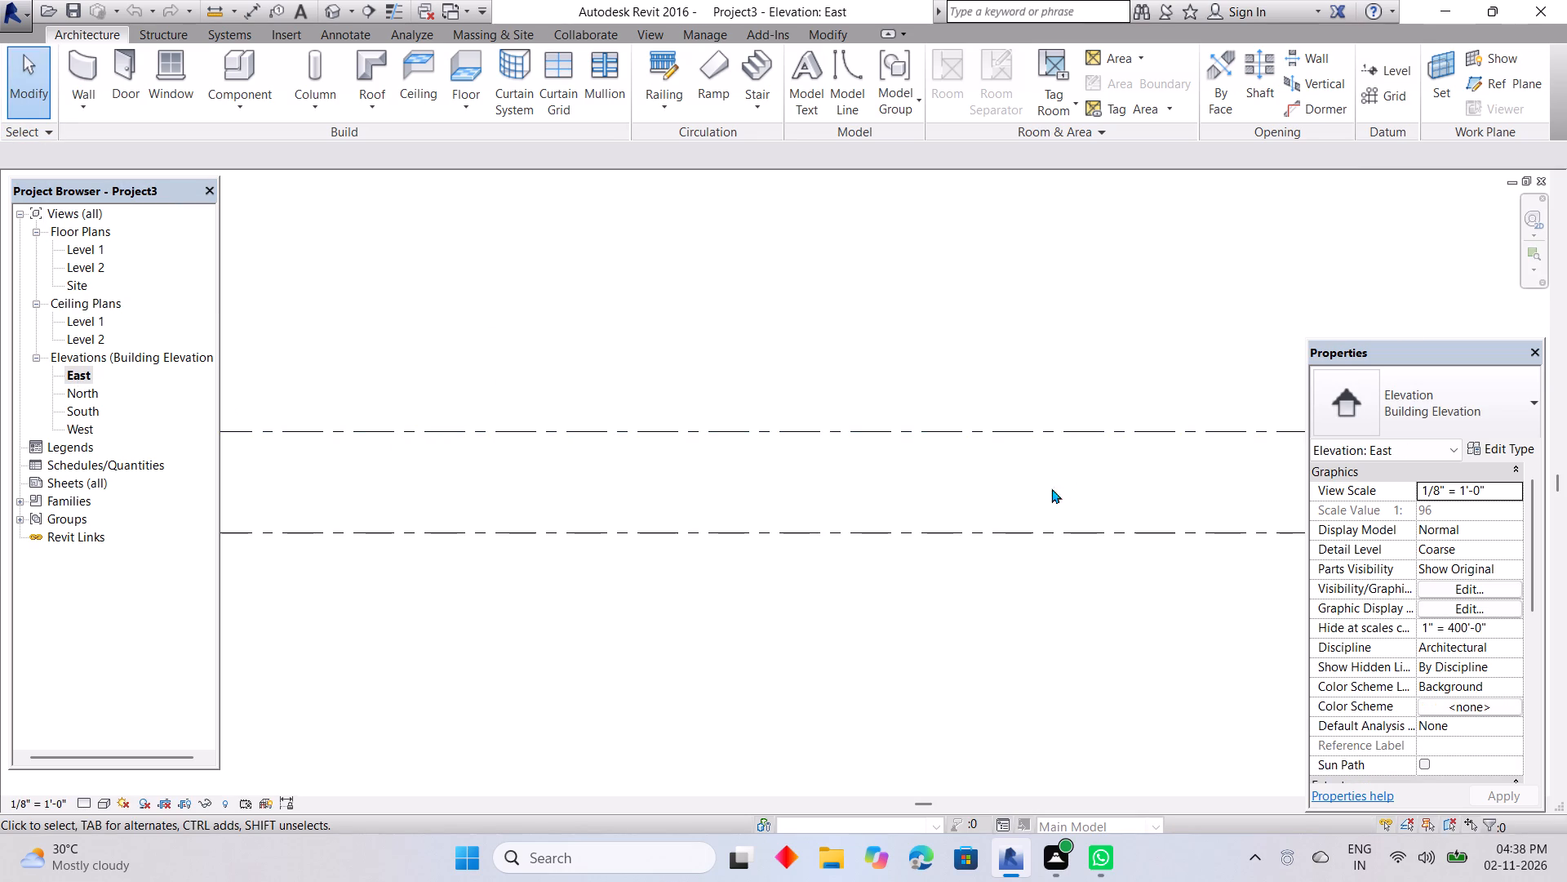
pyautogui.moveTo(1079, 482); pyautogui.dragTo(374, 483, button='middle')
pyautogui.scroll(4, 748, 449)
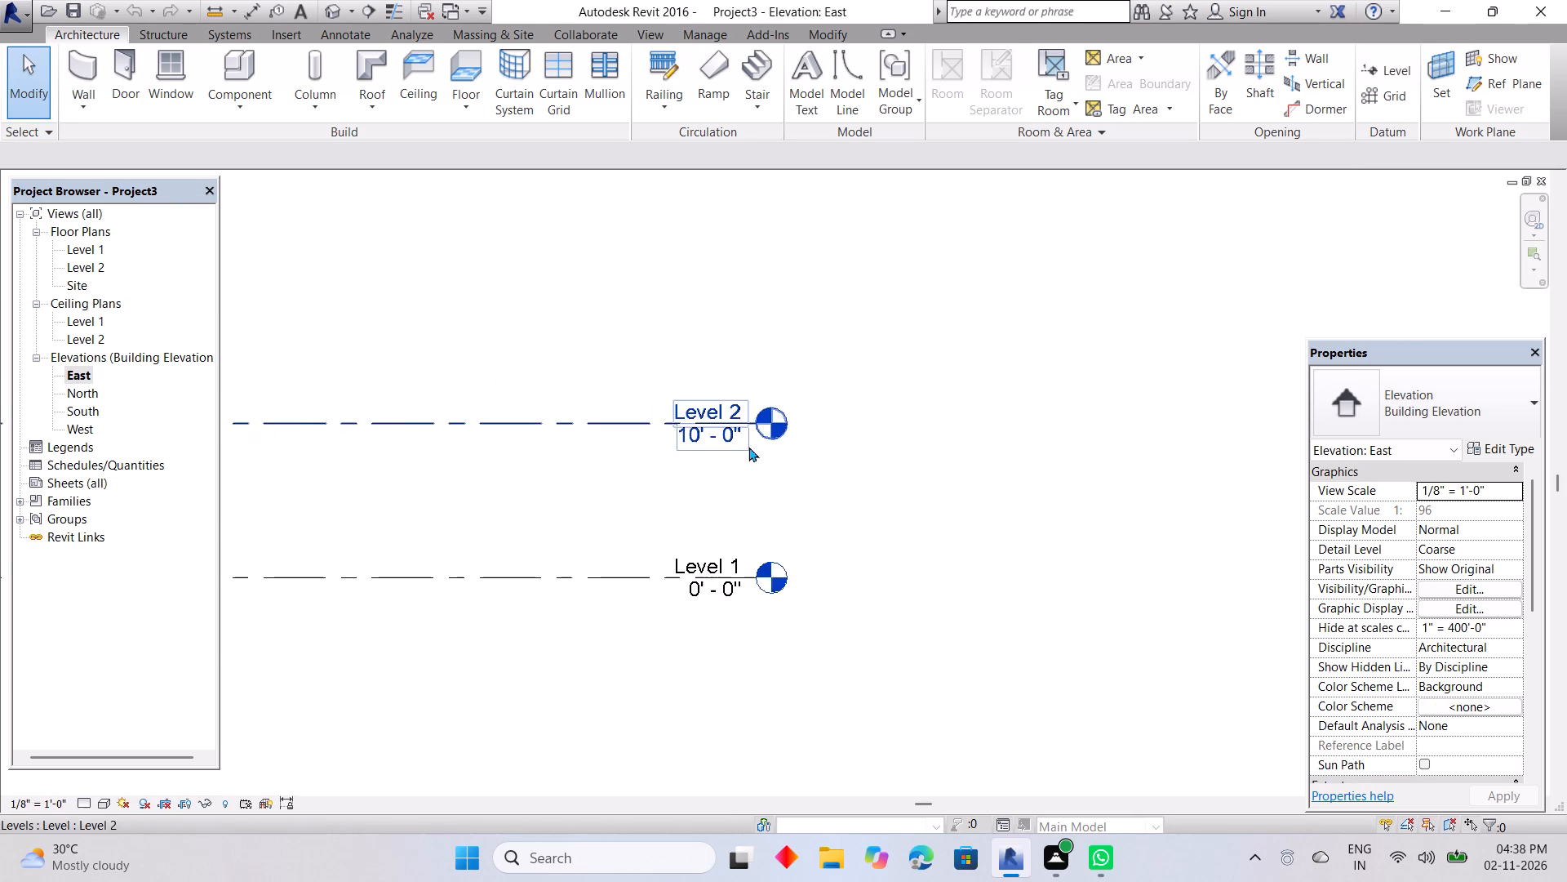
pyautogui.scroll(7, 748, 447)
pyautogui.doubleClick(691, 345)
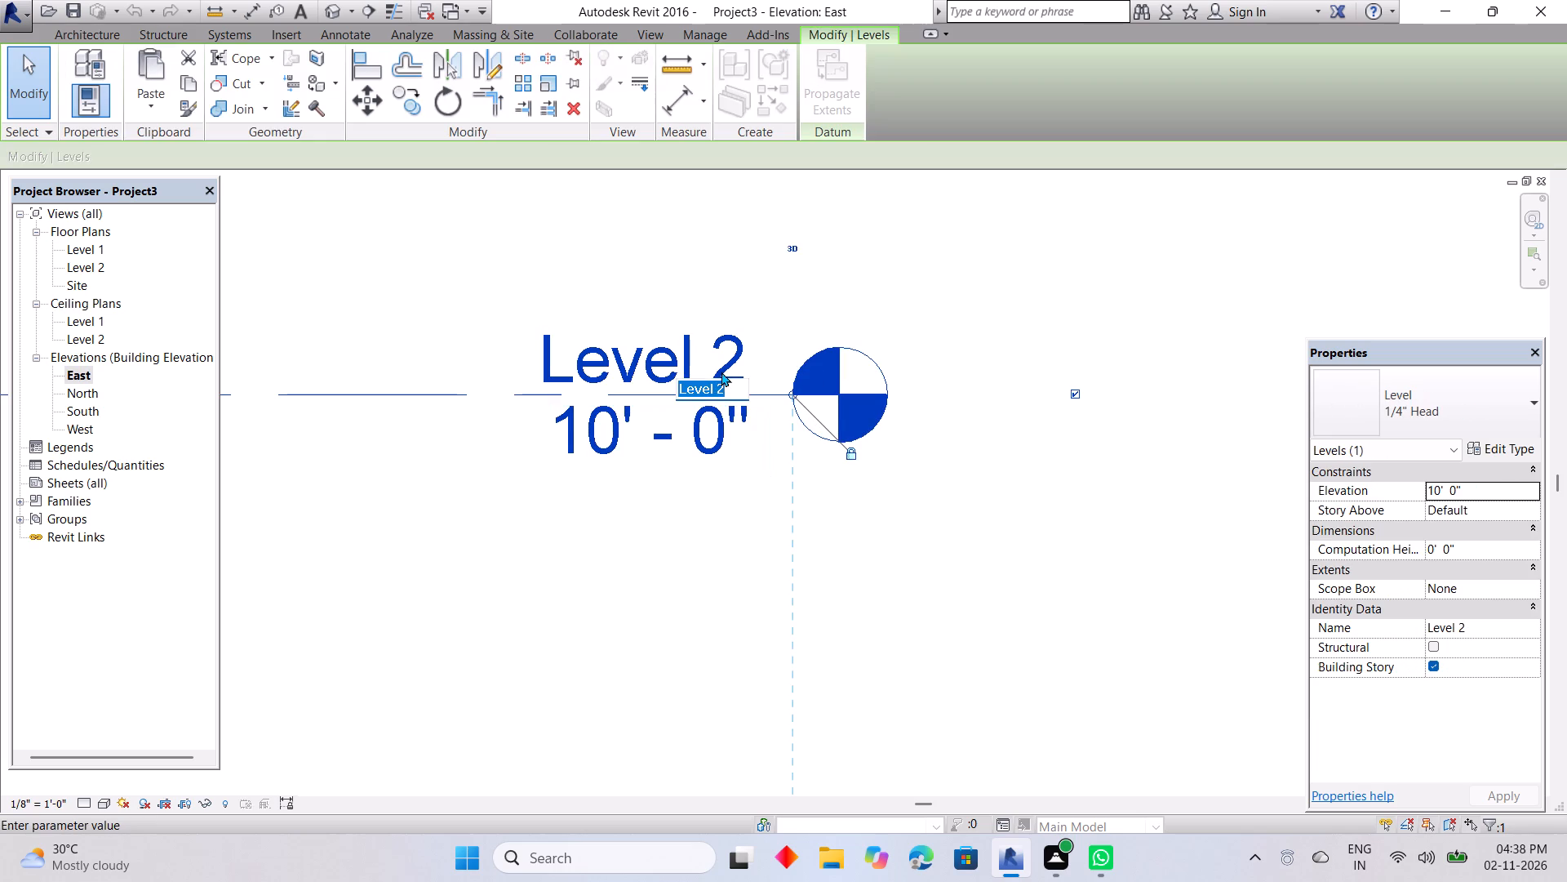
pyautogui.press('Escape')
pyautogui.doubleClick(718, 414)
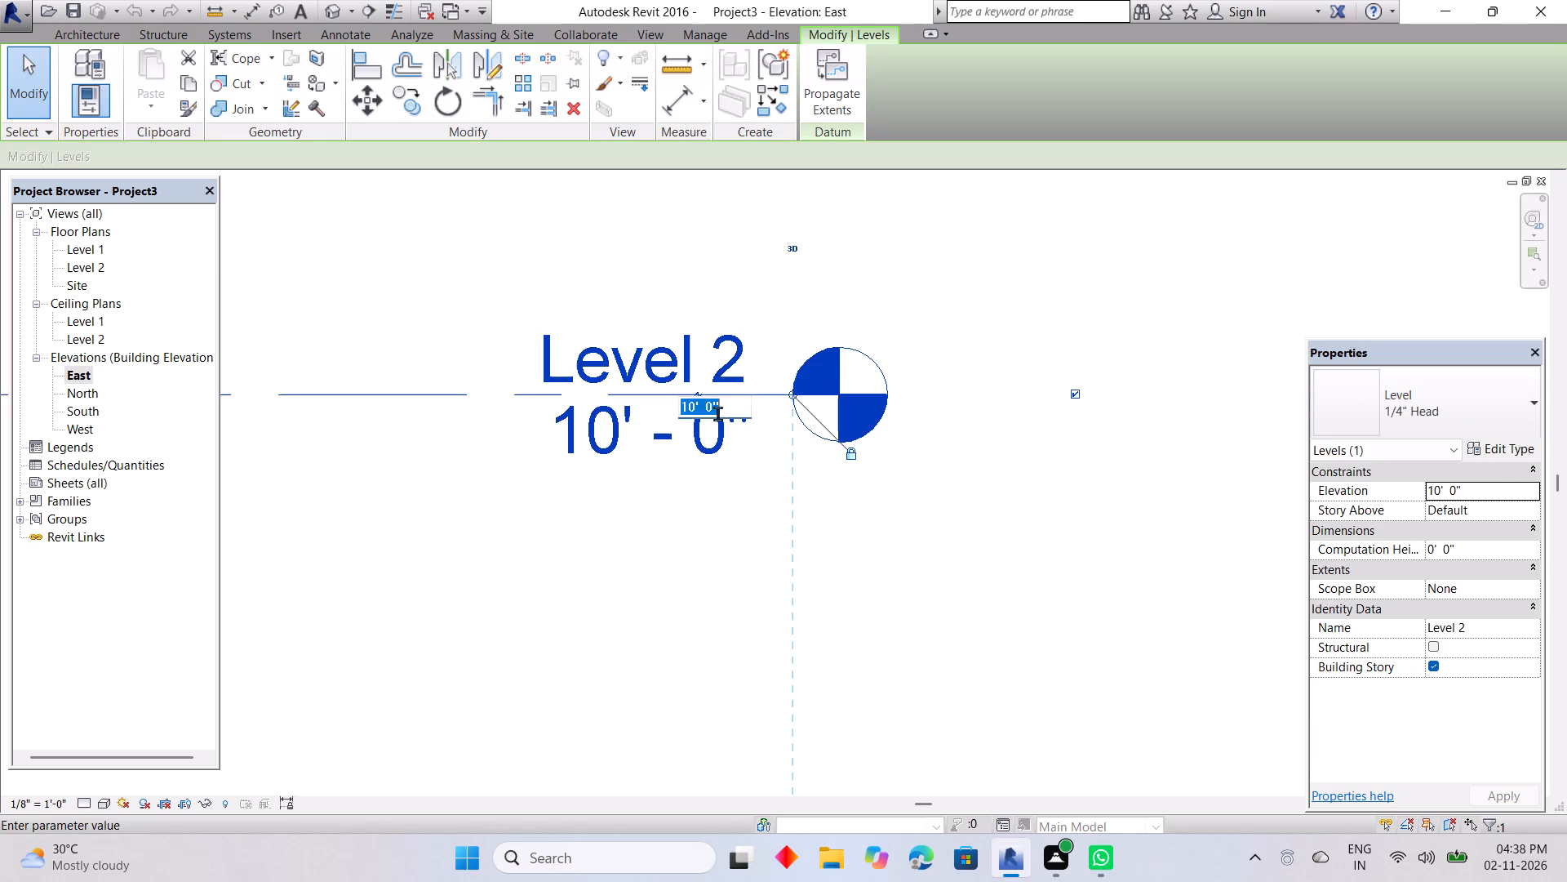
pyautogui.click(712, 402)
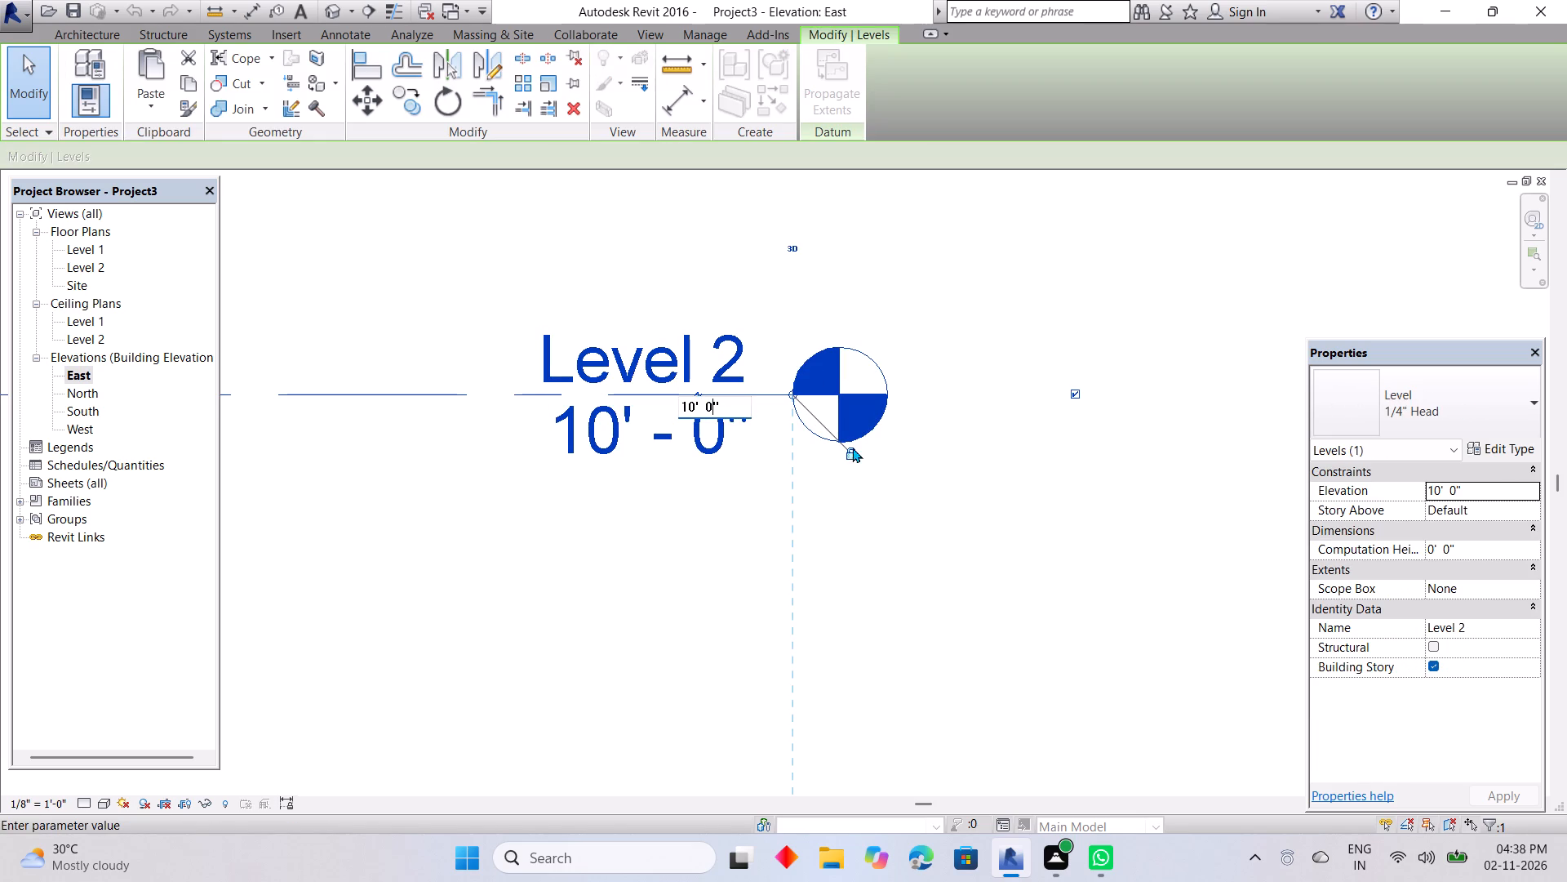
pyautogui.press('BackSpace')
pyautogui.press('6')
pyautogui.click(1097, 635)
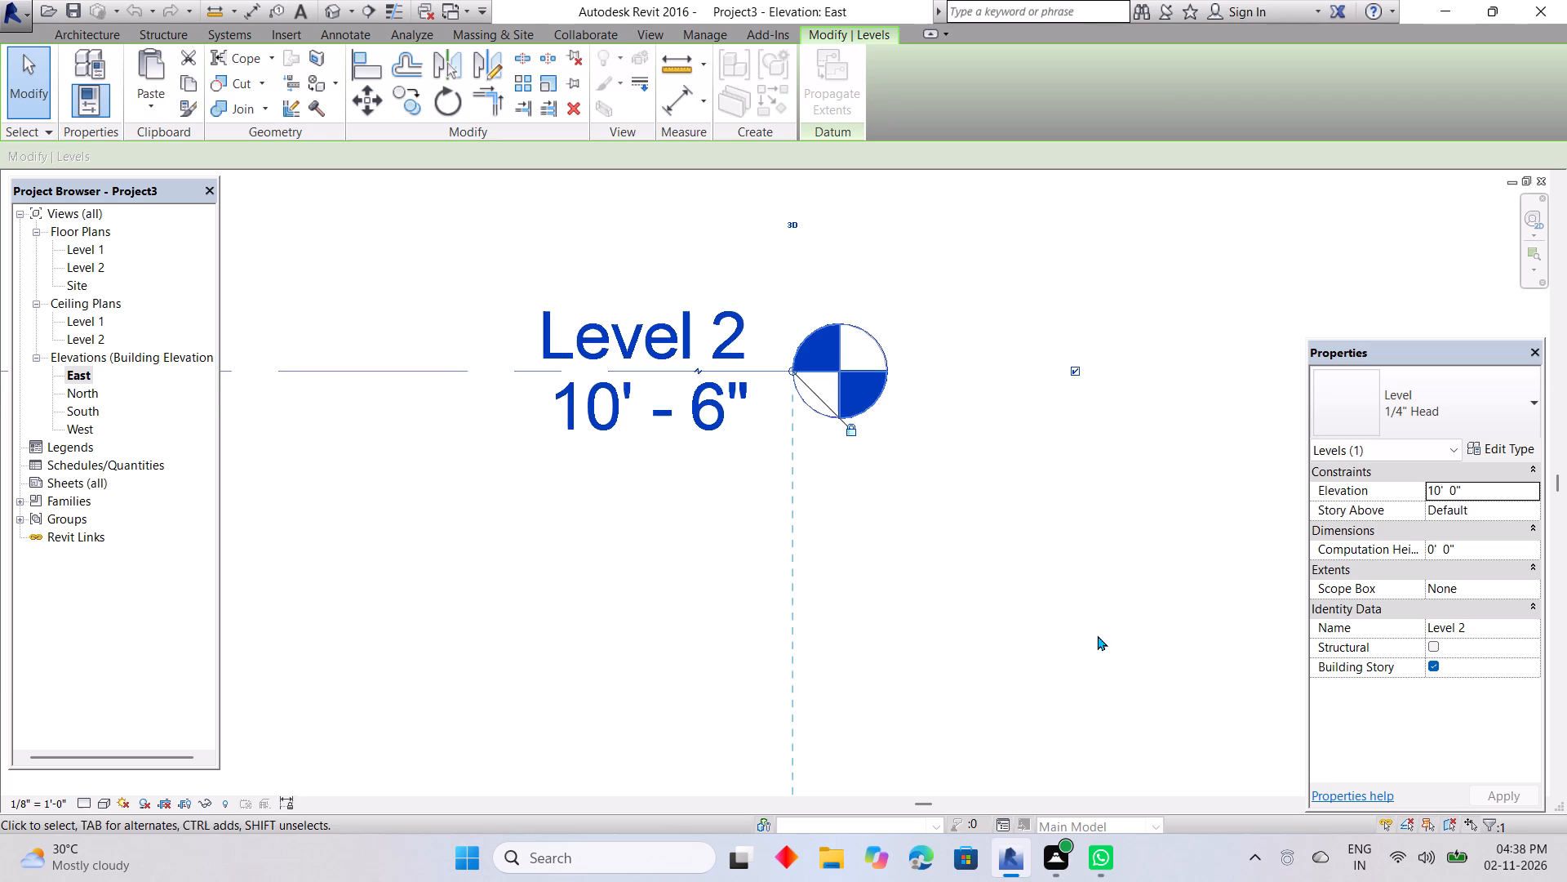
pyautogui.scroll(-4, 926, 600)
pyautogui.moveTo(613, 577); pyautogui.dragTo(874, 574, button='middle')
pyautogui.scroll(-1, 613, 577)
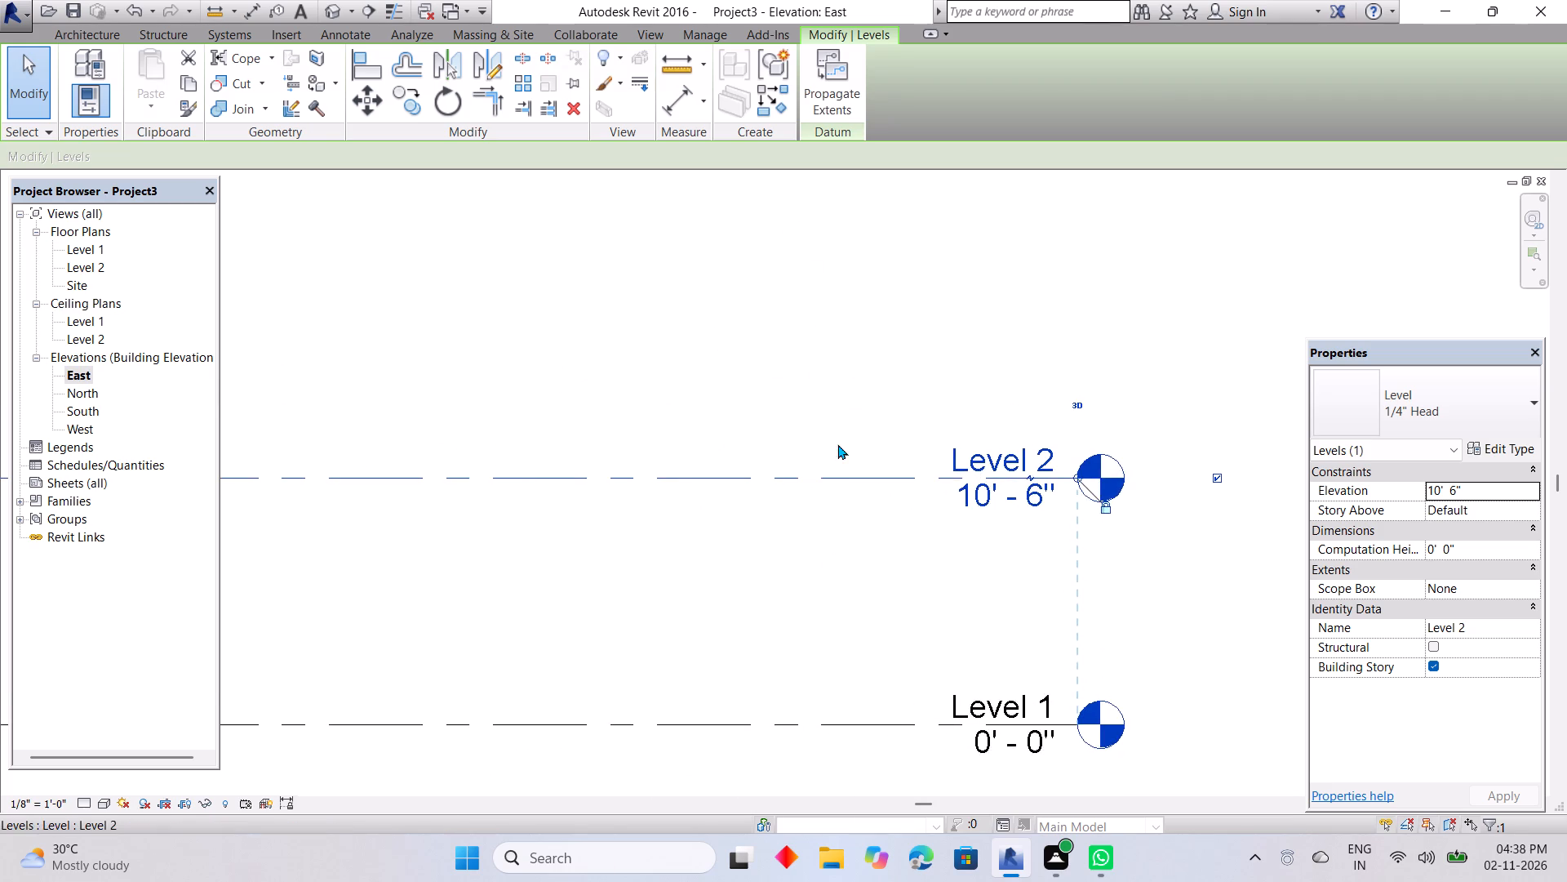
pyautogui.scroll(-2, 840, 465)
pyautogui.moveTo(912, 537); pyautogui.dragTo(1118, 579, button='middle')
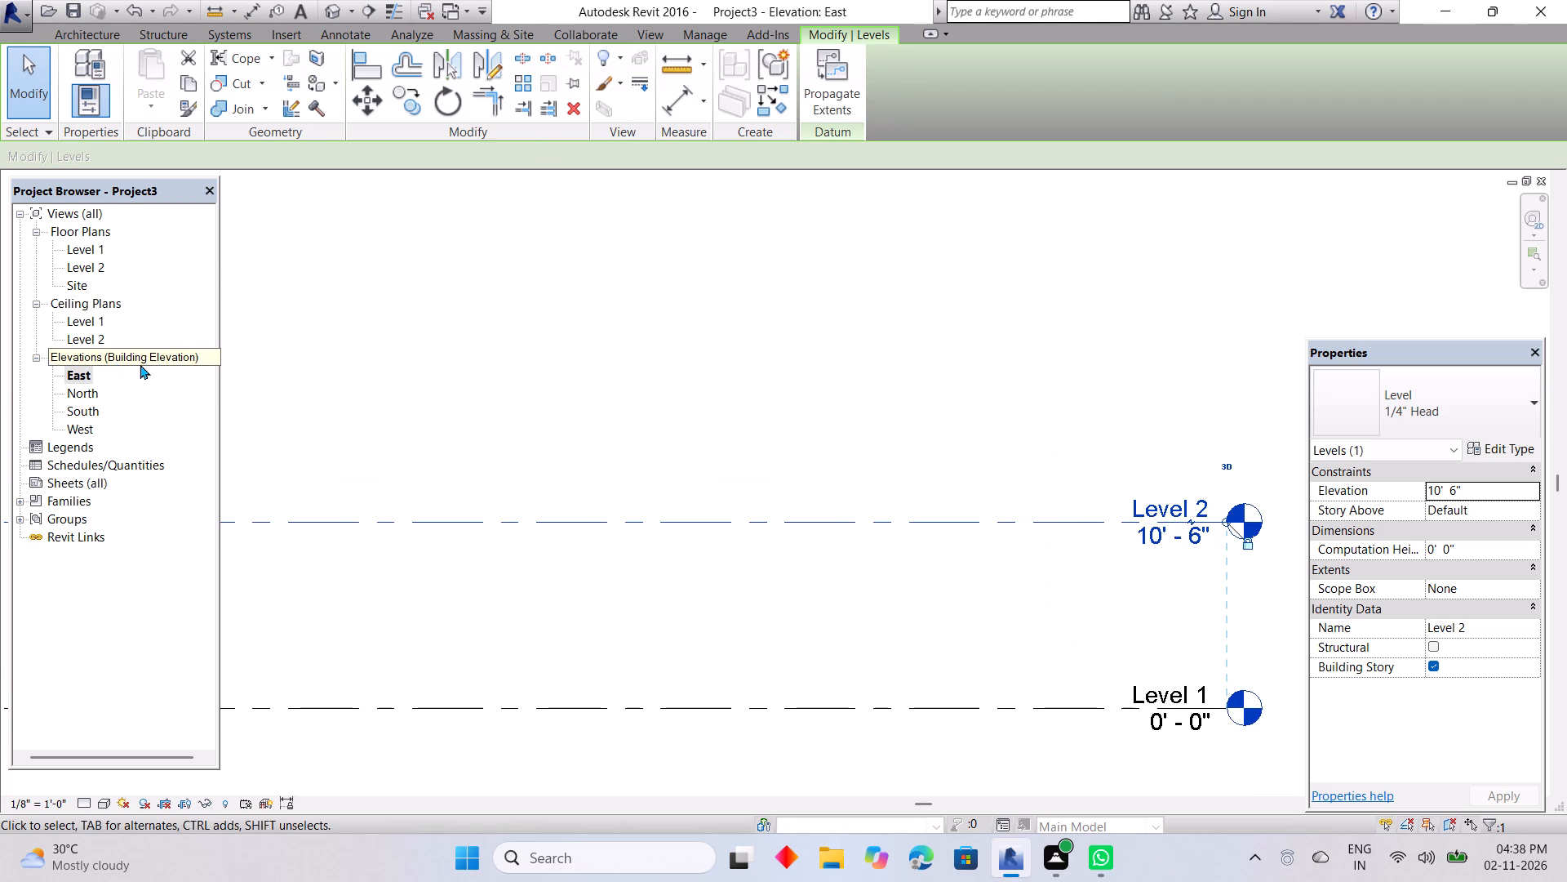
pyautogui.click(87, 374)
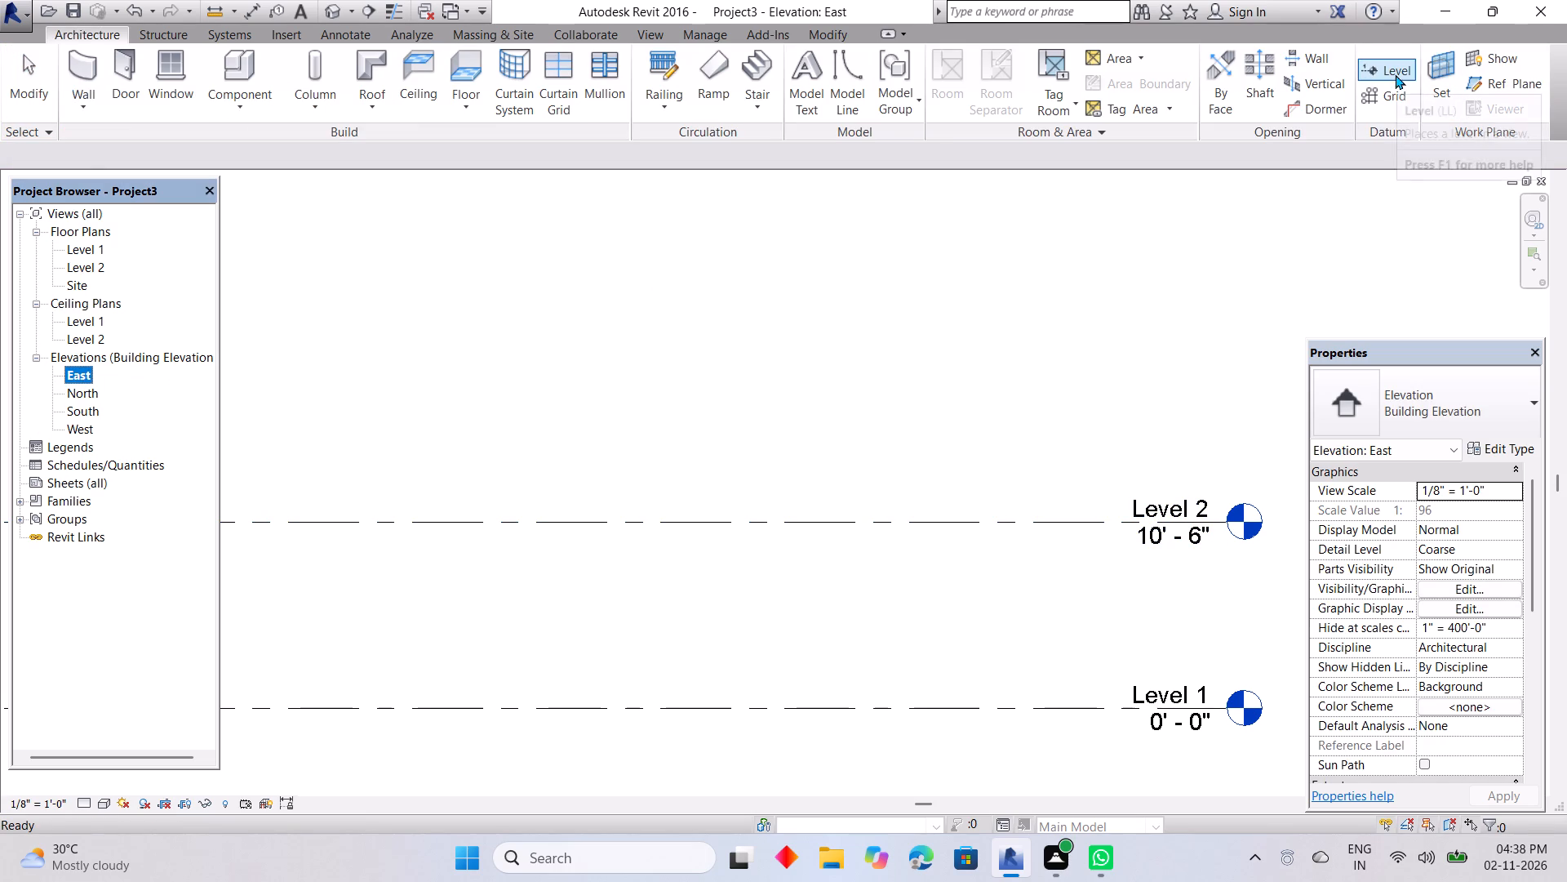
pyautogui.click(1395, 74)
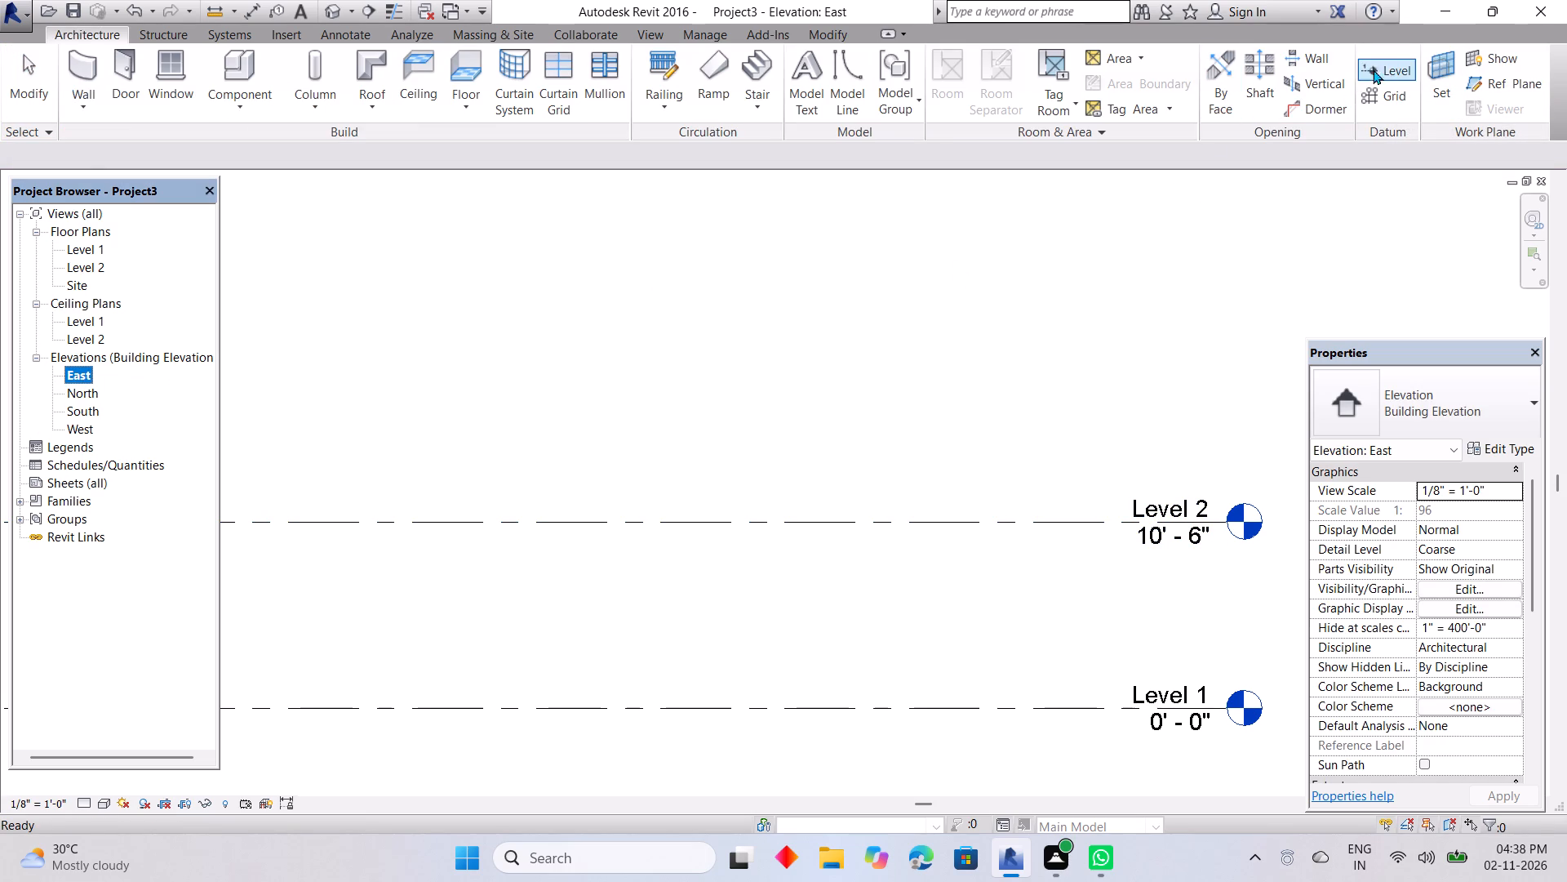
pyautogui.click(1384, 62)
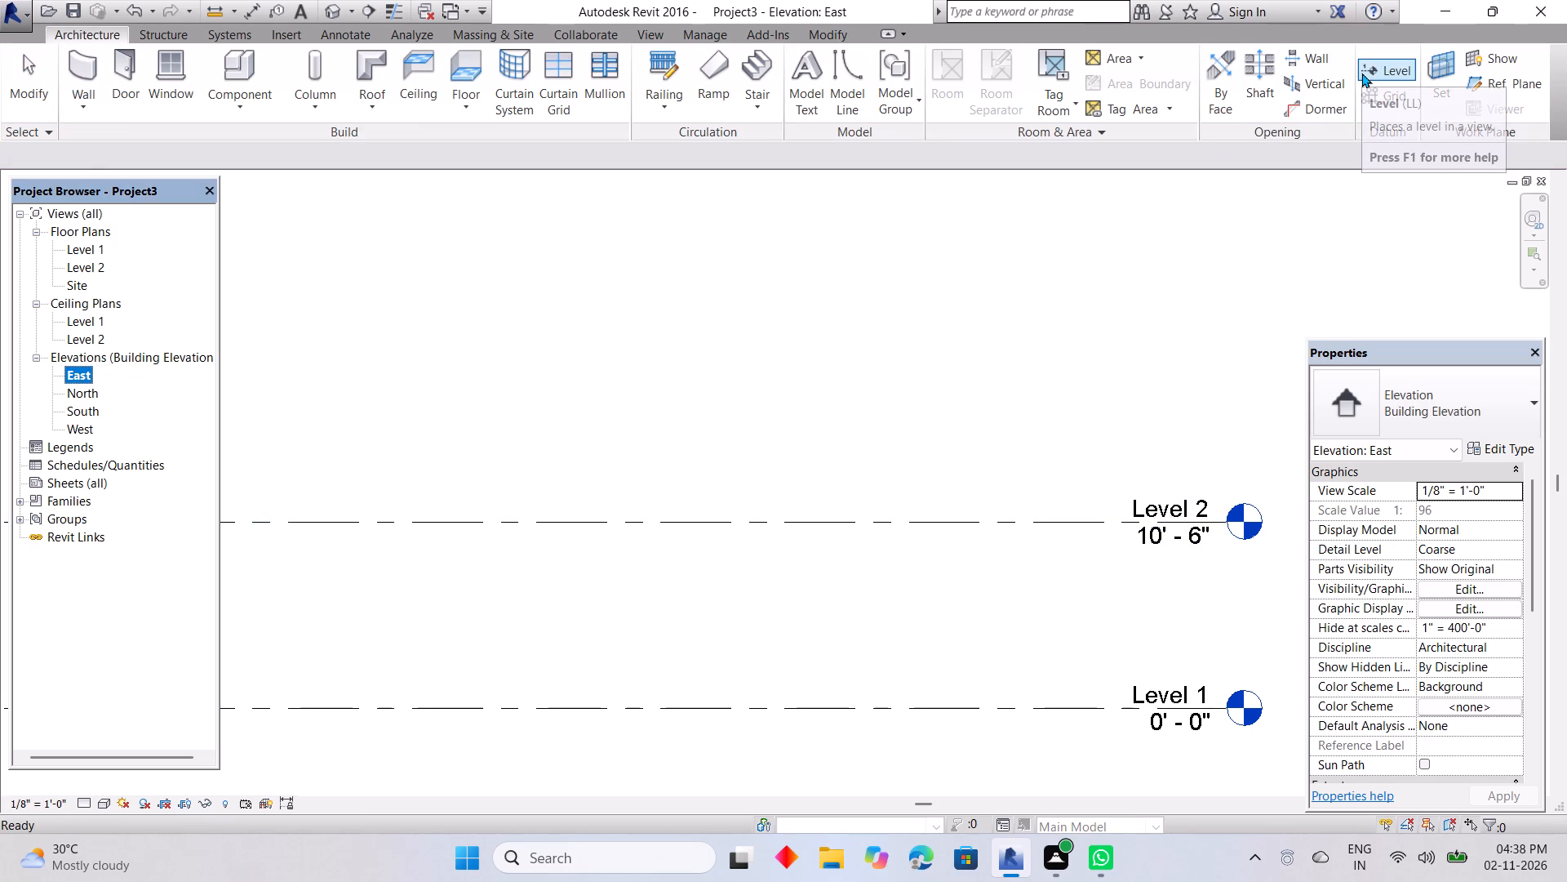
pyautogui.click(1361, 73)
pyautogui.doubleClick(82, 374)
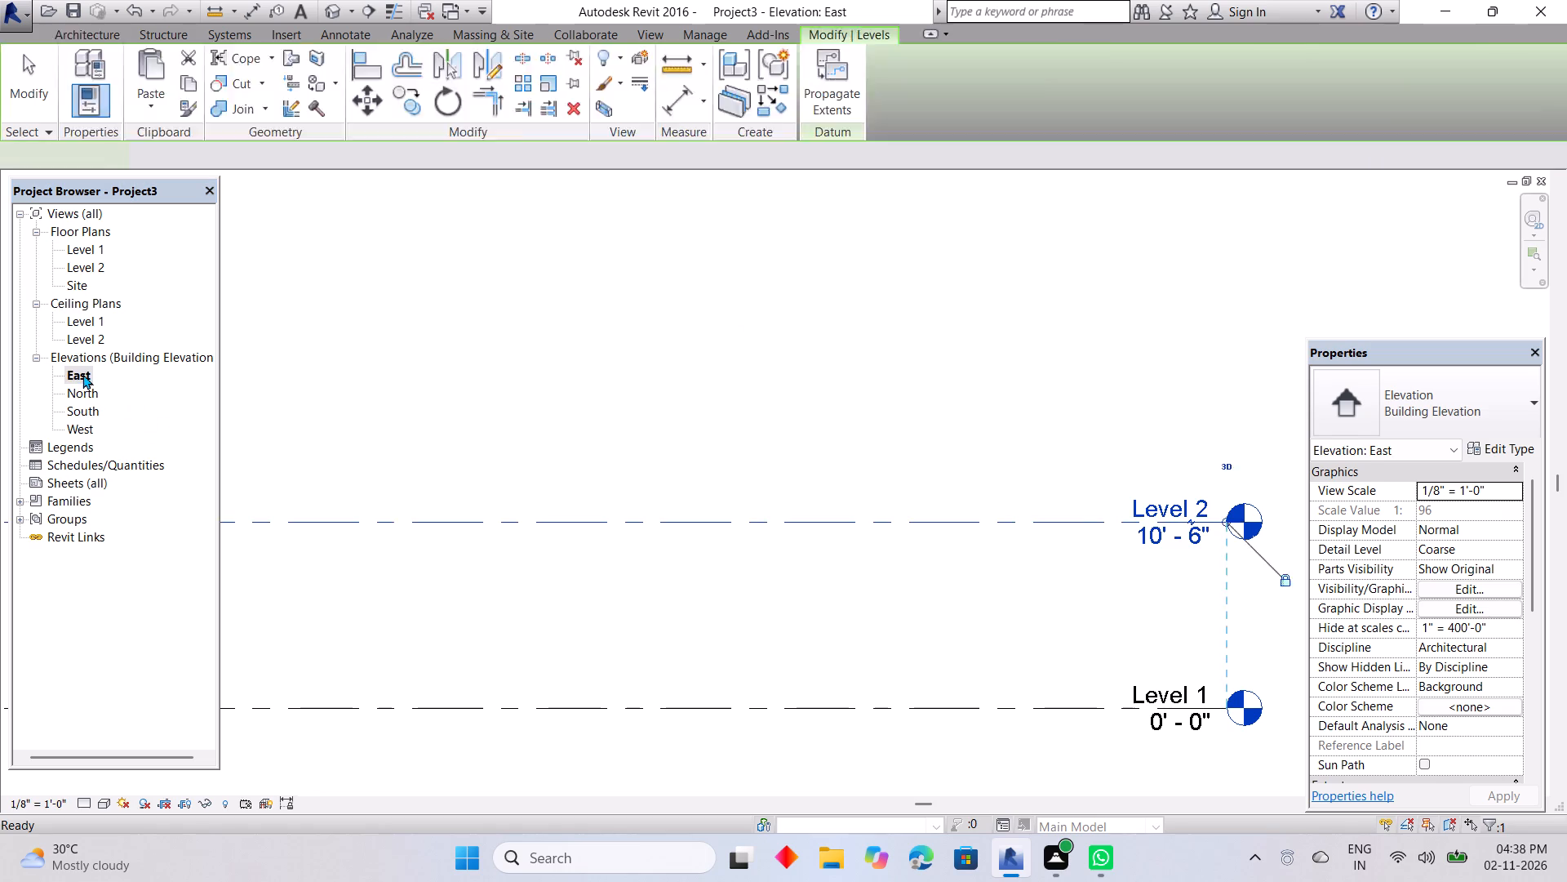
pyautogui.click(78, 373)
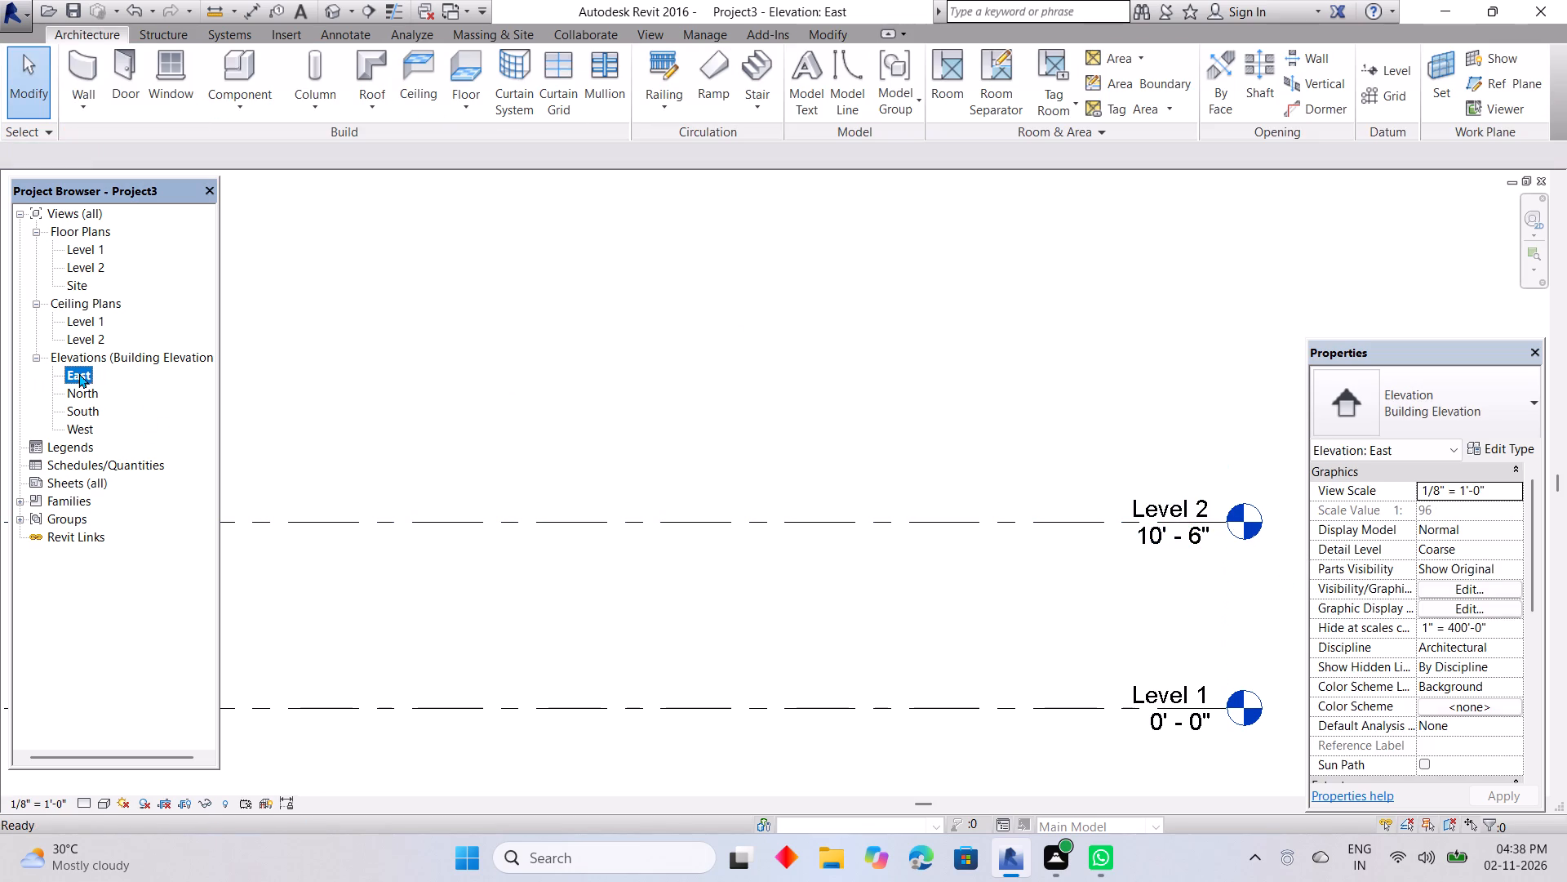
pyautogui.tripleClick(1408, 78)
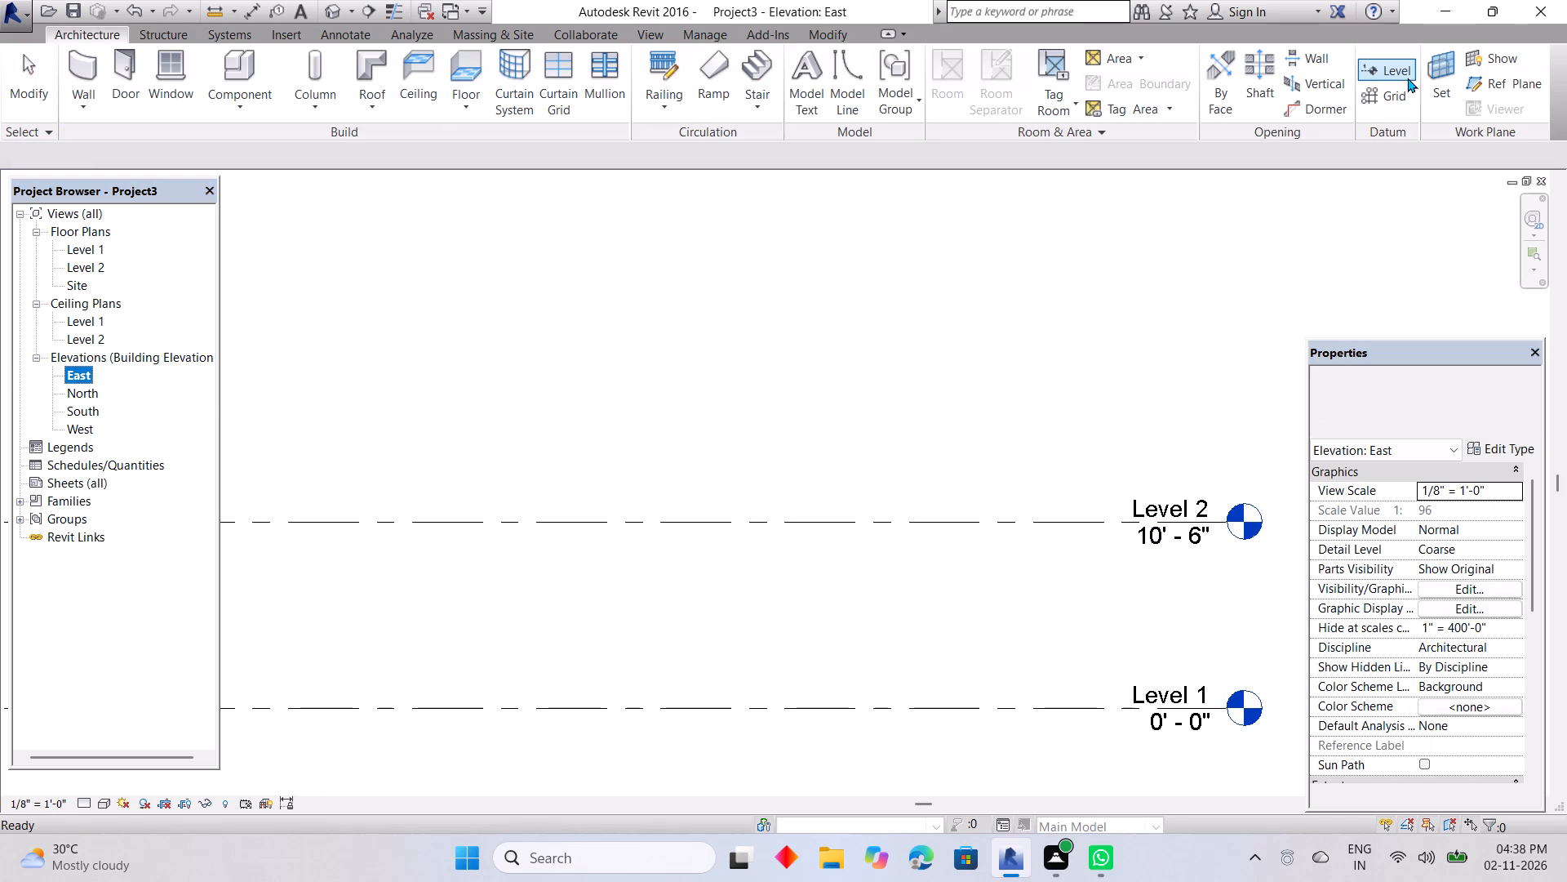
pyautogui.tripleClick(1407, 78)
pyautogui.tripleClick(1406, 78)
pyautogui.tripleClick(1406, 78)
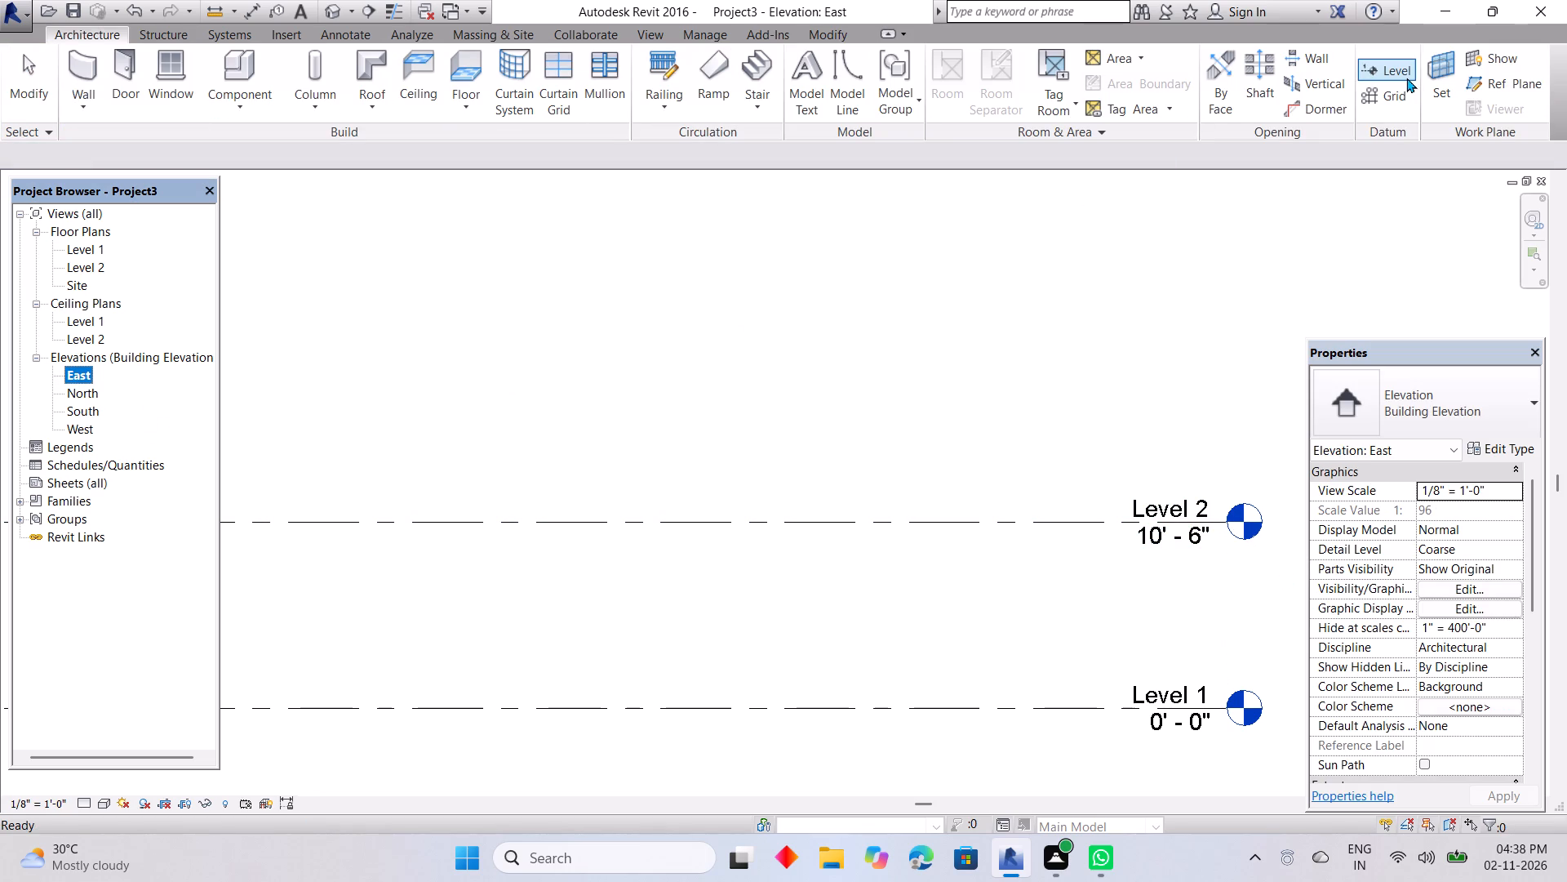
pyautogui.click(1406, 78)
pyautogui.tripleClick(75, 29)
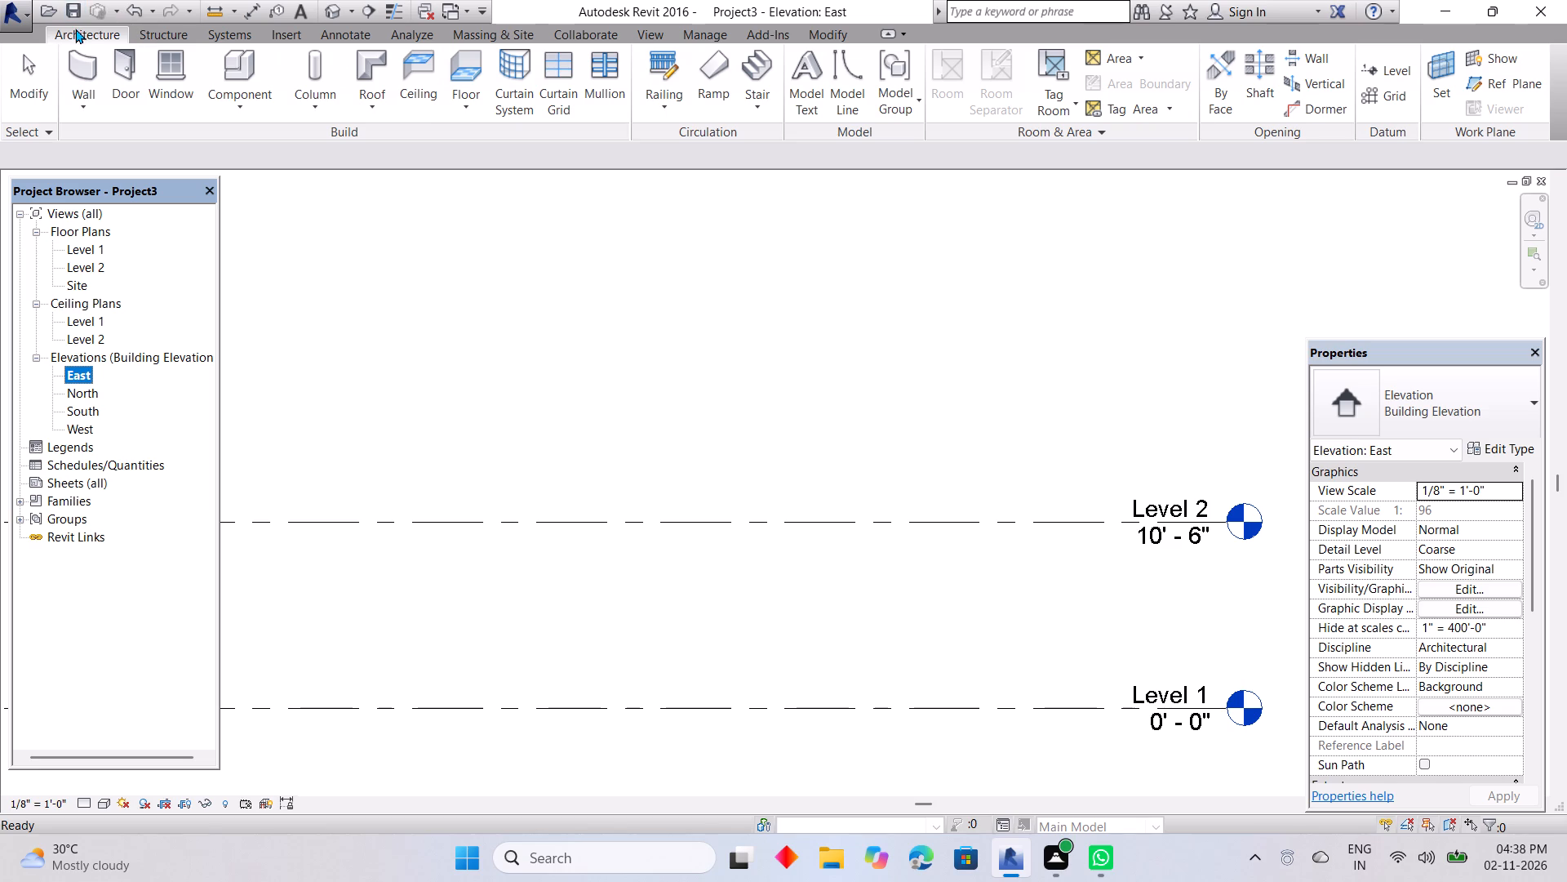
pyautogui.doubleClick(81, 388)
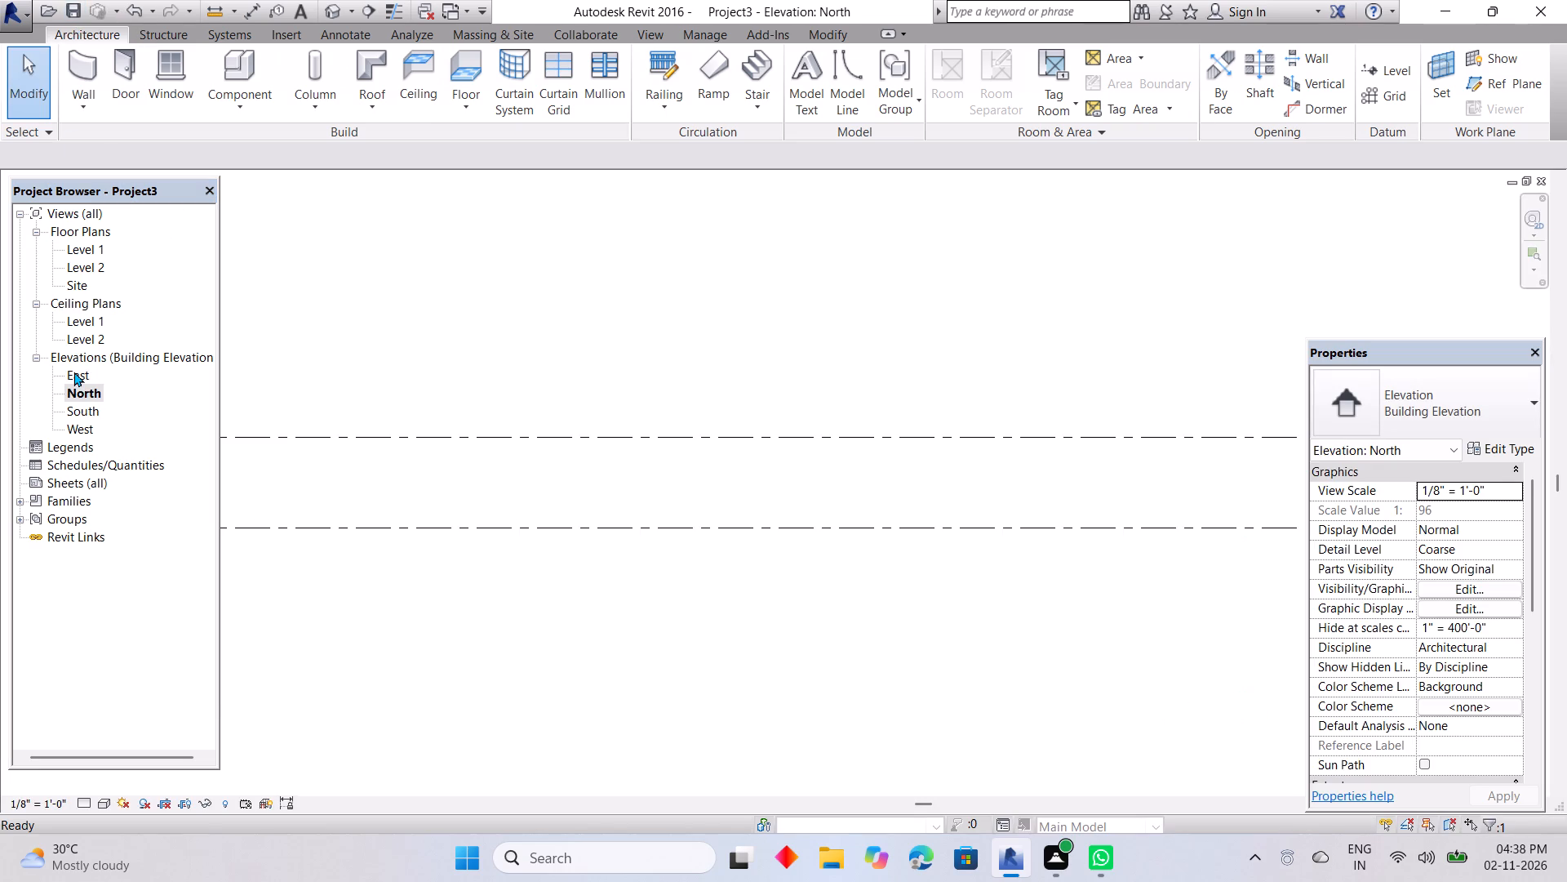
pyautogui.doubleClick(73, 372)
# With the Level tool picking existing lines at a 10' 6" offset, add two levels above Level 2, at 21' 0" and 31' 6".
pyautogui.doubleClick(1369, 65)
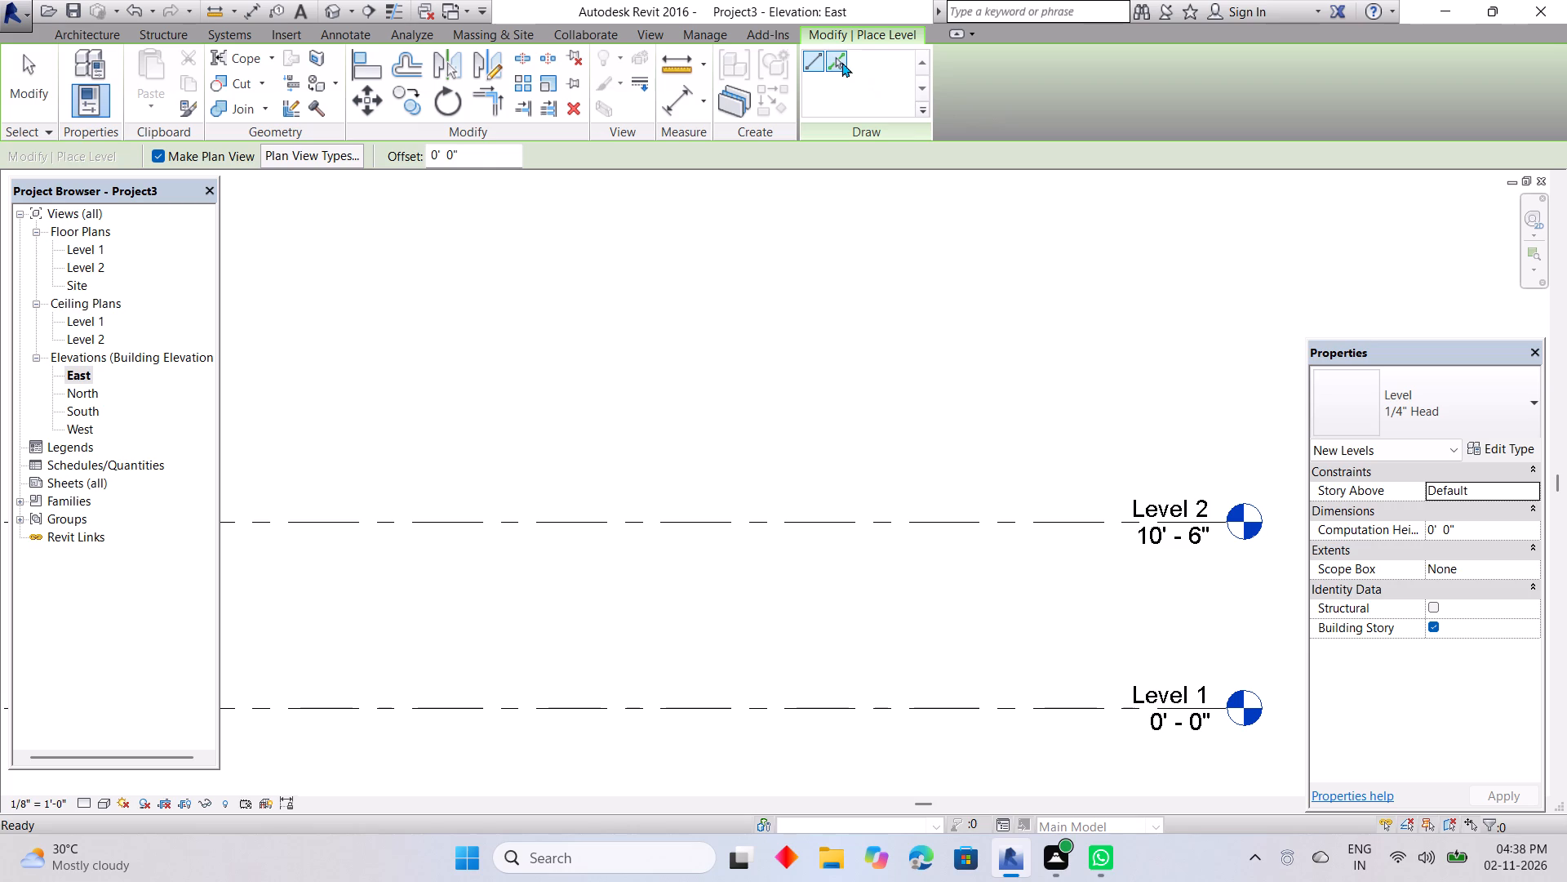
pyautogui.click(841, 62)
pyautogui.moveTo(479, 150); pyautogui.dragTo(335, 154)
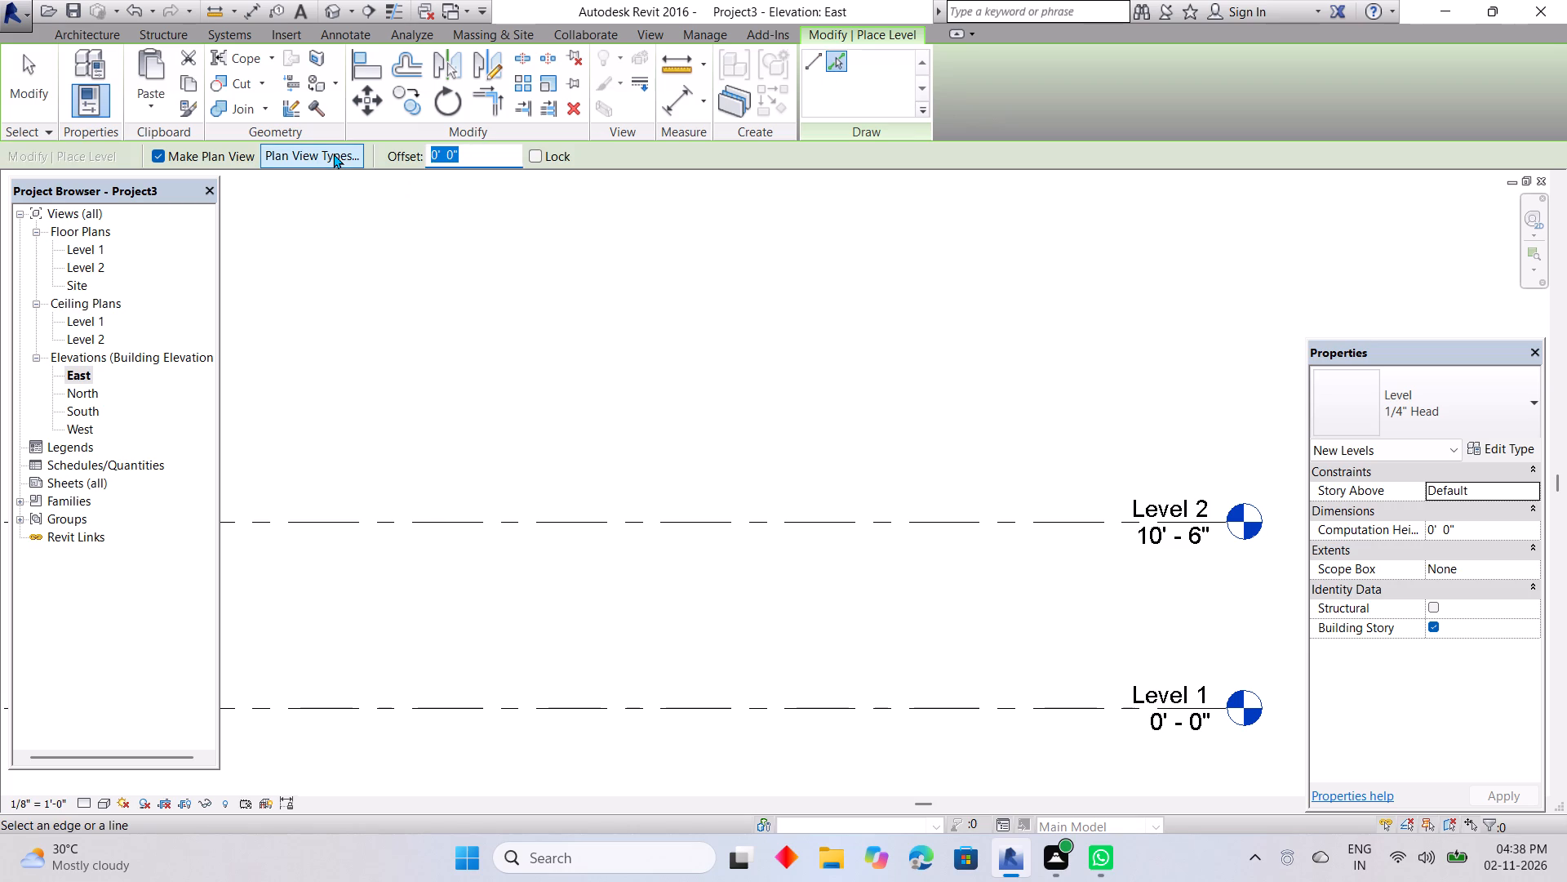
pyautogui.press('BackSpace')
pyautogui.write('10')
pyautogui.write("'6")
pyautogui.press('Return')
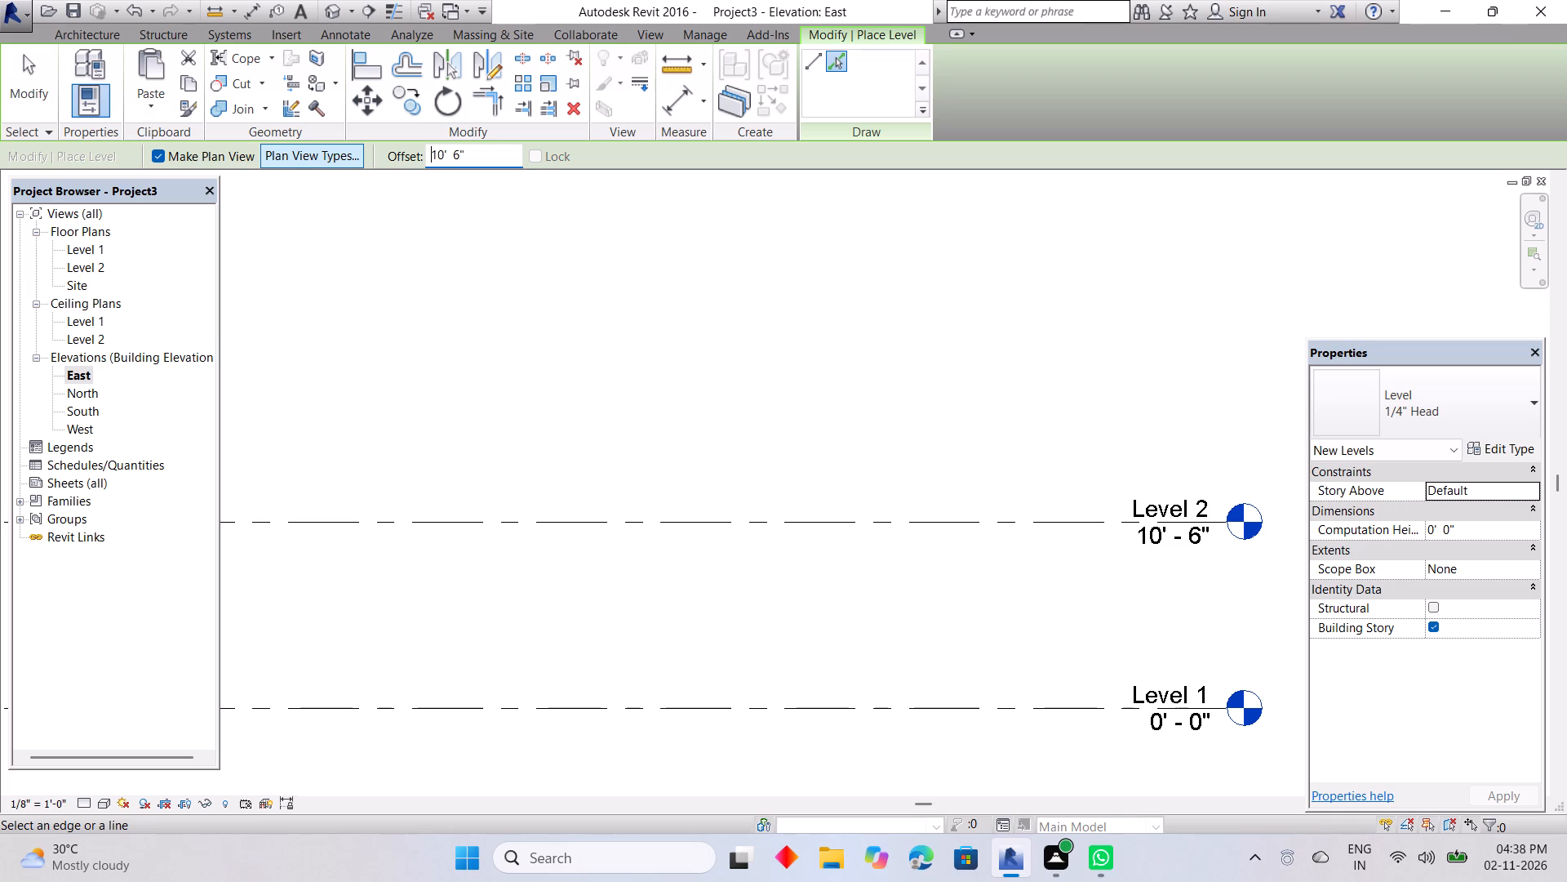
pyautogui.click(659, 519)
pyautogui.moveTo(697, 426); pyautogui.dragTo(640, 554, button='middle')
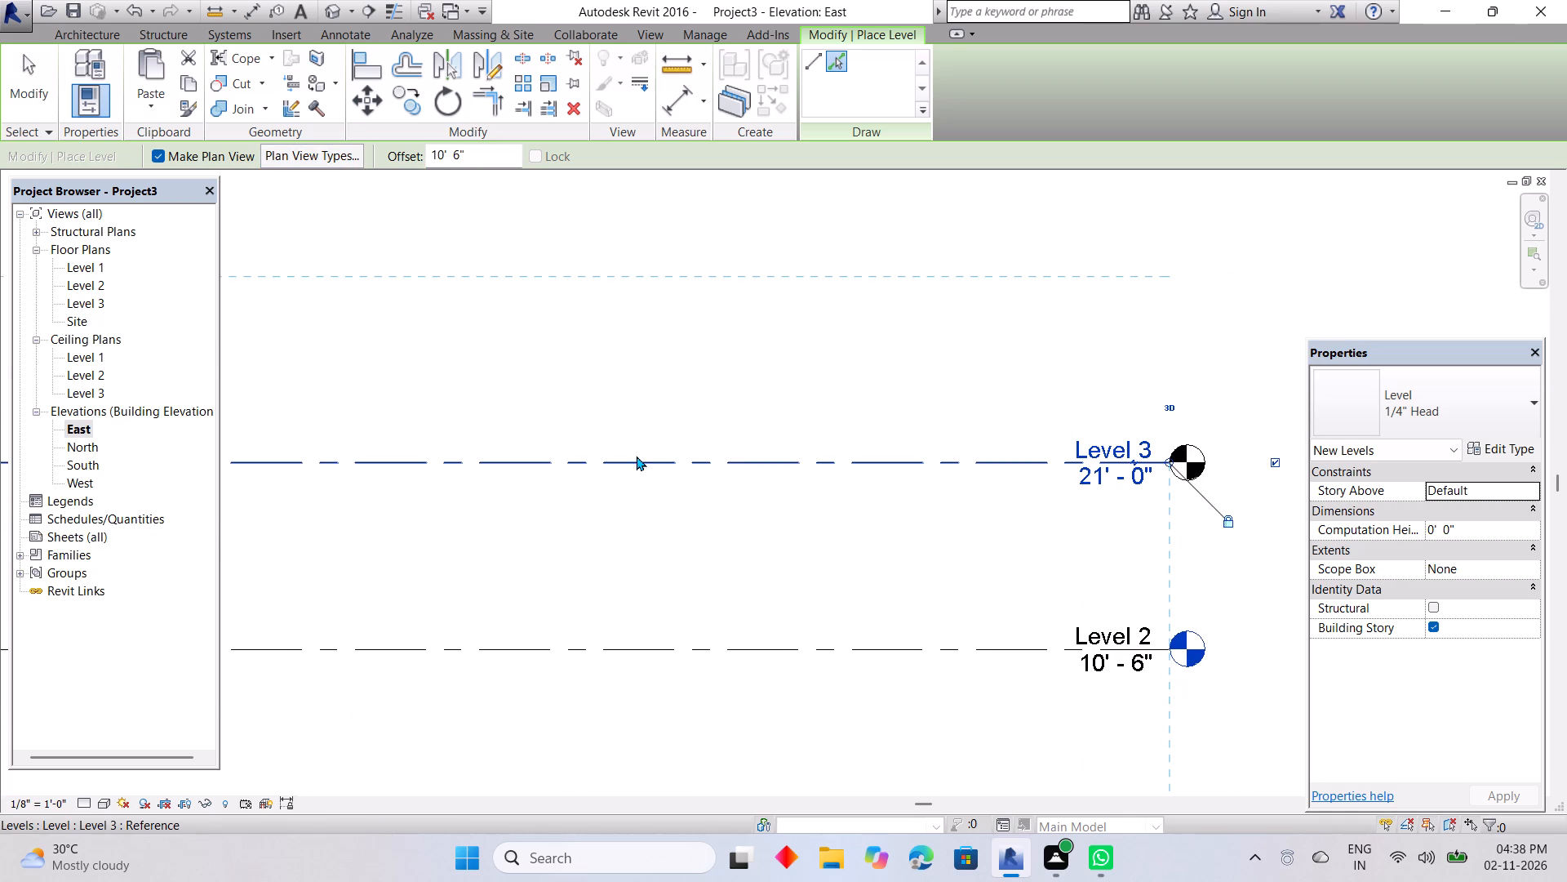
pyautogui.click(636, 456)
# Add three more levels at the same 10' 6" offset above the topmost one, at 42' 0", 52' 6" and 63' 0".
pyautogui.moveTo(650, 416); pyautogui.dragTo(670, 459, button='middle')
pyautogui.scroll(-4, 671, 459)
pyautogui.moveTo(680, 514); pyautogui.dragTo(748, 544, button='middle')
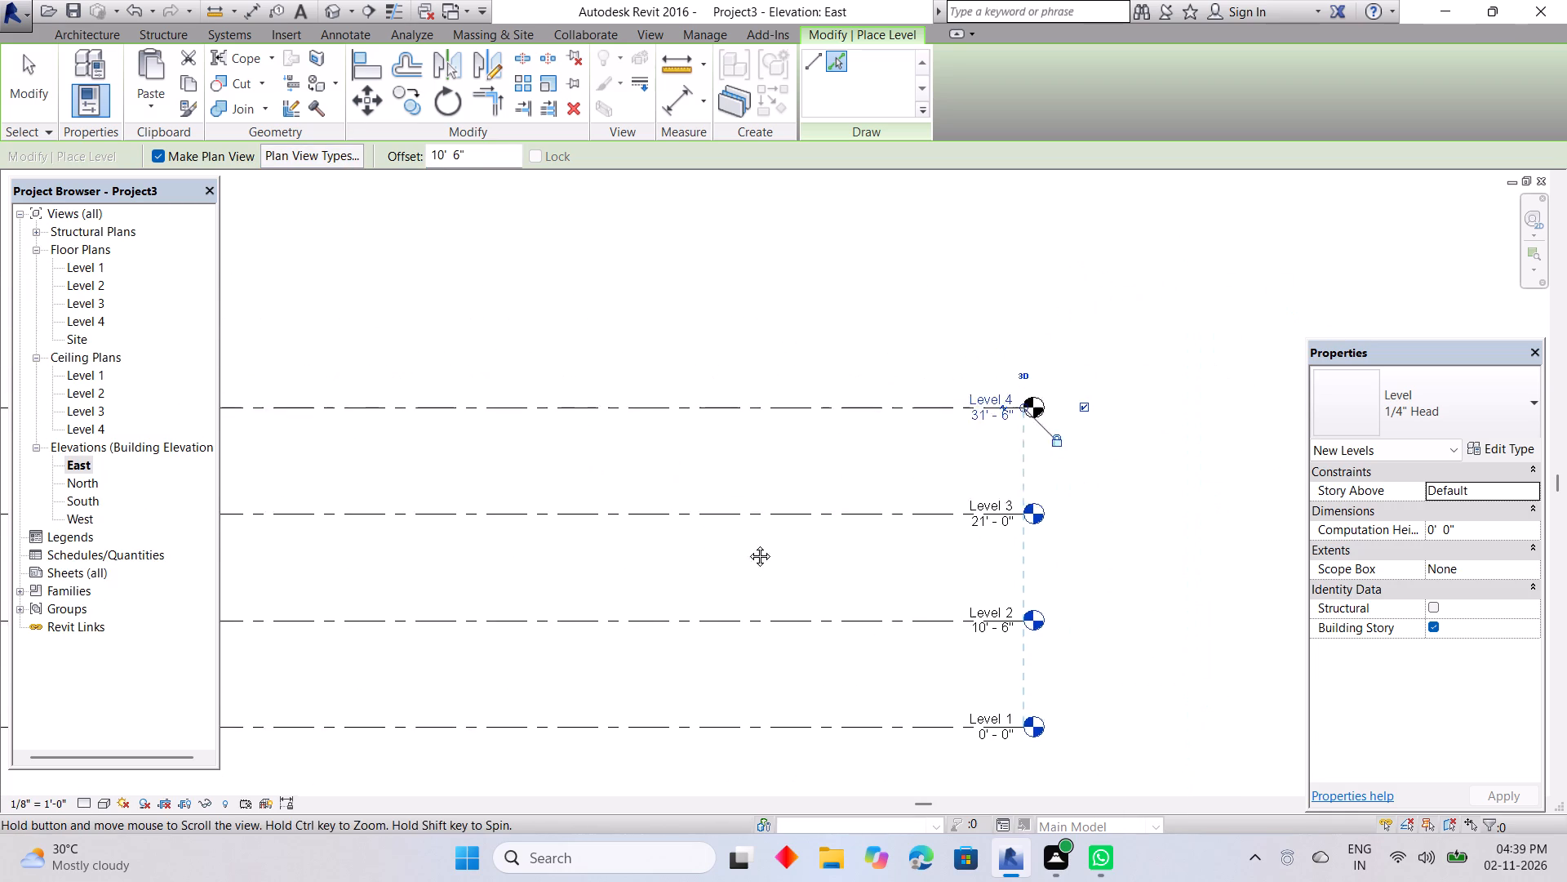
pyautogui.moveTo(748, 544); pyautogui.dragTo(798, 539, button='middle')
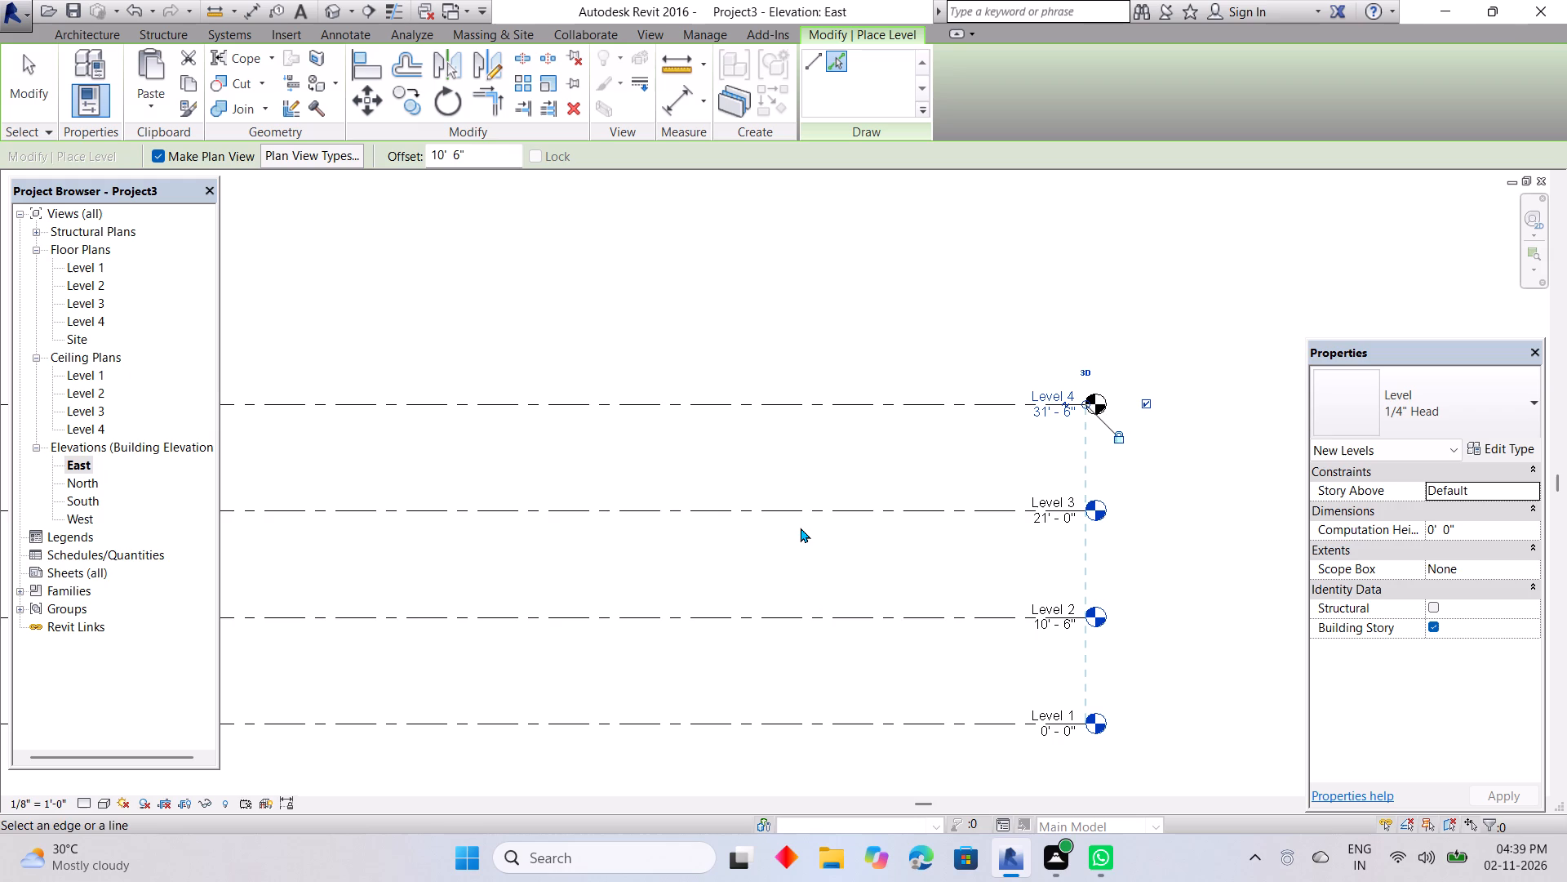
pyautogui.click(804, 399)
pyautogui.moveTo(810, 352); pyautogui.dragTo(810, 353, button='middle')
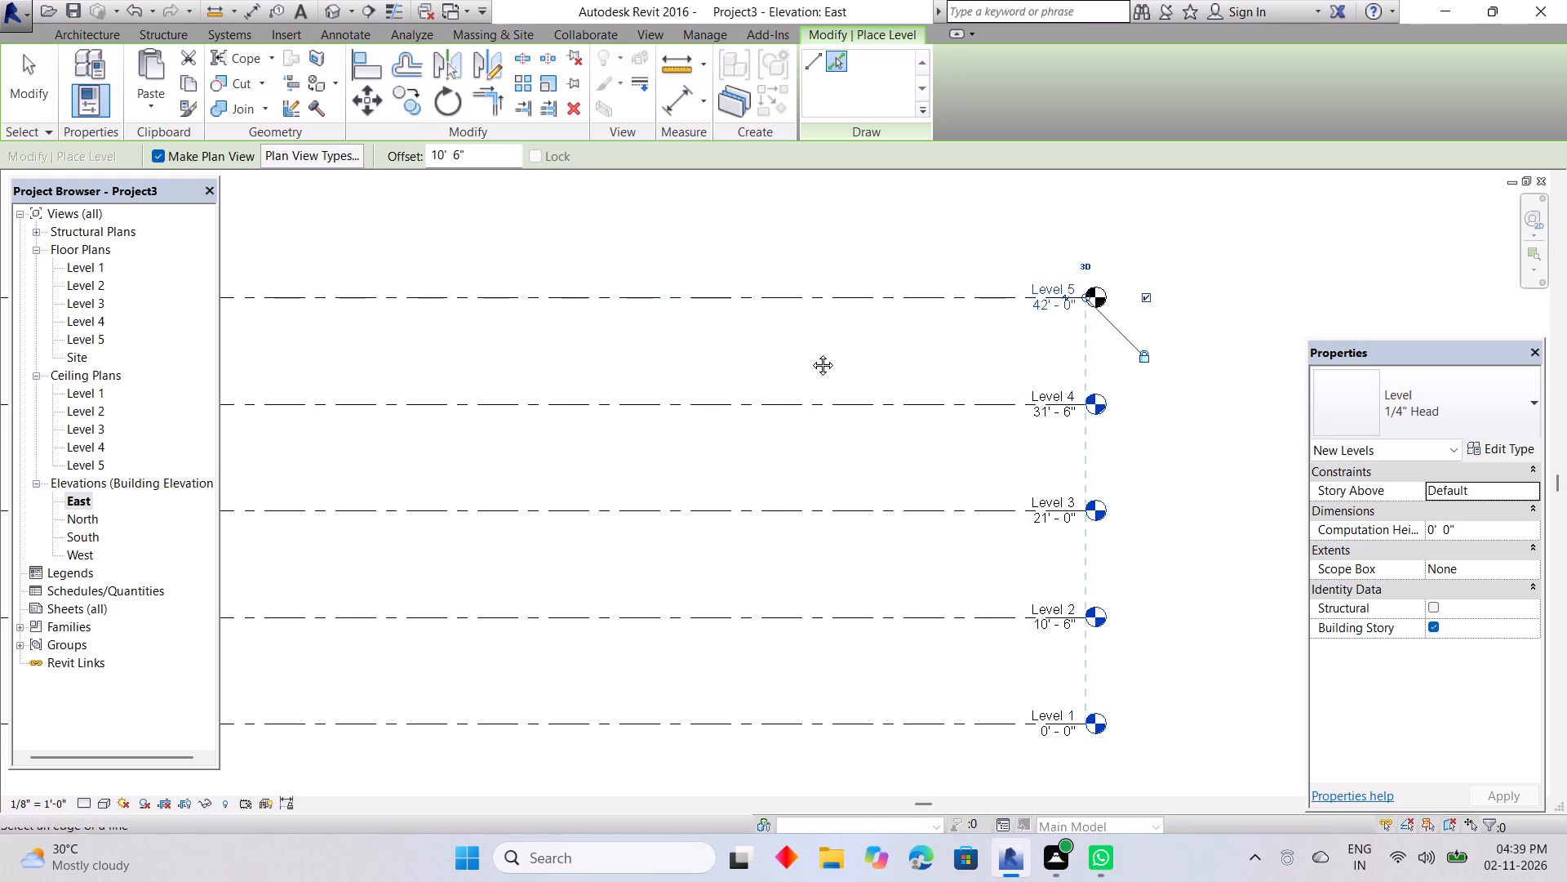
pyautogui.moveTo(810, 353); pyautogui.dragTo(835, 484, button='middle')
pyautogui.click(823, 422)
pyautogui.moveTo(841, 344); pyautogui.dragTo(849, 471, button='middle')
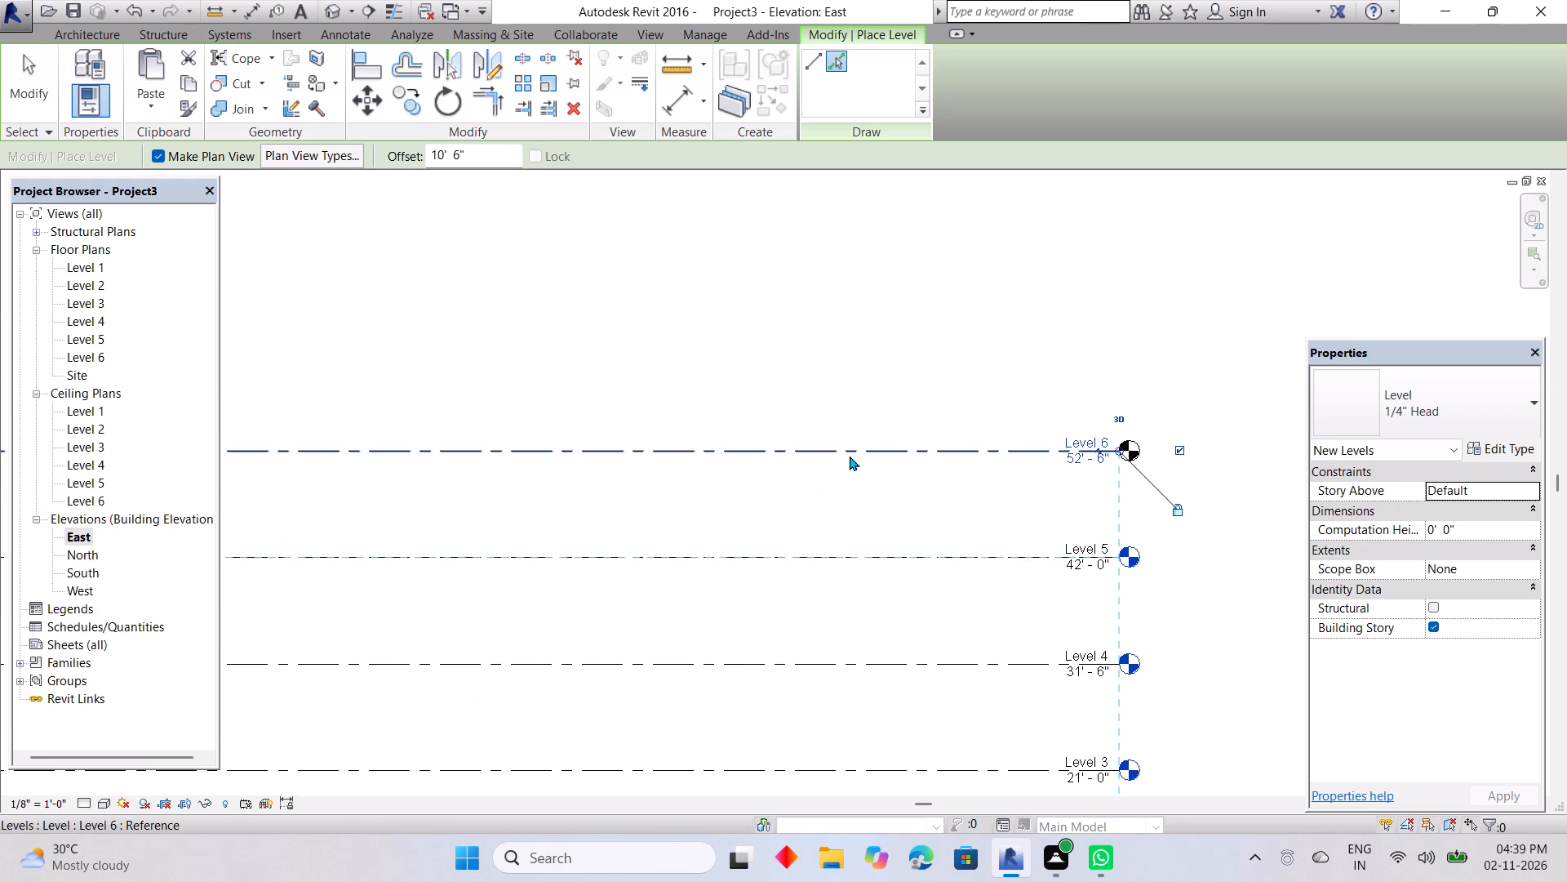
pyautogui.click(849, 443)
# Add four more levels at the same 10' 6" offset above the topmost one, at 73' 6", 84' 0", 94' 6" and 105' 0".
pyautogui.moveTo(853, 396); pyautogui.dragTo(870, 509, button='middle')
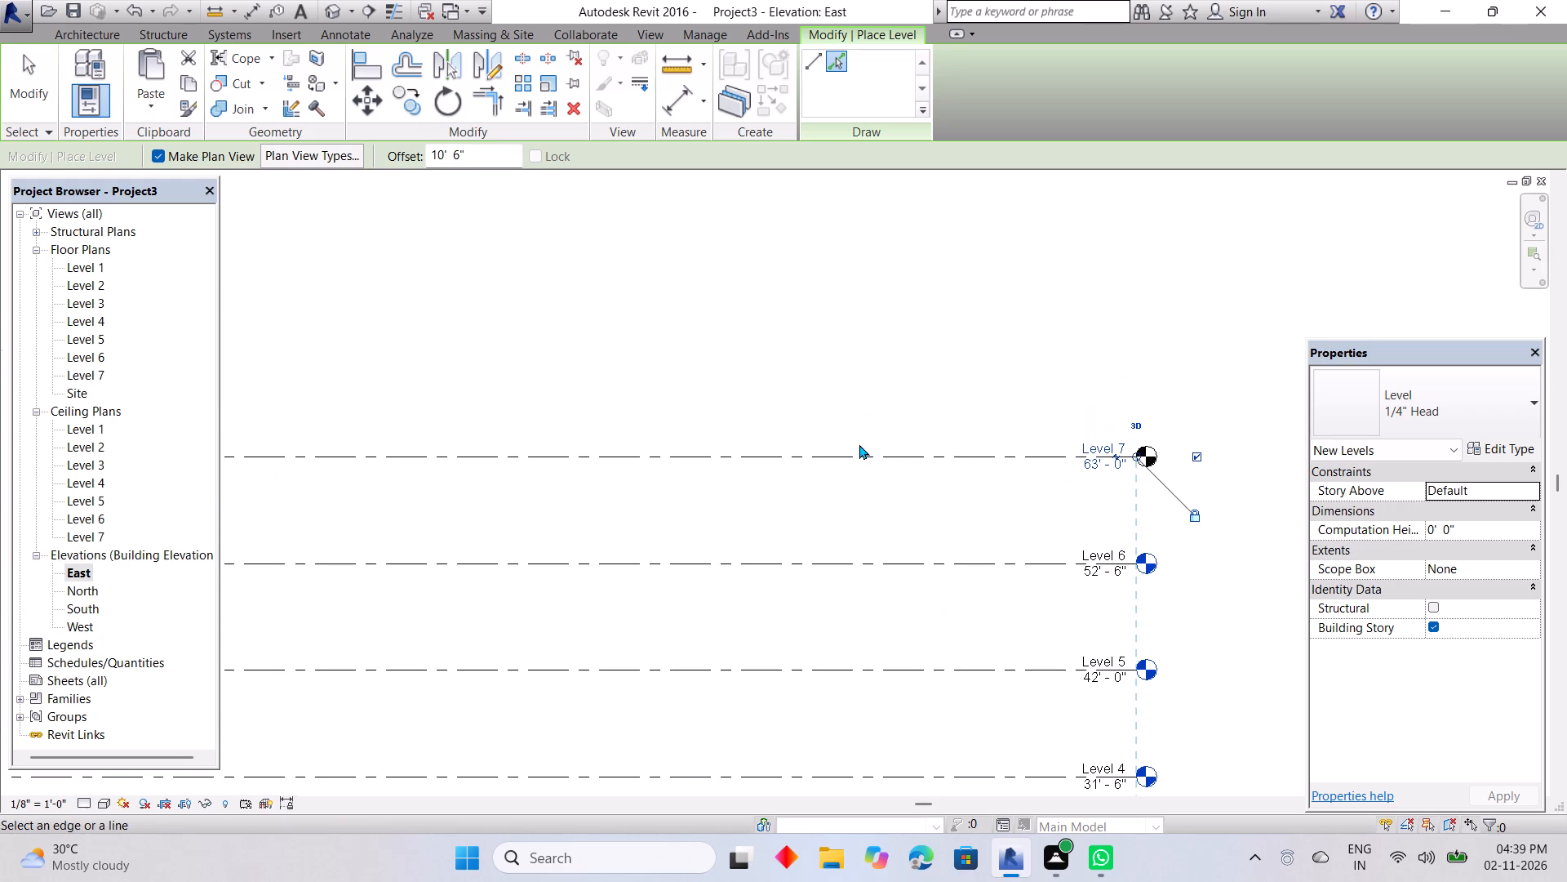
pyautogui.click(859, 450)
pyautogui.moveTo(856, 412); pyautogui.dragTo(859, 526, button='middle')
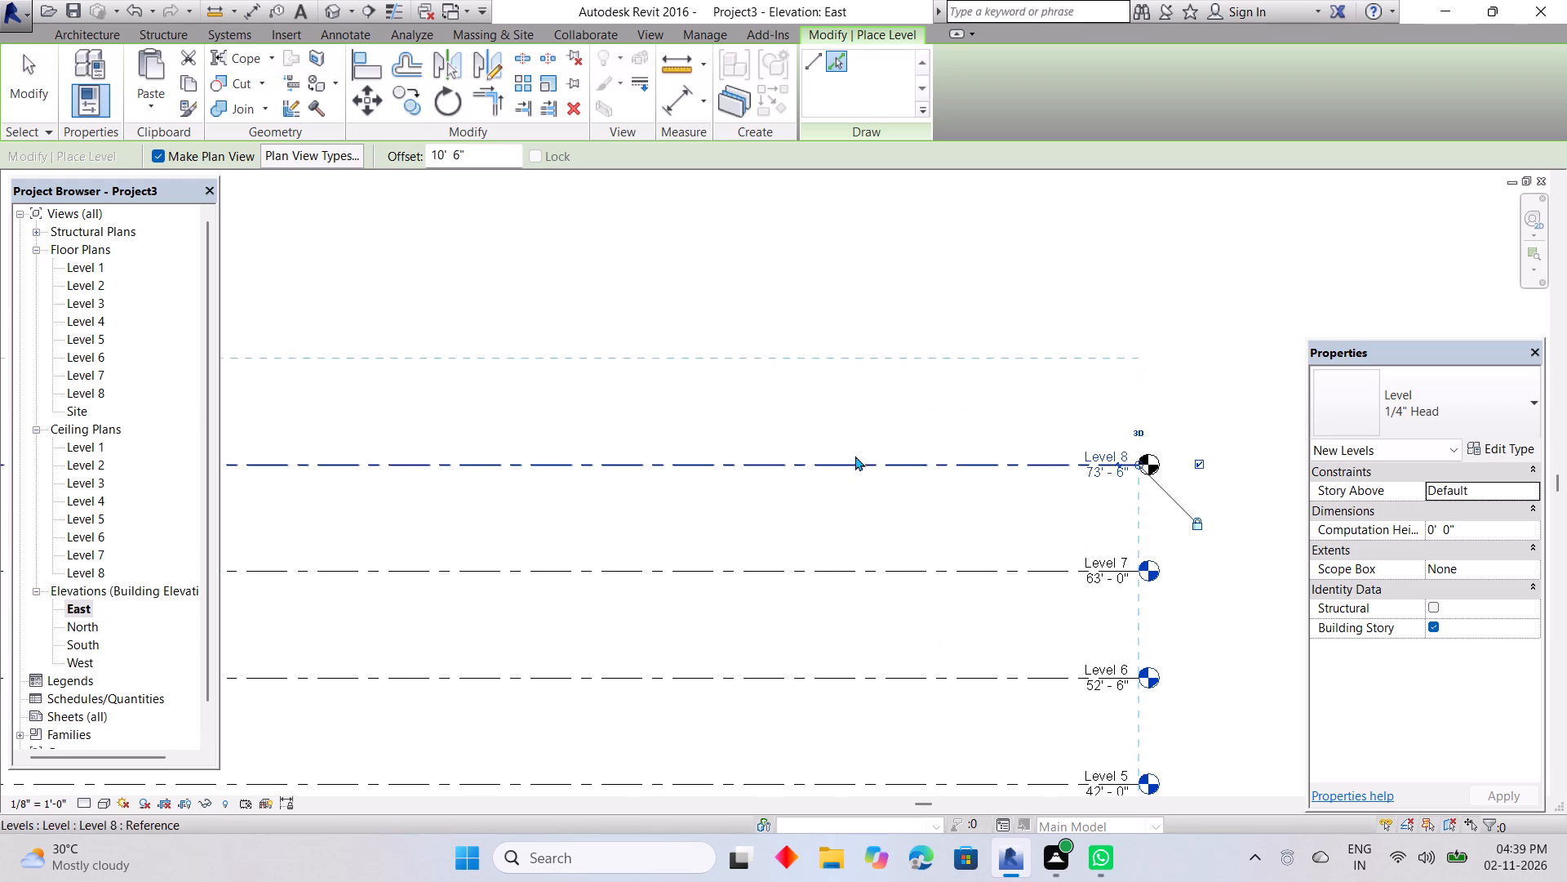
pyautogui.click(853, 460)
pyautogui.moveTo(852, 430); pyautogui.dragTo(852, 584, button='middle')
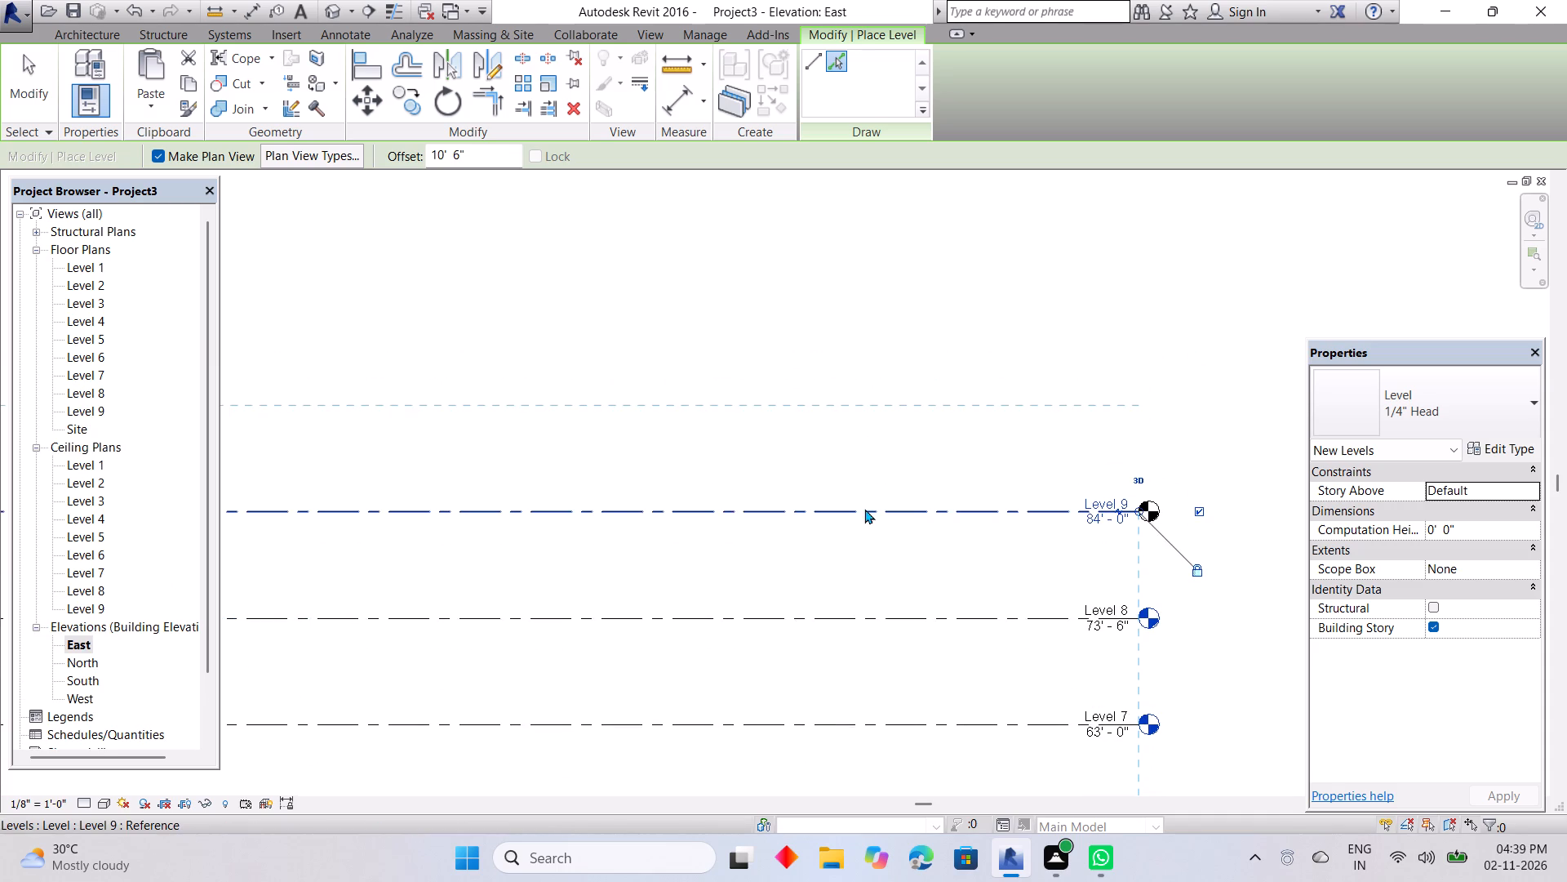
pyautogui.click(864, 509)
pyautogui.click(854, 403)
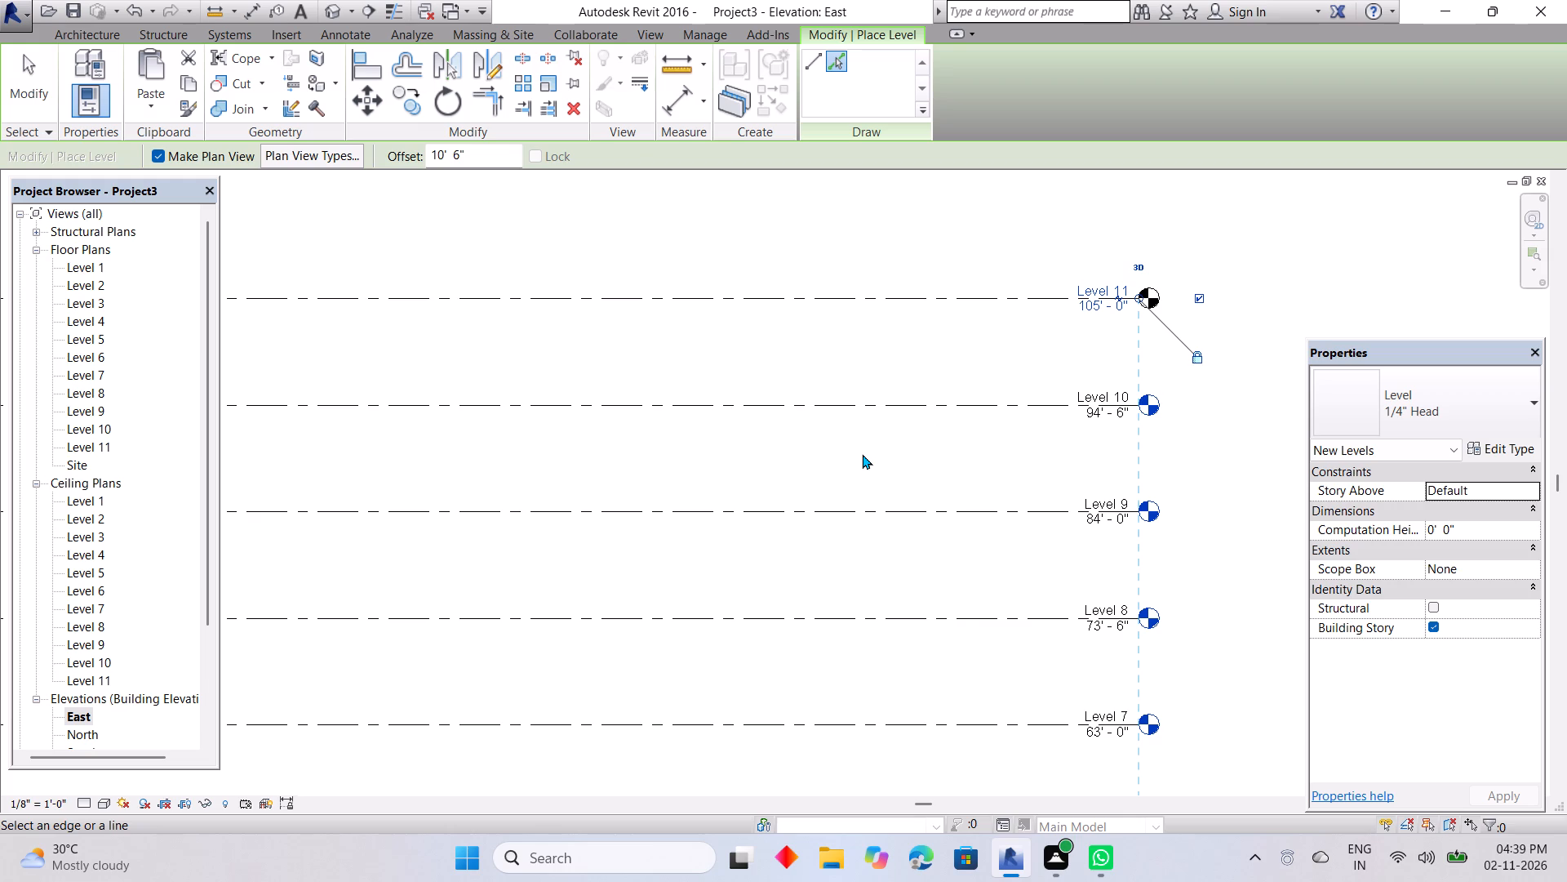
pyautogui.press('Escape')
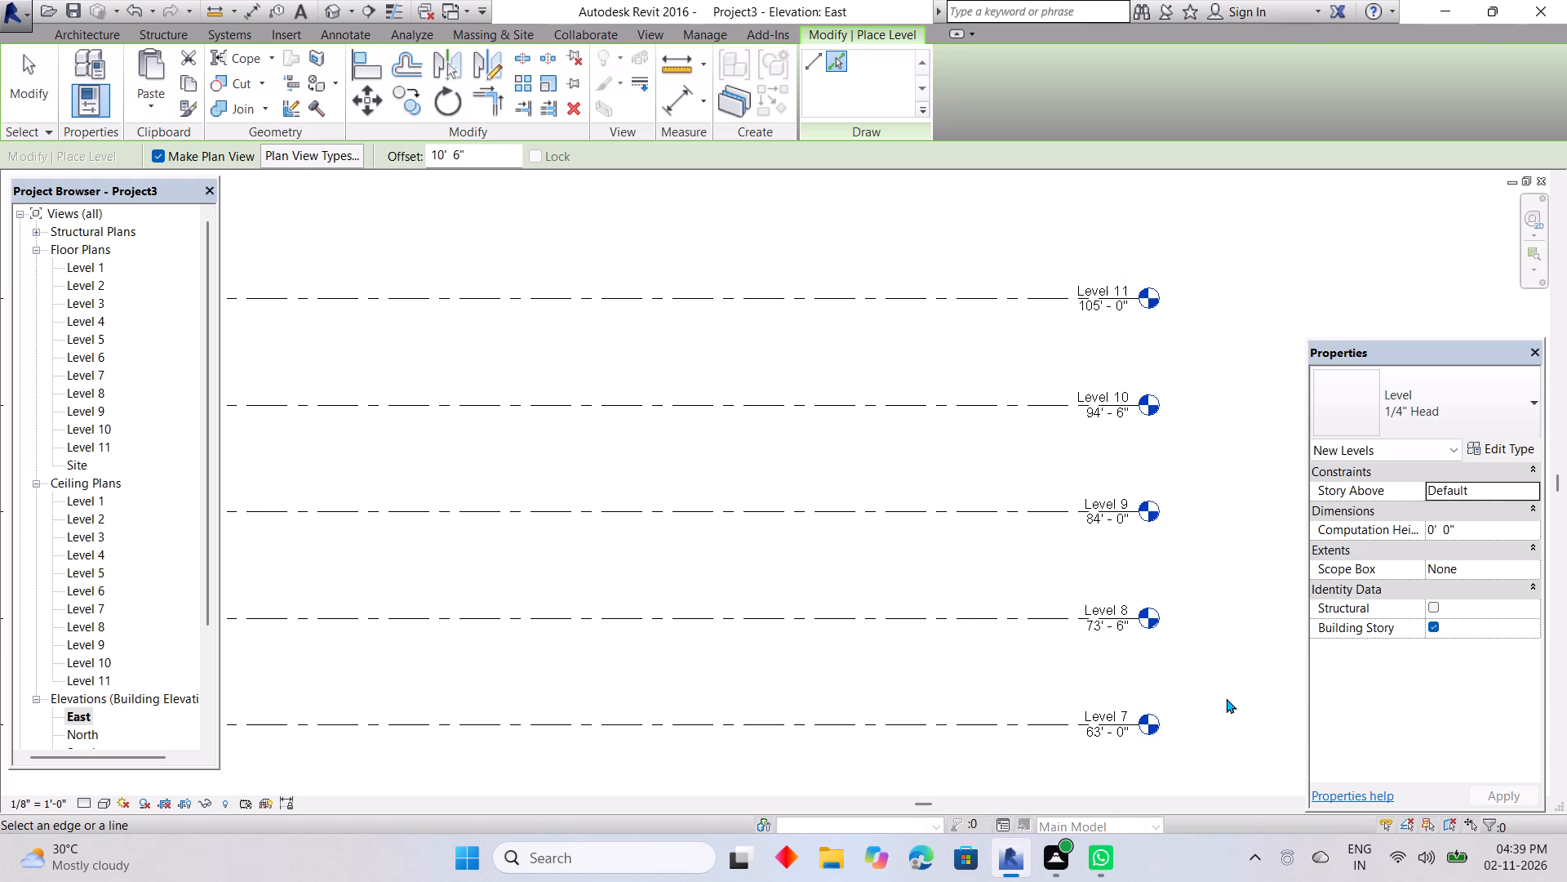
pyautogui.press('Escape')
pyautogui.press('Escape')
# Rename Level 1 as GROUND FLOOR and have its corresponding views renamed too.
pyautogui.moveTo(1218, 693); pyautogui.dragTo(1185, 340, button='middle')
pyautogui.scroll(-4, 1112, 658)
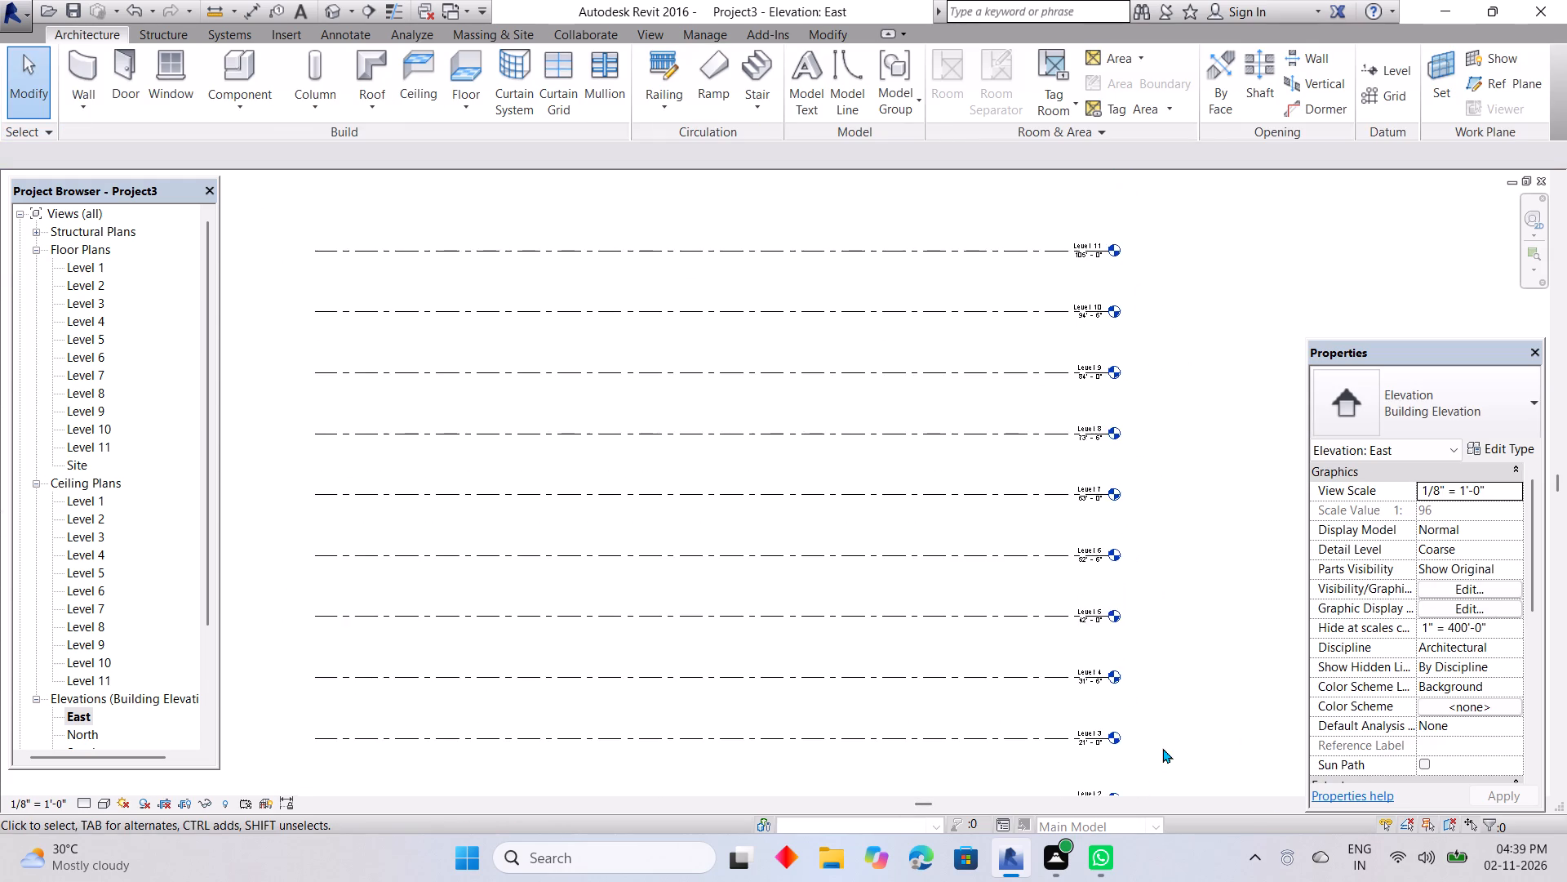
pyautogui.moveTo(1165, 751); pyautogui.dragTo(1187, 451, button='middle')
pyautogui.moveTo(1096, 507); pyautogui.dragTo(1123, 657, button='middle')
pyautogui.scroll(5, 1126, 690)
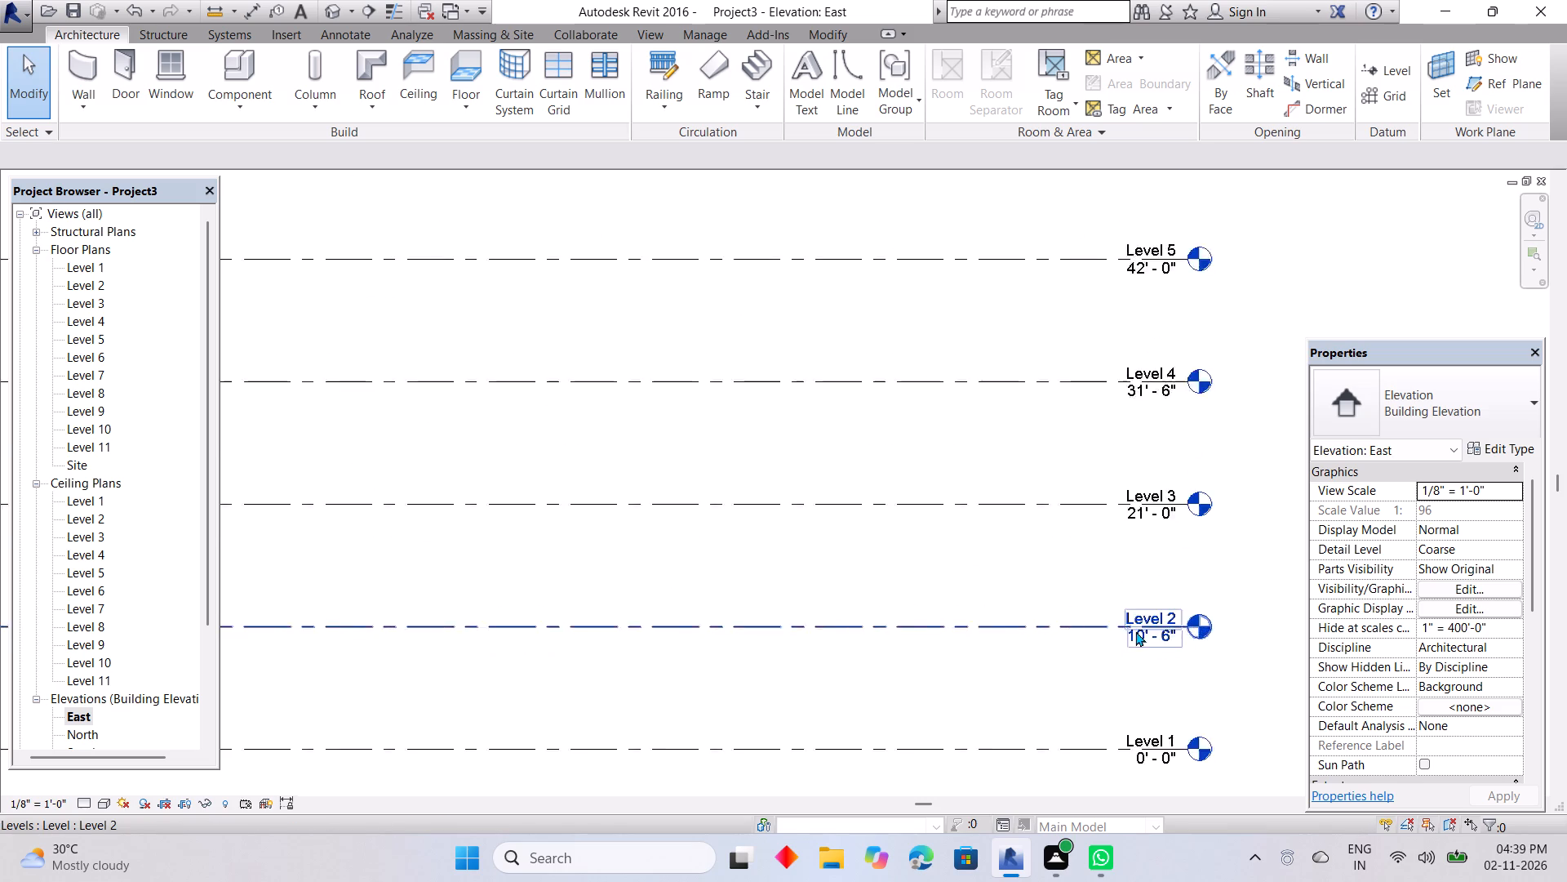
pyautogui.scroll(10, 1135, 631)
pyautogui.moveTo(1138, 631); pyautogui.dragTo(698, 670, button='middle')
pyautogui.scroll(-3, 932, 717)
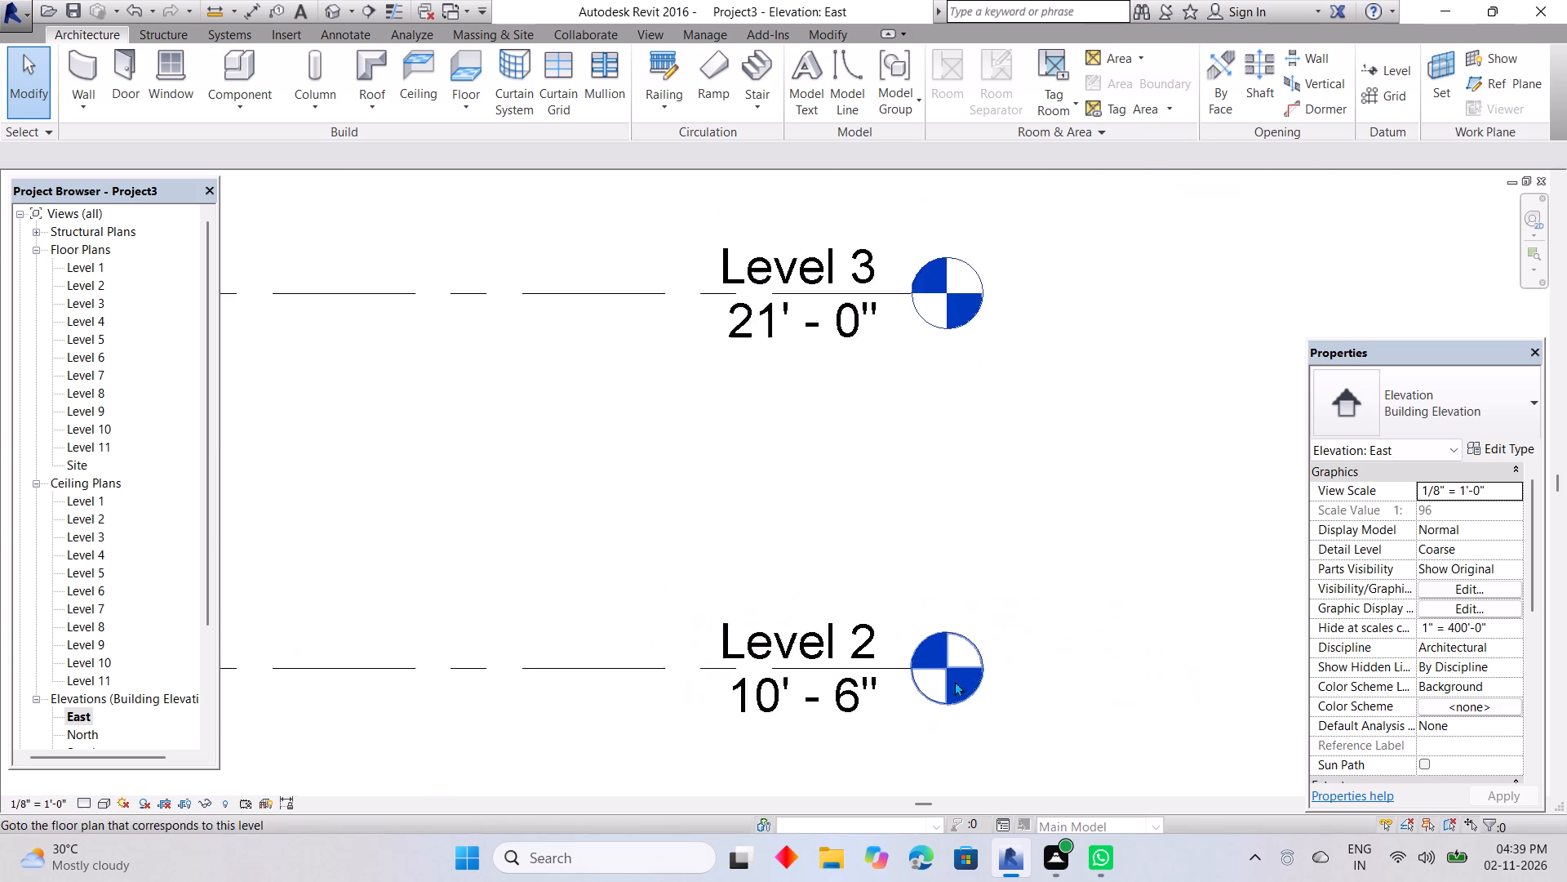
pyautogui.moveTo(958, 679); pyautogui.dragTo(1112, 314, button='middle')
pyautogui.doubleClick(1005, 596)
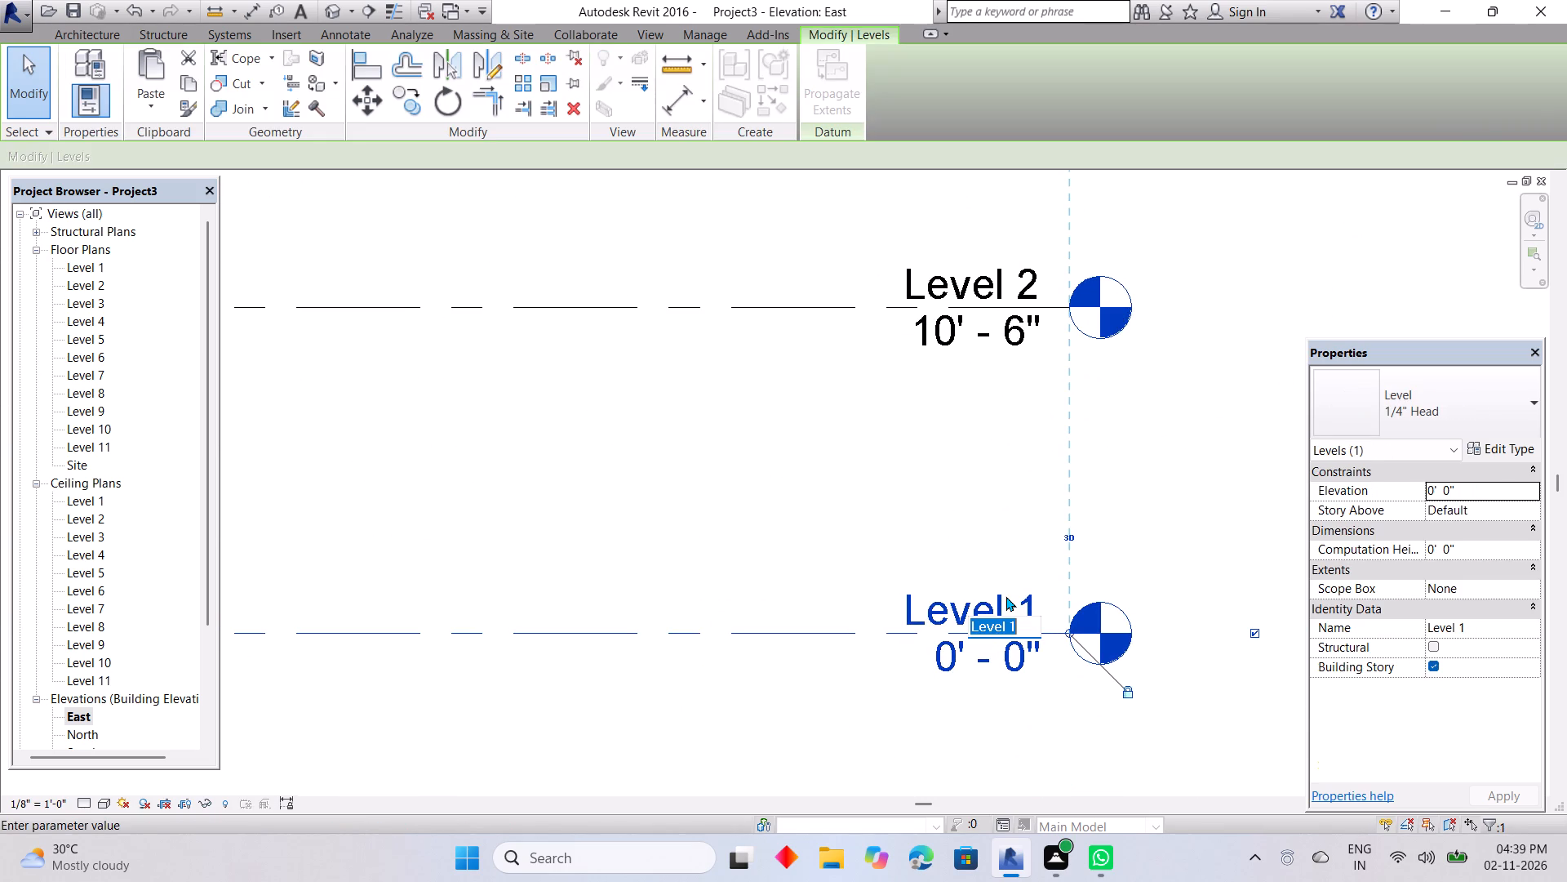
pyautogui.press('BackSpace')
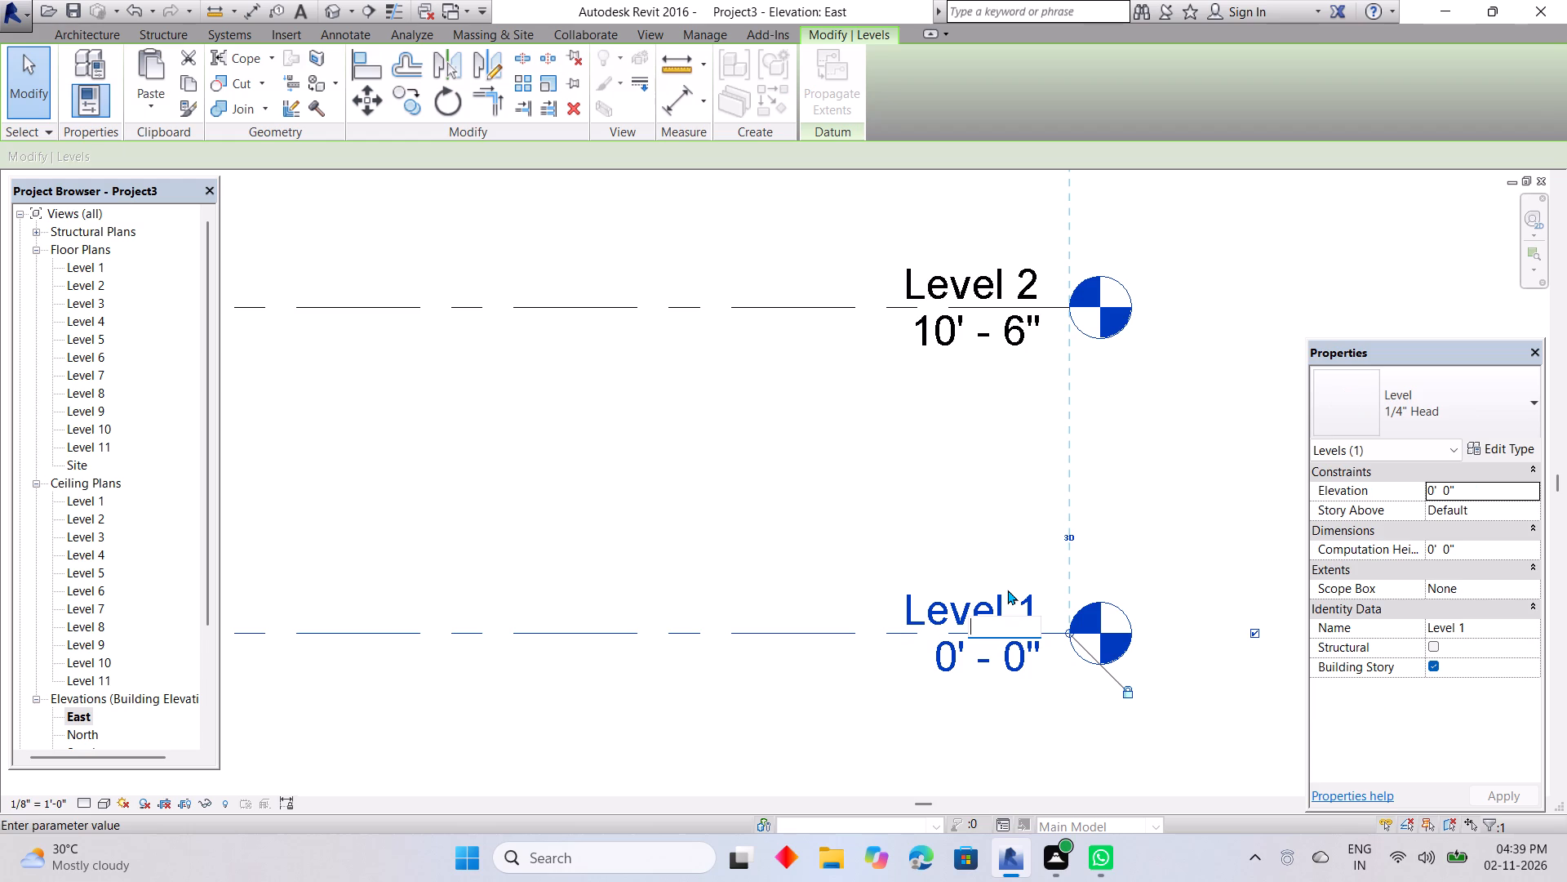
pyautogui.write('GROUND')
pyautogui.press('space')
pyautogui.write('FLOOR')
pyautogui.click(877, 546)
pyautogui.click(833, 437)
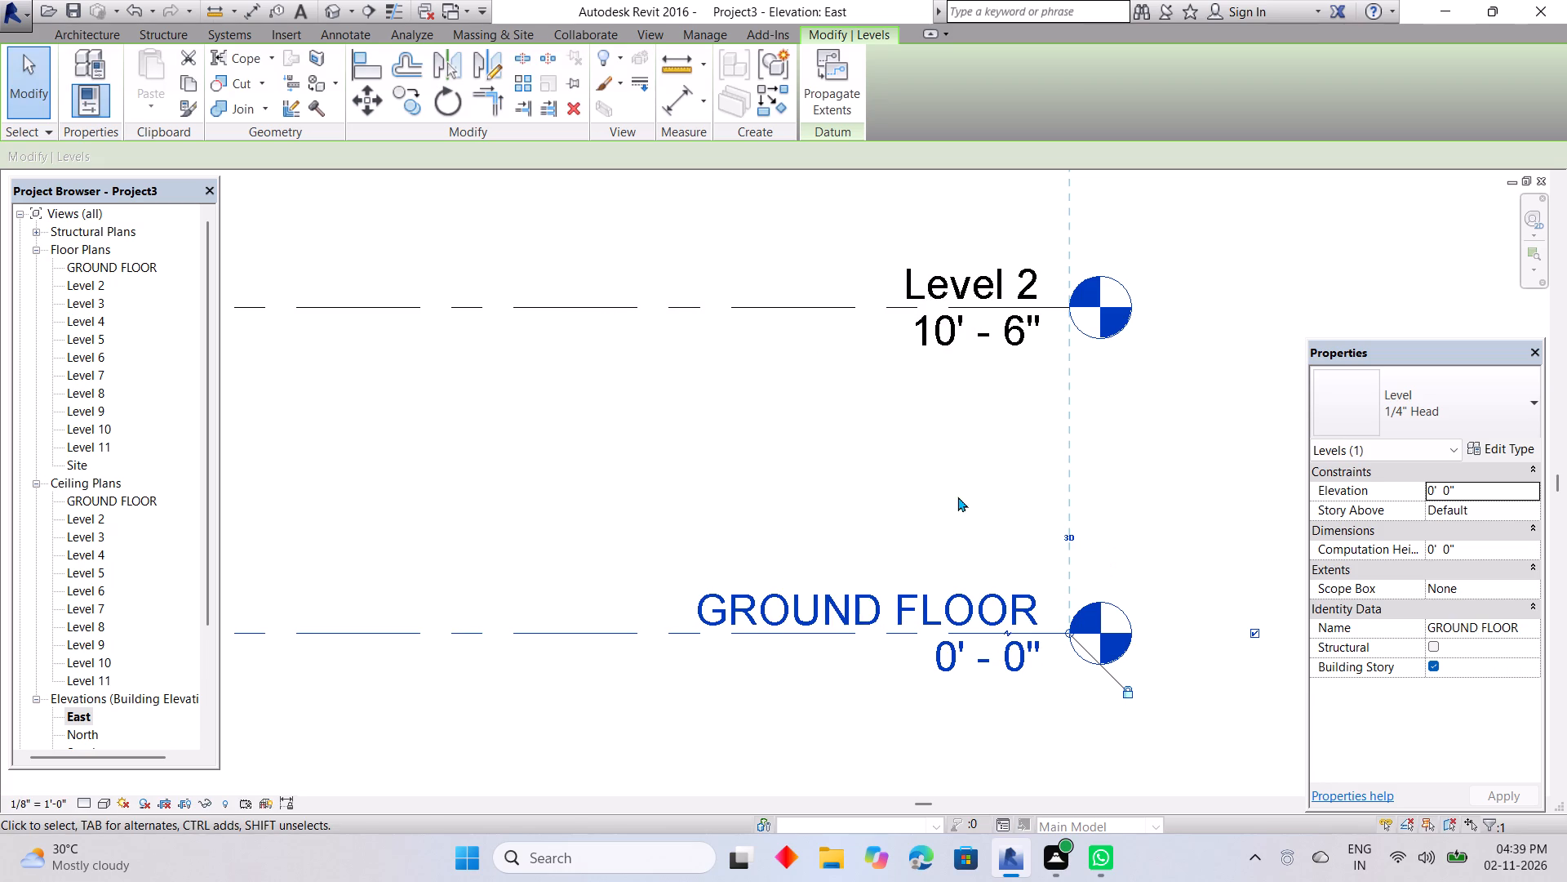
# Rename Level 2 as FIRST FLOOR and have its corresponding views renamed too.
pyautogui.moveTo(957, 492); pyautogui.dragTo(961, 748, button='middle')
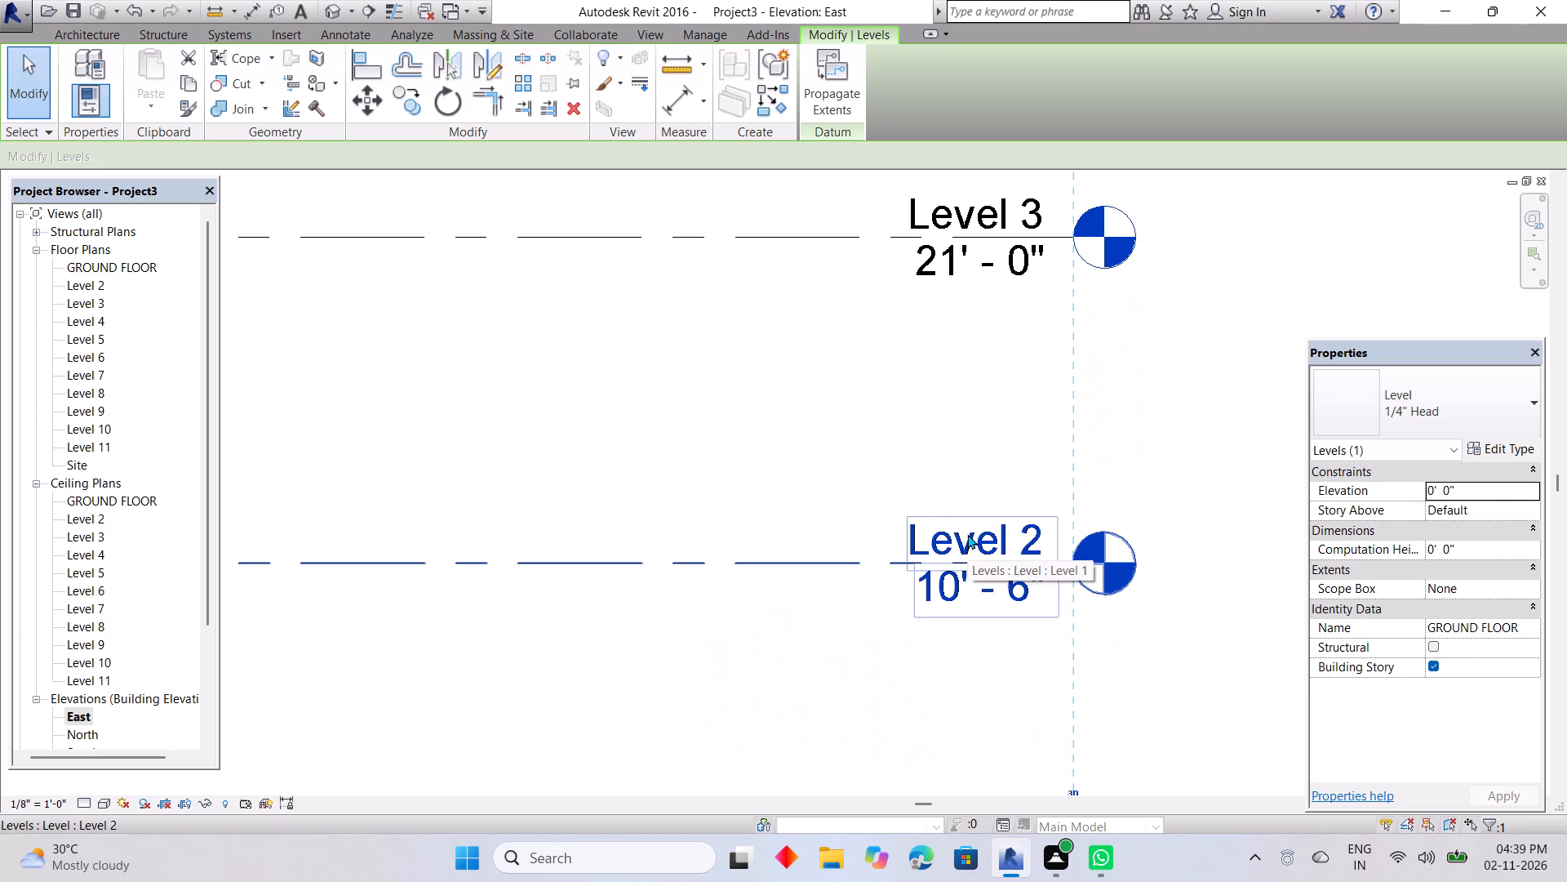
pyautogui.scroll(-2, 978, 532)
pyautogui.moveTo(962, 633); pyautogui.dragTo(963, 626, button='middle')
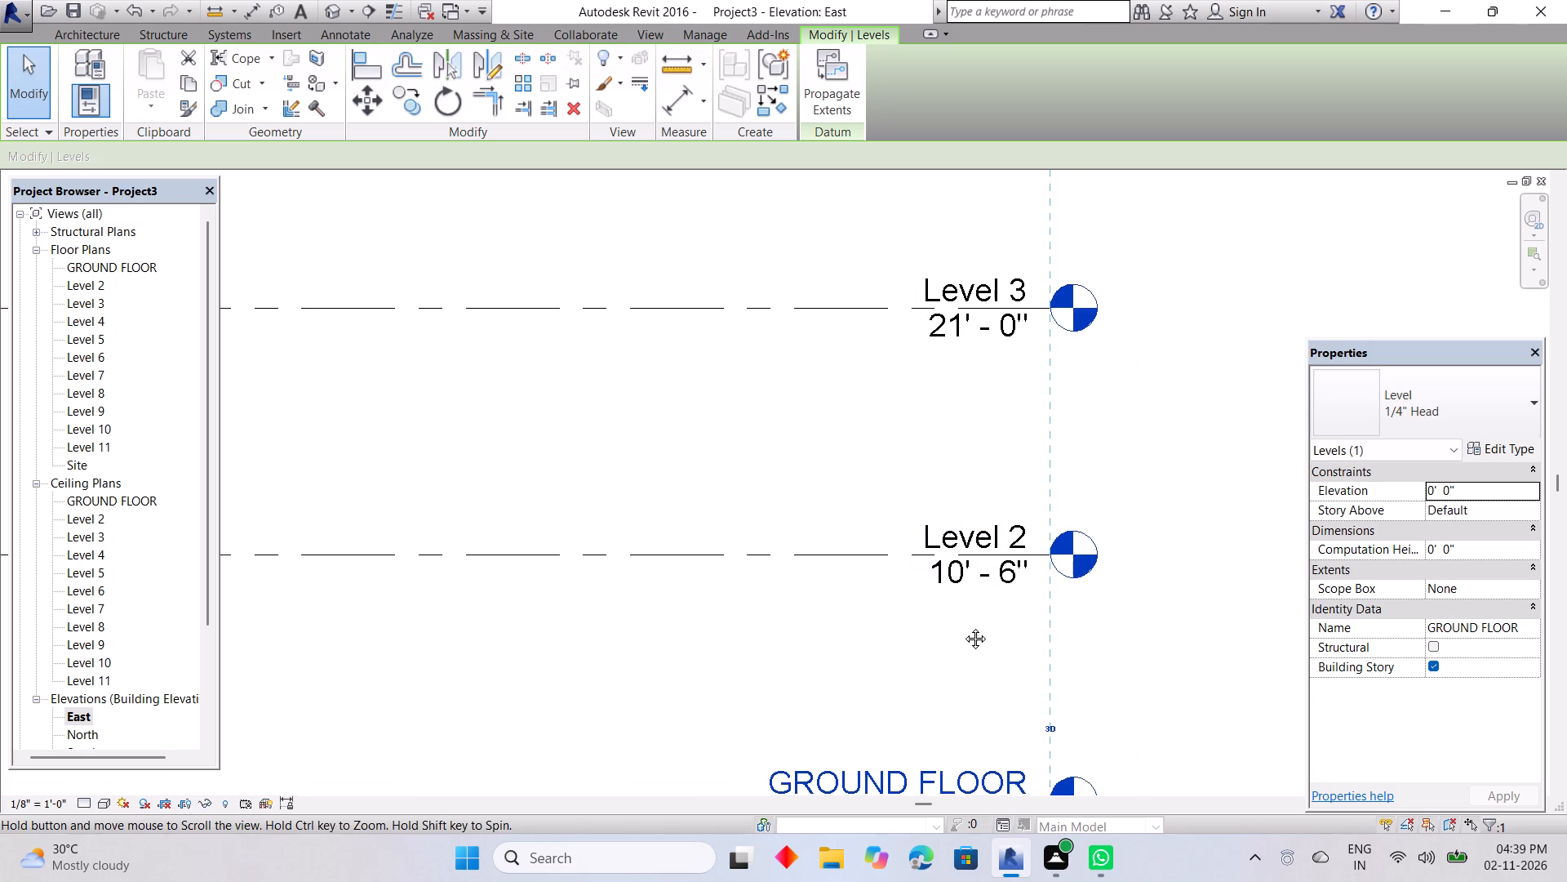
pyautogui.moveTo(963, 626); pyautogui.dragTo(990, 397, button='middle')
pyautogui.moveTo(989, 393); pyautogui.dragTo(908, 581, button='middle')
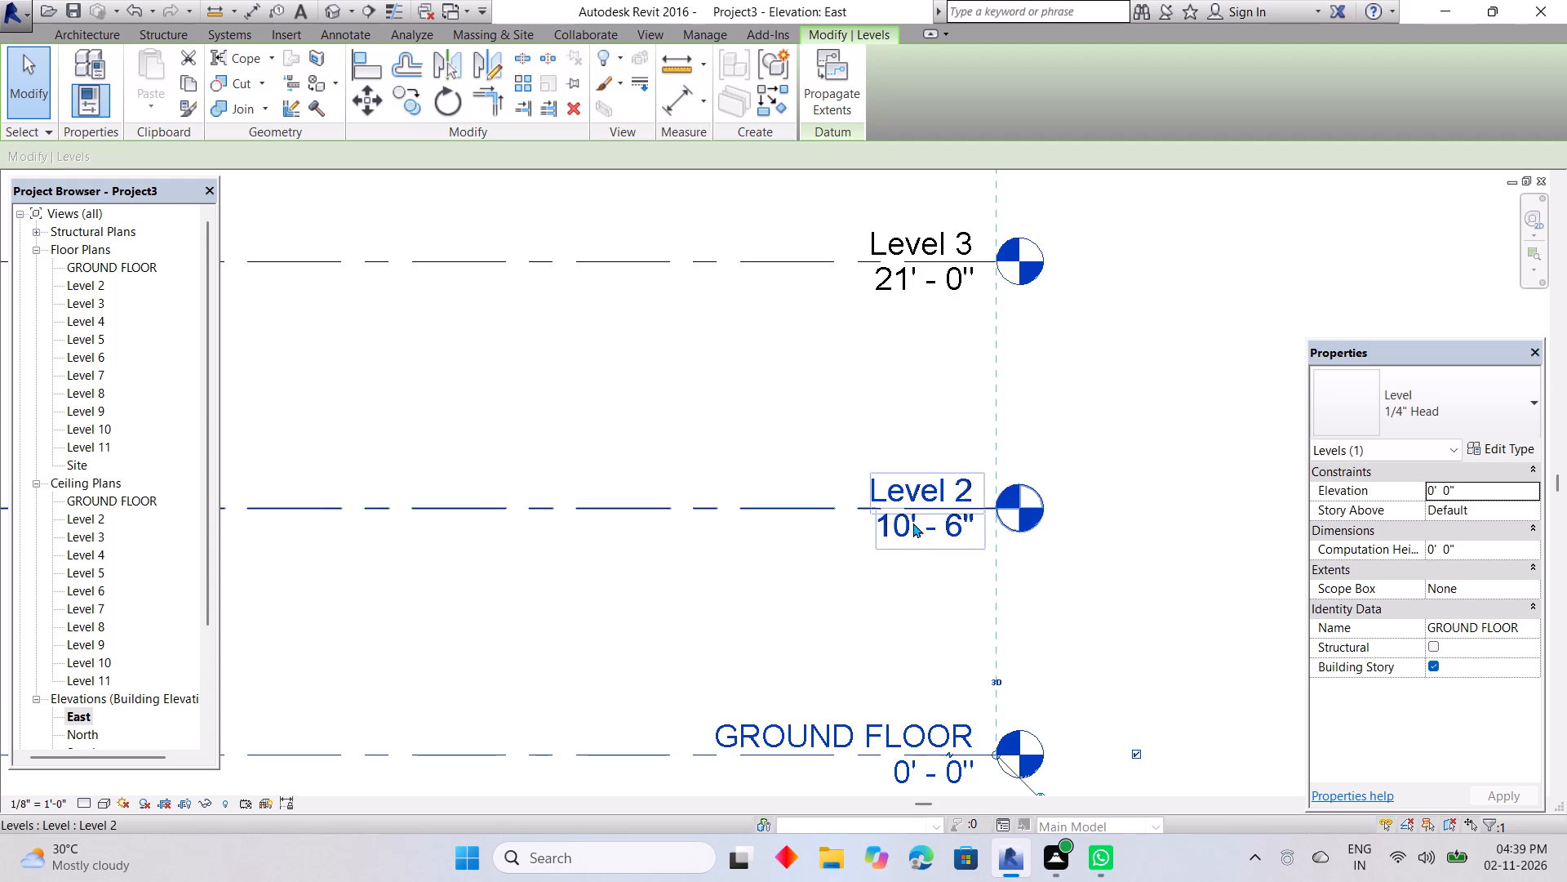
pyautogui.doubleClick(919, 490)
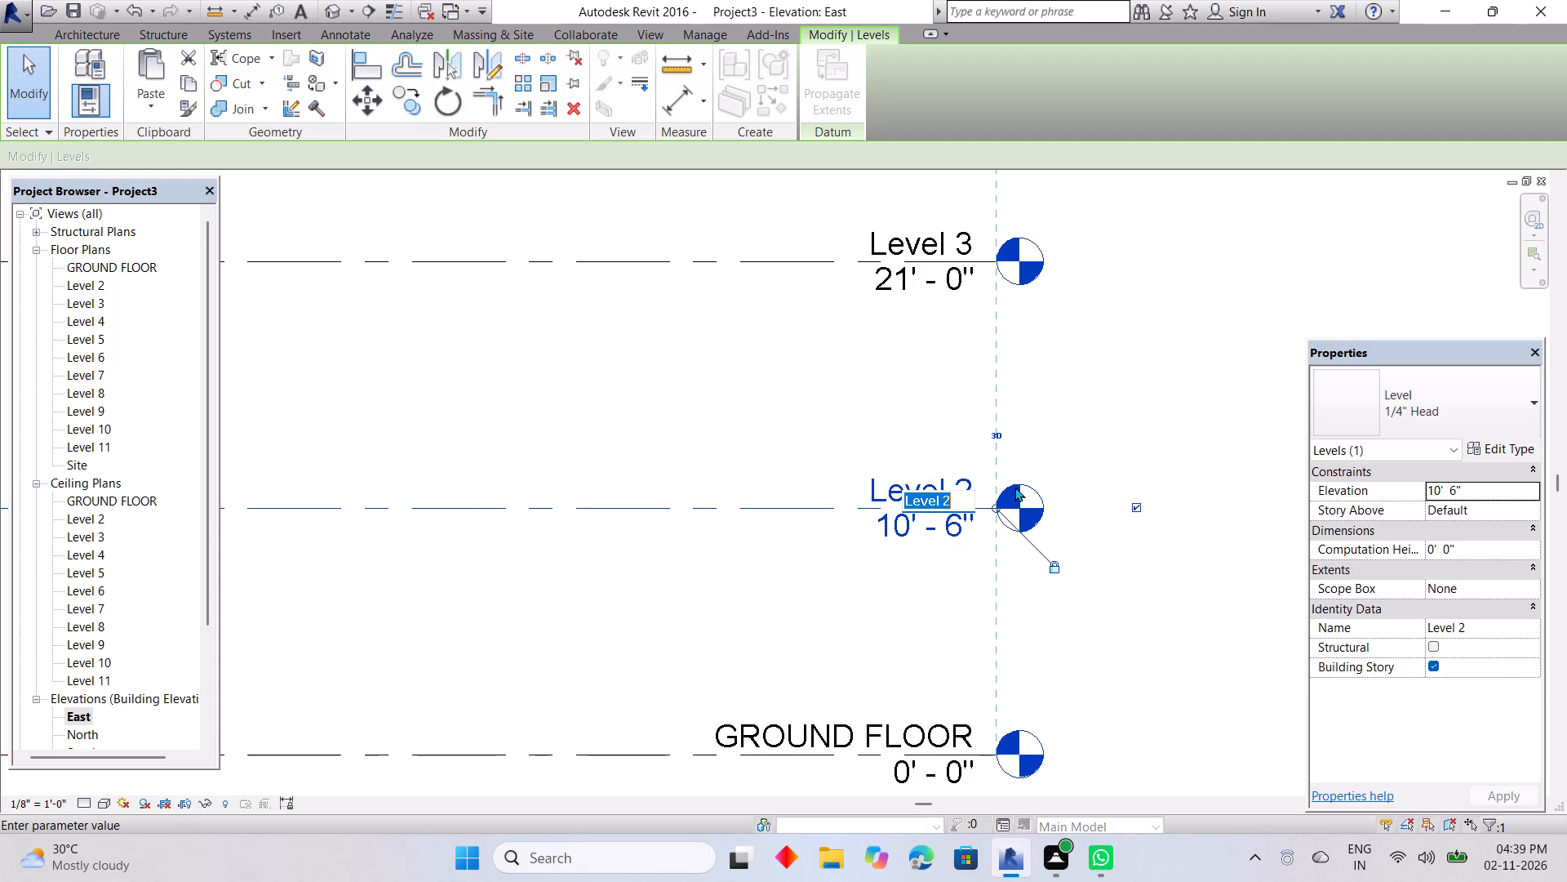
pyautogui.press('BackSpace')
pyautogui.write('FO')
pyautogui.press('BackSpace')
pyautogui.write('IRST')
pyautogui.press('space')
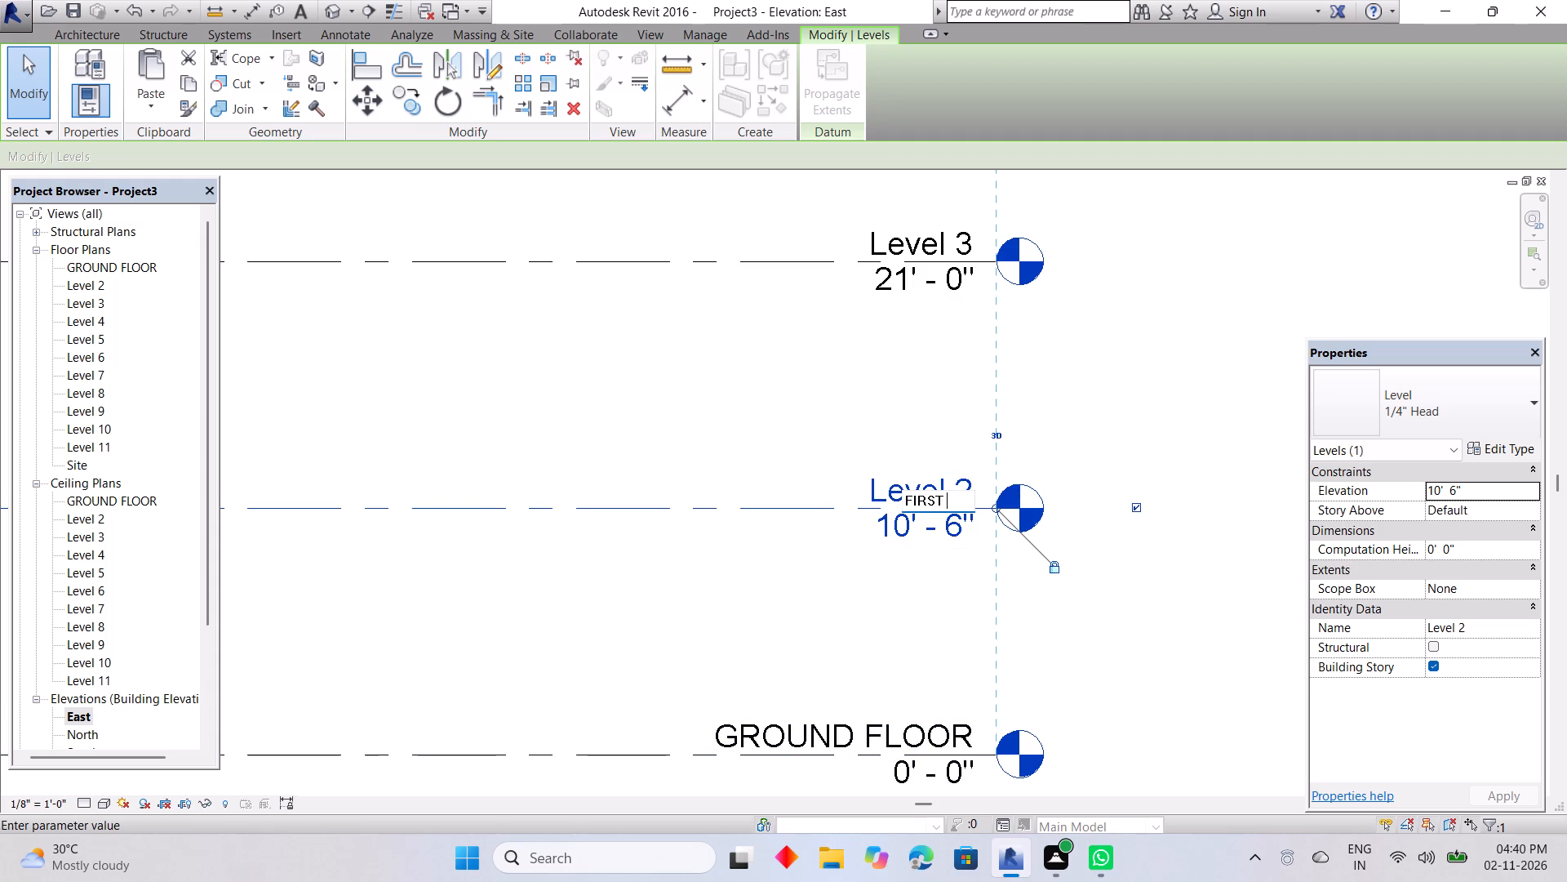
pyautogui.press('f')
pyautogui.write('LOOR')
pyautogui.press('Return')
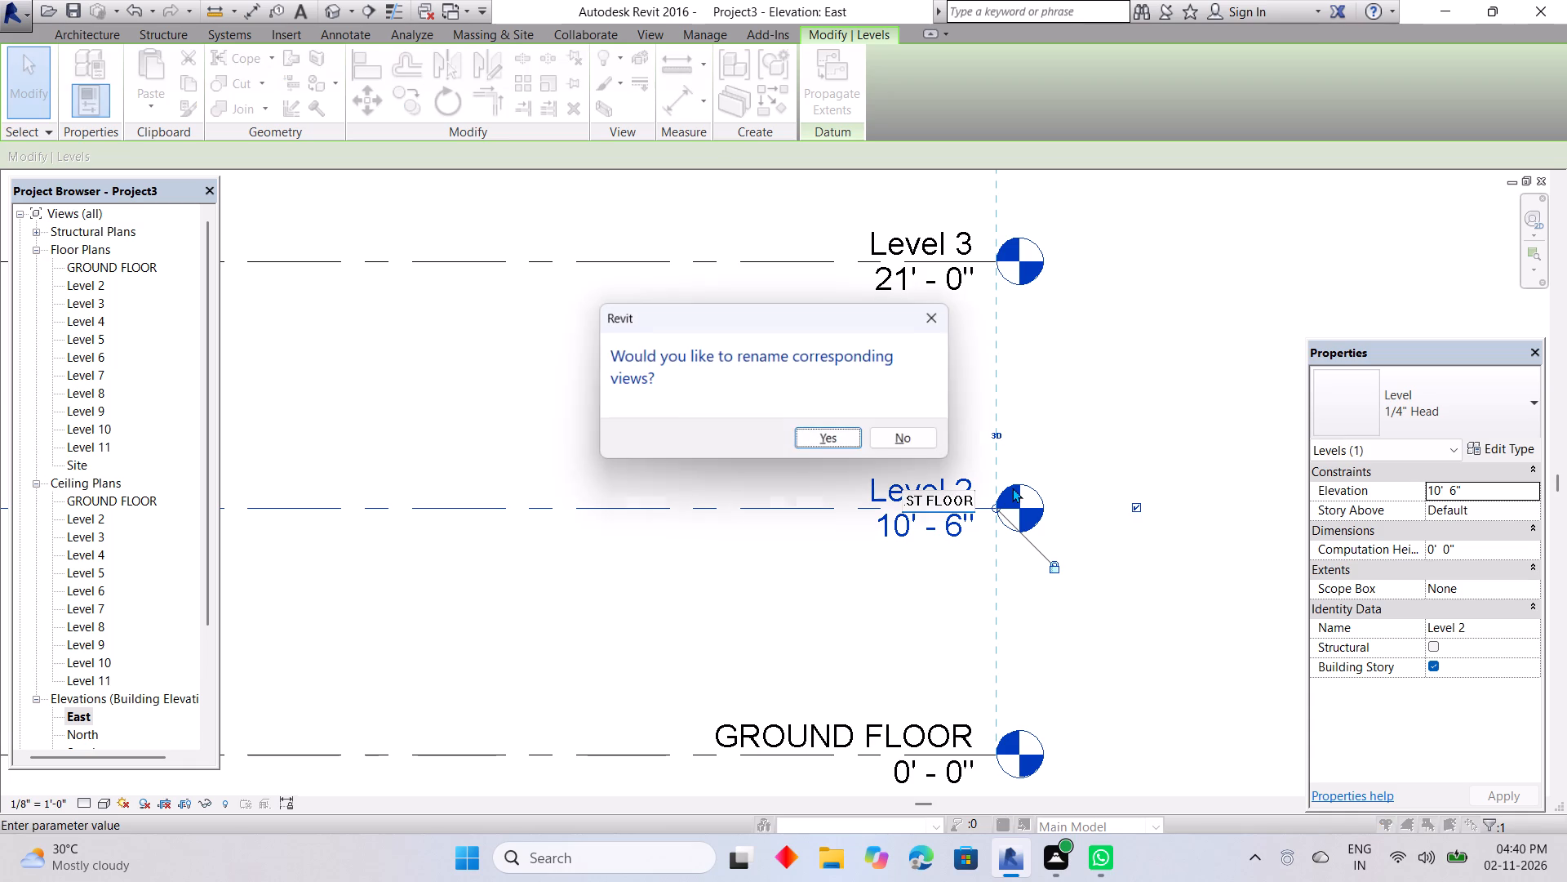
pyautogui.click(810, 436)
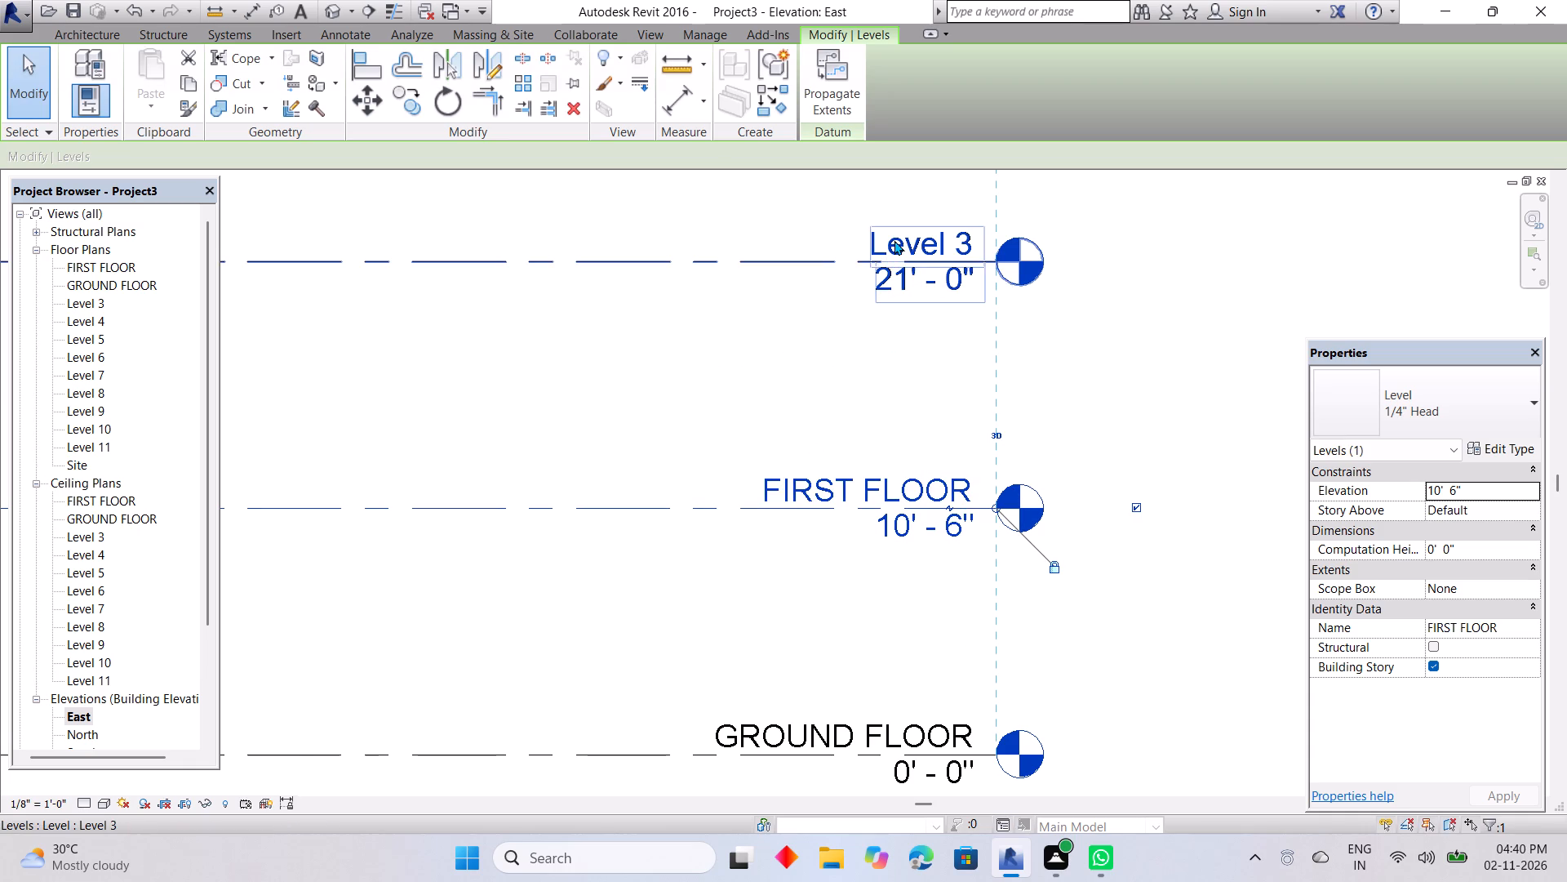
# Rename Level 3 as SECOND FLOOR and have its corresponding views renamed too.
pyautogui.click(894, 240)
pyautogui.doubleClick(894, 240)
pyautogui.doubleClick(894, 240)
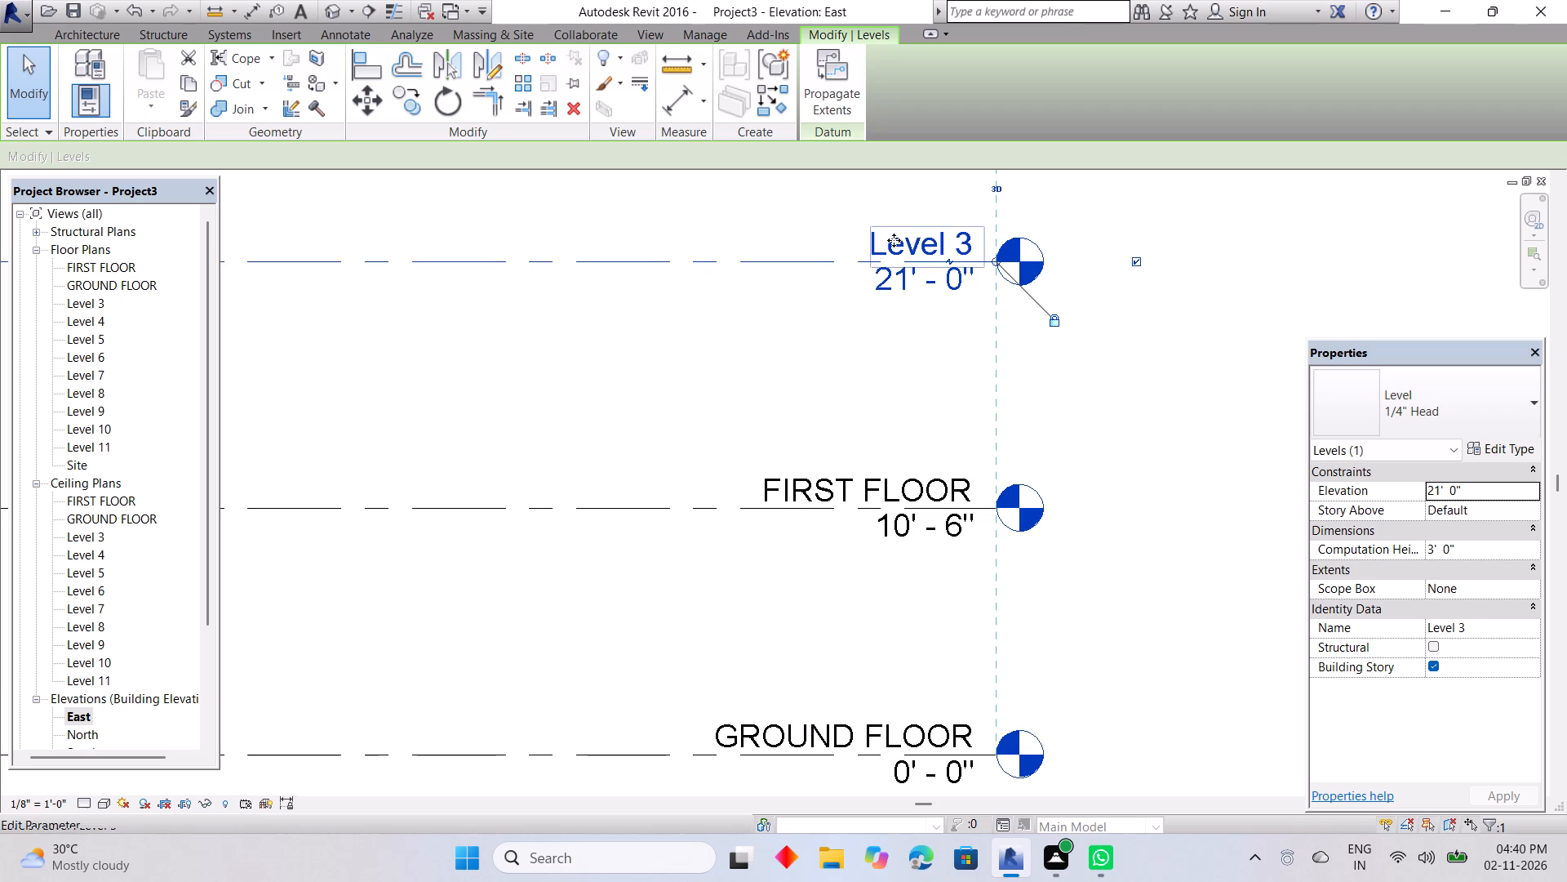
pyautogui.doubleClick(894, 240)
pyautogui.click(894, 240)
pyautogui.press('BackSpace')
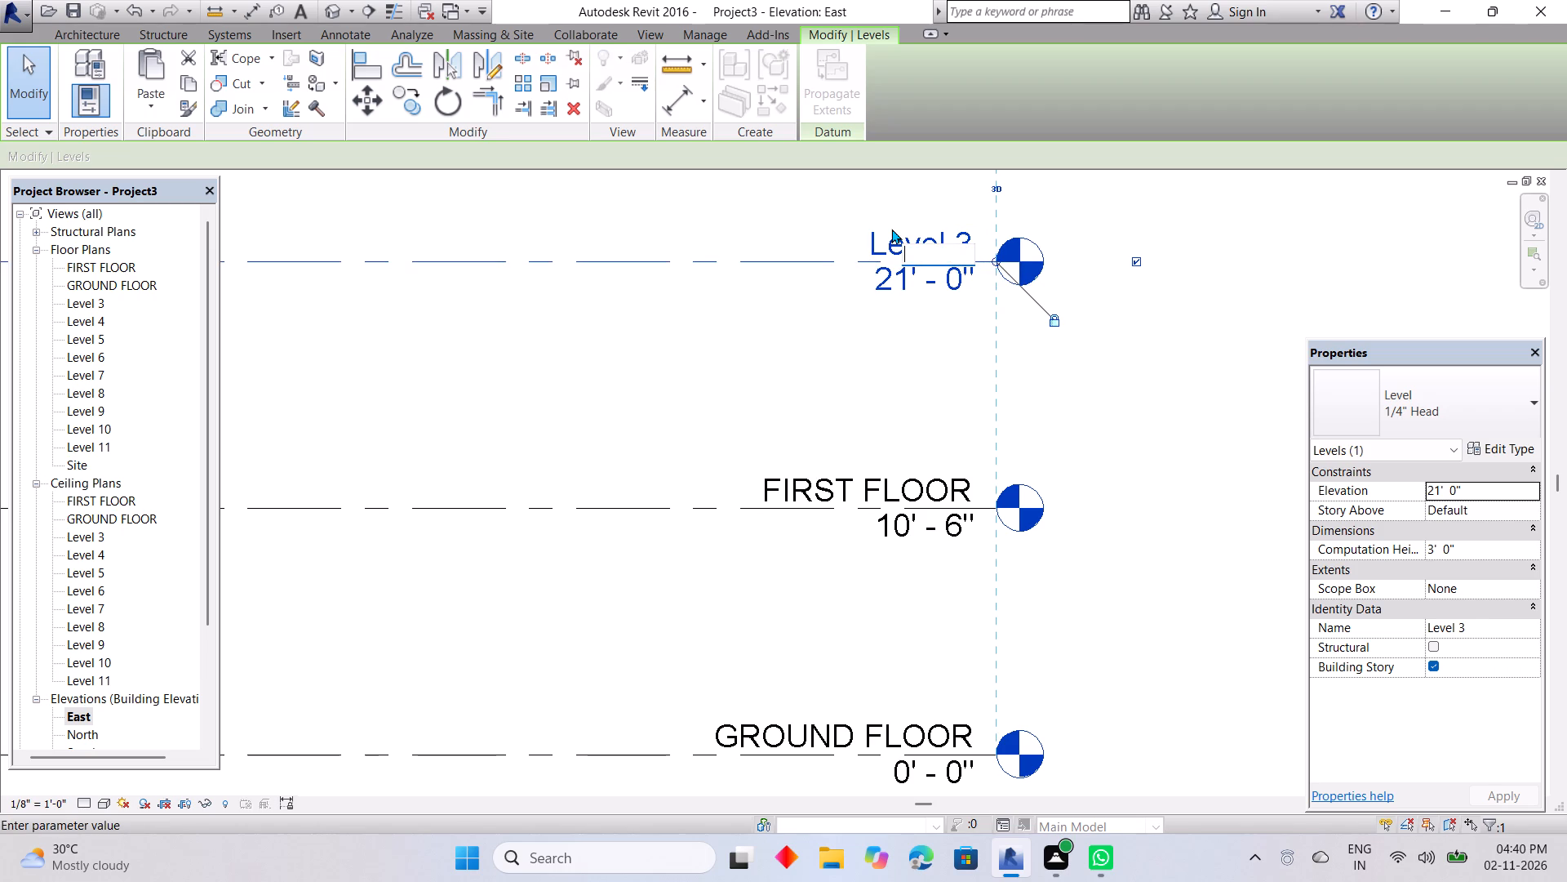
pyautogui.write('SE')
pyautogui.write('COND FLOOR')
pyautogui.press('Return')
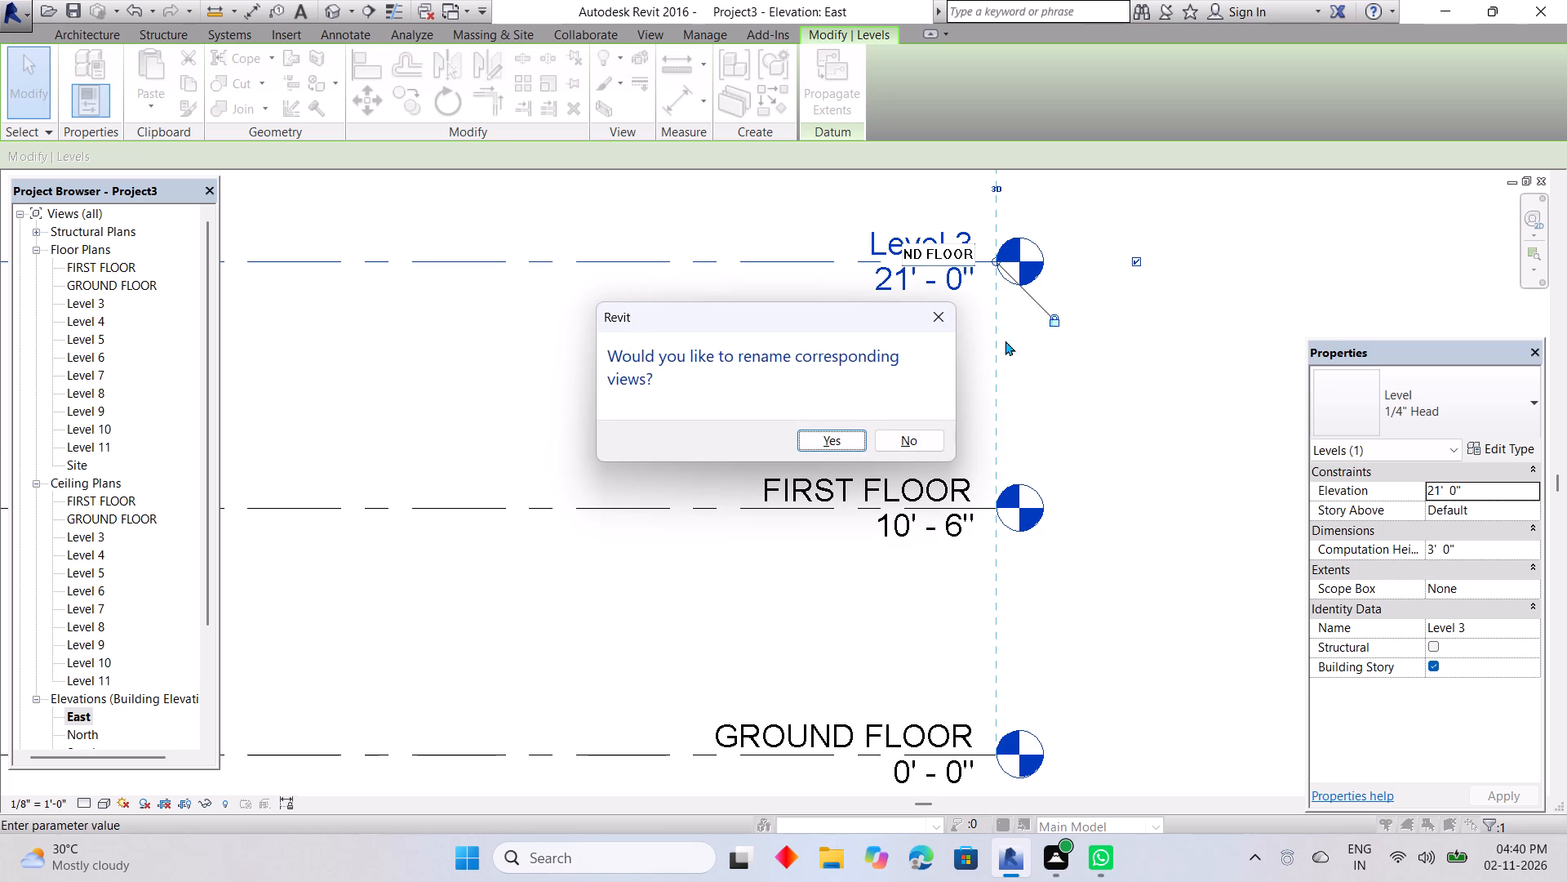
pyautogui.click(832, 432)
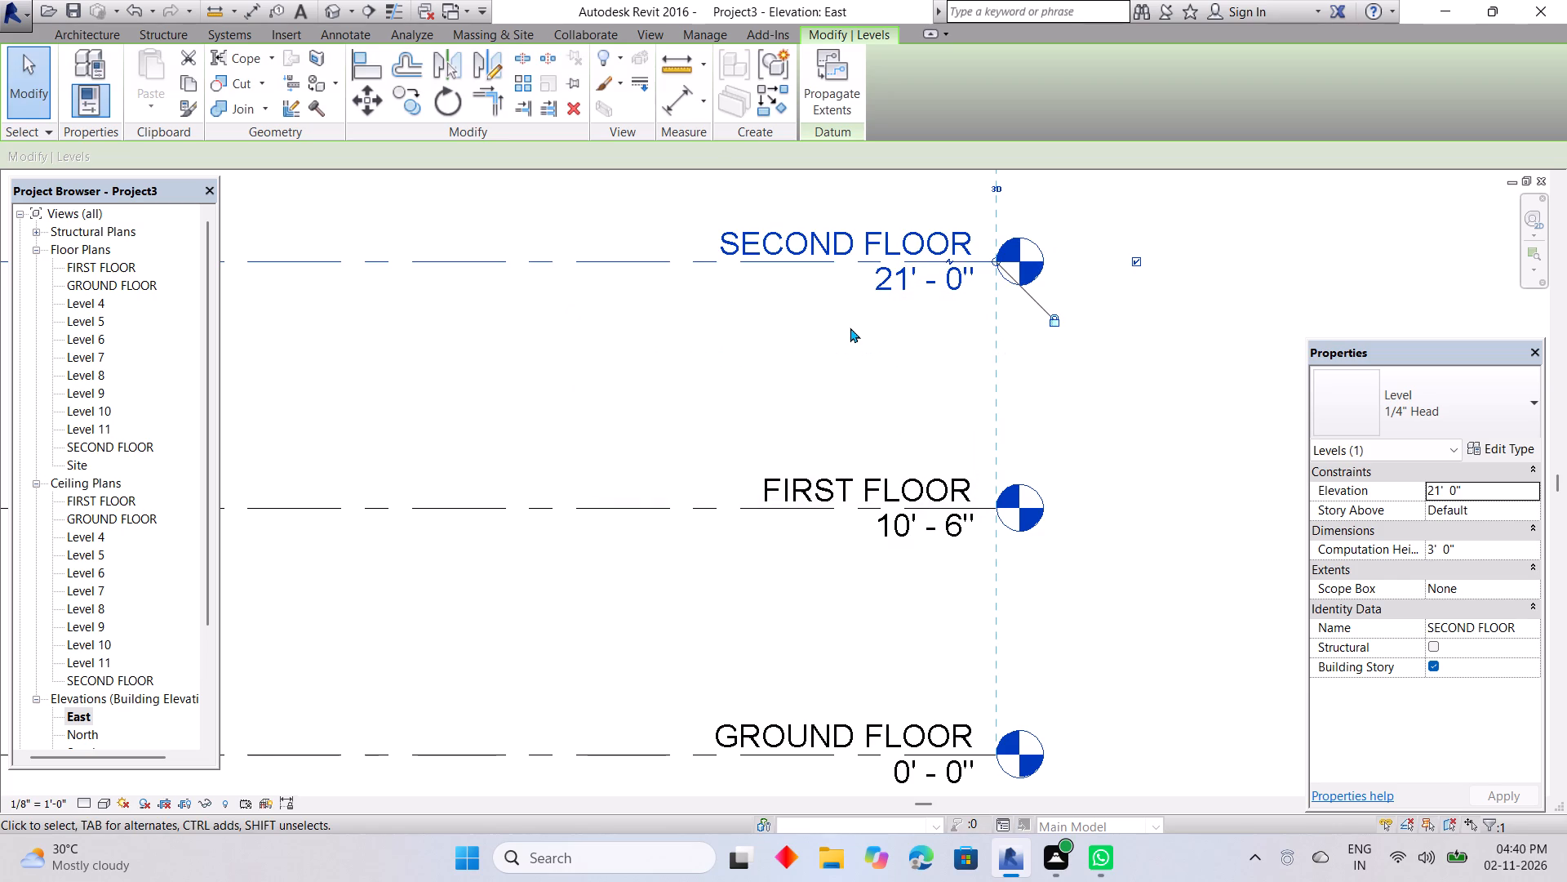
# Rename Level 4 as THIRD FLOOR and have its corresponding views renamed too.
pyautogui.hscroll(1, 850, 327)
pyautogui.keyDown('ctrl'); pyautogui.scroll(-2, 850, 327); pyautogui.keyUp('ctrl')
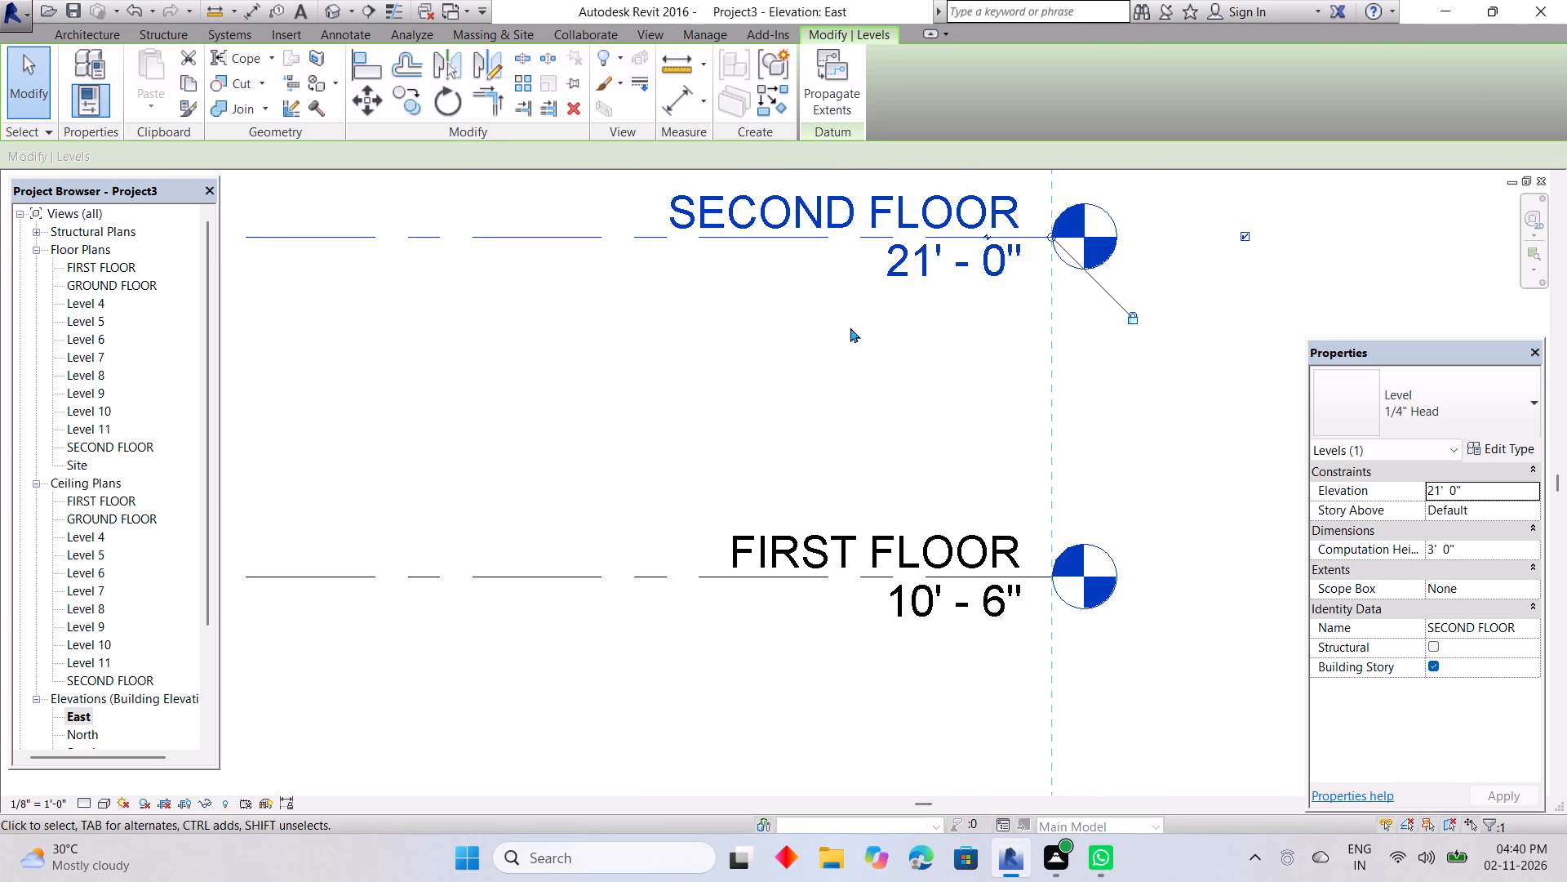
pyautogui.scroll(-8, 953, 321)
pyautogui.moveTo(915, 341); pyautogui.dragTo(882, 498, button='middle')
pyautogui.moveTo(882, 514); pyautogui.dragTo(904, 624, button='middle')
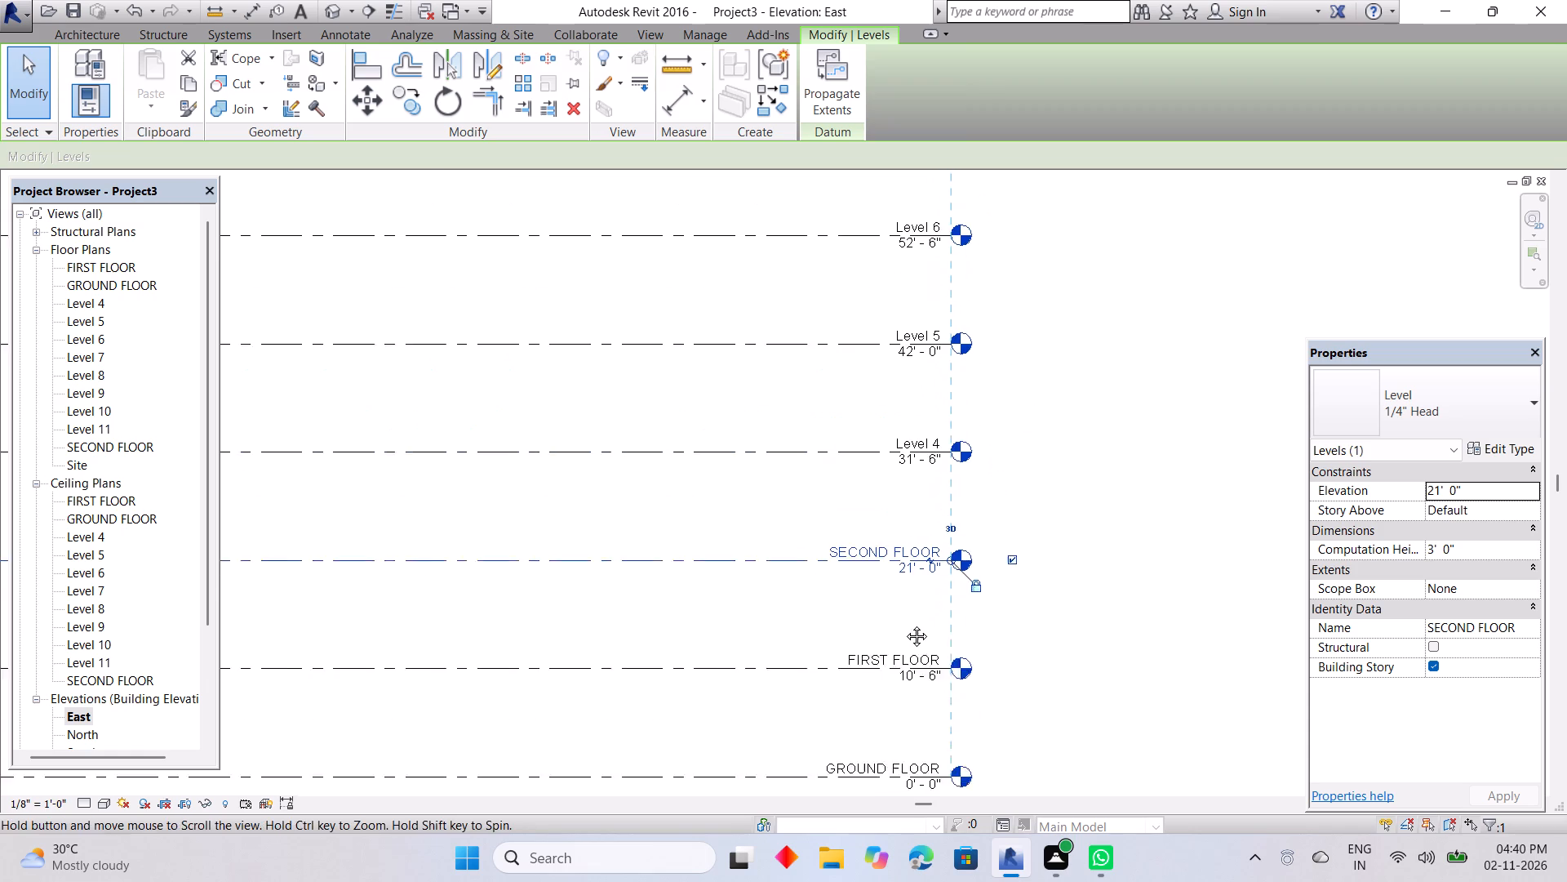
pyautogui.moveTo(904, 624); pyautogui.dragTo(912, 644, button='middle')
pyautogui.moveTo(923, 515); pyautogui.dragTo(923, 629, button='middle')
pyautogui.scroll(6, 929, 594)
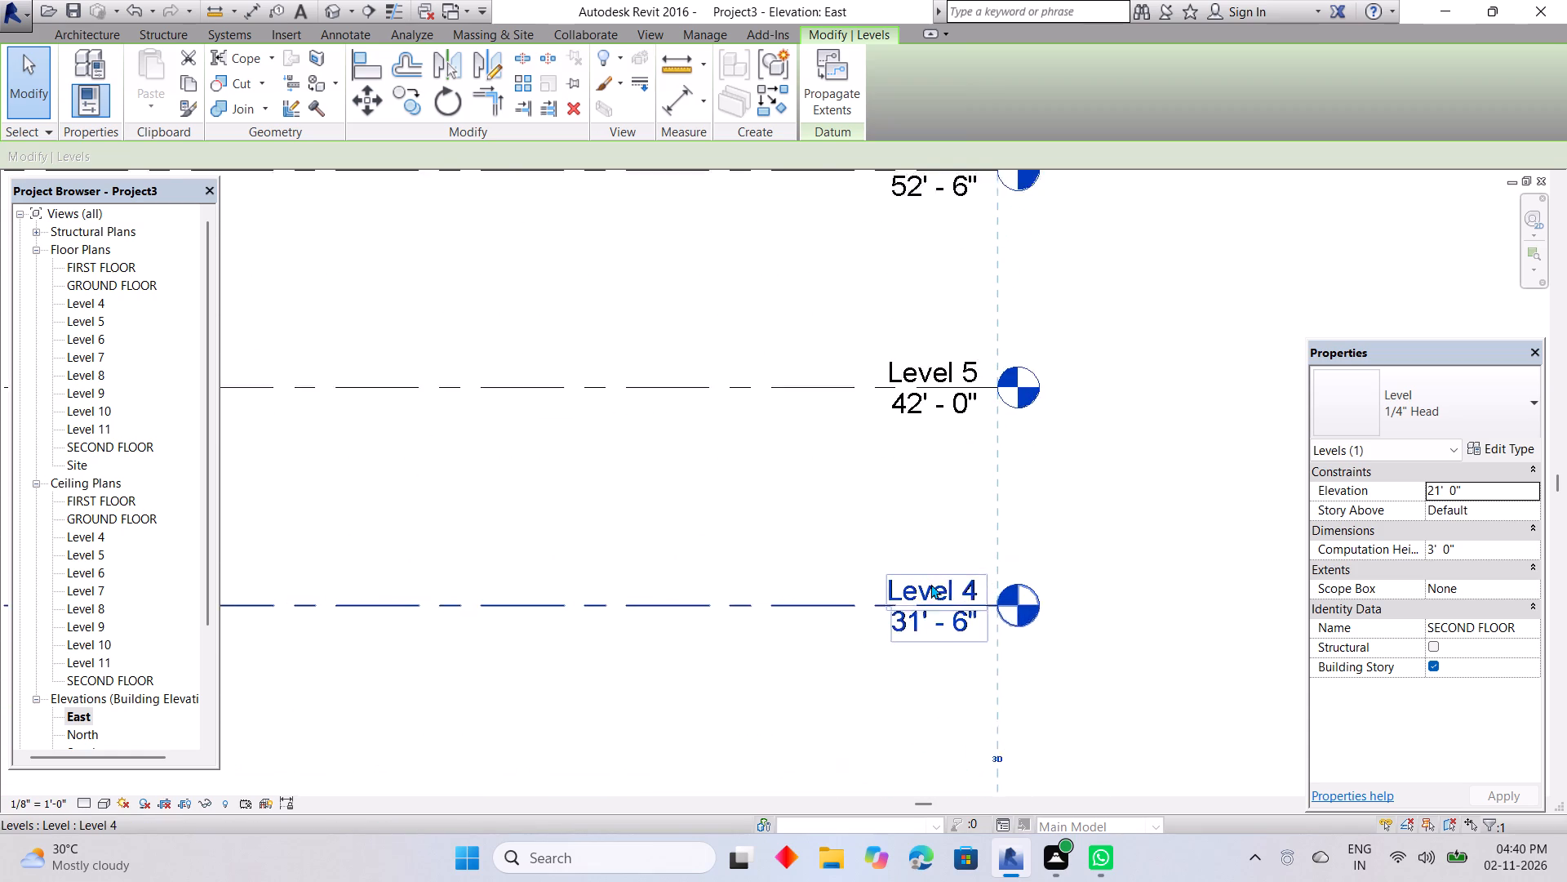
pyautogui.doubleClick(932, 583)
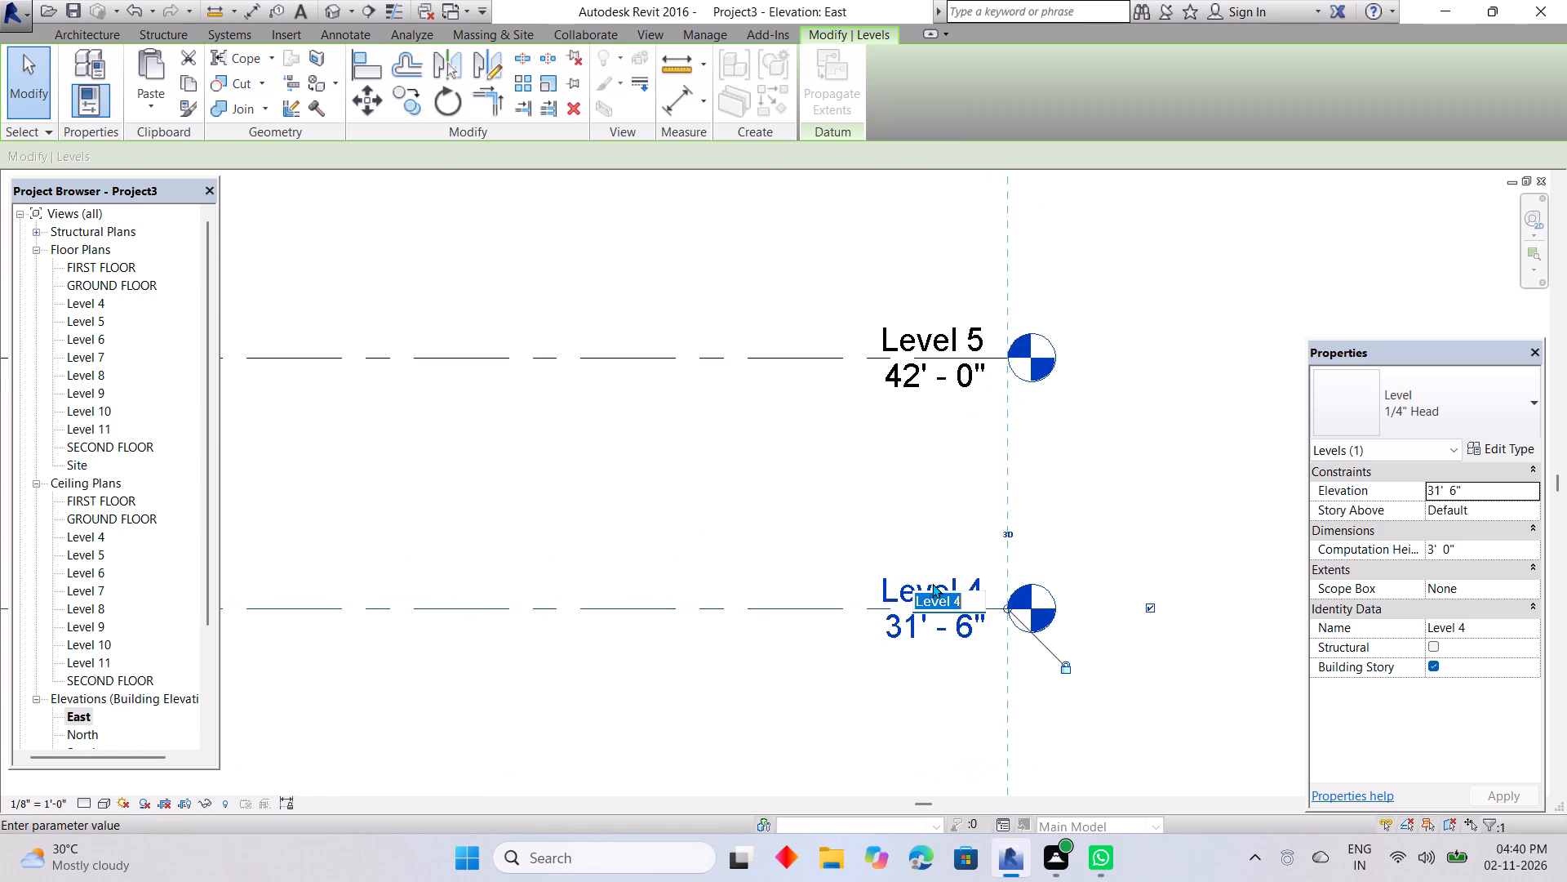
pyautogui.write('THIRD')
pyautogui.press('space')
pyautogui.write('FLOO')
pyautogui.press('r')
pyautogui.click(895, 541)
pyautogui.click(824, 425)
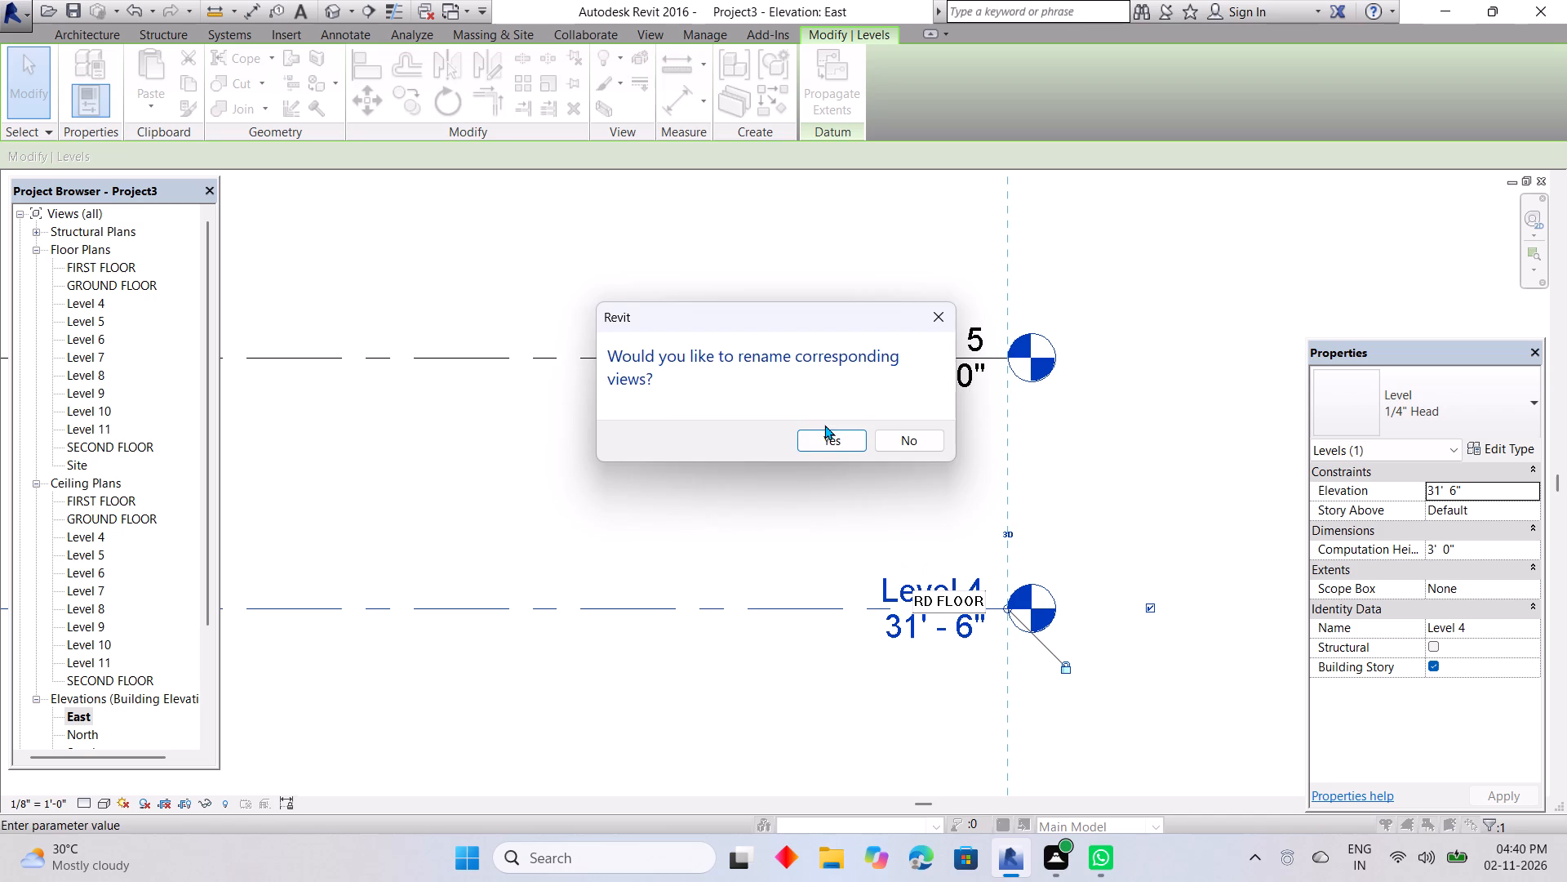
pyautogui.click(824, 434)
# Rename Level 5 as FOURTH FLOOR and have its corresponding views renamed too.
pyautogui.moveTo(887, 406); pyautogui.dragTo(886, 532, button='middle')
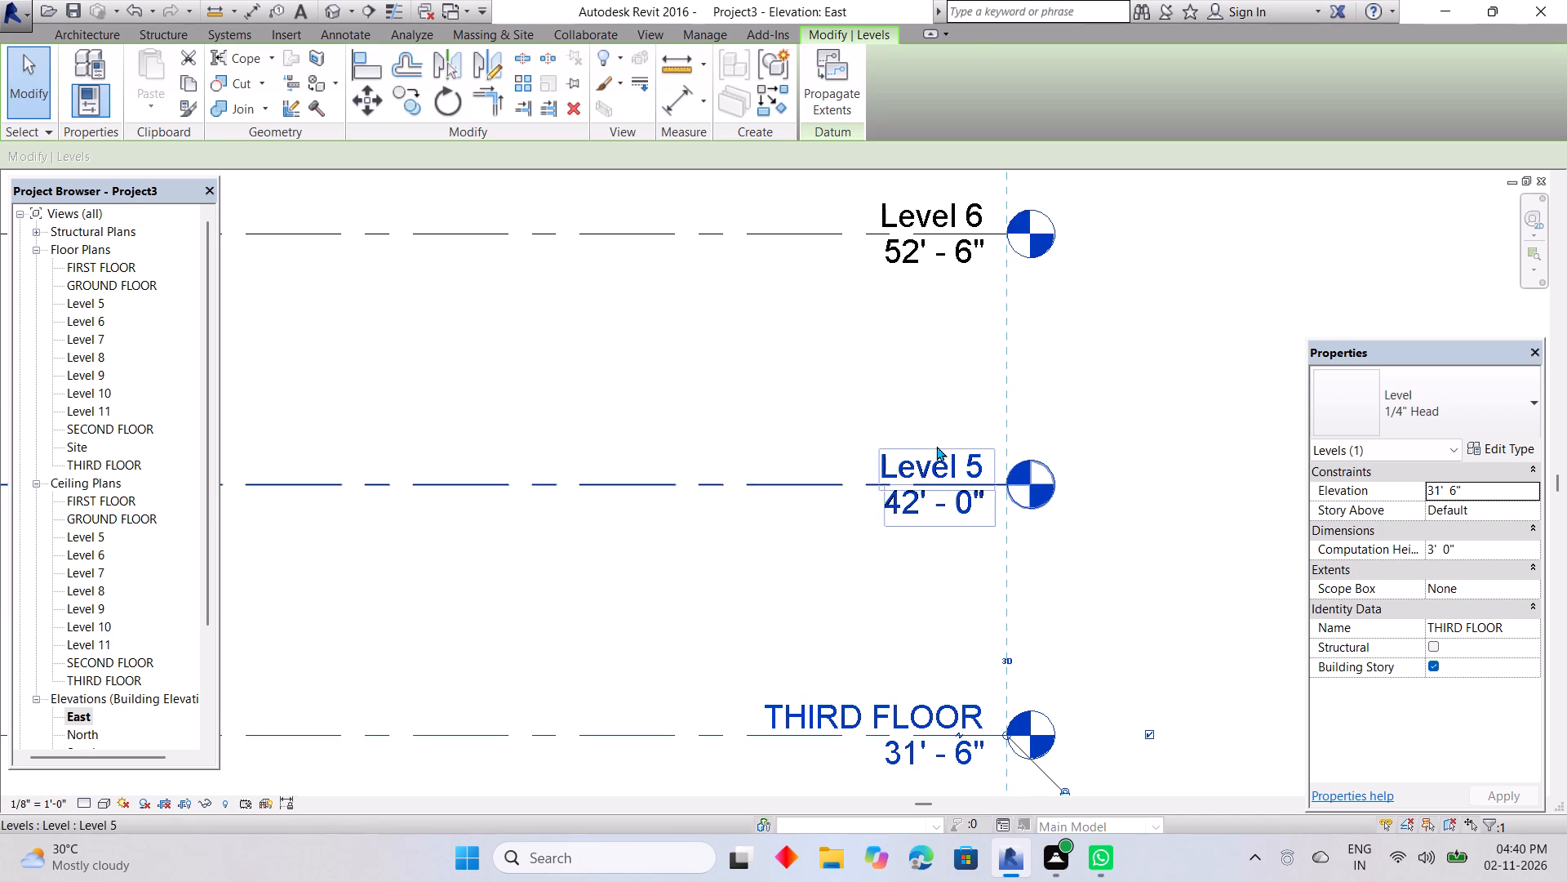
pyautogui.doubleClick(937, 454)
pyautogui.press('f')
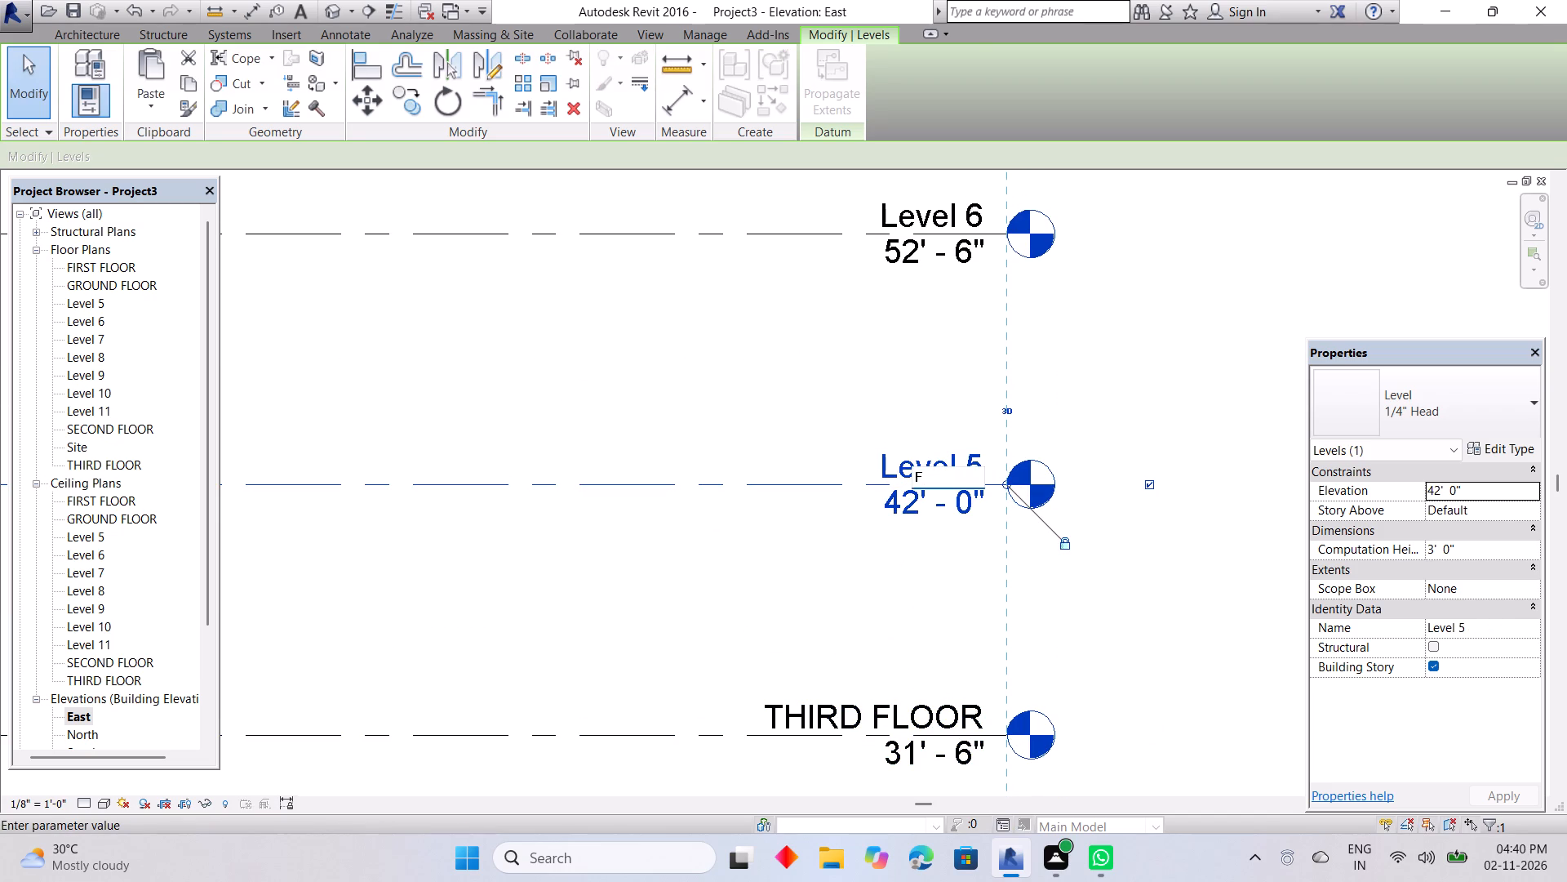
pyautogui.press('r')
pyautogui.press('BackSpace')
pyautogui.press('o')
pyautogui.write('URITH')
pyautogui.press('BackSpace')
pyautogui.press('BackSpace')
pyautogui.press('BackSpace')
pyautogui.write('TH')
pyautogui.press('space')
pyautogui.write('FLOOR')
pyautogui.press('Return')
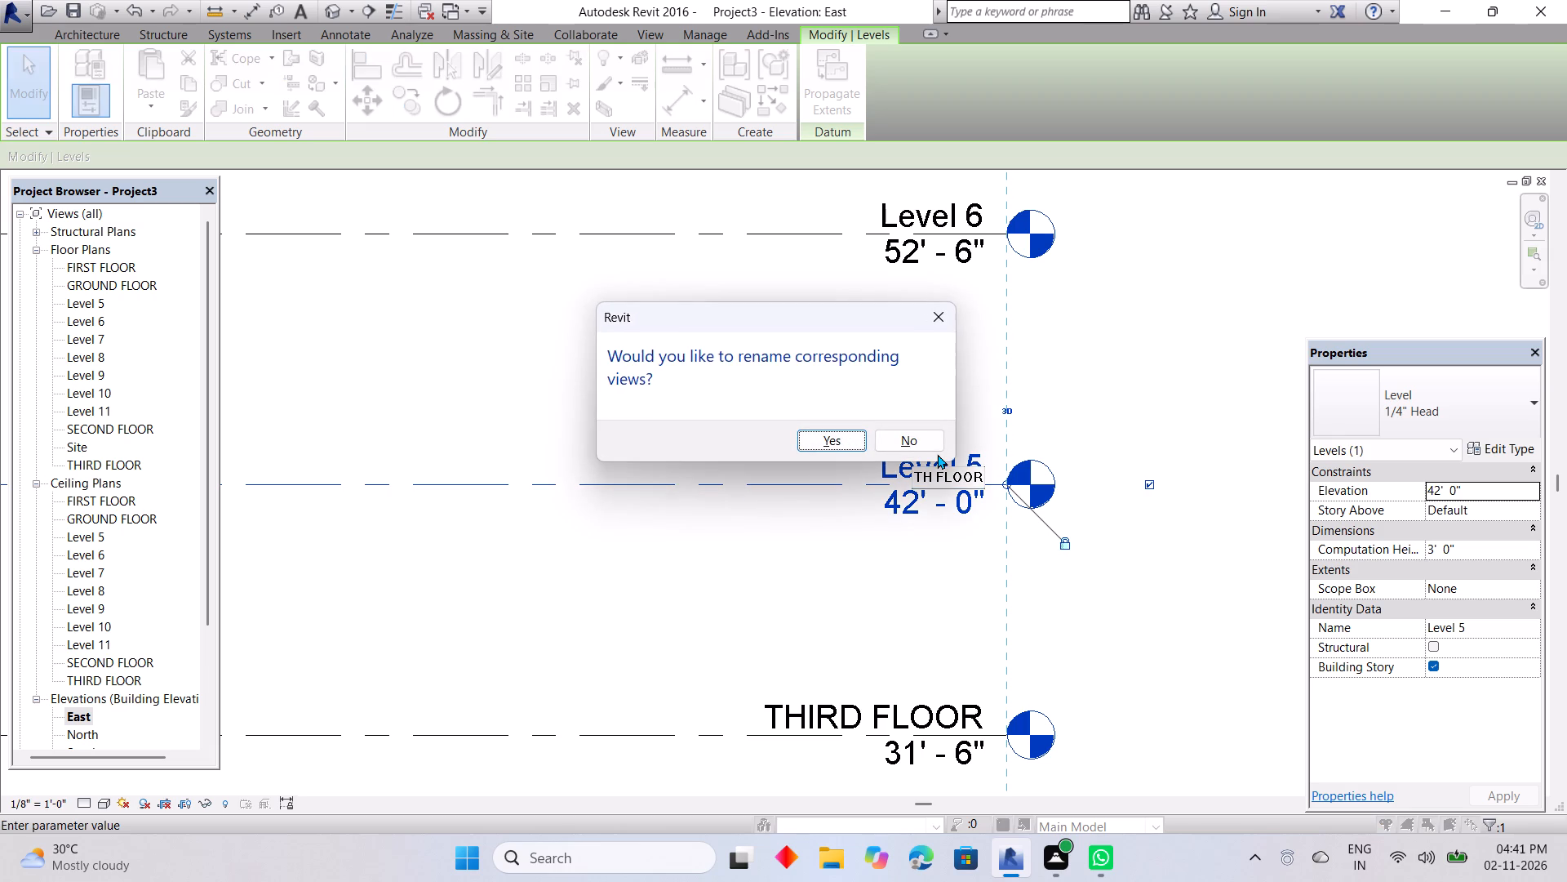
pyautogui.click(816, 437)
# Rename Level 6 as FIFTH FLOOR and have its corresponding views renamed too.
pyautogui.moveTo(1064, 357); pyautogui.dragTo(1066, 571, button='middle')
pyautogui.doubleClick(957, 413)
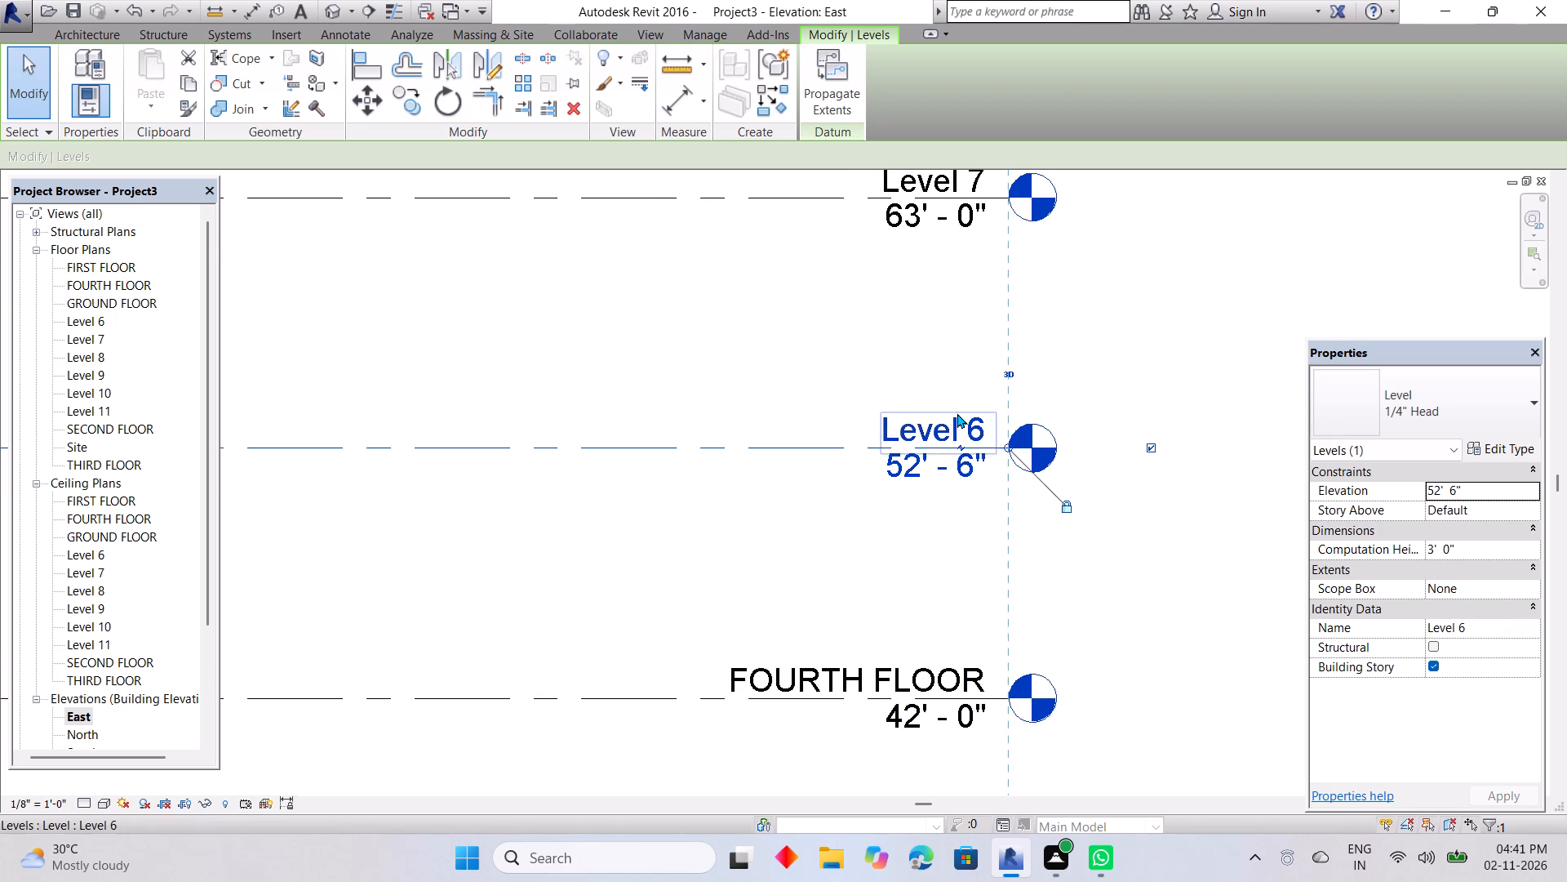
pyautogui.press('f')
pyautogui.press('i')
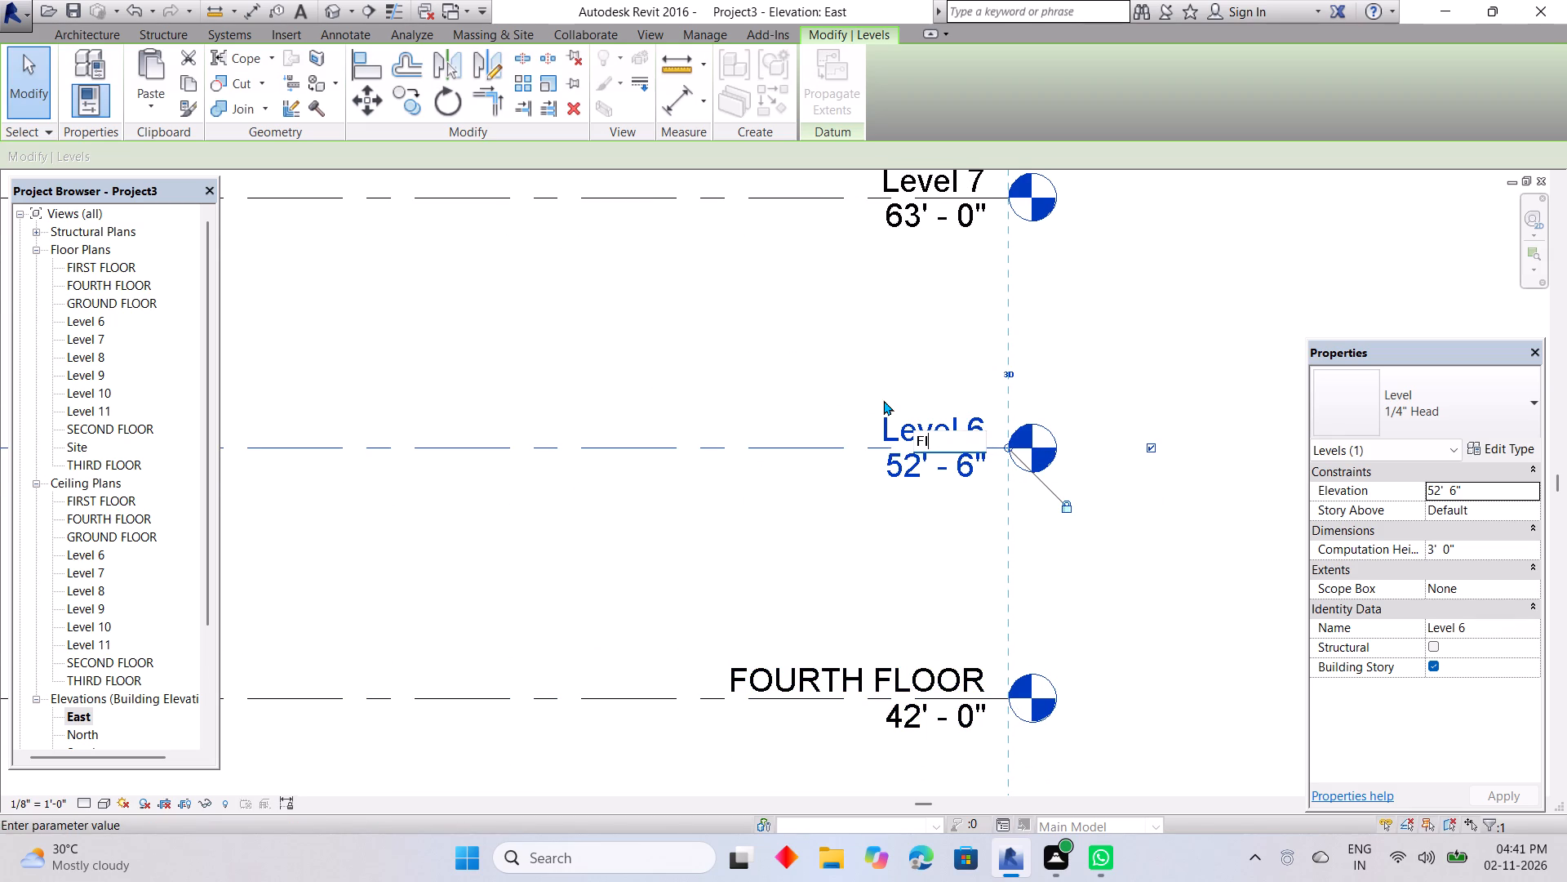
pyautogui.press('t')
pyautogui.press('BackSpace')
pyautogui.write('FTH')
pyautogui.press('space')
pyautogui.write('FL')
pyautogui.write('OO')
pyautogui.press('r')
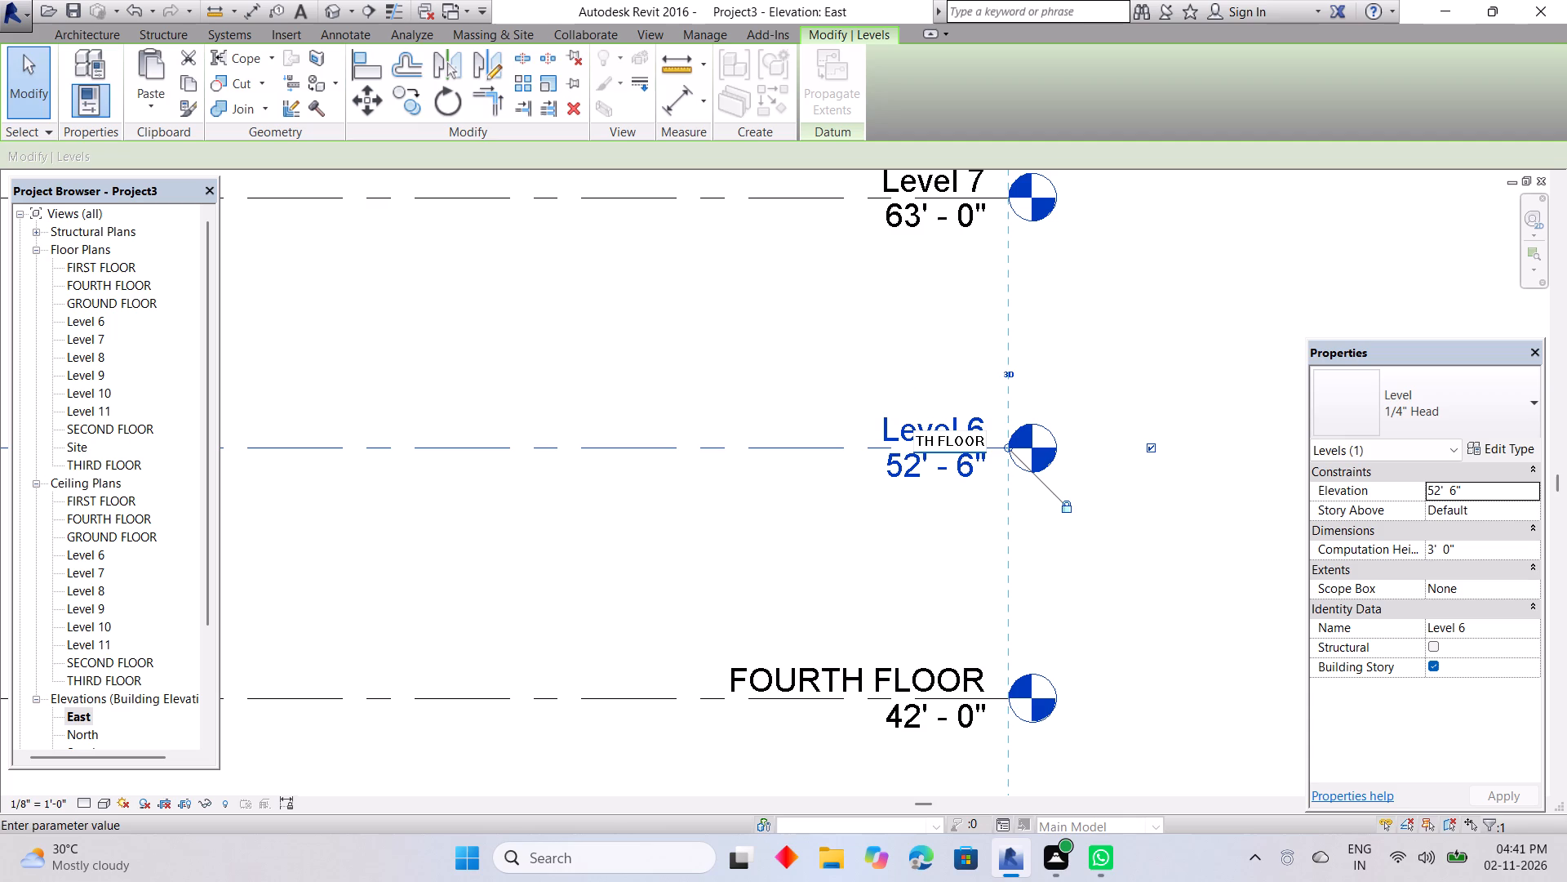
pyautogui.click(916, 360)
pyautogui.click(846, 430)
# Rename Level 7 as SIXTH FLOOR and have its corresponding views renamed too.
pyautogui.moveTo(868, 375); pyautogui.dragTo(879, 585, button='middle')
pyautogui.doubleClick(936, 390)
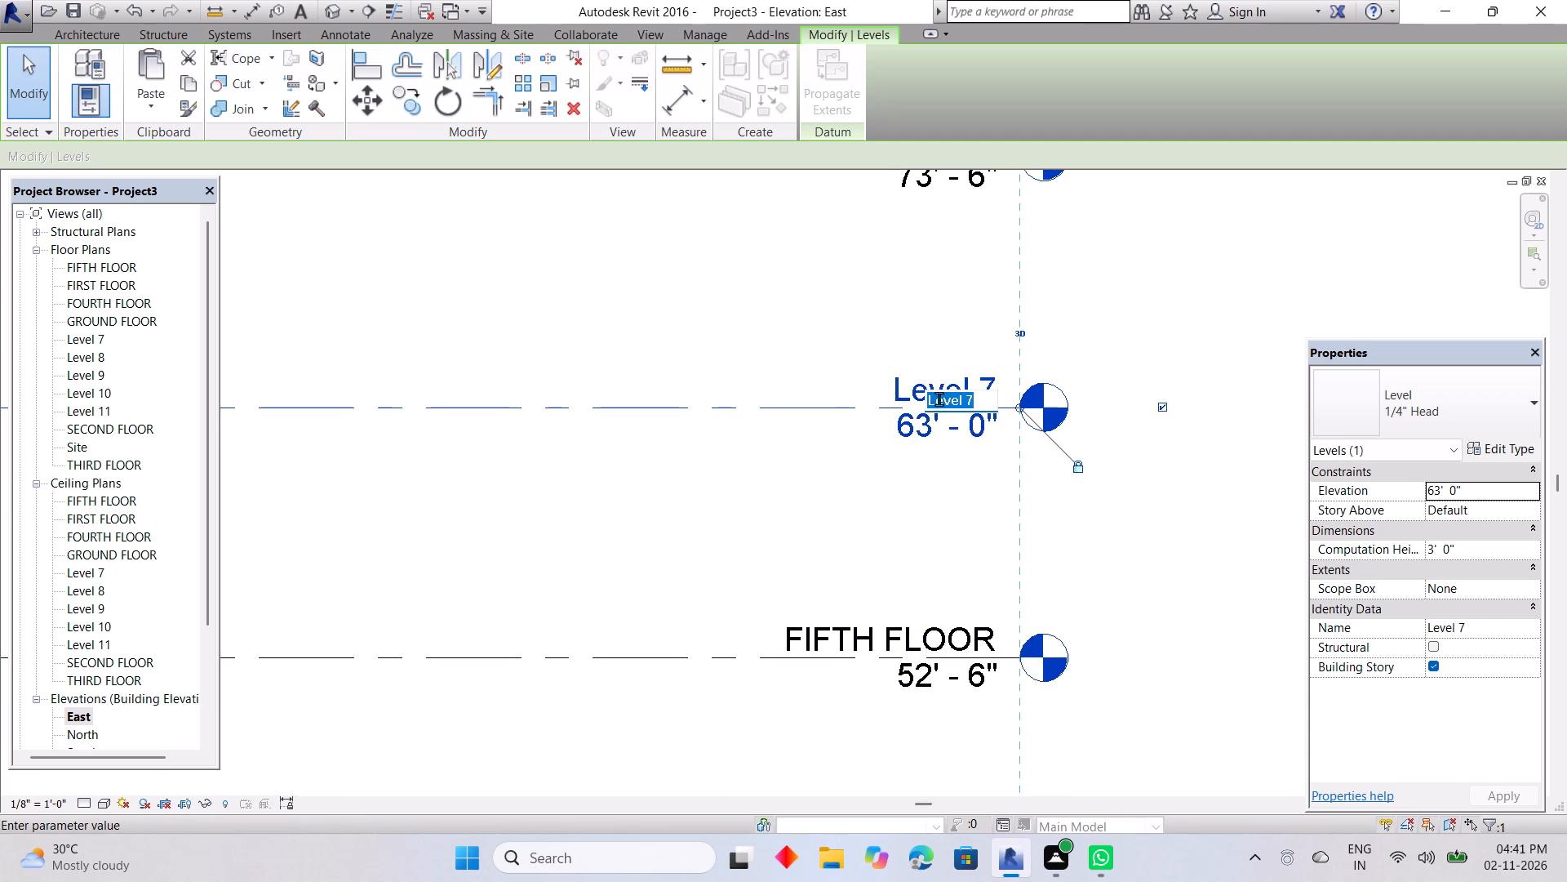
pyautogui.press('s')
pyautogui.press('i')
pyautogui.write('XTH')
pyautogui.press('space')
pyautogui.write('FLOOR')
pyautogui.press('space')
pyautogui.press('BackSpace')
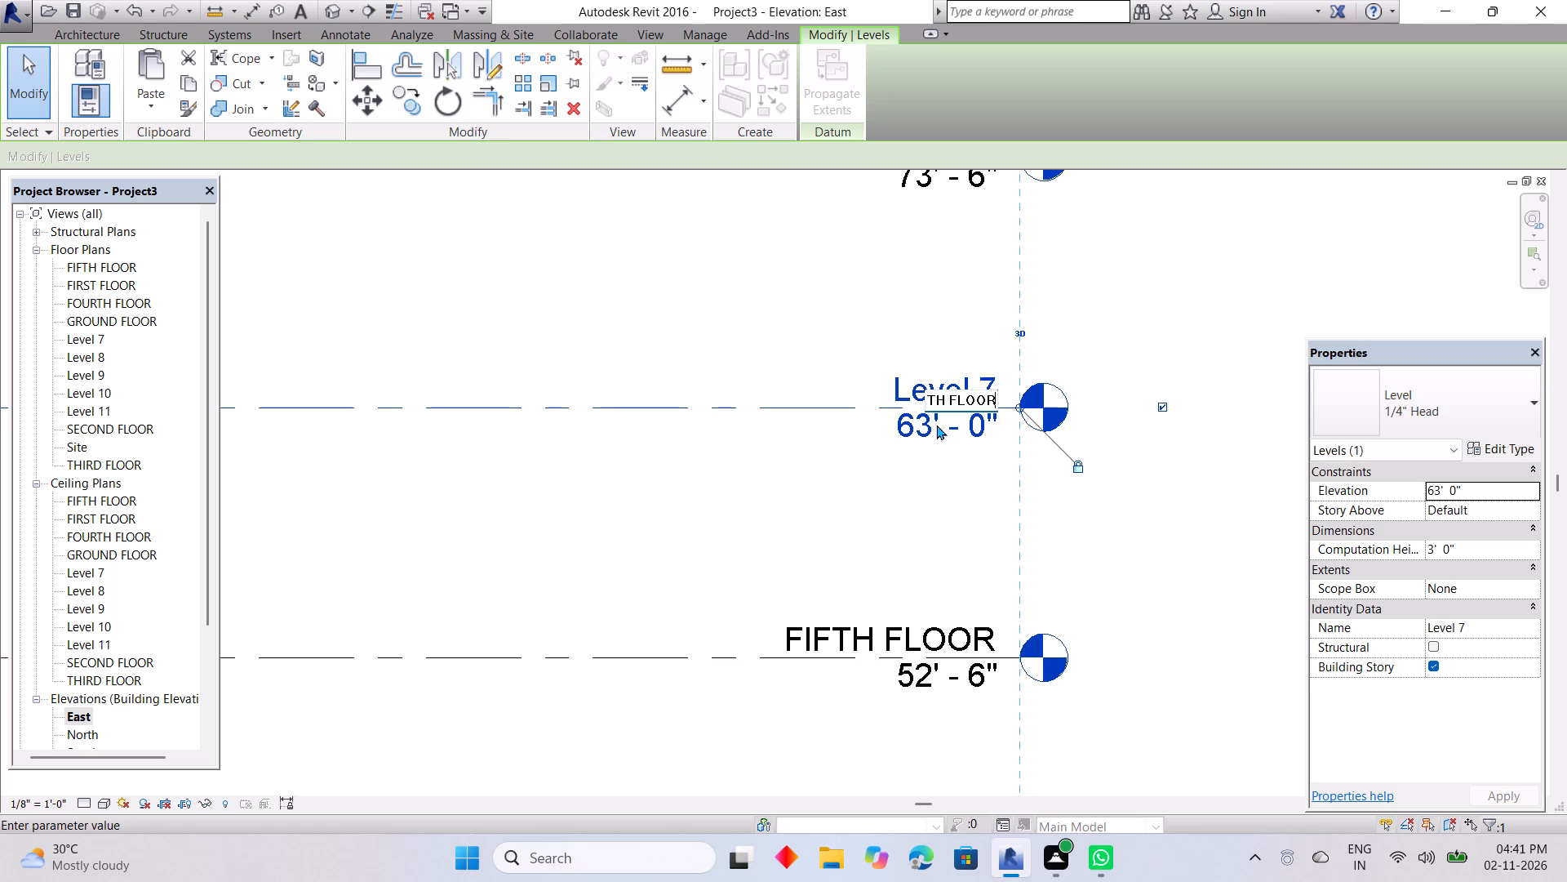
pyautogui.click(938, 425)
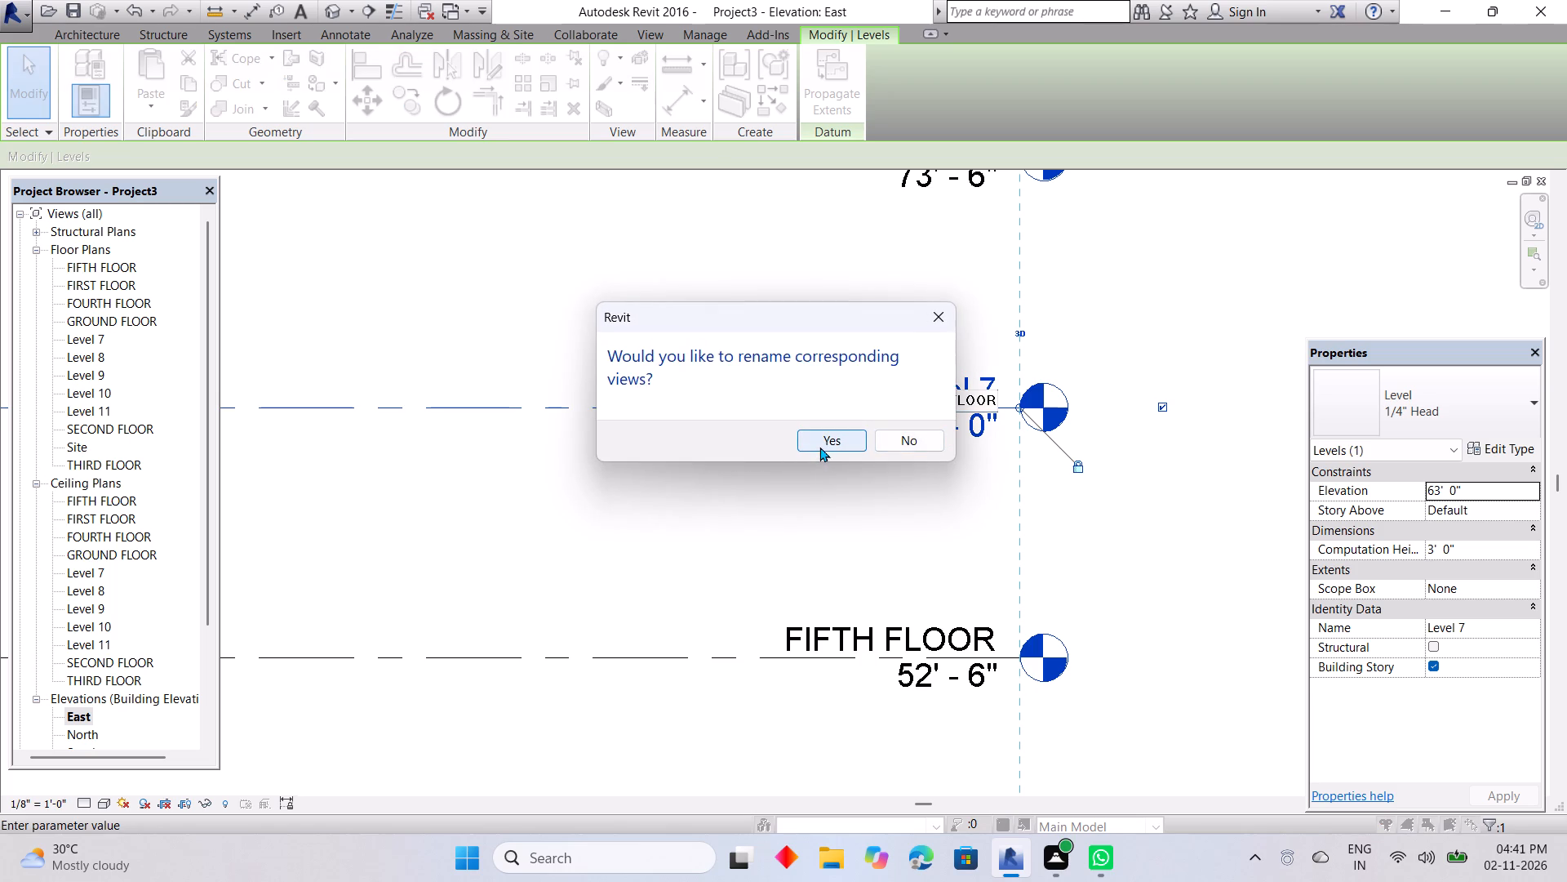
pyautogui.click(819, 447)
# Rename Level 8 as SEVENTH FLOOR and have its corresponding views renamed too.
pyautogui.moveTo(850, 348); pyautogui.dragTo(845, 402, button='middle')
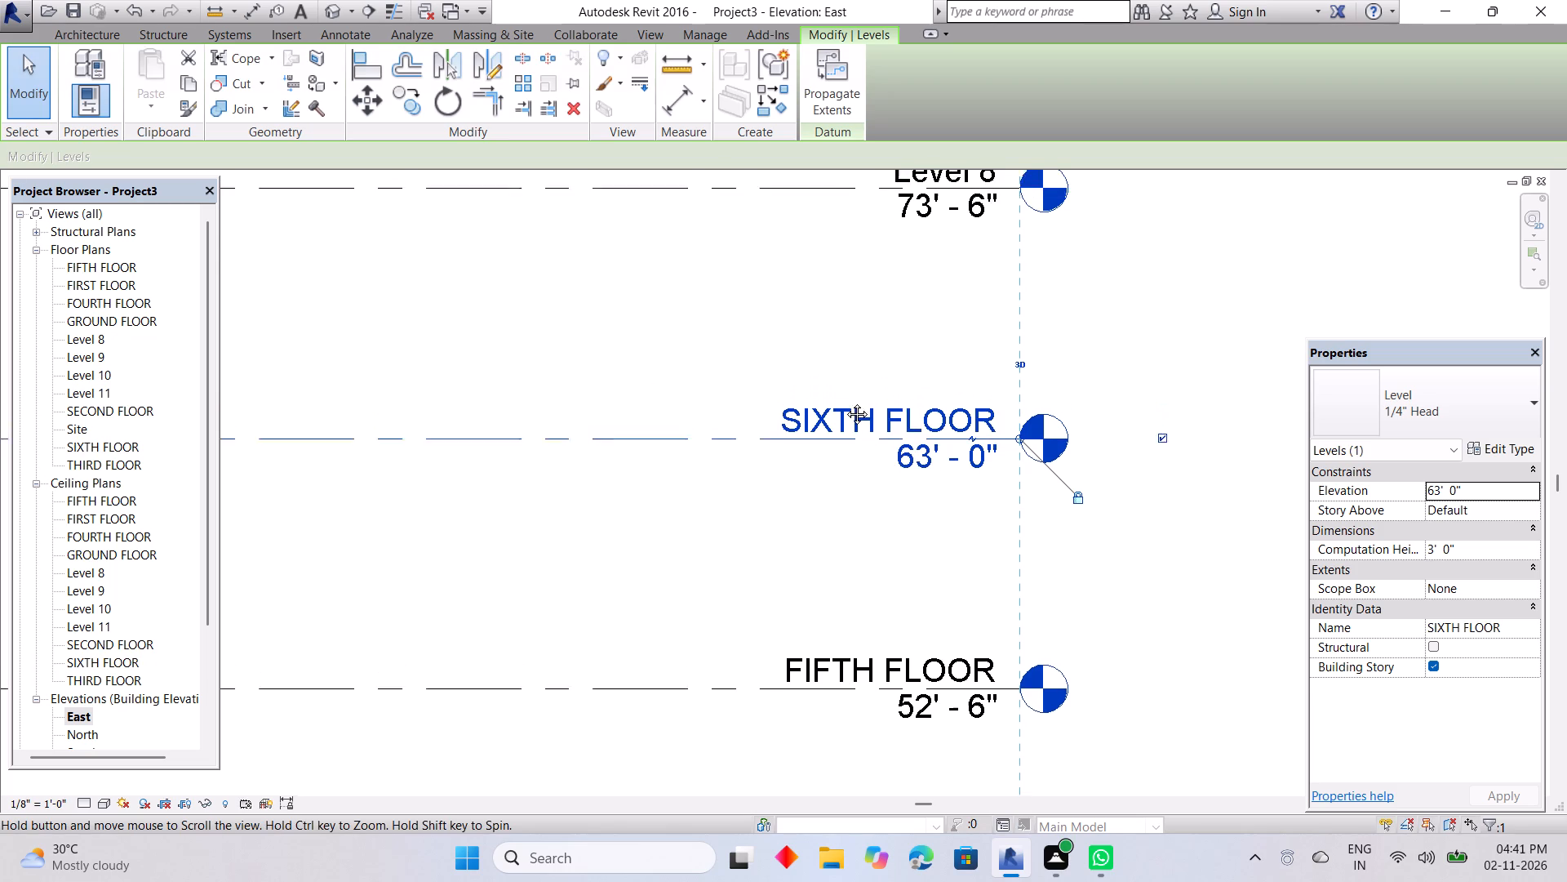
pyautogui.moveTo(845, 402); pyautogui.dragTo(836, 575, button='middle')
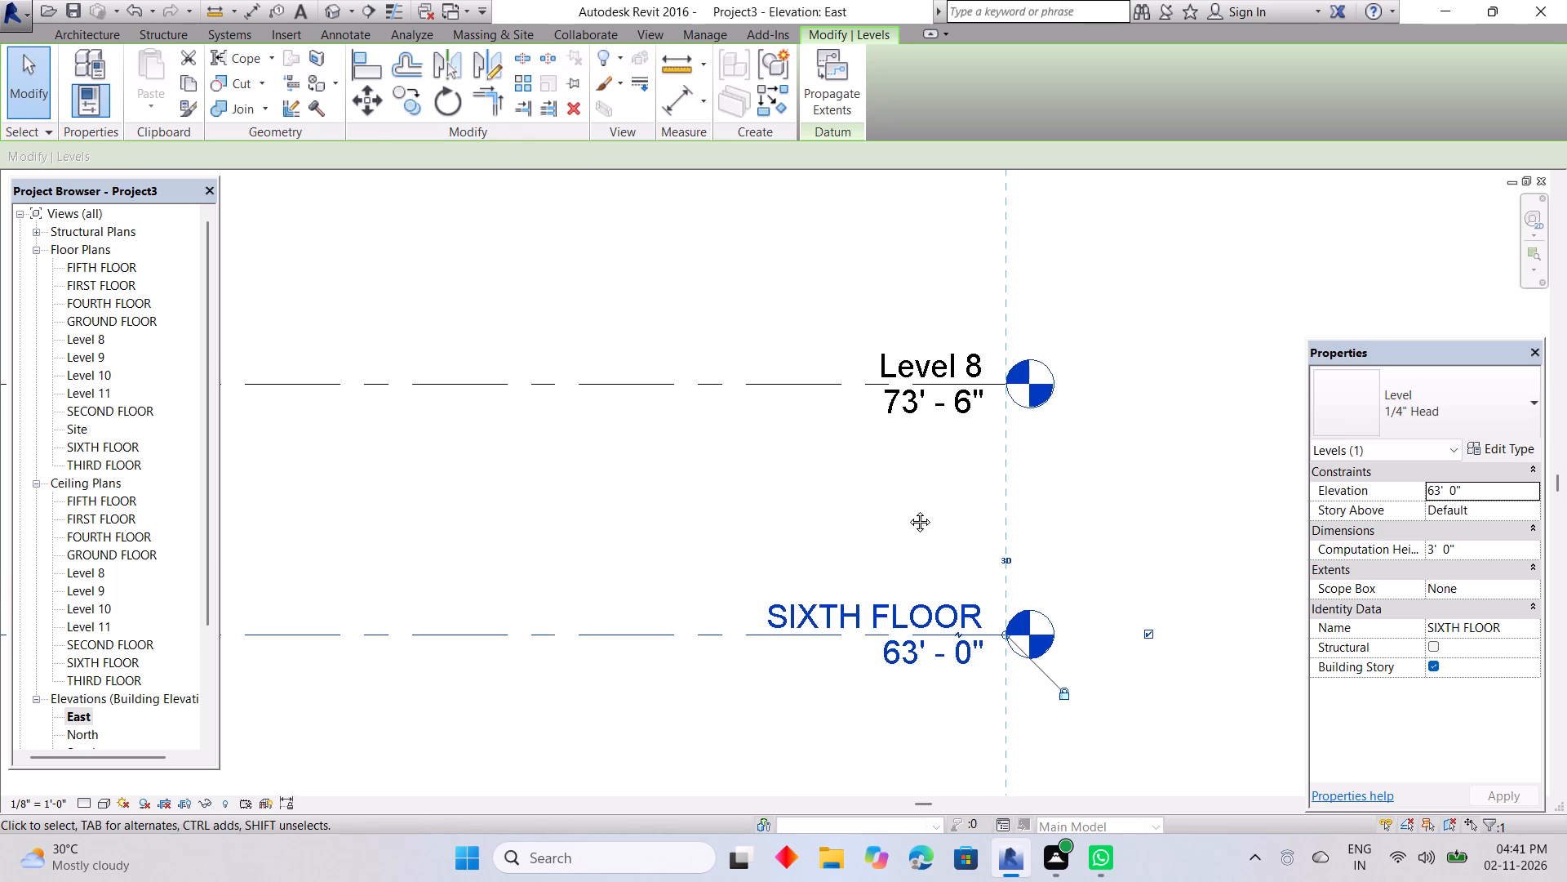
pyautogui.moveTo(912, 488); pyautogui.dragTo(912, 658, button='middle')
pyautogui.doubleClick(938, 526)
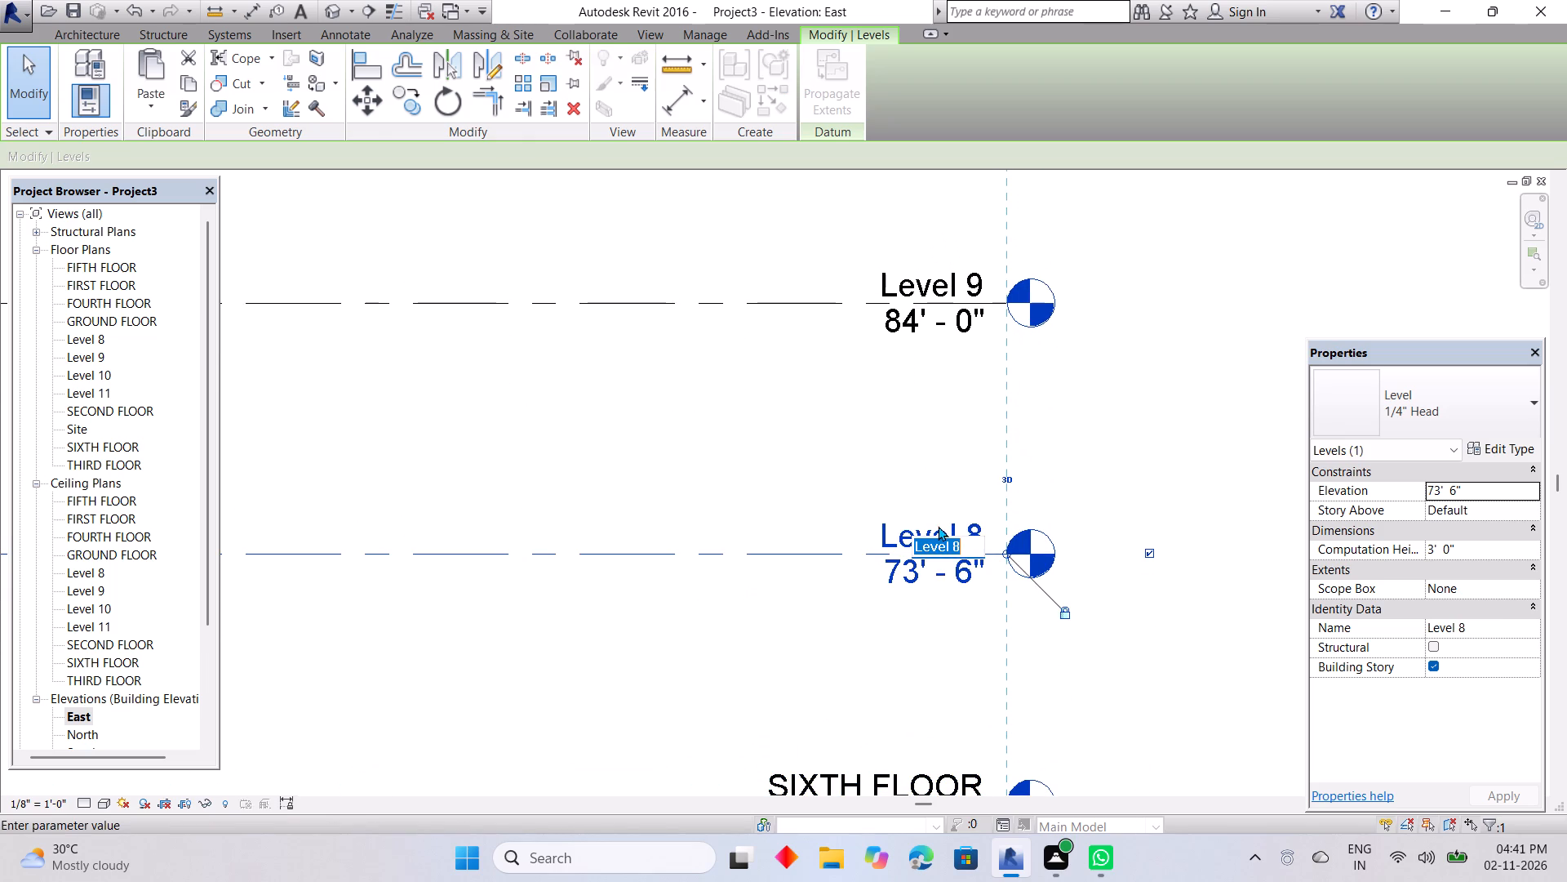
pyautogui.write('SEVEN')
pyautogui.write('TH')
pyautogui.press('space')
pyautogui.write('FLOO')
pyautogui.press('t')
pyautogui.press('BackSpace')
pyautogui.press('r')
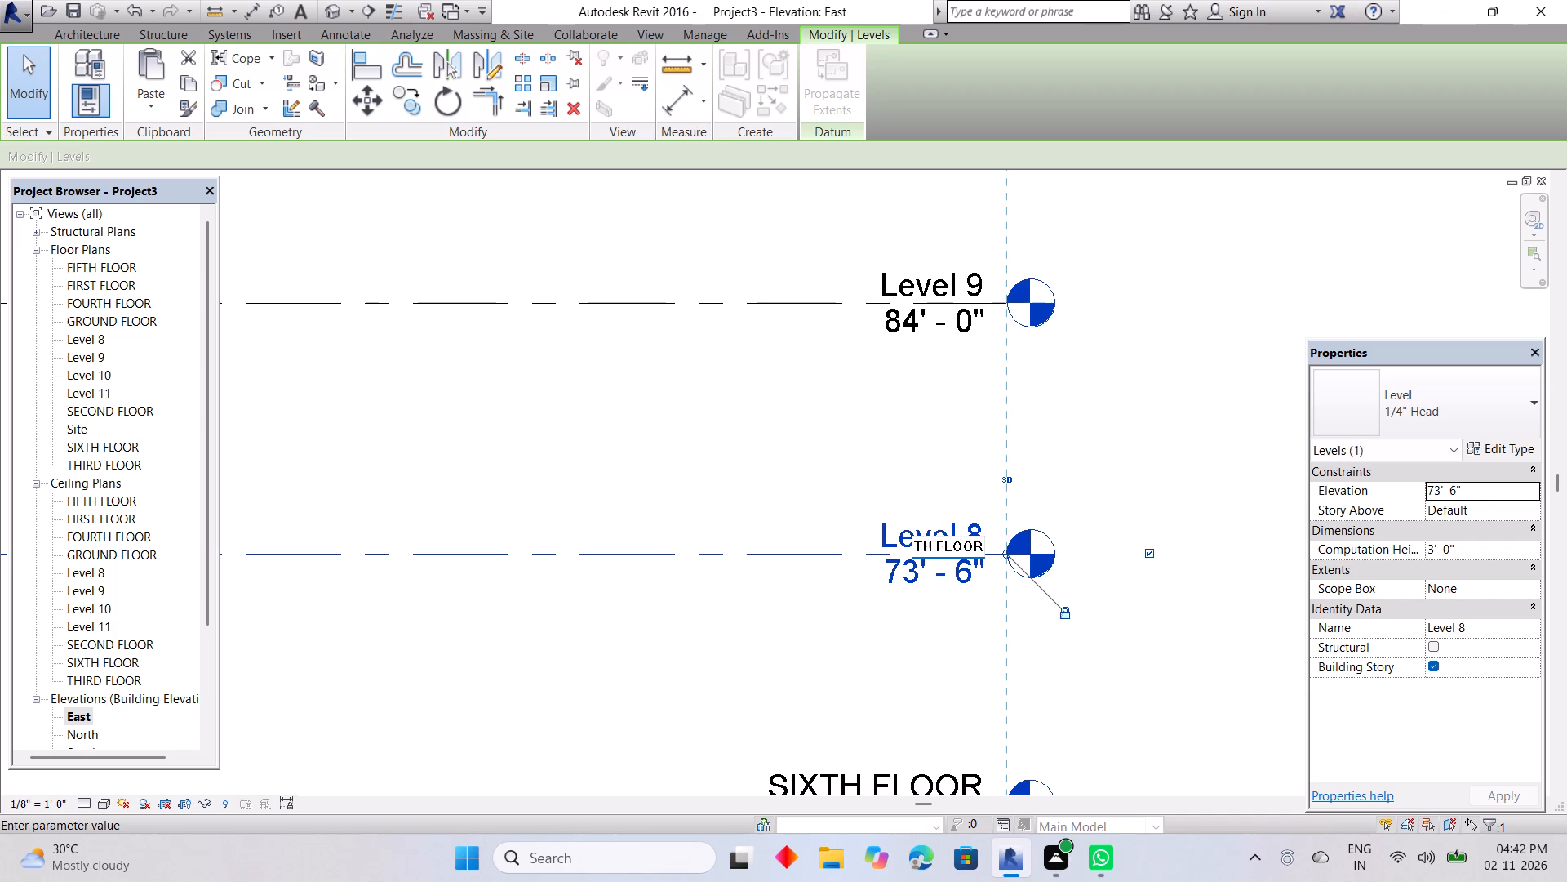
pyautogui.press('Return')
pyautogui.click(823, 434)
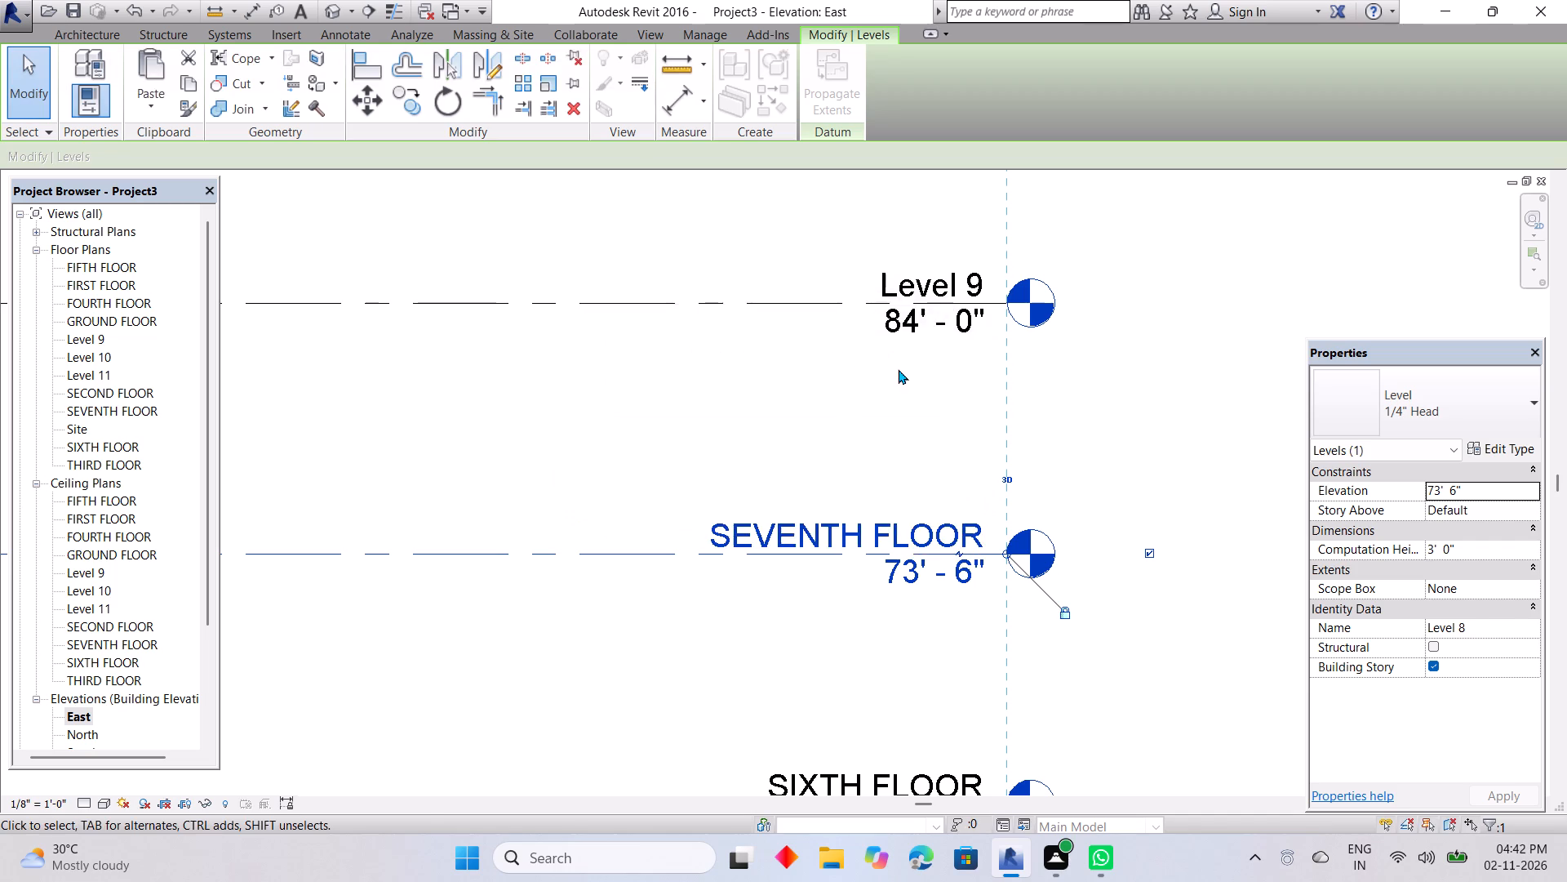
# Rename Level 9 as EIGHTH FLOOR and have its corresponding views renamed too.
pyautogui.moveTo(898, 369); pyautogui.dragTo(863, 572, button='middle')
pyautogui.doubleClick(887, 474)
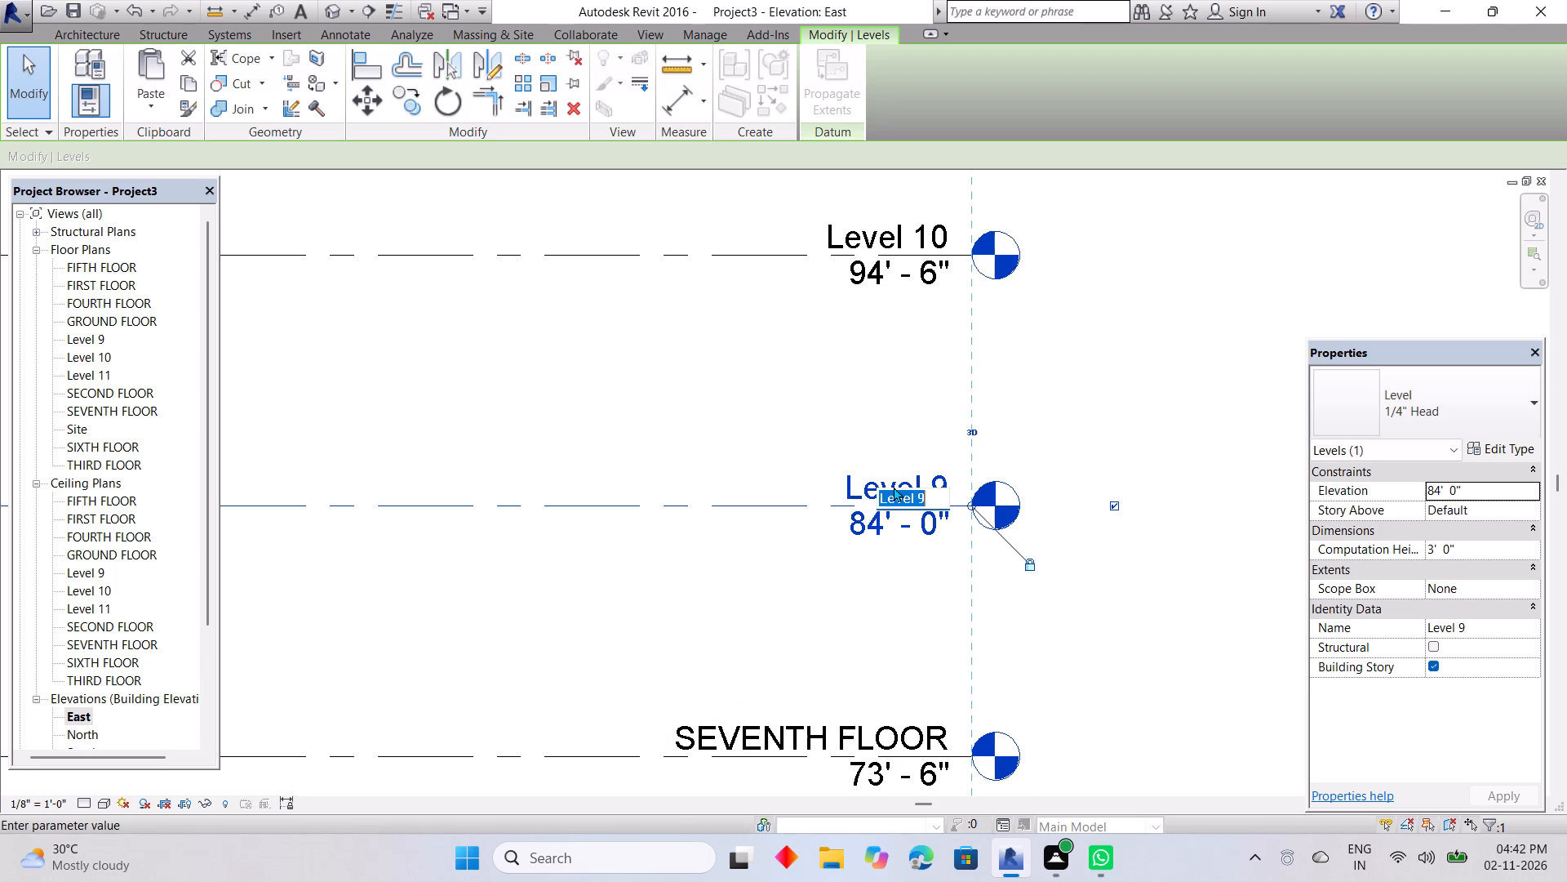
pyautogui.press('e')
pyautogui.press('i')
pyautogui.write('GHT')
pyautogui.press('h')
pyautogui.press('space')
pyautogui.write('FLOO')
pyautogui.press('r')
pyautogui.click(139, 77)
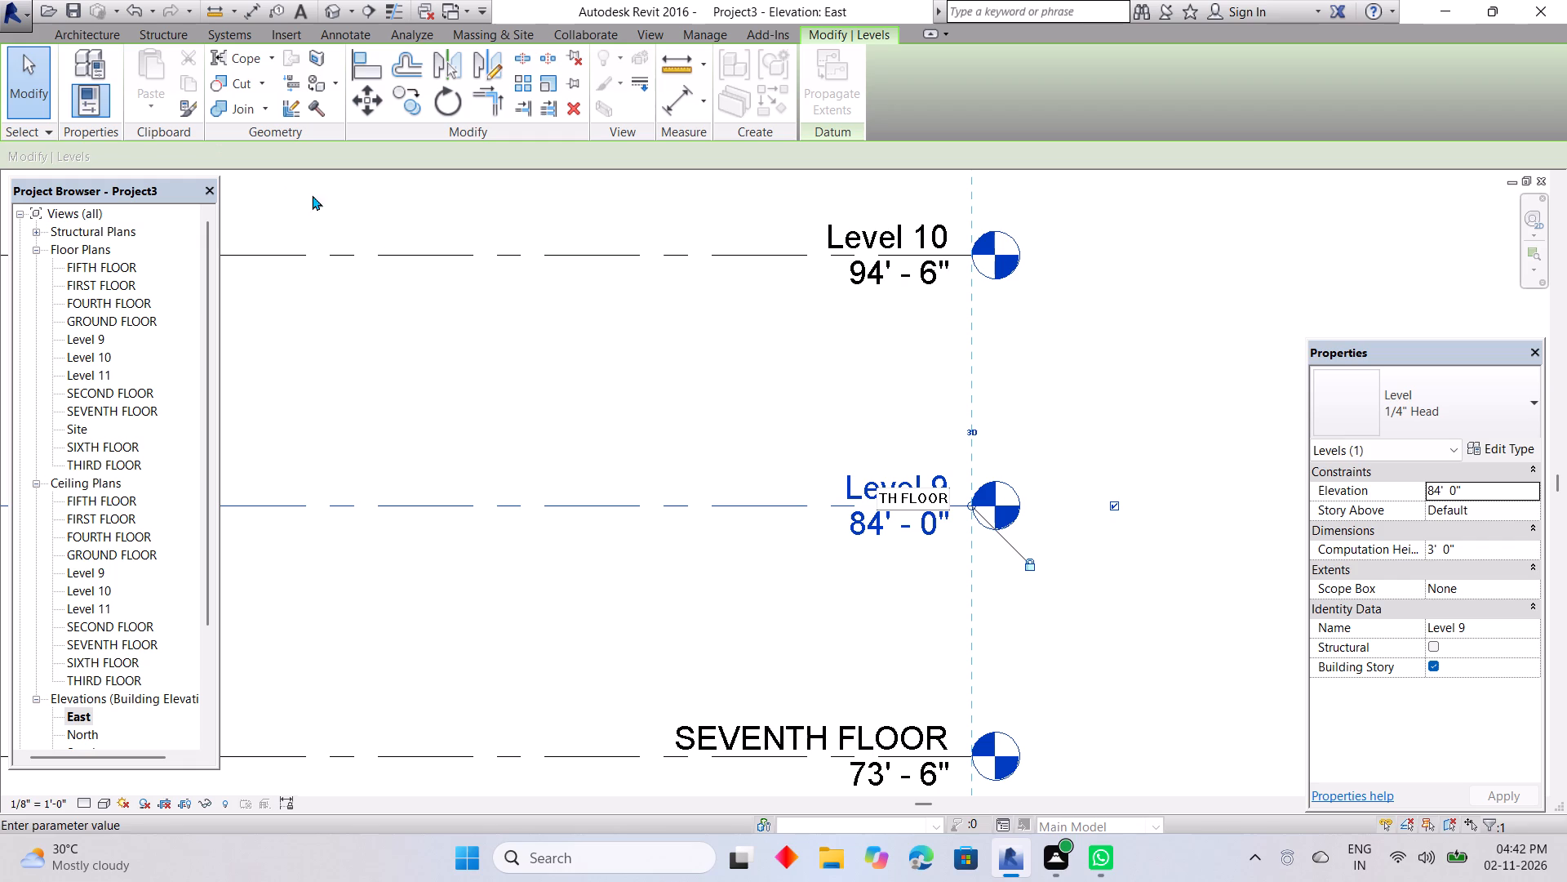
pyautogui.click(569, 350)
pyautogui.click(825, 441)
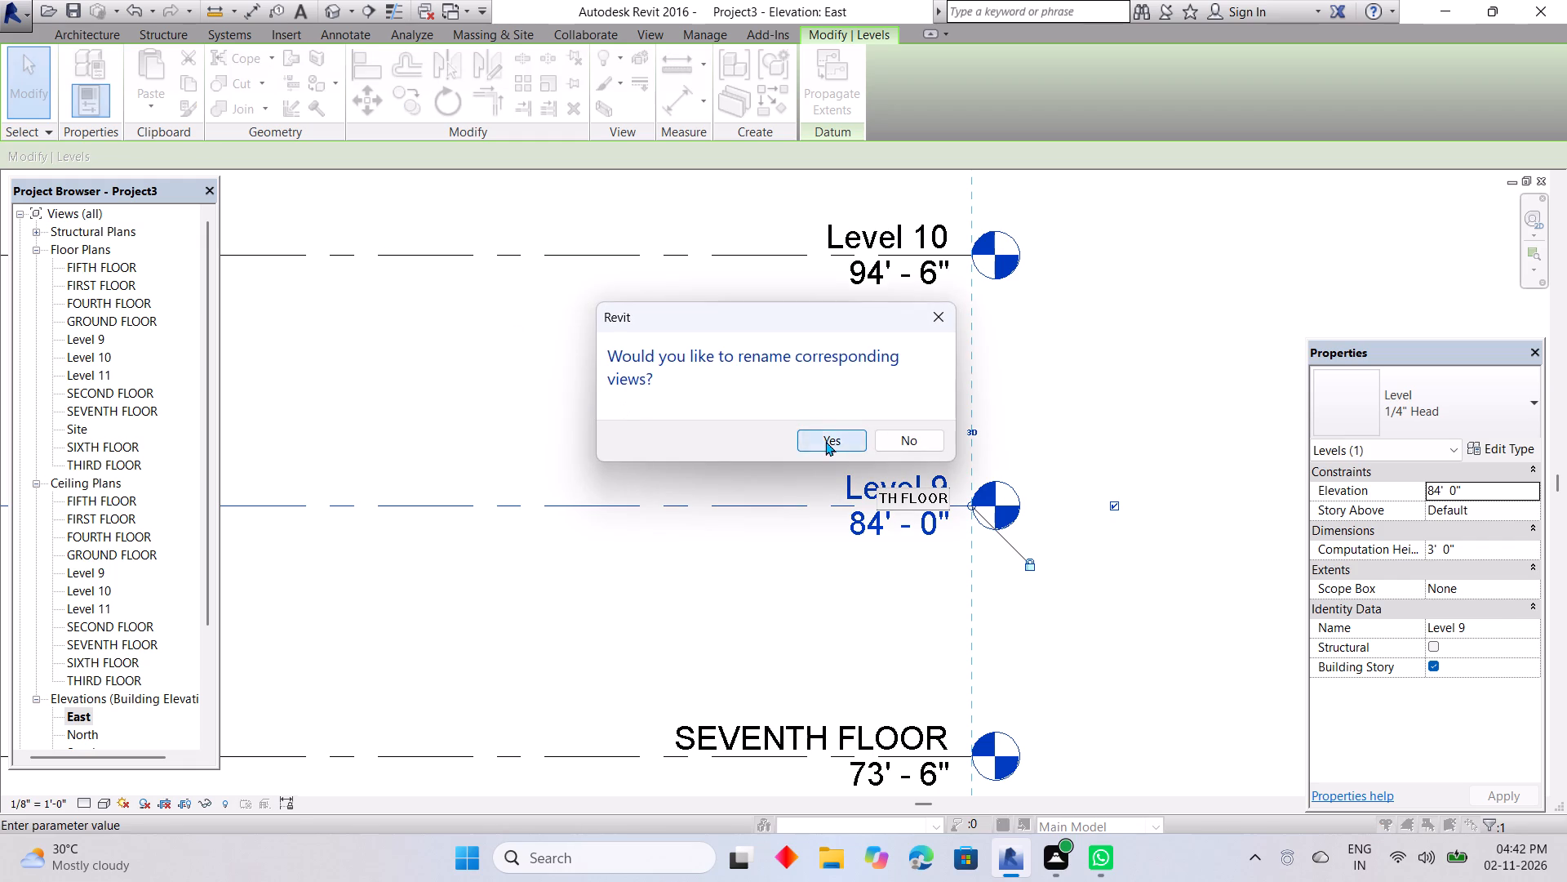
# Rename Level 10 as NINTH FLOOR and have its corresponding views renamed too.
pyautogui.moveTo(885, 388); pyautogui.dragTo(899, 580, button='middle')
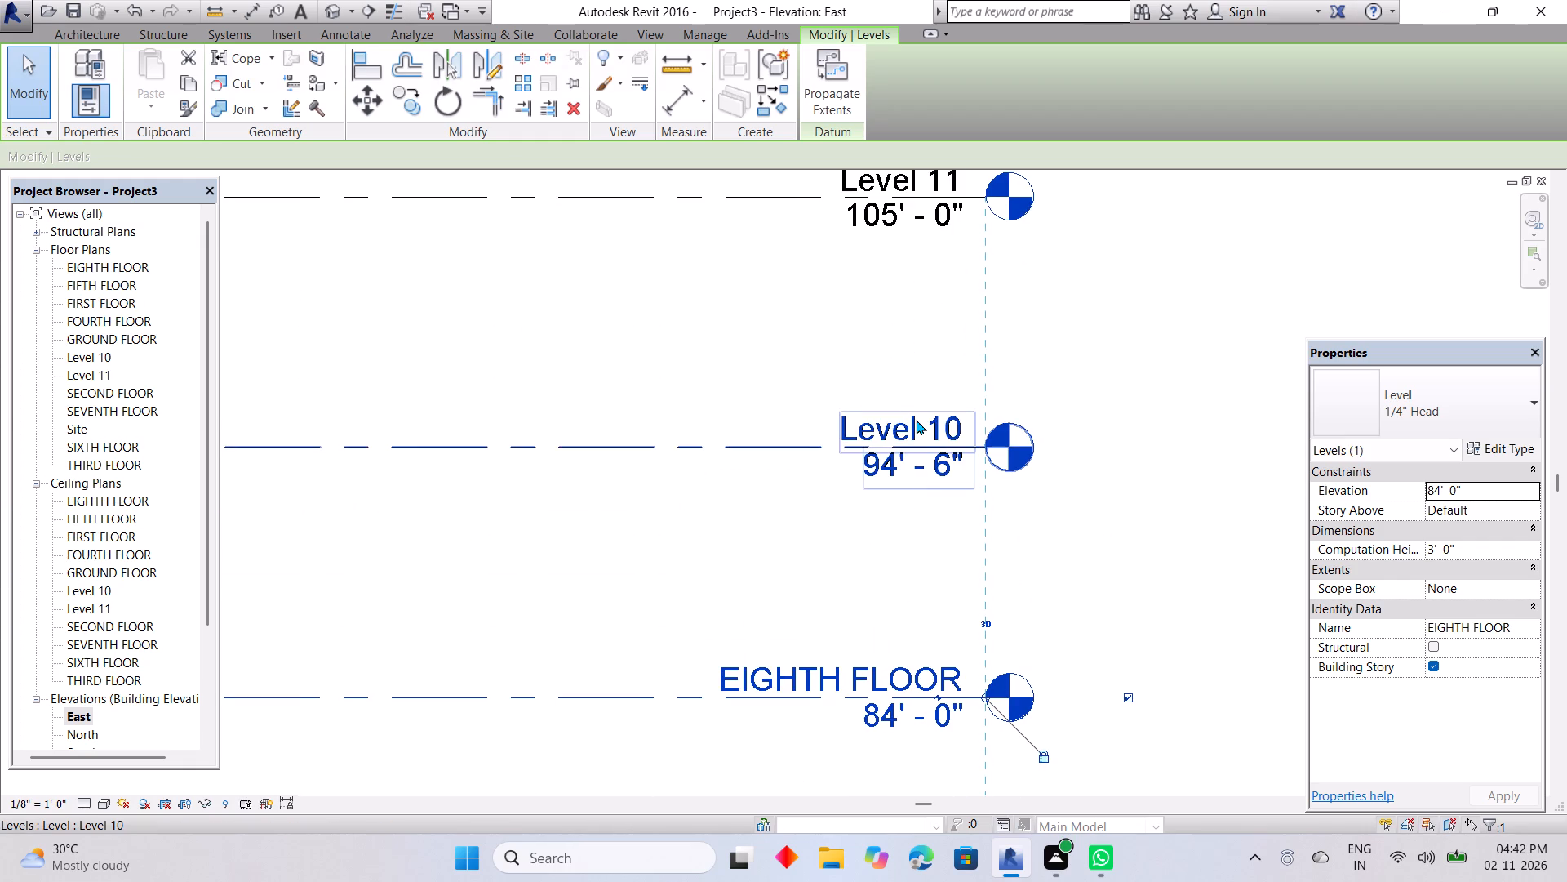
pyautogui.doubleClick(916, 420)
pyautogui.press('BackSpace')
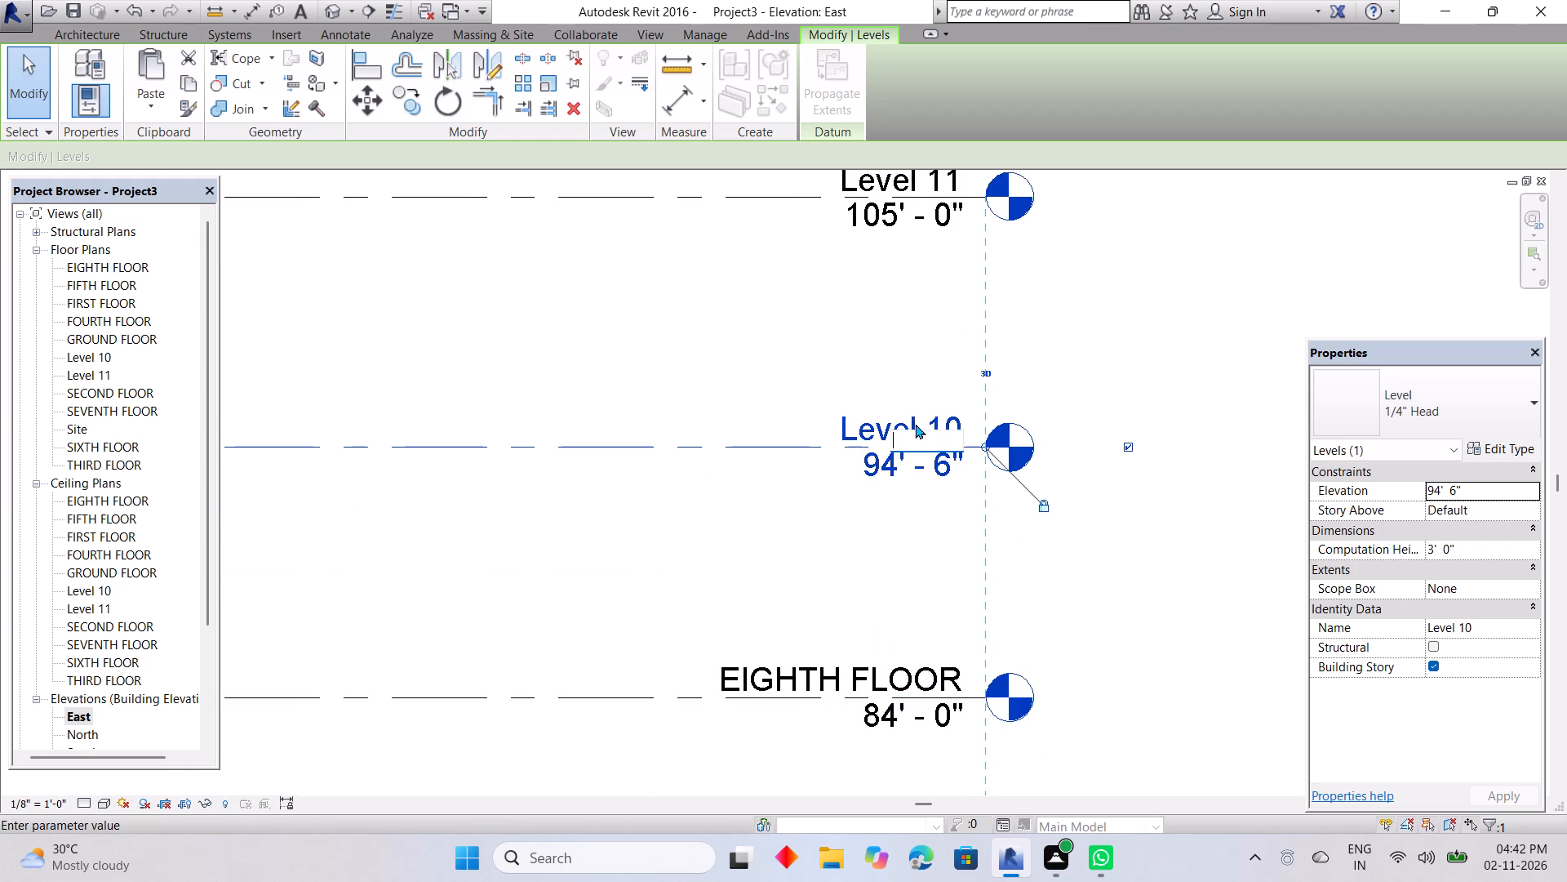
pyautogui.write('NI')
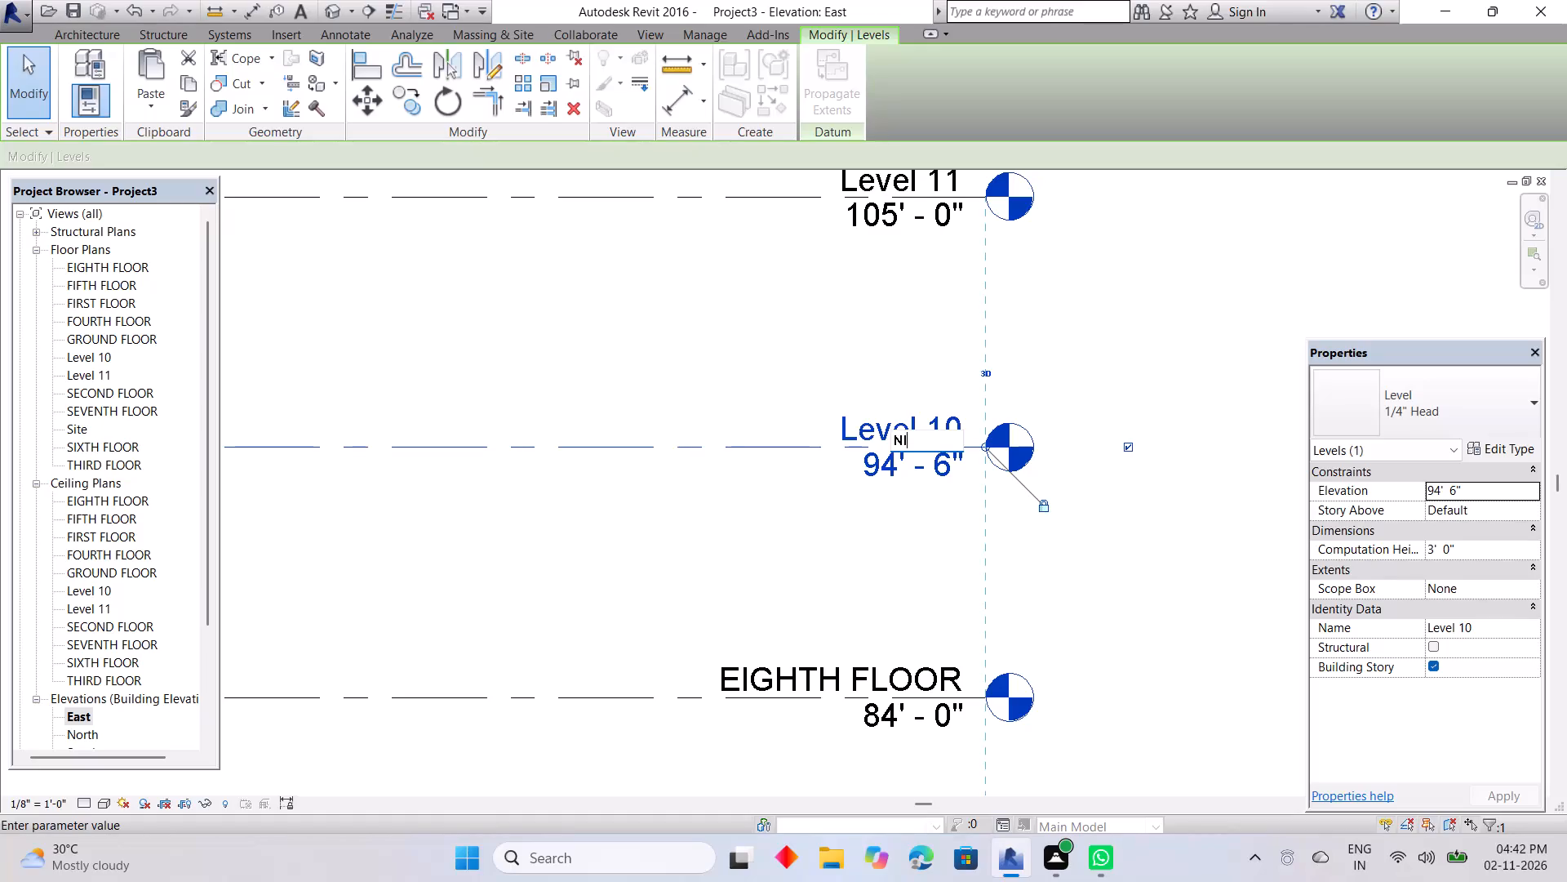
pyautogui.press('n')
pyautogui.write('TH FLOOR')
pyautogui.press('Return')
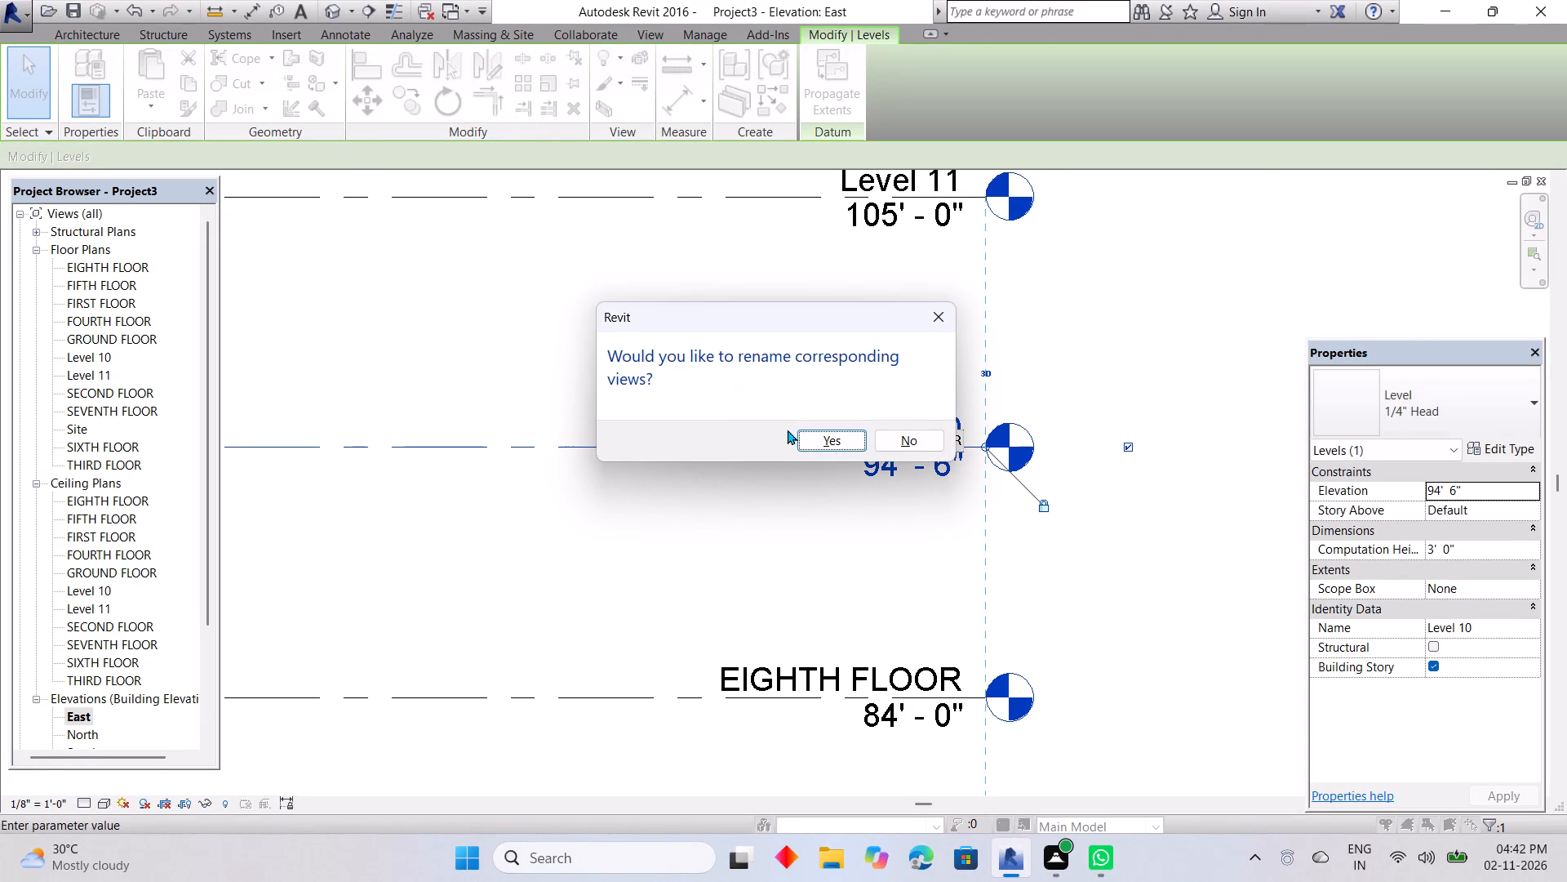
pyautogui.click(837, 440)
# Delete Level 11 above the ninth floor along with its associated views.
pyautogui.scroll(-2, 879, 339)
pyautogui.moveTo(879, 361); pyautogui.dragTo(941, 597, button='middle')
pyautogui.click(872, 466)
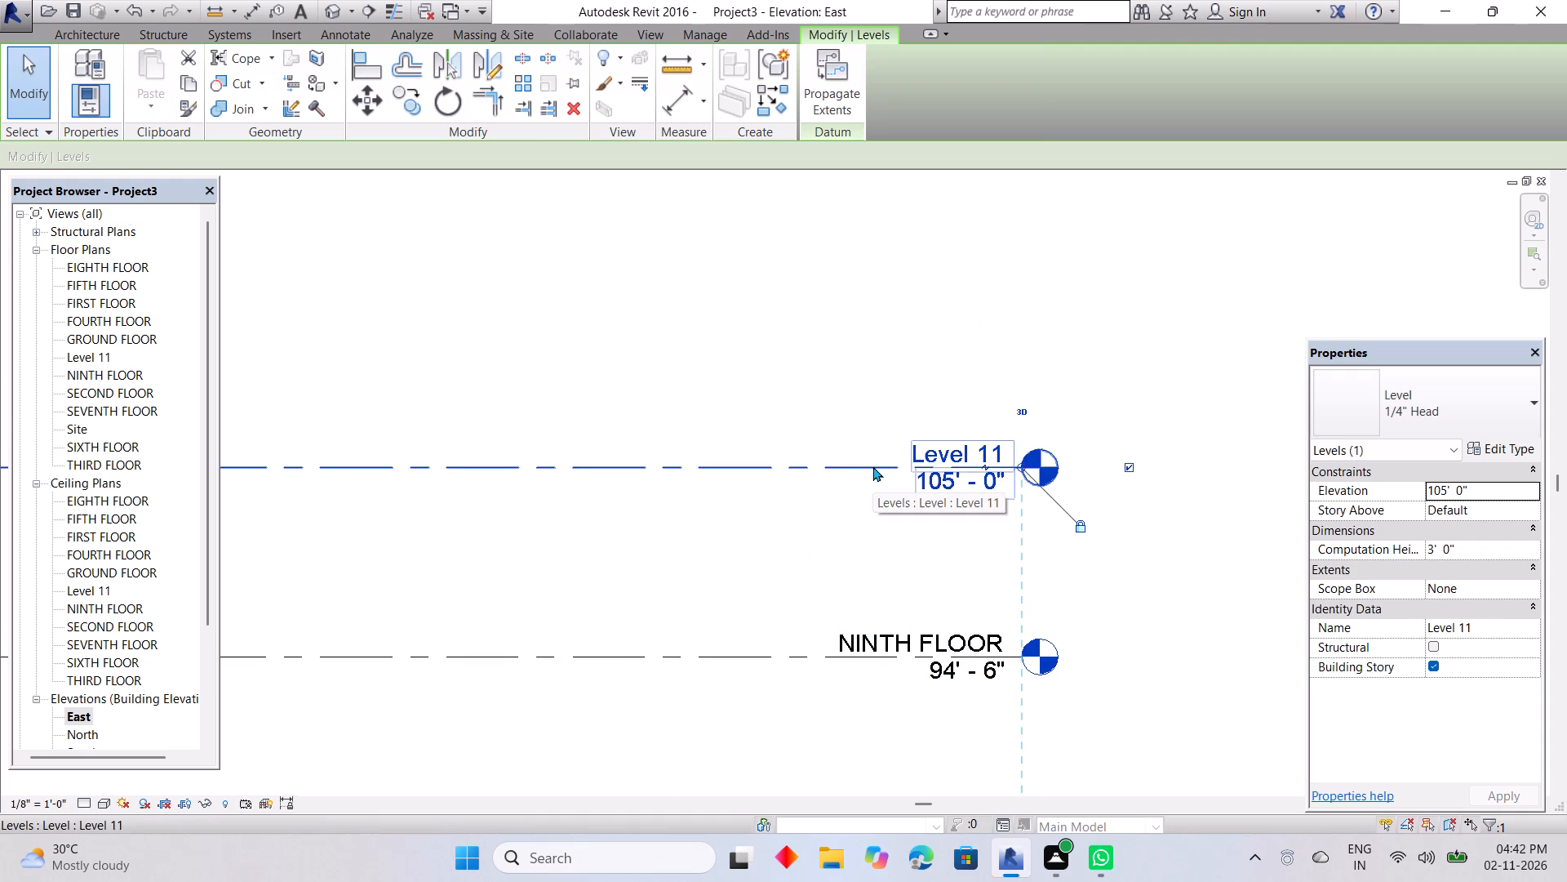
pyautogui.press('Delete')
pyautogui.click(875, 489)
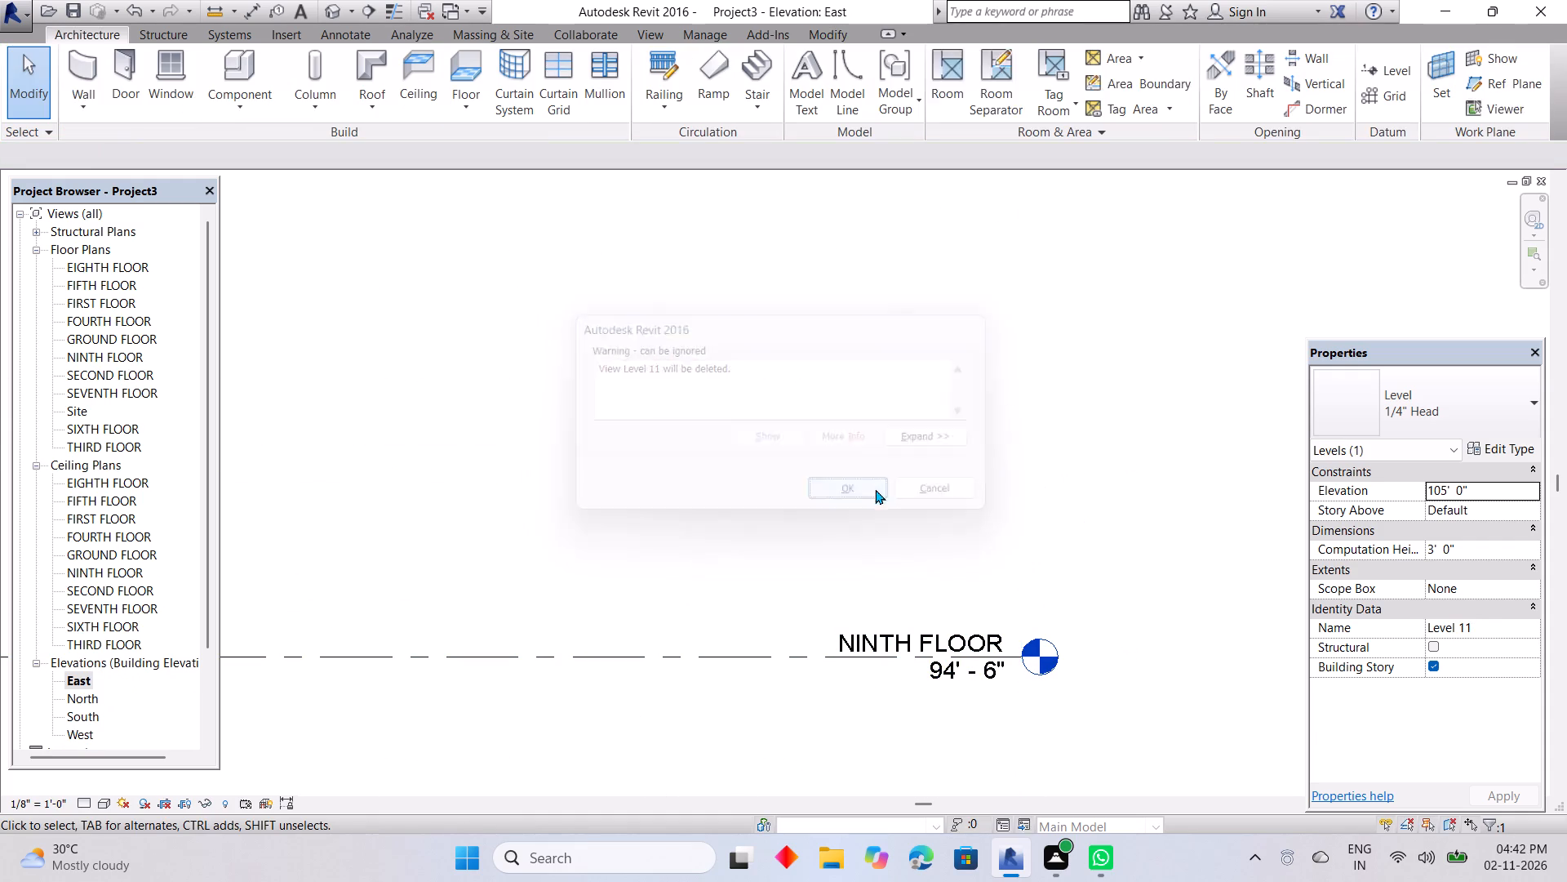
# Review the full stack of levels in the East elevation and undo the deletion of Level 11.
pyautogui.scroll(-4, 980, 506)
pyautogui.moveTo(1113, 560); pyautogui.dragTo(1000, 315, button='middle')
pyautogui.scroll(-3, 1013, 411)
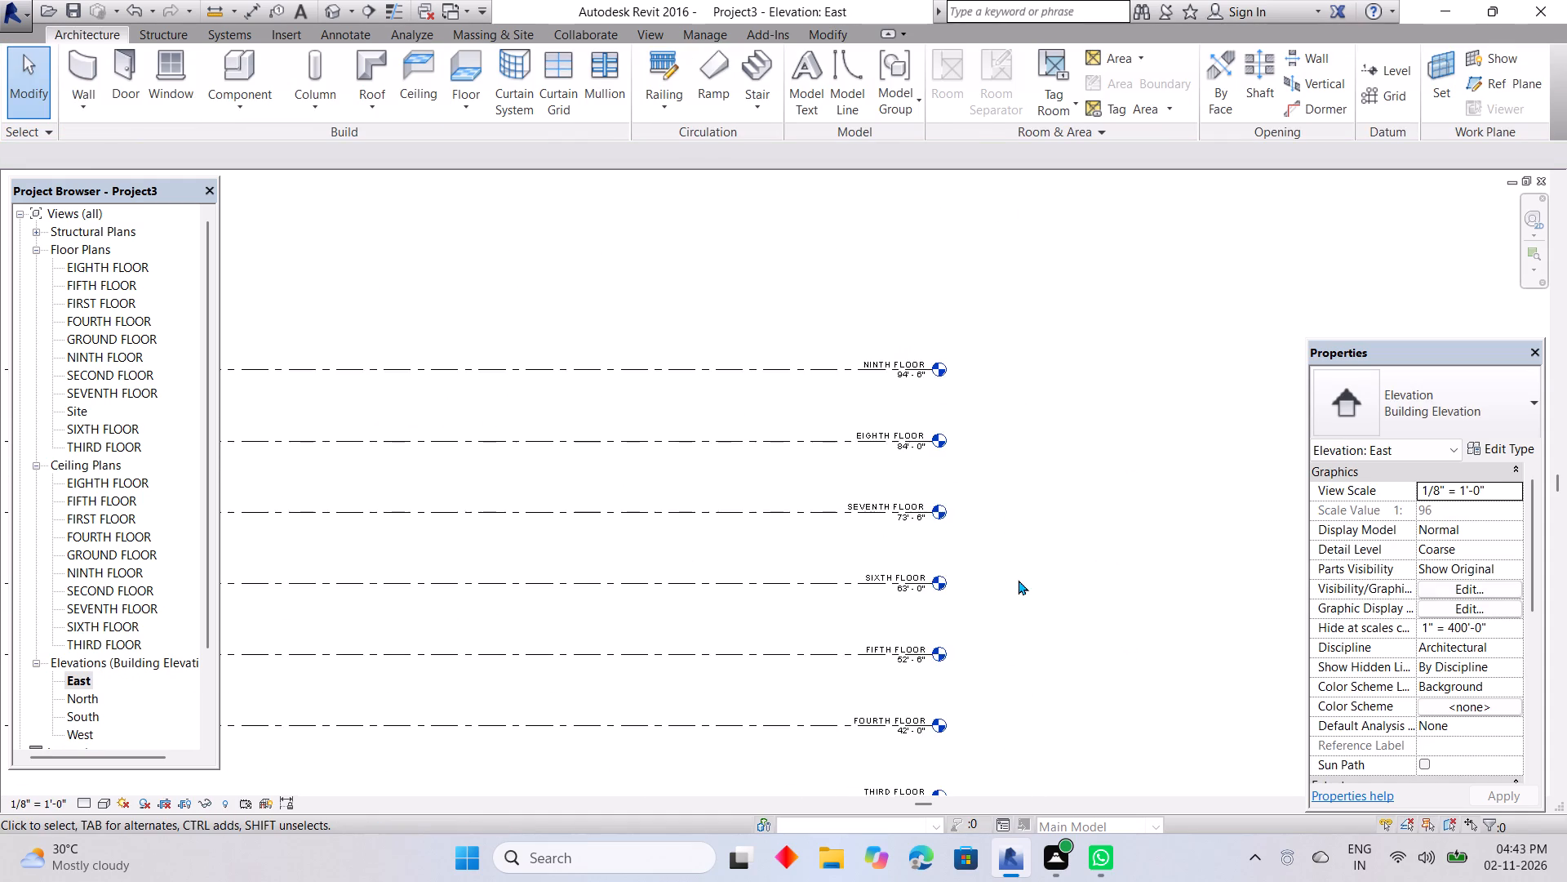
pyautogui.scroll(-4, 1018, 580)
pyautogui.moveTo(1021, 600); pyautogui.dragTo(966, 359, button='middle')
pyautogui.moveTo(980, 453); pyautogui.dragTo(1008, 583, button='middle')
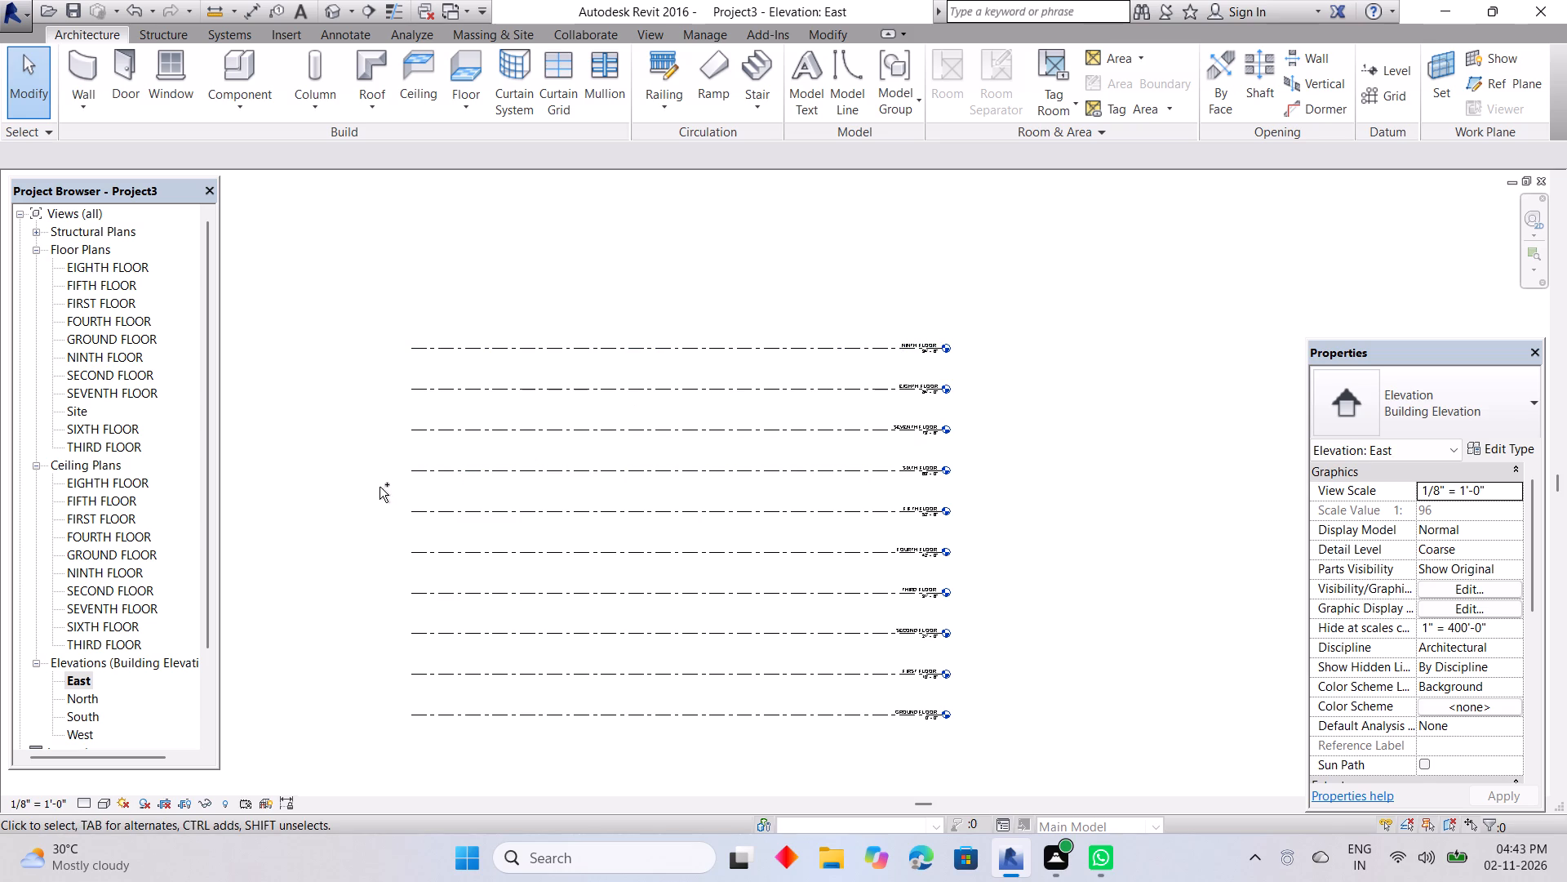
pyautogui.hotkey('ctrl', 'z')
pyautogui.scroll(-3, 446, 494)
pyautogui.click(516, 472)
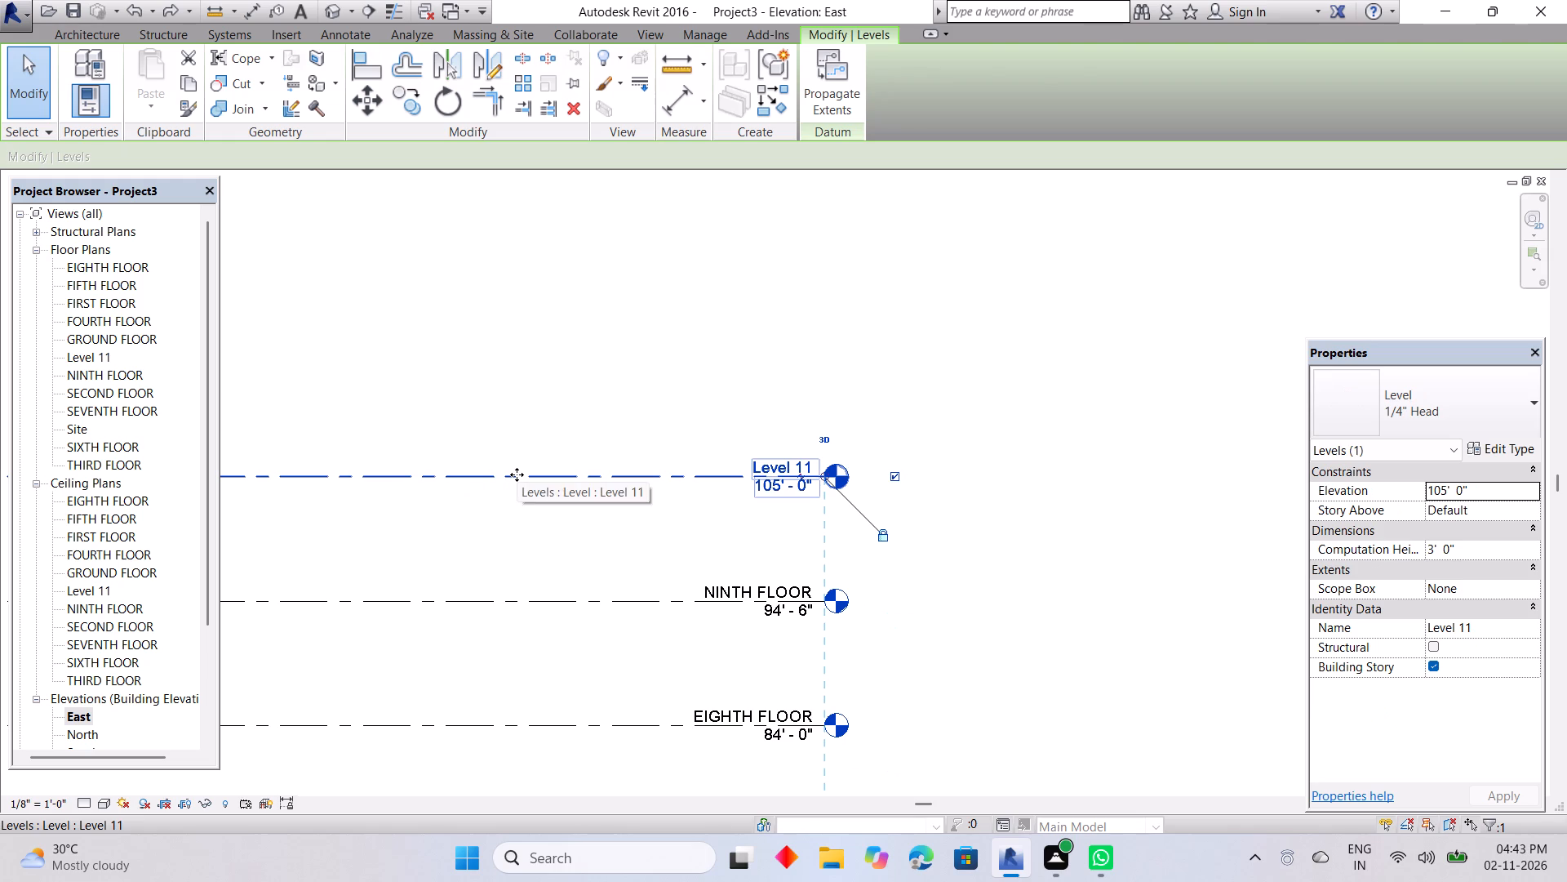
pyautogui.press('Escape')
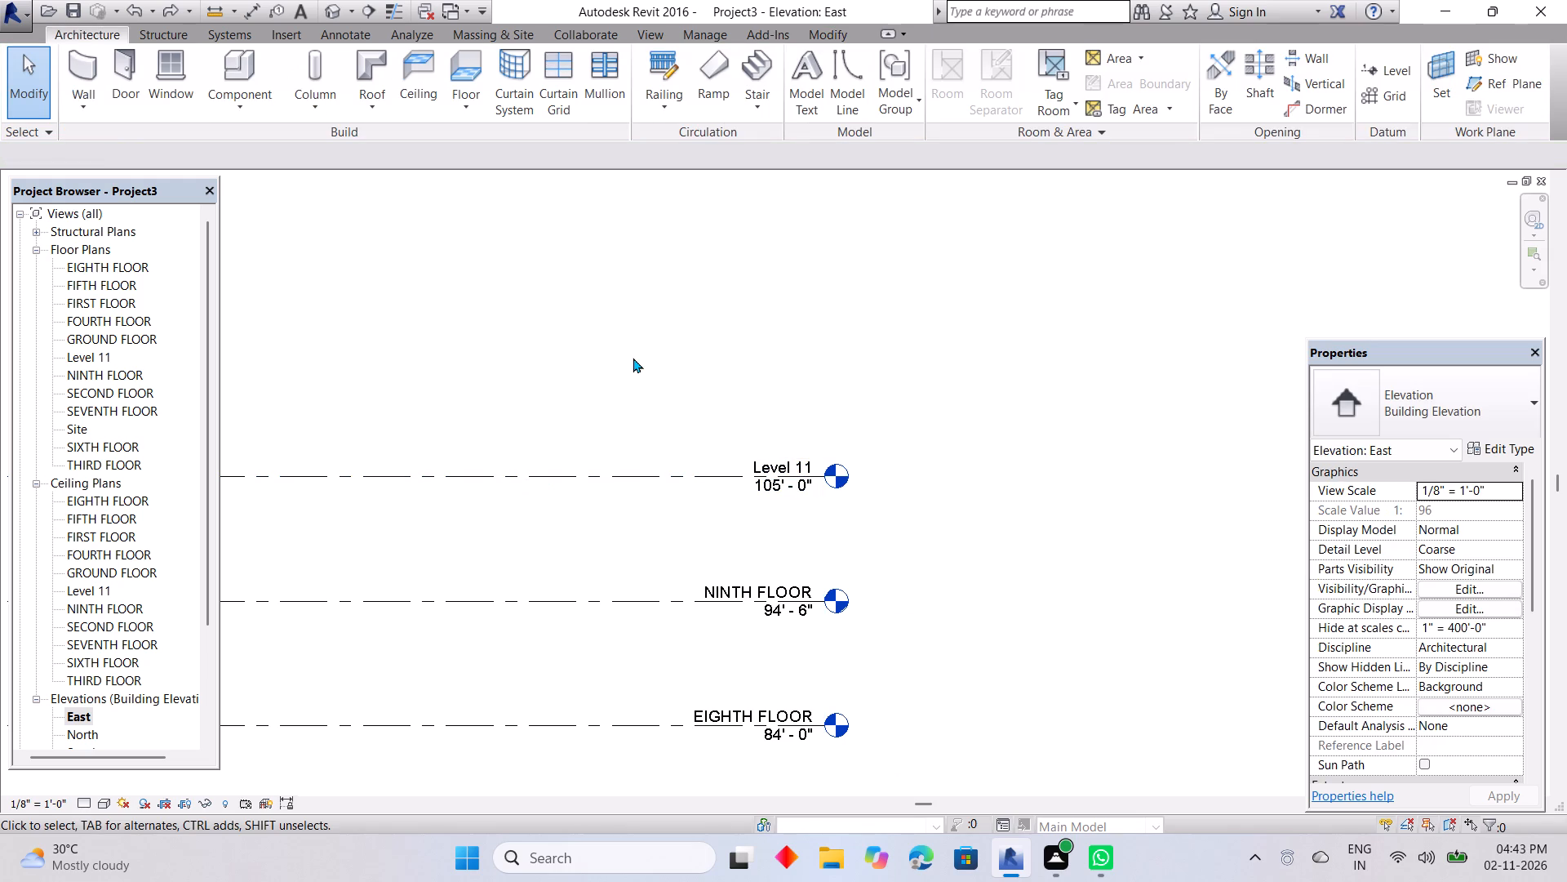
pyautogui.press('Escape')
# Open the GROUND FLOOR floor plan with all four elevation markers in view.
pyautogui.scroll(-3, 619, 375)
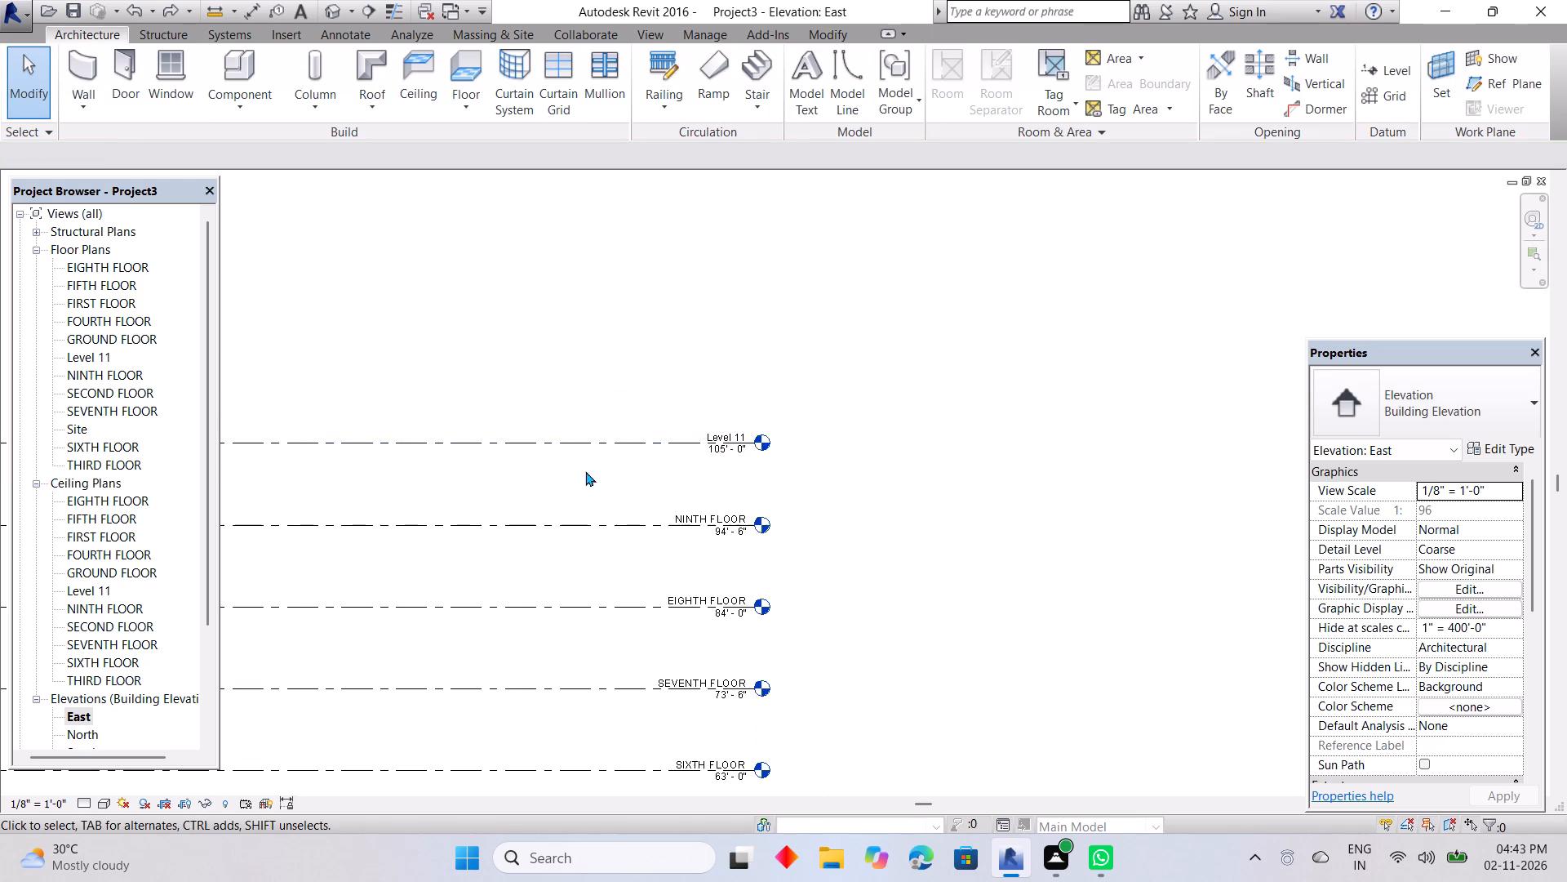
pyautogui.moveTo(575, 486); pyautogui.dragTo(791, 448, button='middle')
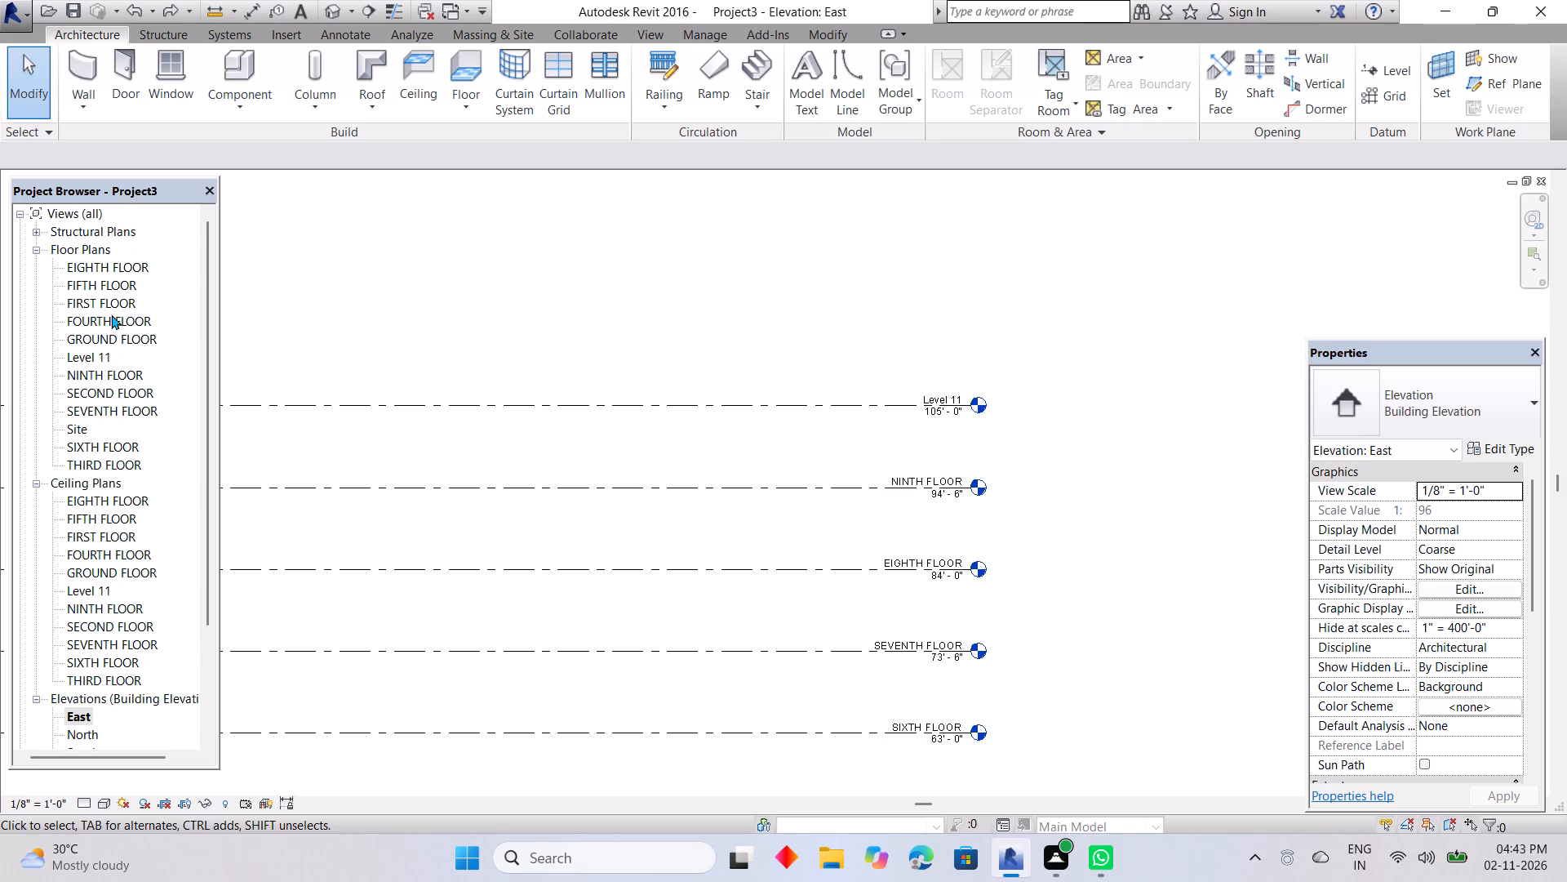
pyautogui.scroll(-2, 111, 314)
pyautogui.scroll(9, 75, 345)
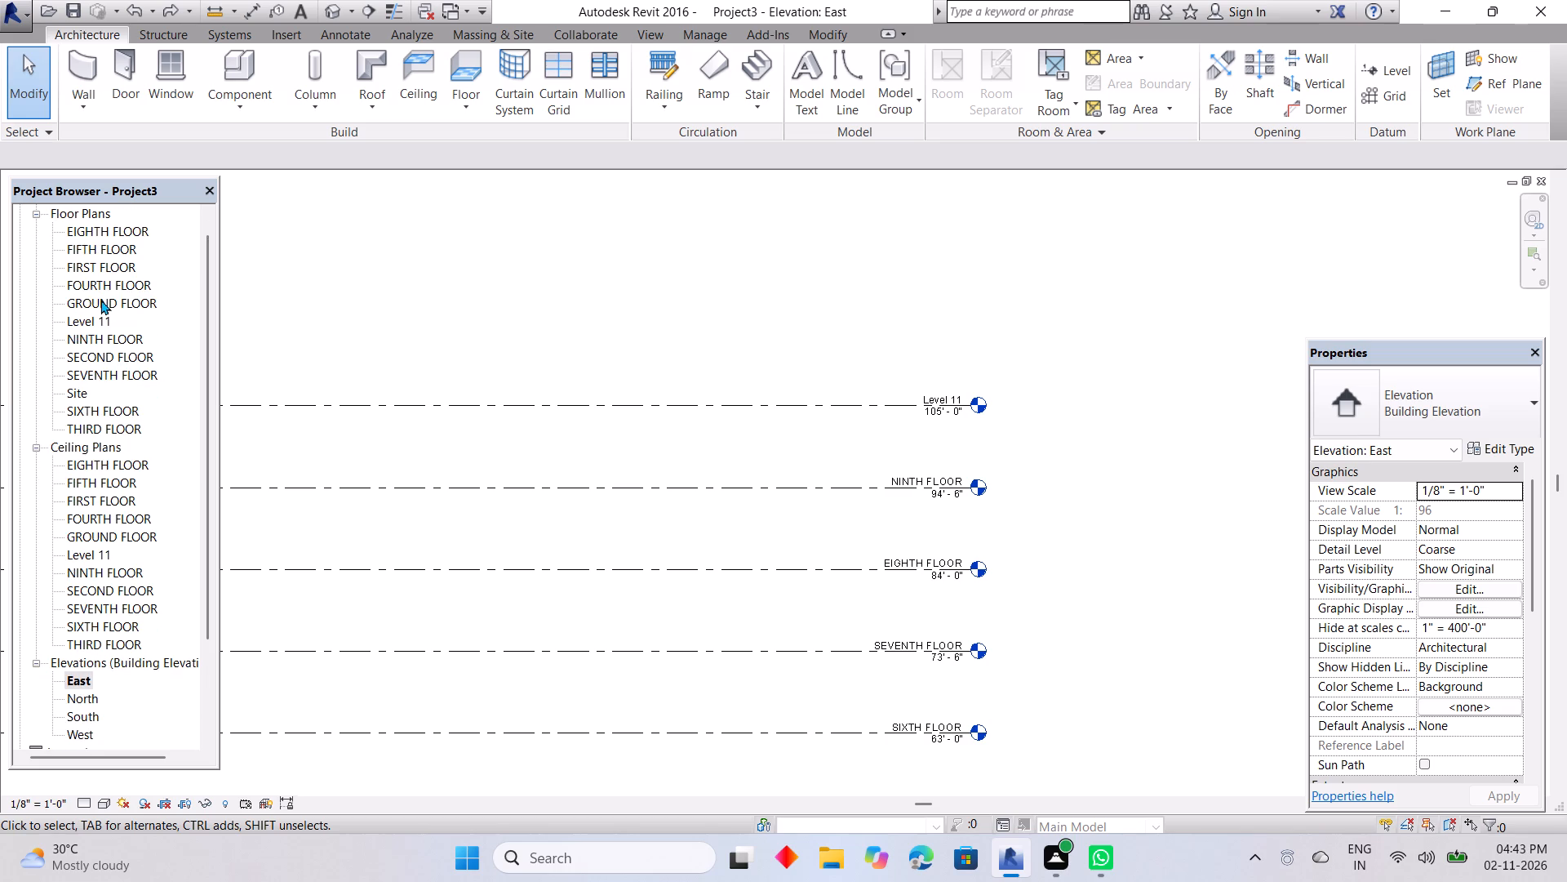
pyautogui.doubleClick(104, 336)
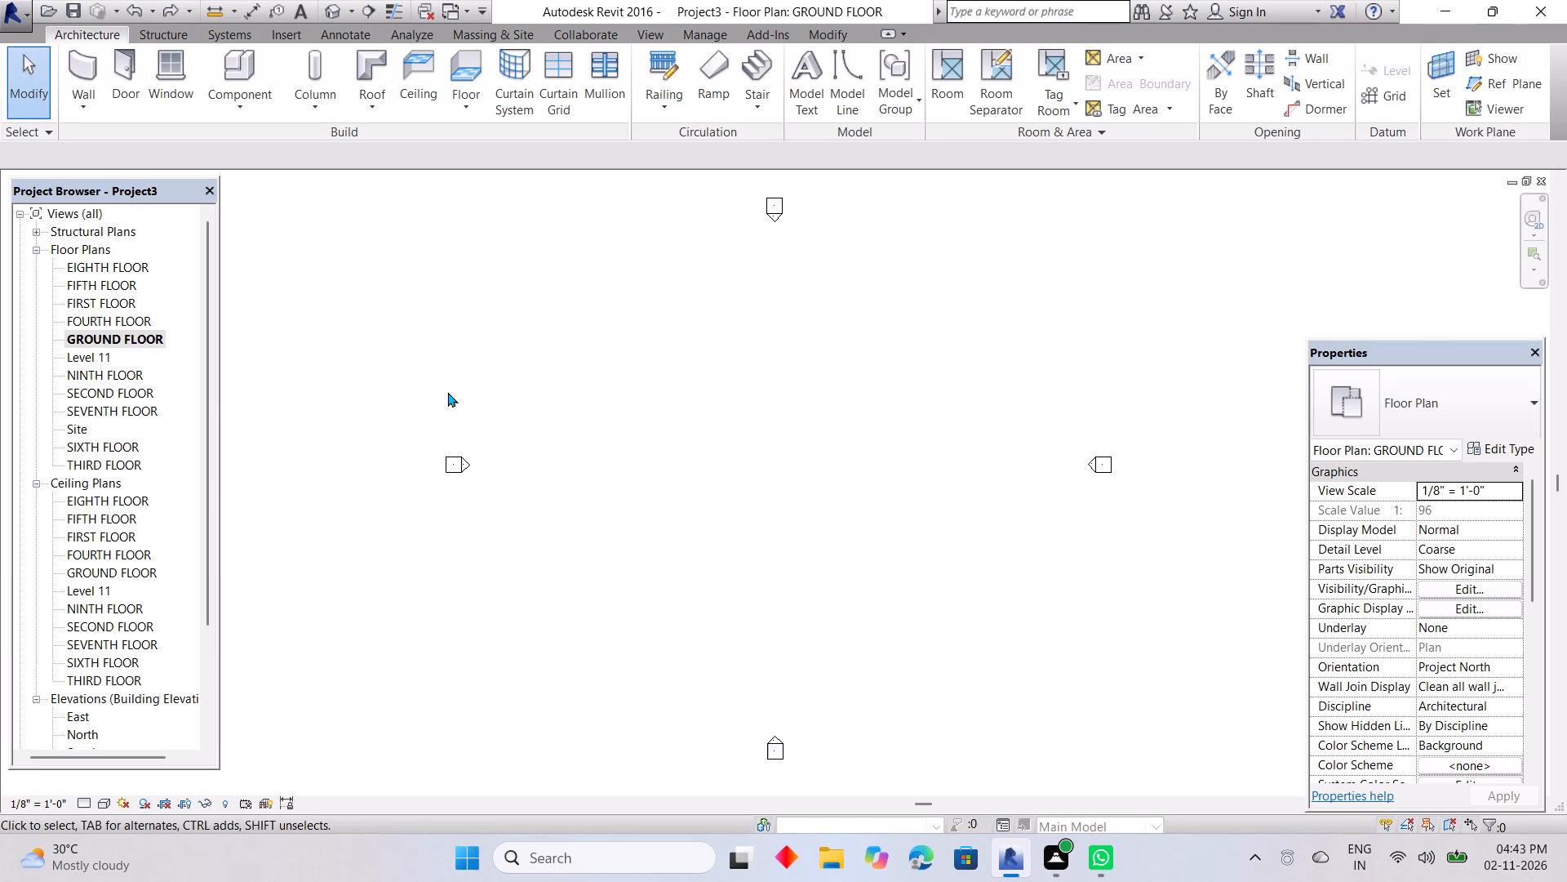
pyautogui.scroll(-1, 447, 392)
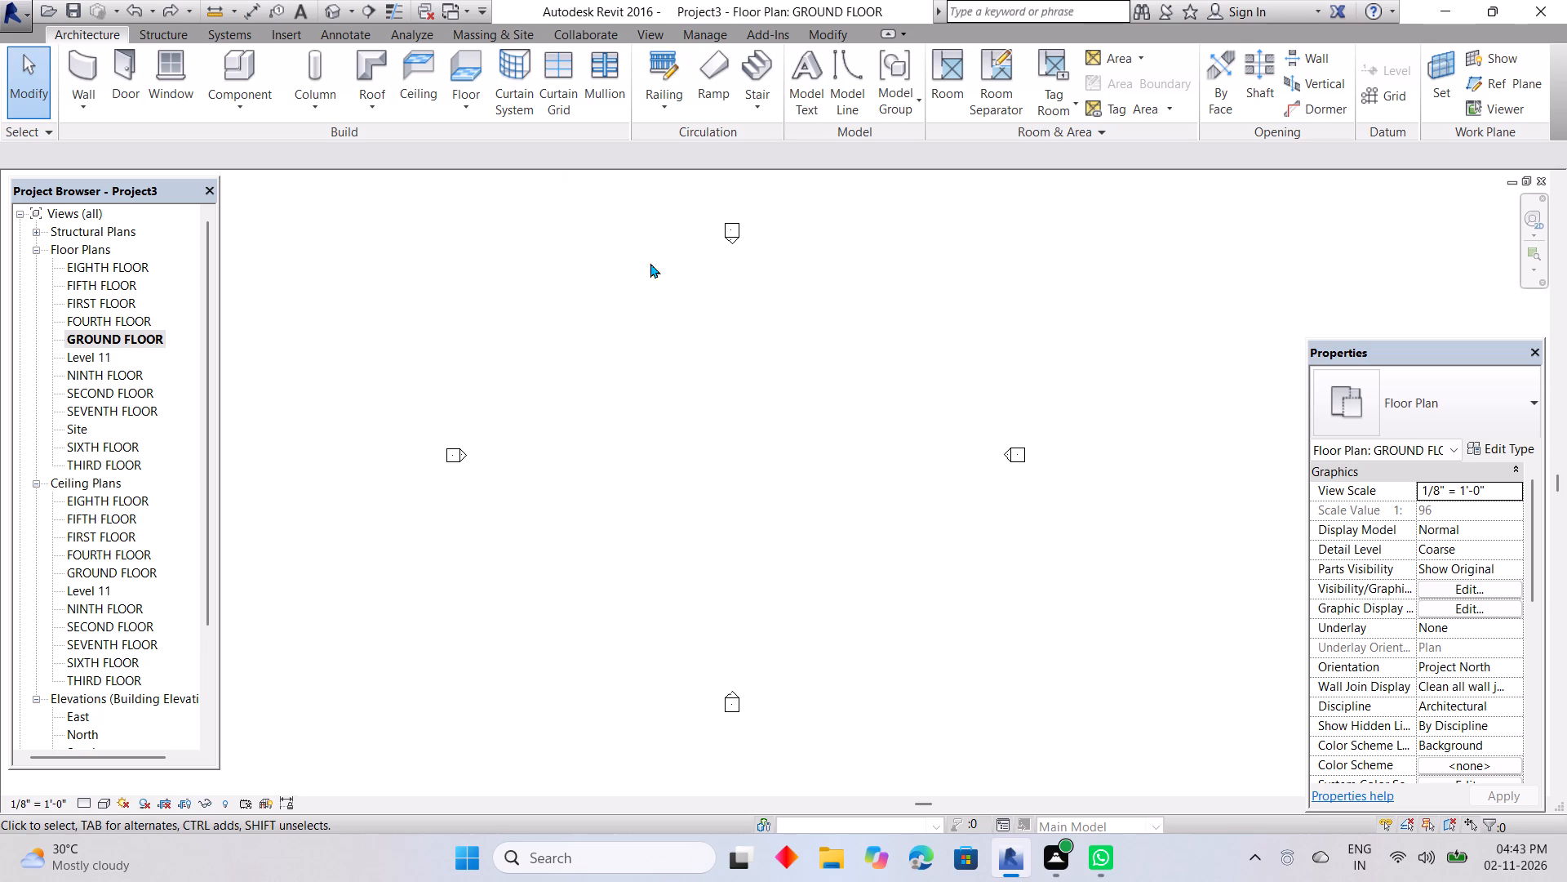
pyautogui.moveTo(624, 413); pyautogui.dragTo(617, 445, button='middle')
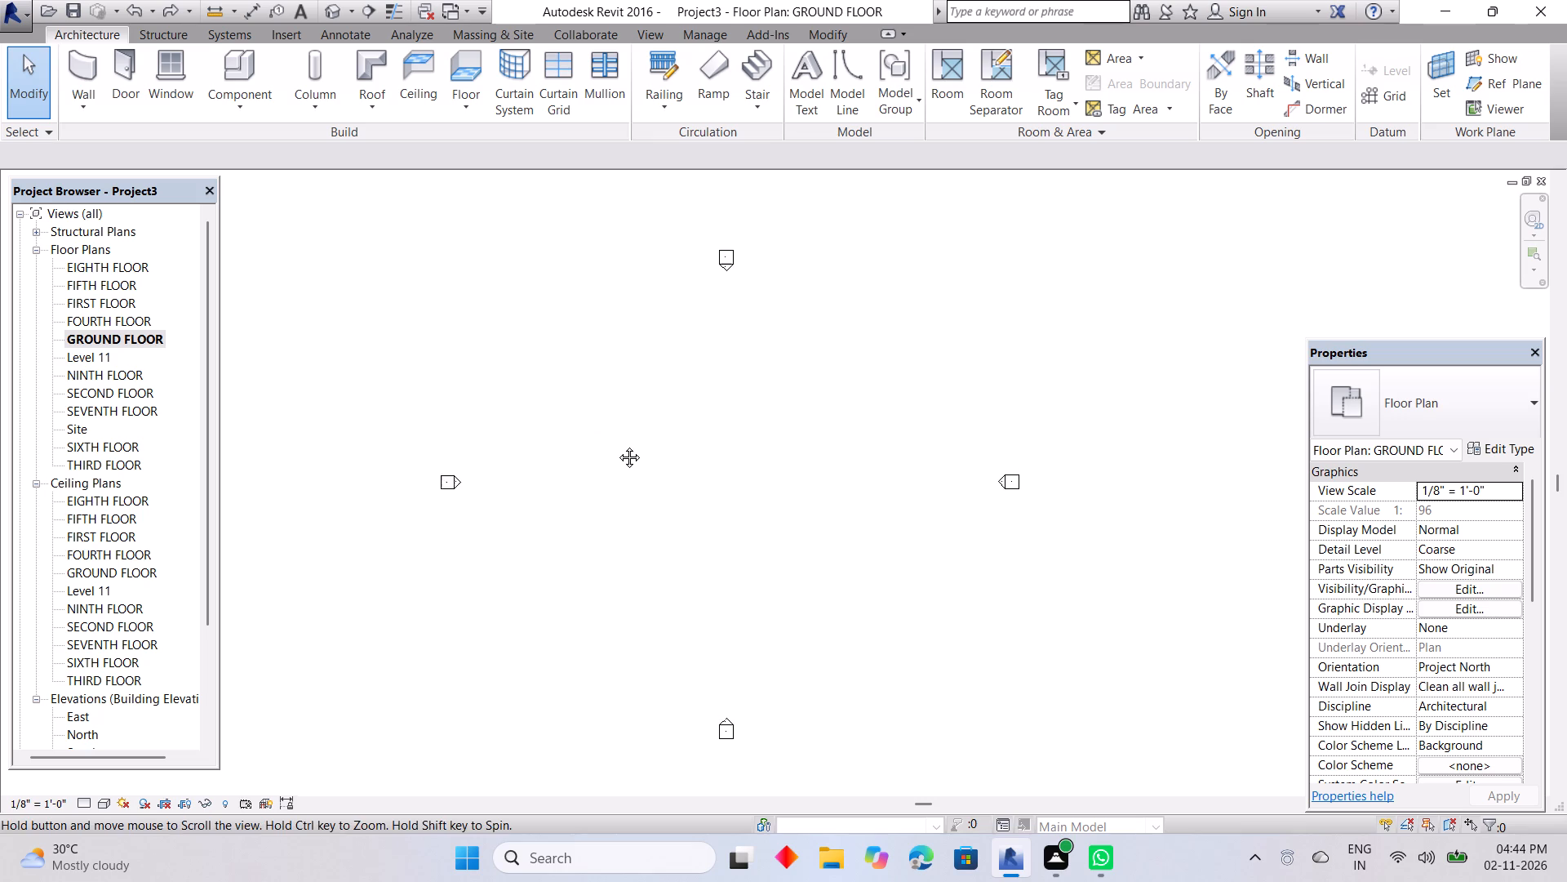
pyautogui.moveTo(617, 445); pyautogui.dragTo(615, 461, button='middle')
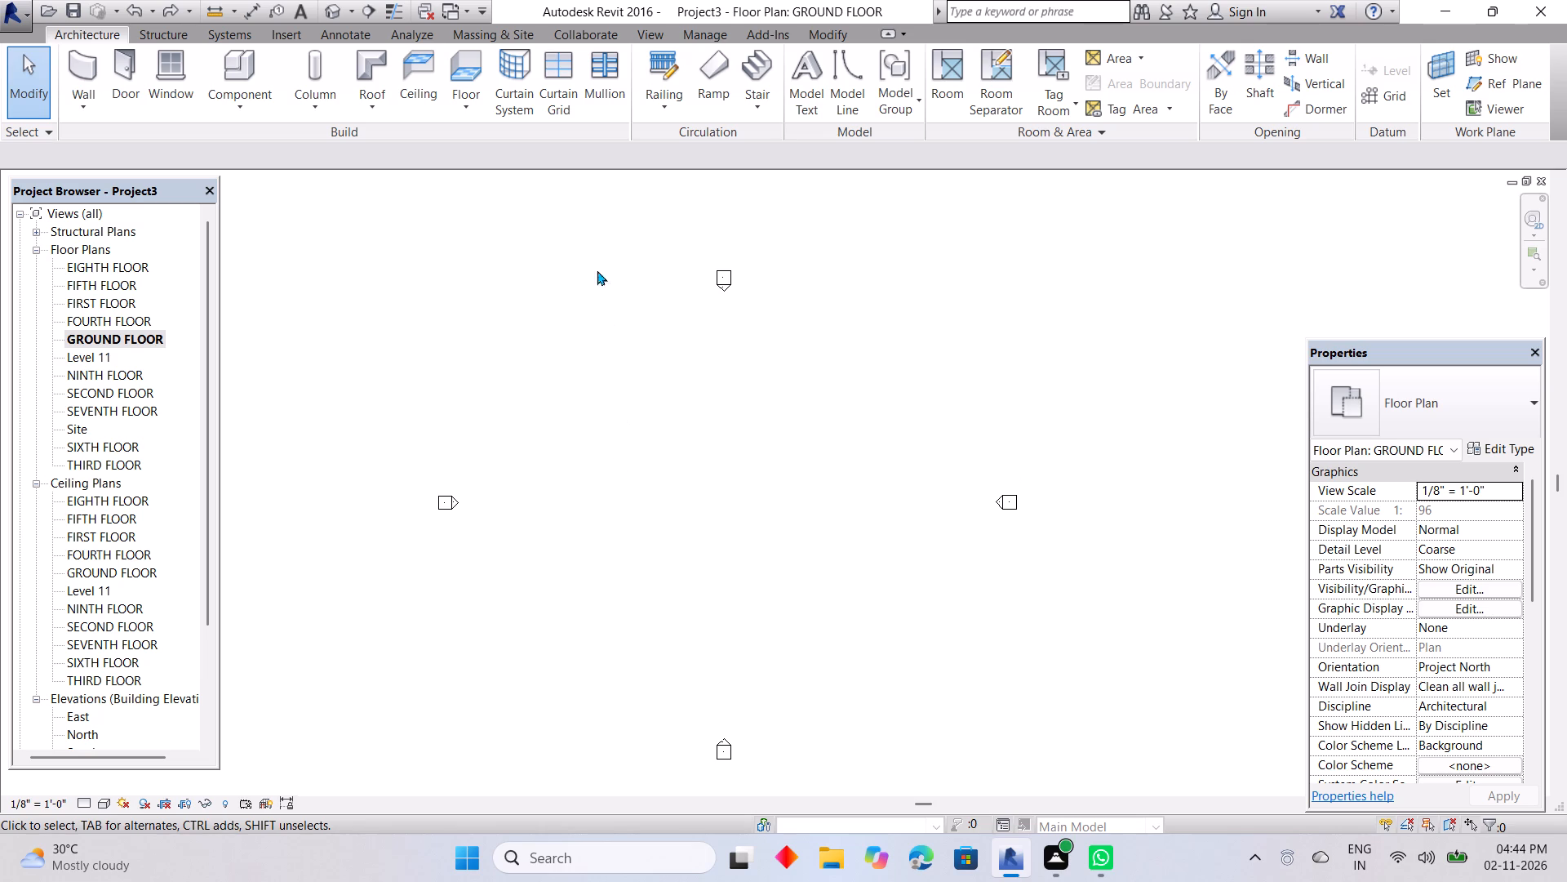
# Draw a rectangle of Generic - 8" walls about 68' by 100' between the elevation markers, with an unconnected height of 10' 6".
pyautogui.click(78, 69)
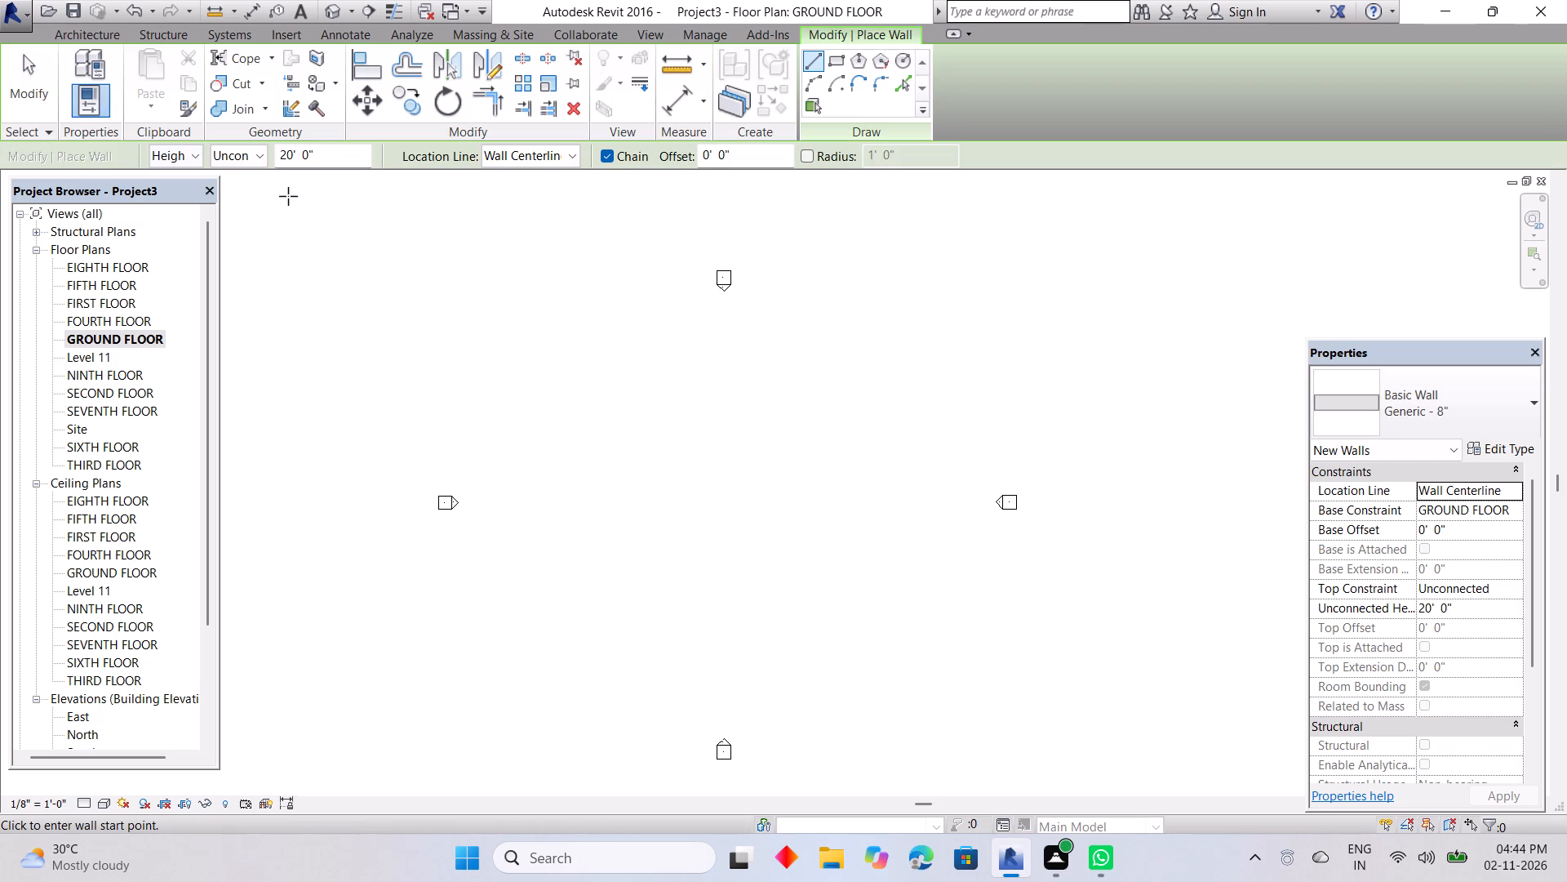
pyautogui.moveTo(331, 156); pyautogui.dragTo(233, 163)
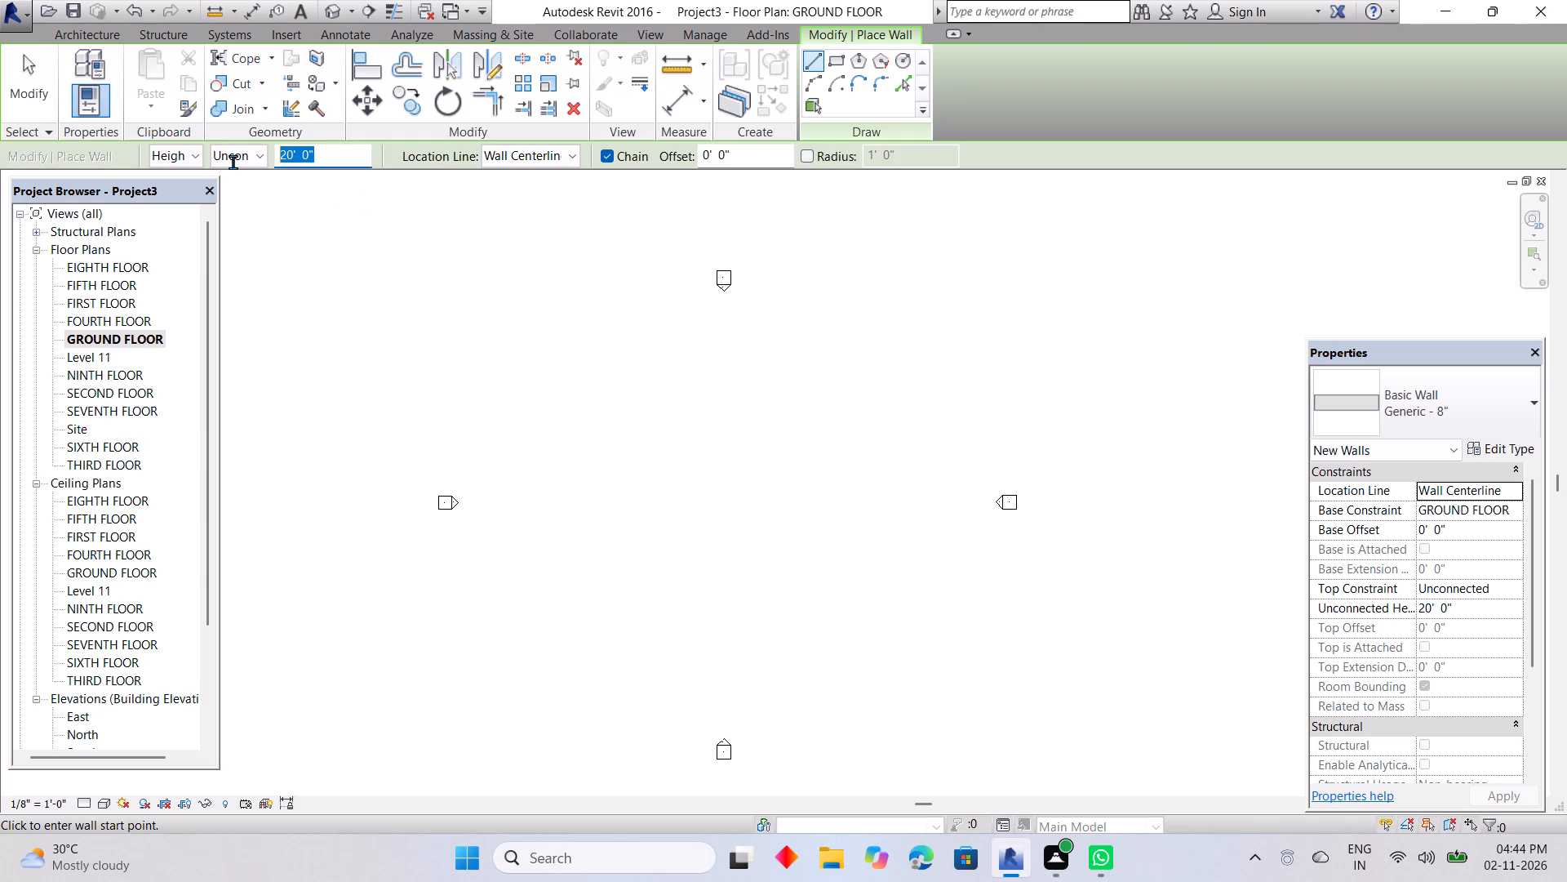
pyautogui.moveTo(233, 163); pyautogui.dragTo(233, 163)
pyautogui.press('BackSpace')
pyautogui.write('10')
pyautogui.press("'")
pyautogui.press('6')
pyautogui.press('Return')
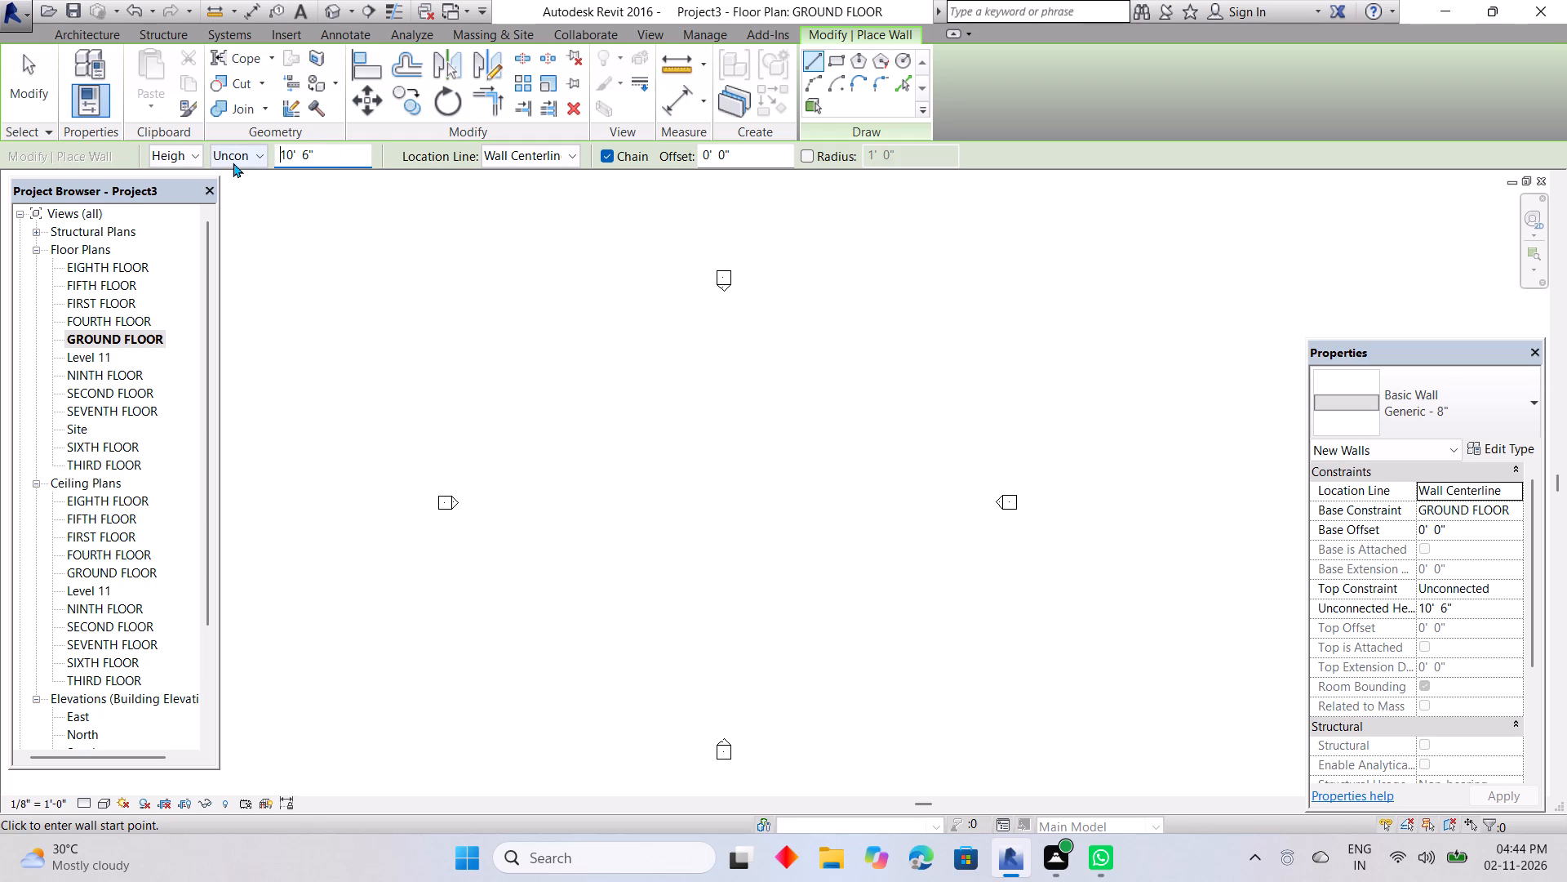
pyautogui.click(843, 62)
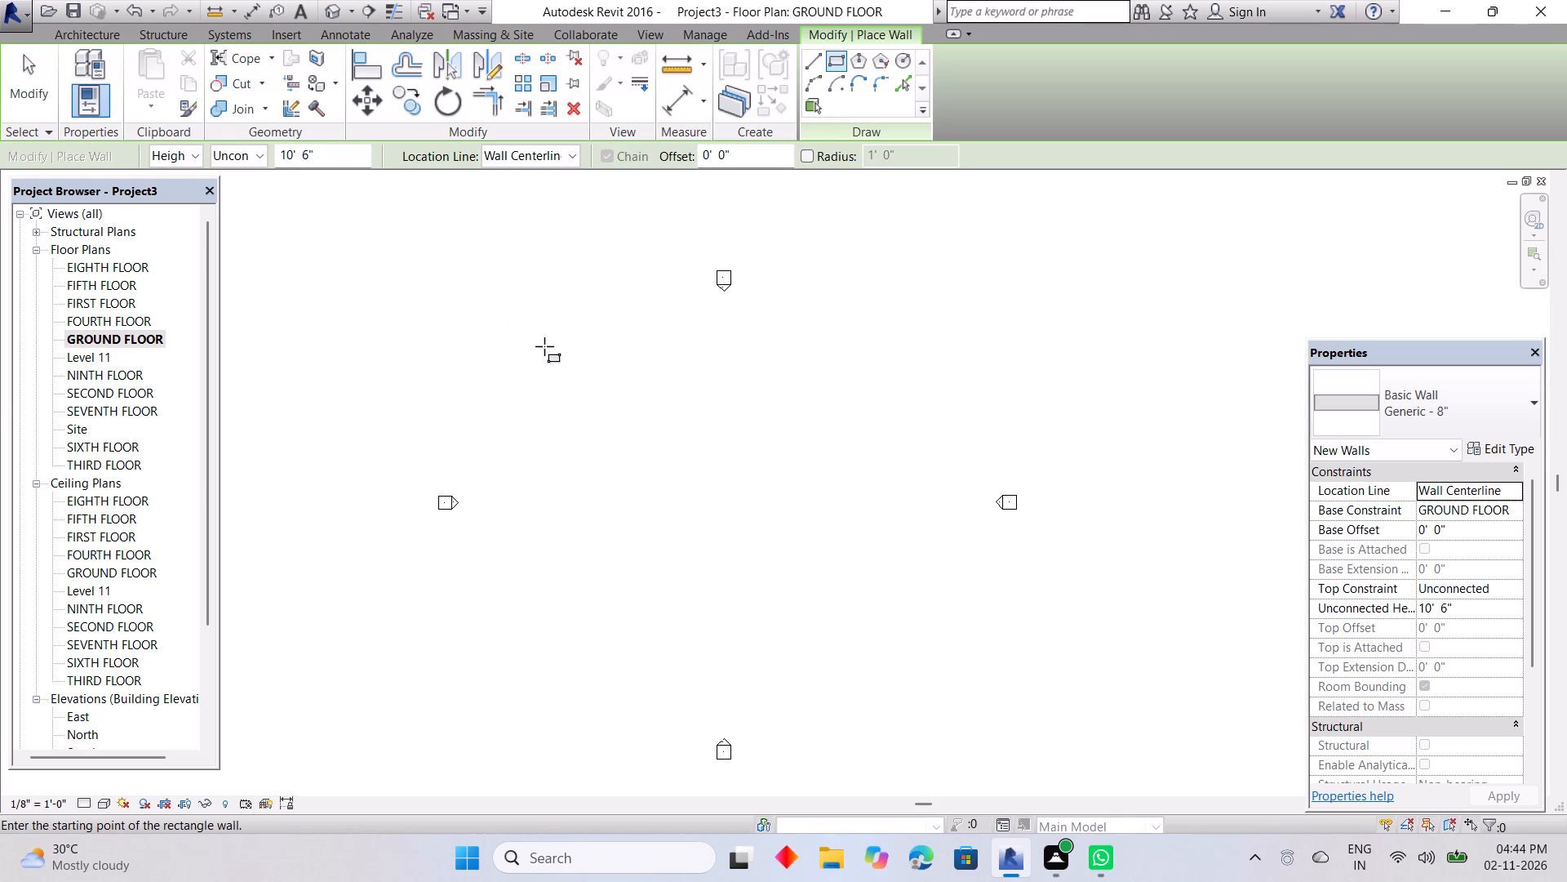
pyautogui.click(538, 356)
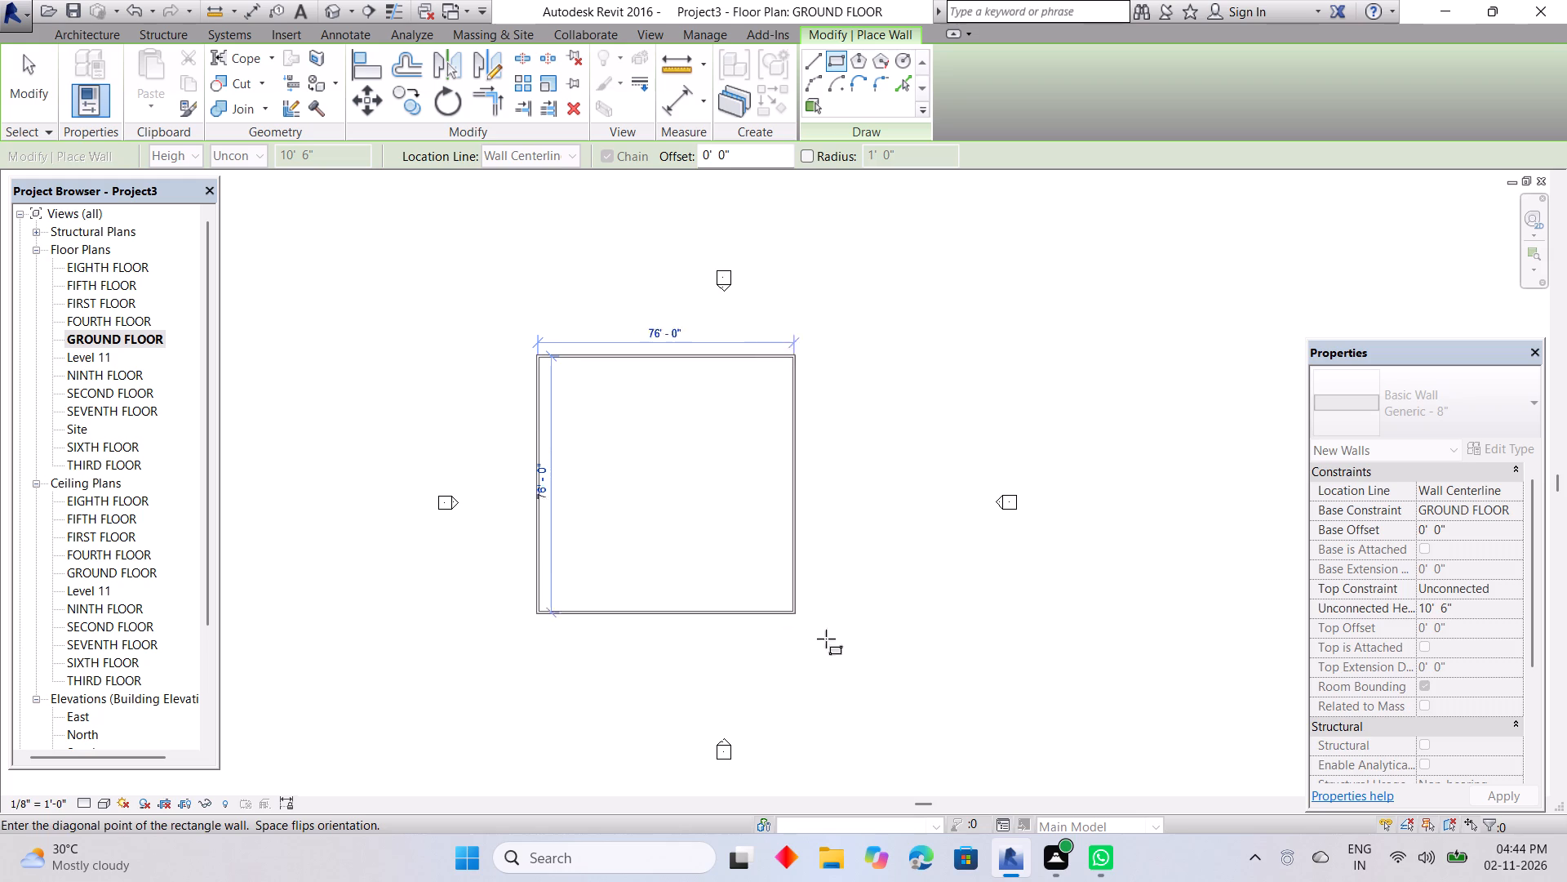
pyautogui.click(770, 693)
pyautogui.press('Escape')
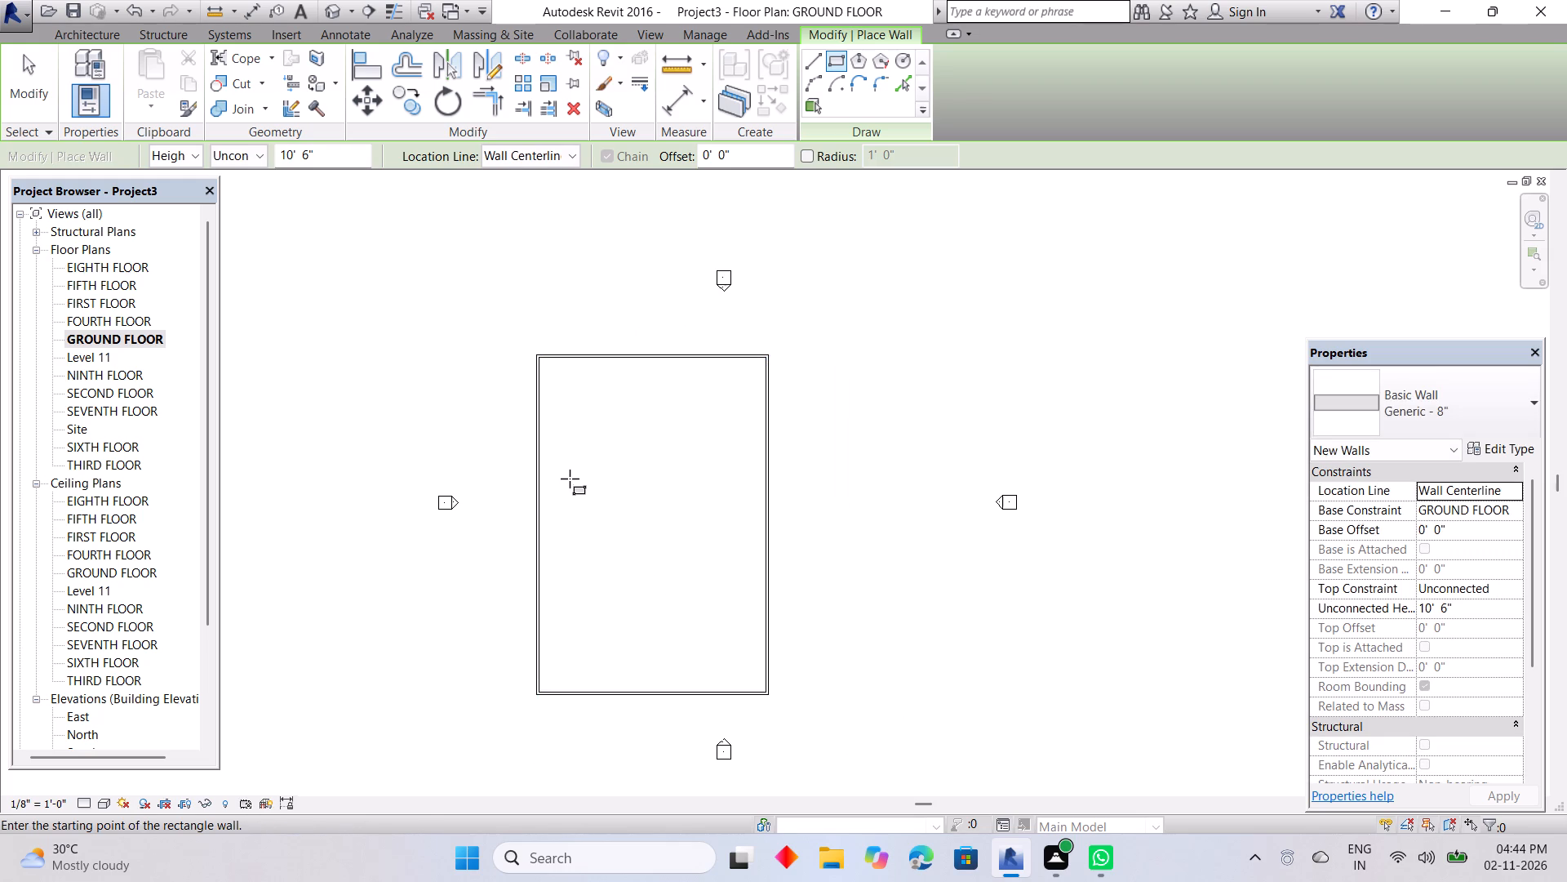
pyautogui.moveTo(570, 476); pyautogui.dragTo(785, 545, button='middle')
pyautogui.moveTo(785, 543); pyautogui.dragTo(613, 538, button='middle')
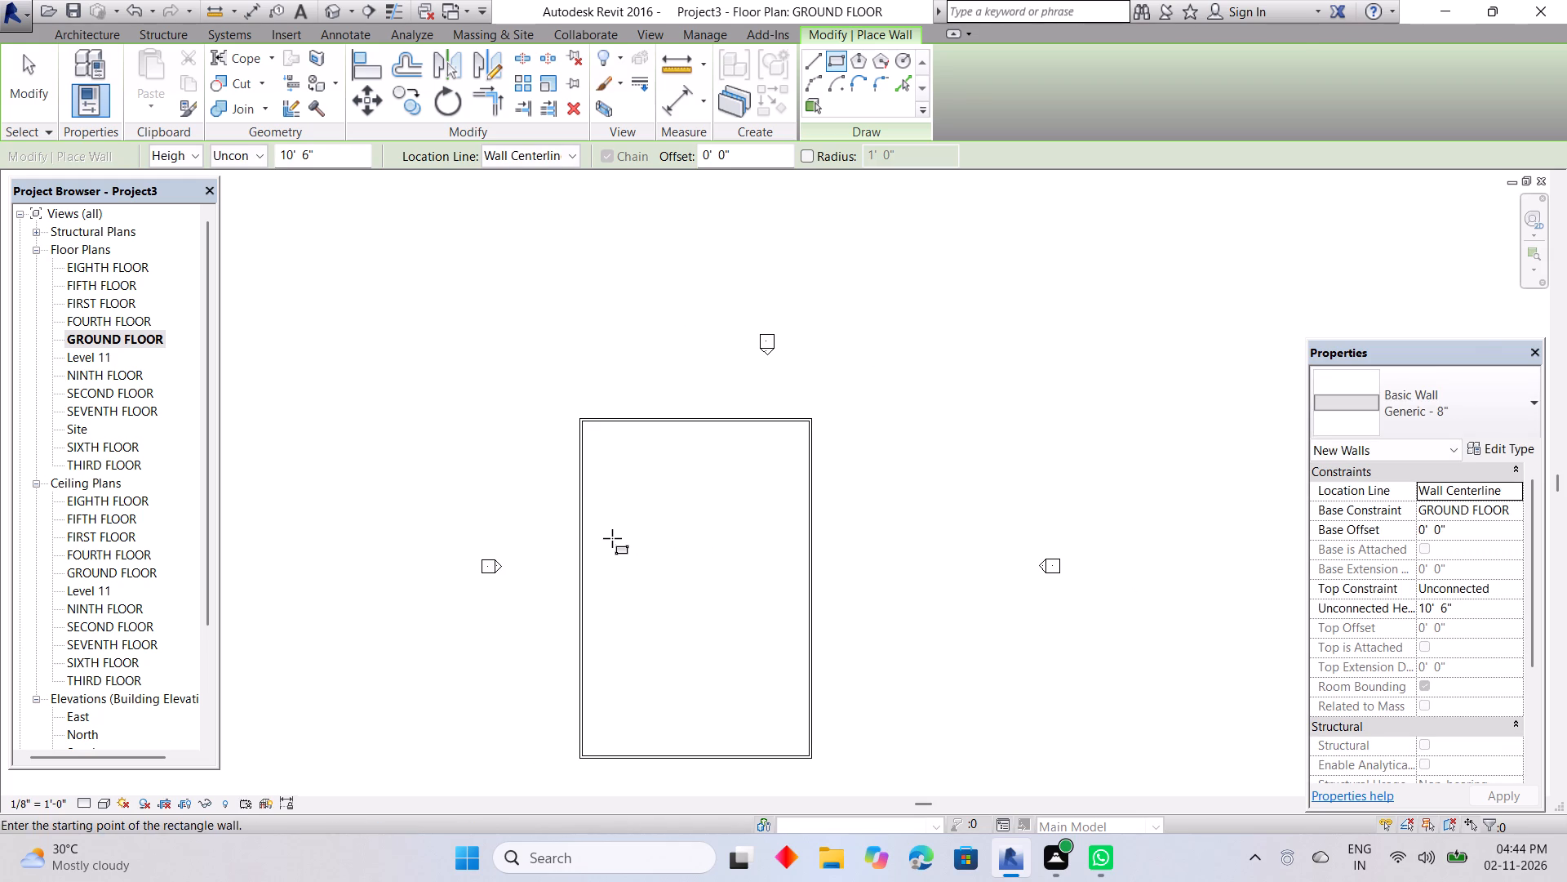
pyautogui.press('Escape')
# Select all four walls and nudge them east until the rectangle sits roughly centred between the elevation markers.
pyautogui.moveTo(531, 381); pyautogui.dragTo(956, 780)
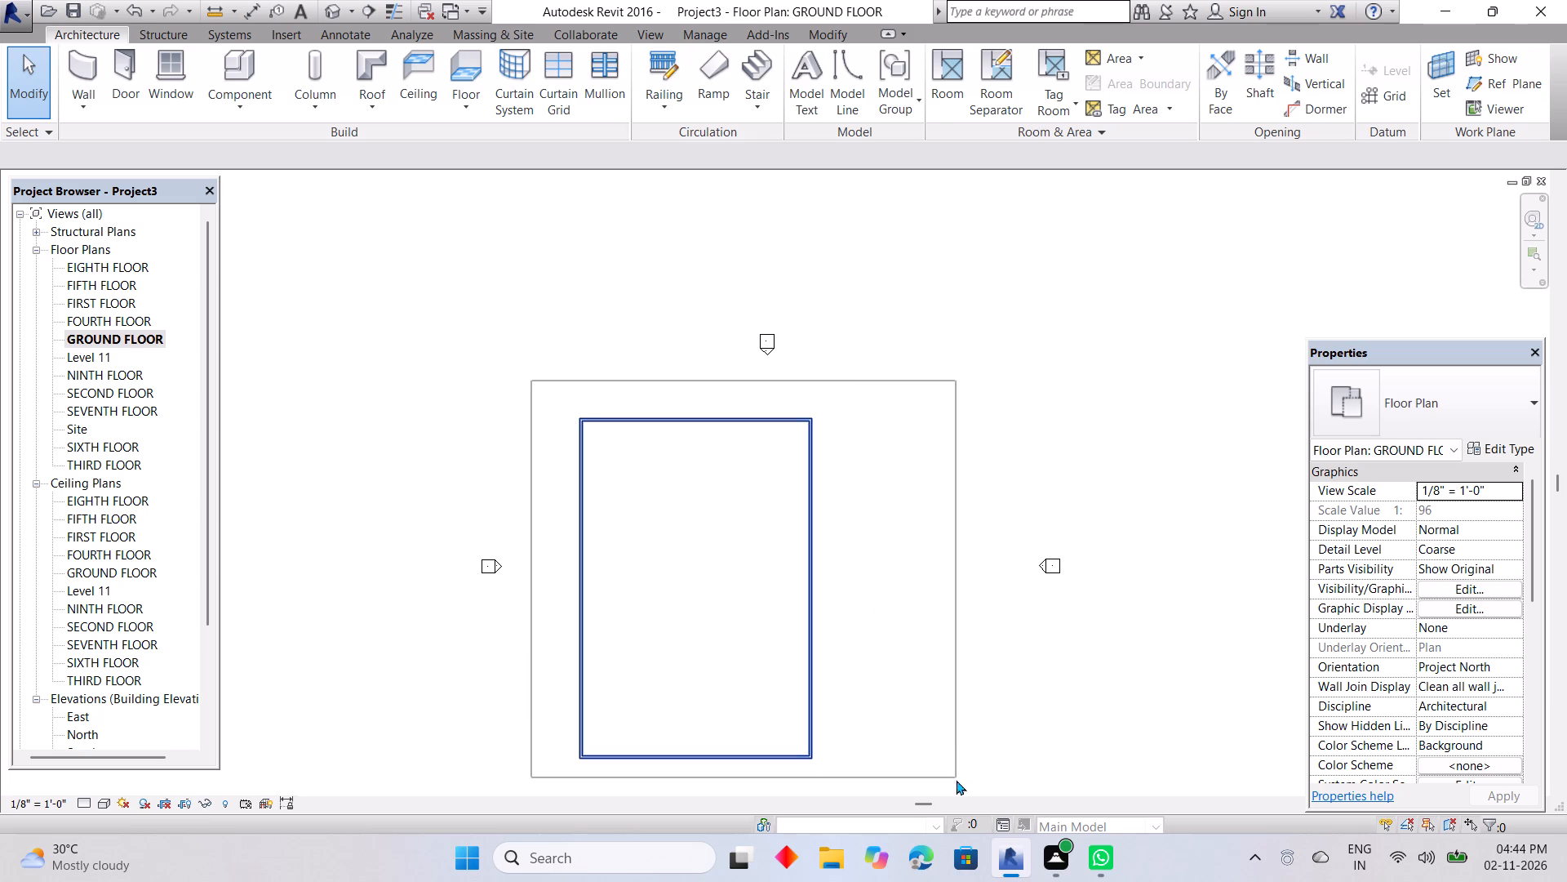
pyautogui.moveTo(956, 780); pyautogui.dragTo(953, 789)
pyautogui.press('Right')
pyautogui.press('Right')
pyautogui.press('Right')
pyautogui.press('Right')
pyautogui.press('Right')
pyautogui.press('Right')
pyautogui.press('Right')
pyautogui.press('Right')
pyautogui.press('Right')
pyautogui.press('Right')
pyautogui.press('Right')
pyautogui.press('Right')
pyautogui.press('Right')
pyautogui.press('Right')
pyautogui.press('Right')
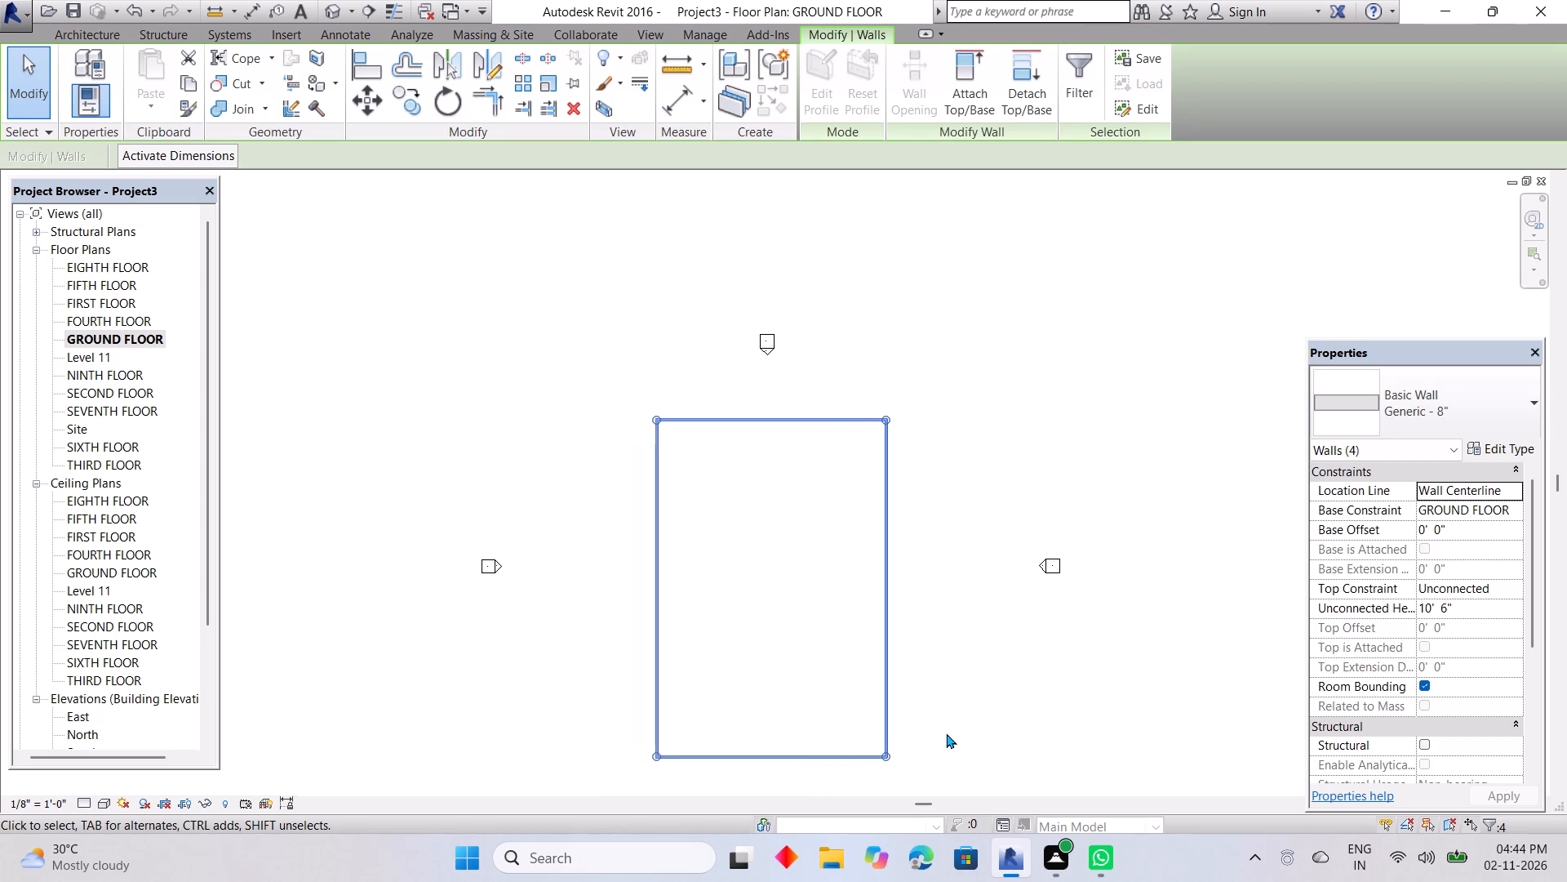
pyautogui.press('Left')
pyautogui.press('Left')
pyautogui.press('Left')
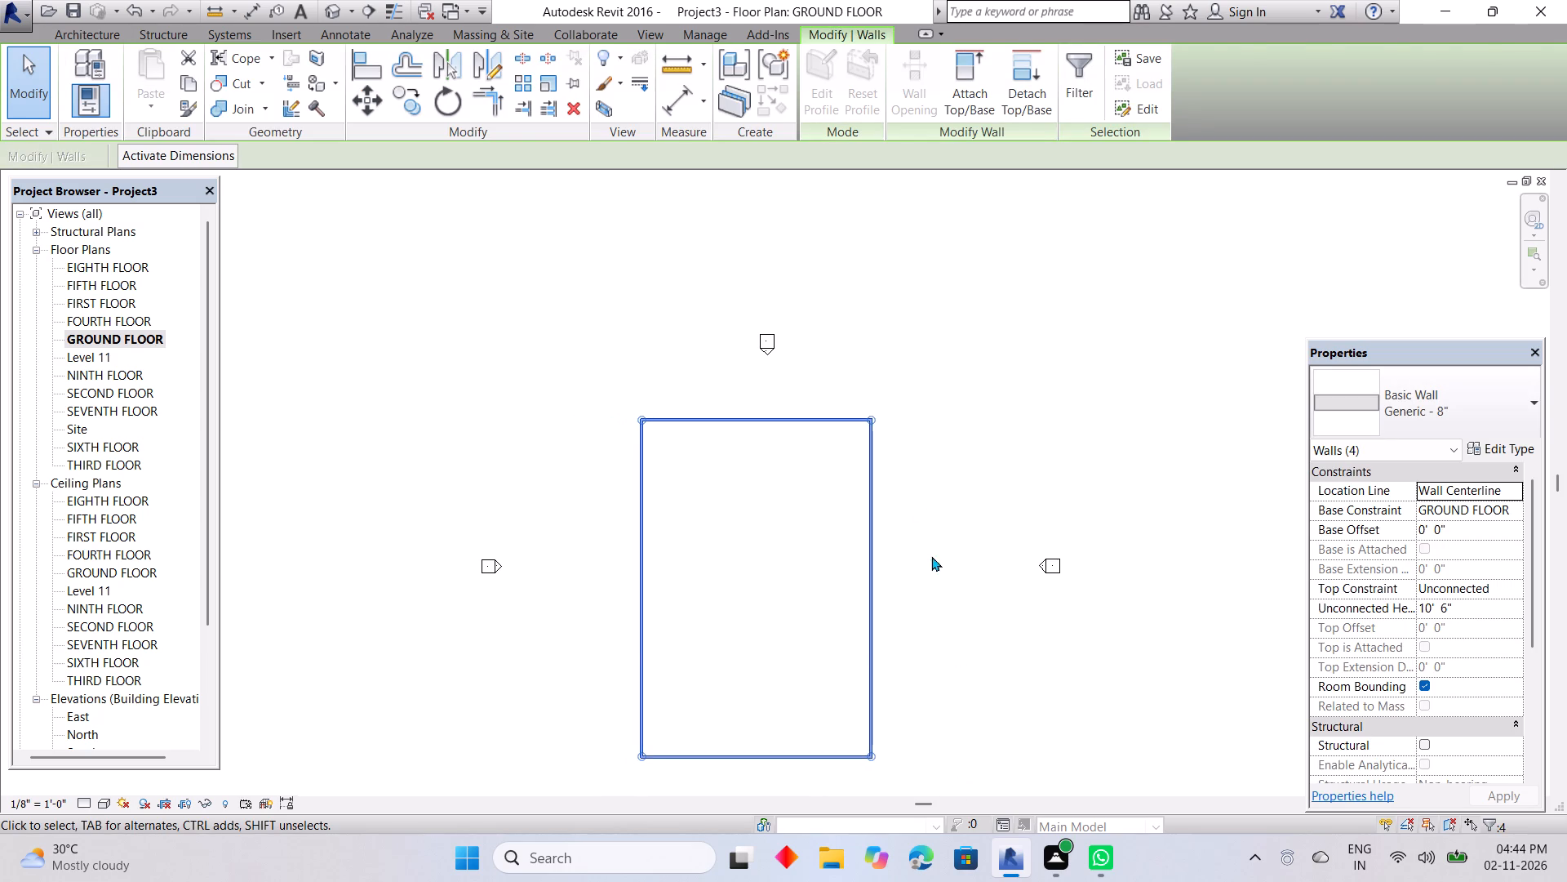
pyautogui.click(910, 417)
pyautogui.moveTo(743, 528); pyautogui.dragTo(727, 428, button='middle')
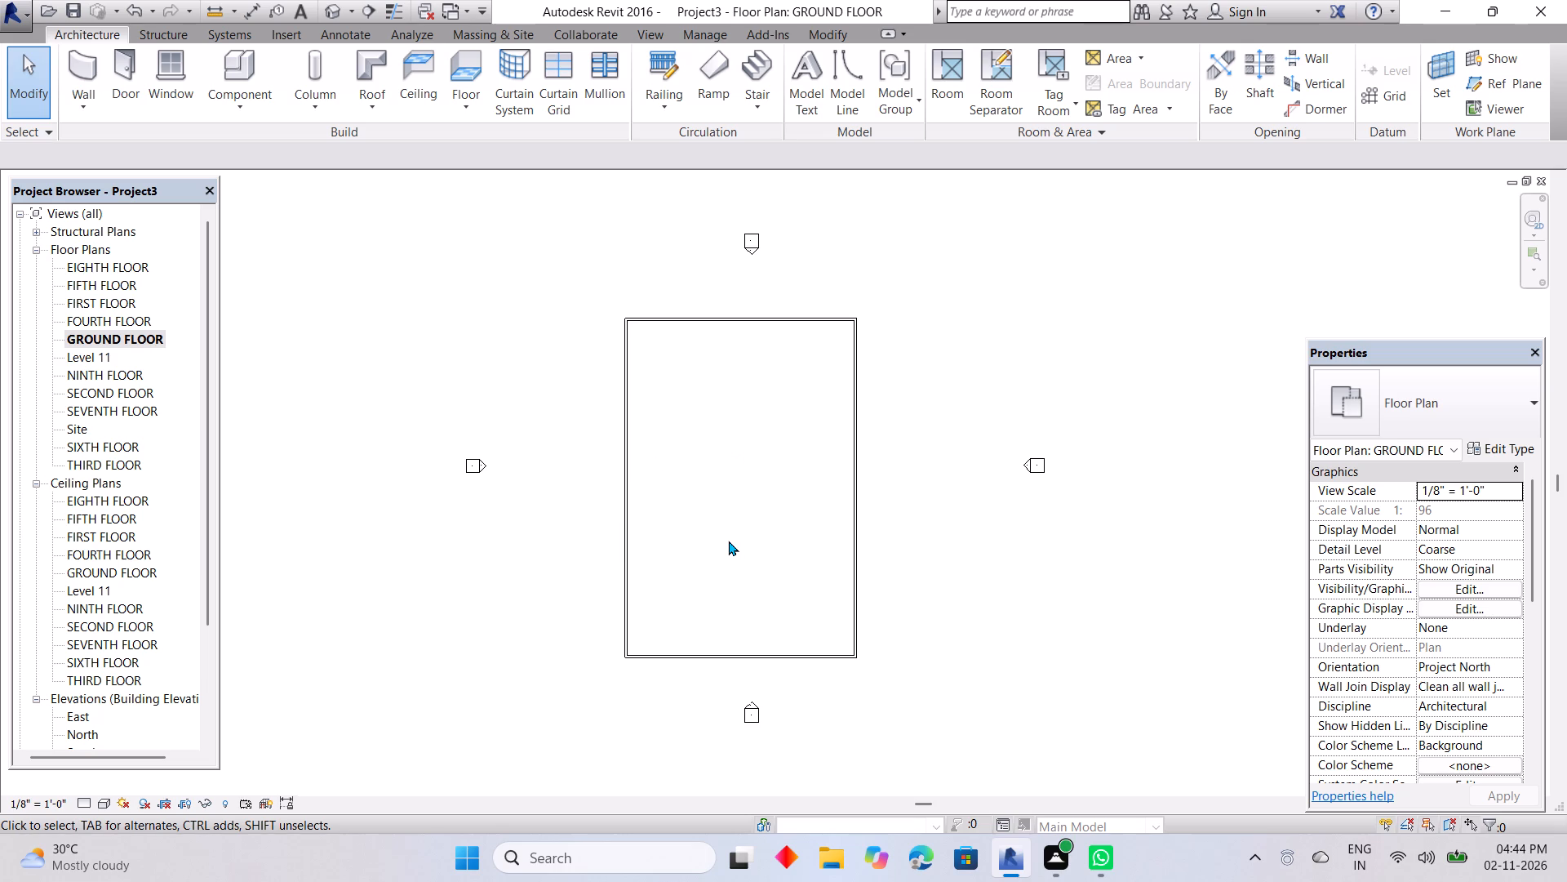
# Enclose a small room in the northwest corner with a 6' 6" Generic - 8" wall running east, turned north to the exterior wall.
pyautogui.scroll(1, 650, 318)
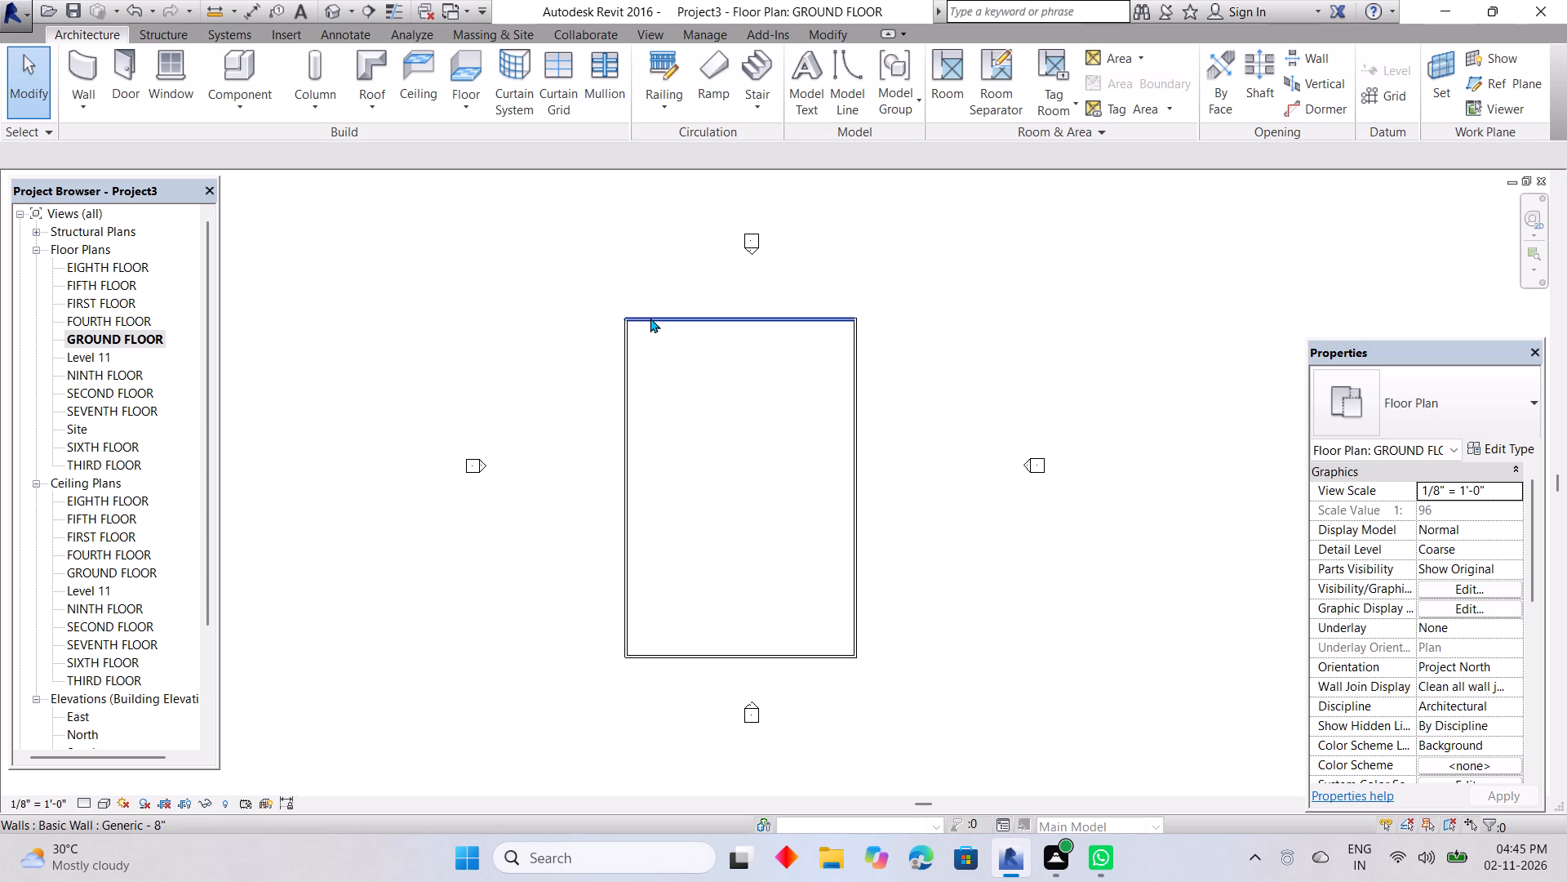
pyautogui.scroll(9, 650, 318)
pyautogui.moveTo(649, 372); pyautogui.dragTo(662, 496, button='middle')
pyautogui.moveTo(662, 494); pyautogui.dragTo(629, 508, button='middle')
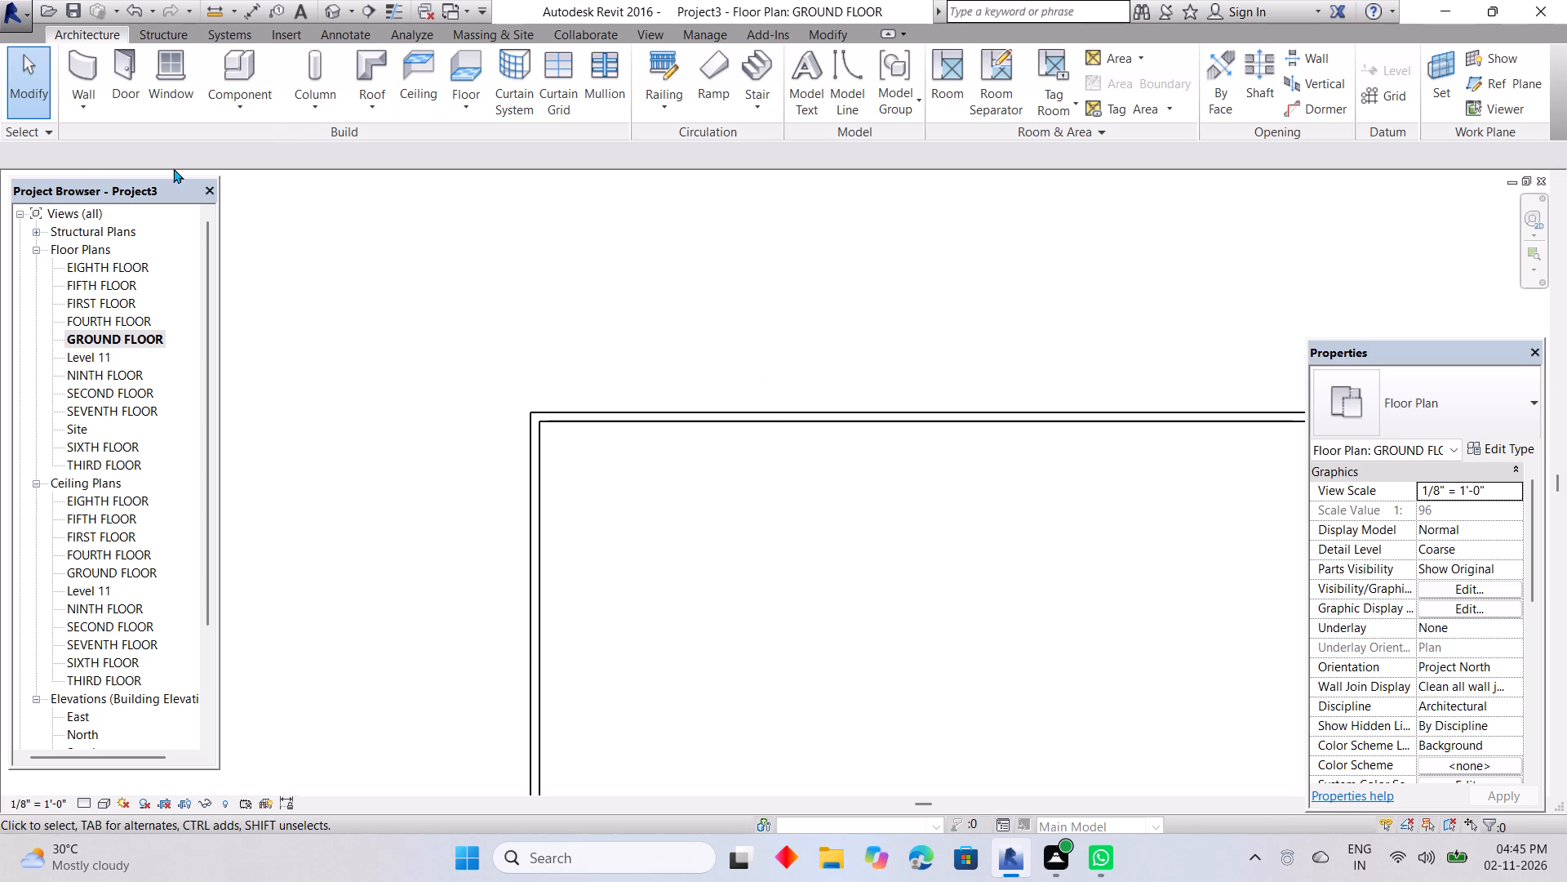
pyautogui.click(78, 77)
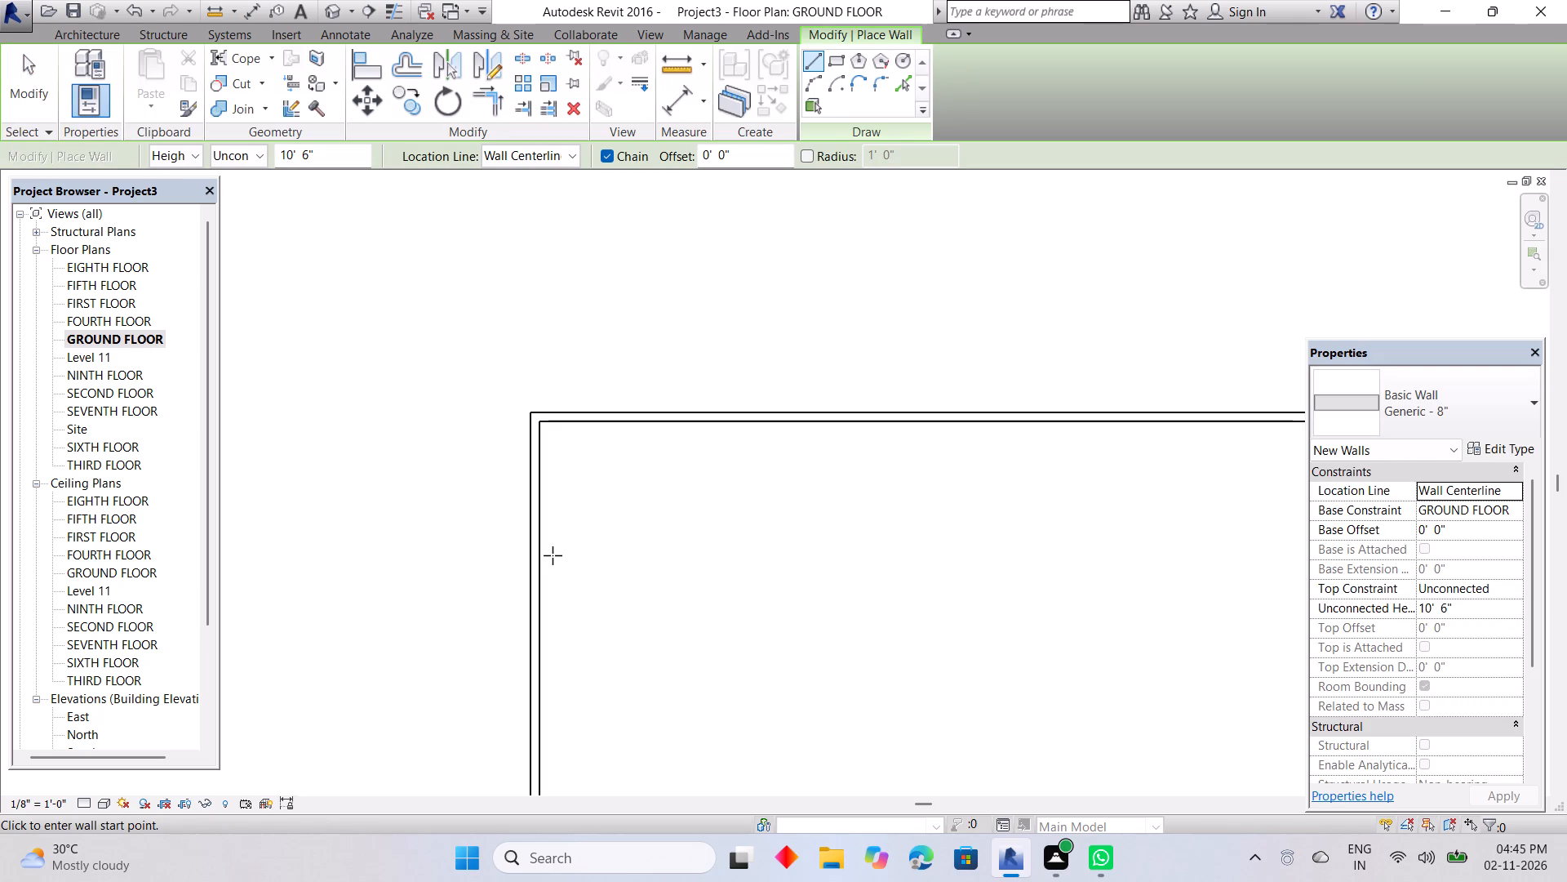
pyautogui.click(544, 528)
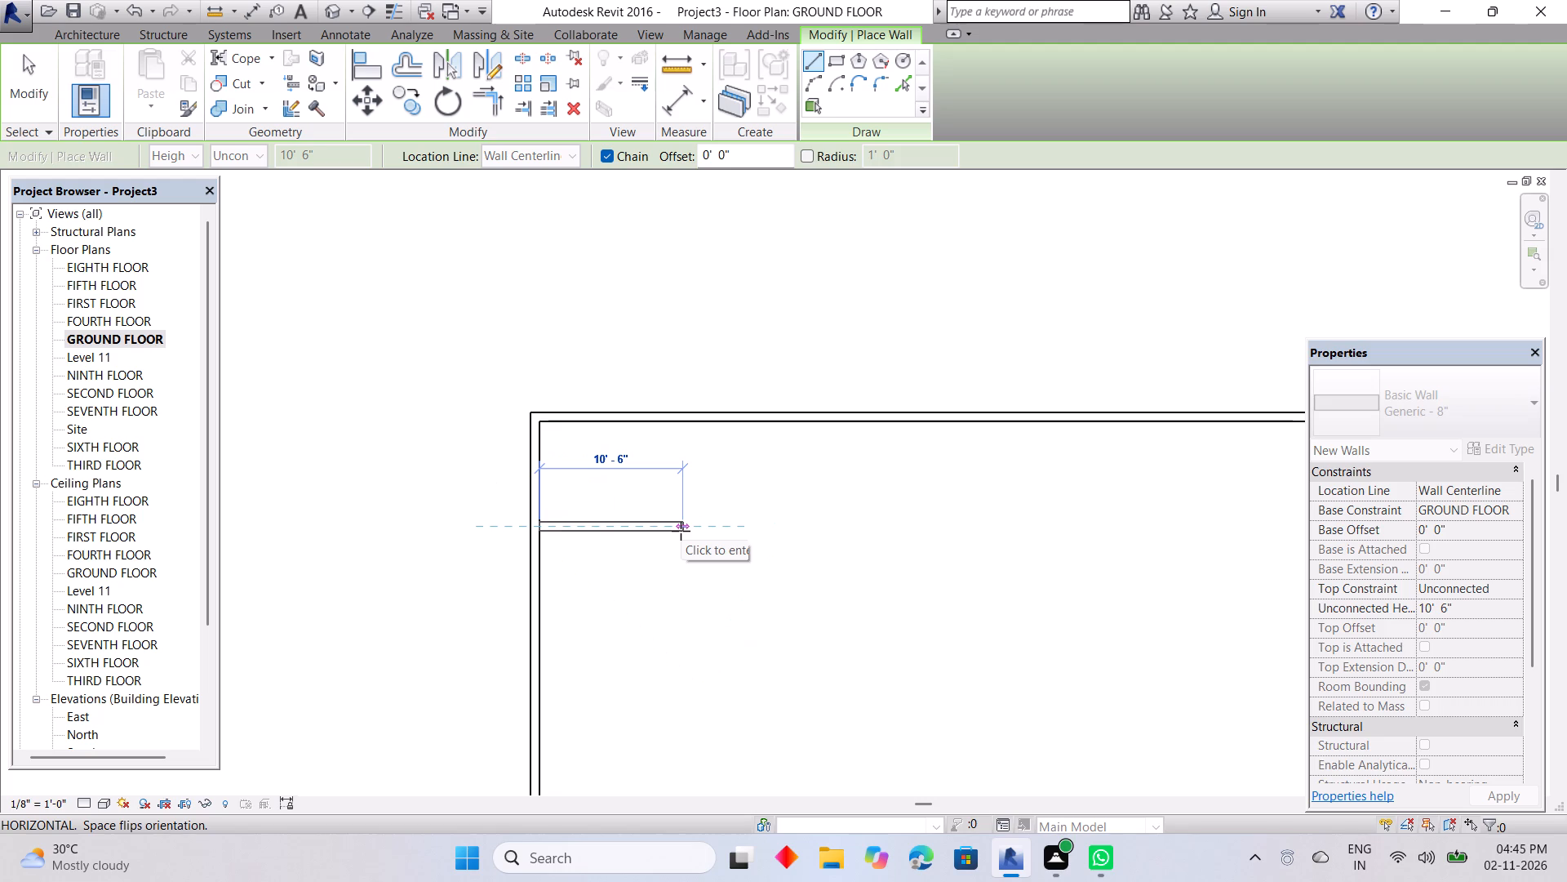
pyautogui.press('6')
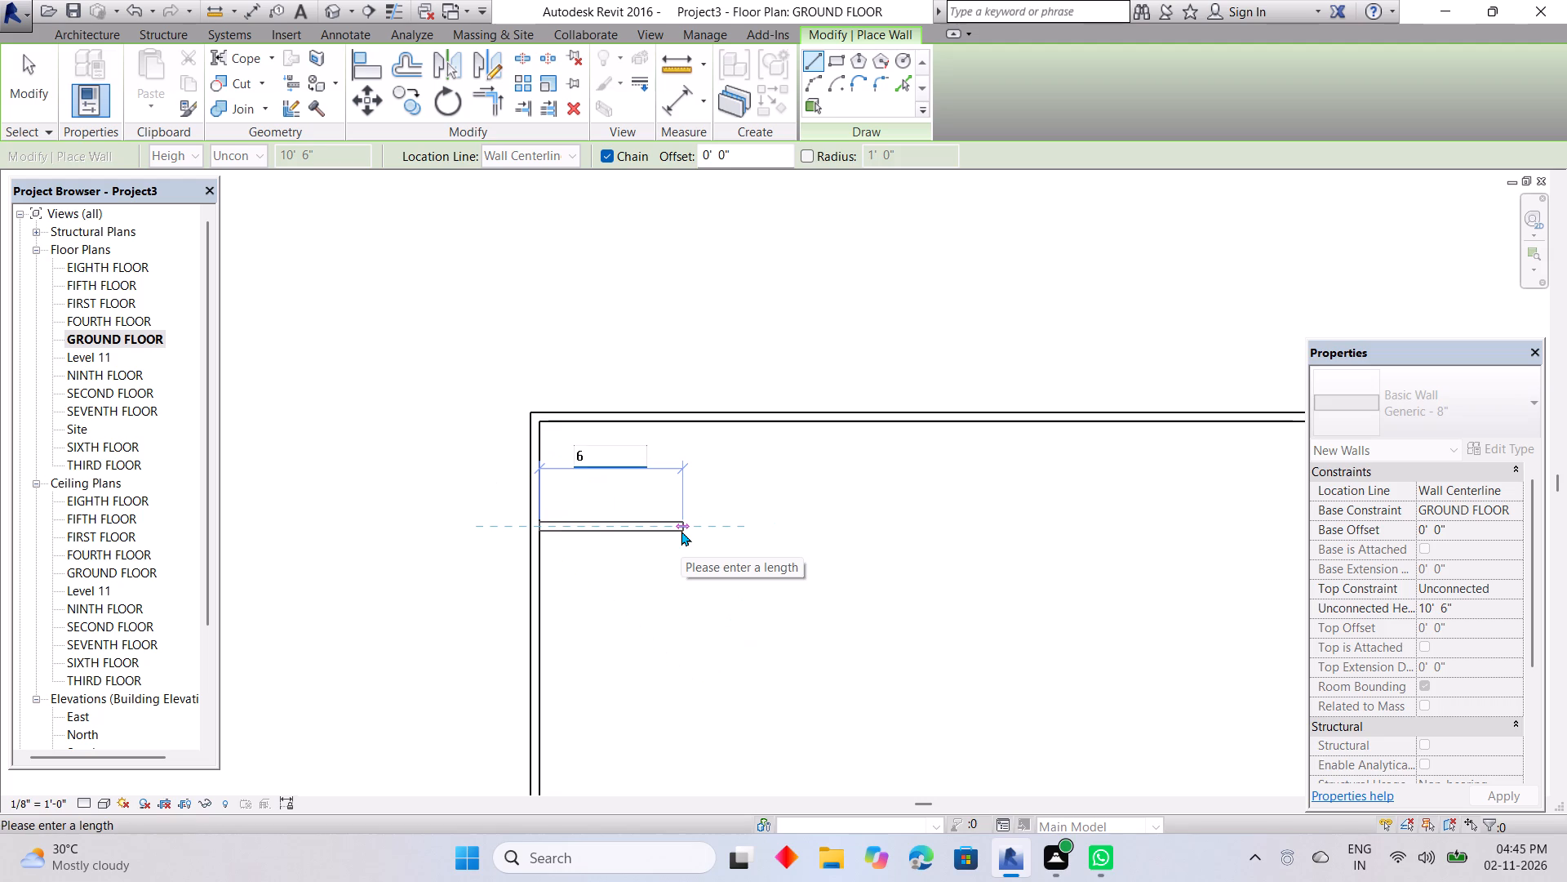
pyautogui.write("'6")
pyautogui.press('Return')
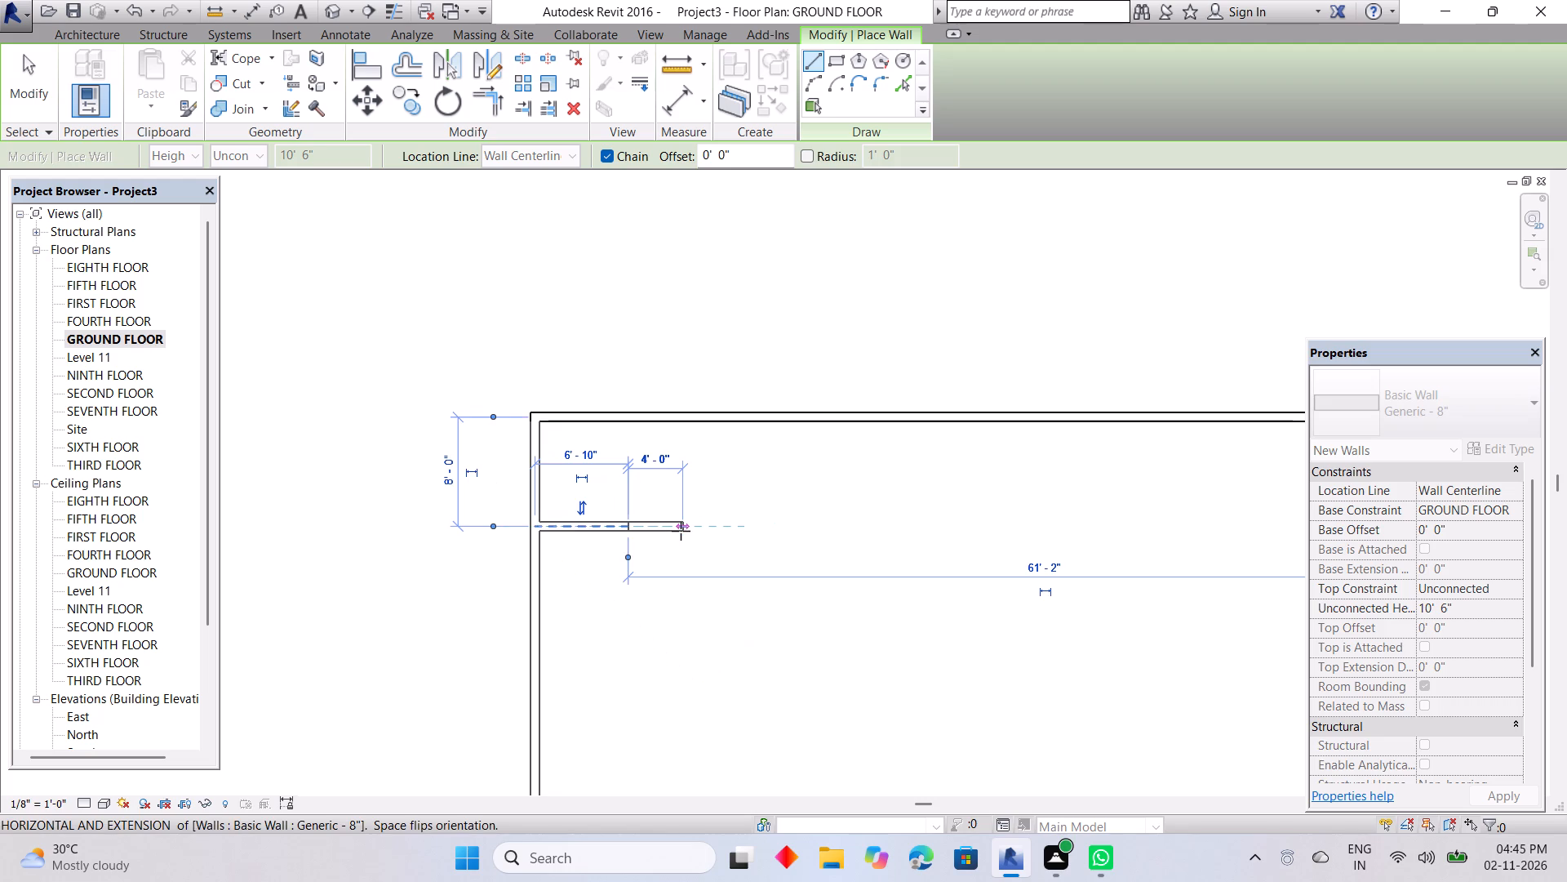
pyautogui.click(627, 410)
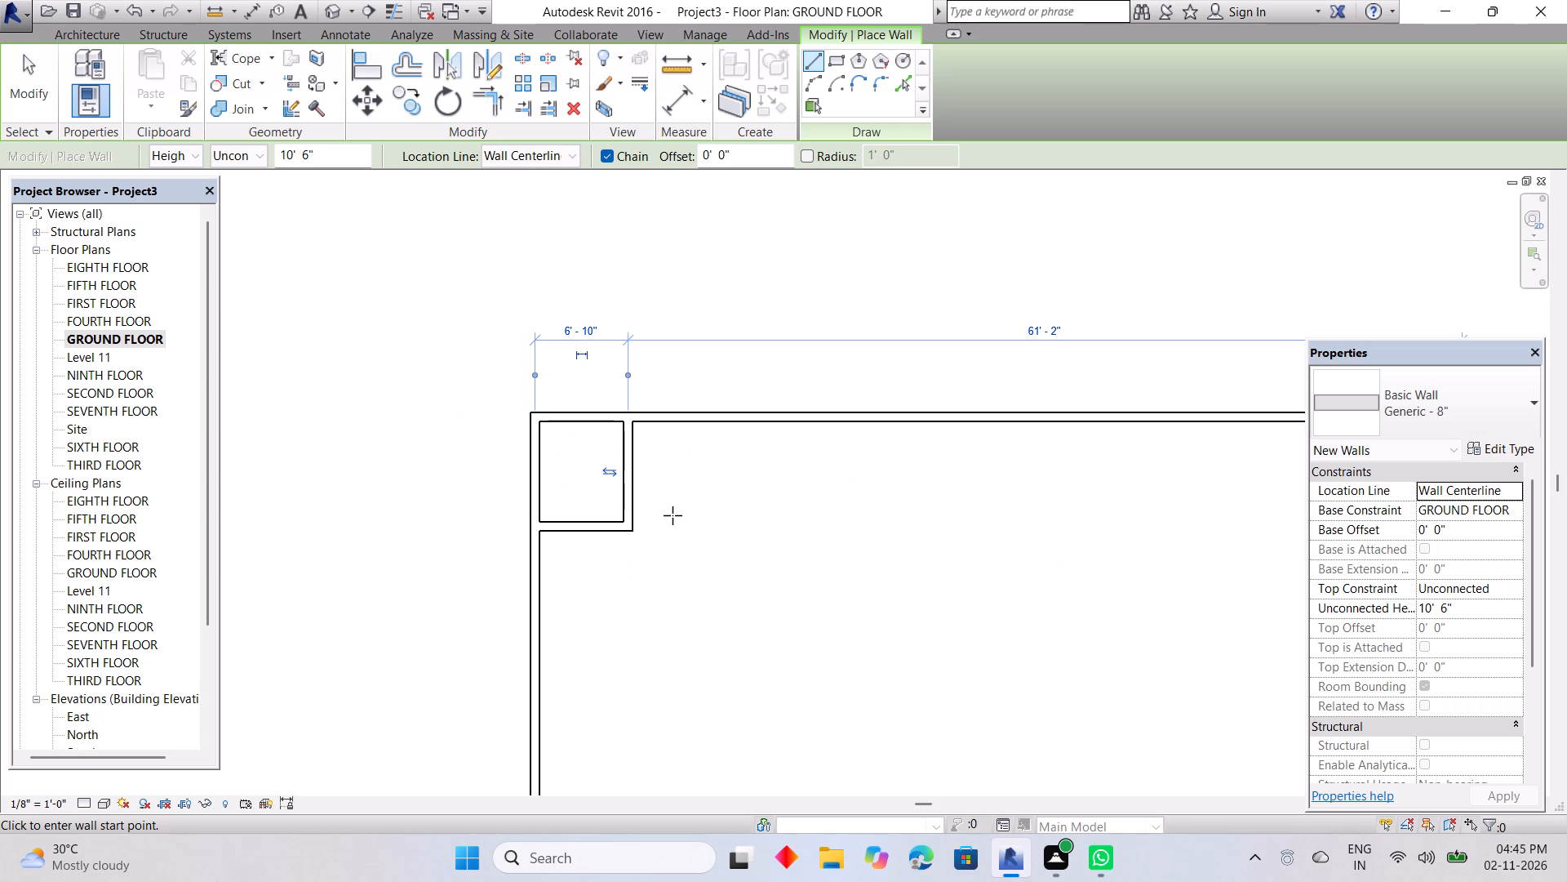
pyautogui.press('Escape')
pyautogui.press('Escape')
# Set the corner room's clear width between inner wall faces to 6' 6" by repositioning its east wall.
pyautogui.click(624, 483)
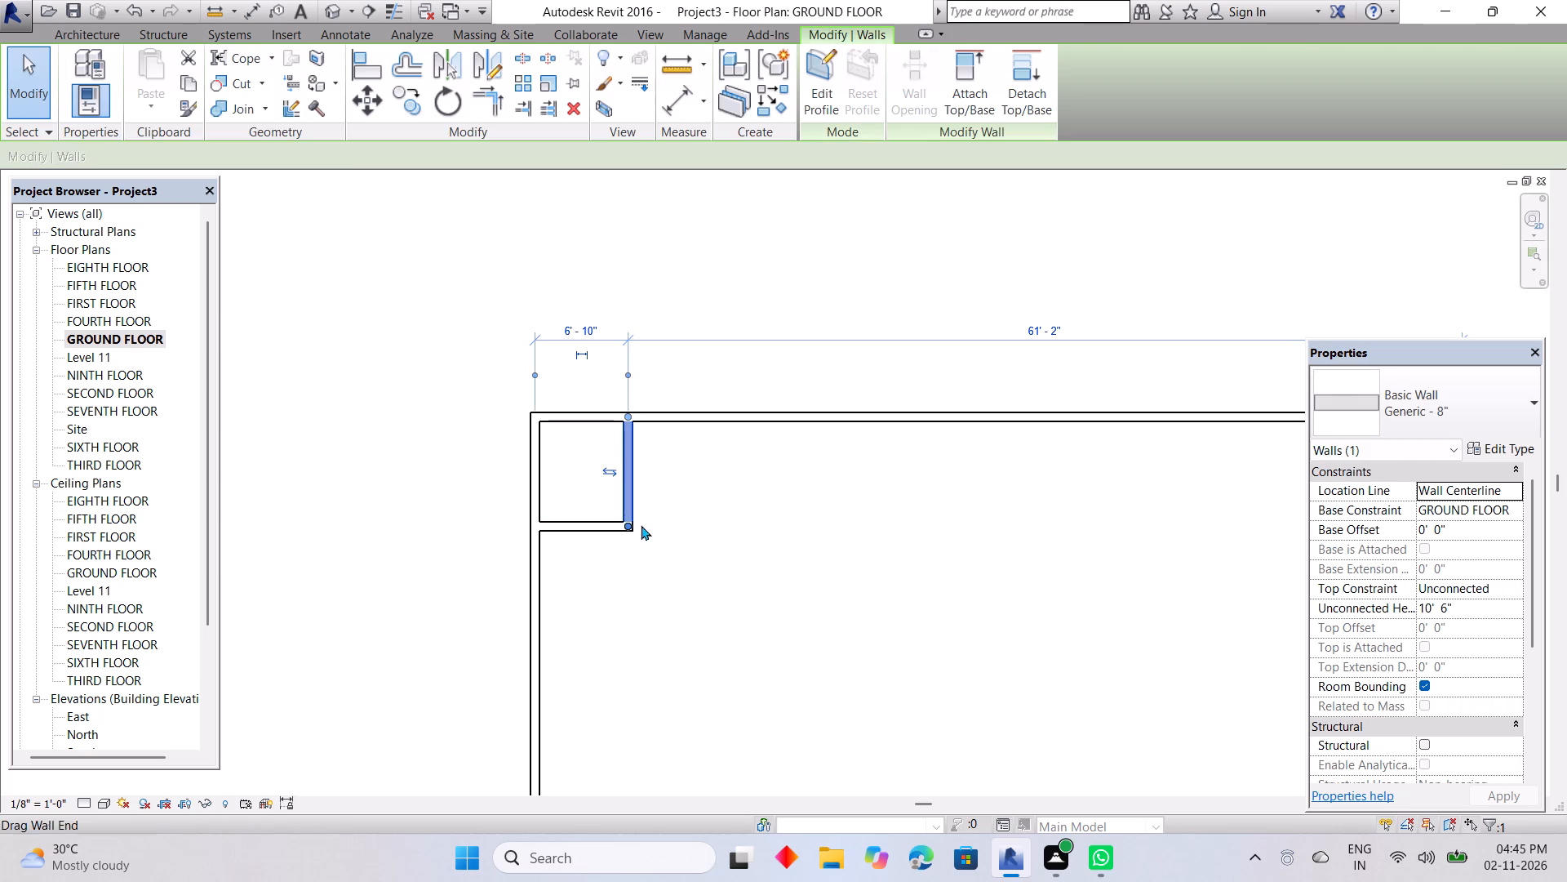
pyautogui.press('Escape')
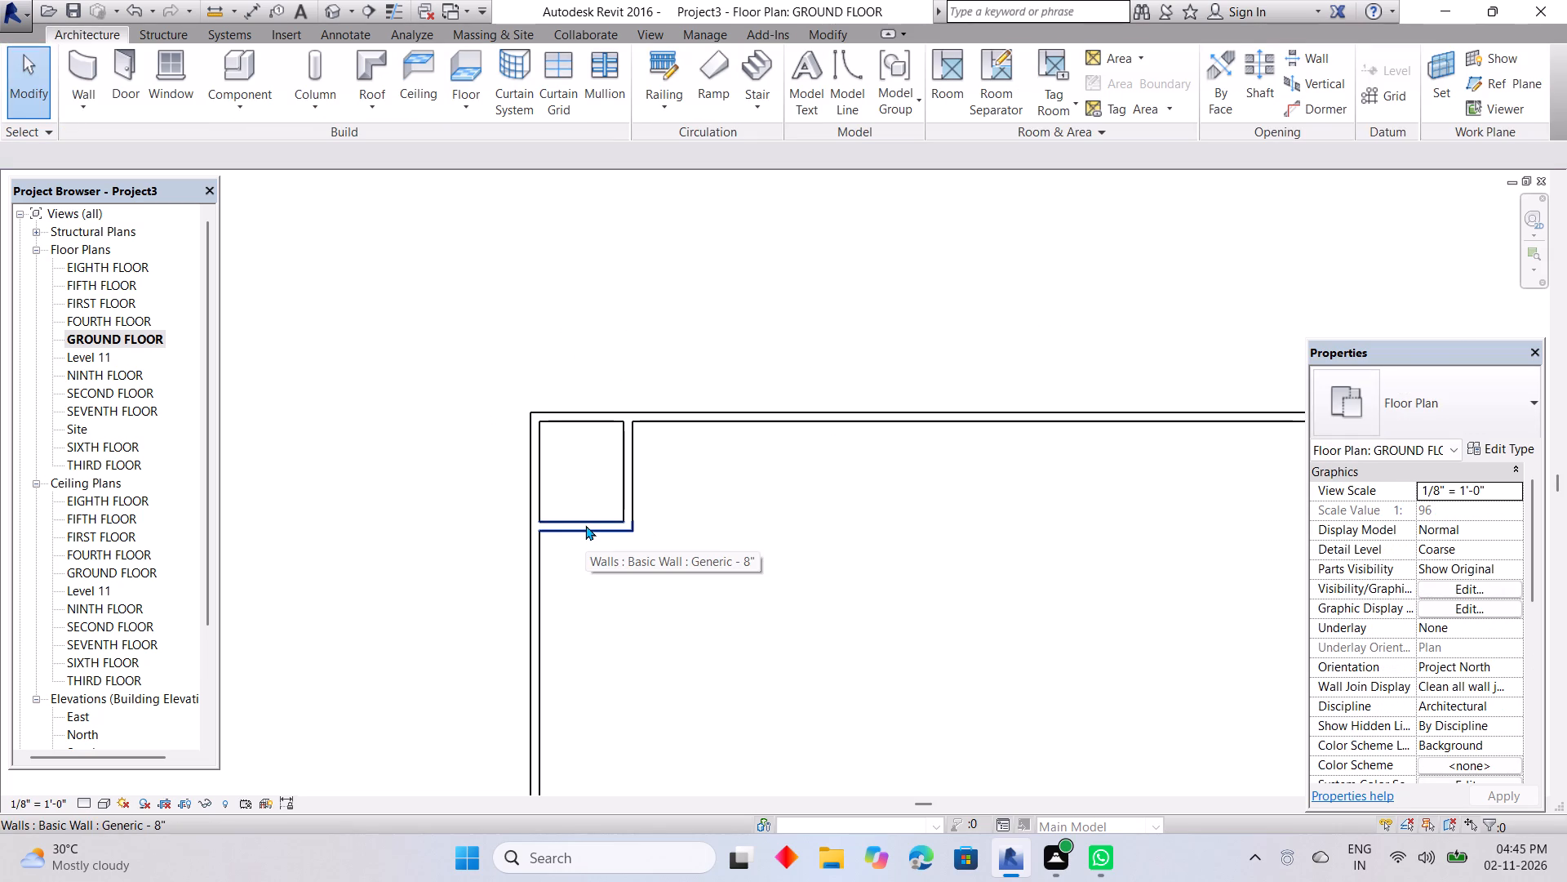
pyautogui.click(636, 460)
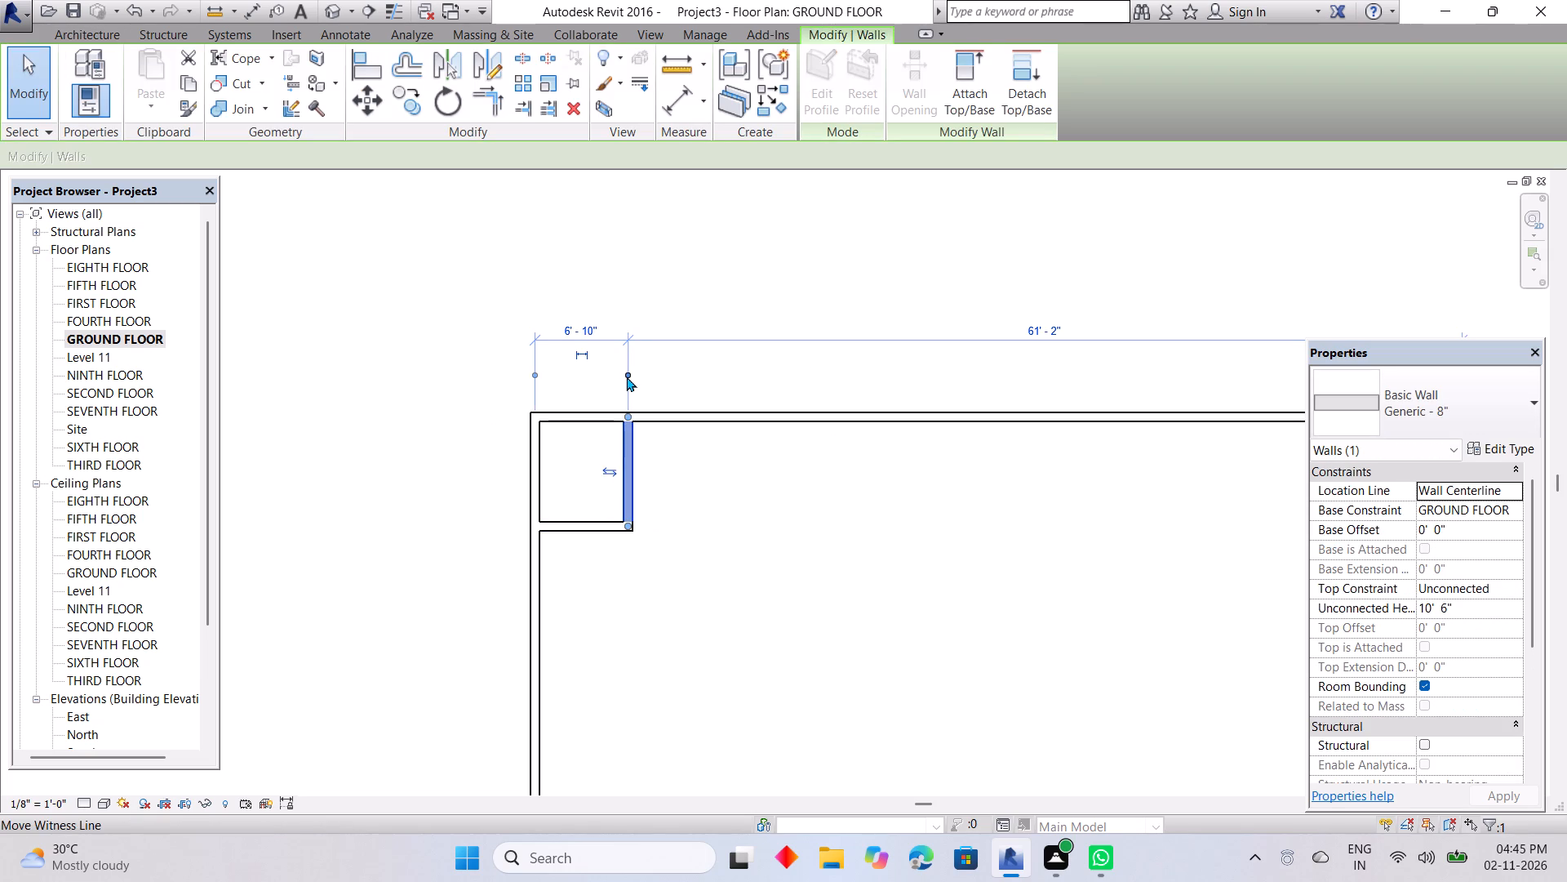
pyautogui.click(626, 376)
pyautogui.click(626, 376)
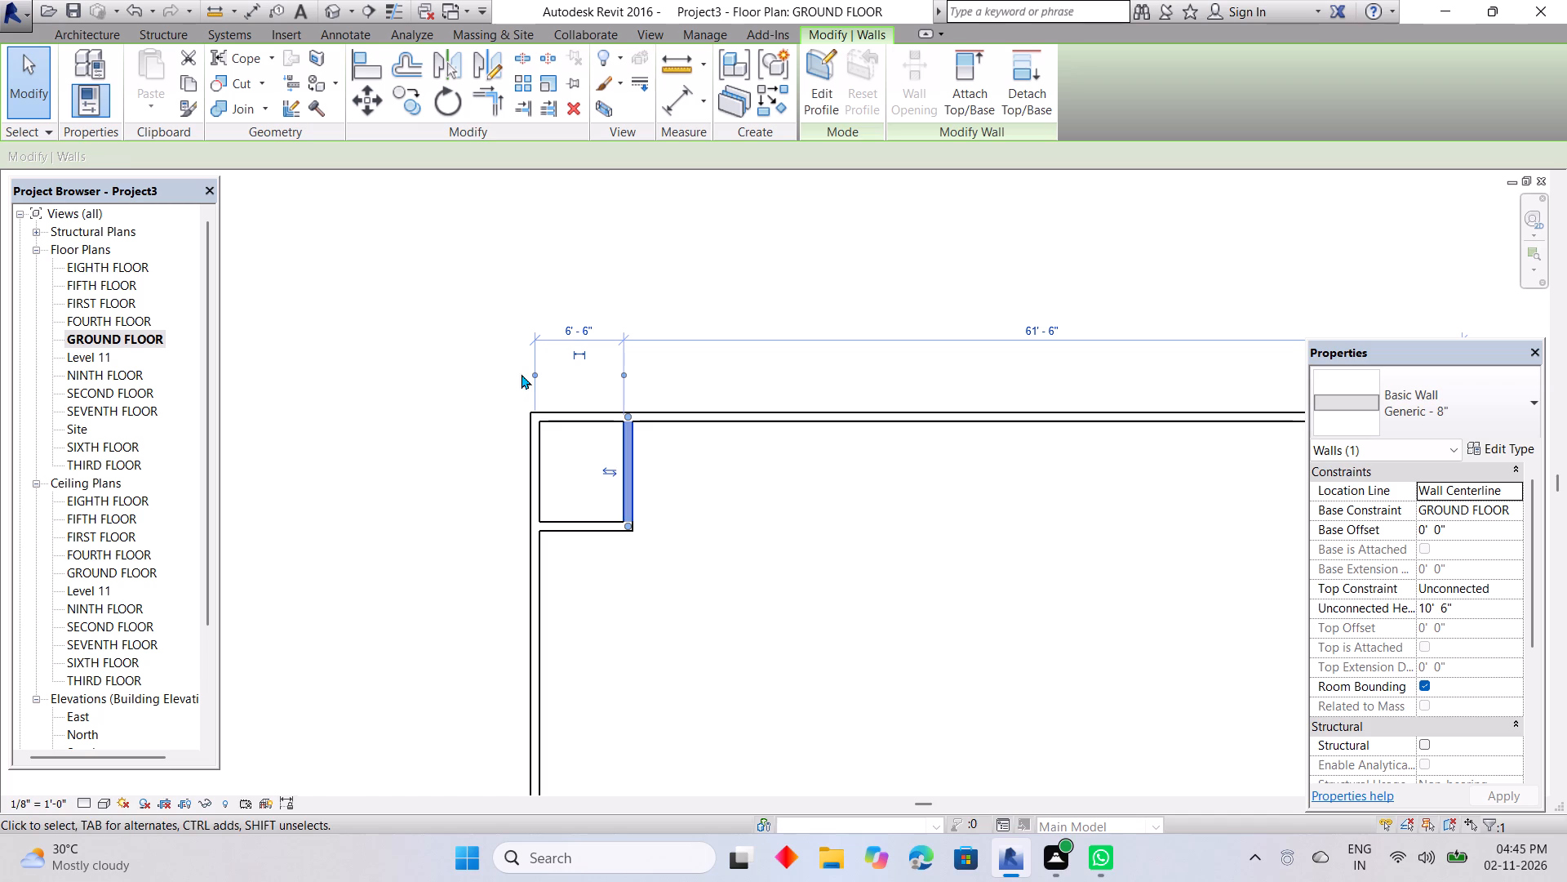
pyautogui.click(537, 376)
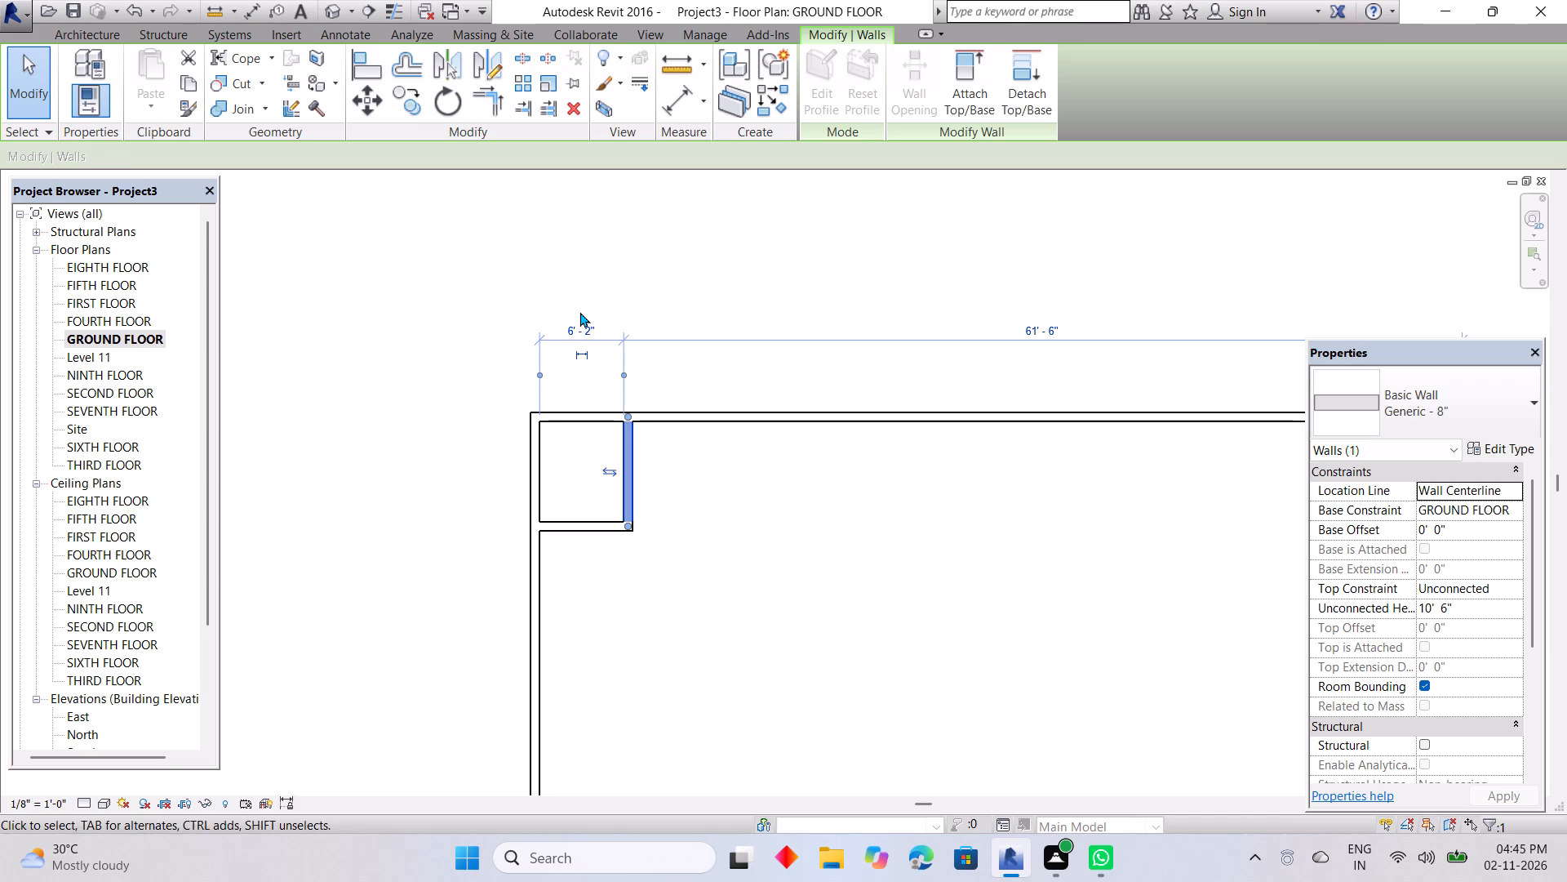
pyautogui.click(579, 318)
pyautogui.press('BackSpace')
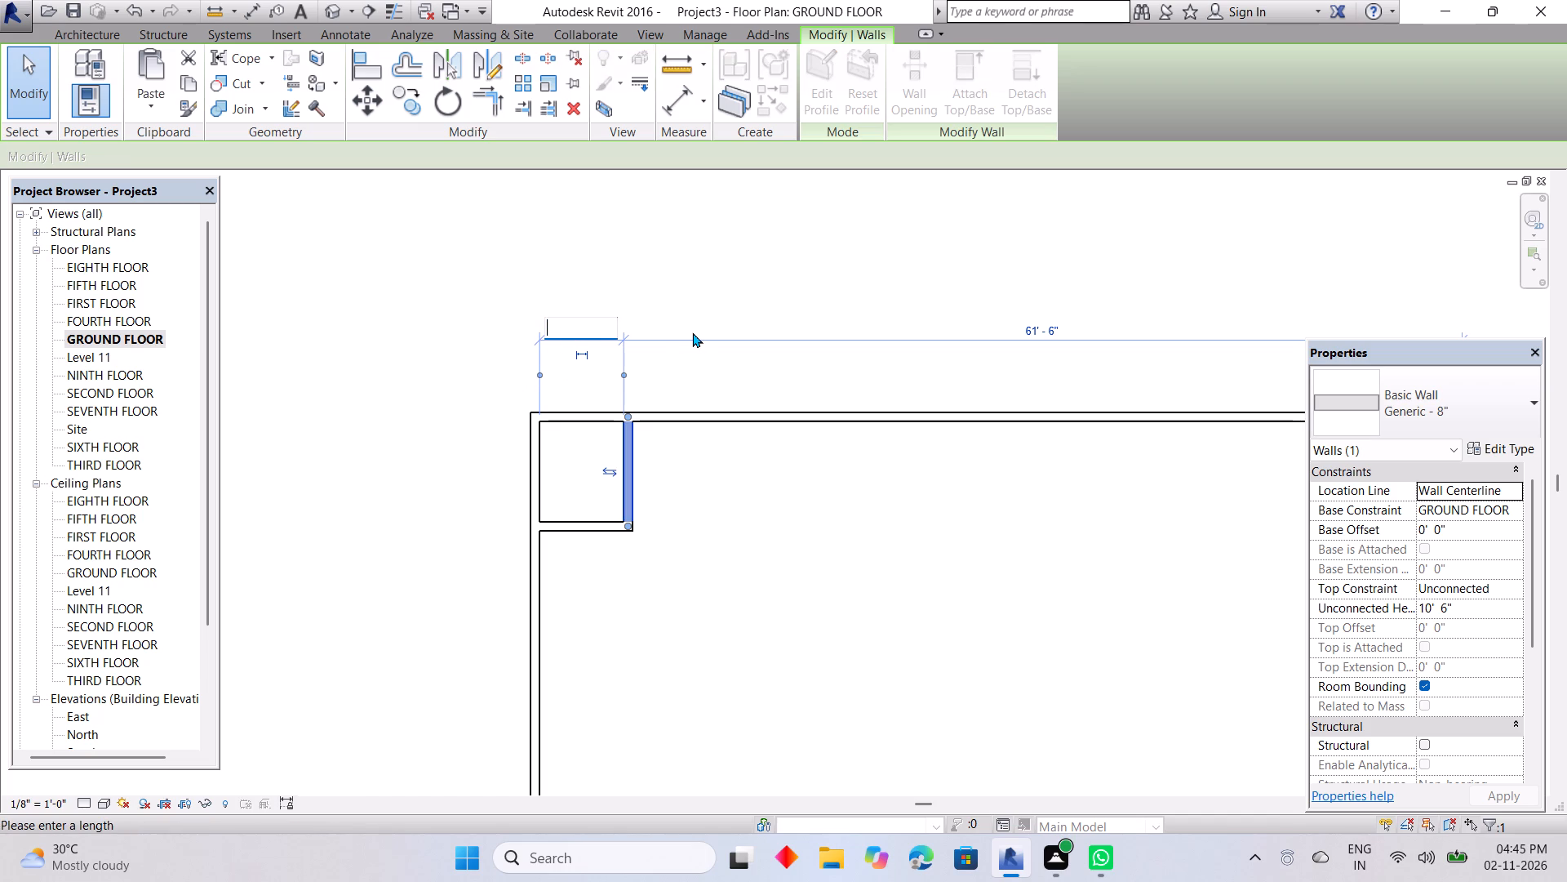
pyautogui.write("6'")
pyautogui.press('6')
pyautogui.press('Return')
pyautogui.click(699, 480)
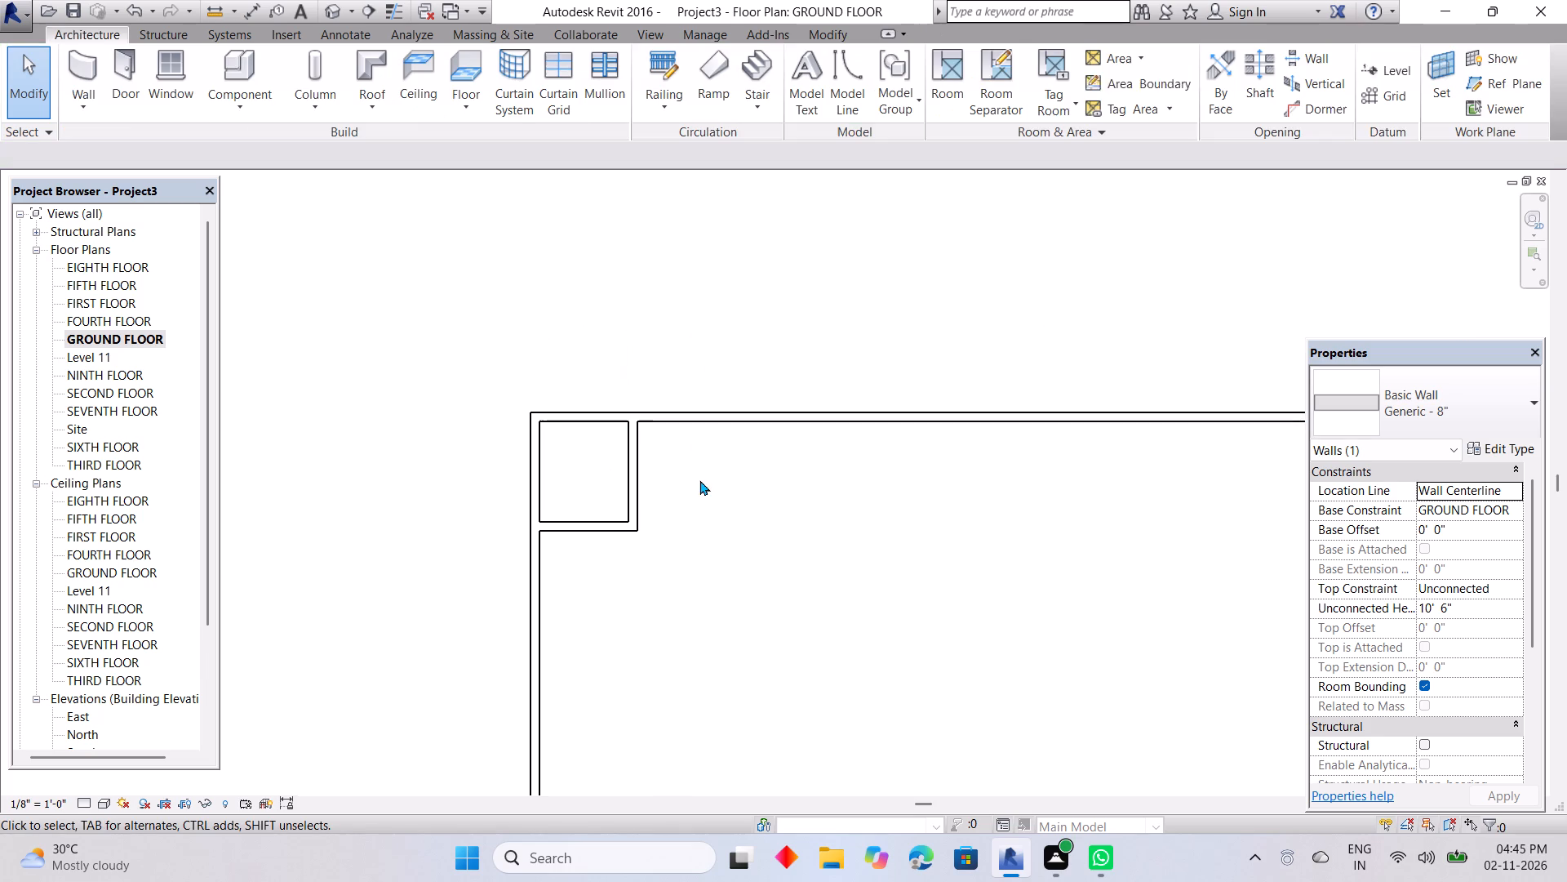
# Set the corner room's clear depth between inner wall faces to 10' by repositioning its south wall.
pyautogui.click(606, 524)
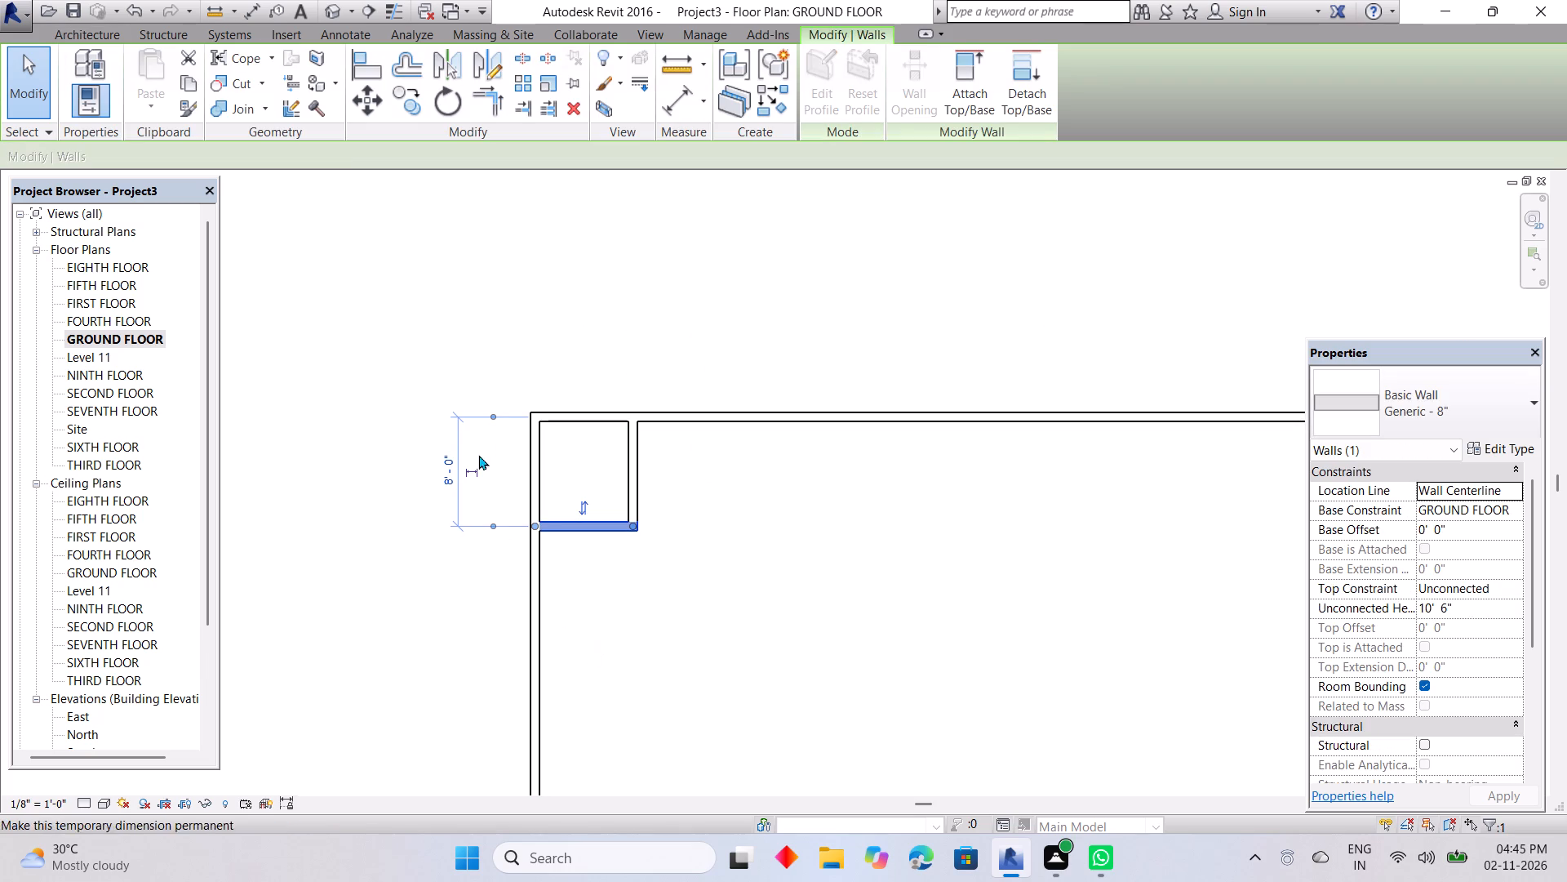
pyautogui.click(490, 413)
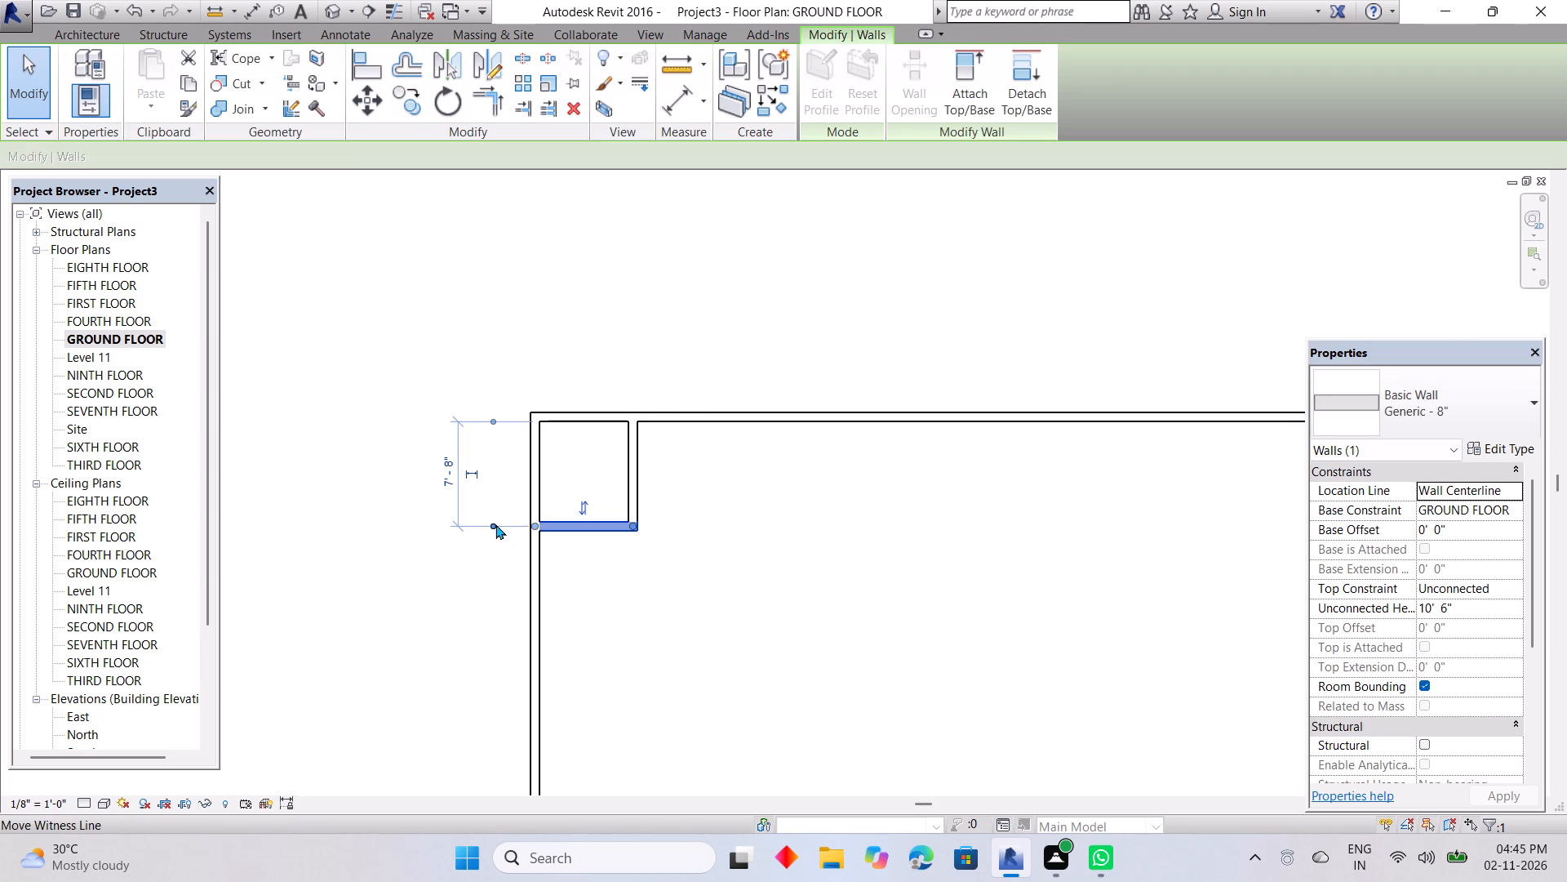
pyautogui.click(494, 524)
pyautogui.click(493, 524)
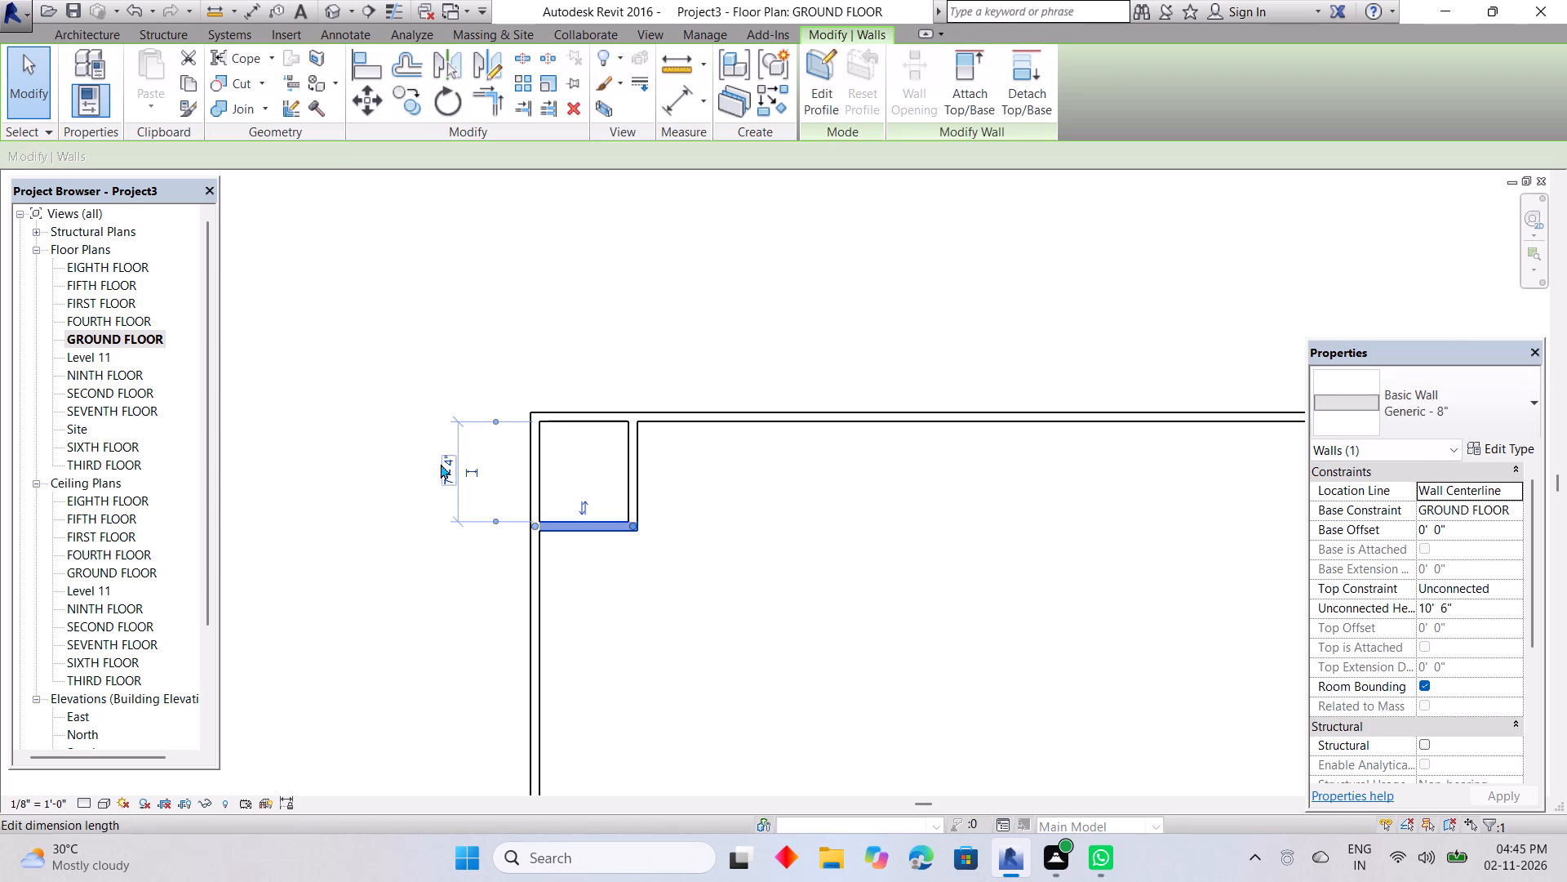
pyautogui.click(495, 421)
pyautogui.click(495, 410)
pyautogui.click(495, 410)
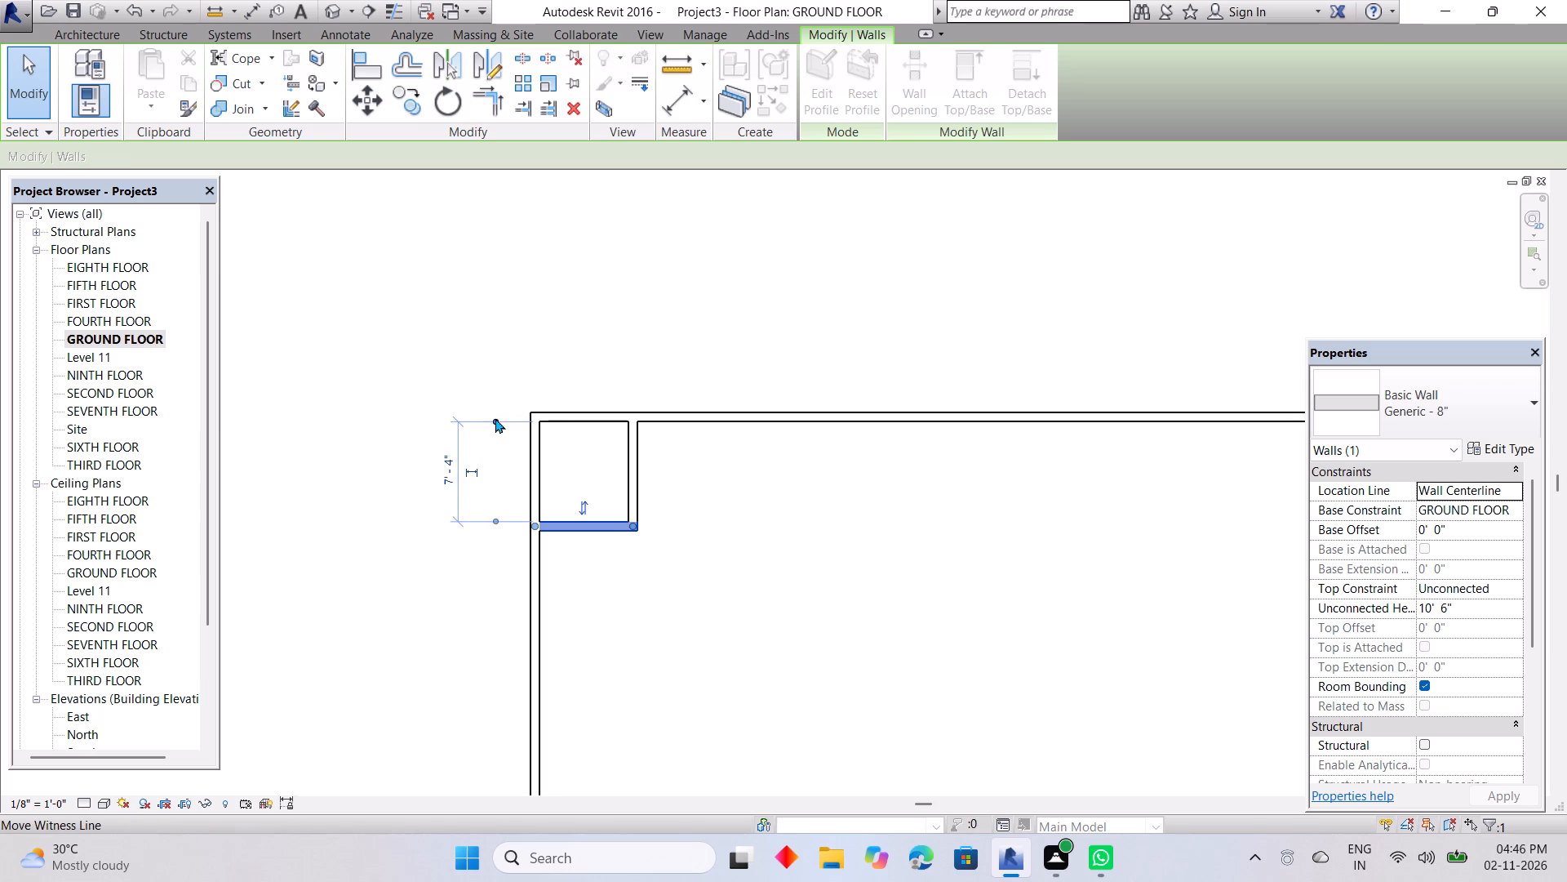
pyautogui.click(449, 474)
pyautogui.click(449, 474)
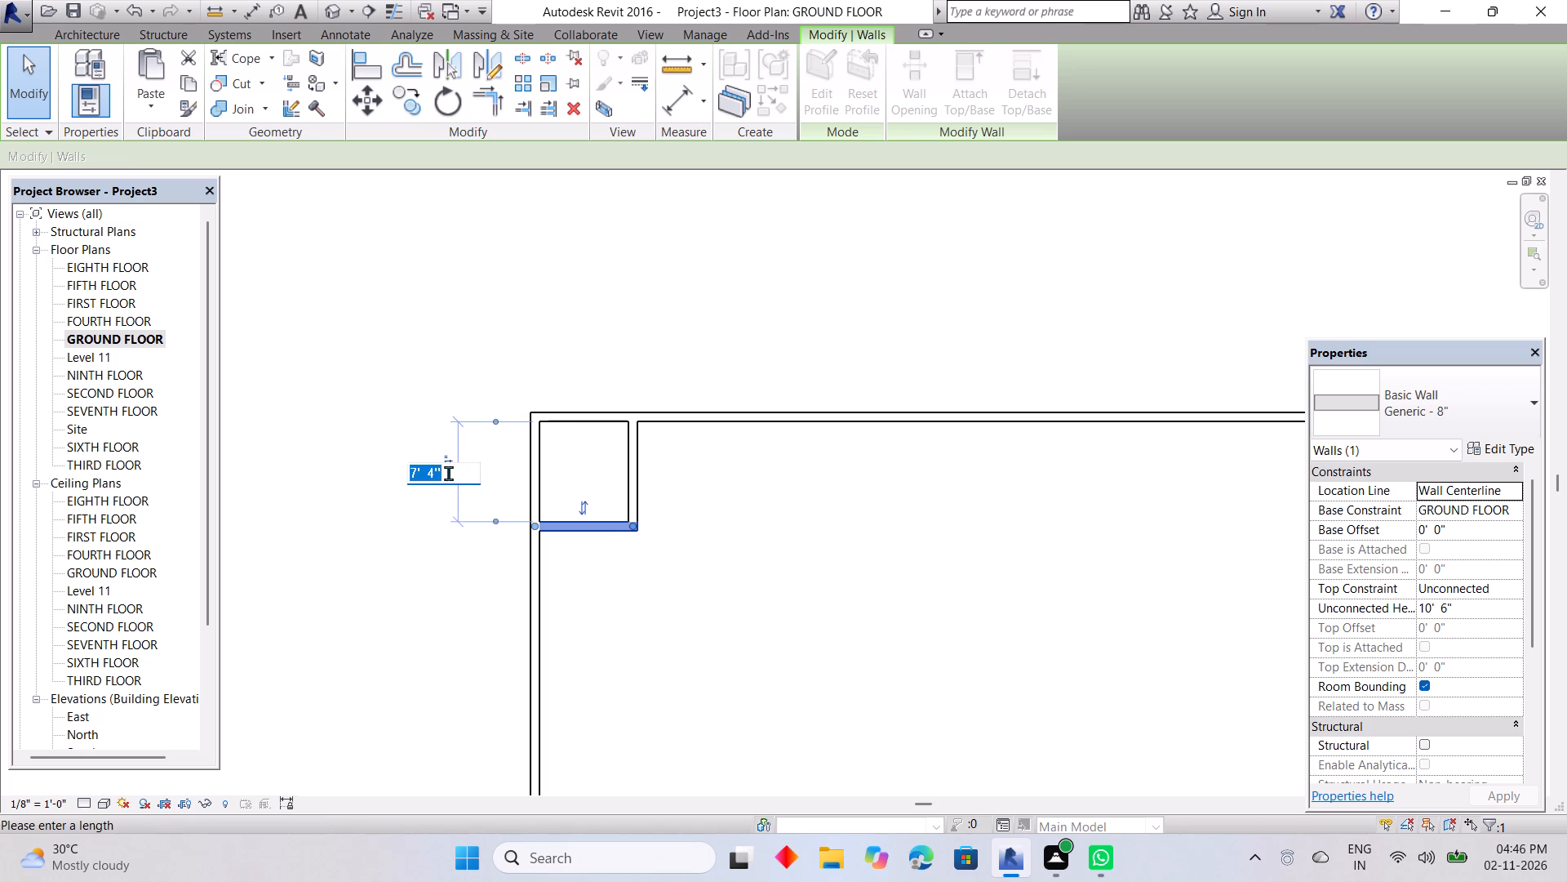
pyautogui.moveTo(449, 474); pyautogui.dragTo(327, 497)
pyautogui.press('BackSpace')
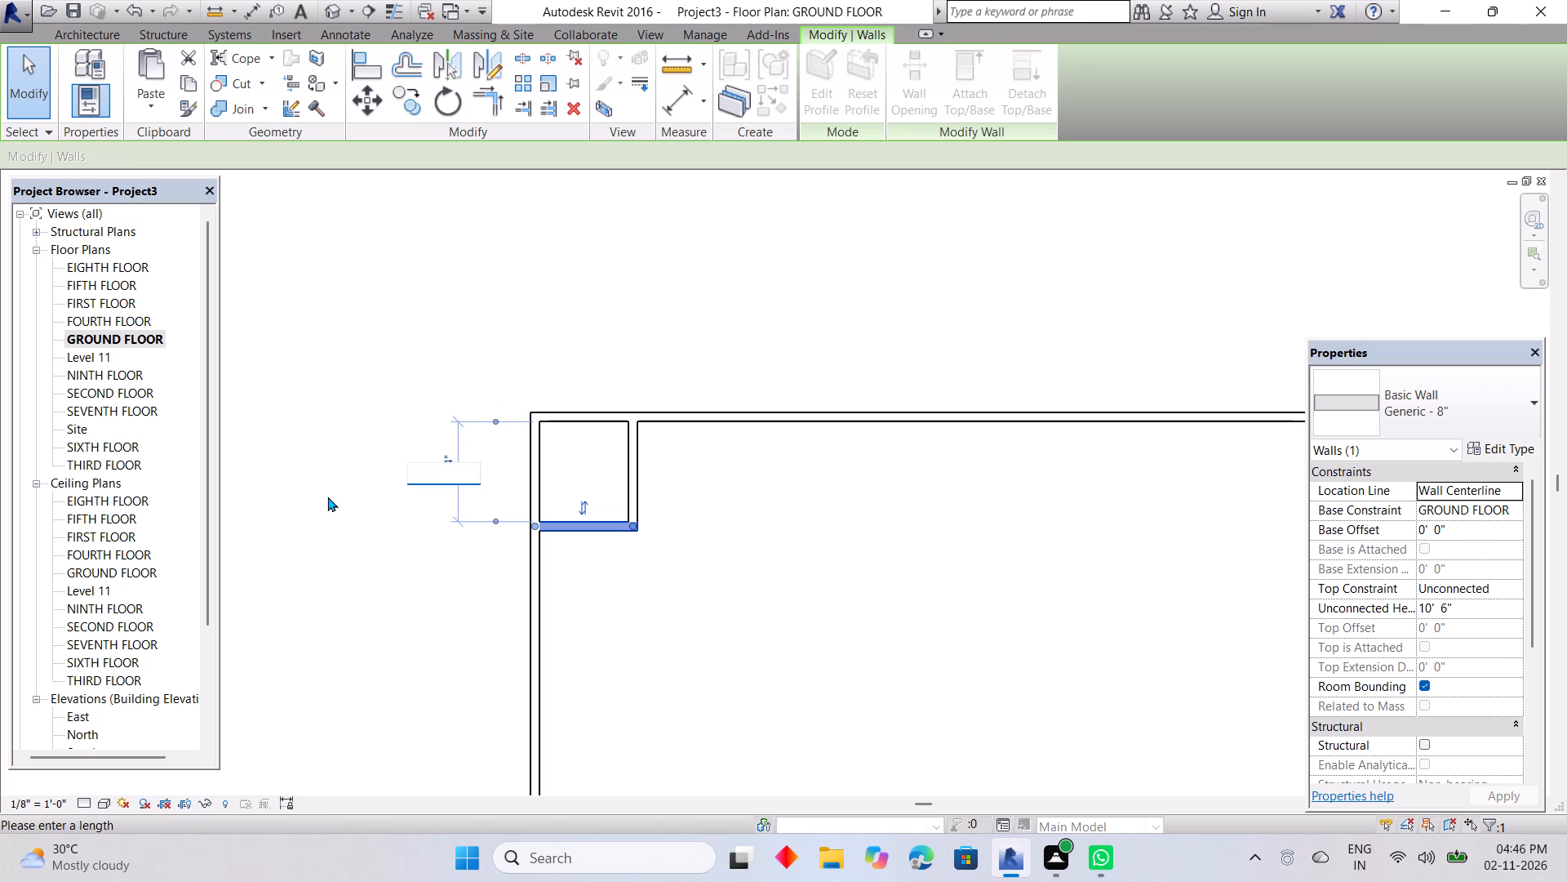
pyautogui.write('10')
pyautogui.press("'")
pyautogui.press('Return')
pyautogui.click(728, 621)
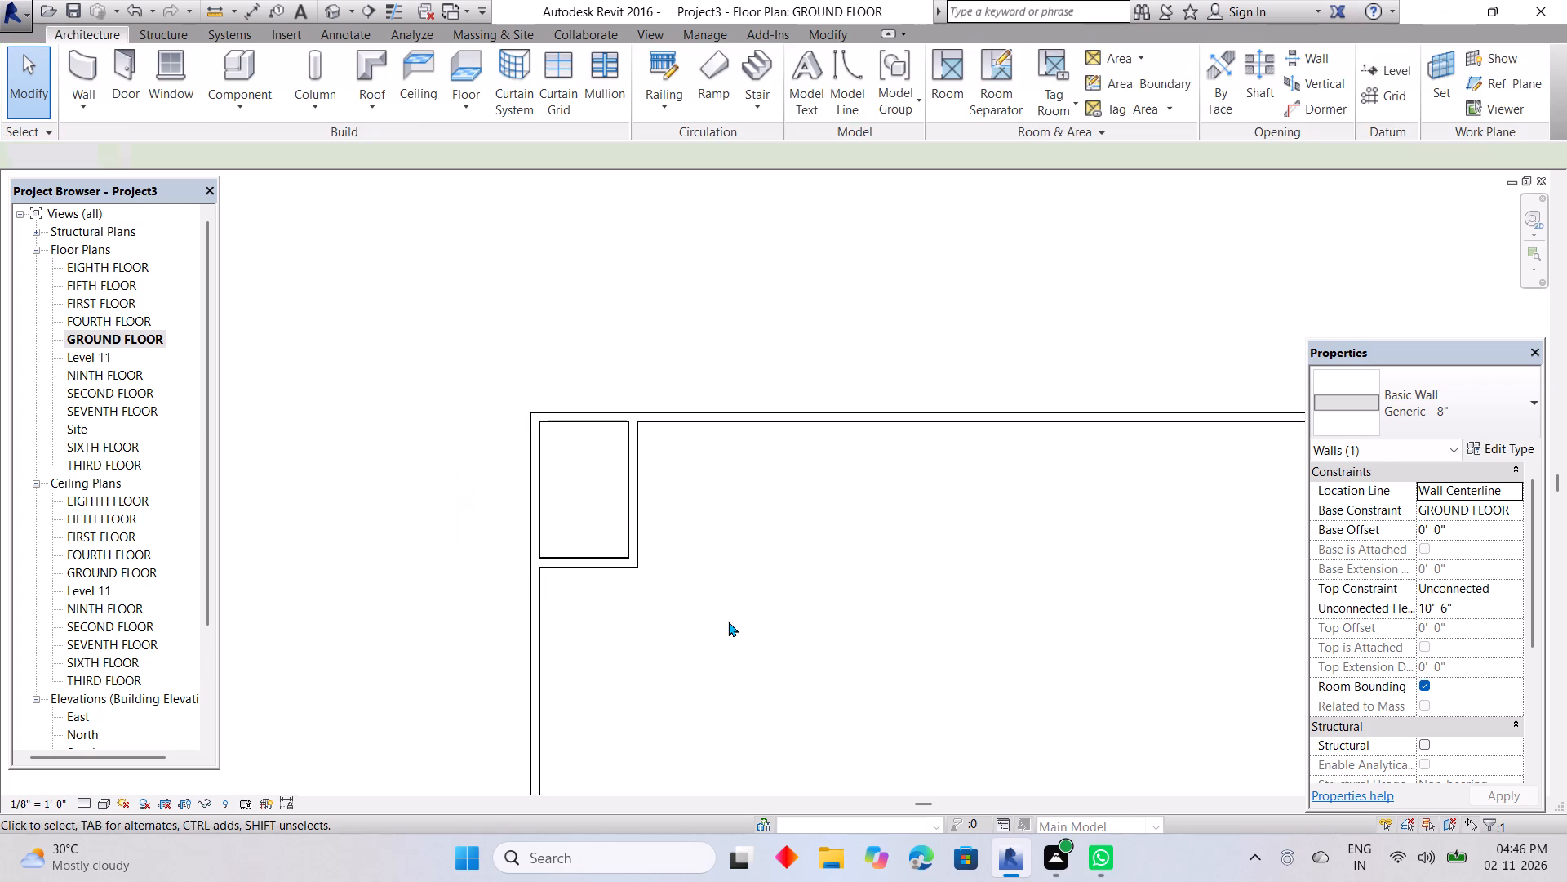
# Enclose a second room east of the corner room by continuing its south wall 9' 3" east, turned north to the exterior wall.
pyautogui.moveTo(716, 610); pyautogui.dragTo(570, 612, button='middle')
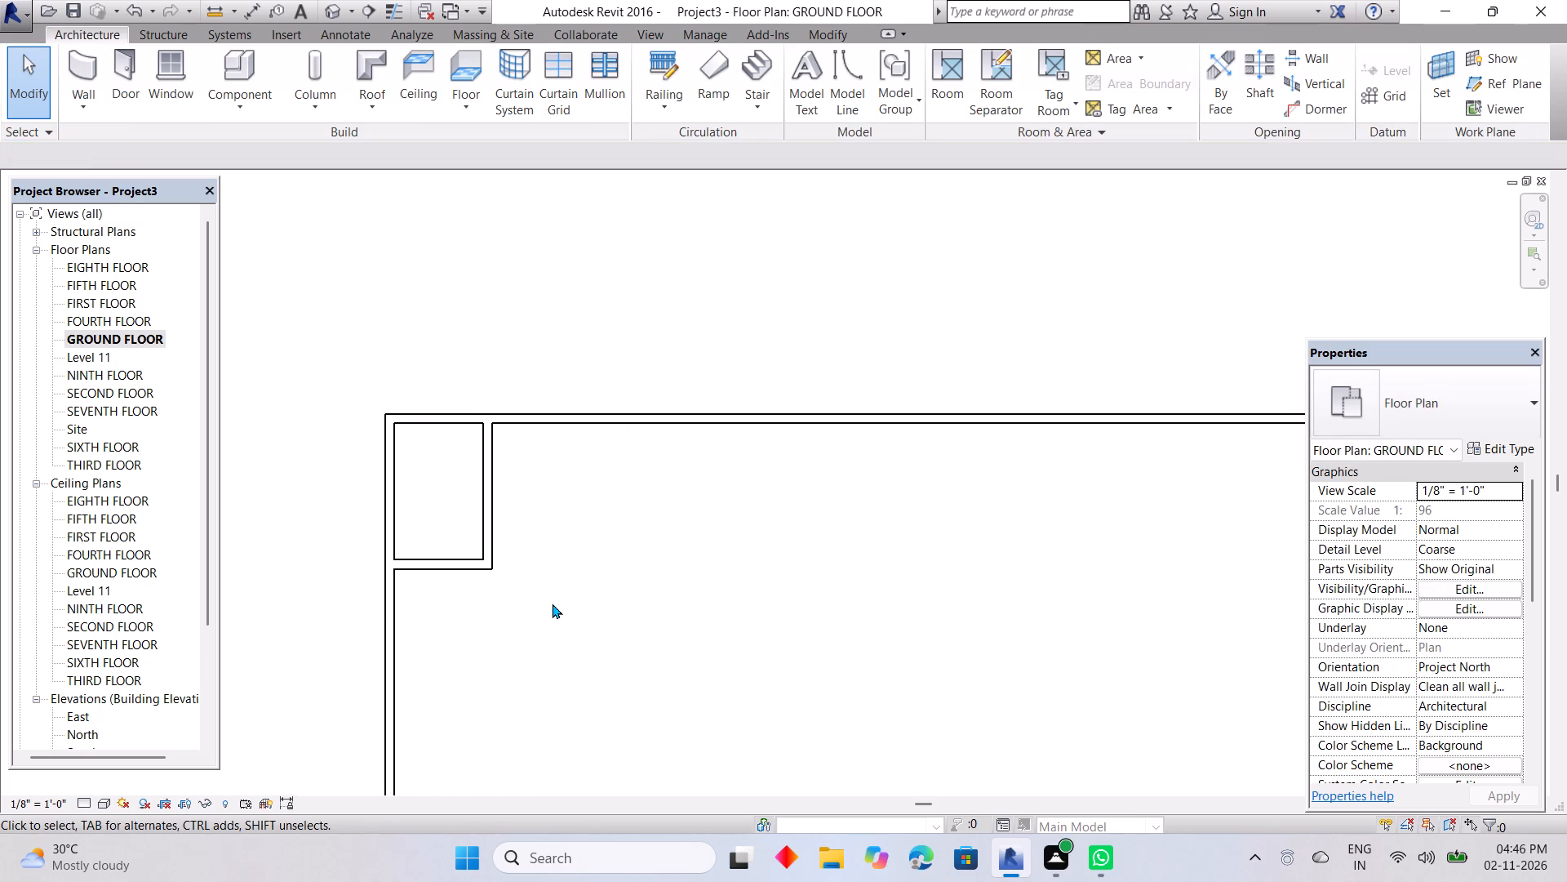
pyautogui.moveTo(552, 604); pyautogui.dragTo(485, 610, button='middle')
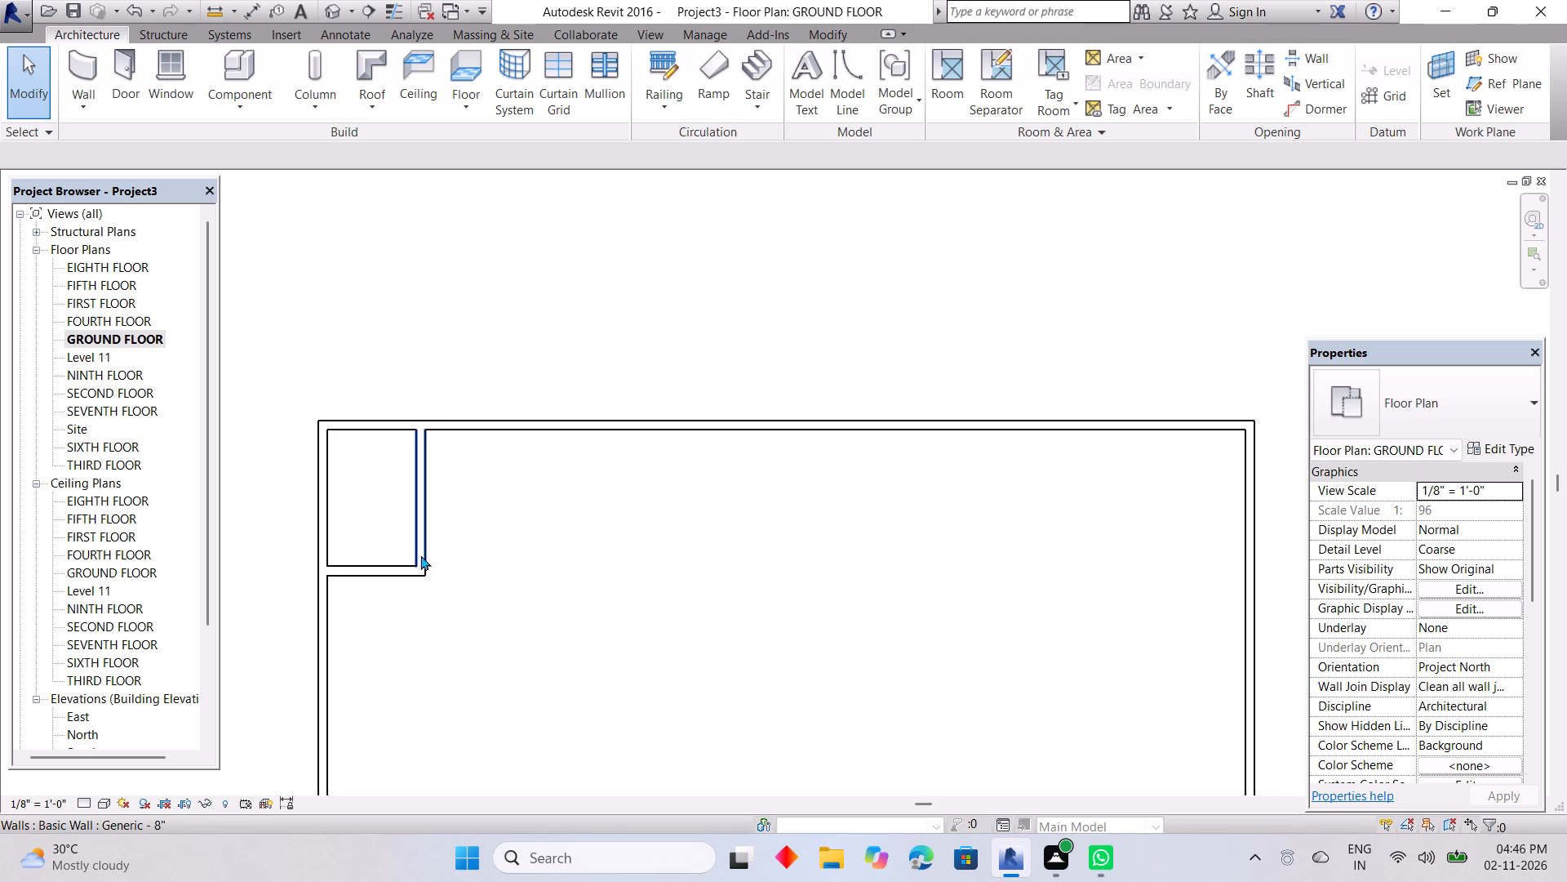
pyautogui.press('w')
pyautogui.press('space')
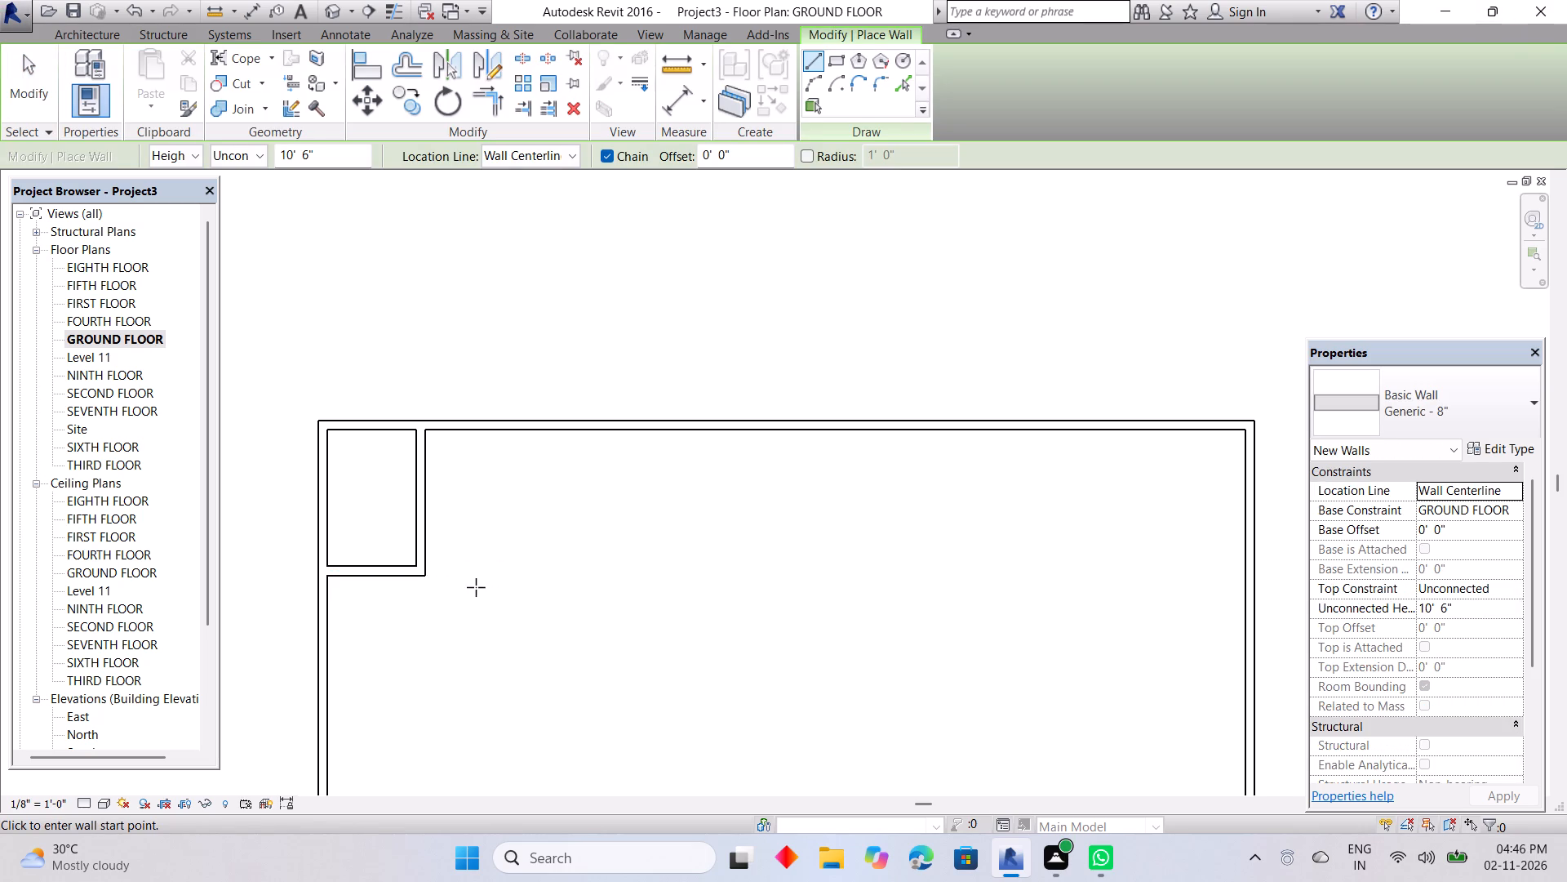
pyautogui.click(425, 568)
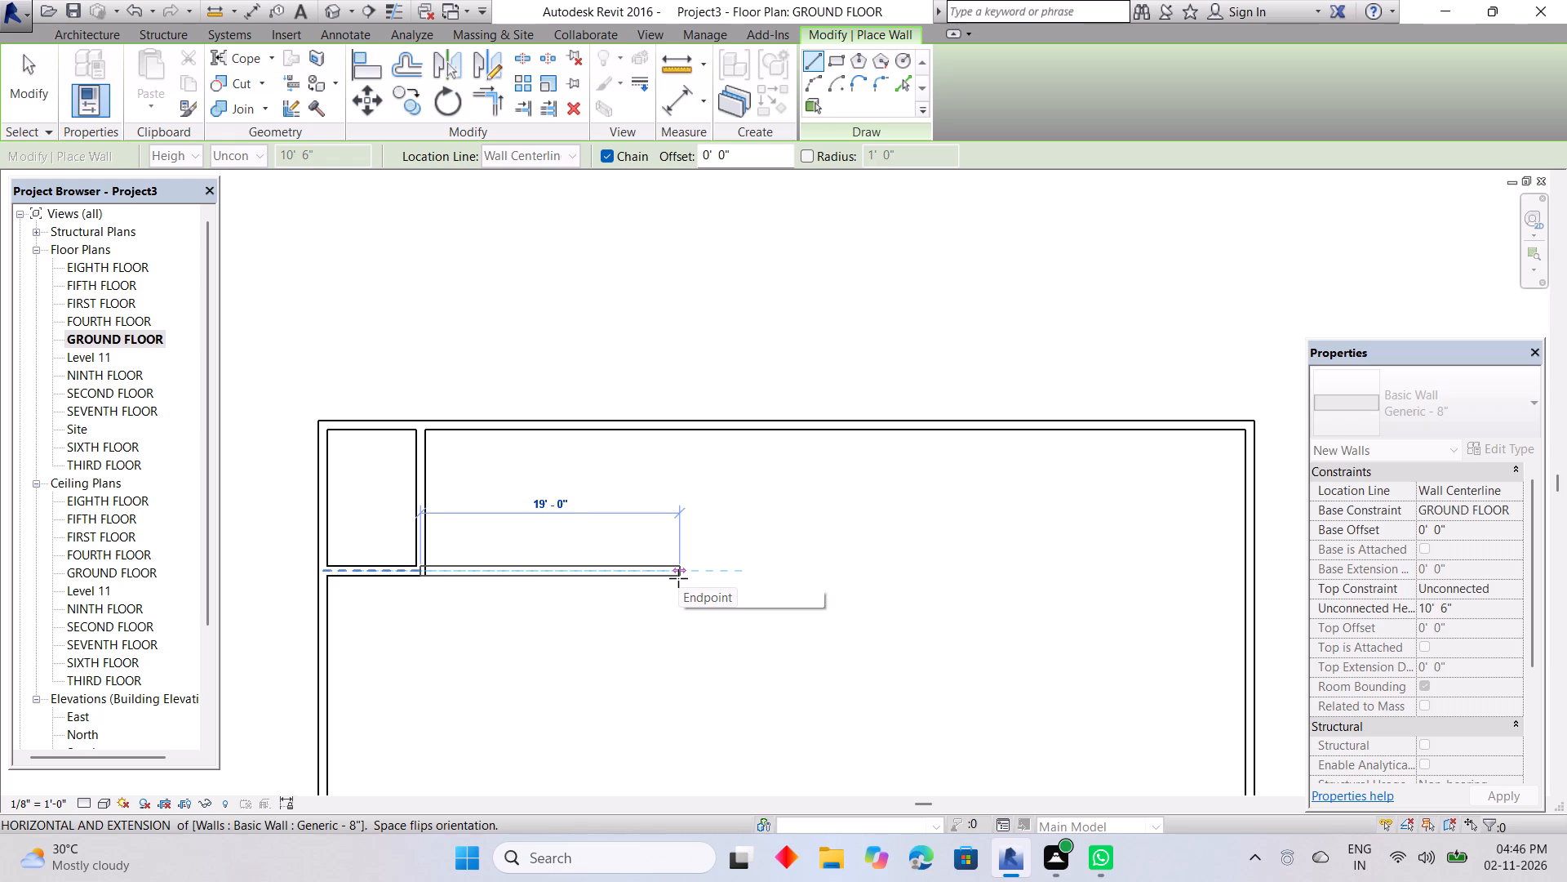
pyautogui.press('9')
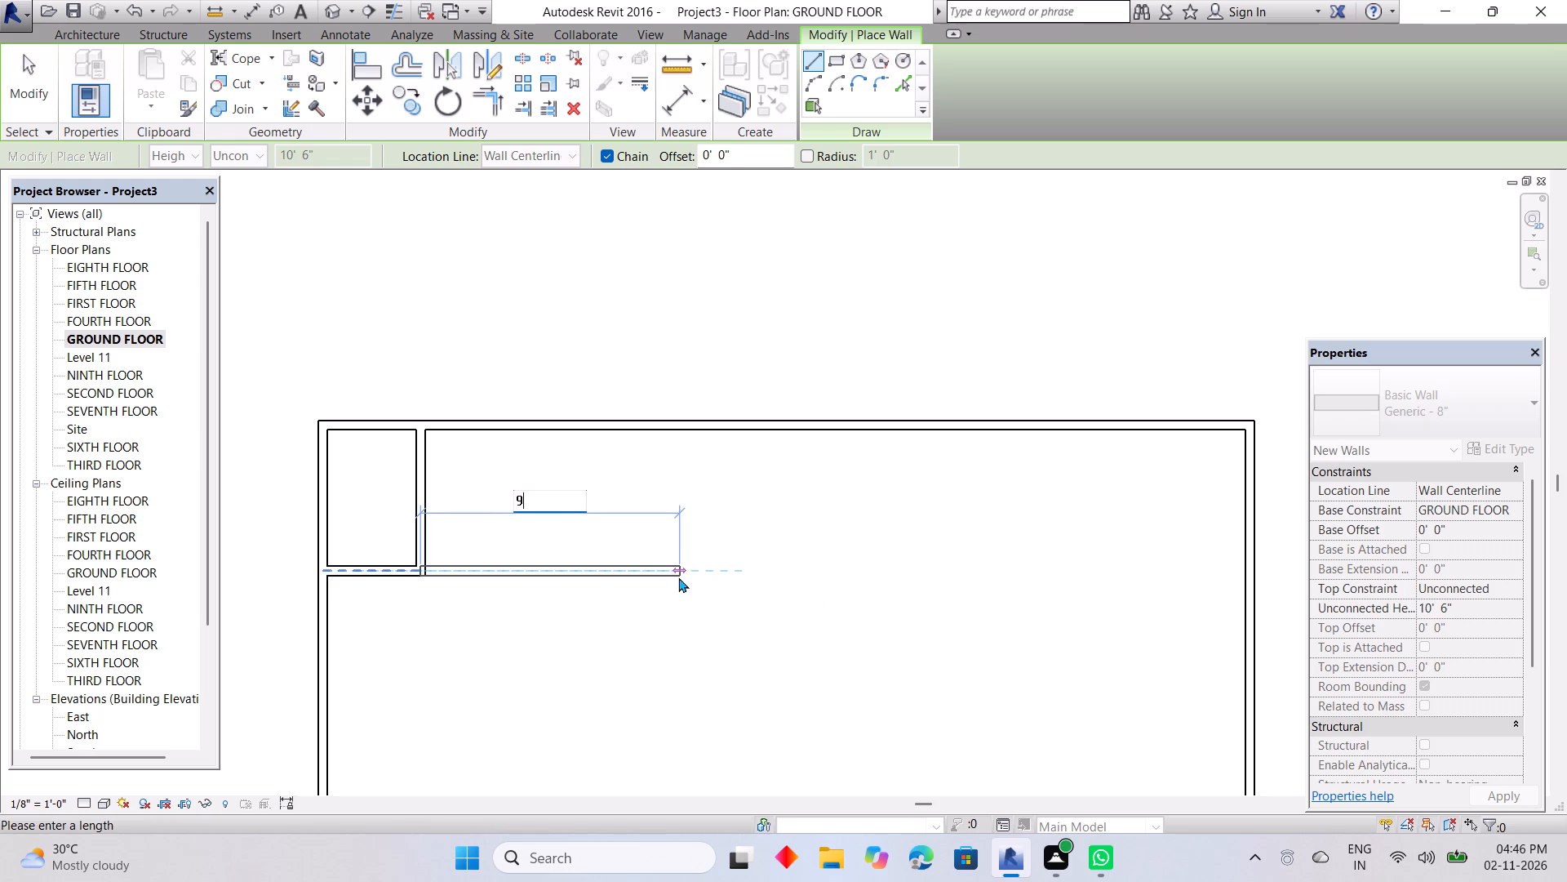
pyautogui.press("'")
pyautogui.press('3')
pyautogui.press('Return')
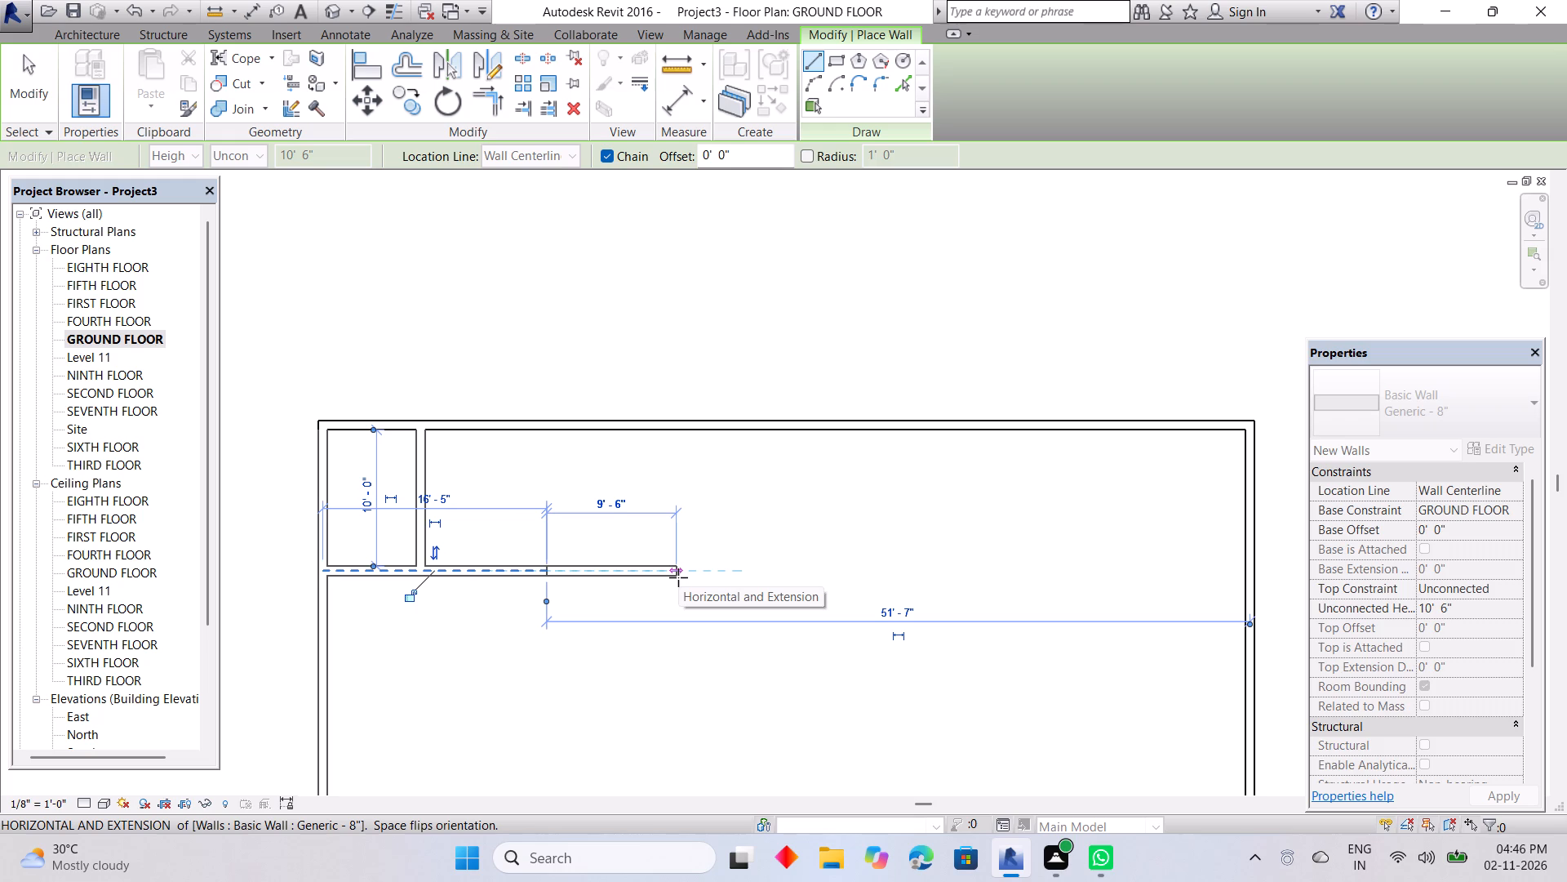
pyautogui.click(539, 432)
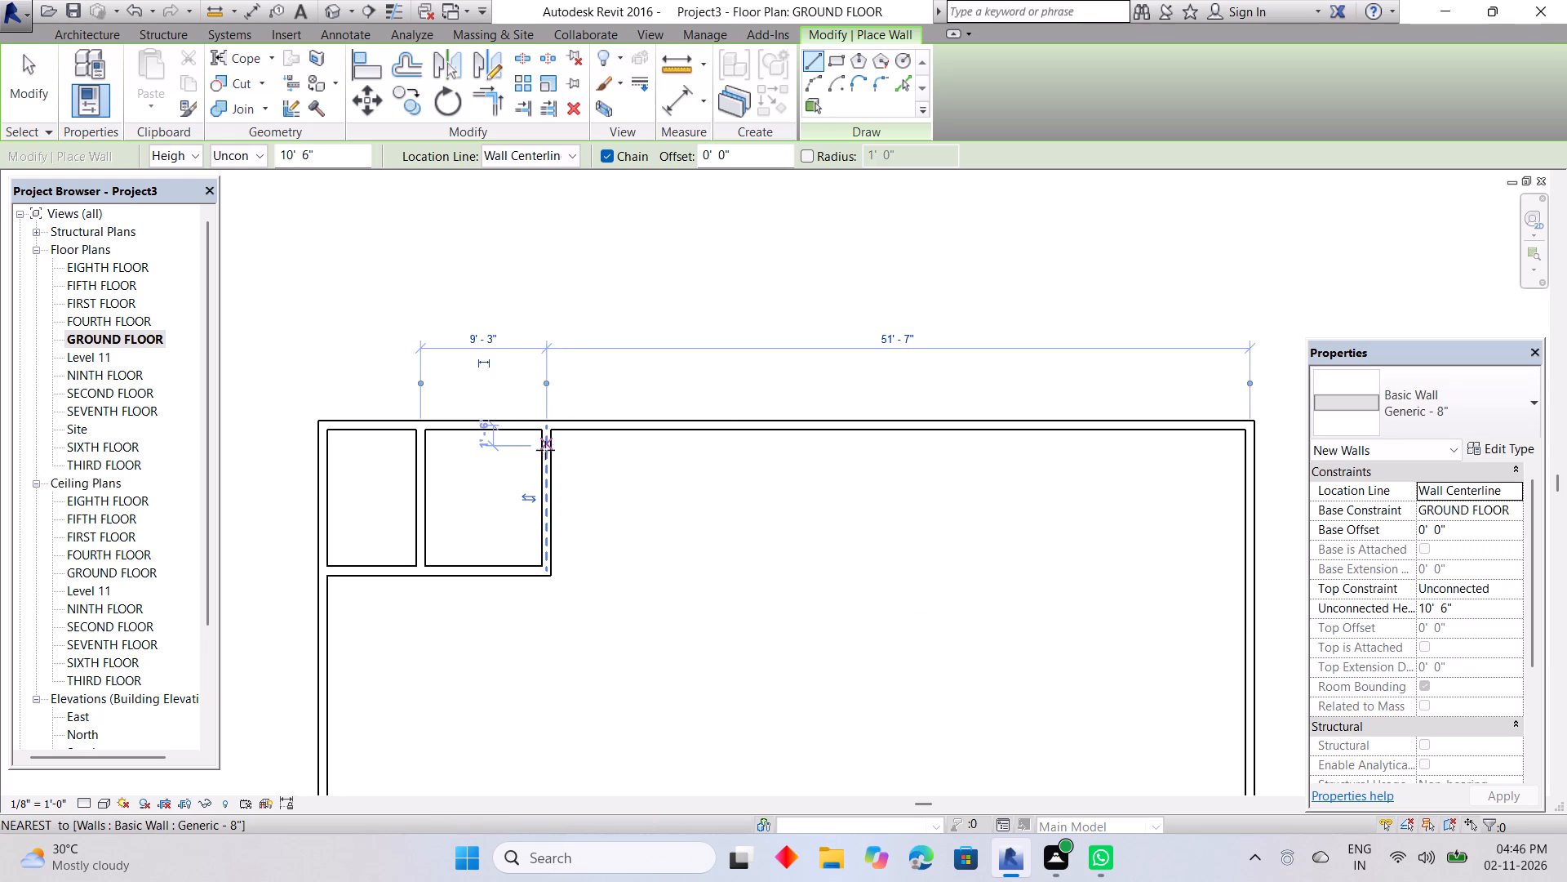
pyautogui.press('Escape')
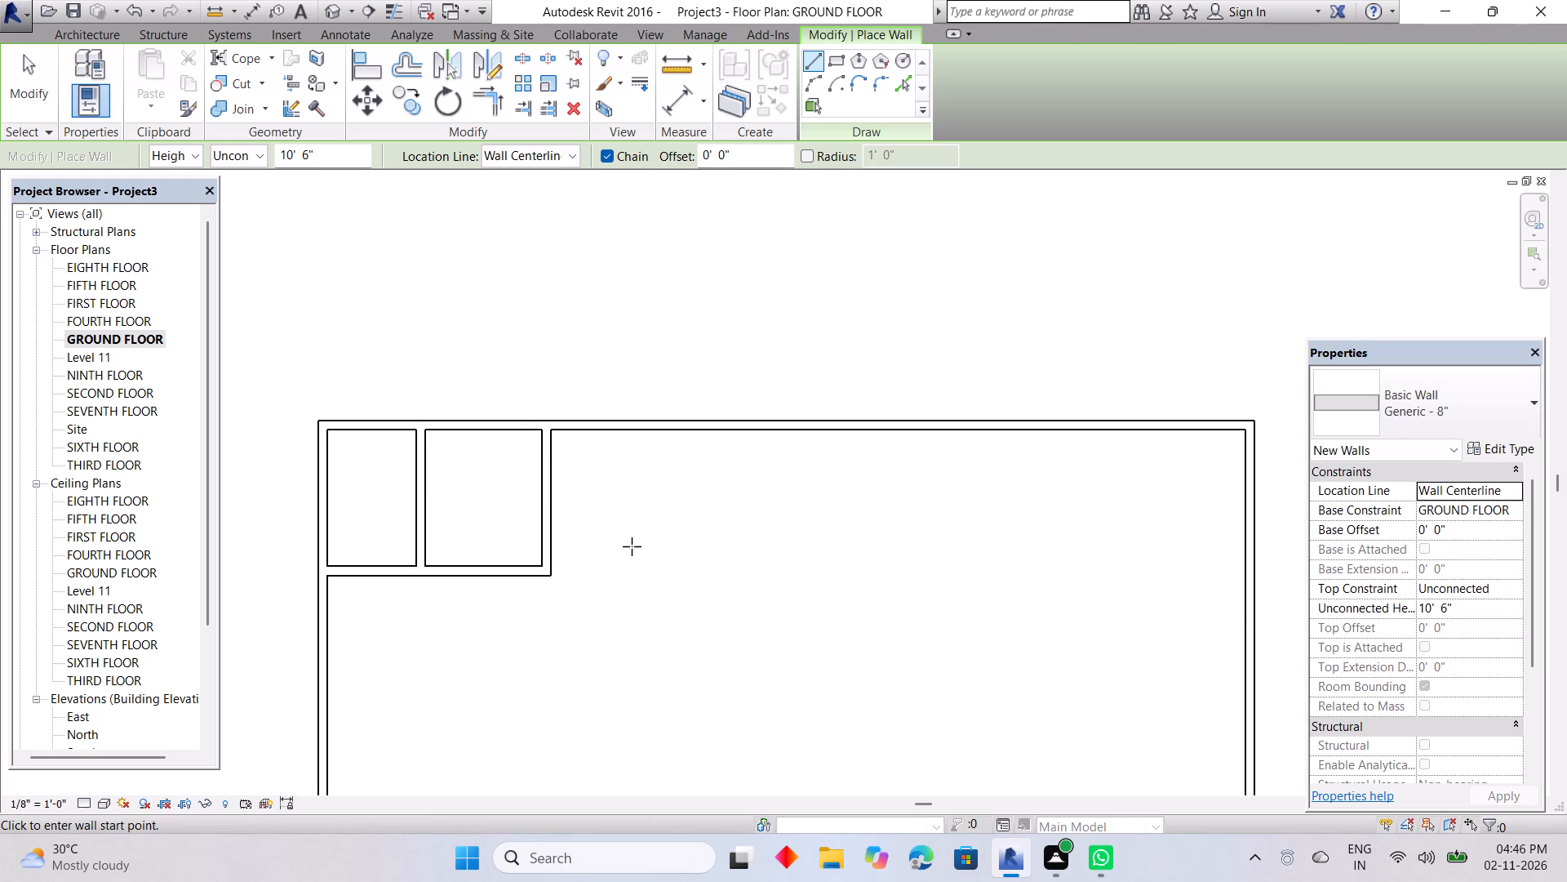
pyautogui.press('Escape')
pyautogui.click(508, 568)
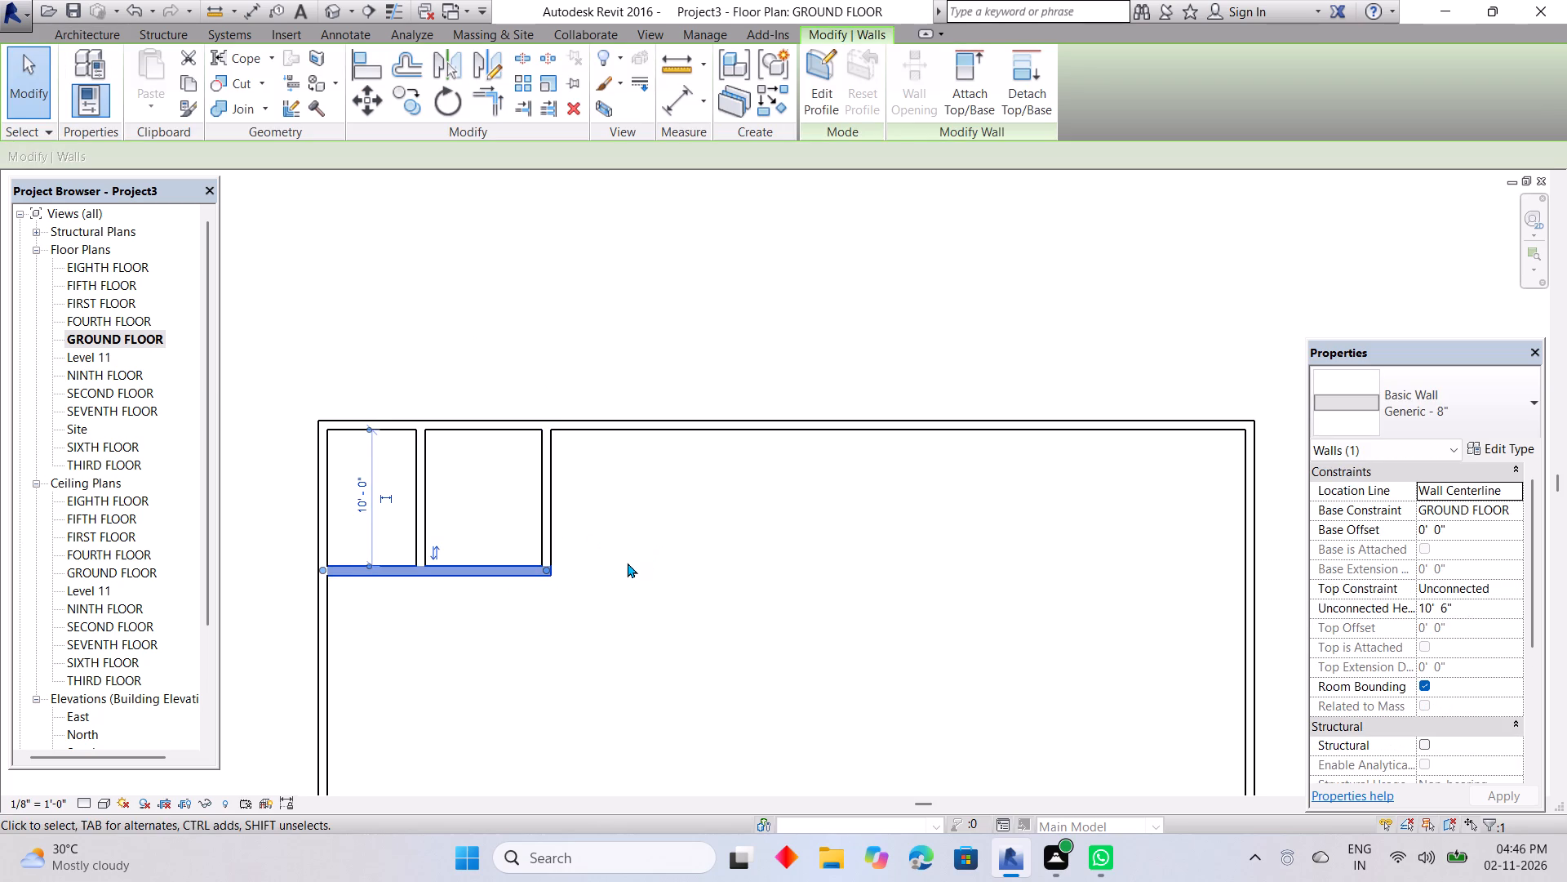
pyautogui.press('Escape')
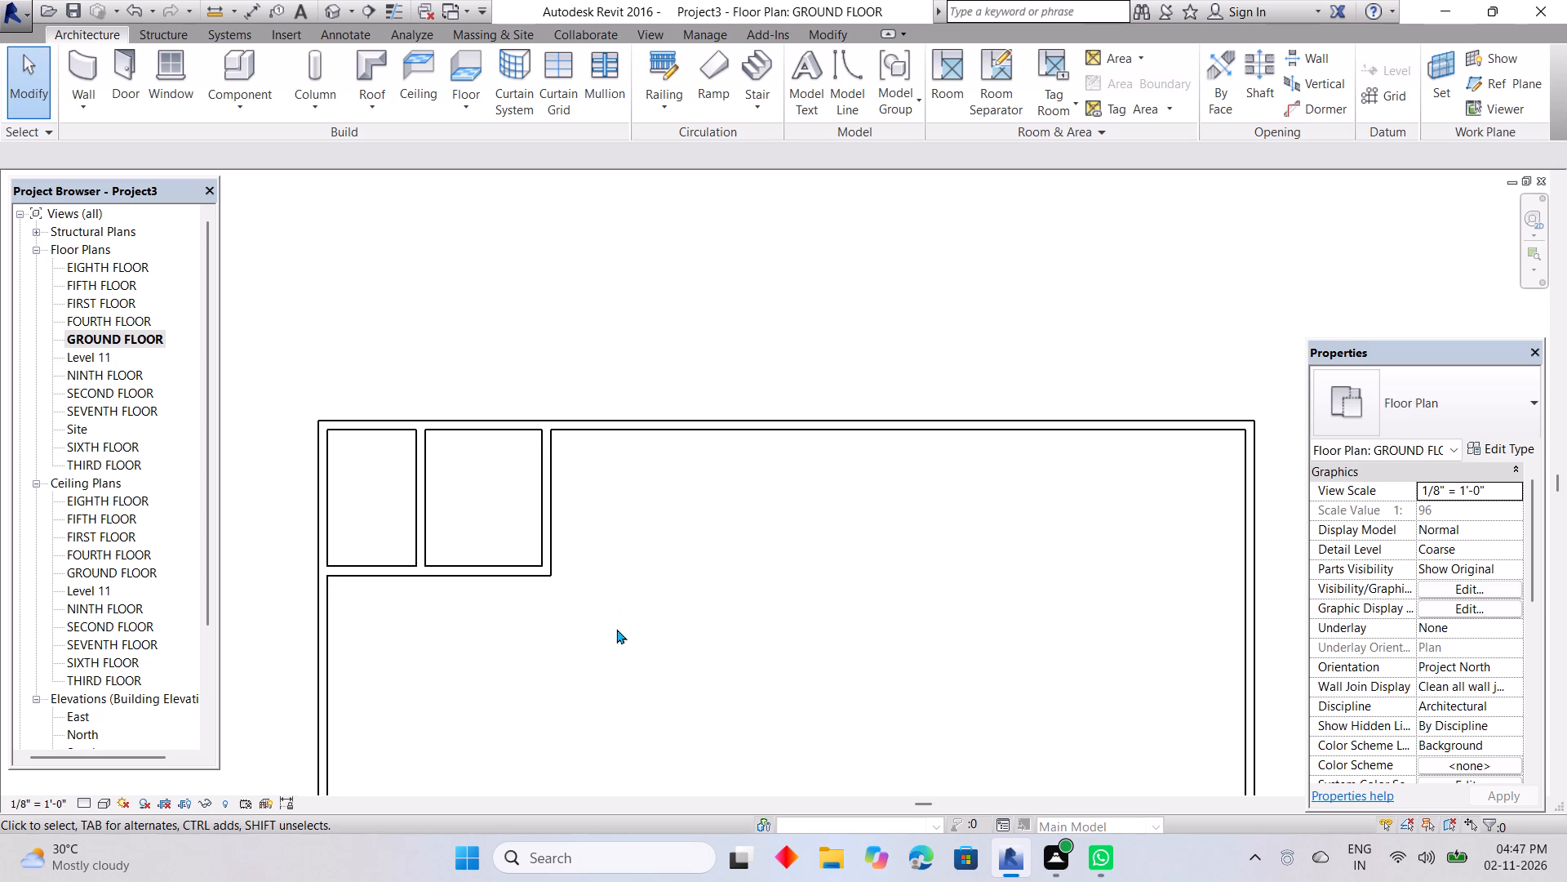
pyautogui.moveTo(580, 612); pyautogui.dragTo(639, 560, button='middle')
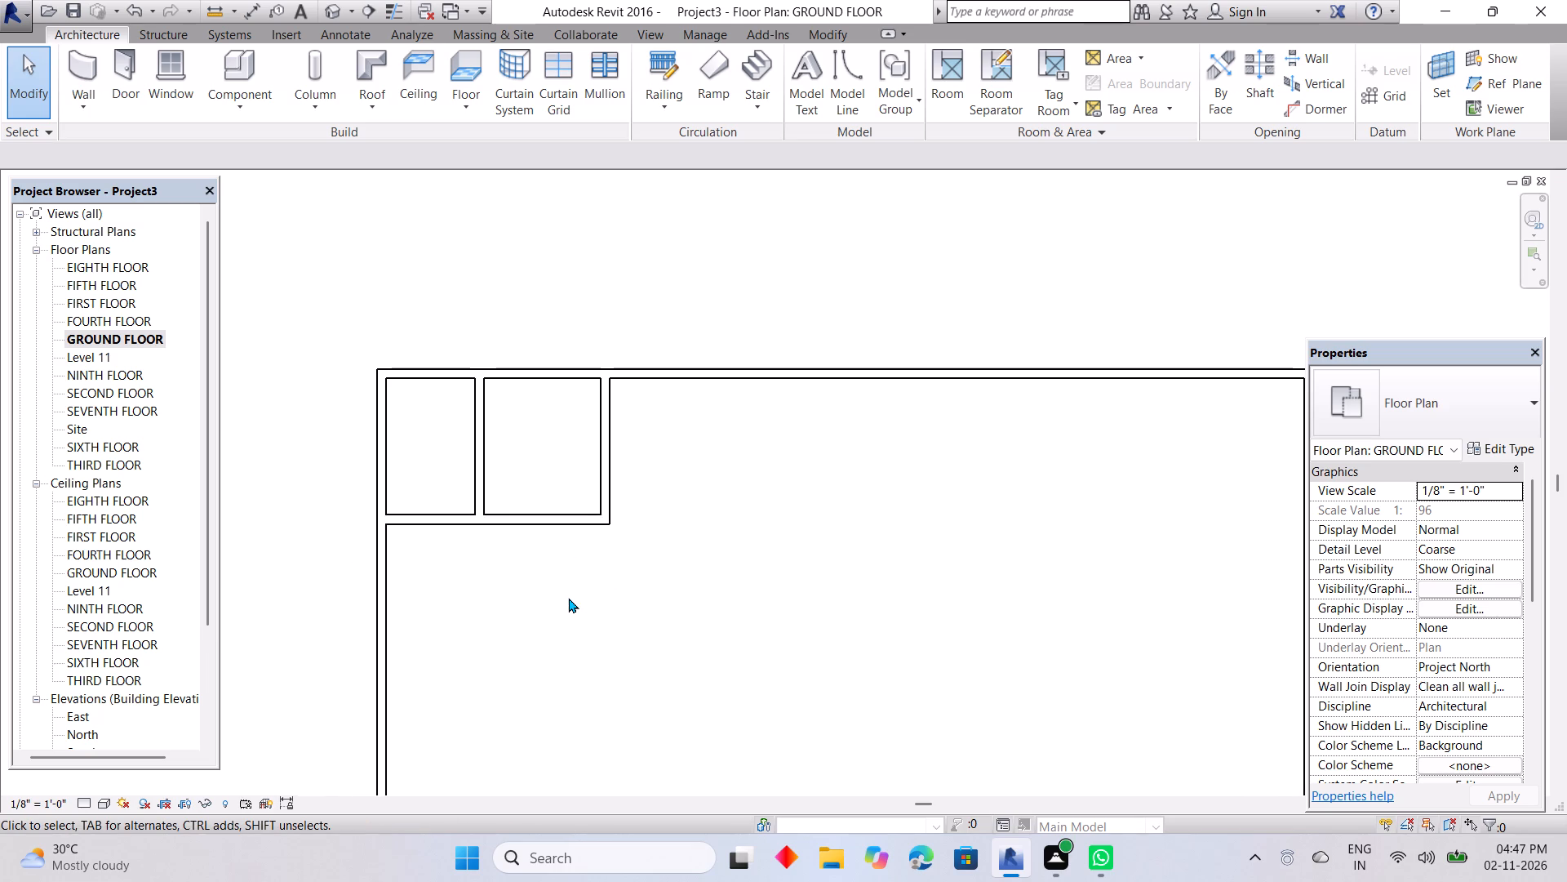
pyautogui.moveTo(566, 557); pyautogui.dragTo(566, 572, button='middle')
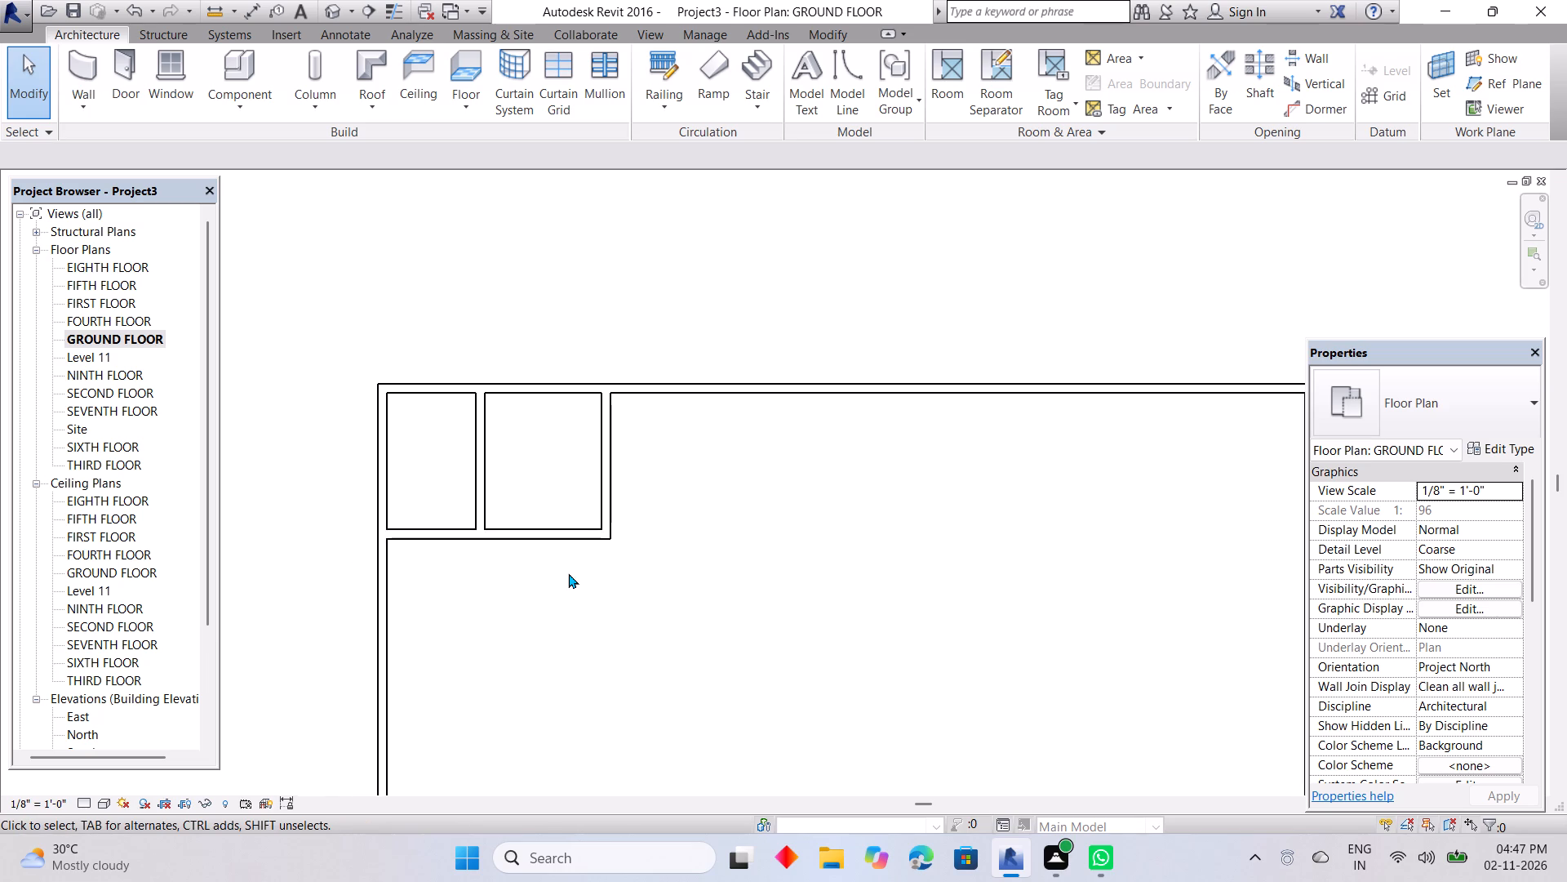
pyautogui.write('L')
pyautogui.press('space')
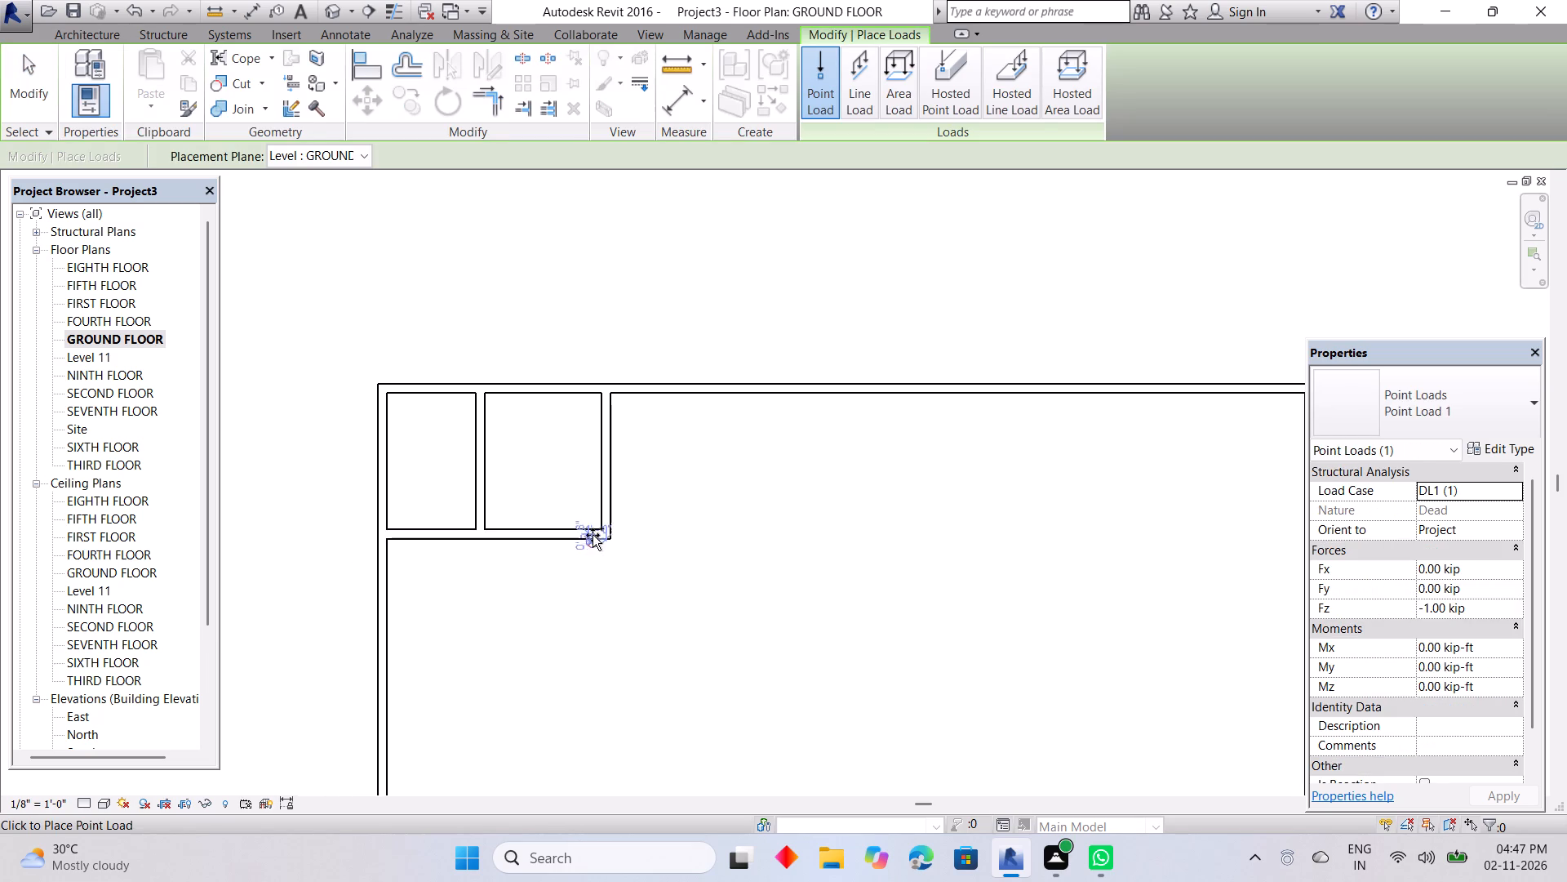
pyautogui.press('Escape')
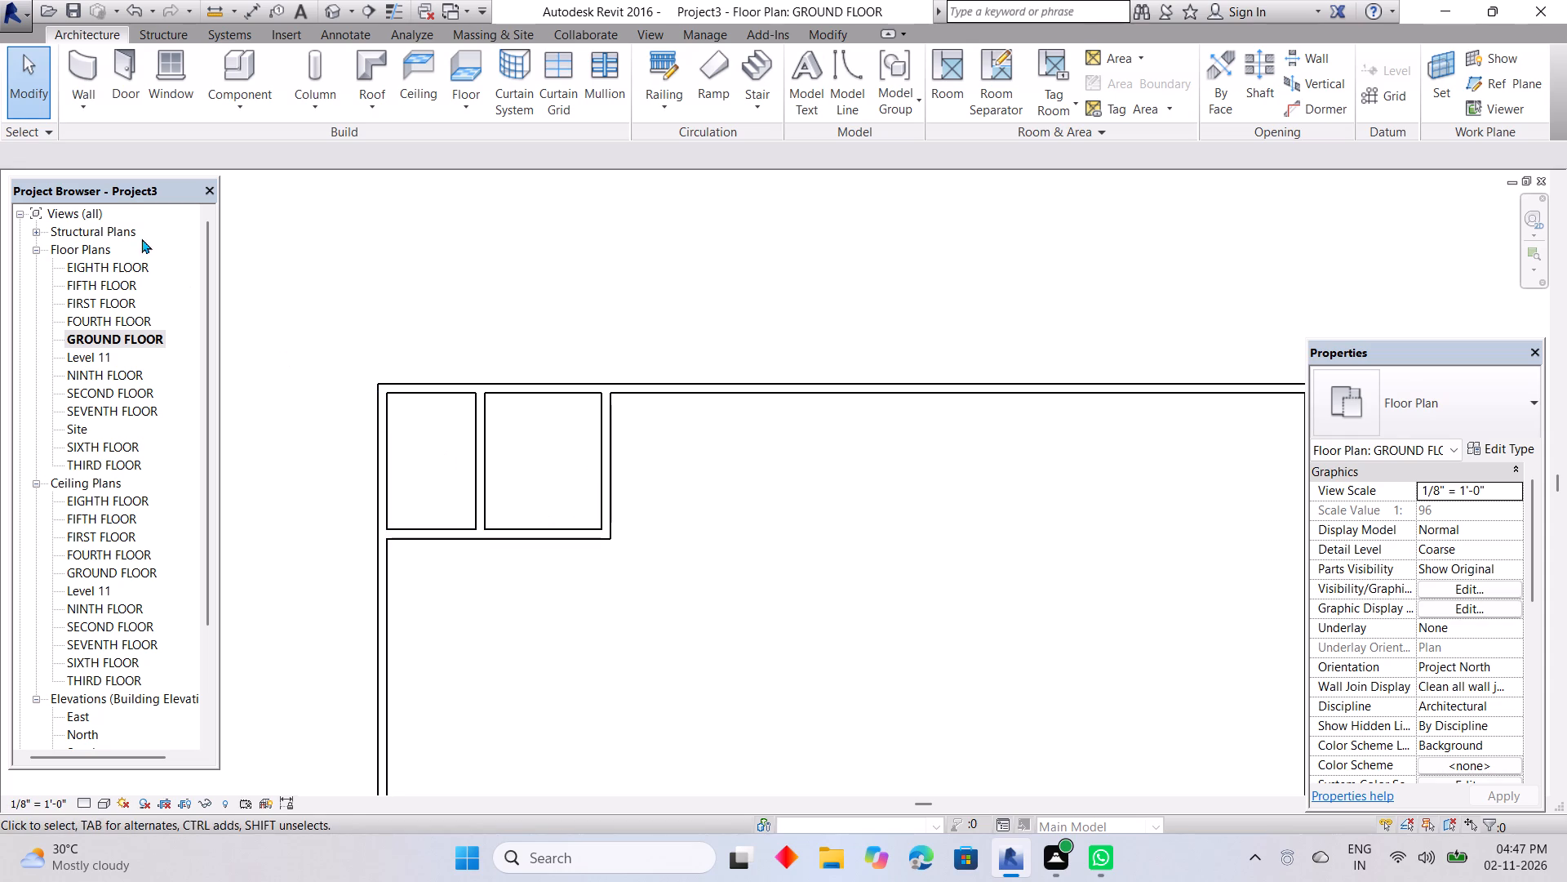
# Enclose a small room with Generic - 8" walls from the second room's southeast corner: 4' south, 5' 6" west, and north to the existing wall.
pyautogui.click(74, 63)
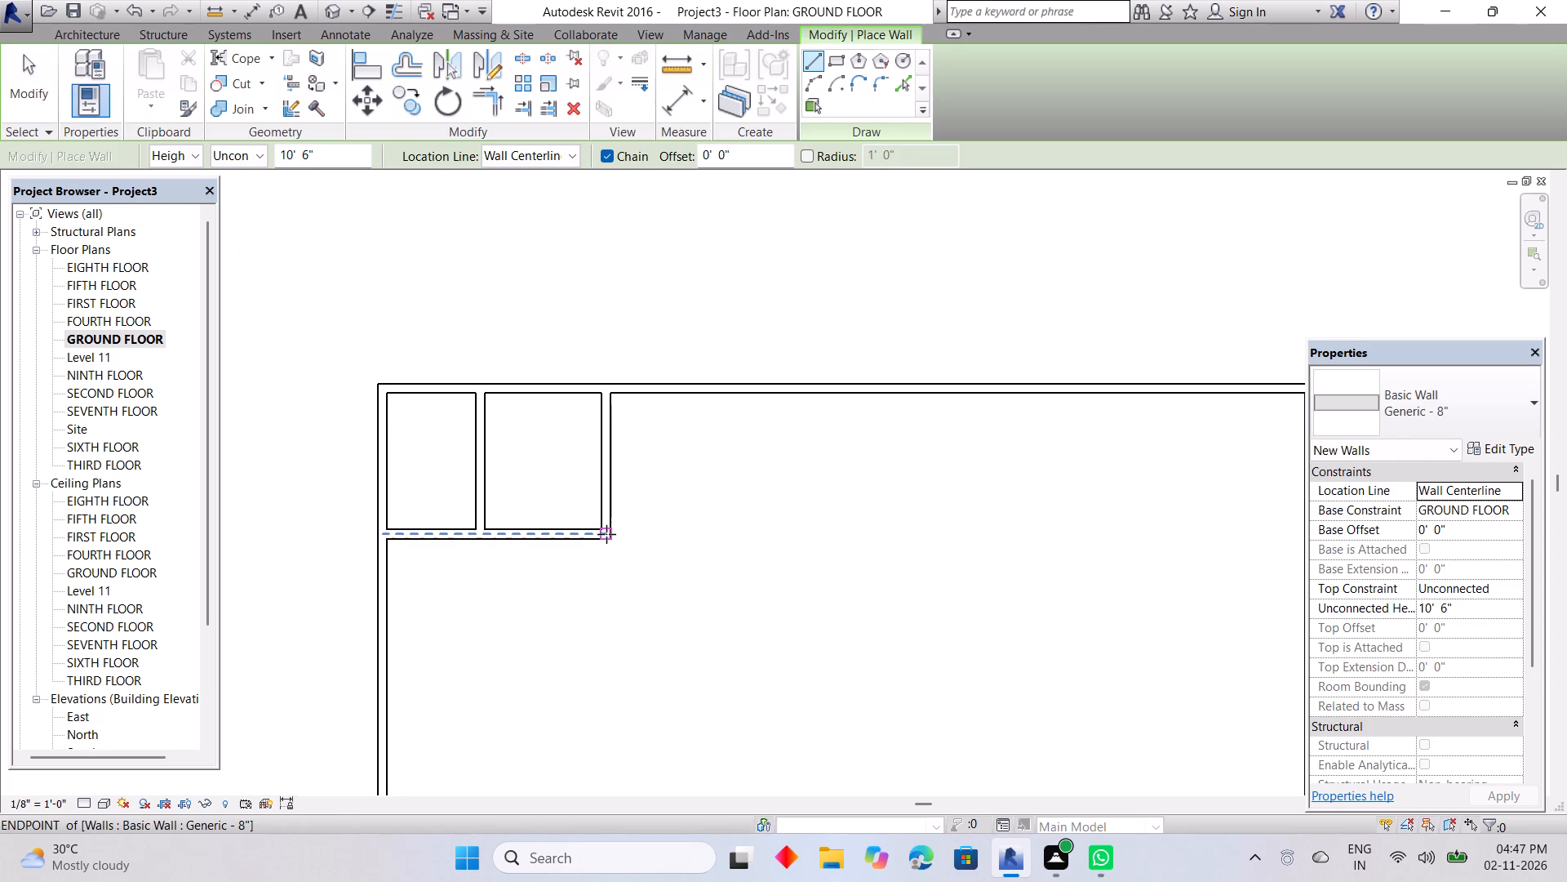
pyautogui.click(606, 533)
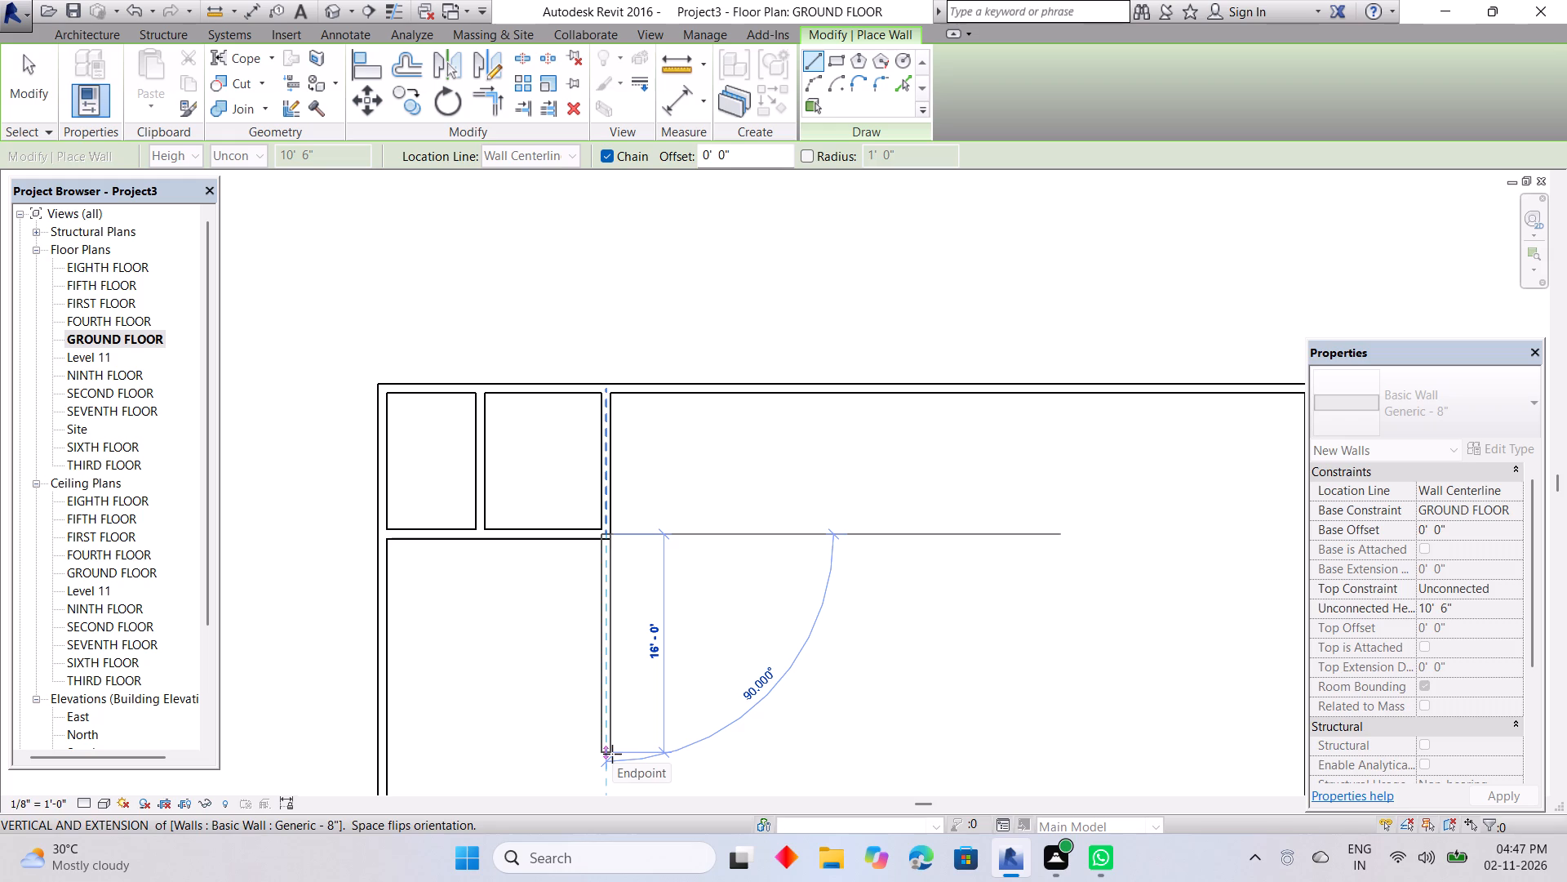
pyautogui.press('4')
pyautogui.press('Return')
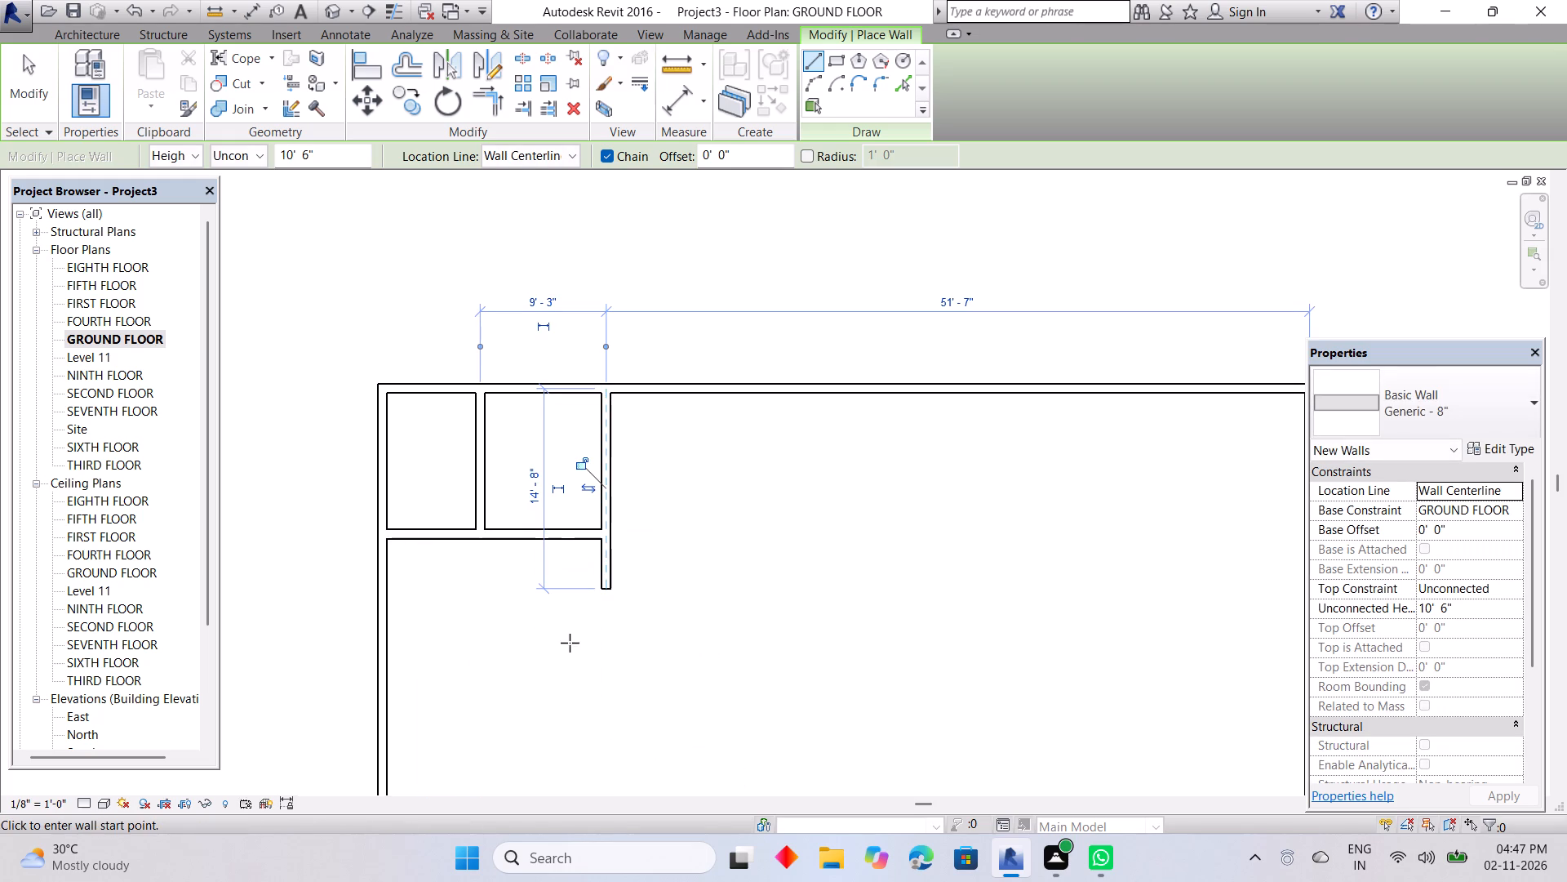
pyautogui.click(600, 585)
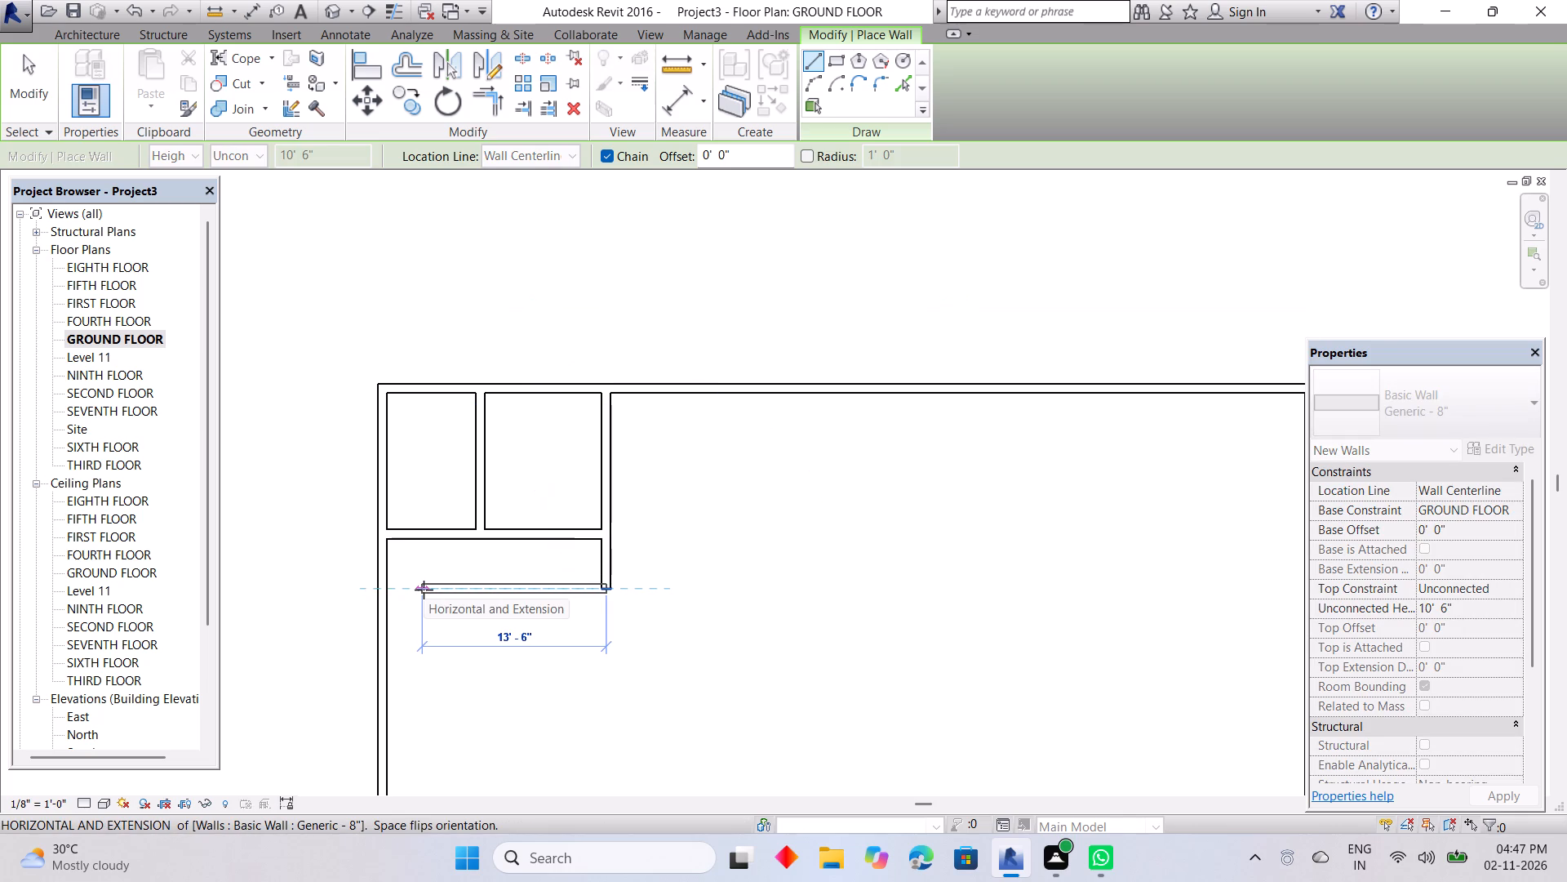
pyautogui.press('5')
pyautogui.write("'8")
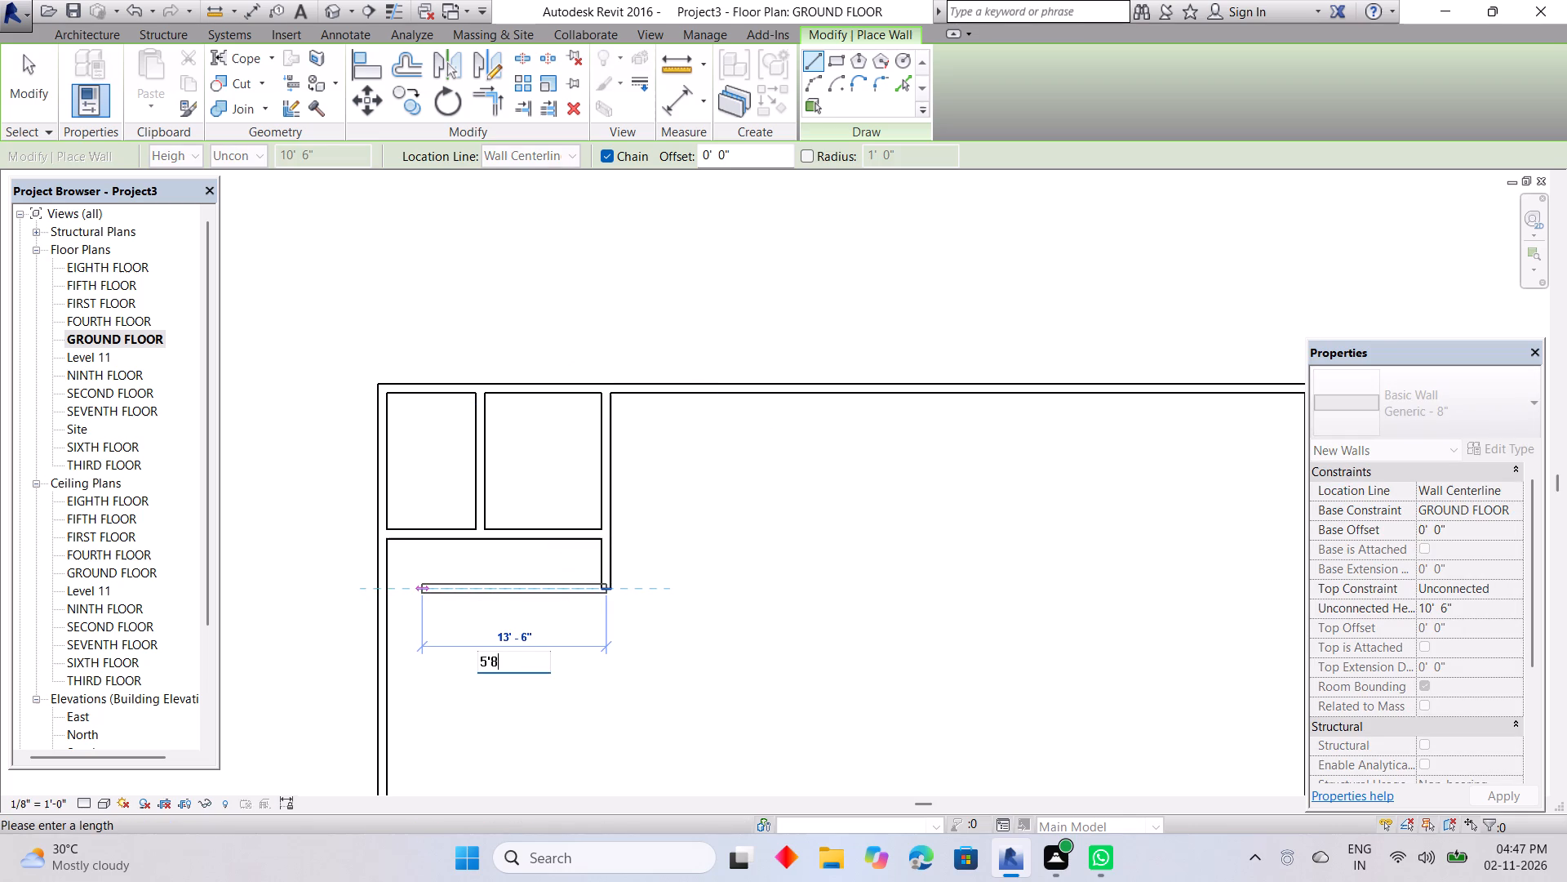
pyautogui.press('BackSpace')
pyautogui.press('6')
pyautogui.press('Return')
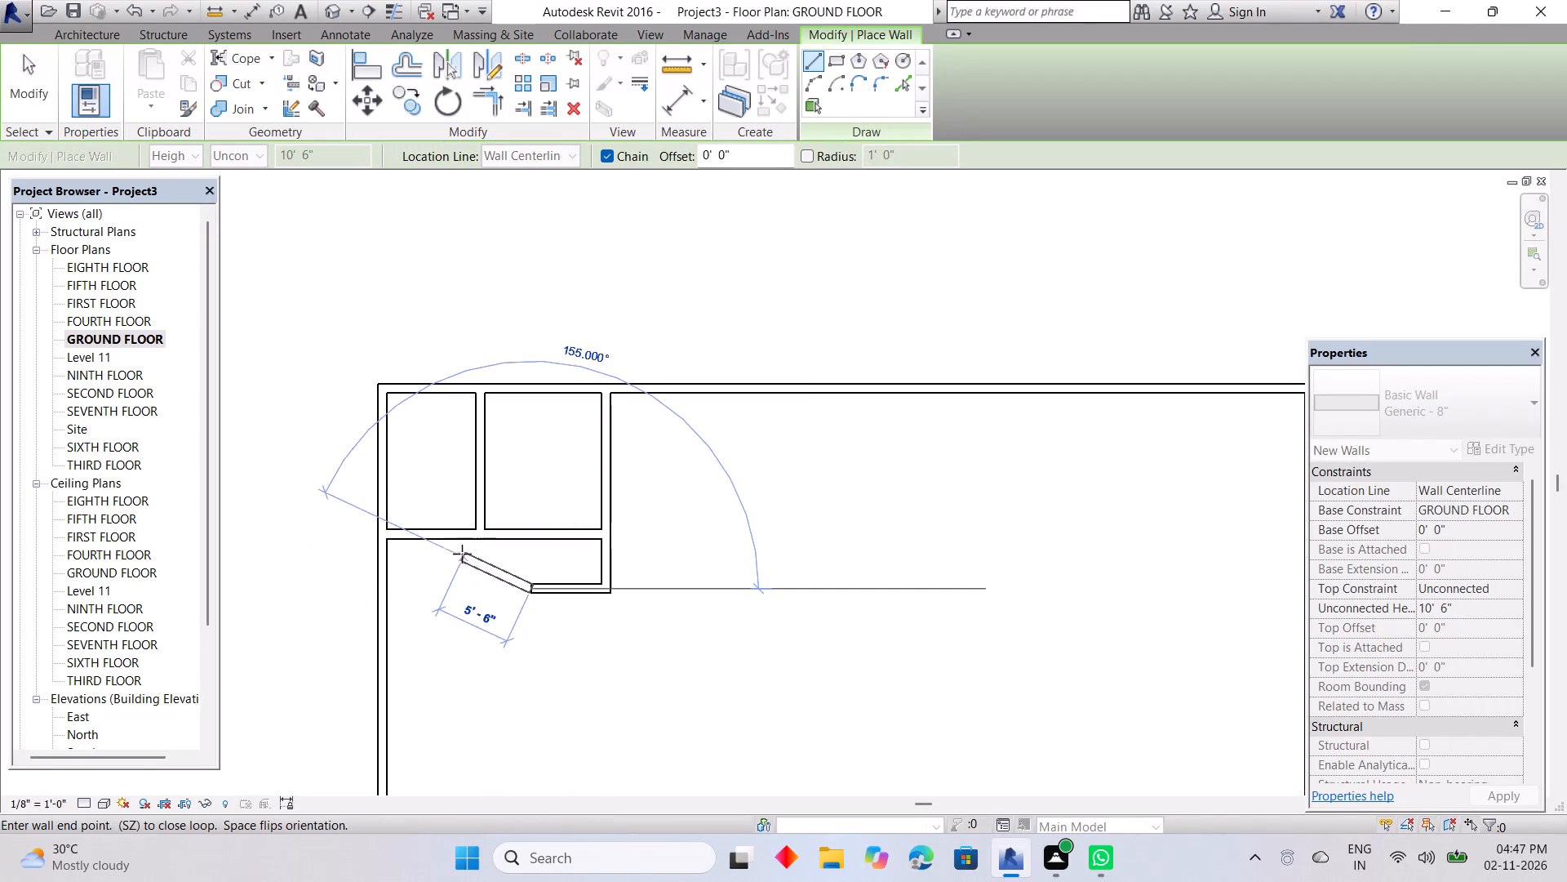
pyautogui.click(525, 534)
pyautogui.press('Escape')
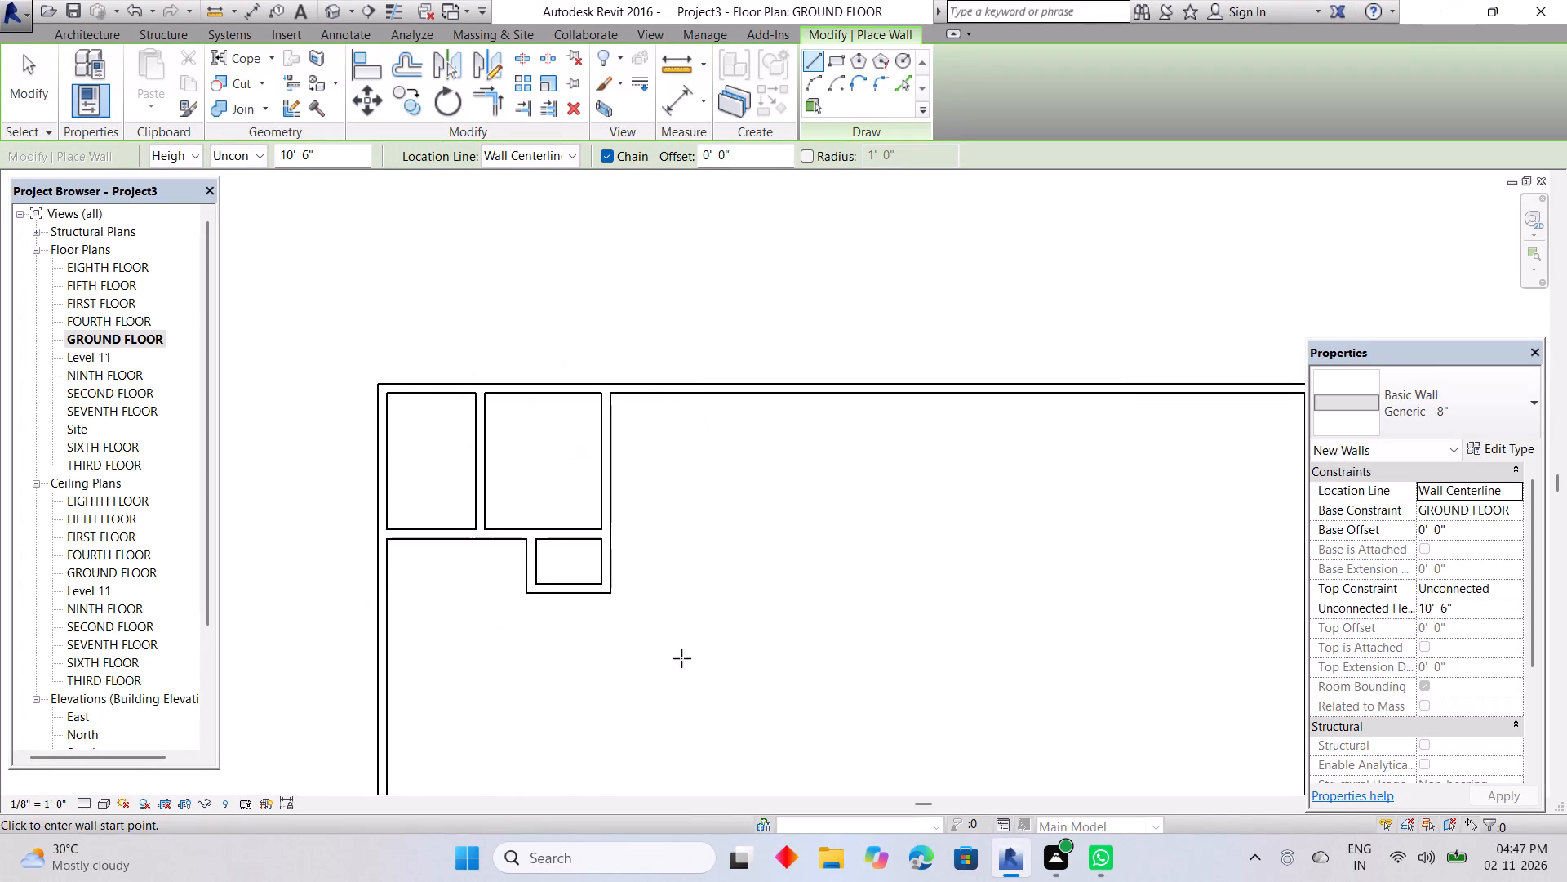
# Enclose a larger room below by extending the east wall 6' south from the small room's southeast corner, turned west to the exterior wall.
pyautogui.moveTo(539, 667); pyautogui.dragTo(582, 705, button='middle')
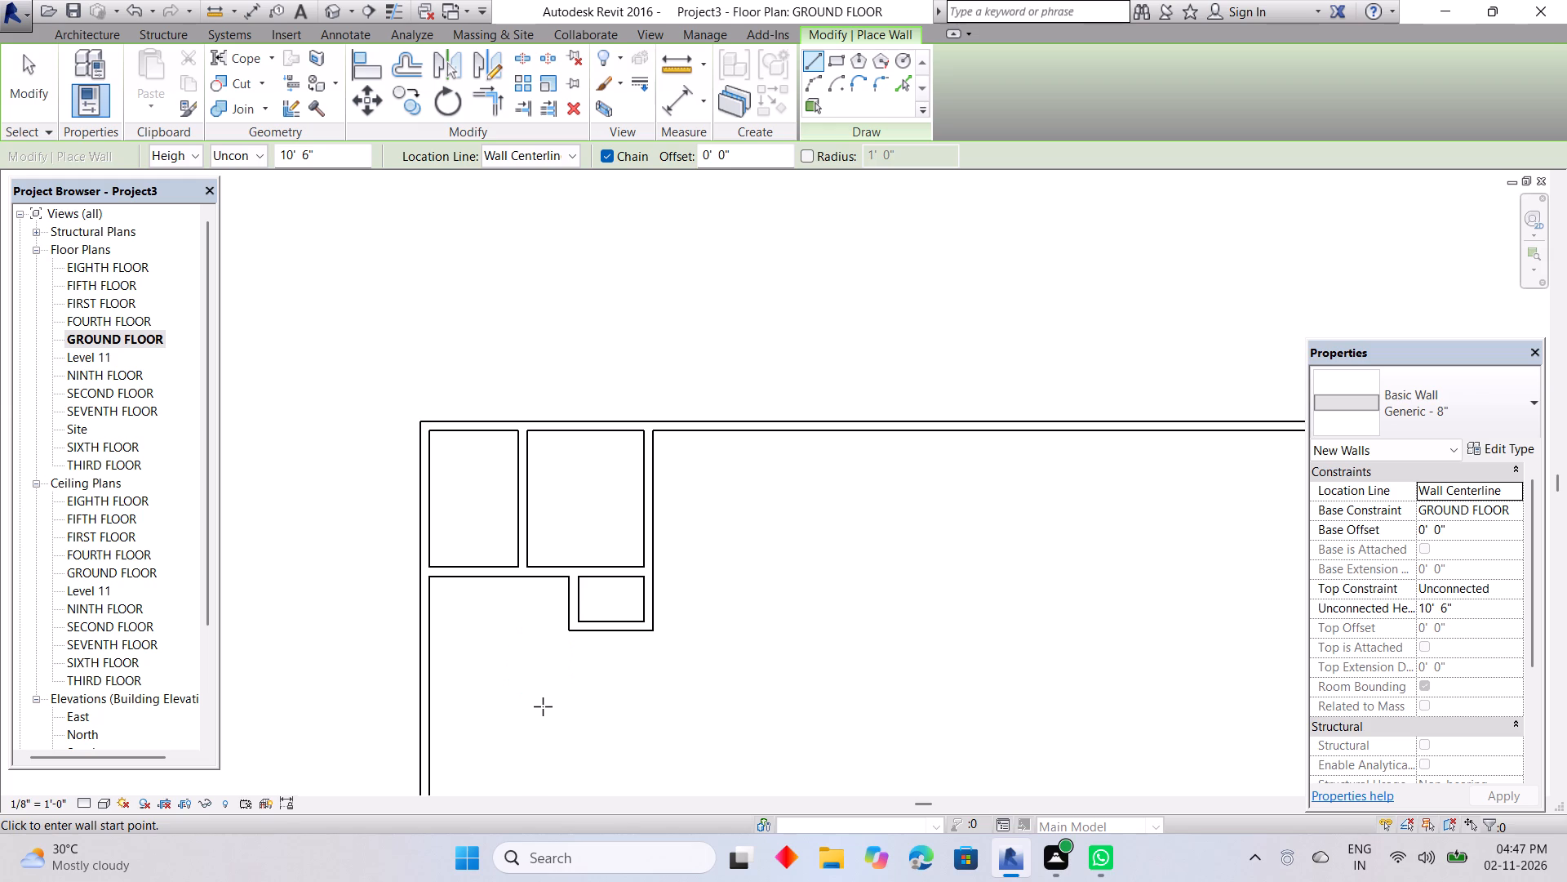
pyautogui.moveTo(543, 707); pyautogui.dragTo(549, 676, button='middle')
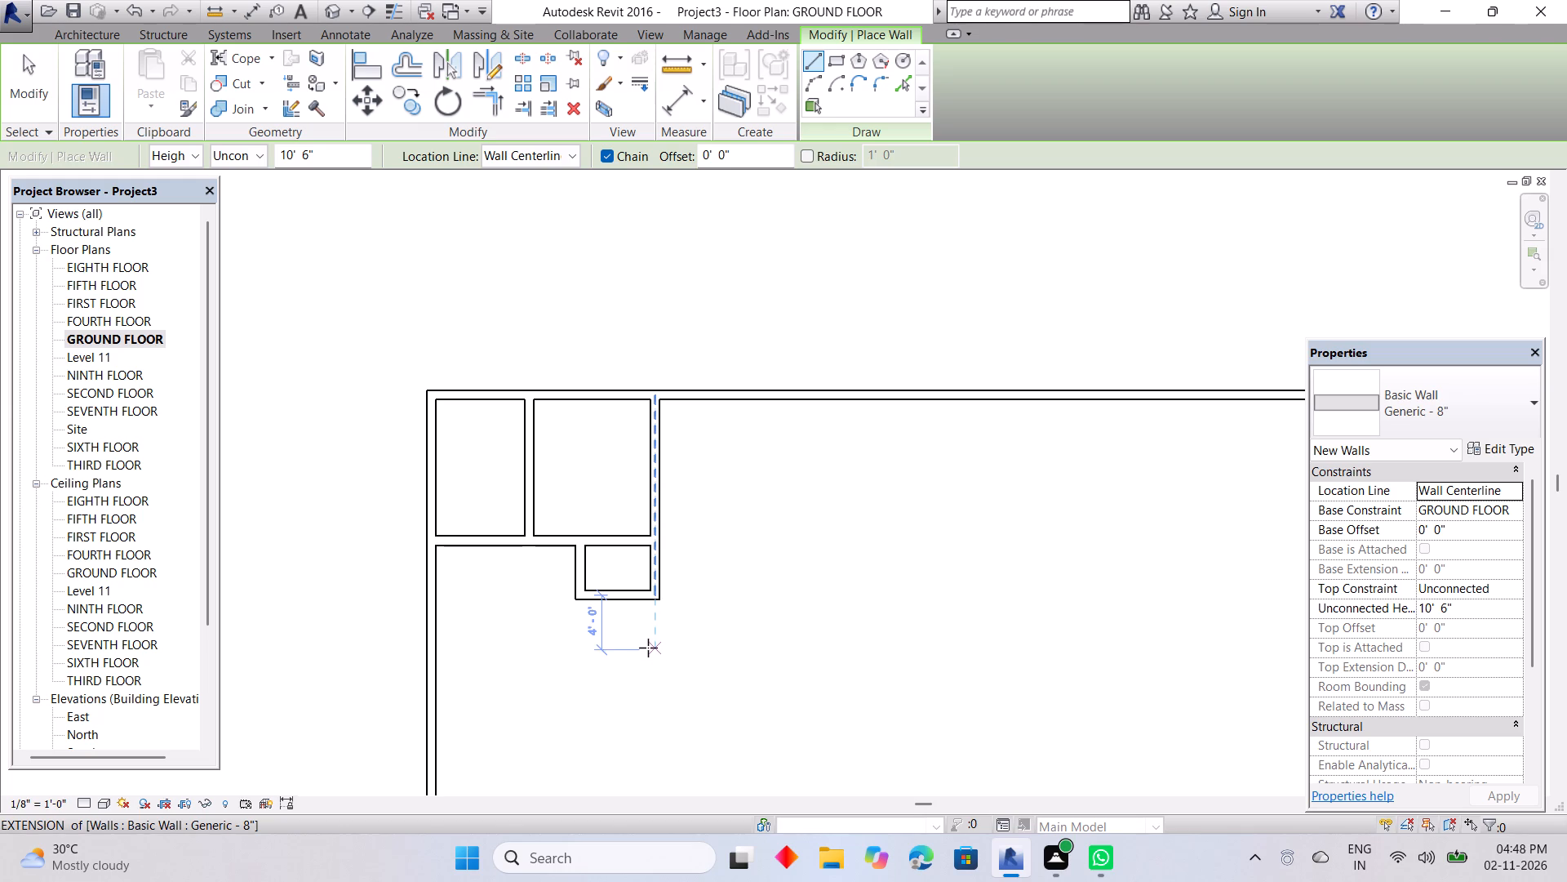
pyautogui.click(650, 594)
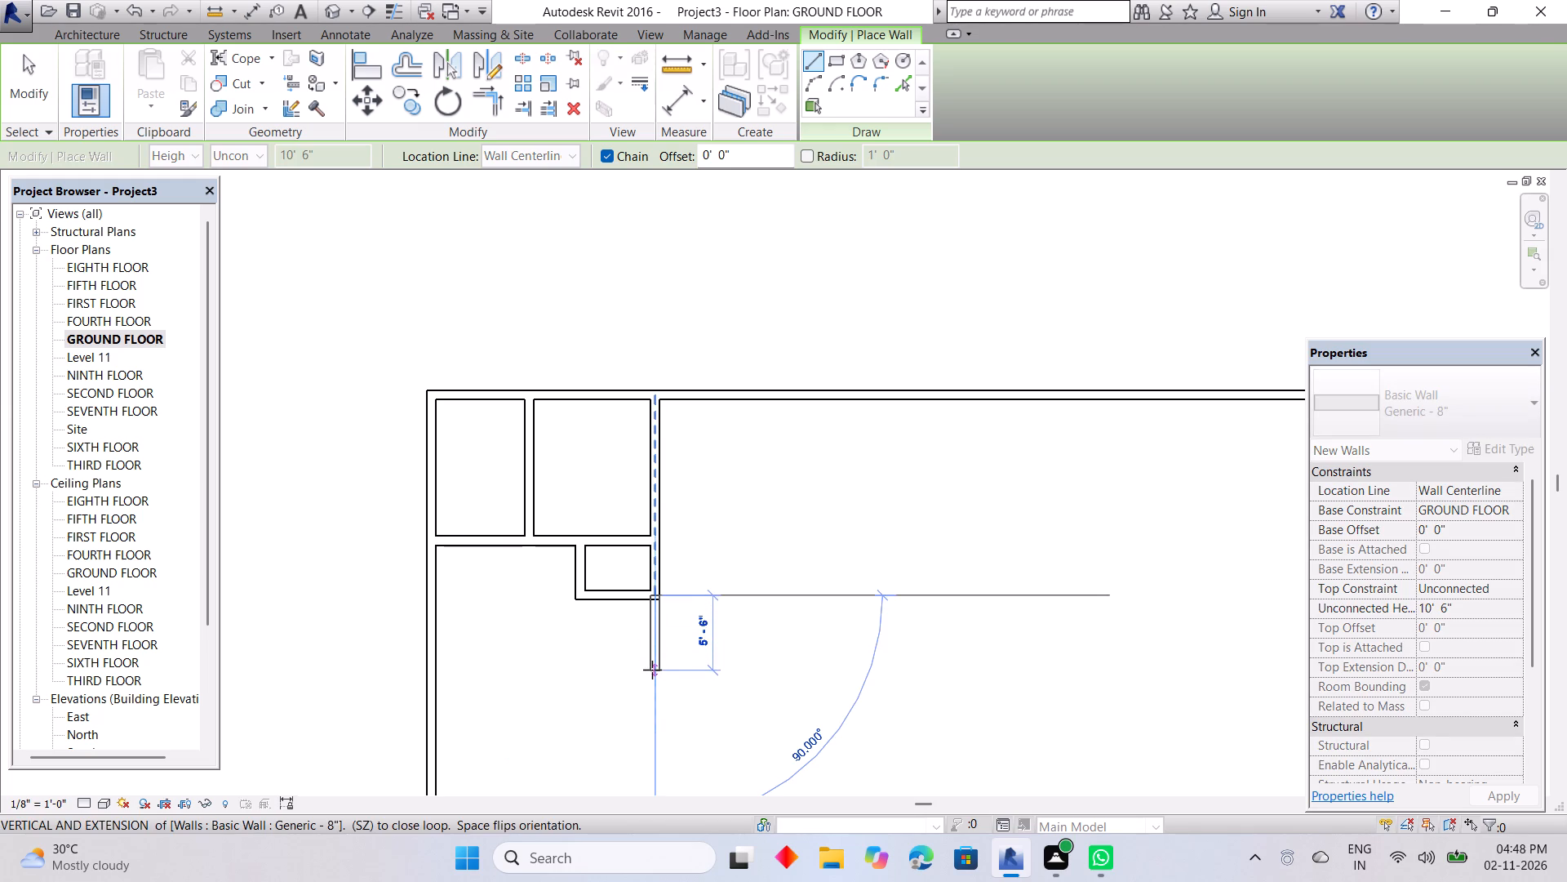
pyautogui.press('6')
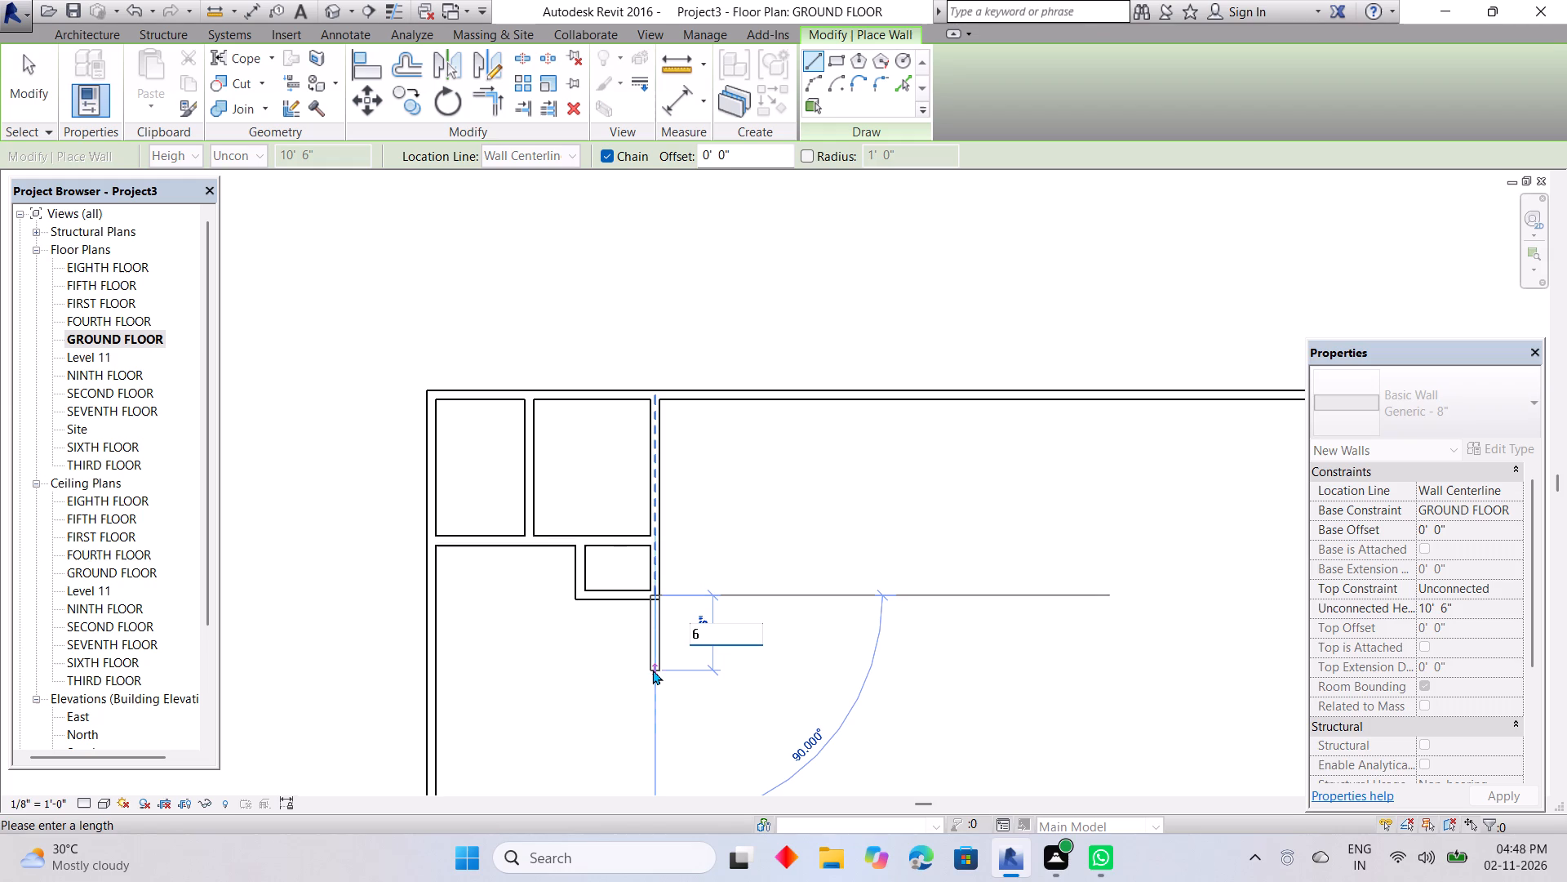
pyautogui.press('Return')
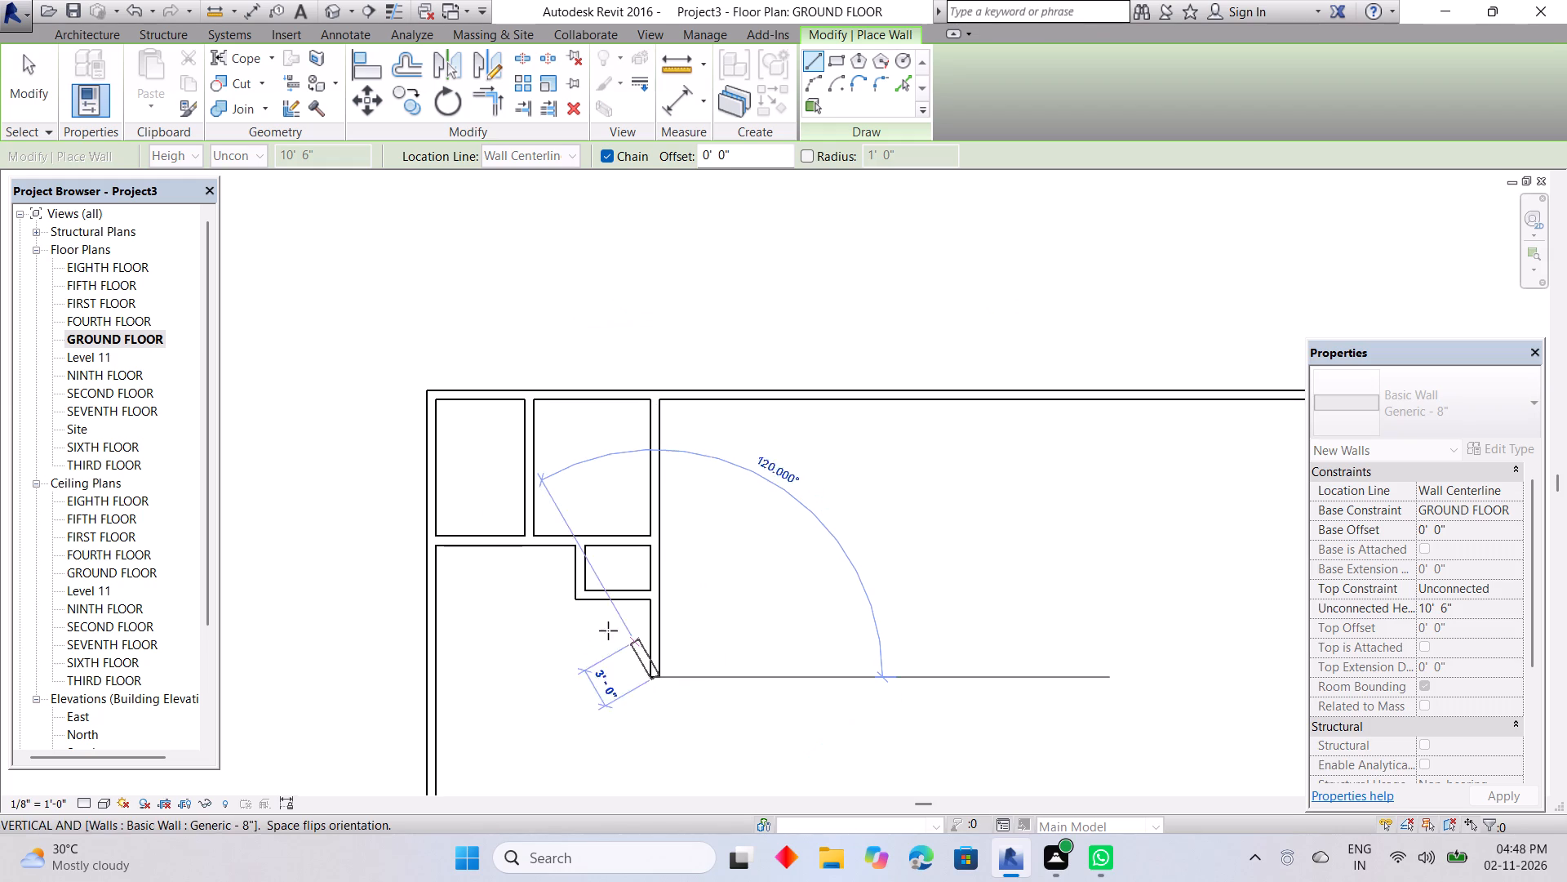
pyautogui.click(442, 673)
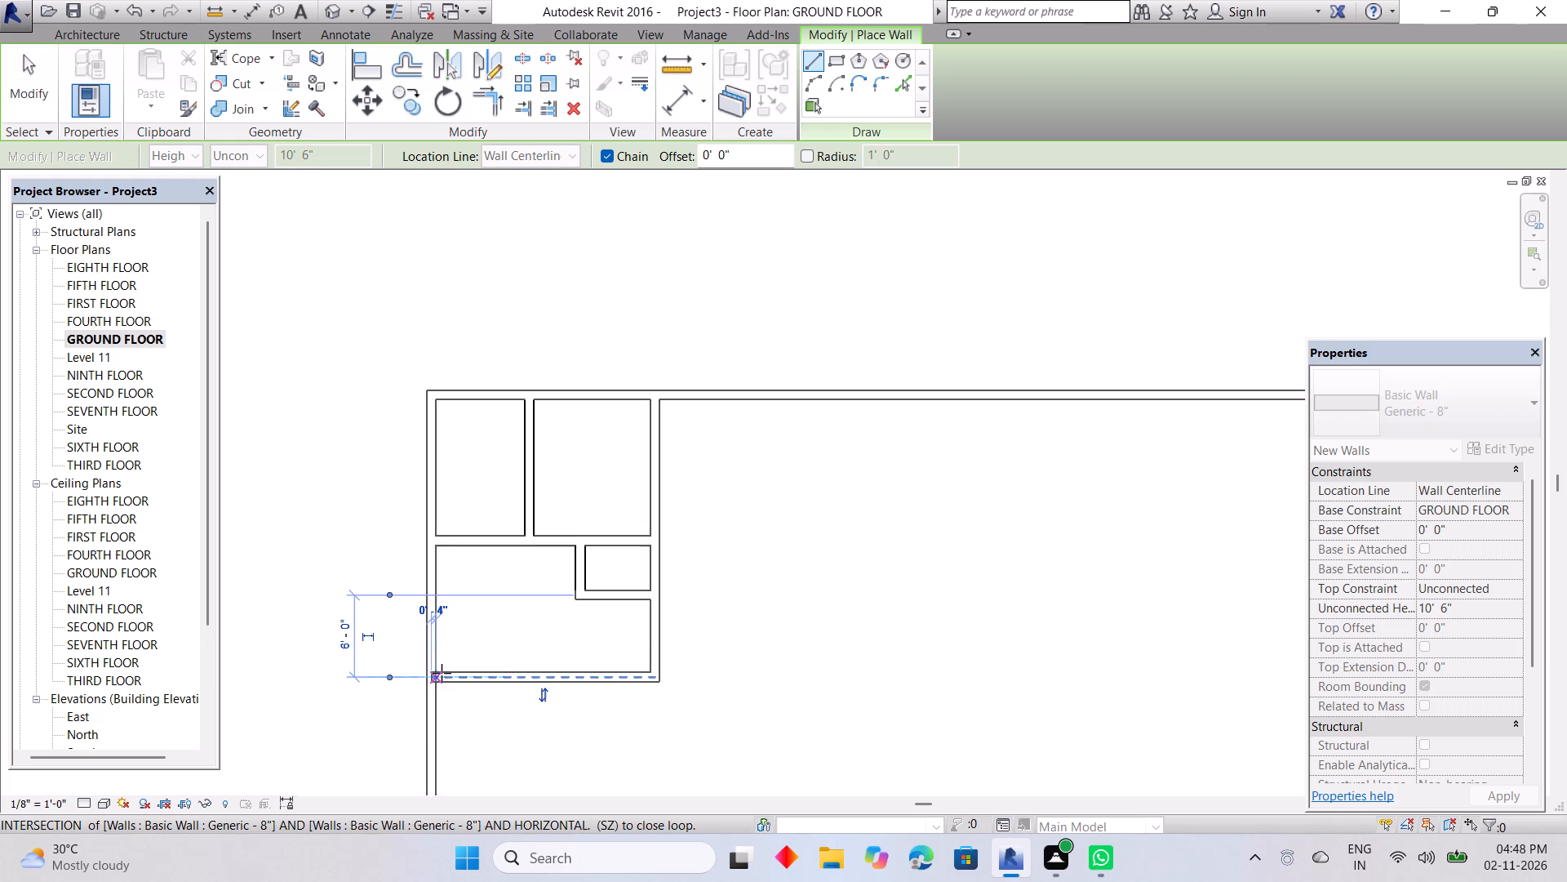
pyautogui.press('Escape')
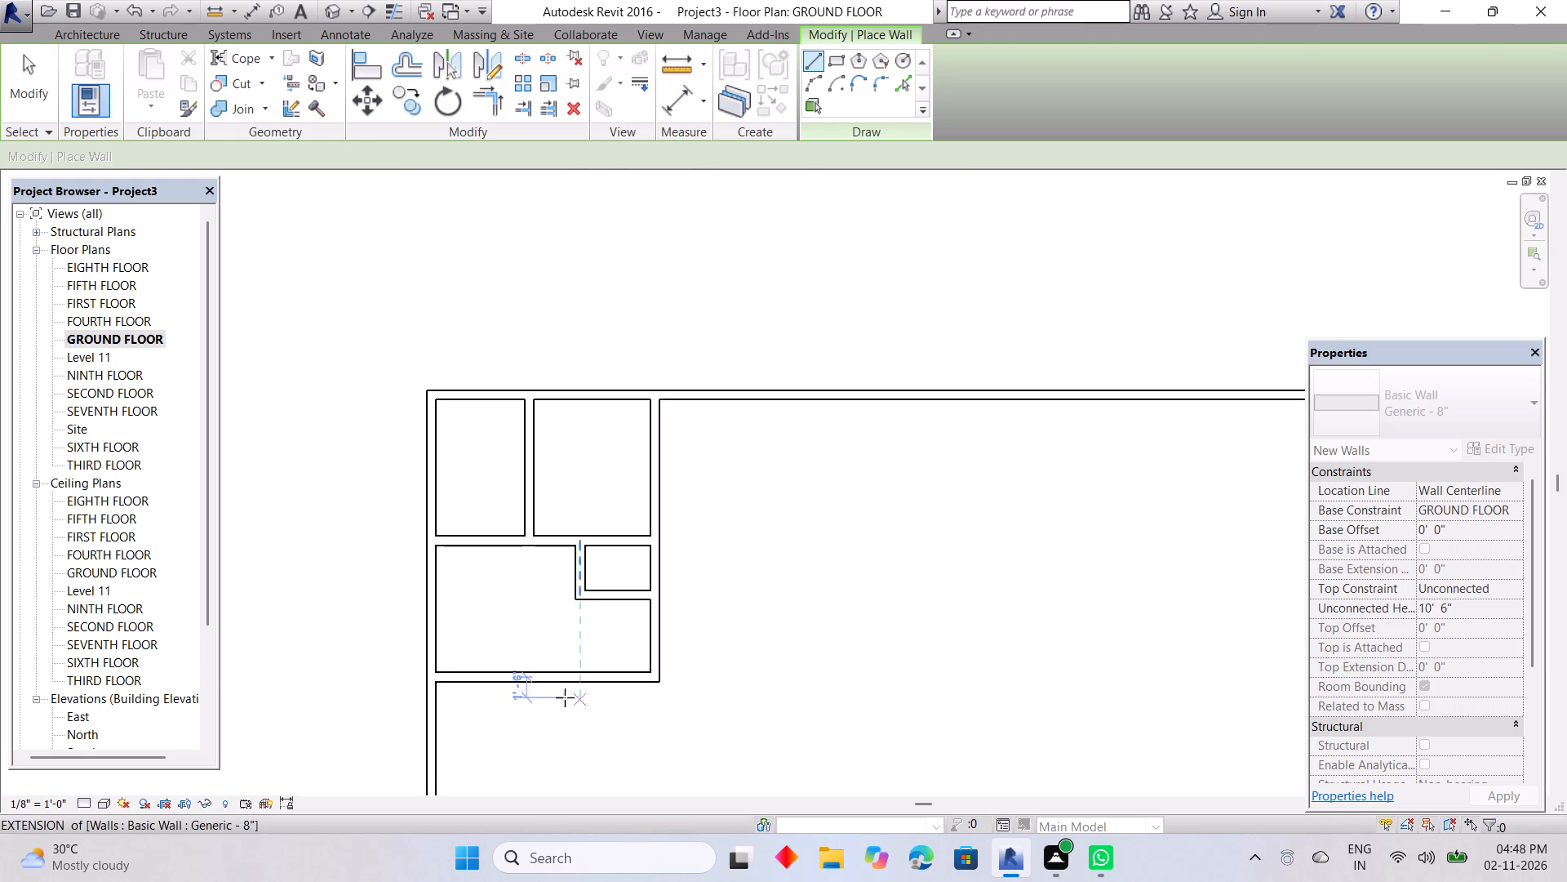
pyautogui.press('Escape')
pyautogui.press('Escape')
# Reference the larger room's south wall temporary dimension to the south face of the small room's south wall.
pyautogui.click(593, 672)
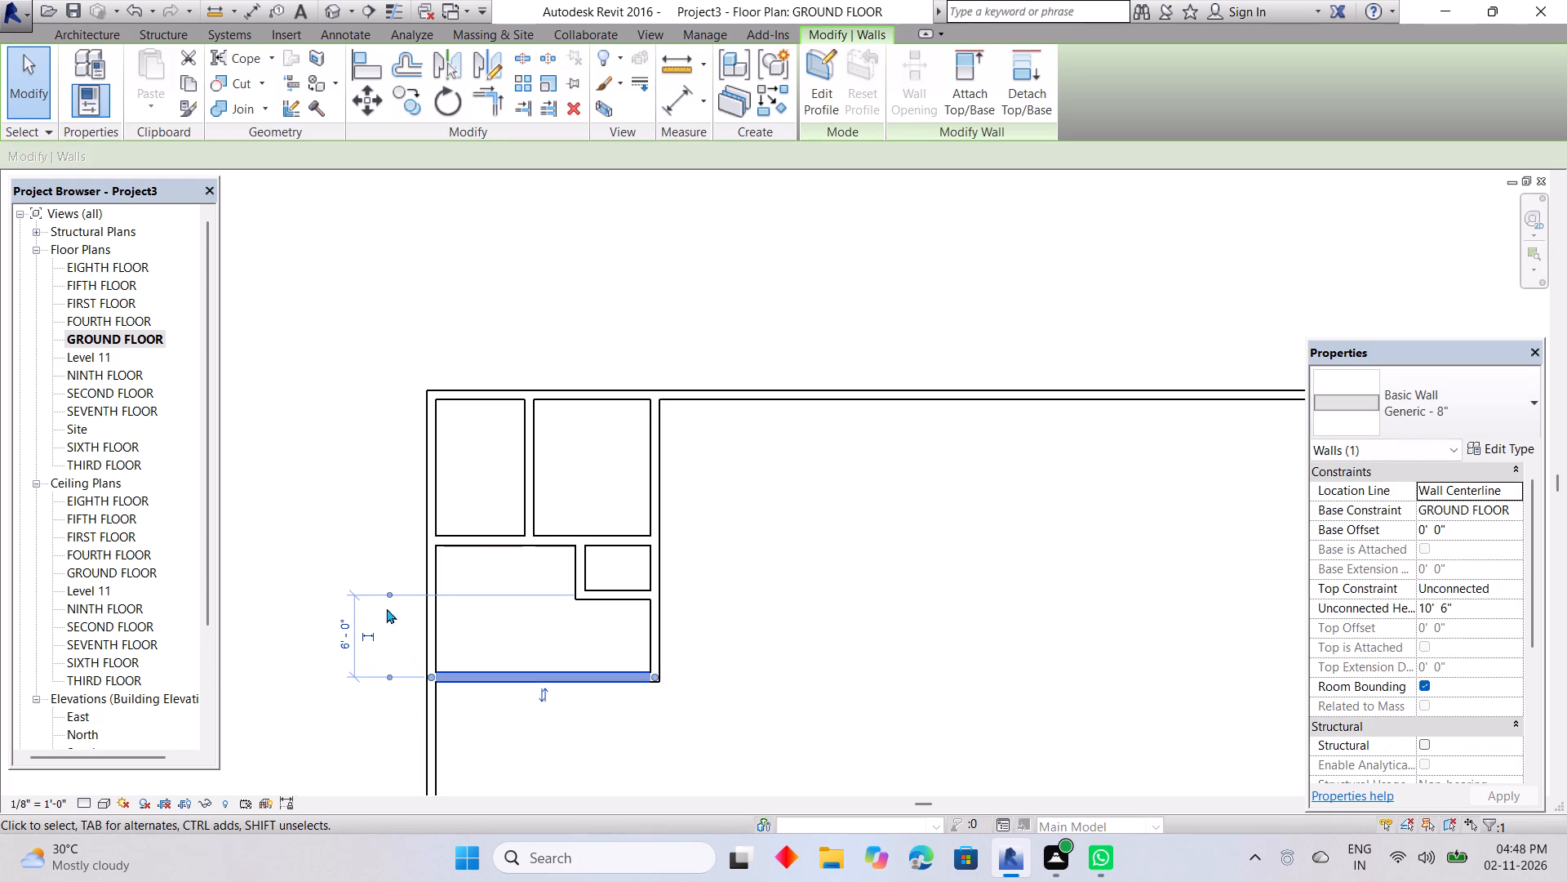
pyautogui.click(387, 592)
pyautogui.click(388, 590)
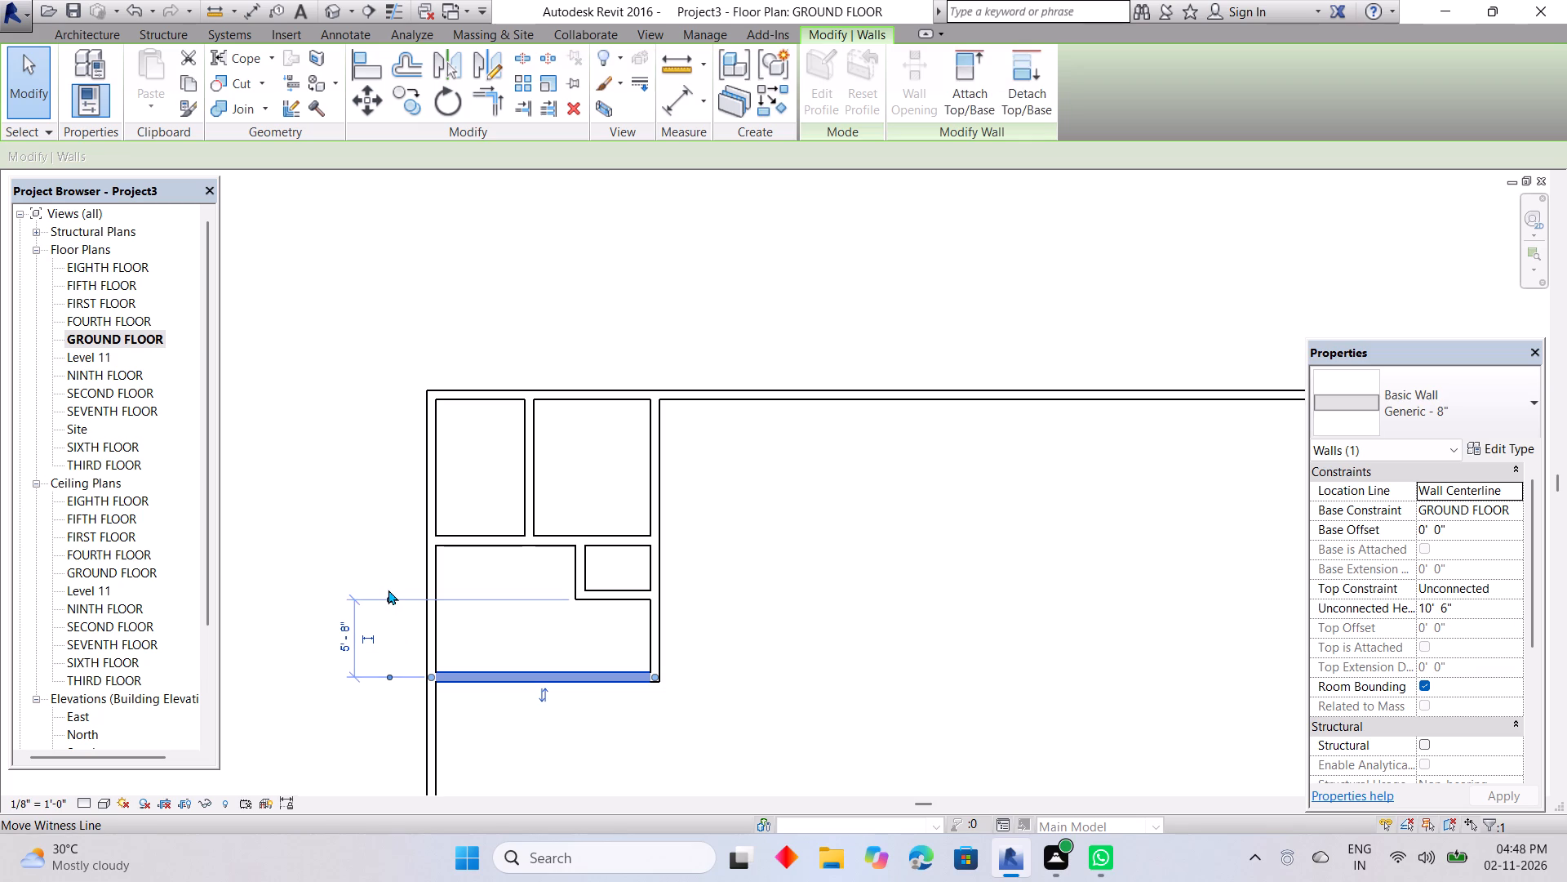
pyautogui.press('Escape')
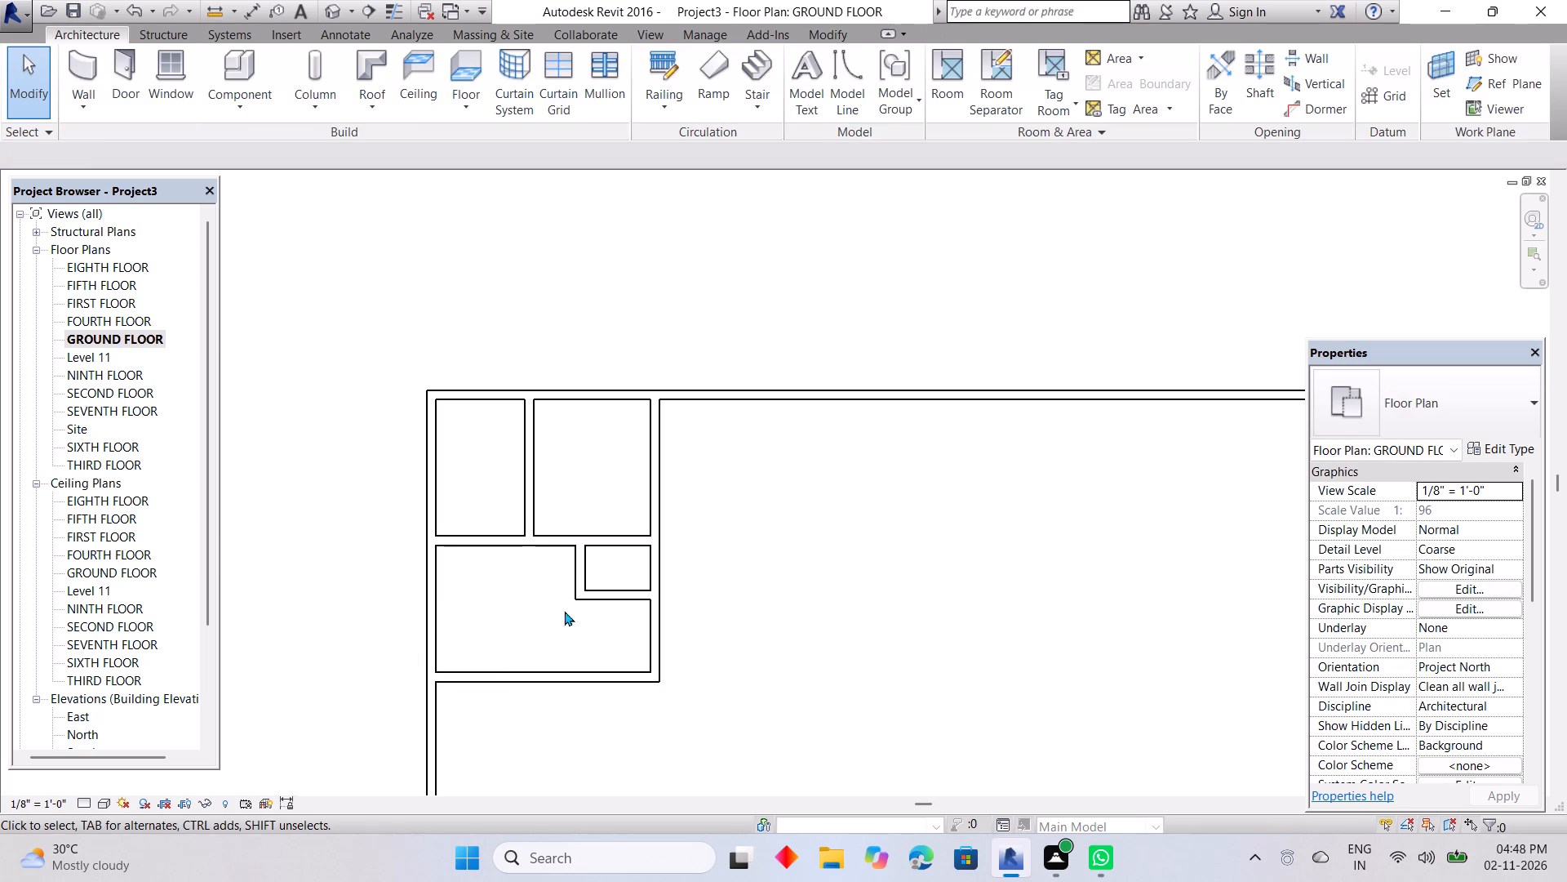
# Set the small room's clear depth between inner wall faces to 4' by repositioning its south wall.
pyautogui.click(613, 591)
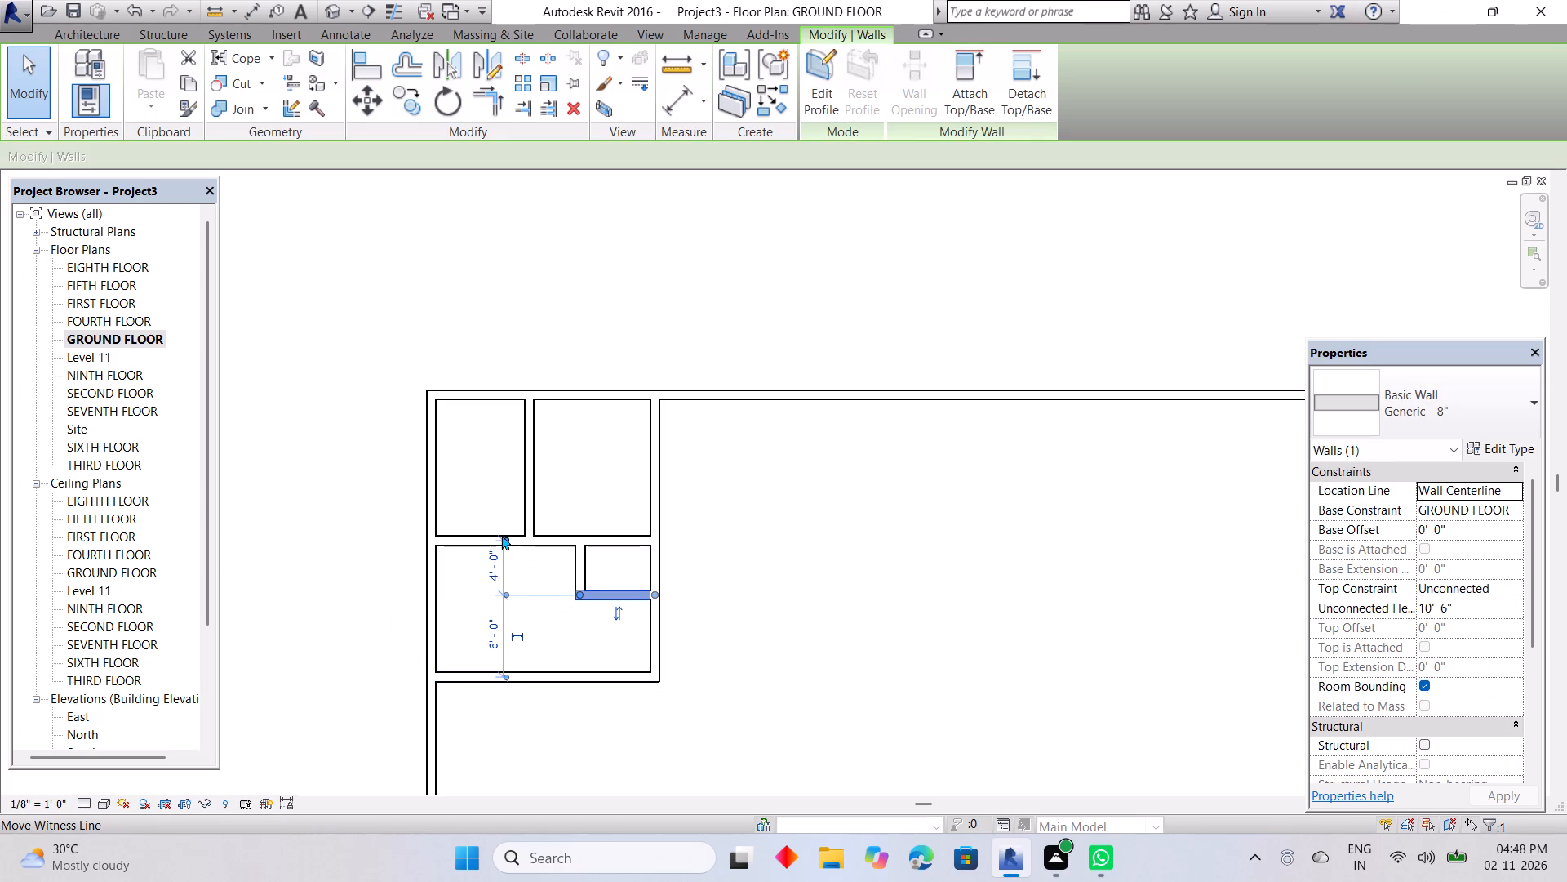
pyautogui.click(504, 538)
pyautogui.click(504, 591)
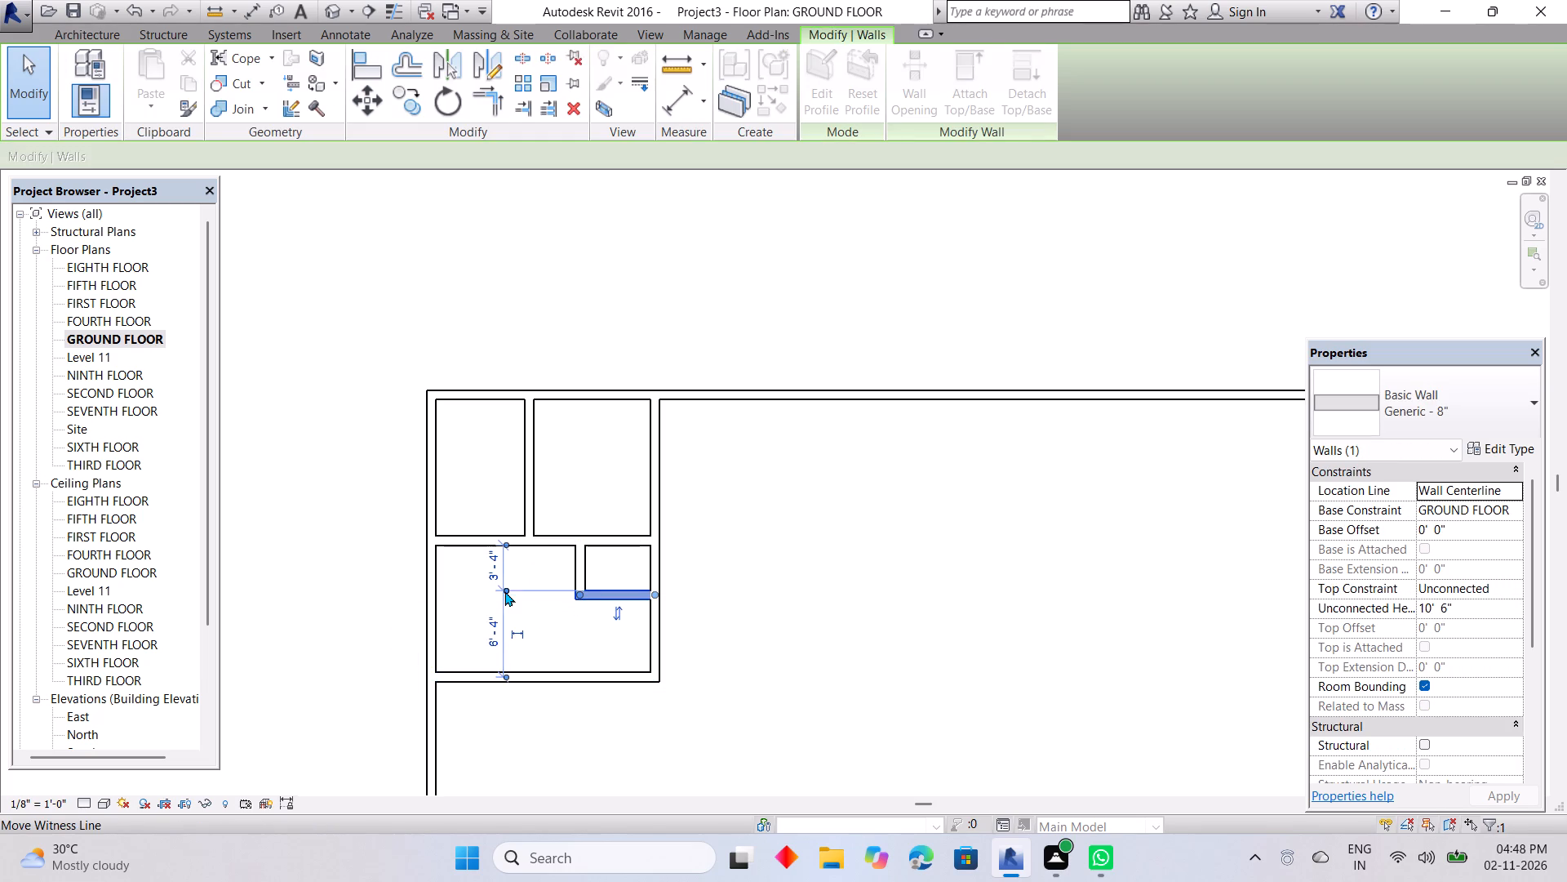
pyautogui.click(499, 571)
pyautogui.press('BackSpace')
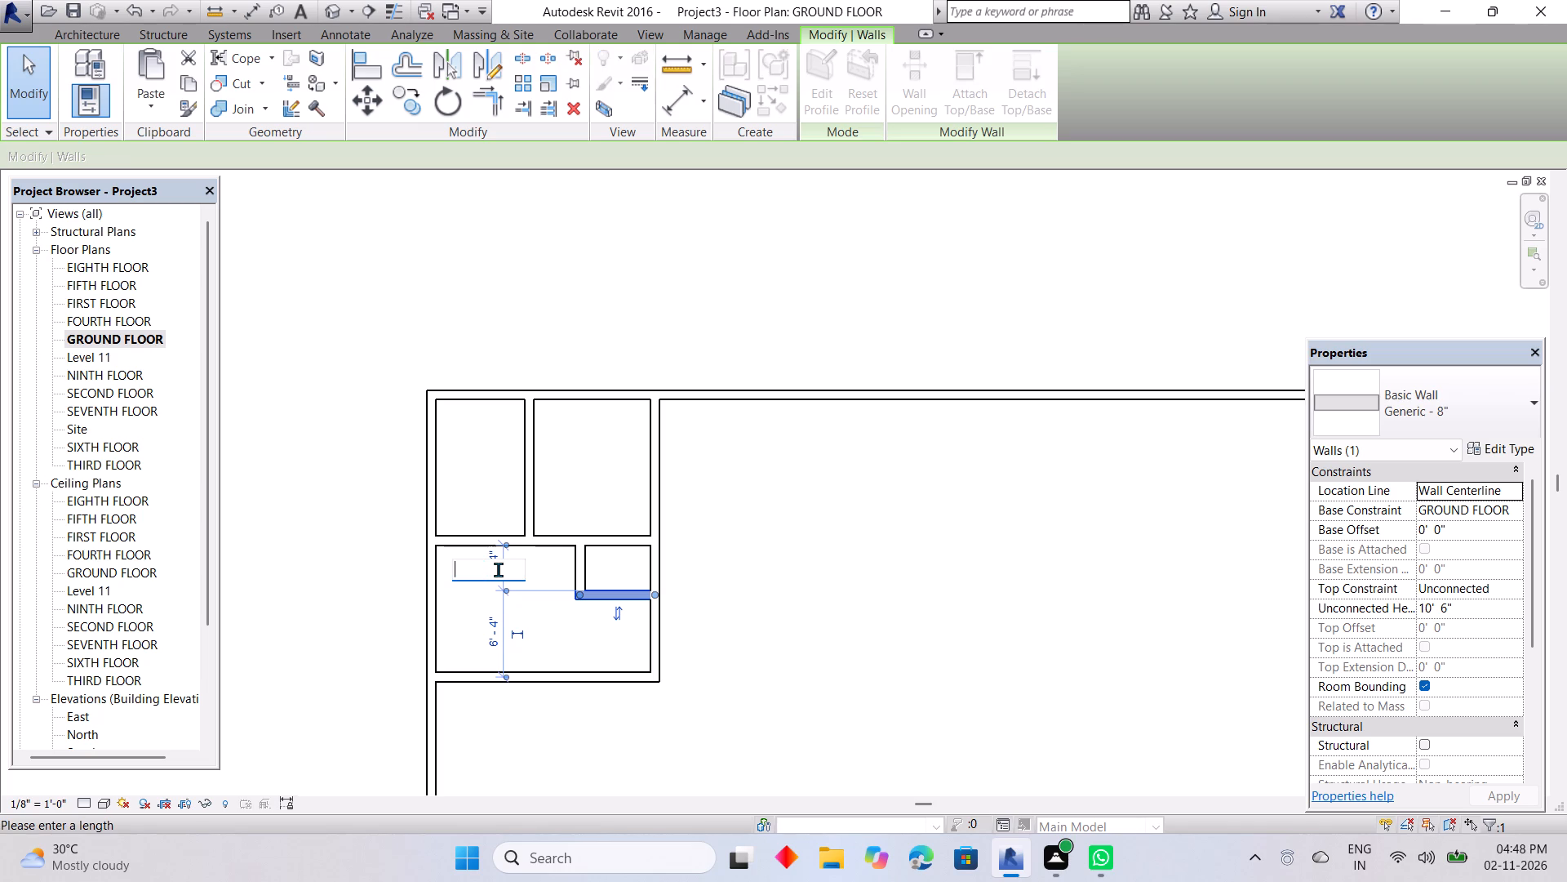
pyautogui.press('4')
pyautogui.press('Return')
pyautogui.click(817, 506)
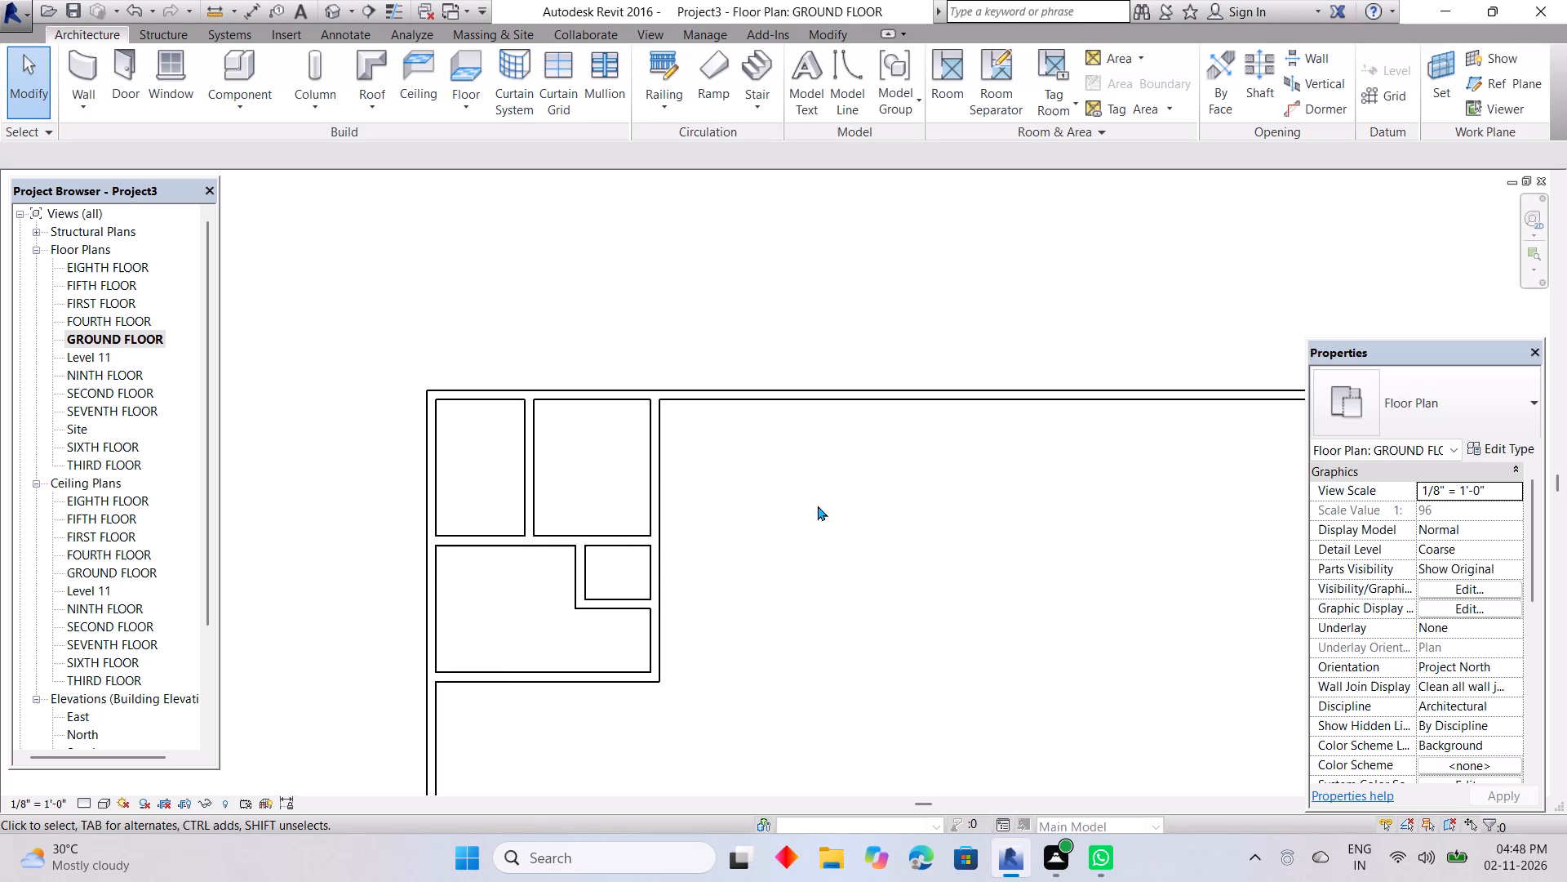
pyautogui.click(637, 601)
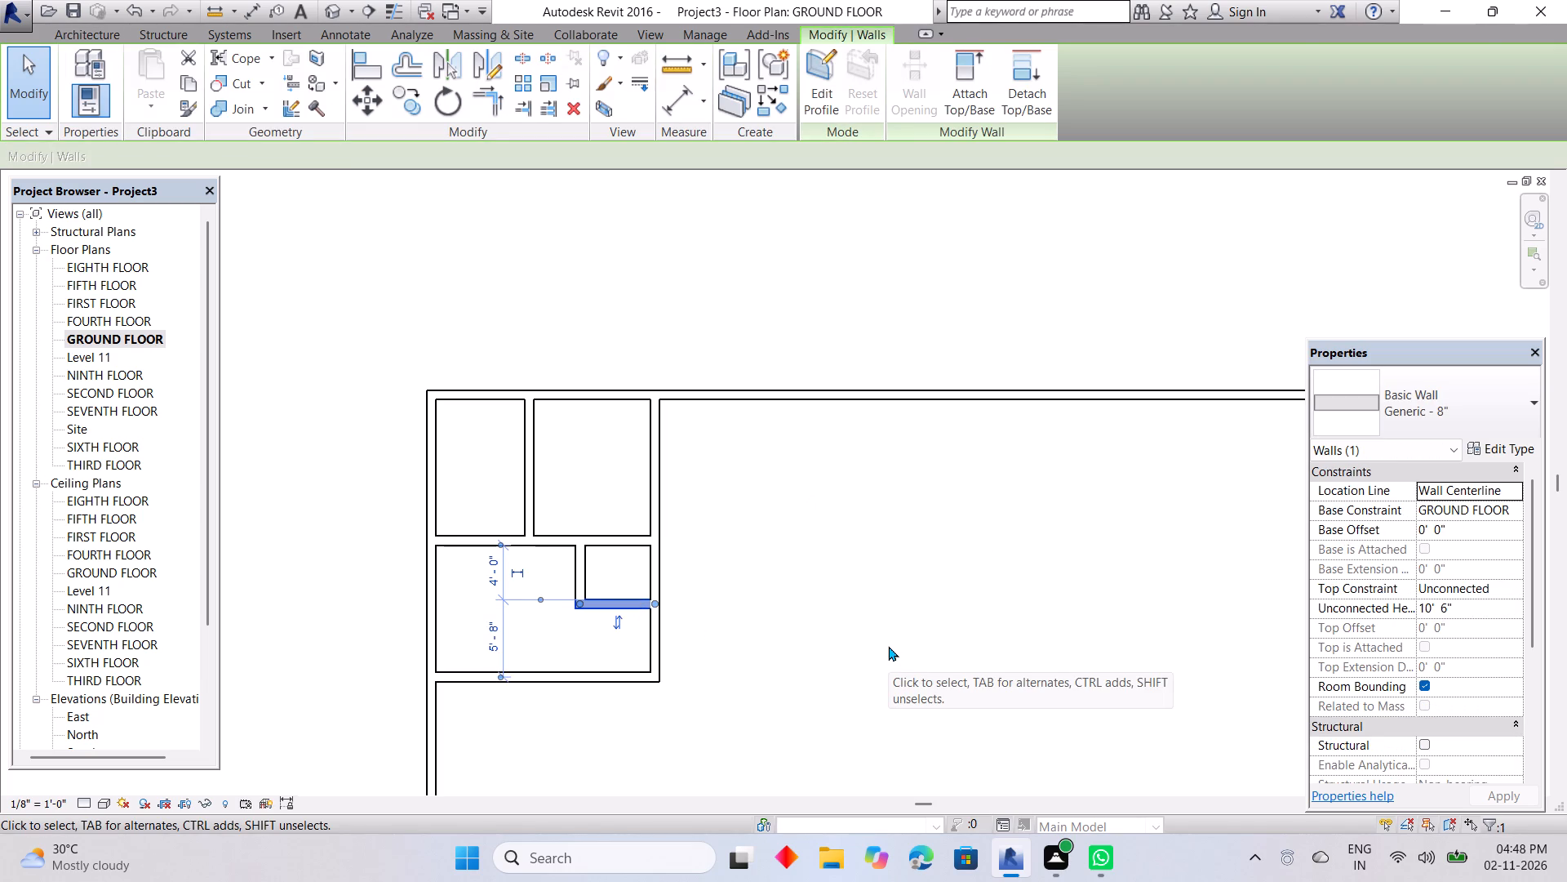
pyautogui.click(888, 646)
# Set the clear distance between the small room's south wall and the larger room's south wall to 6' by repositioning the latter.
pyautogui.click(593, 677)
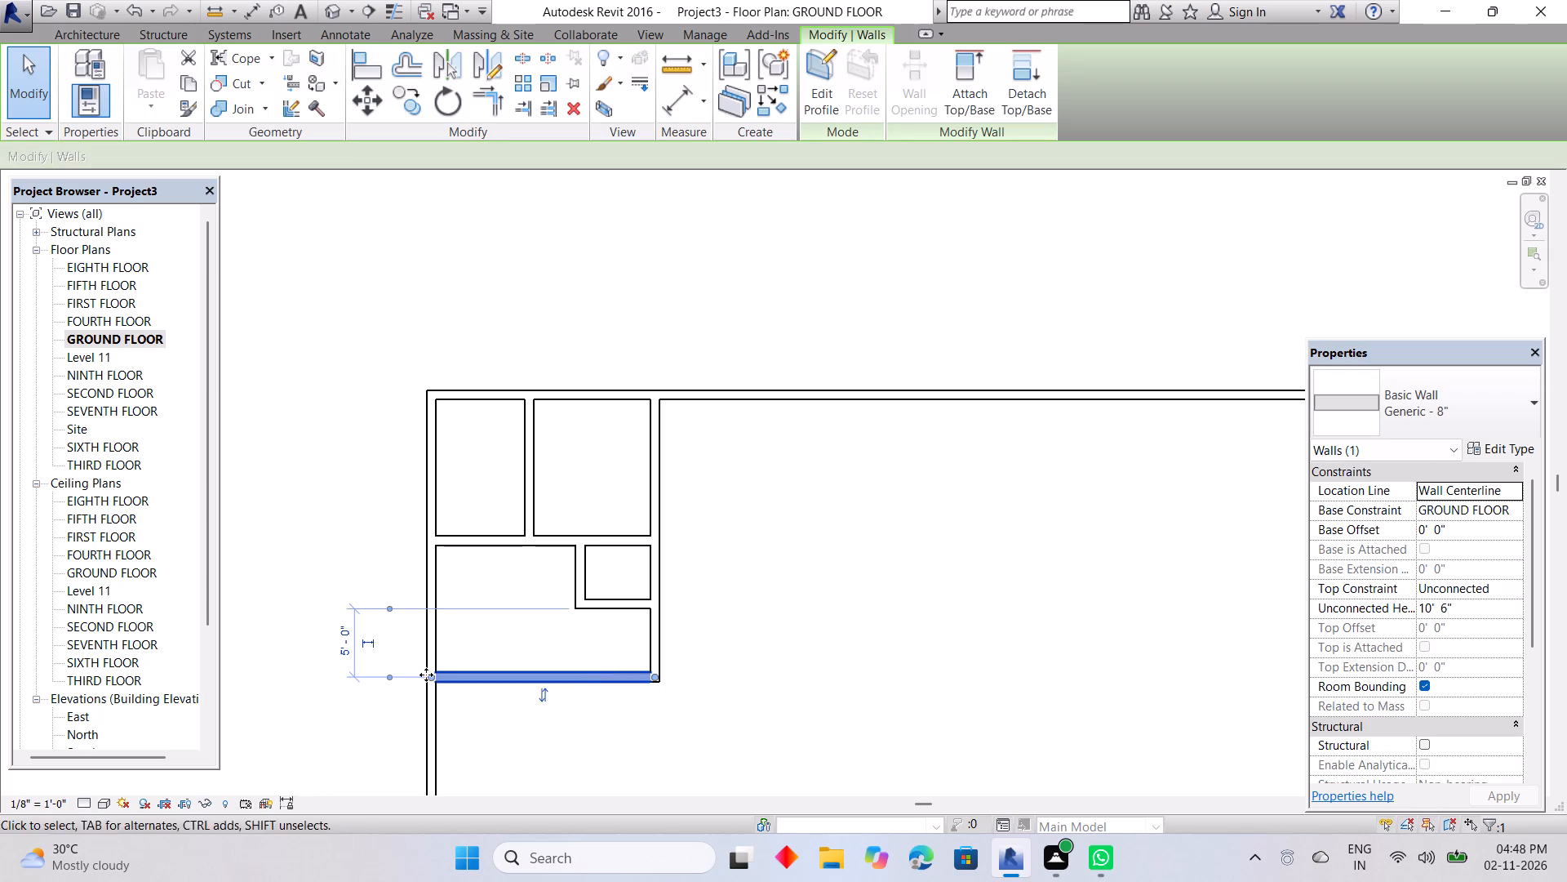
pyautogui.click(390, 673)
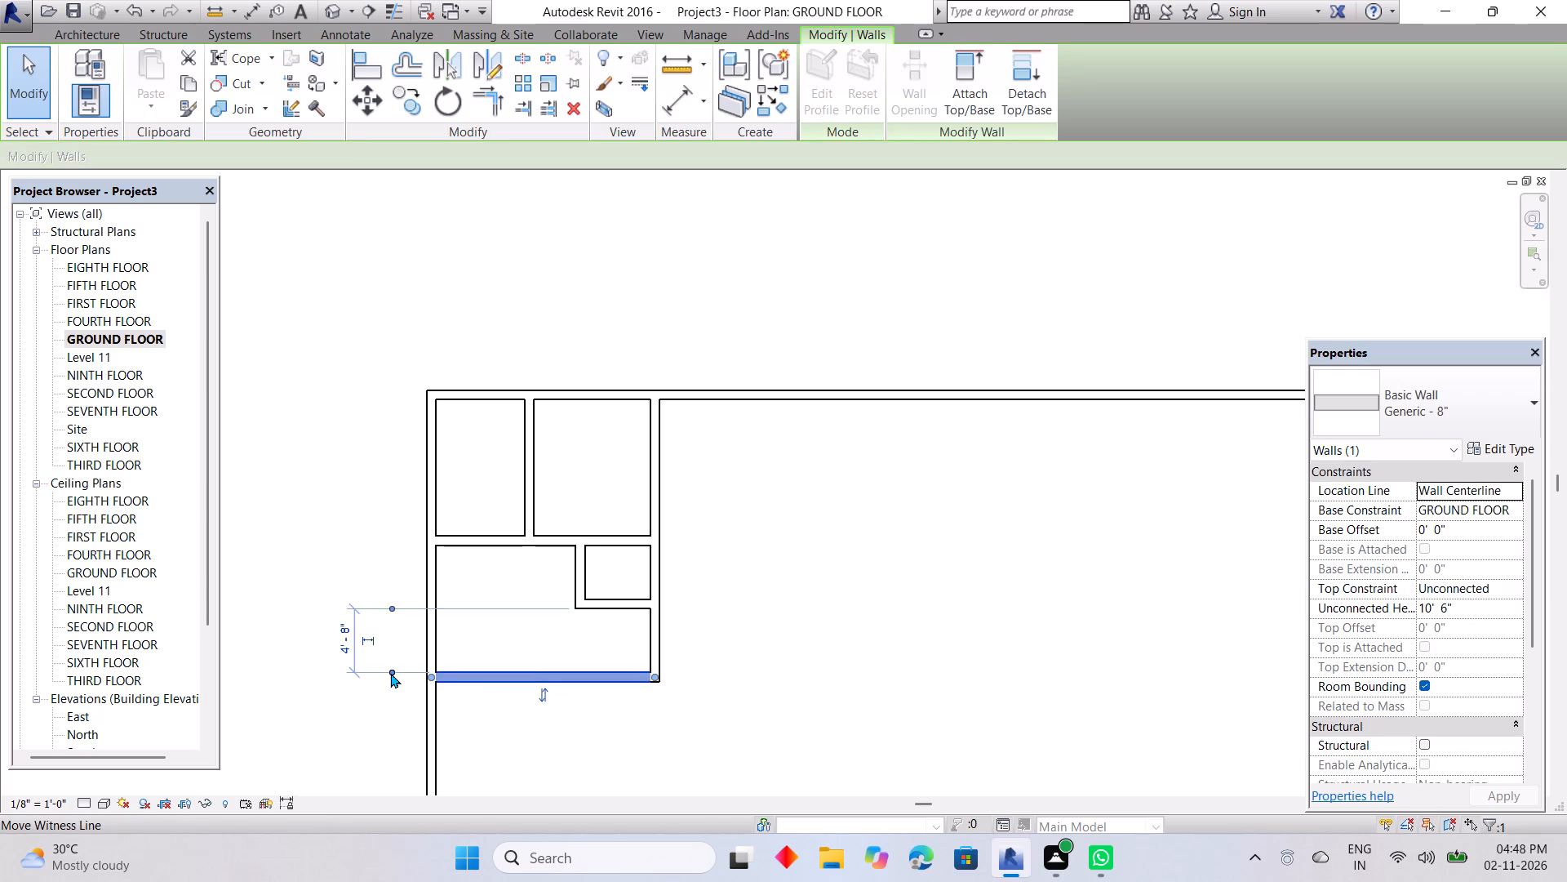
pyautogui.click(340, 648)
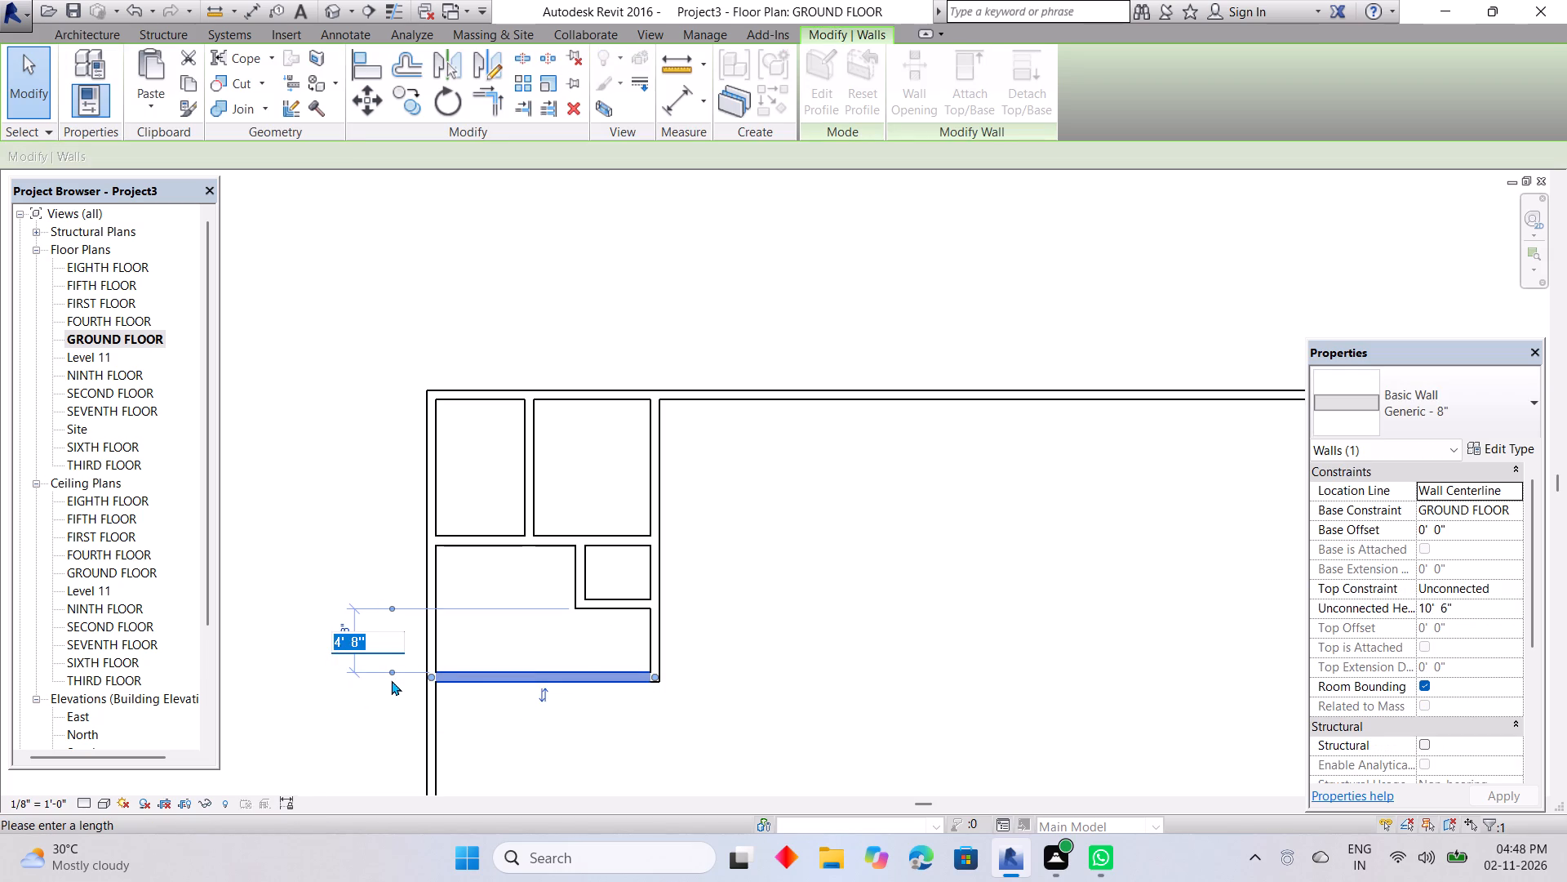
pyautogui.press('6')
pyautogui.press('Return')
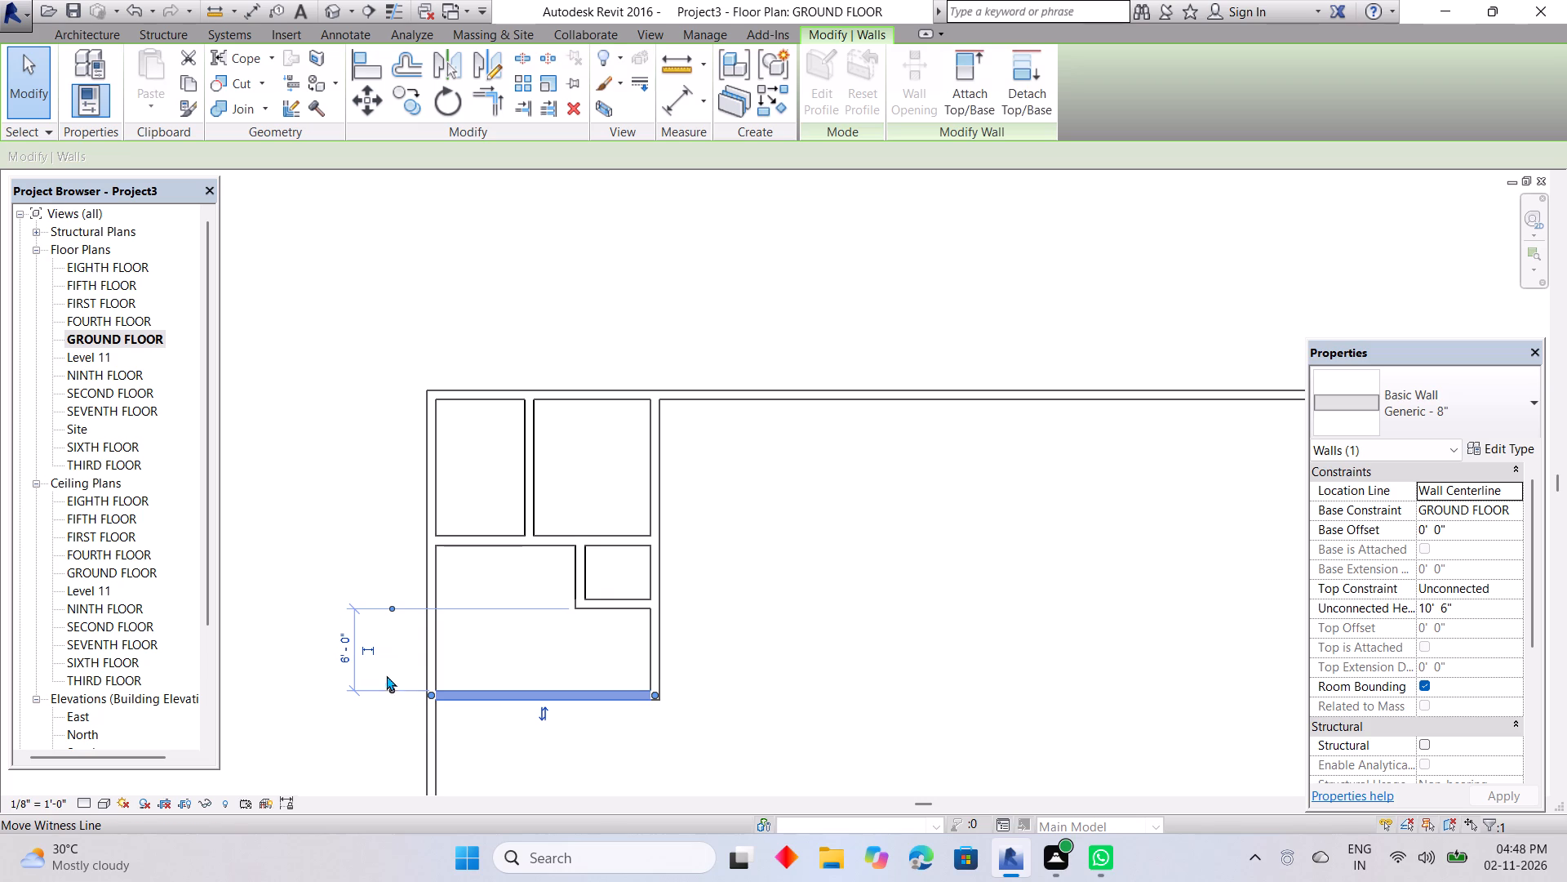
pyautogui.click(881, 564)
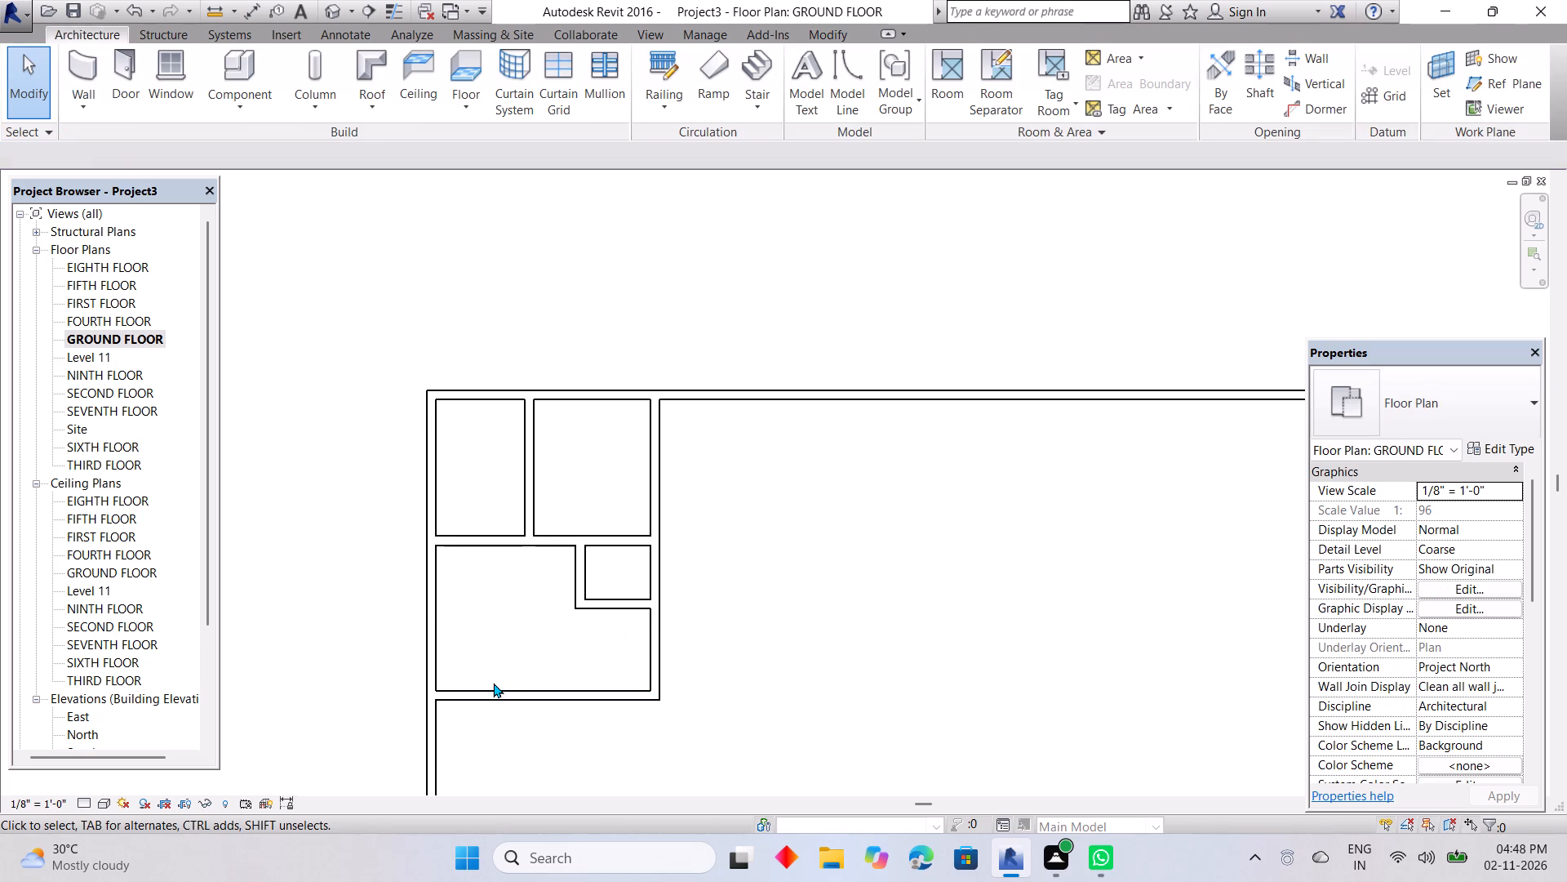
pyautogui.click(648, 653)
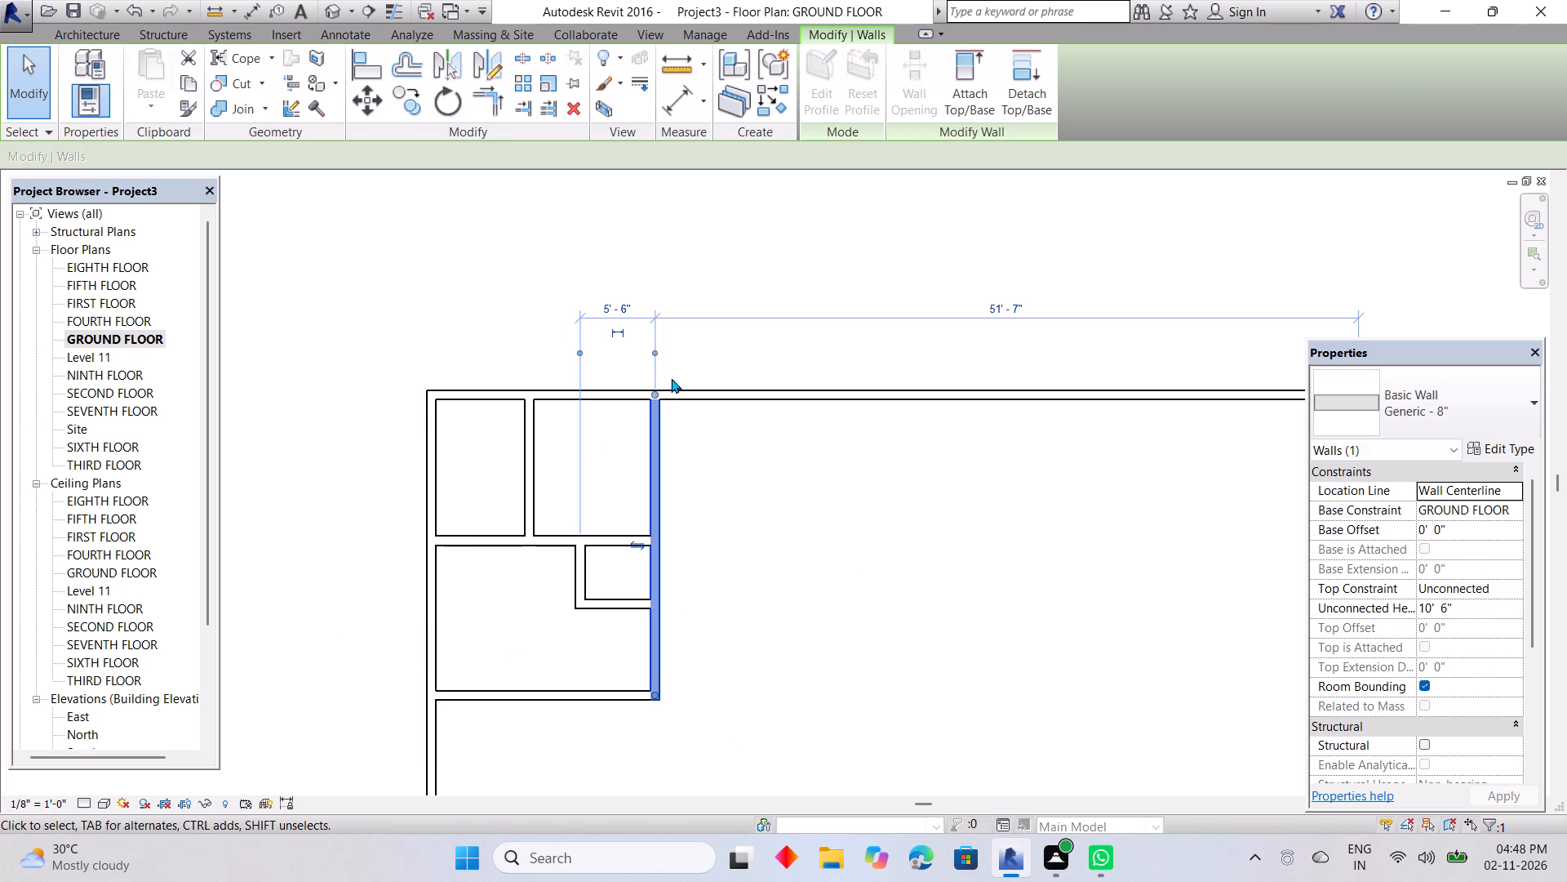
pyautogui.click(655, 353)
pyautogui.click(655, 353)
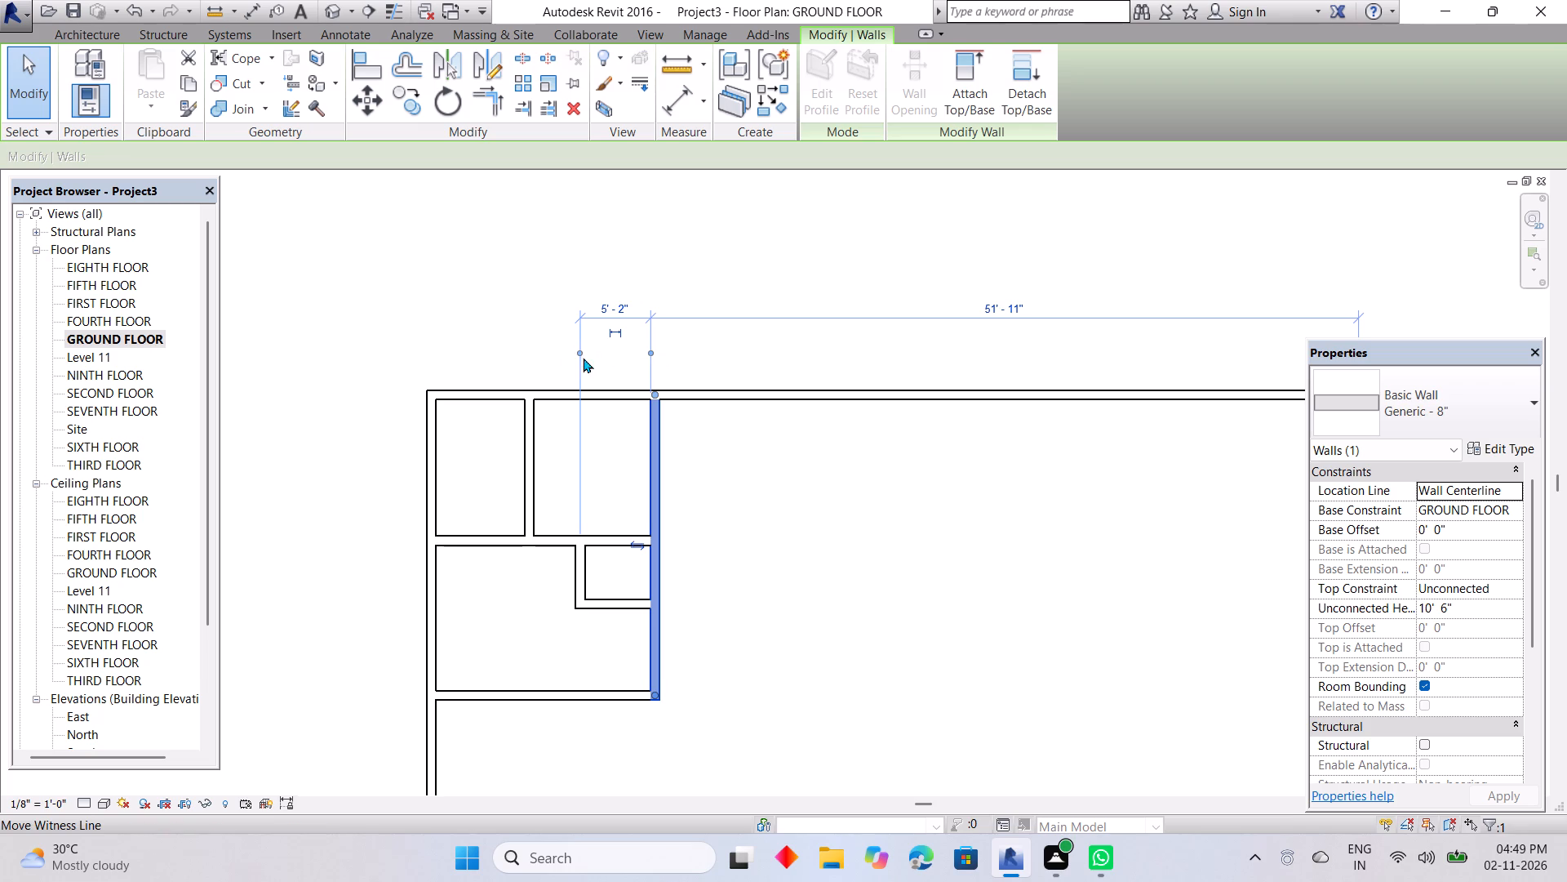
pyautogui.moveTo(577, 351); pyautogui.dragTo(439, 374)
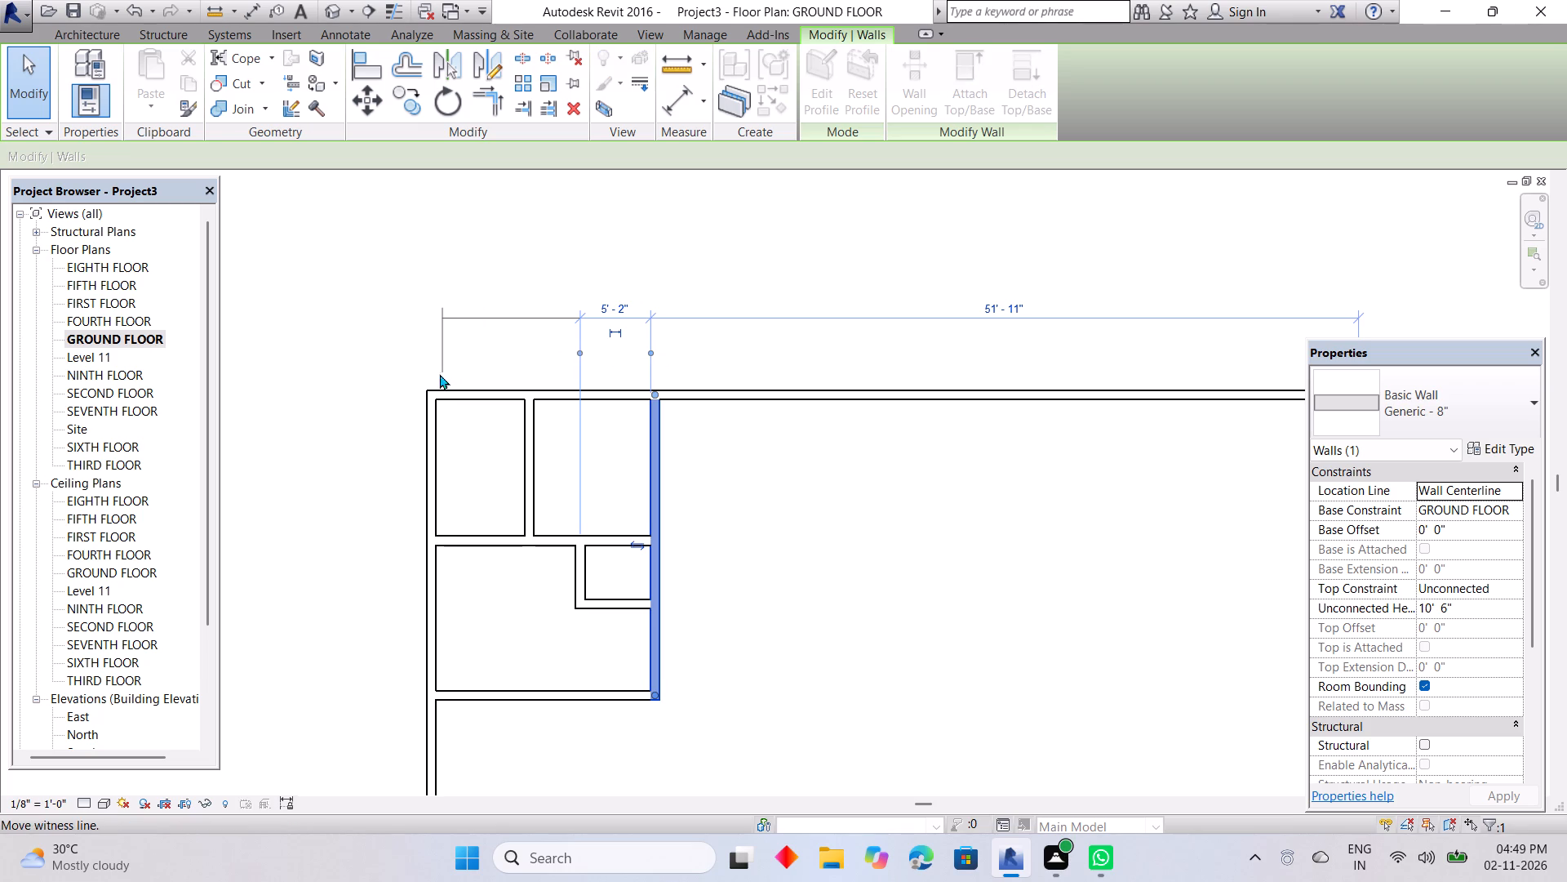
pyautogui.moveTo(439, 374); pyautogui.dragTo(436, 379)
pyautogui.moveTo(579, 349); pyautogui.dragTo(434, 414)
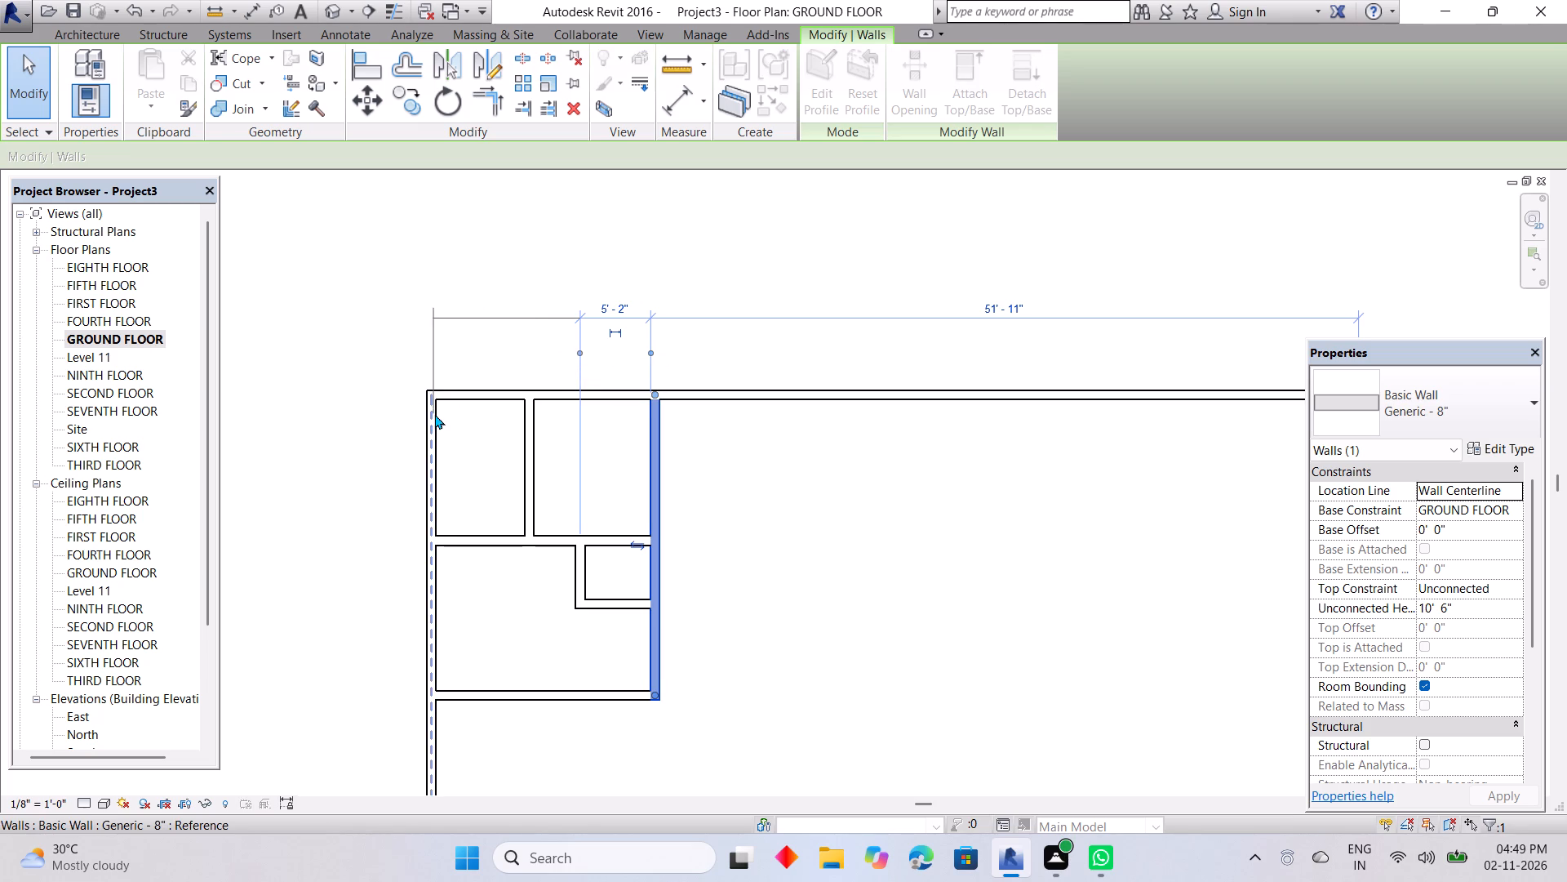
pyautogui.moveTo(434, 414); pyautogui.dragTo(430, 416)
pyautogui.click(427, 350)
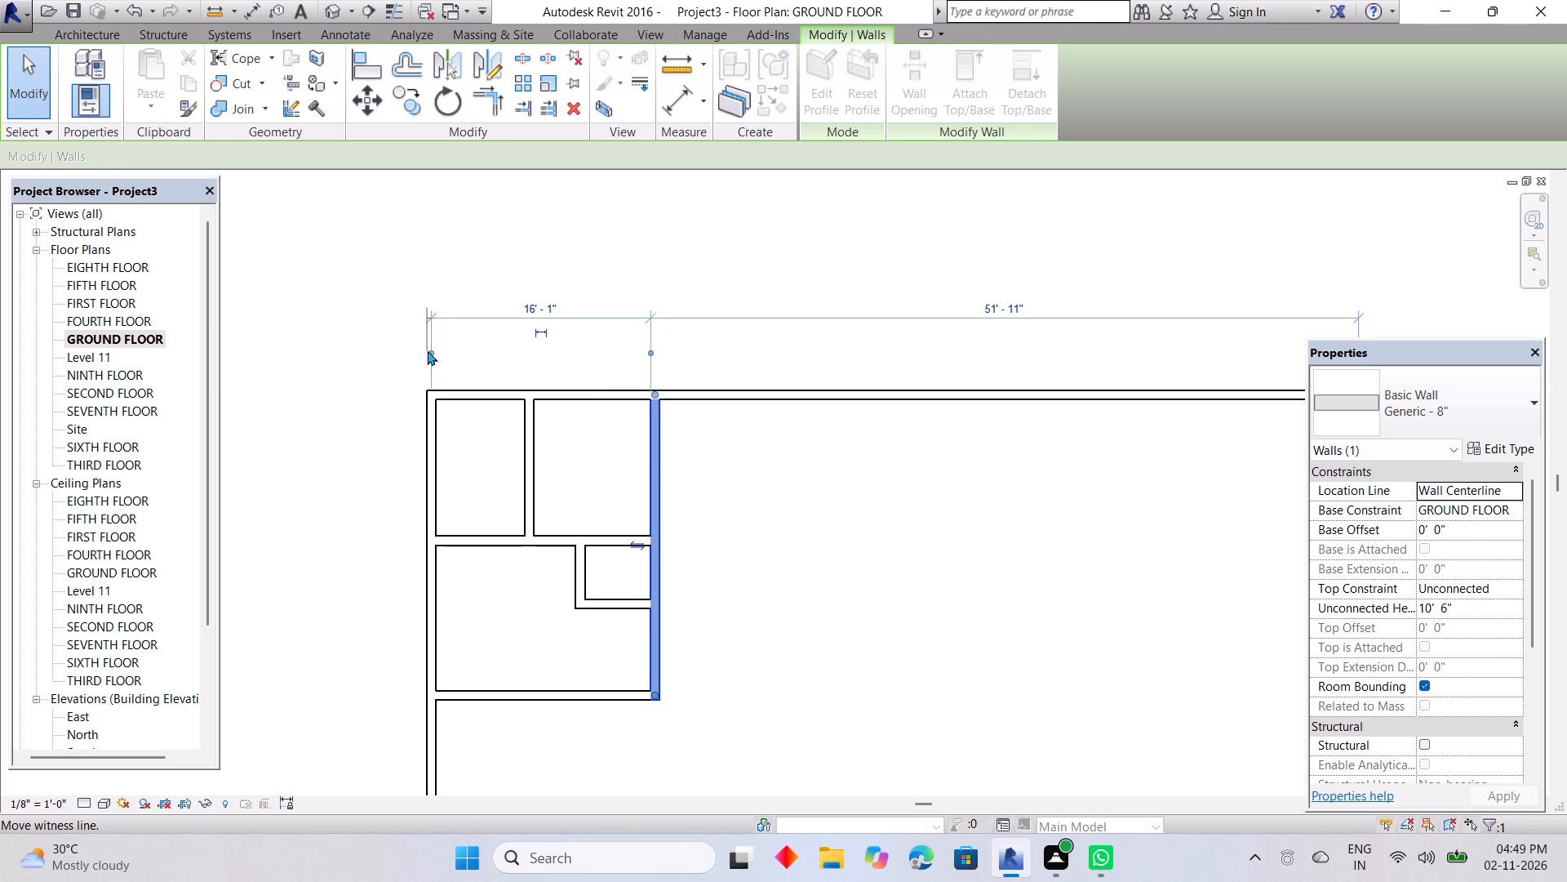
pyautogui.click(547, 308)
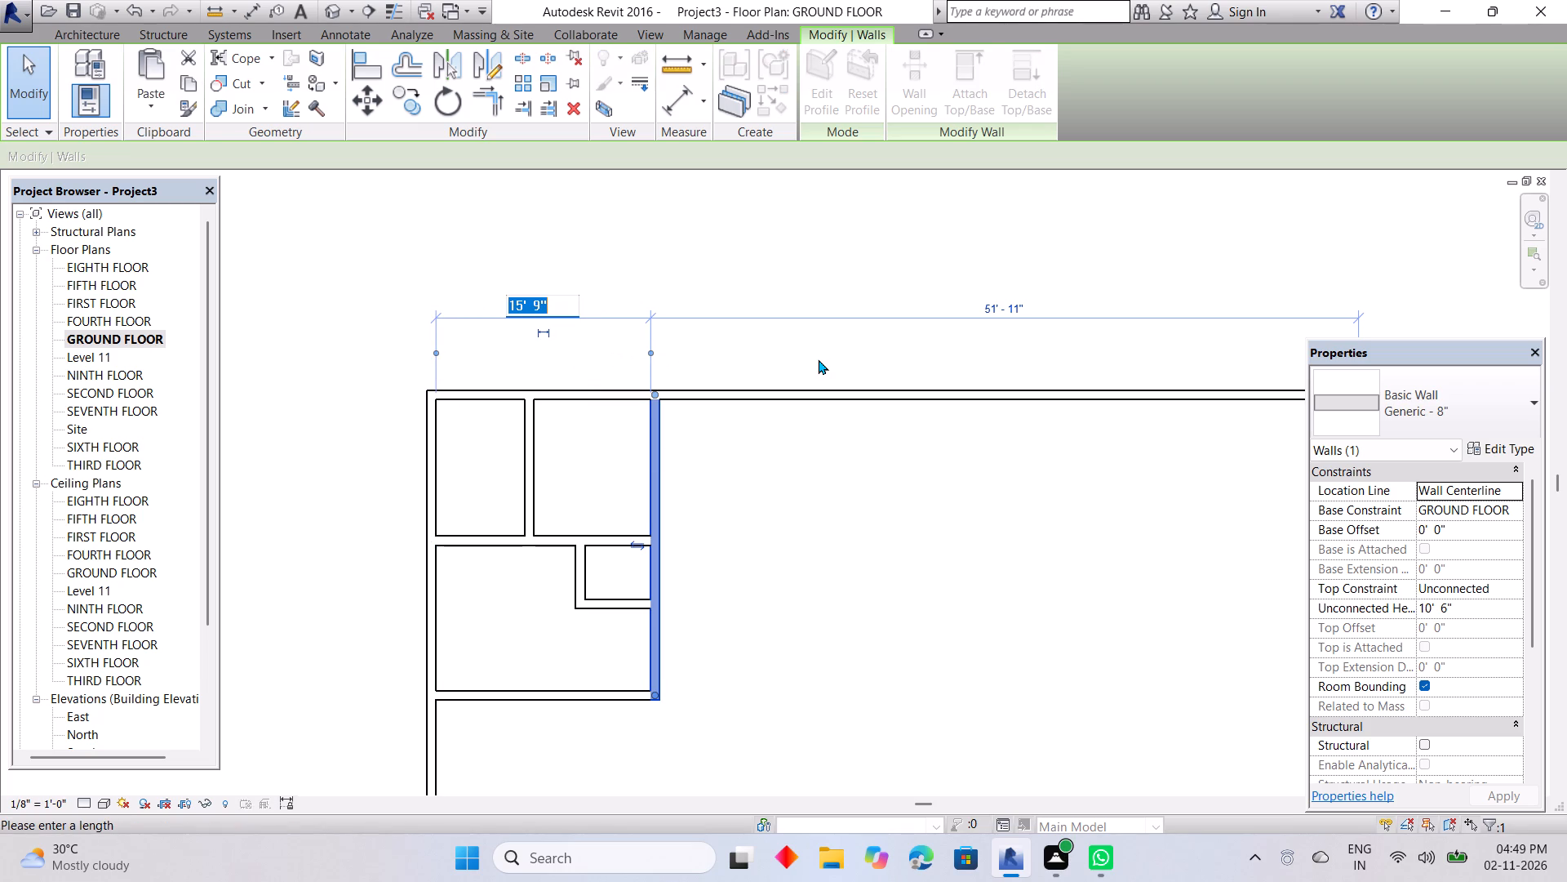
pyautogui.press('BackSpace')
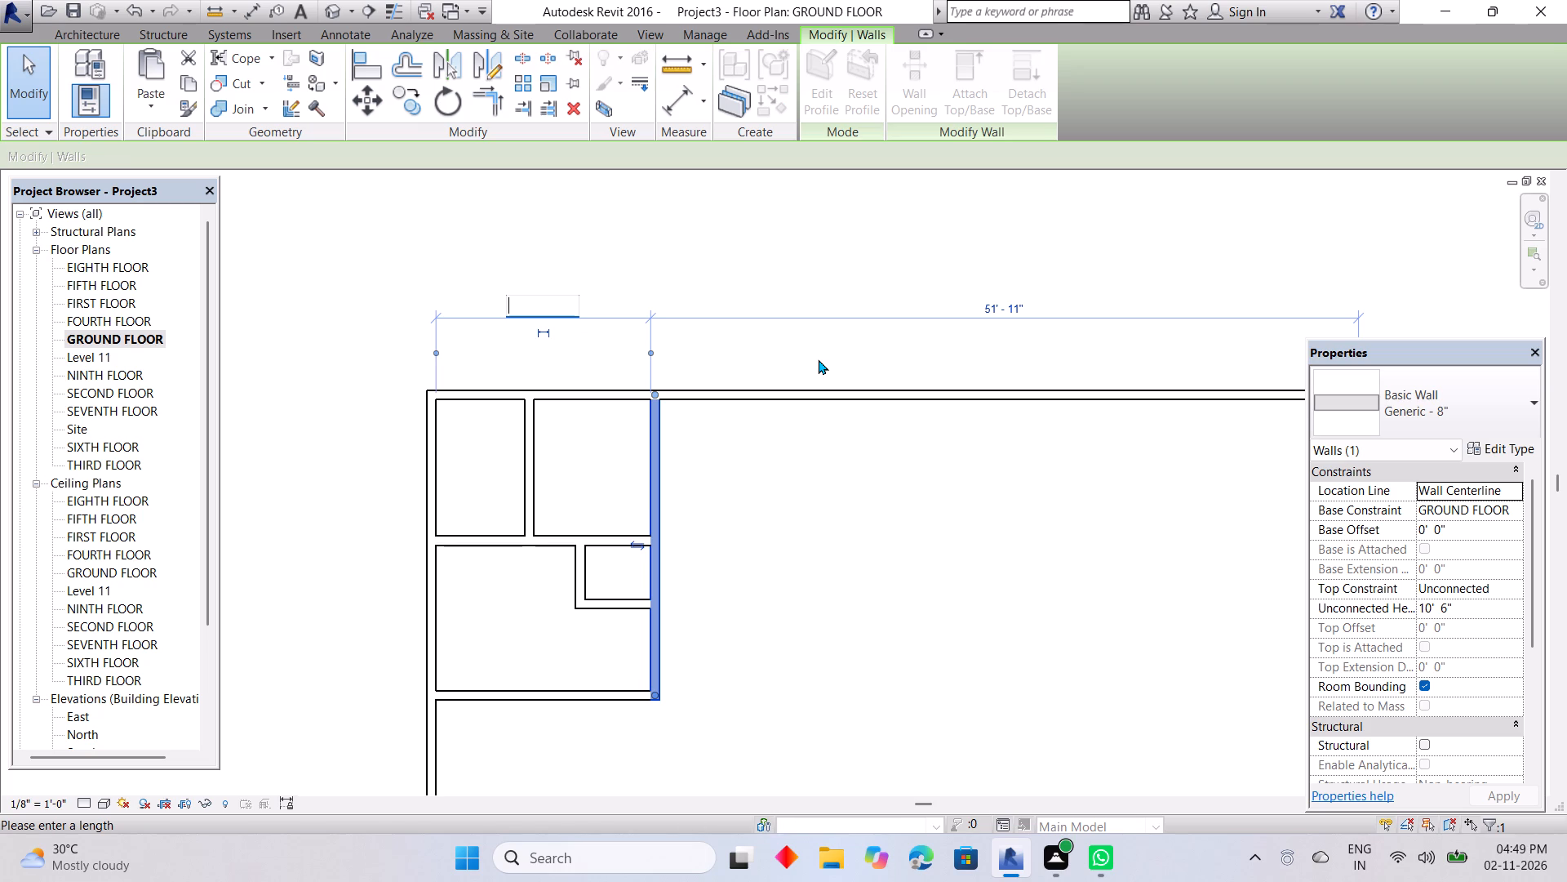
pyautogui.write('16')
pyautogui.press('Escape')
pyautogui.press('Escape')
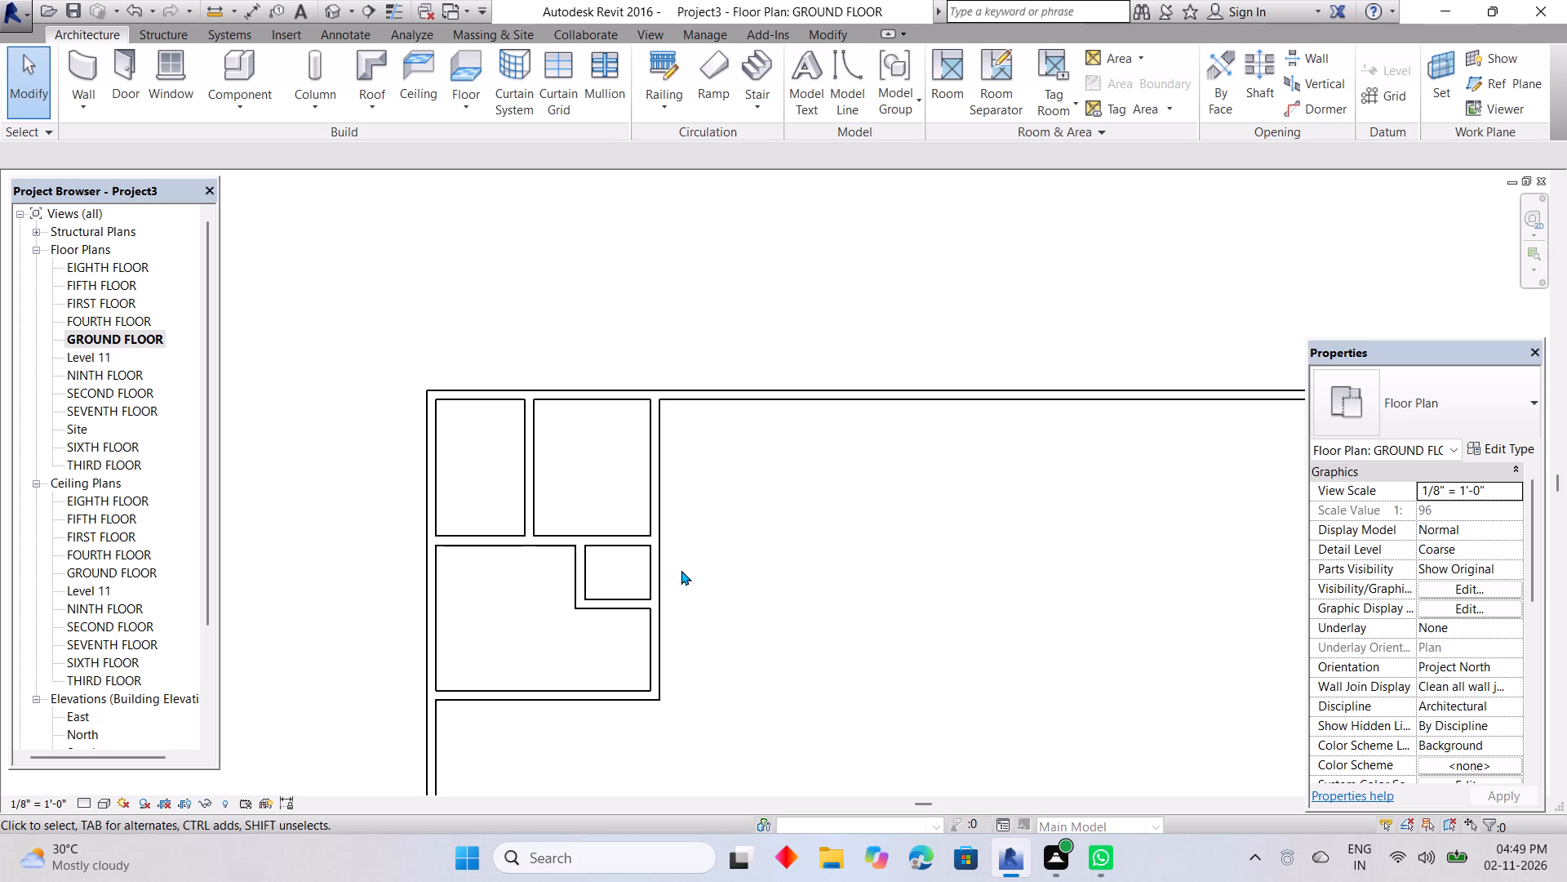
# Set the structure layer thickness of the Generic - 8" wall type to 9", starting from the north exterior wall.
pyautogui.scroll(-1, 677, 545)
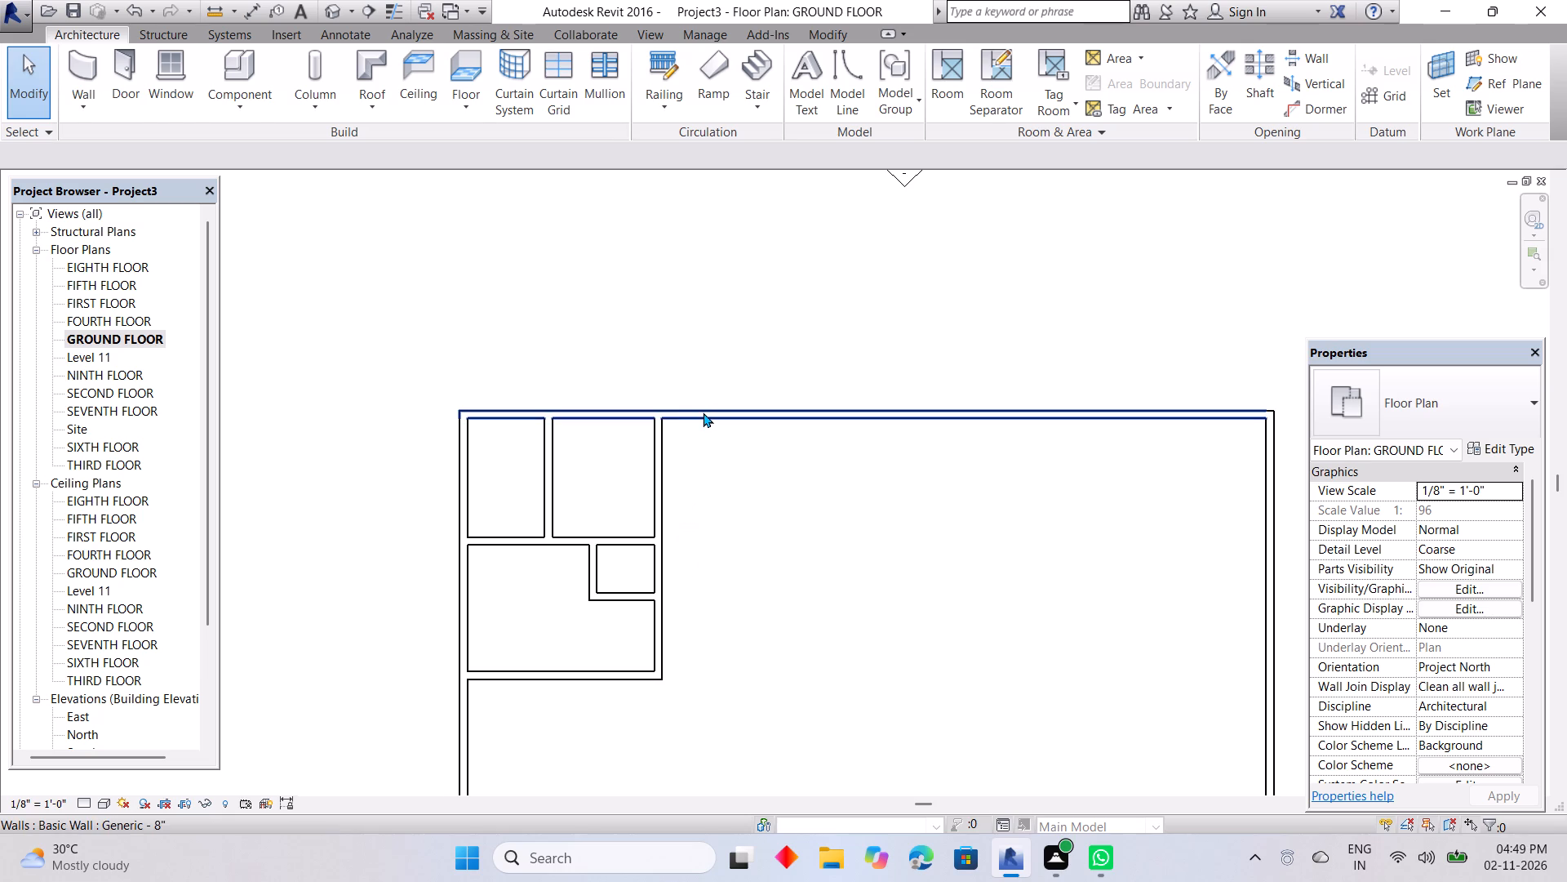
pyautogui.click(703, 412)
pyautogui.click(1486, 444)
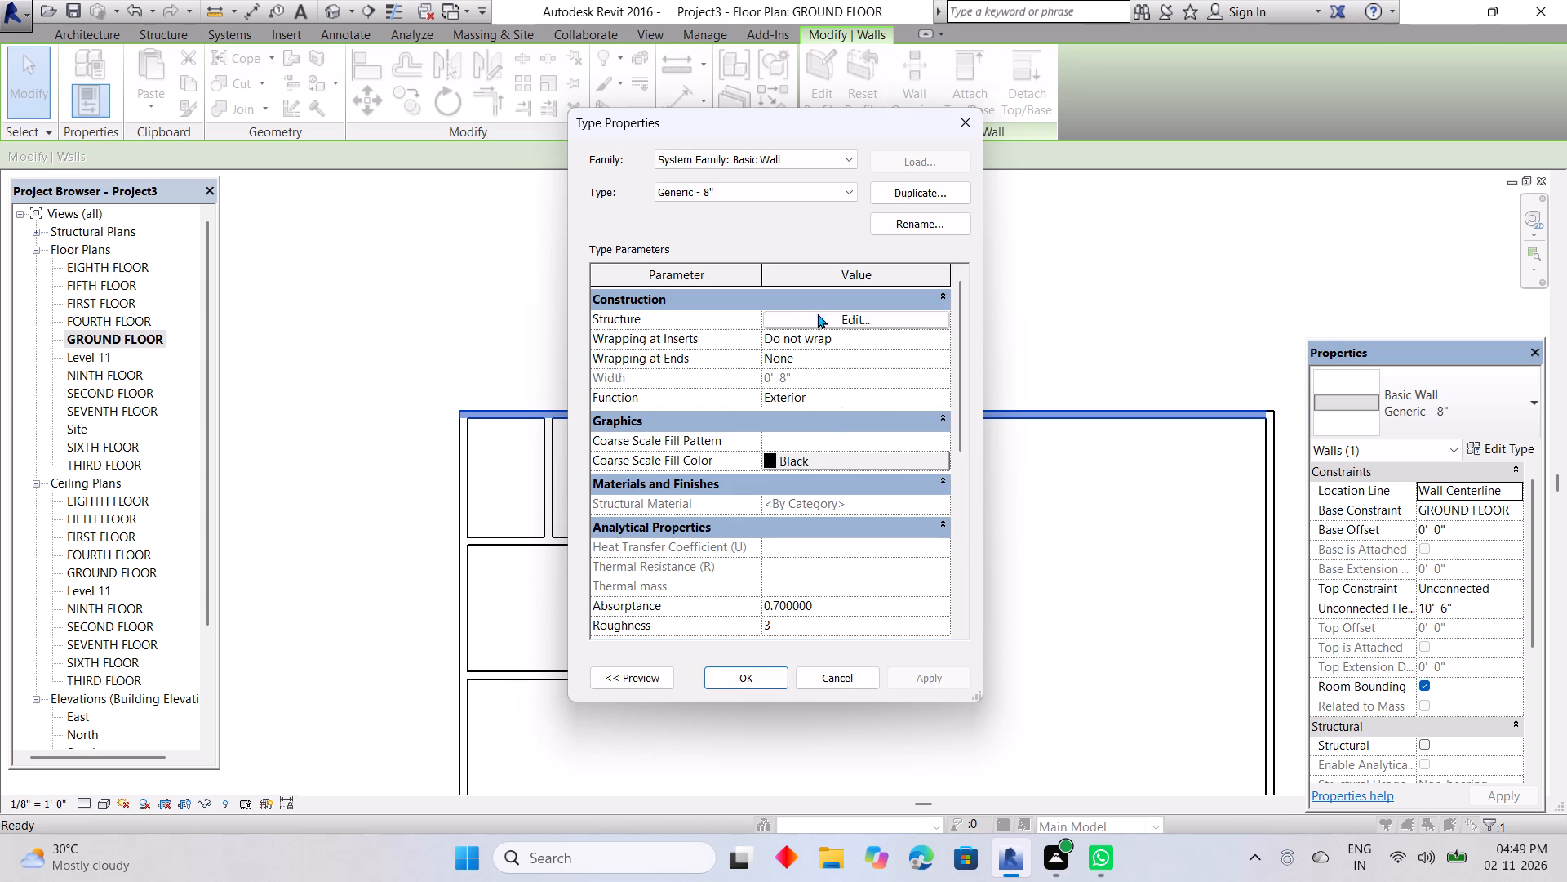
pyautogui.click(821, 320)
pyautogui.moveTo(812, 327); pyautogui.dragTo(779, 326)
pyautogui.click(825, 330)
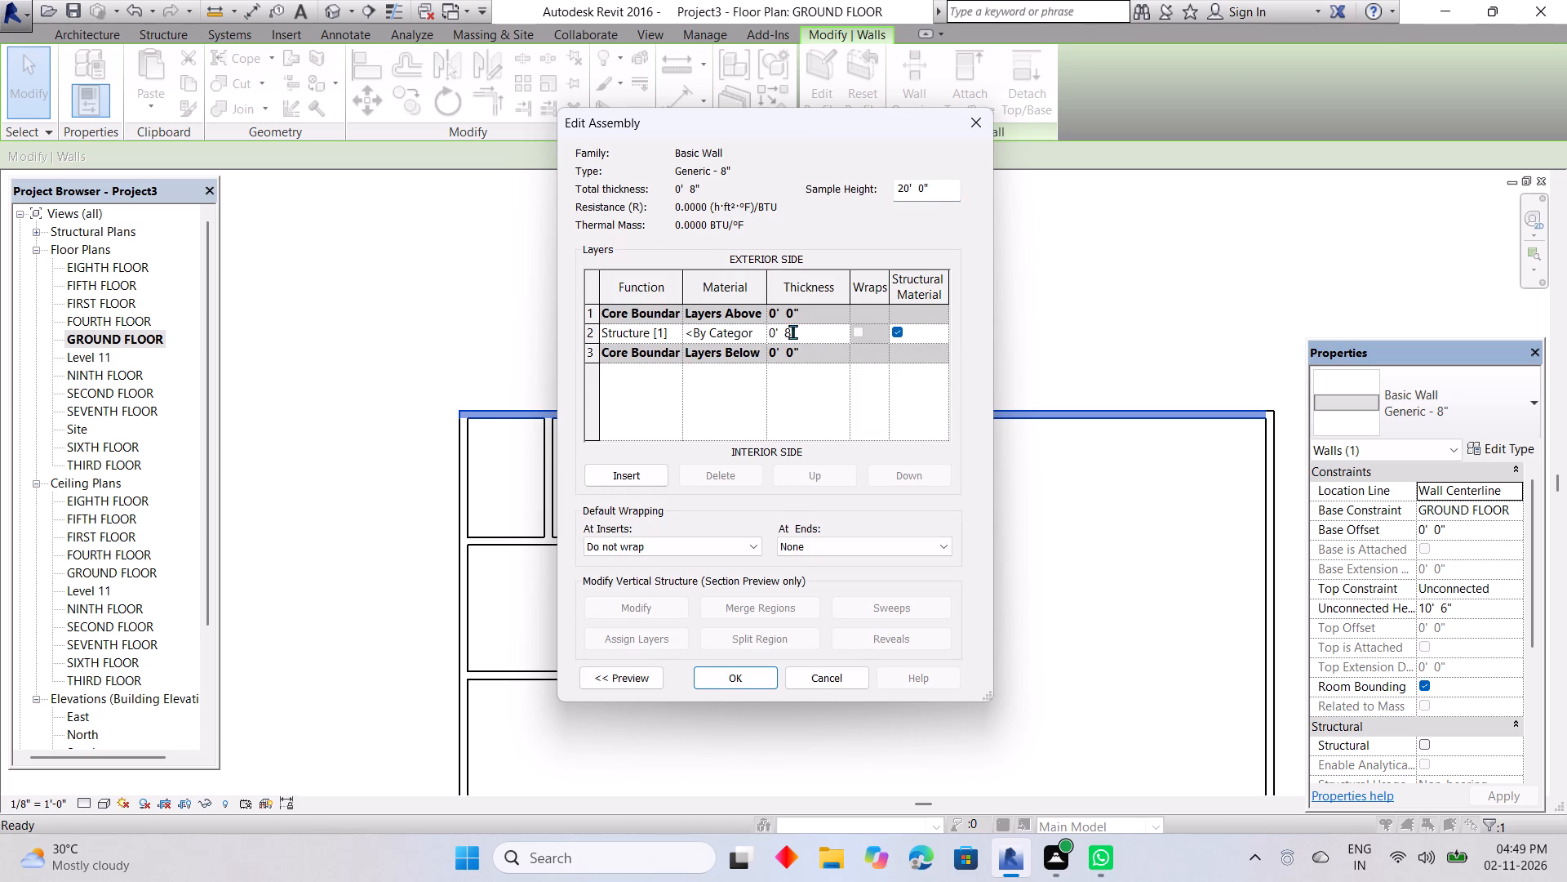
pyautogui.click(792, 332)
pyautogui.press('BackSpace')
pyautogui.press('9')
pyautogui.click(728, 675)
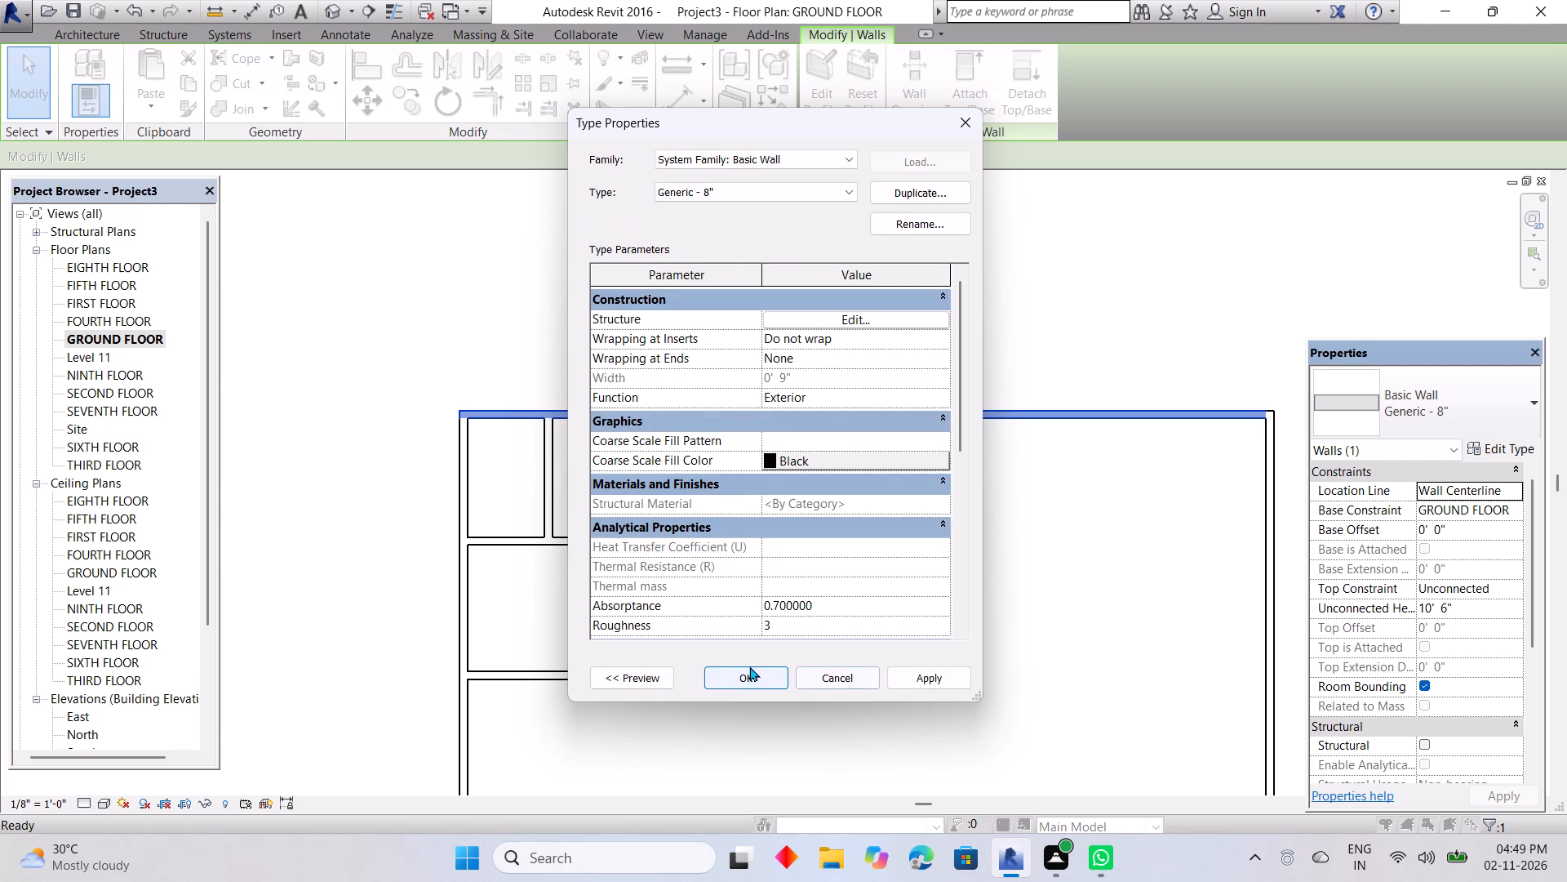
pyautogui.moveTo(749, 672); pyautogui.dragTo(816, 673)
pyautogui.moveTo(816, 673); pyautogui.dragTo(973, 712)
pyautogui.click(952, 676)
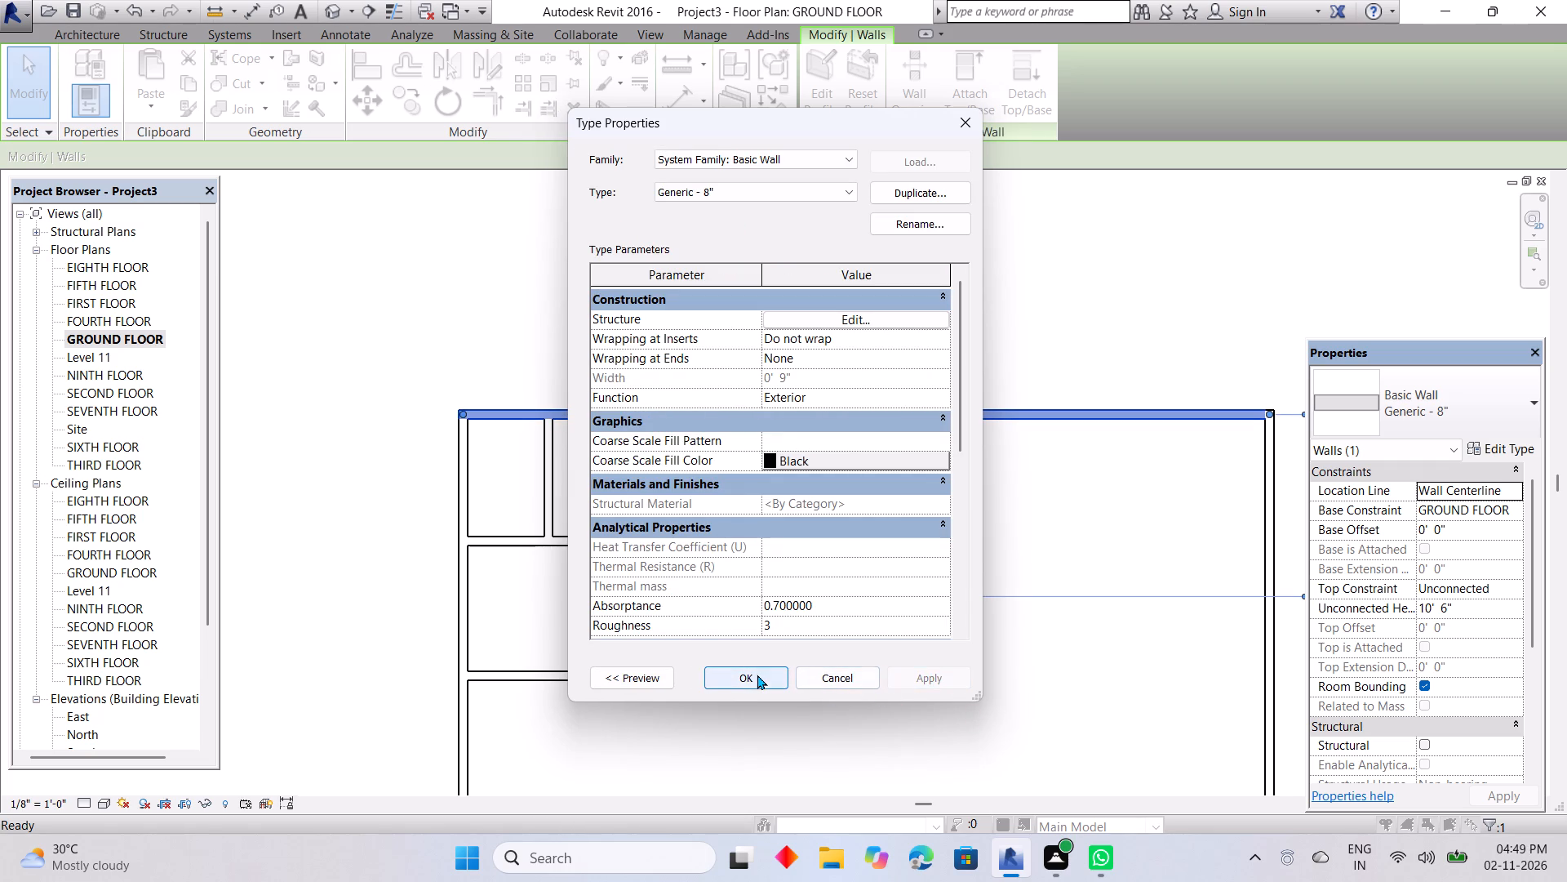
pyautogui.click(757, 674)
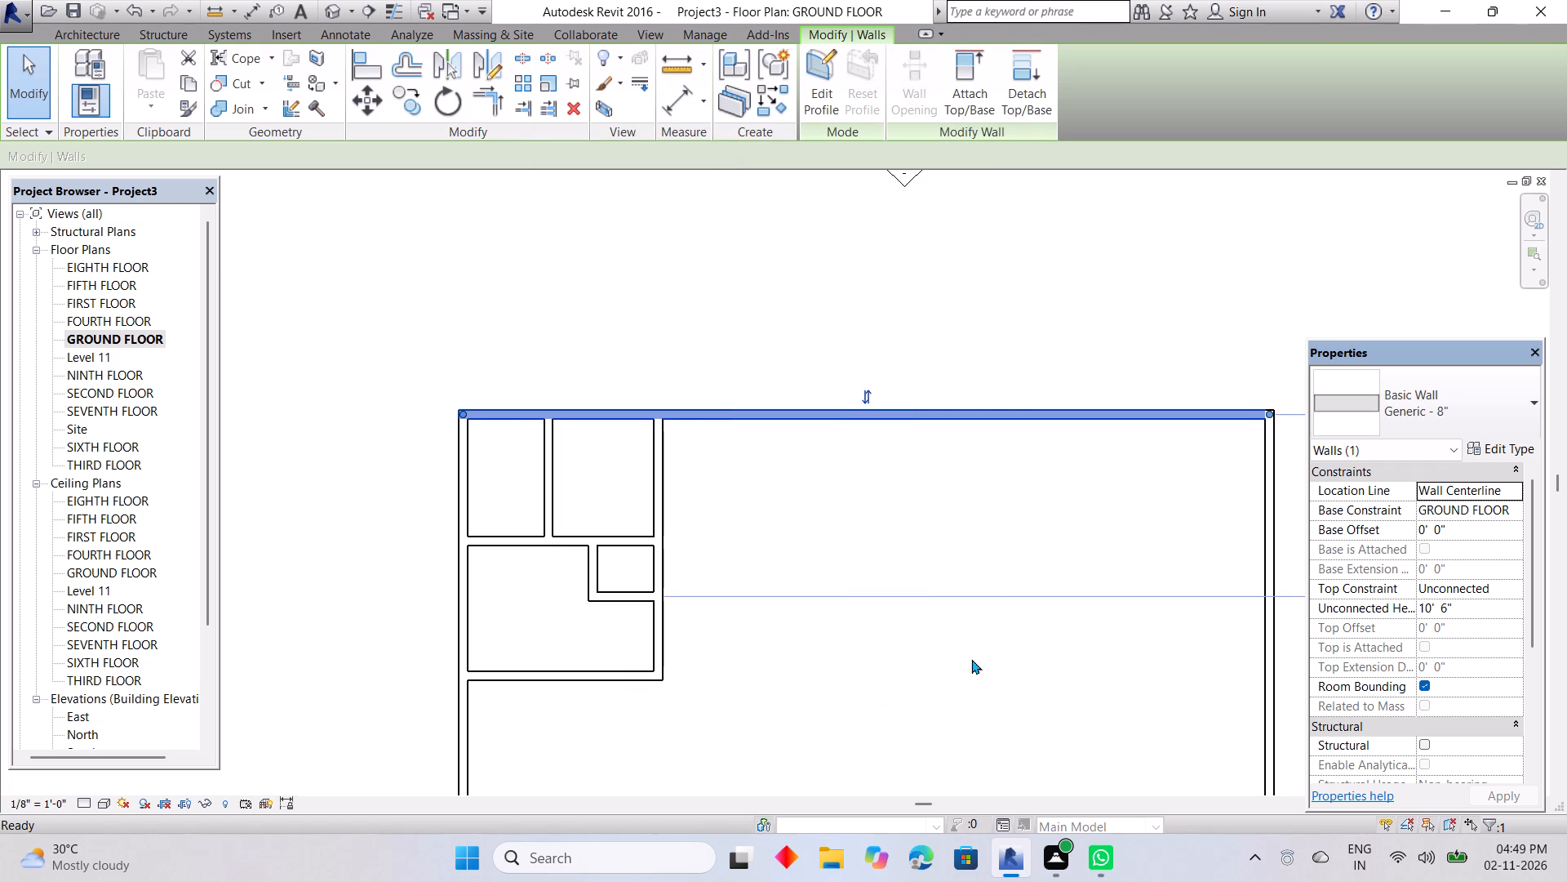
pyautogui.click(971, 659)
# Duplicate the north exterior wall's type under the name OUTER WALL.
pyautogui.moveTo(927, 661); pyautogui.dragTo(932, 605, button='middle')
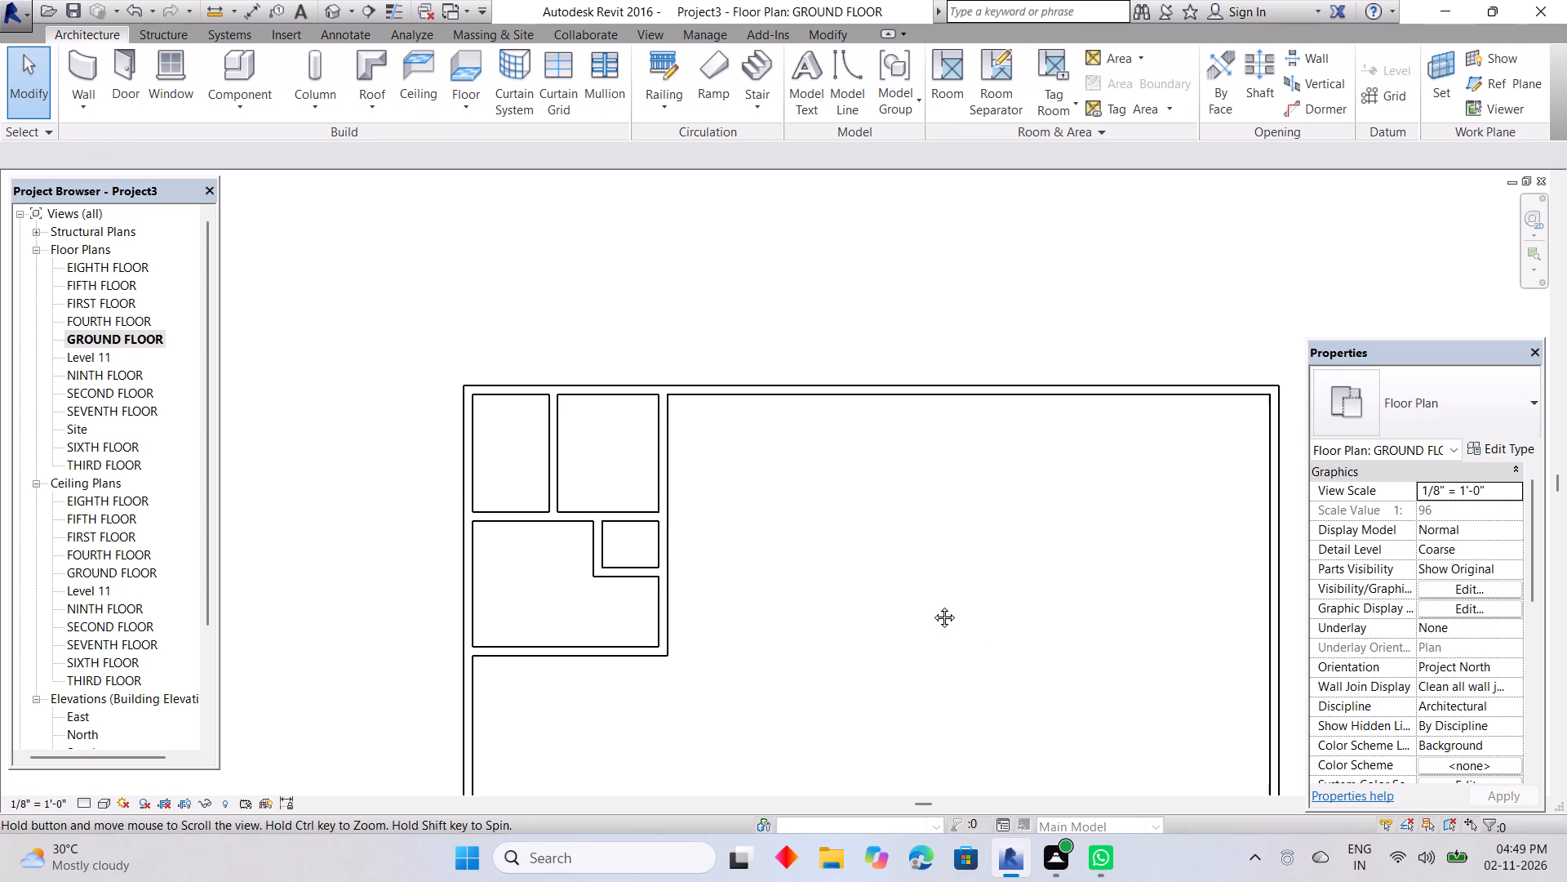
pyautogui.moveTo(932, 605); pyautogui.dragTo(932, 474, button='middle')
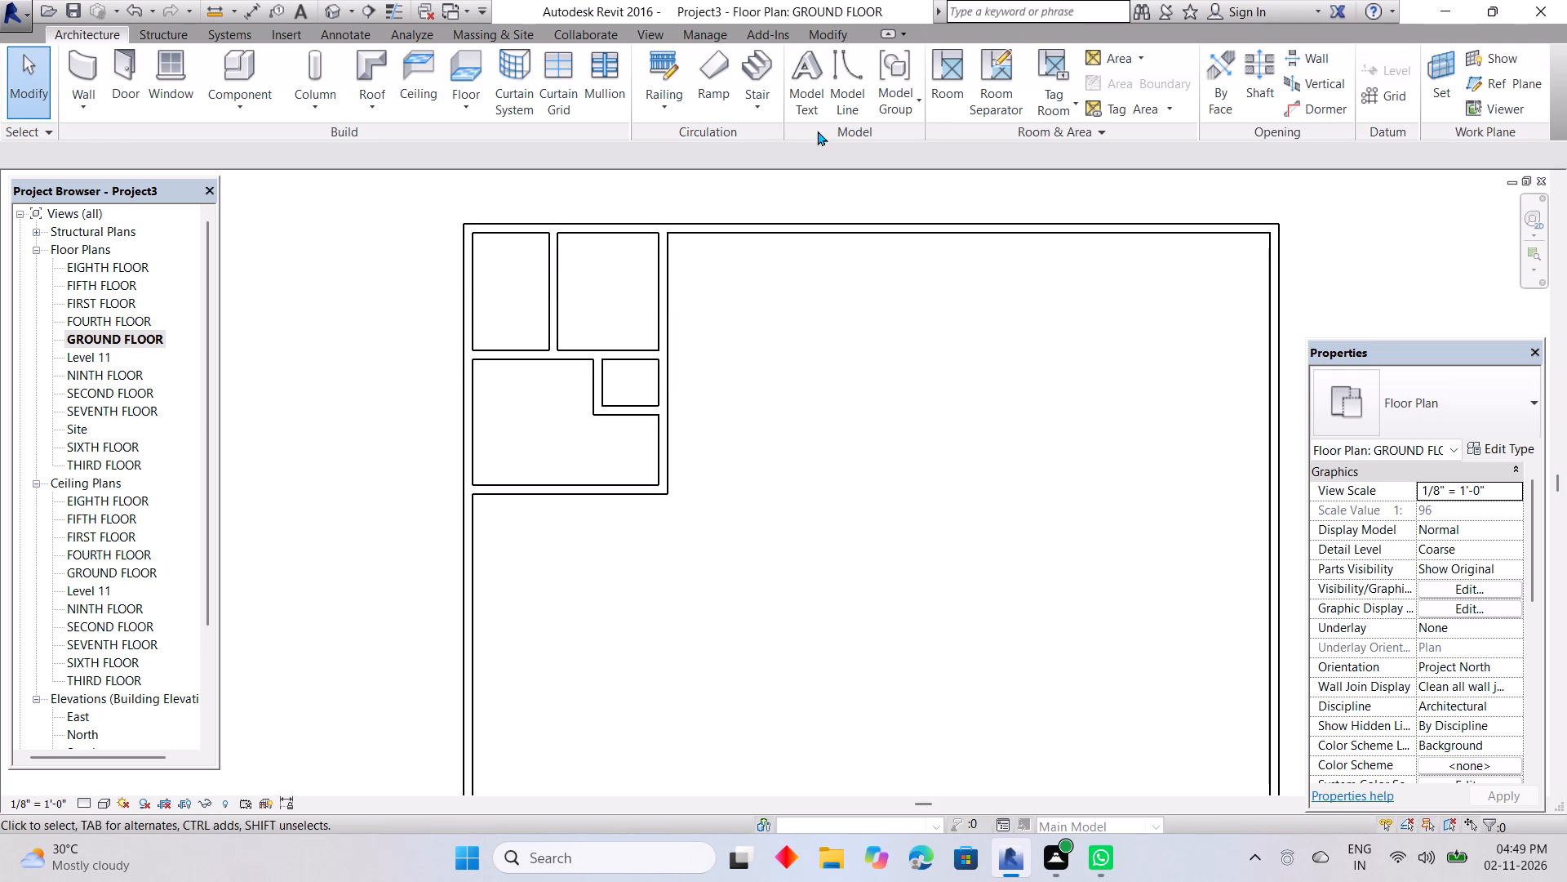
pyautogui.click(808, 221)
pyautogui.moveTo(841, 473); pyautogui.dragTo(850, 459, button='middle')
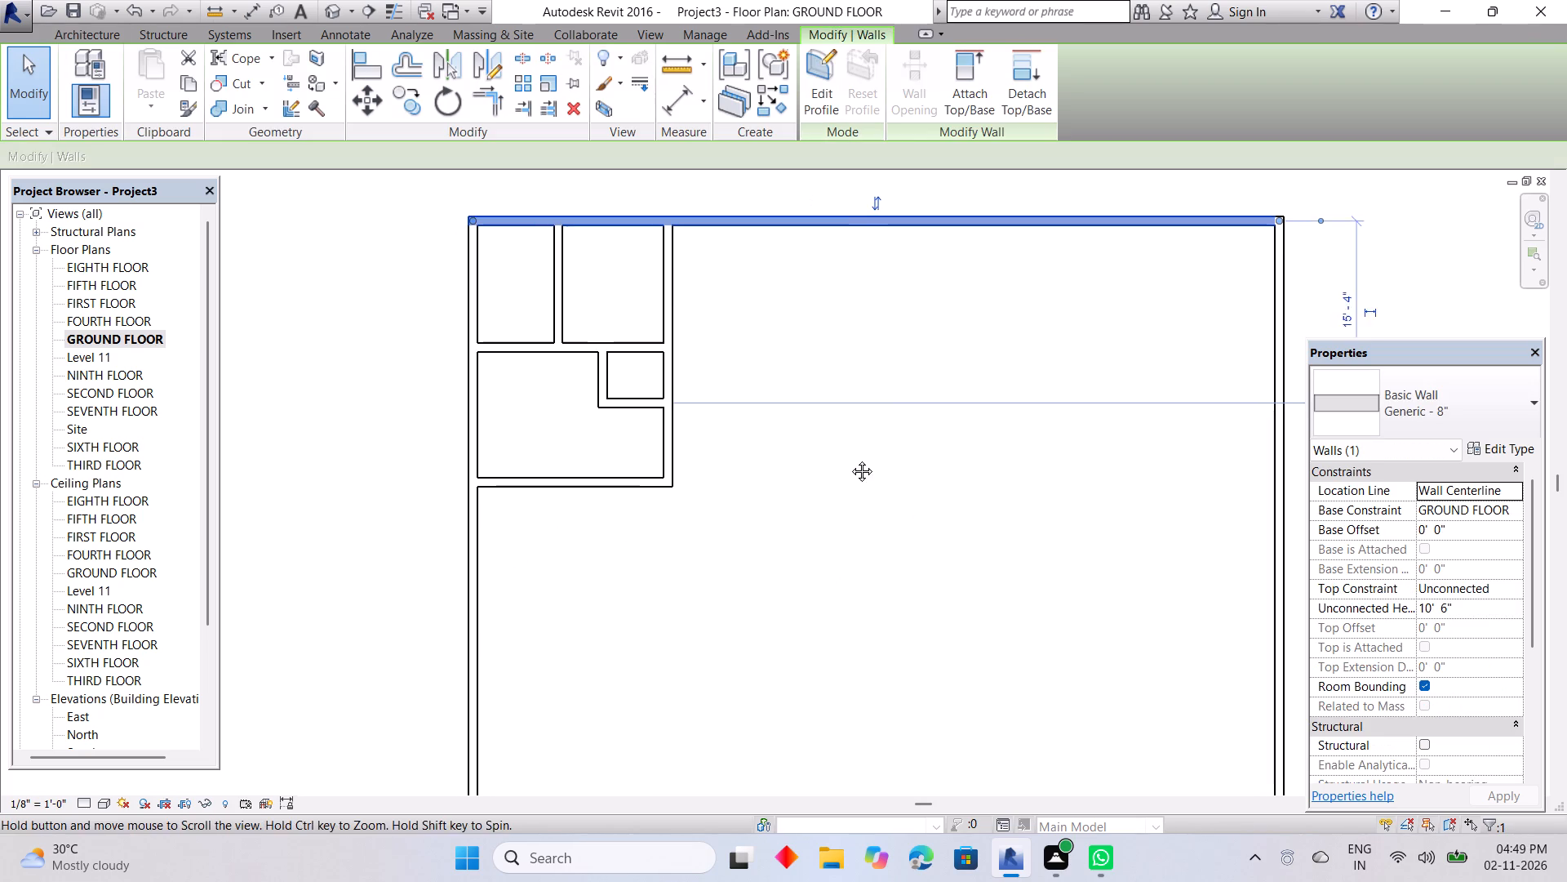
pyautogui.moveTo(850, 459); pyautogui.dragTo(863, 408, button='middle')
pyautogui.click(1520, 450)
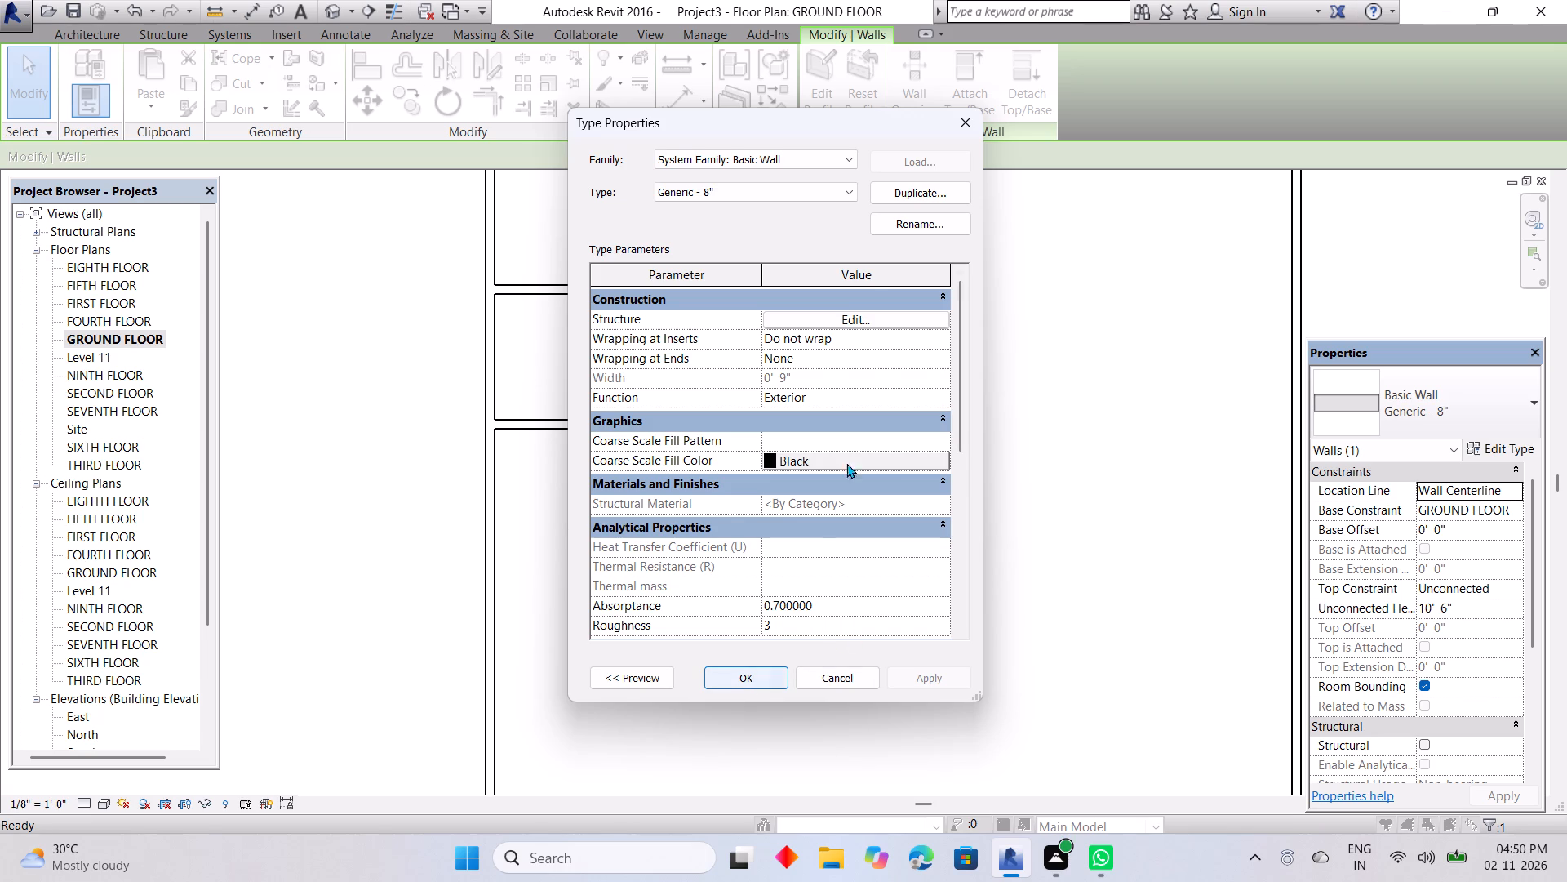
pyautogui.click(929, 189)
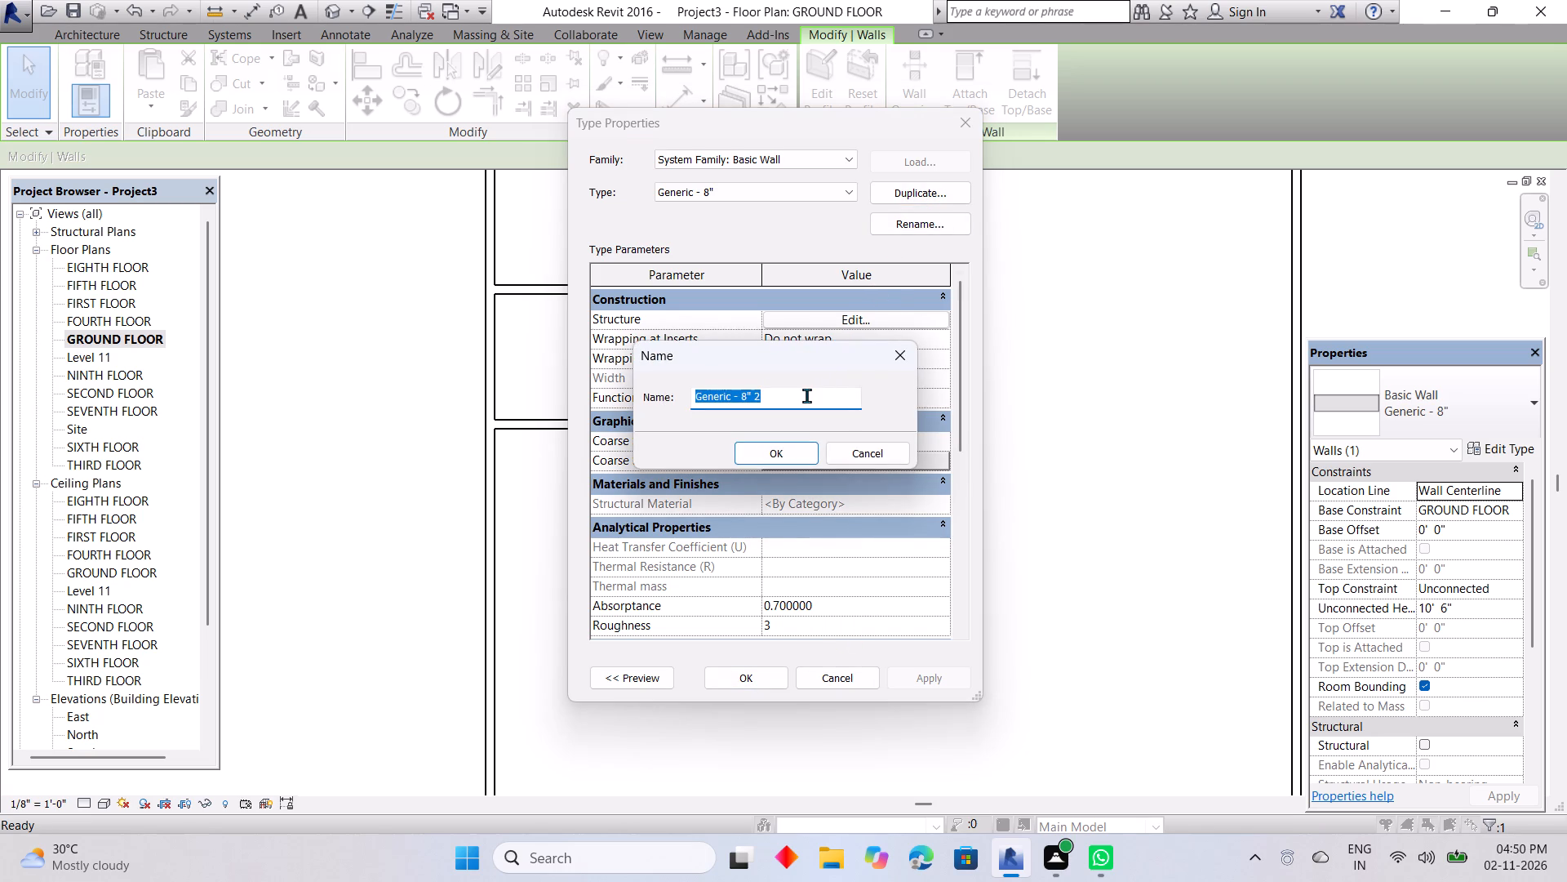
pyautogui.press('BackSpace')
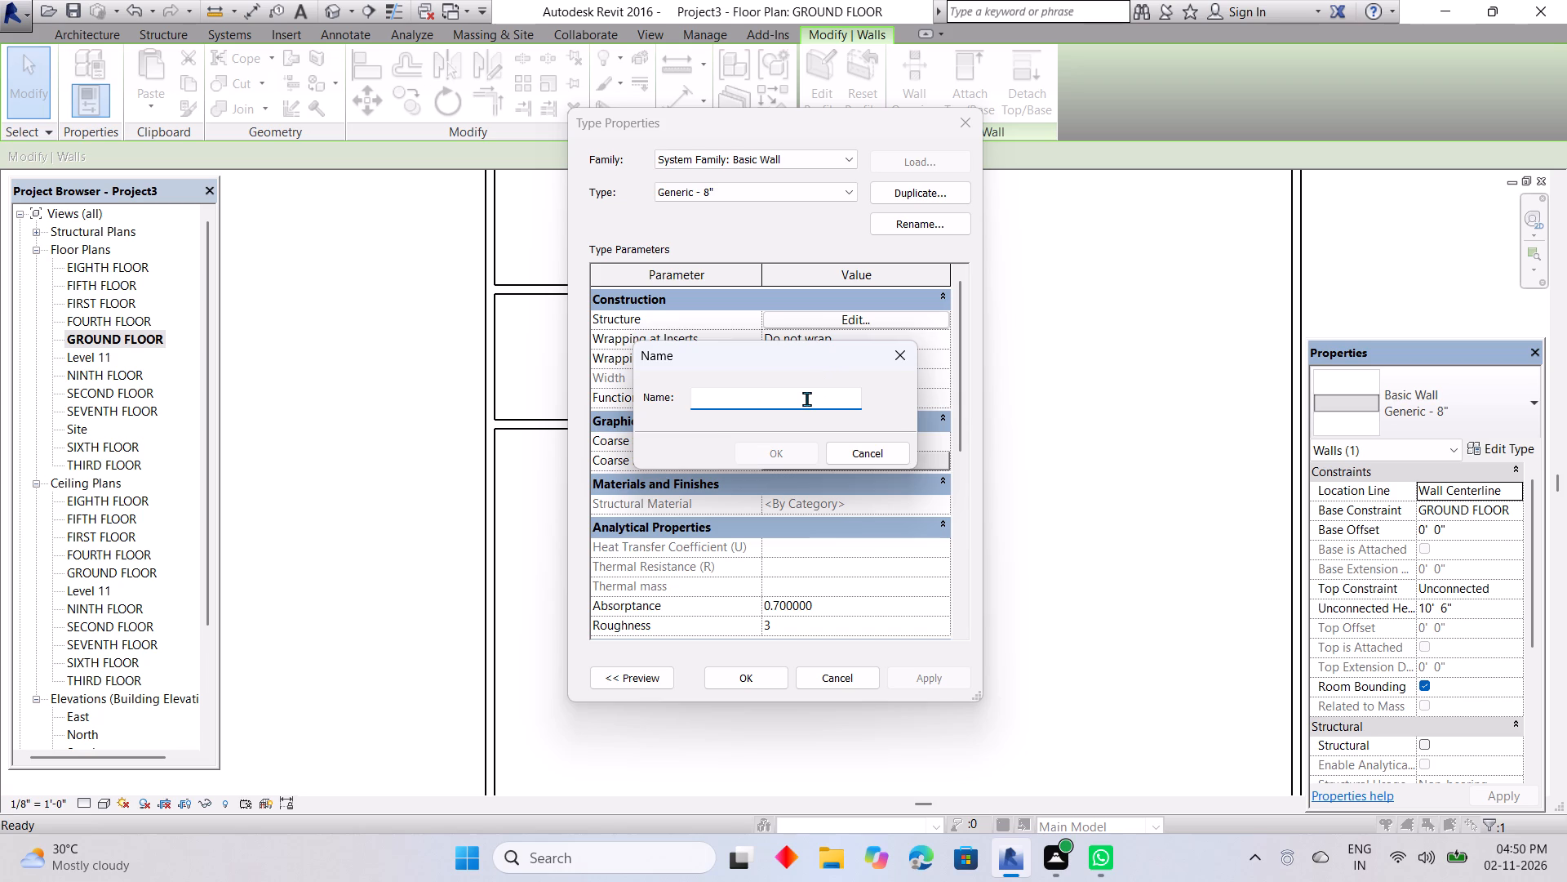
pyautogui.write('OUTER WALL')
pyautogui.press('Return')
# Enter 9" as the OUTER WALL type's structure layer thickness and apply the type to the north exterior wall.
pyautogui.click(868, 316)
pyautogui.click(817, 329)
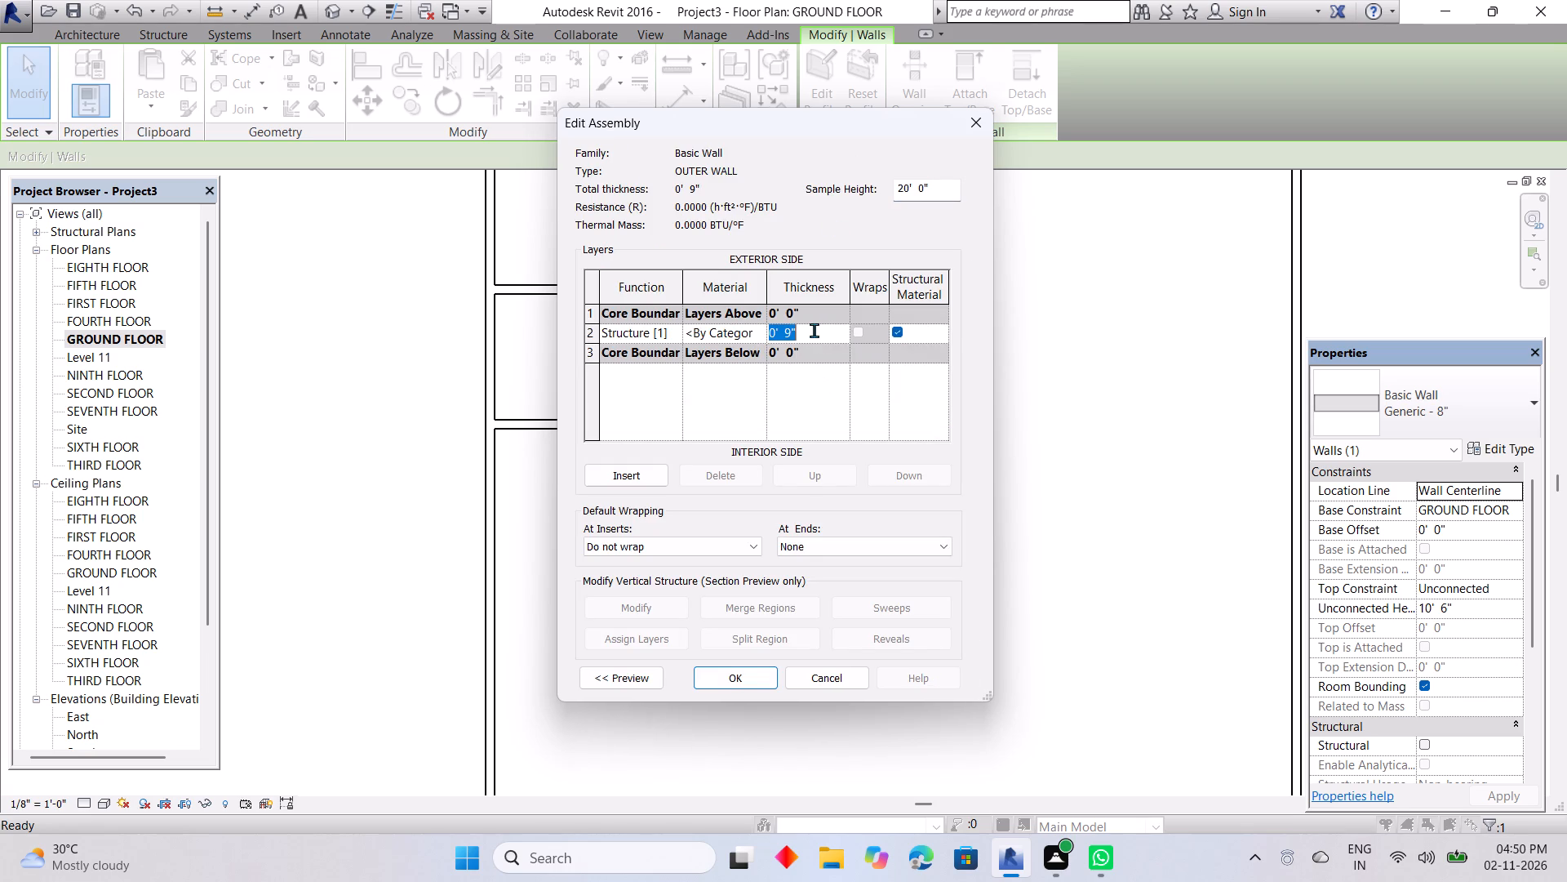
pyautogui.click(785, 330)
pyautogui.click(790, 332)
pyautogui.press('BackSpace')
pyautogui.press('9')
pyautogui.press('Return')
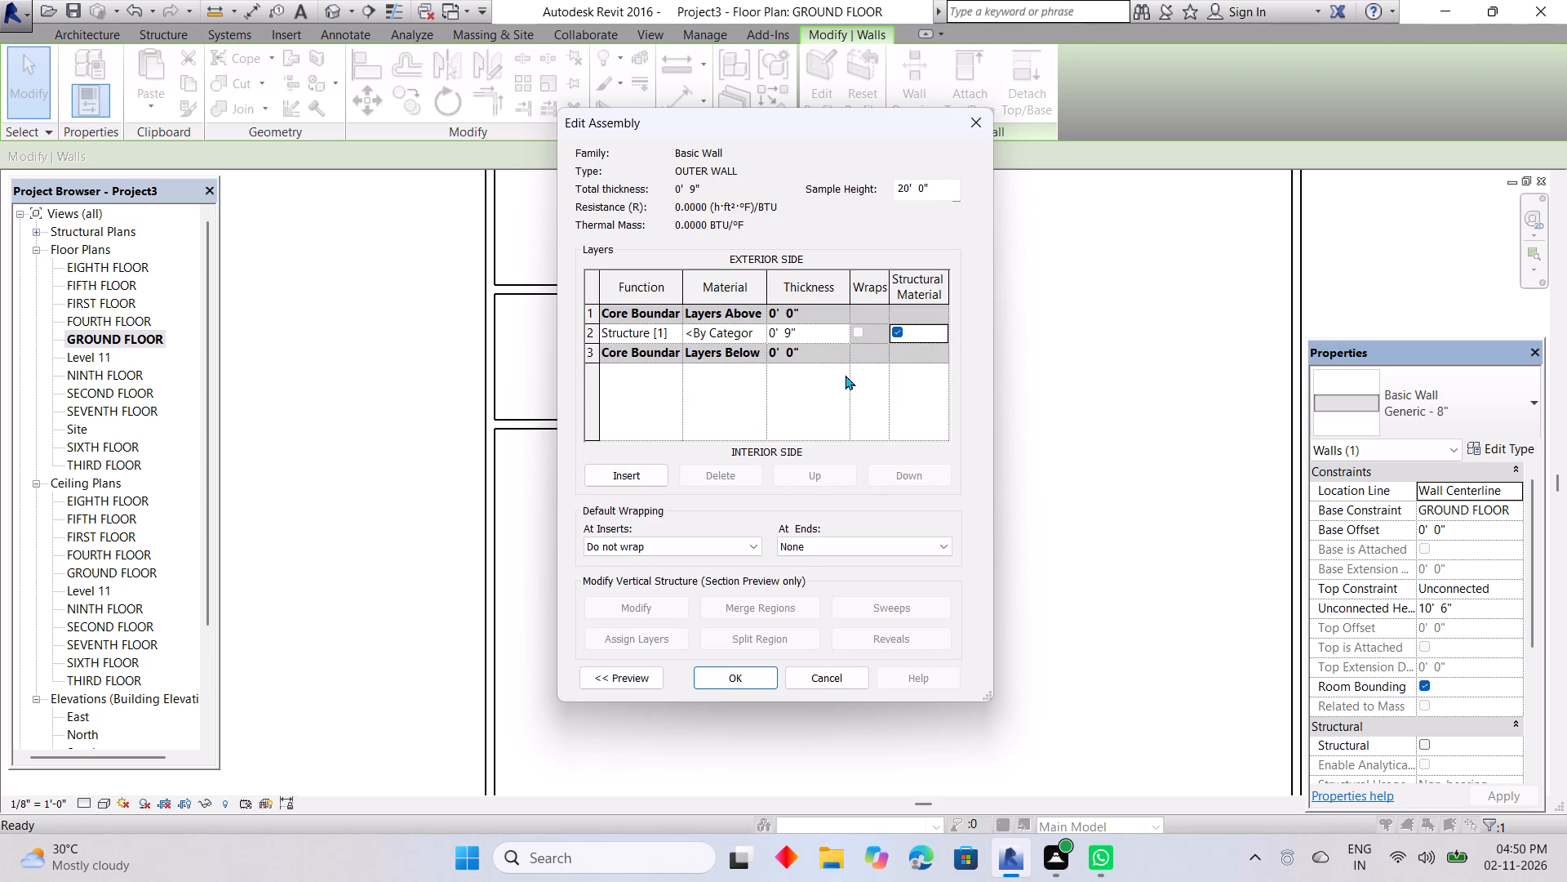
pyautogui.click(759, 682)
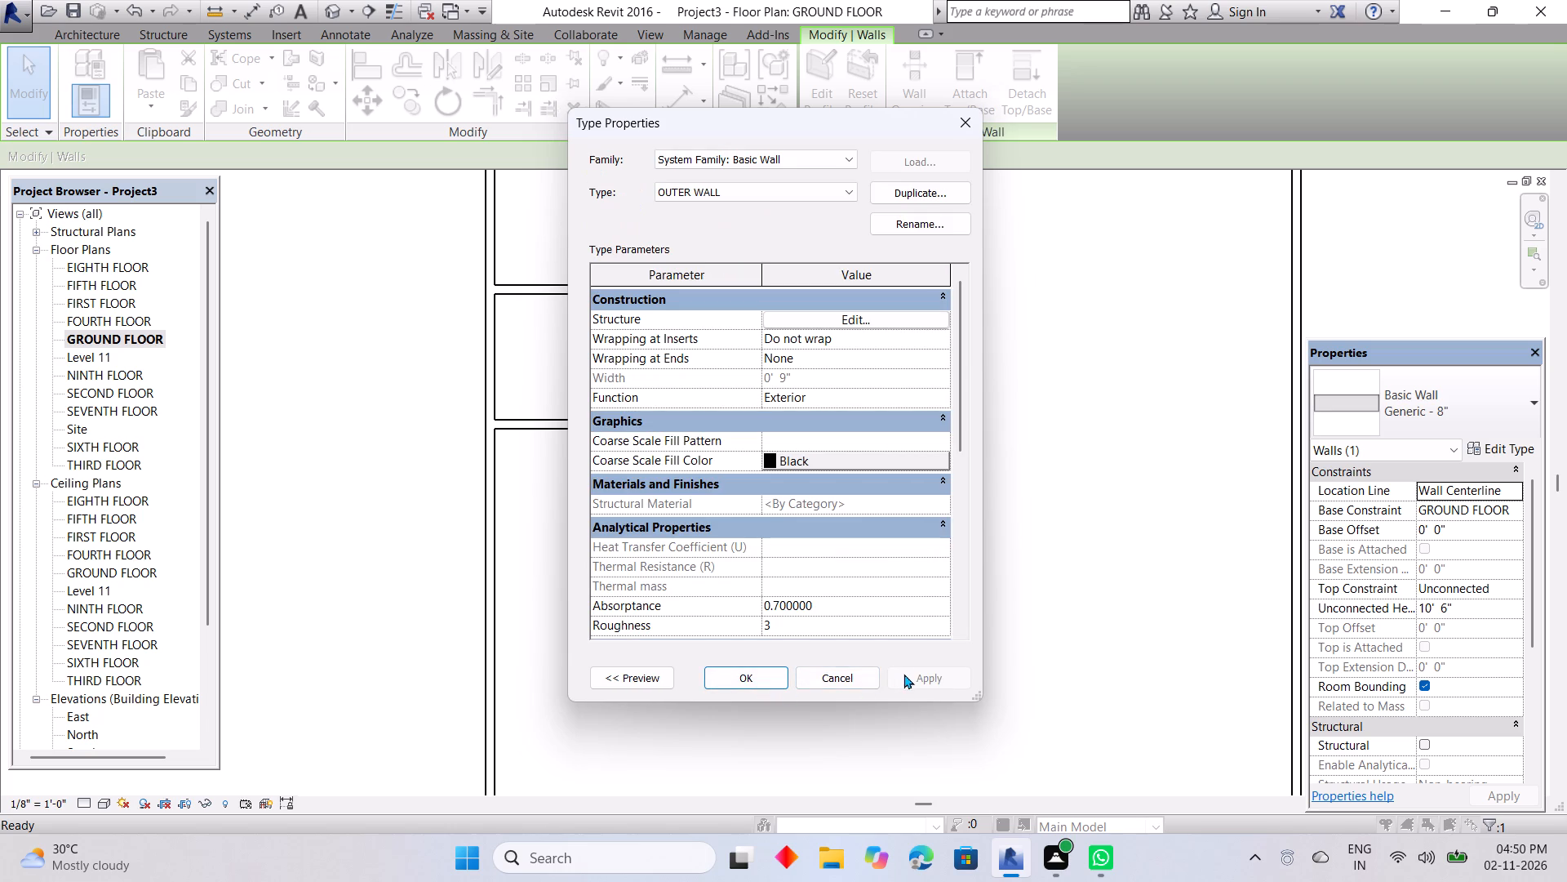
pyautogui.click(905, 674)
pyautogui.click(751, 674)
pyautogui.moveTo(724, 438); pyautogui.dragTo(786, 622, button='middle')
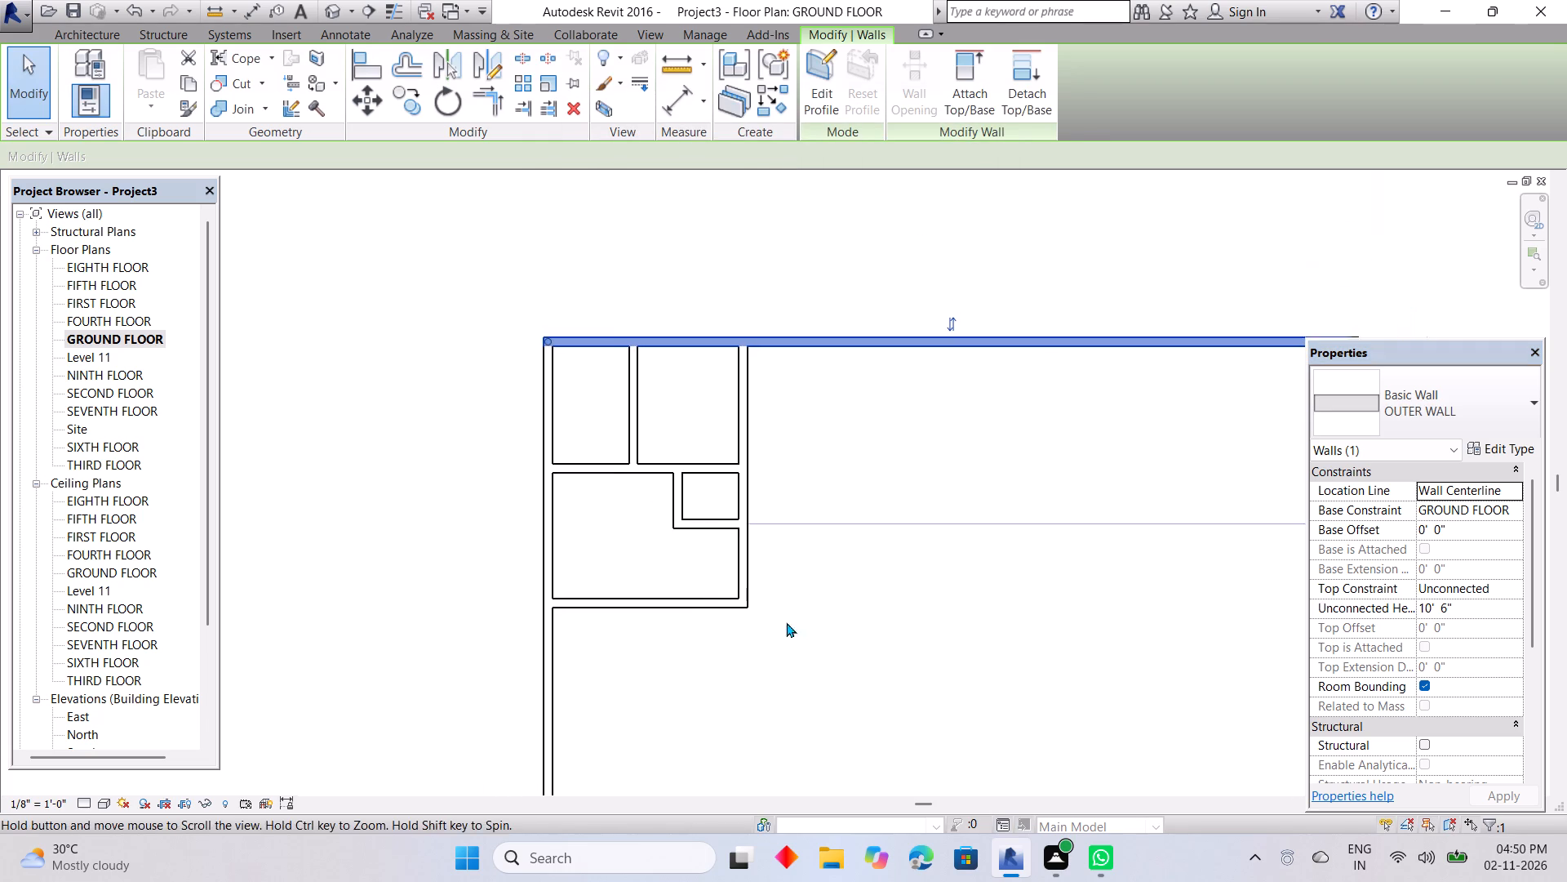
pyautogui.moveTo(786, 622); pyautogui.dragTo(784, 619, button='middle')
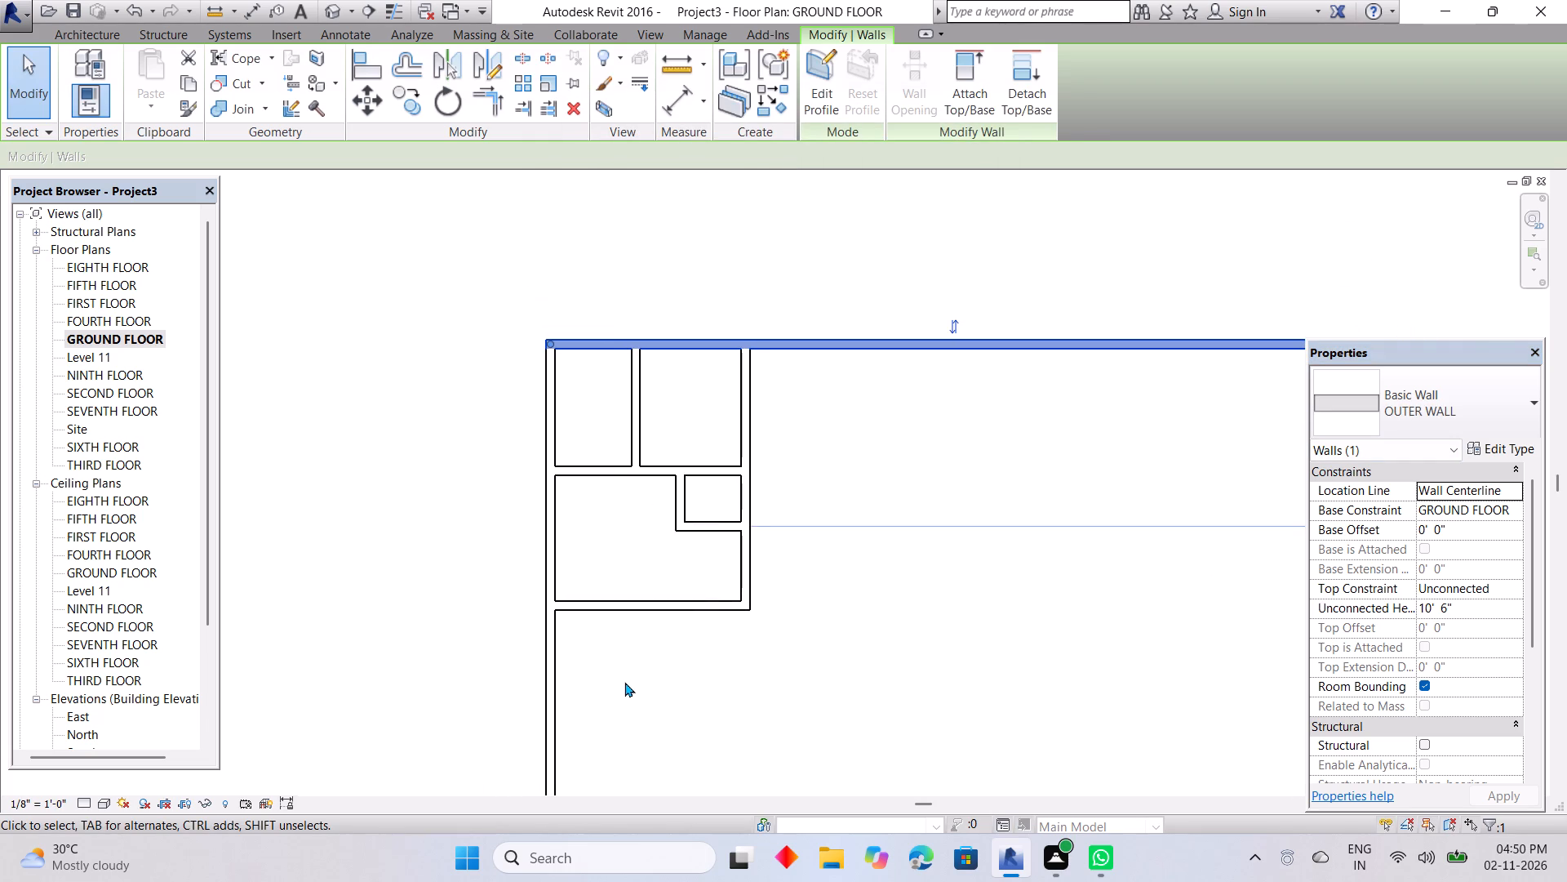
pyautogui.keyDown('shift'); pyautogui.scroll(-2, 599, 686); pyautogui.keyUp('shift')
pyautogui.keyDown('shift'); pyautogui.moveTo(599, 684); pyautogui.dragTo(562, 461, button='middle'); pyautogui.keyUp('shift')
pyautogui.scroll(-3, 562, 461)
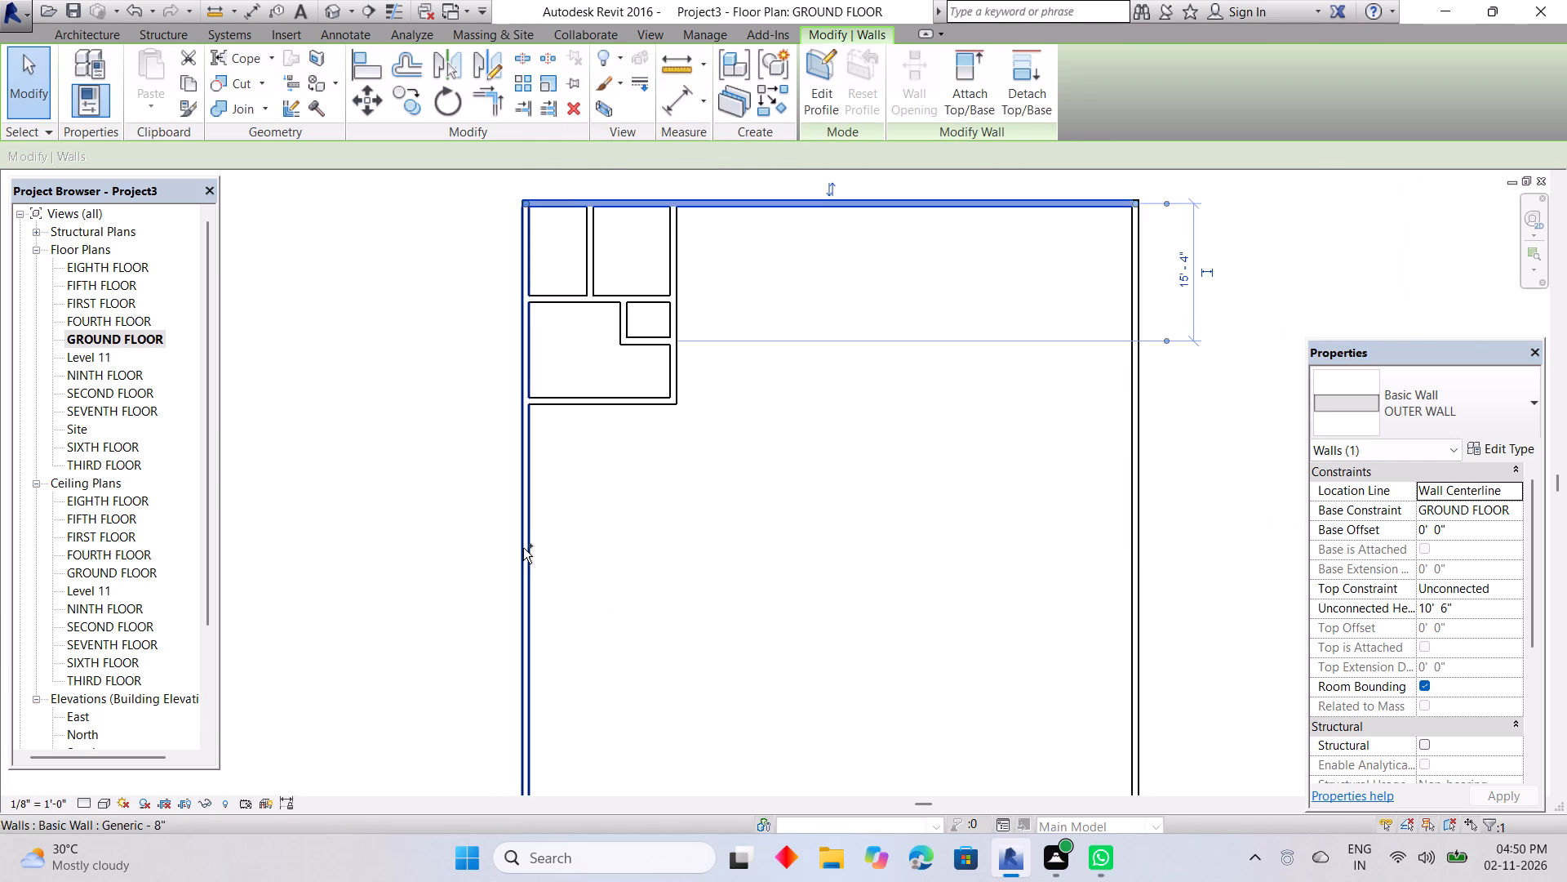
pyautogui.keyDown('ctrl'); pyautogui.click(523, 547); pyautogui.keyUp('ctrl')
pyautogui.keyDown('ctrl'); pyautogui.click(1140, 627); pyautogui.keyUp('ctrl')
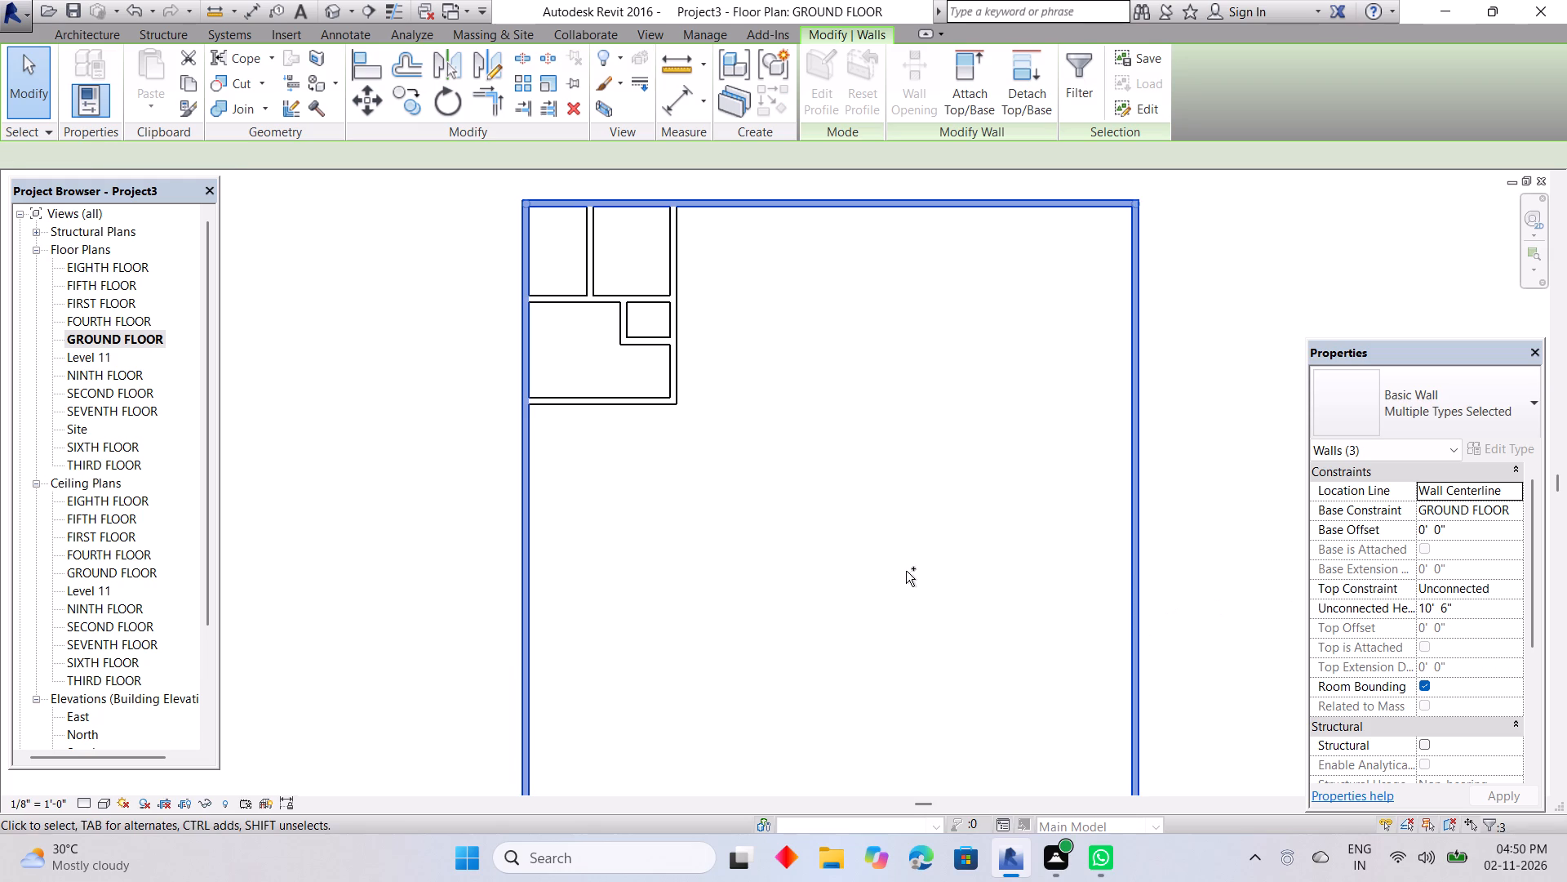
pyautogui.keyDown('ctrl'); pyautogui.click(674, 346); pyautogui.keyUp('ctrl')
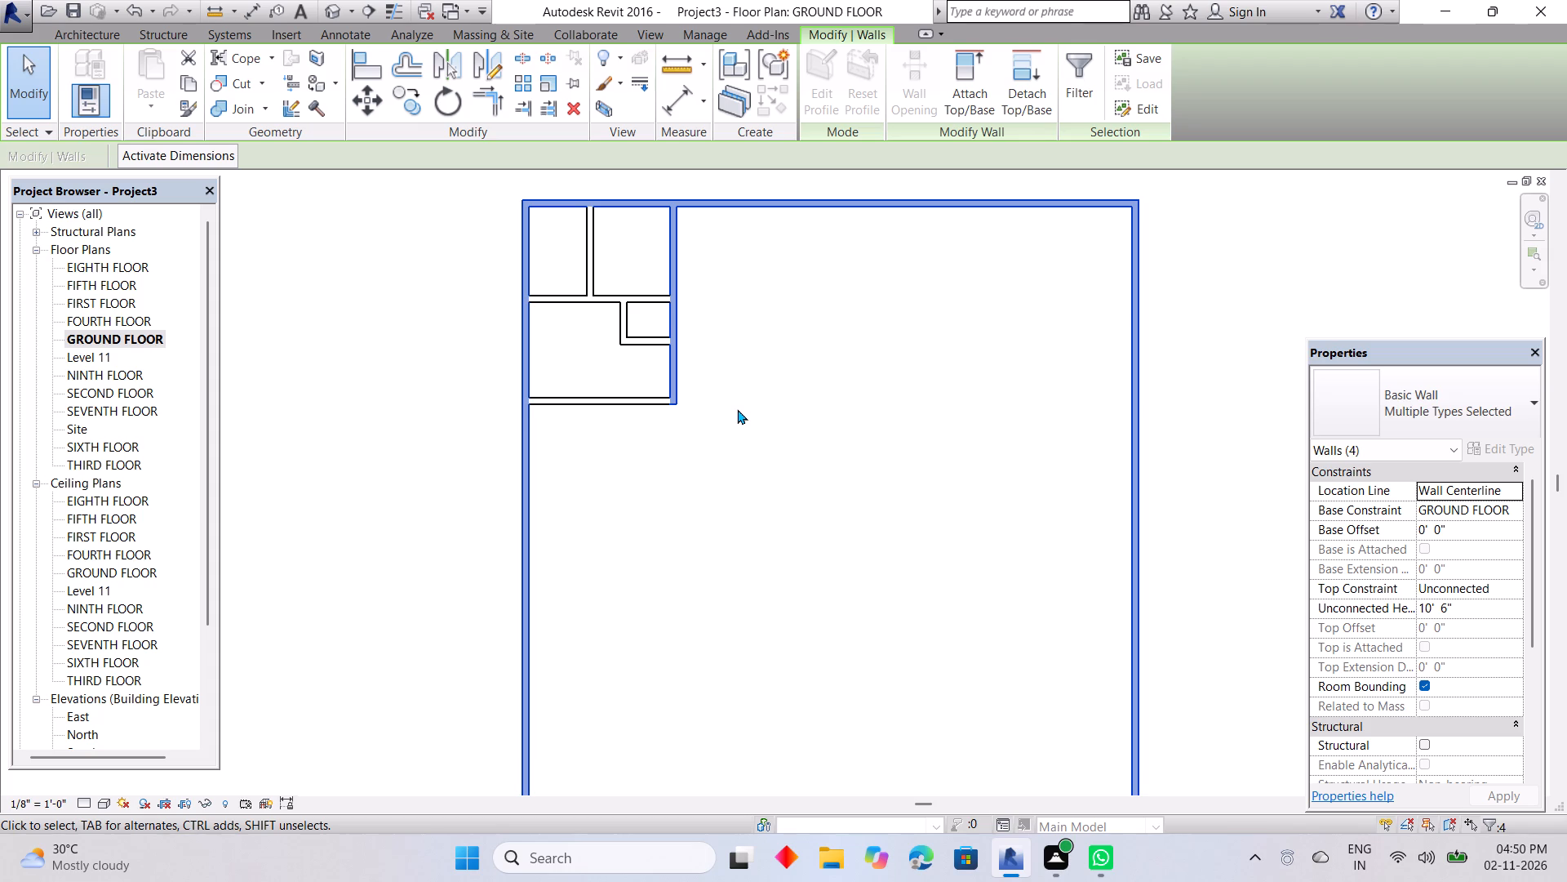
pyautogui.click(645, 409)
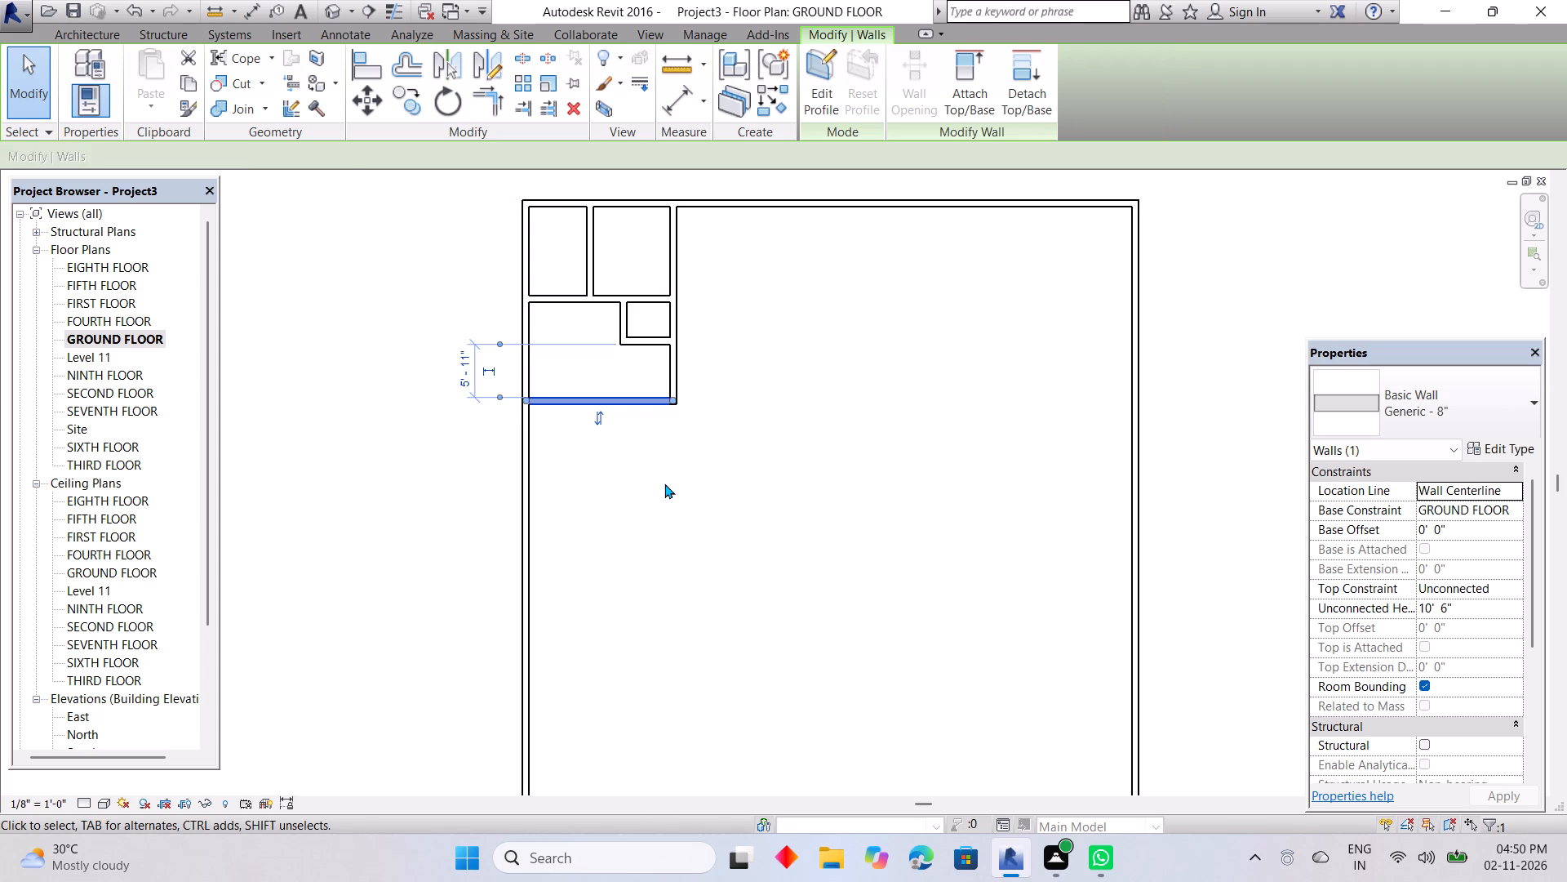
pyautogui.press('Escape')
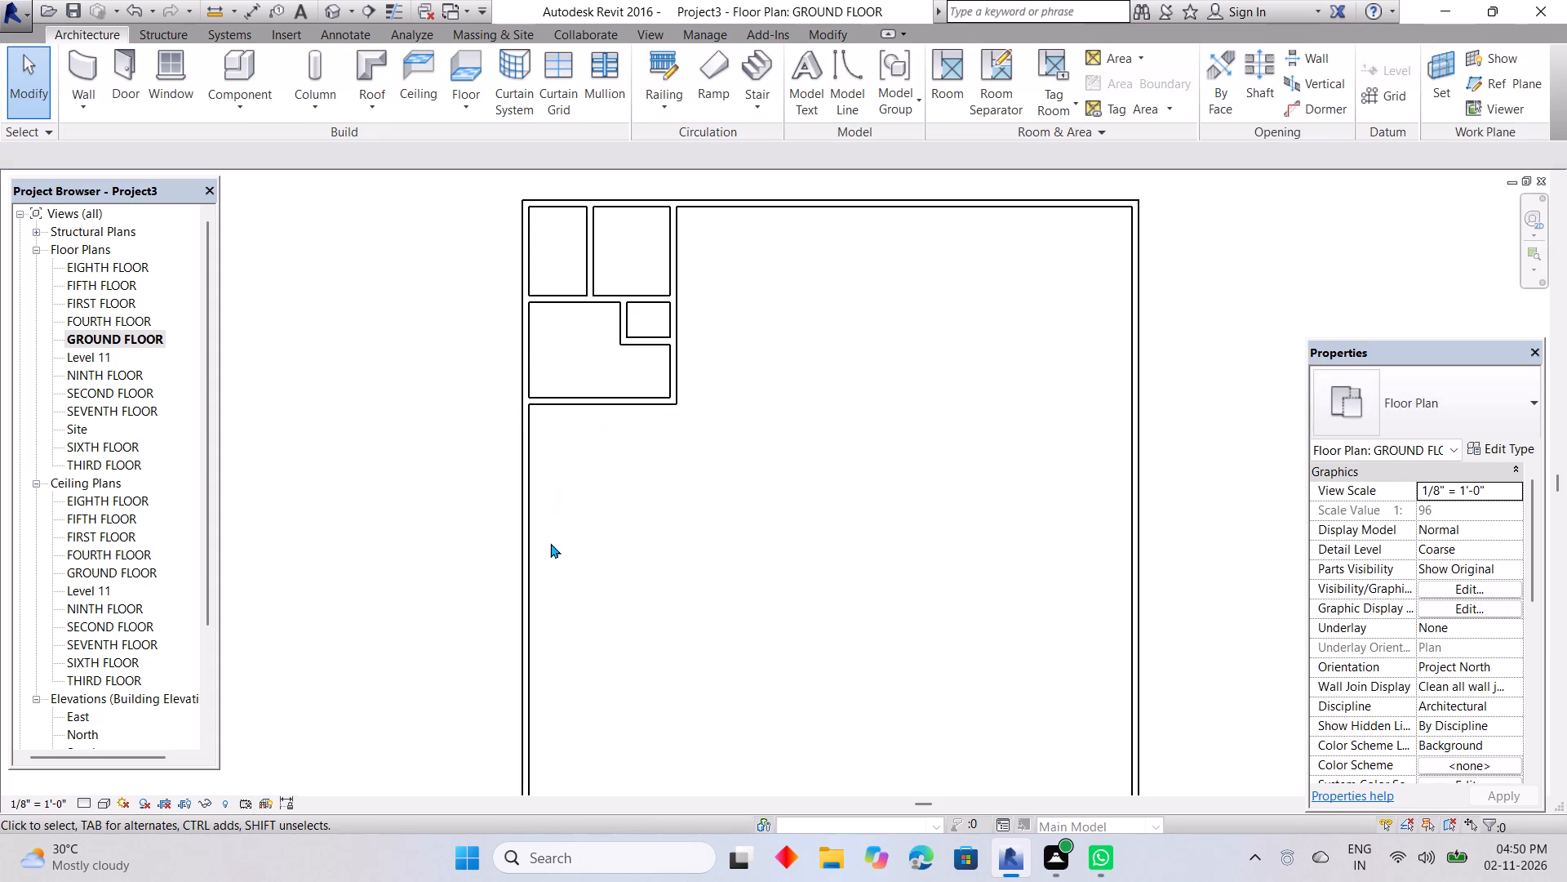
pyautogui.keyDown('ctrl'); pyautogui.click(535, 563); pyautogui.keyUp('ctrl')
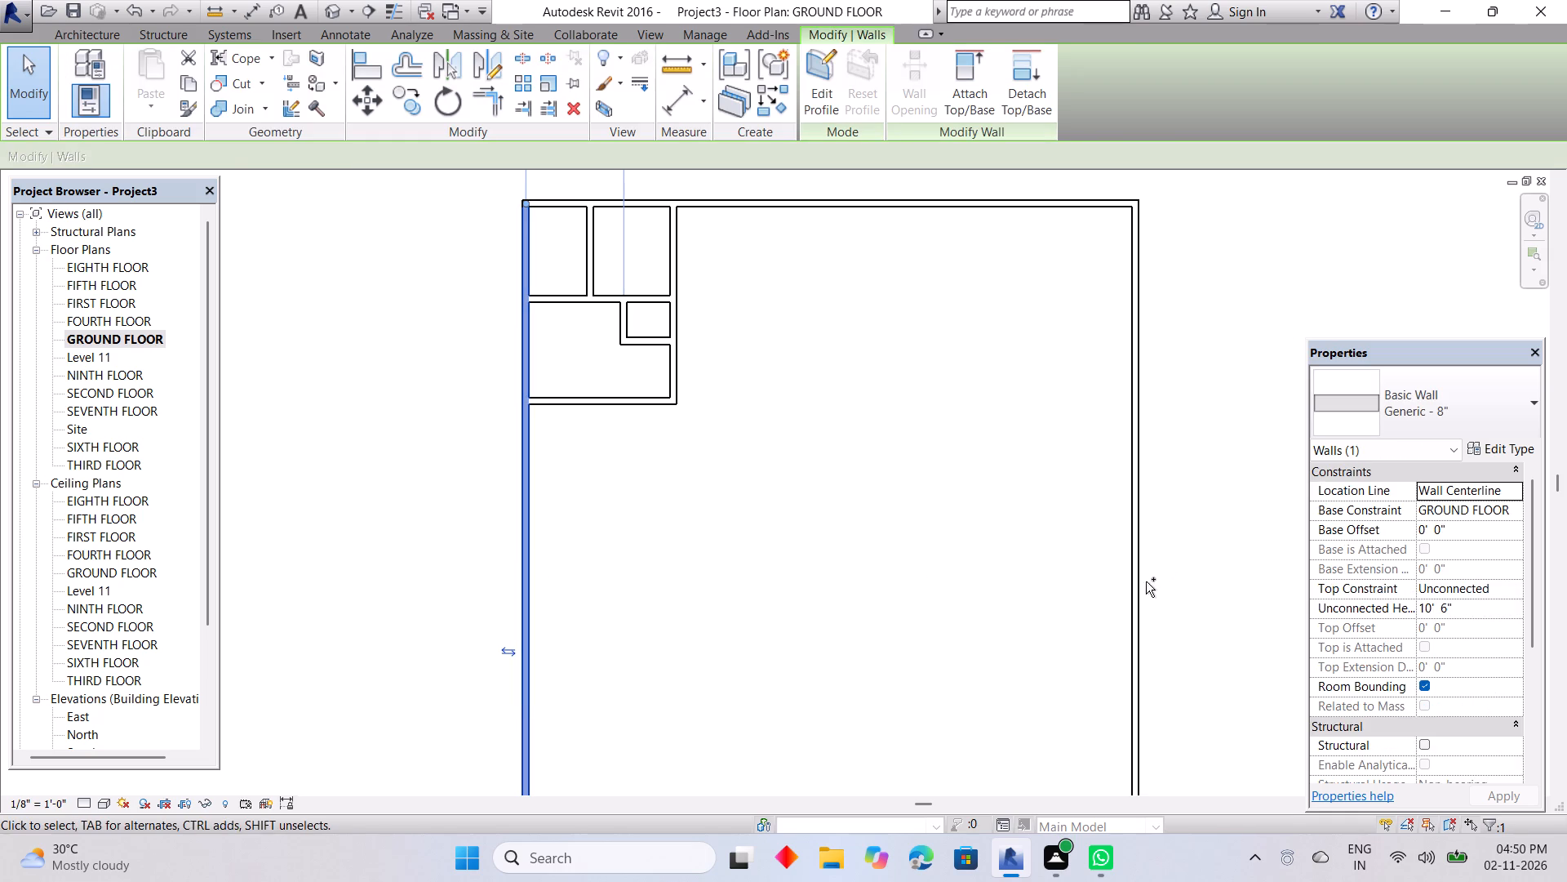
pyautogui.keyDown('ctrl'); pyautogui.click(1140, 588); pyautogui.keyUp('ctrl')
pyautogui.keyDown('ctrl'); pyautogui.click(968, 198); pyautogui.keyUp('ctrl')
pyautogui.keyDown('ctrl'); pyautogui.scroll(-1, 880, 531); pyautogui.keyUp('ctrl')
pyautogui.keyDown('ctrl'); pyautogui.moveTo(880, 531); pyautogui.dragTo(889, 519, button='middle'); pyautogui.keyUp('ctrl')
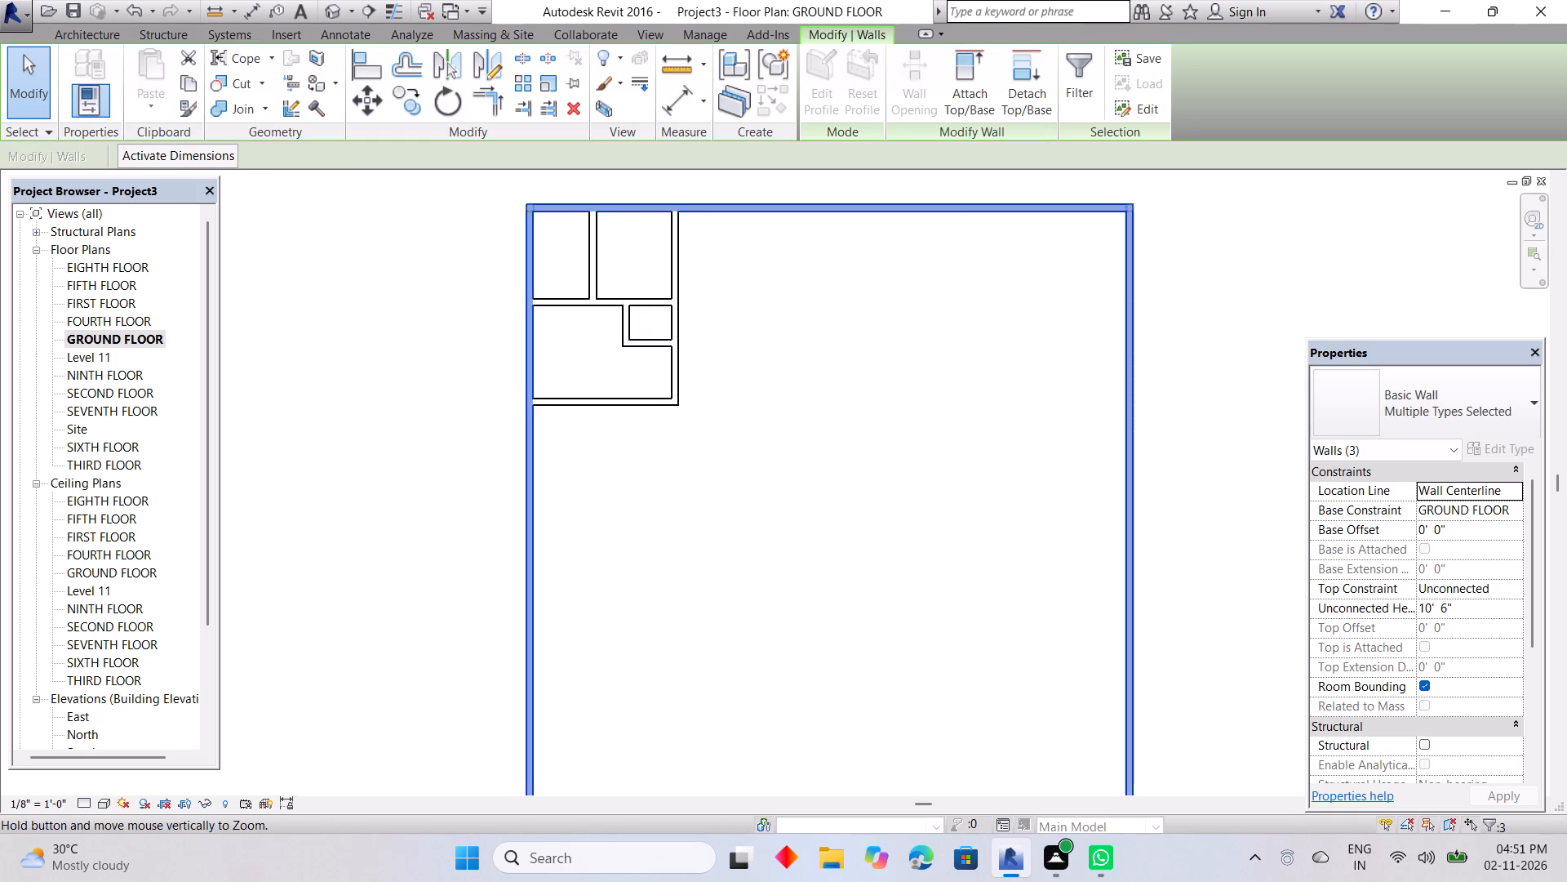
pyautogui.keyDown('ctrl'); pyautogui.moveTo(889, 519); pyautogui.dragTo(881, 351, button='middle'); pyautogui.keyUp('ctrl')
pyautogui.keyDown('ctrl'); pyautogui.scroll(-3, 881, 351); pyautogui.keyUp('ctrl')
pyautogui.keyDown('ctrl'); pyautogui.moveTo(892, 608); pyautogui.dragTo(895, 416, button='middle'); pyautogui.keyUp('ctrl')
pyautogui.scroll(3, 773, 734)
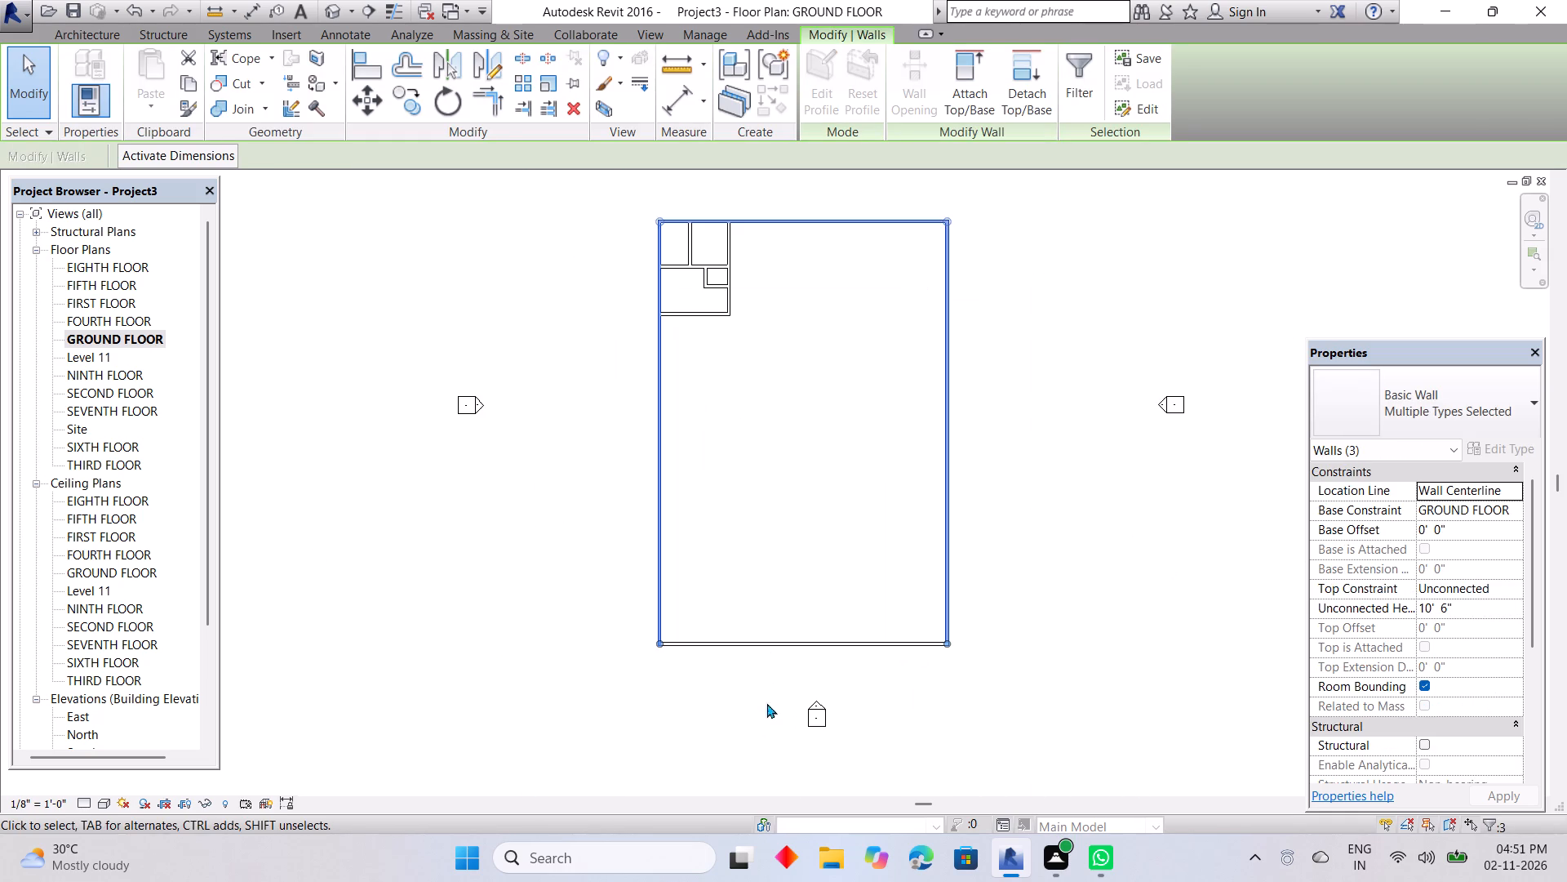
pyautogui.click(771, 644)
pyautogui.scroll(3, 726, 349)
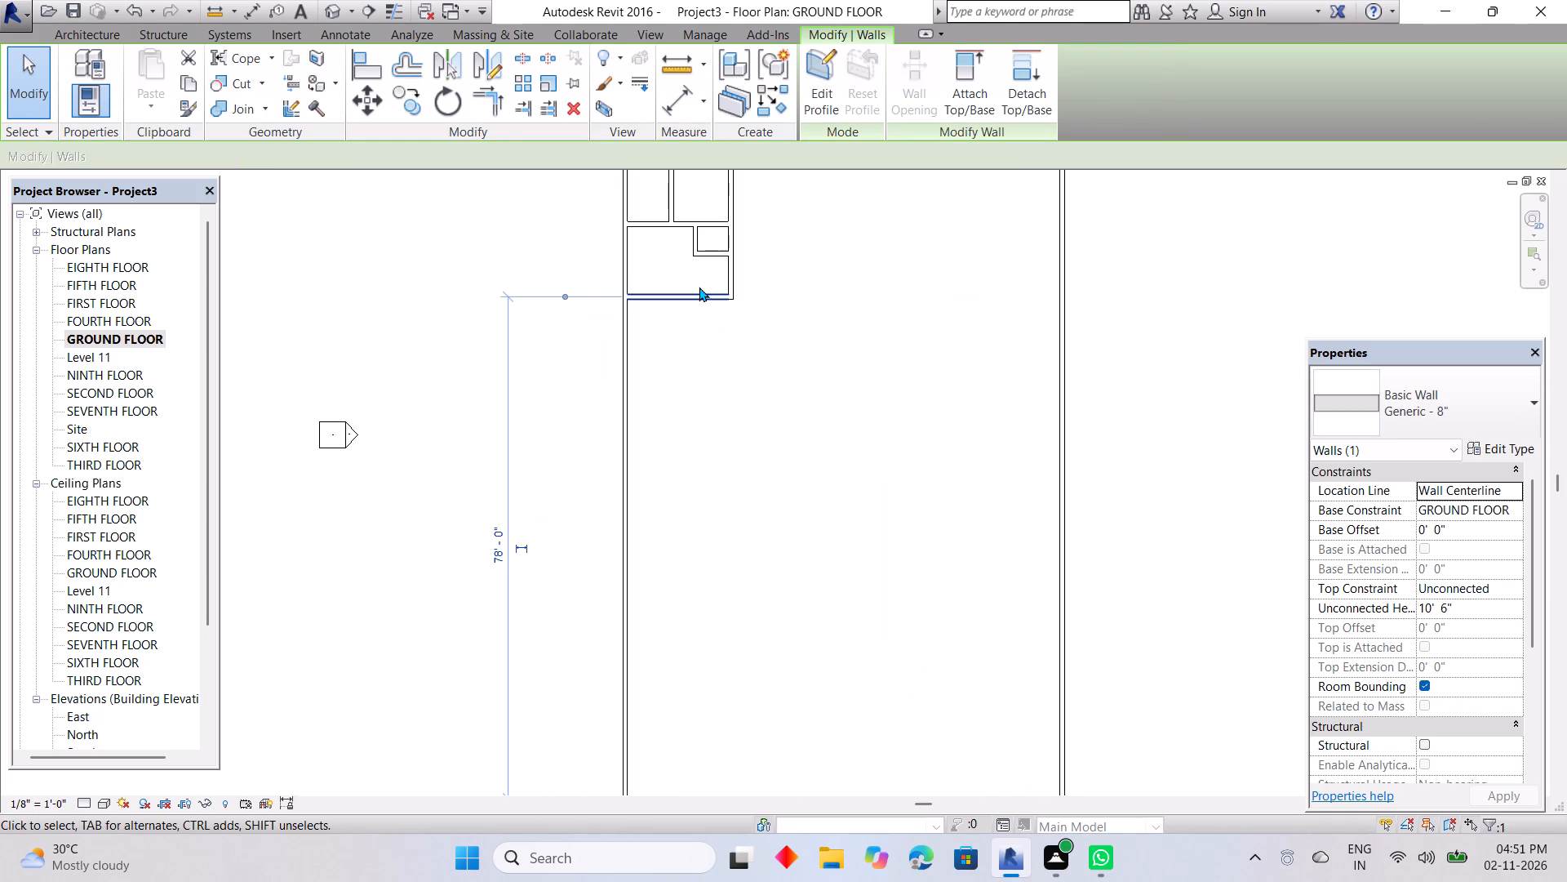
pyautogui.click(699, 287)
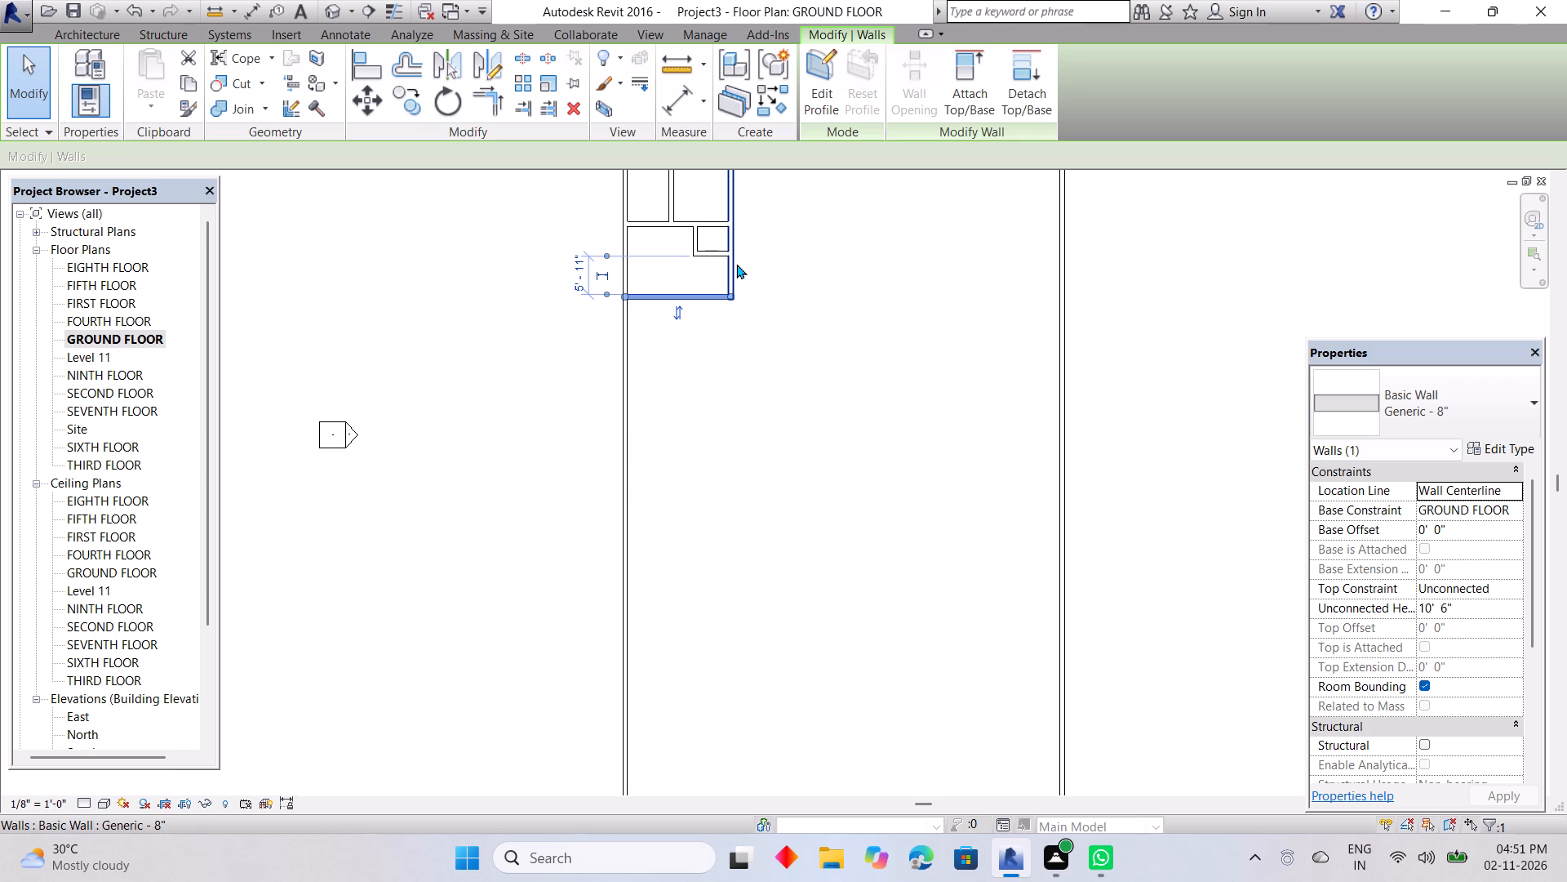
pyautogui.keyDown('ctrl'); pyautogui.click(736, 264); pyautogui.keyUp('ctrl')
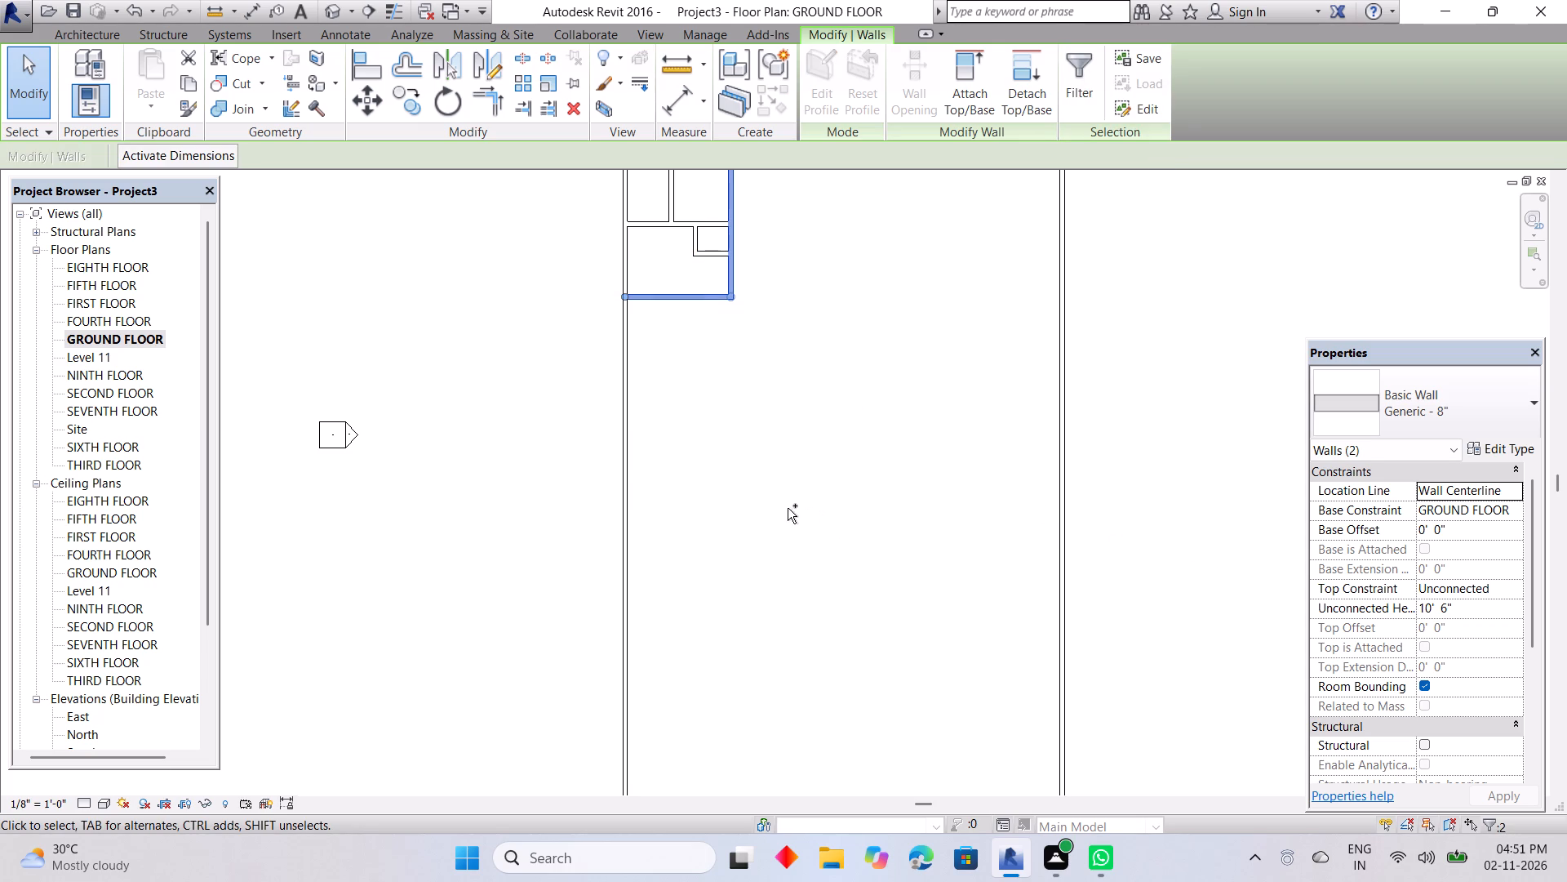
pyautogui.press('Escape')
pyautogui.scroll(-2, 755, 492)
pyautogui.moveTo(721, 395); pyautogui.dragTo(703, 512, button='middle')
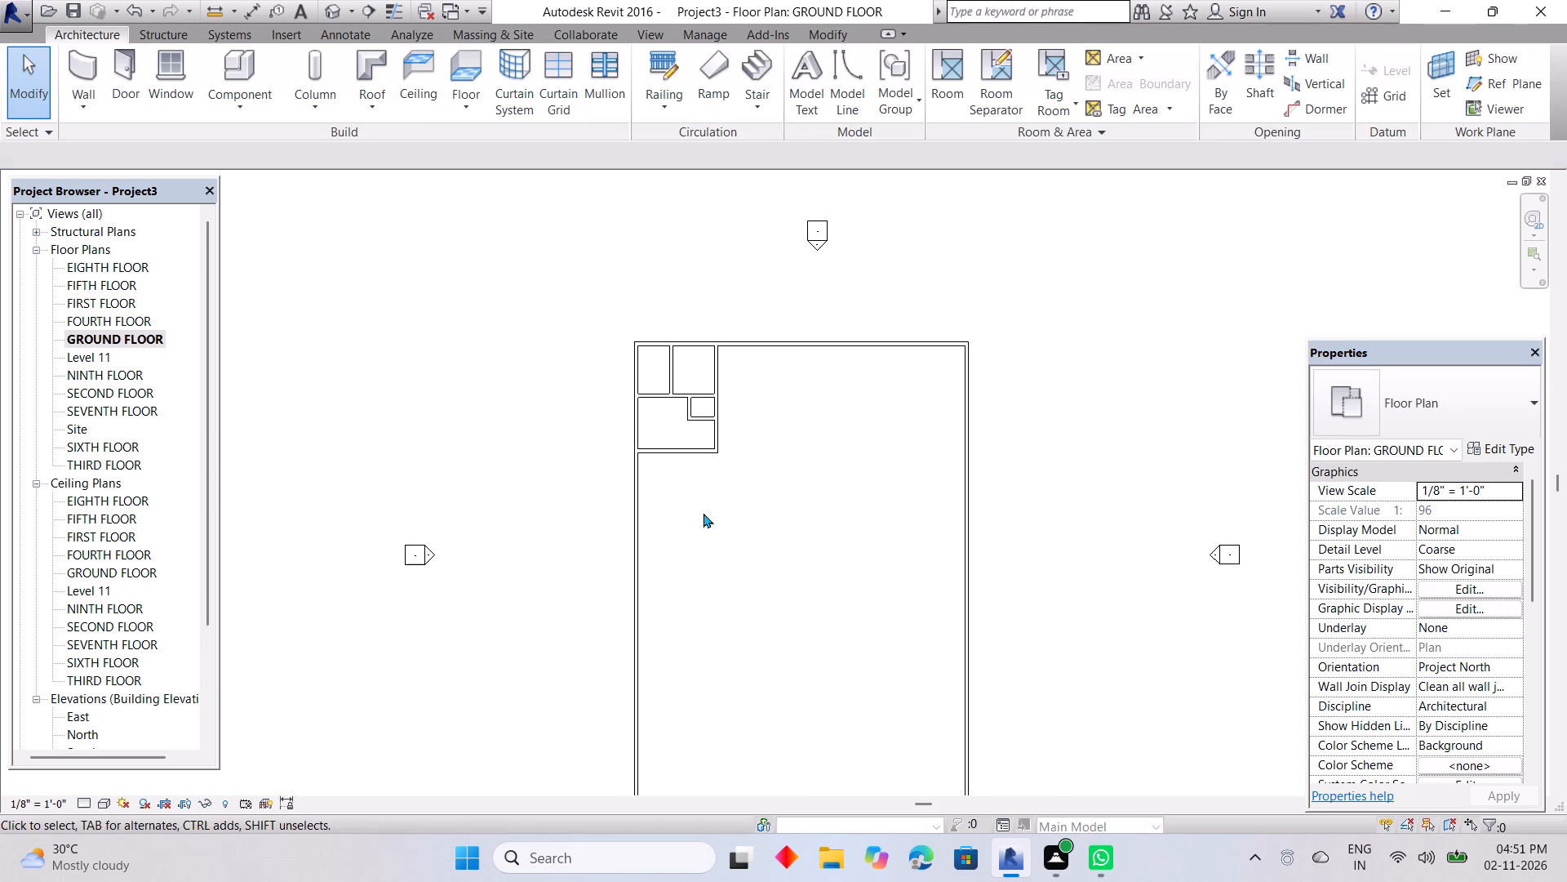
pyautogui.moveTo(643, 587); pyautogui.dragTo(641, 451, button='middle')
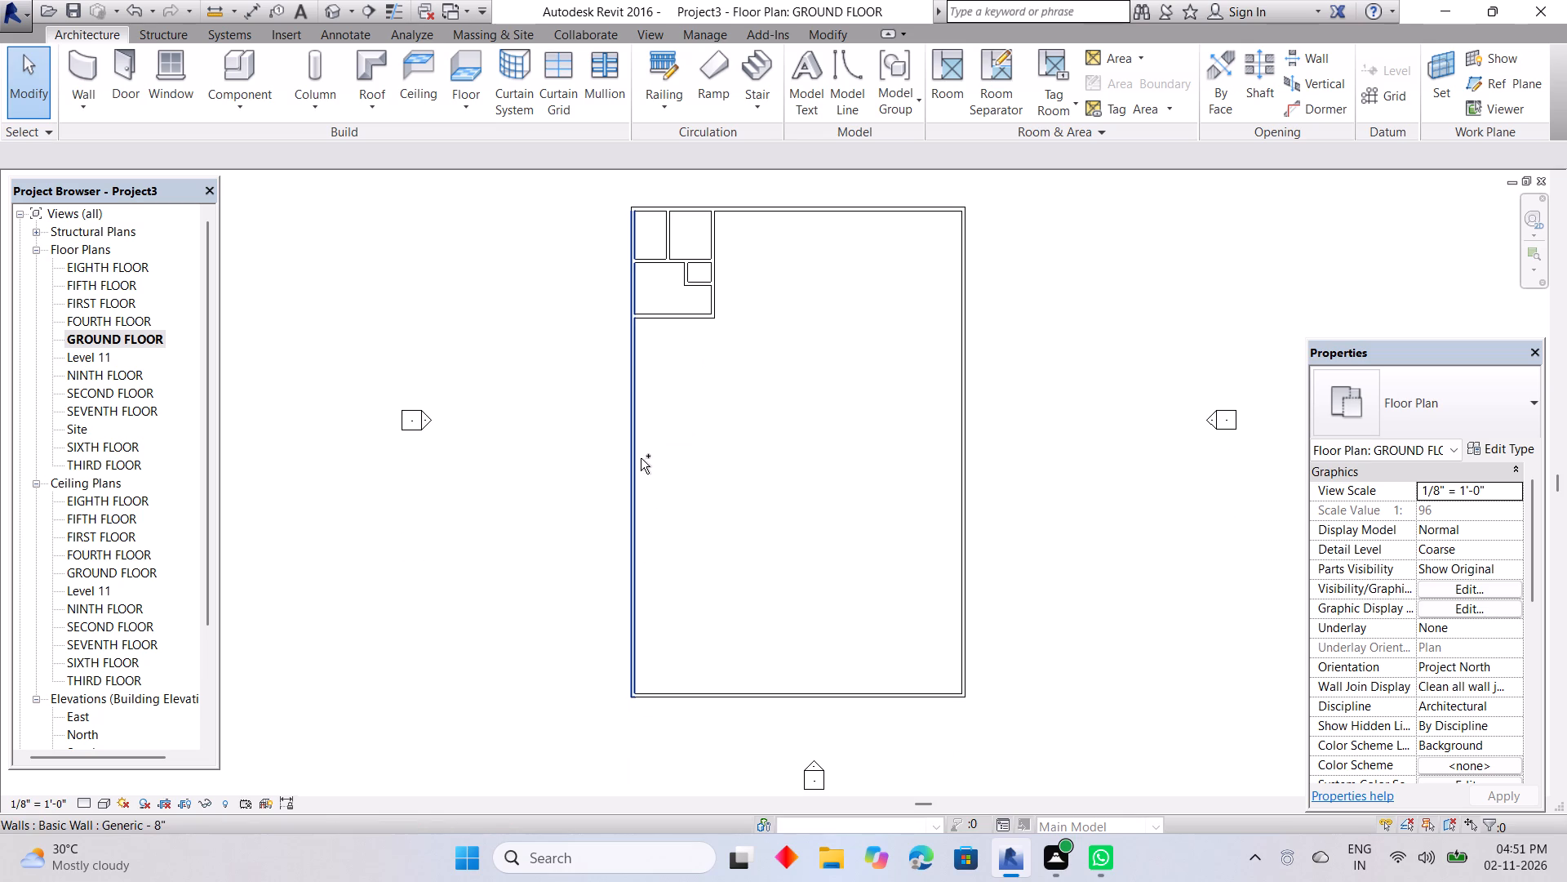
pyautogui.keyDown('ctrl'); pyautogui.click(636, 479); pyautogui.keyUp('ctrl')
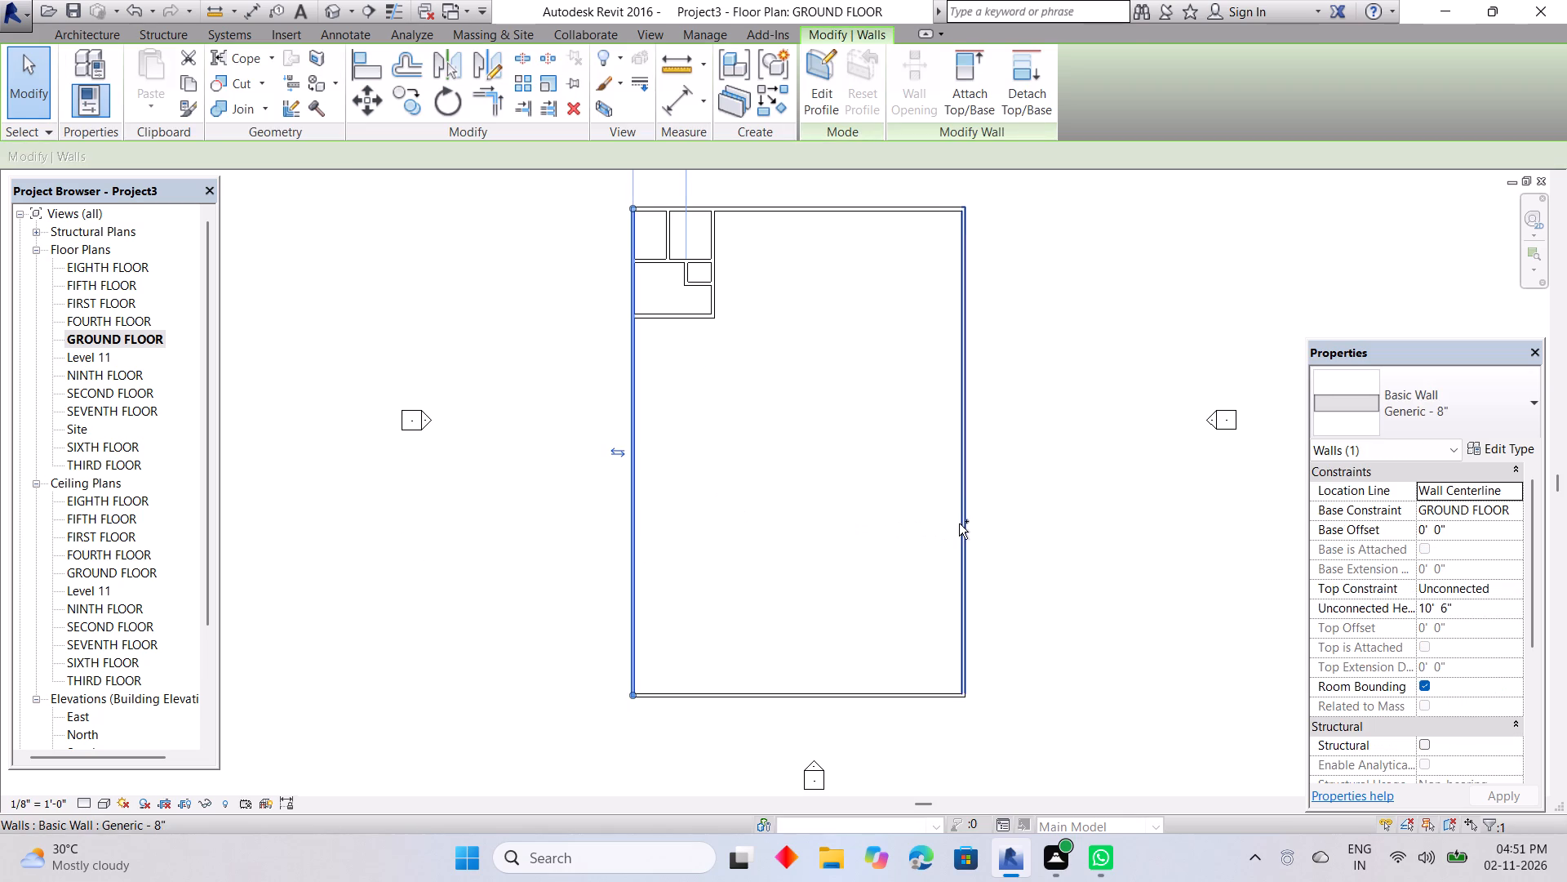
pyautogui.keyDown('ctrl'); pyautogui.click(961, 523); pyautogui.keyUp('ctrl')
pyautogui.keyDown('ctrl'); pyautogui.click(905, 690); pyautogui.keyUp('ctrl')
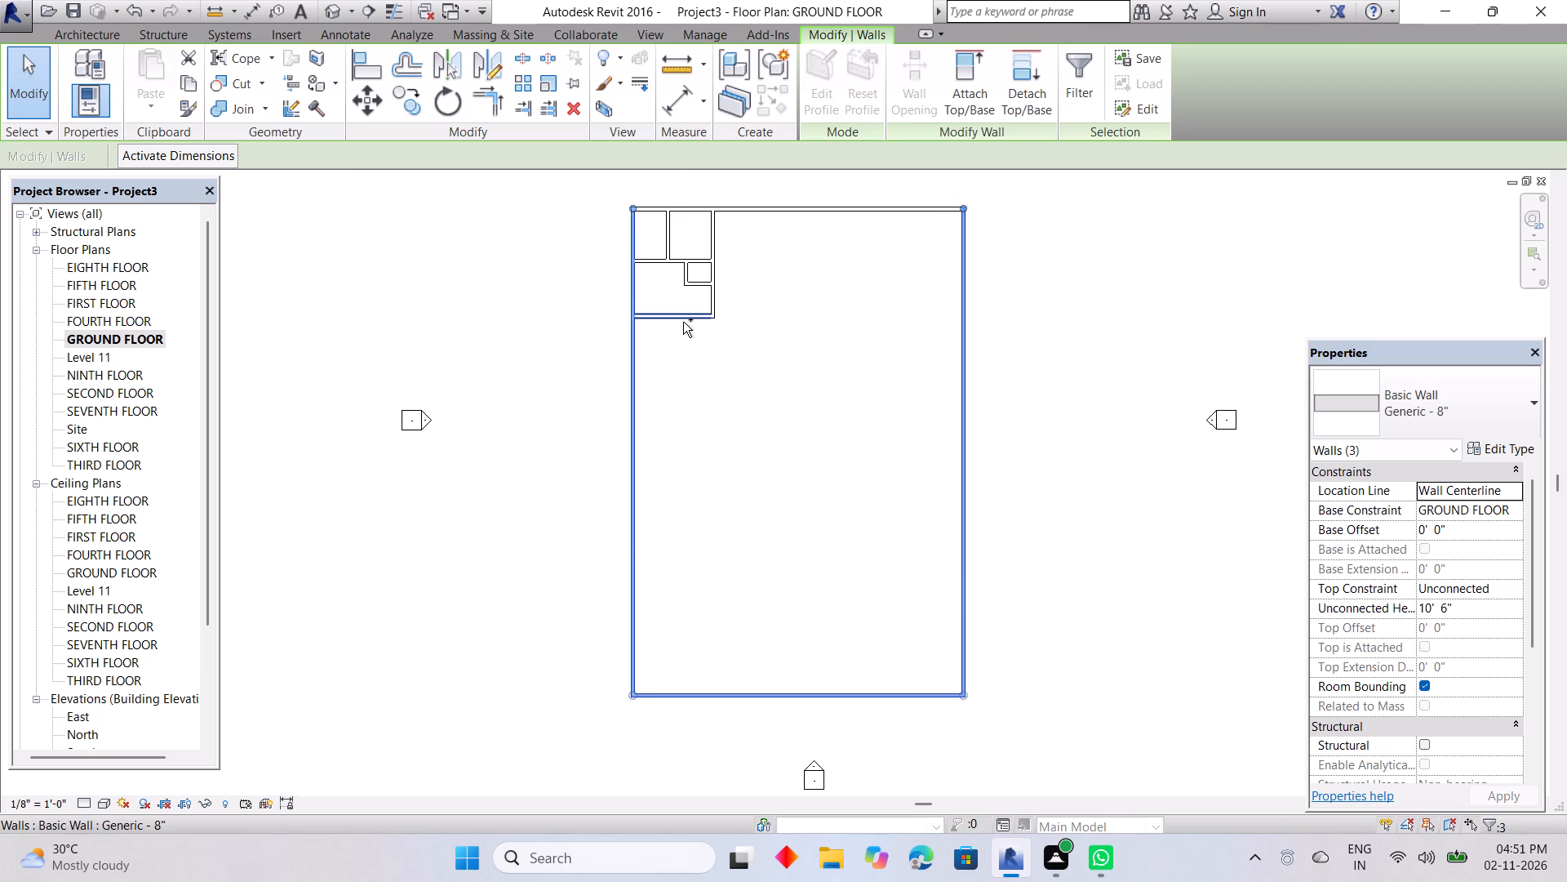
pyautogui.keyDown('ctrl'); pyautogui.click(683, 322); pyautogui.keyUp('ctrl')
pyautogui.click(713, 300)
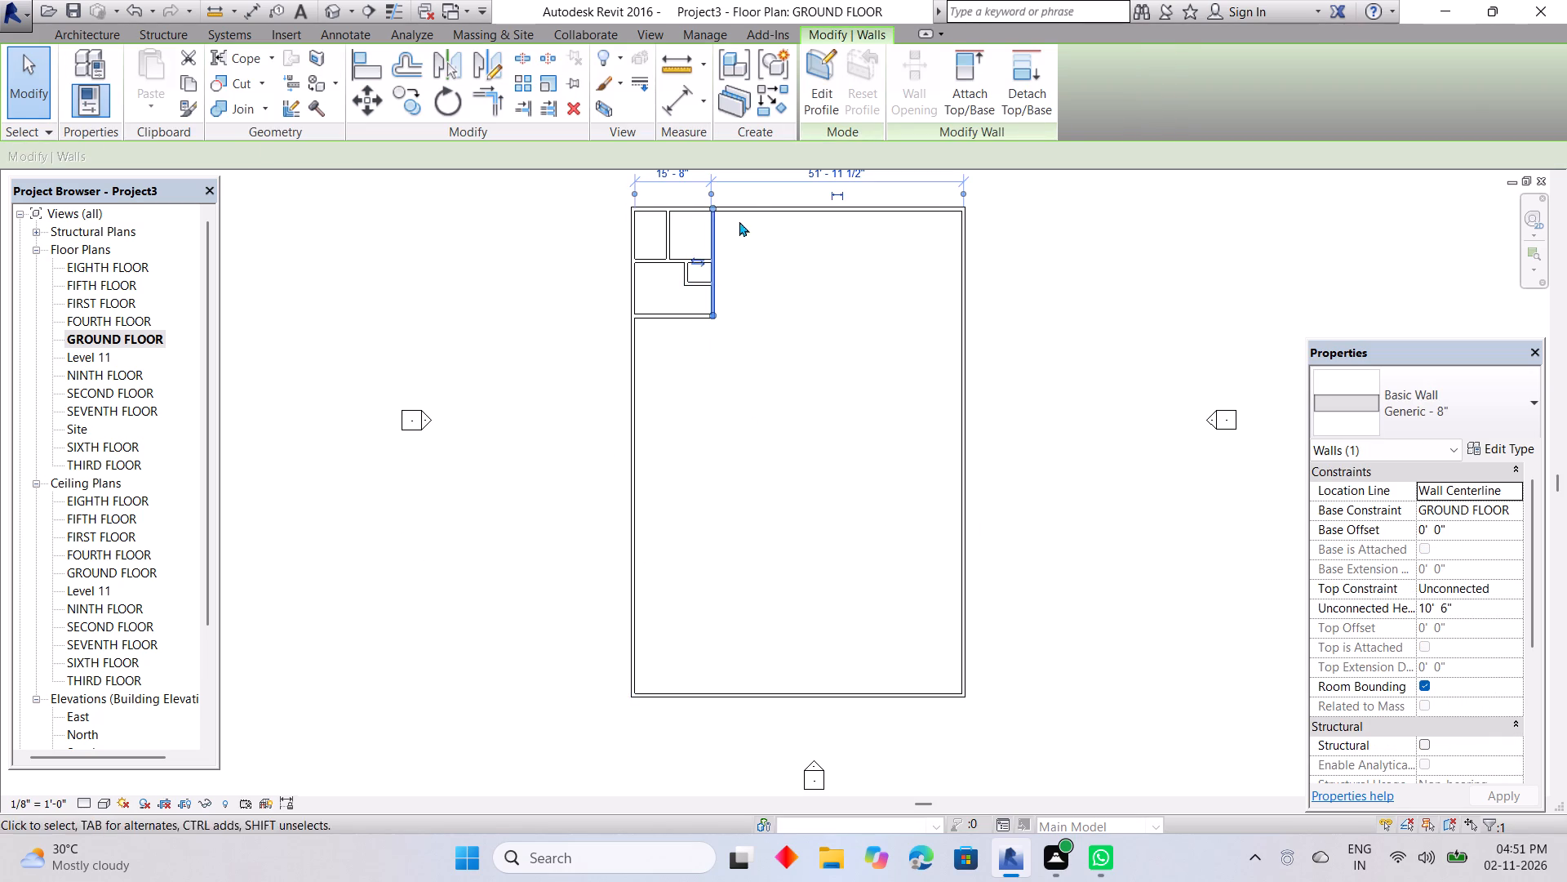
# Change the north, west, south and east perimeter walls to the OUTER WALL type.
pyautogui.click(748, 206)
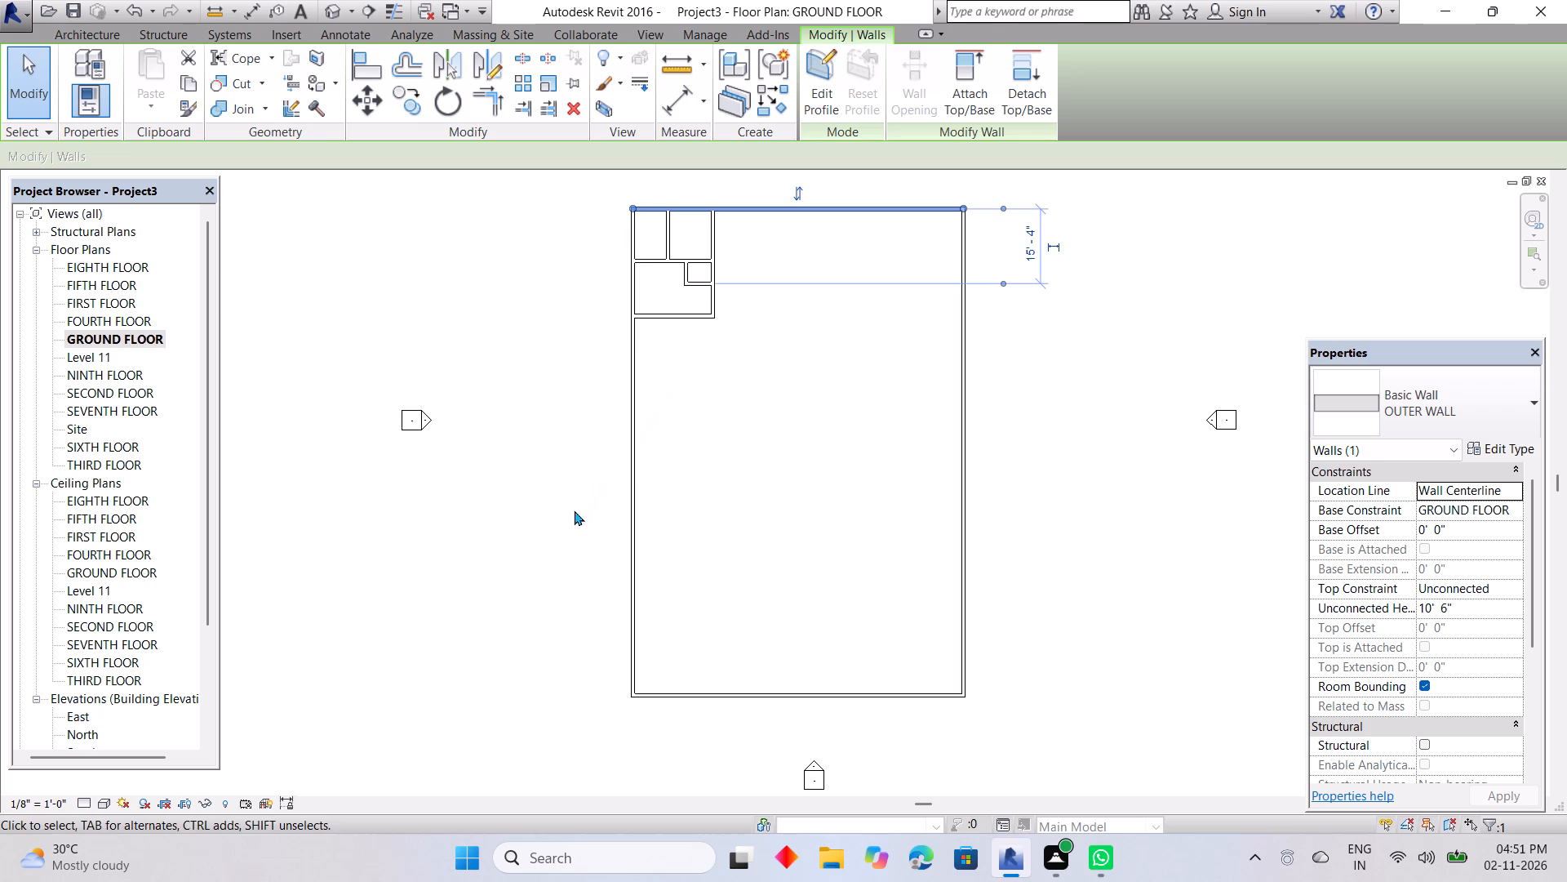
pyautogui.keyDown('ctrl'); pyautogui.moveTo(677, 497); pyautogui.dragTo(648, 489); pyautogui.keyUp('ctrl')
pyautogui.keyDown('ctrl'); pyautogui.click(635, 493); pyautogui.keyUp('ctrl')
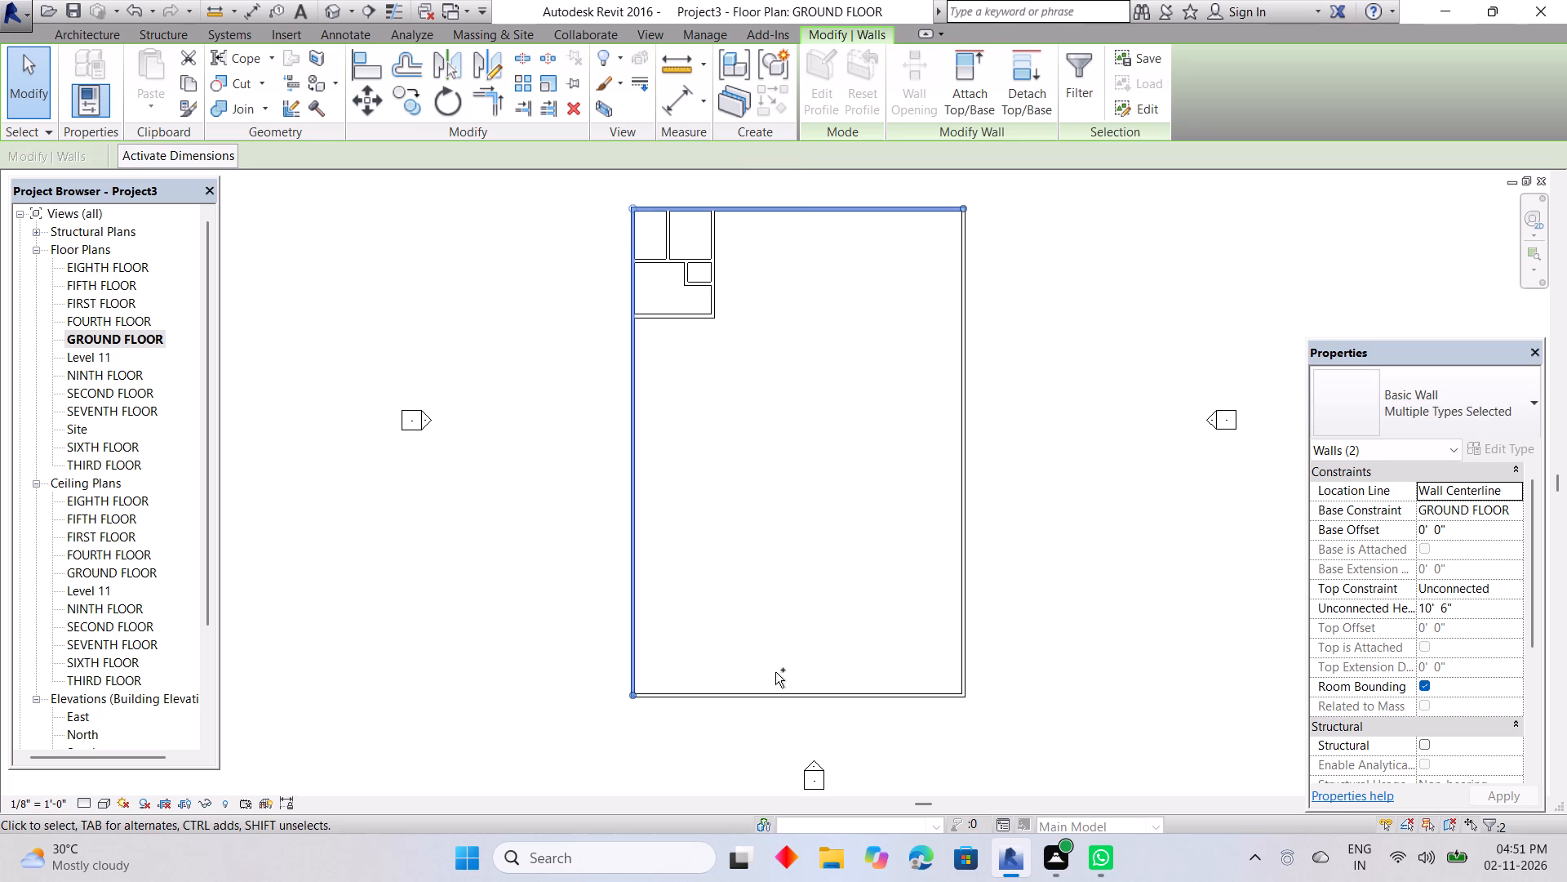
pyautogui.keyDown('ctrl'); pyautogui.click(781, 689); pyautogui.keyUp('ctrl')
pyautogui.keyDown('ctrl'); pyautogui.click(963, 621); pyautogui.keyUp('ctrl')
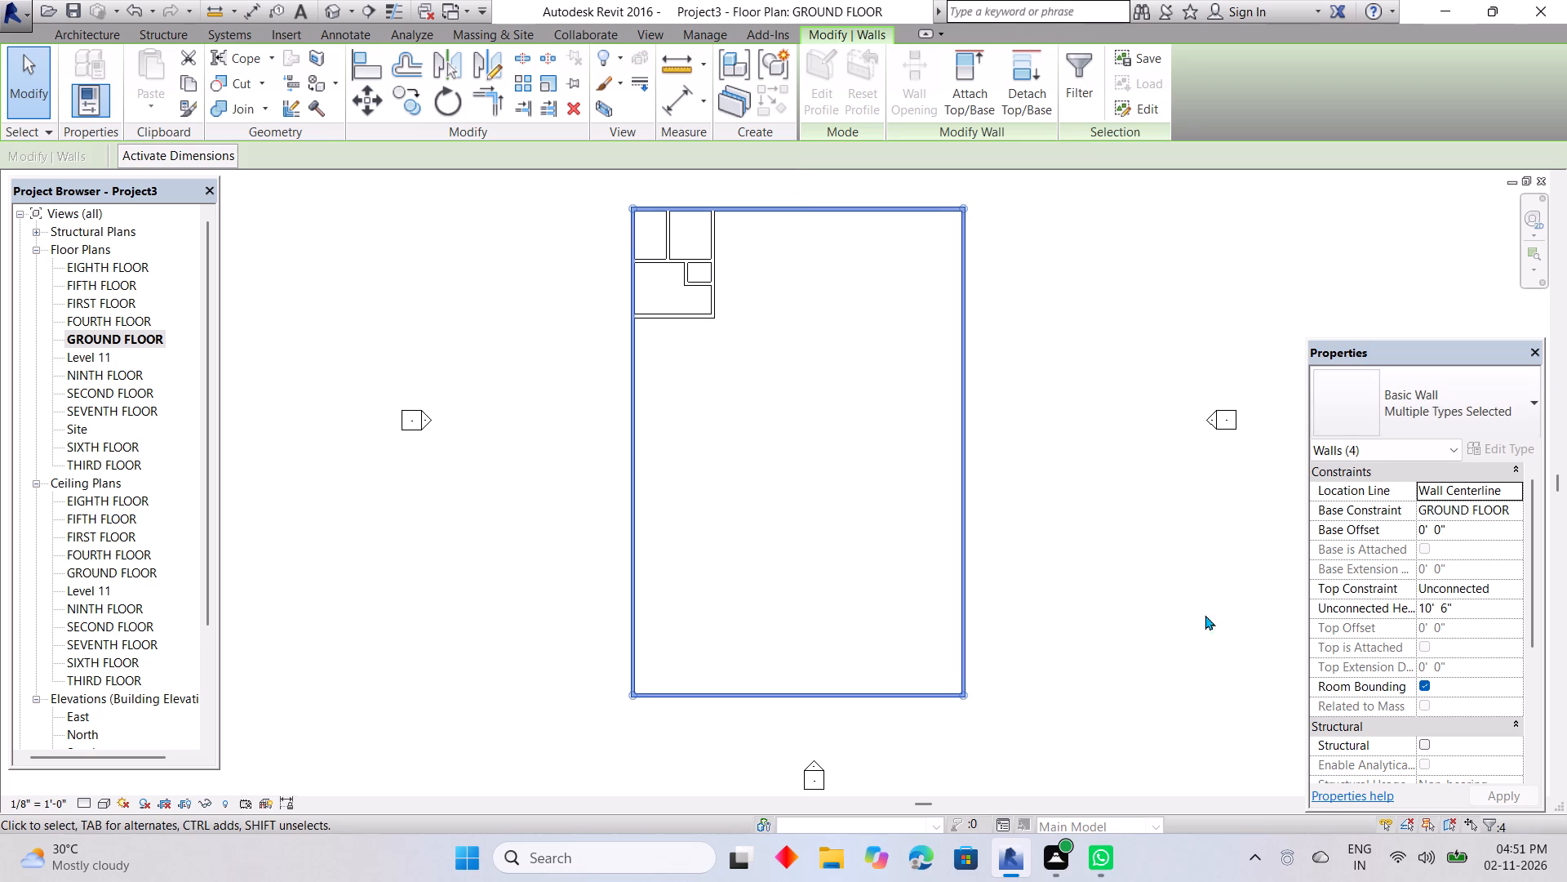
pyautogui.click(1427, 412)
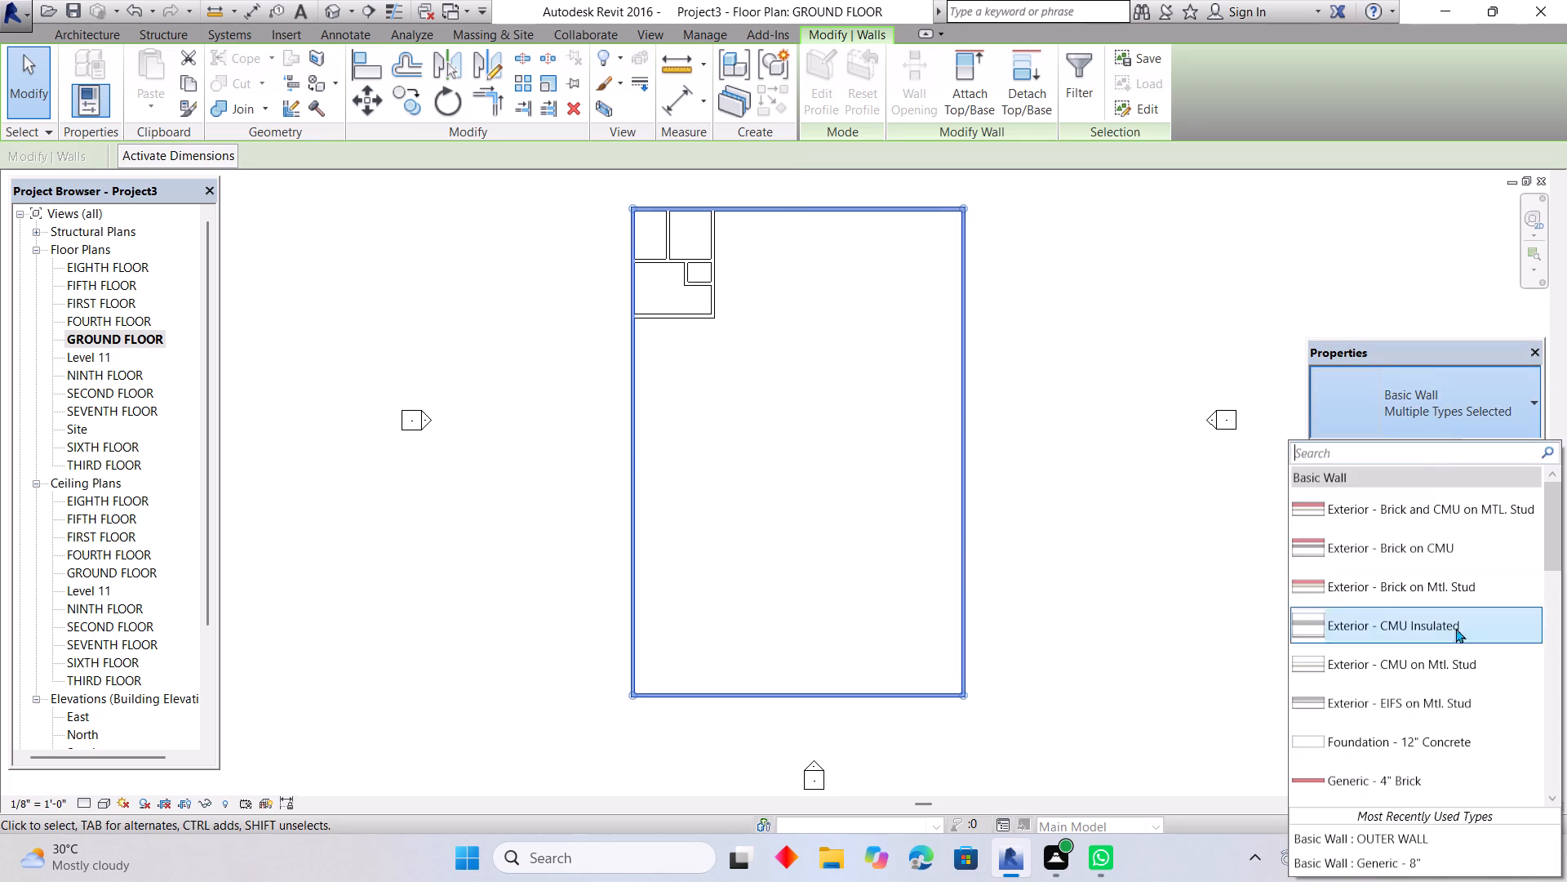
pyautogui.scroll(-5, 1389, 620)
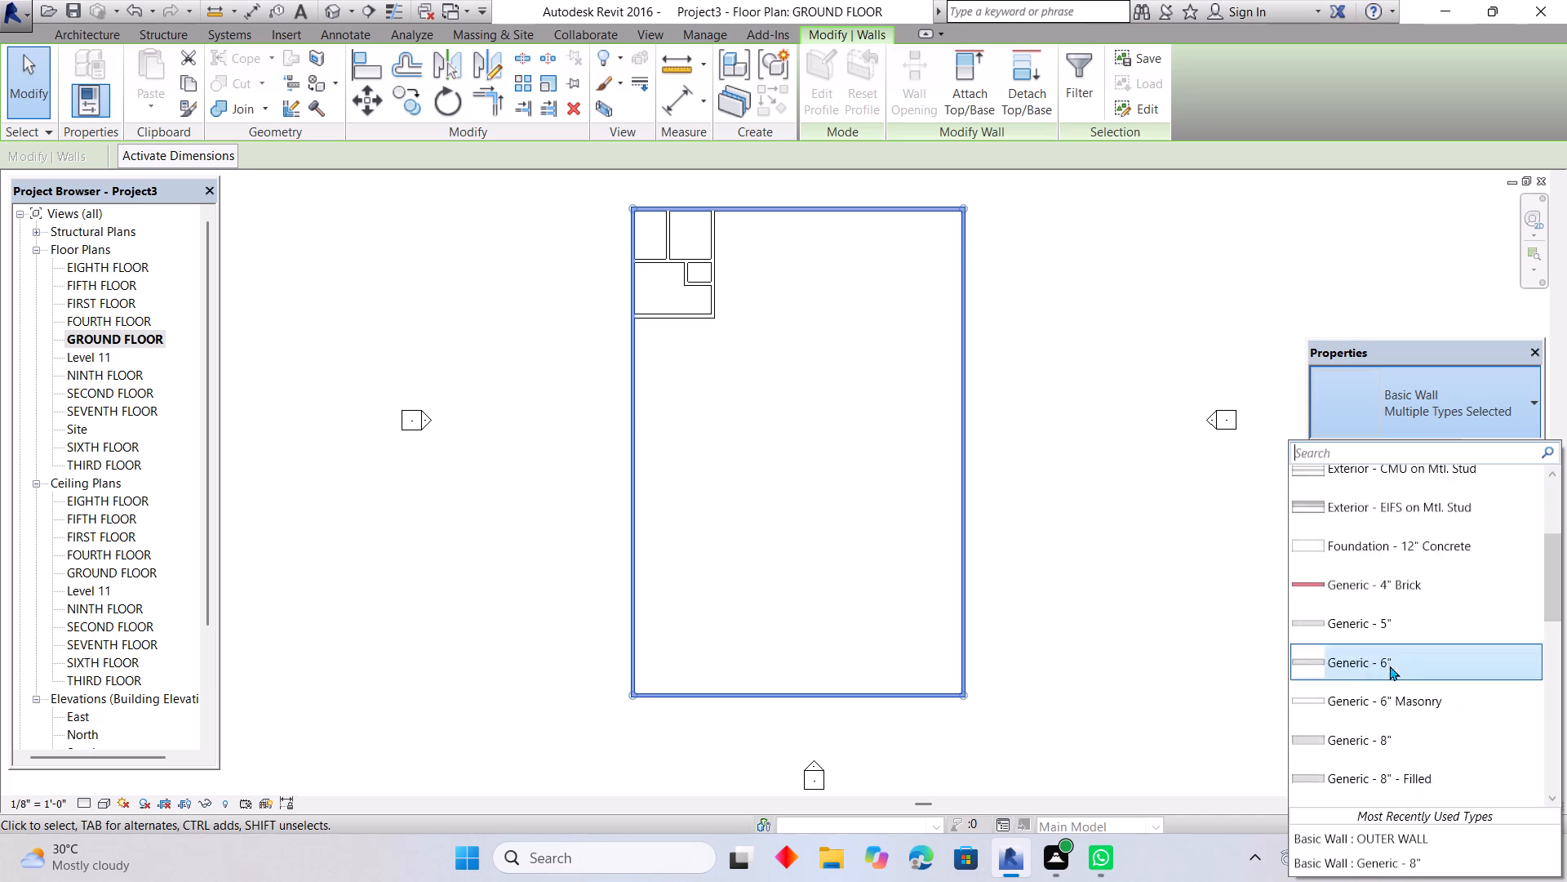
pyautogui.scroll(-13, 1389, 666)
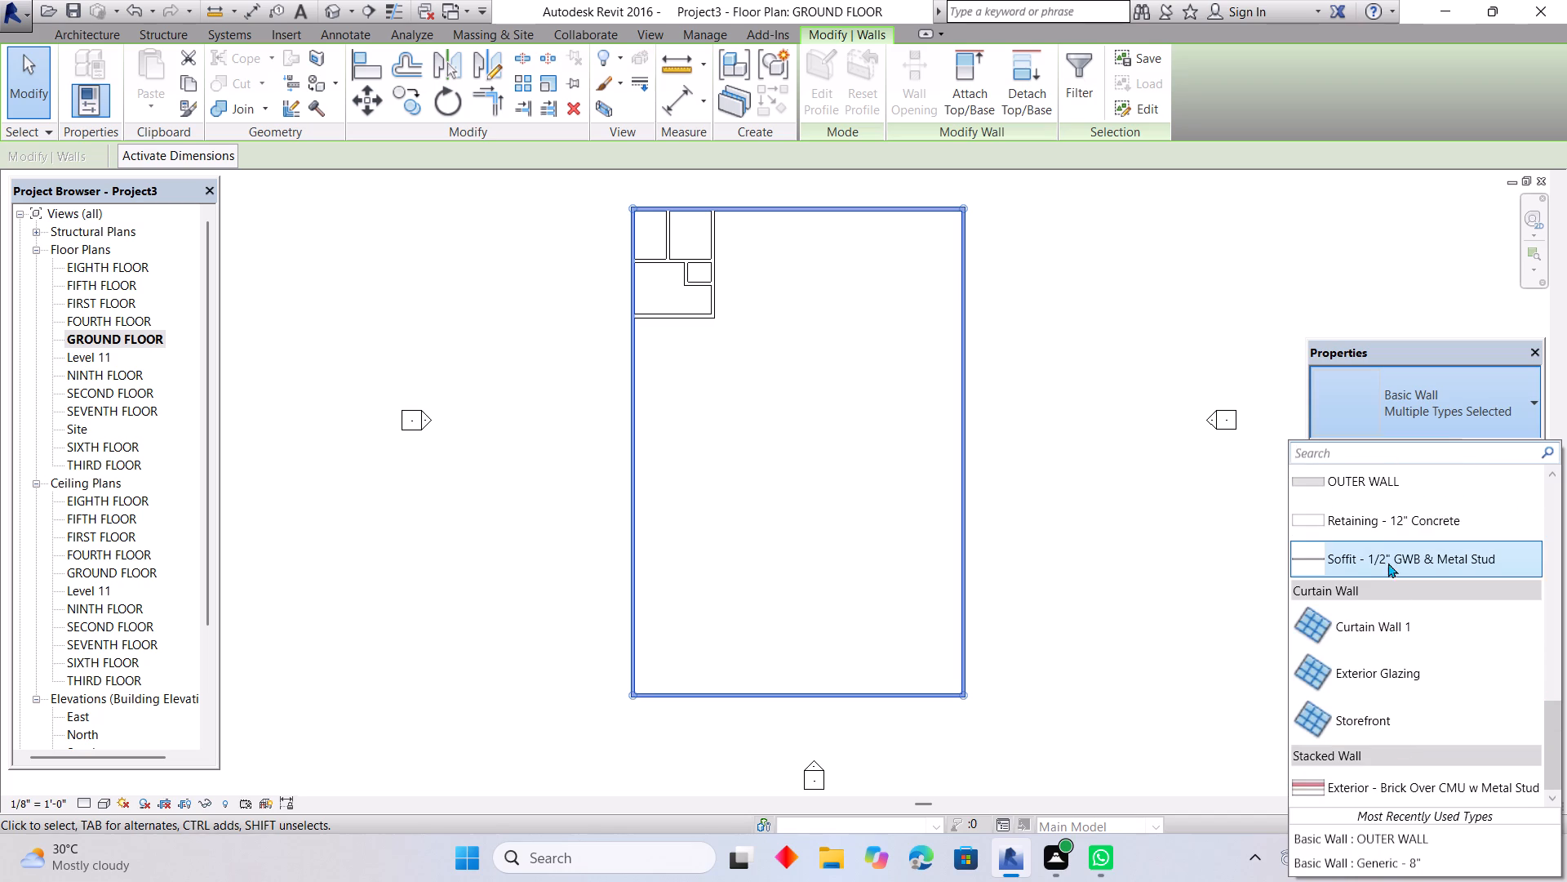
pyautogui.moveTo(1386, 553); pyautogui.dragTo(1390, 567, button='middle')
pyautogui.click(1371, 474)
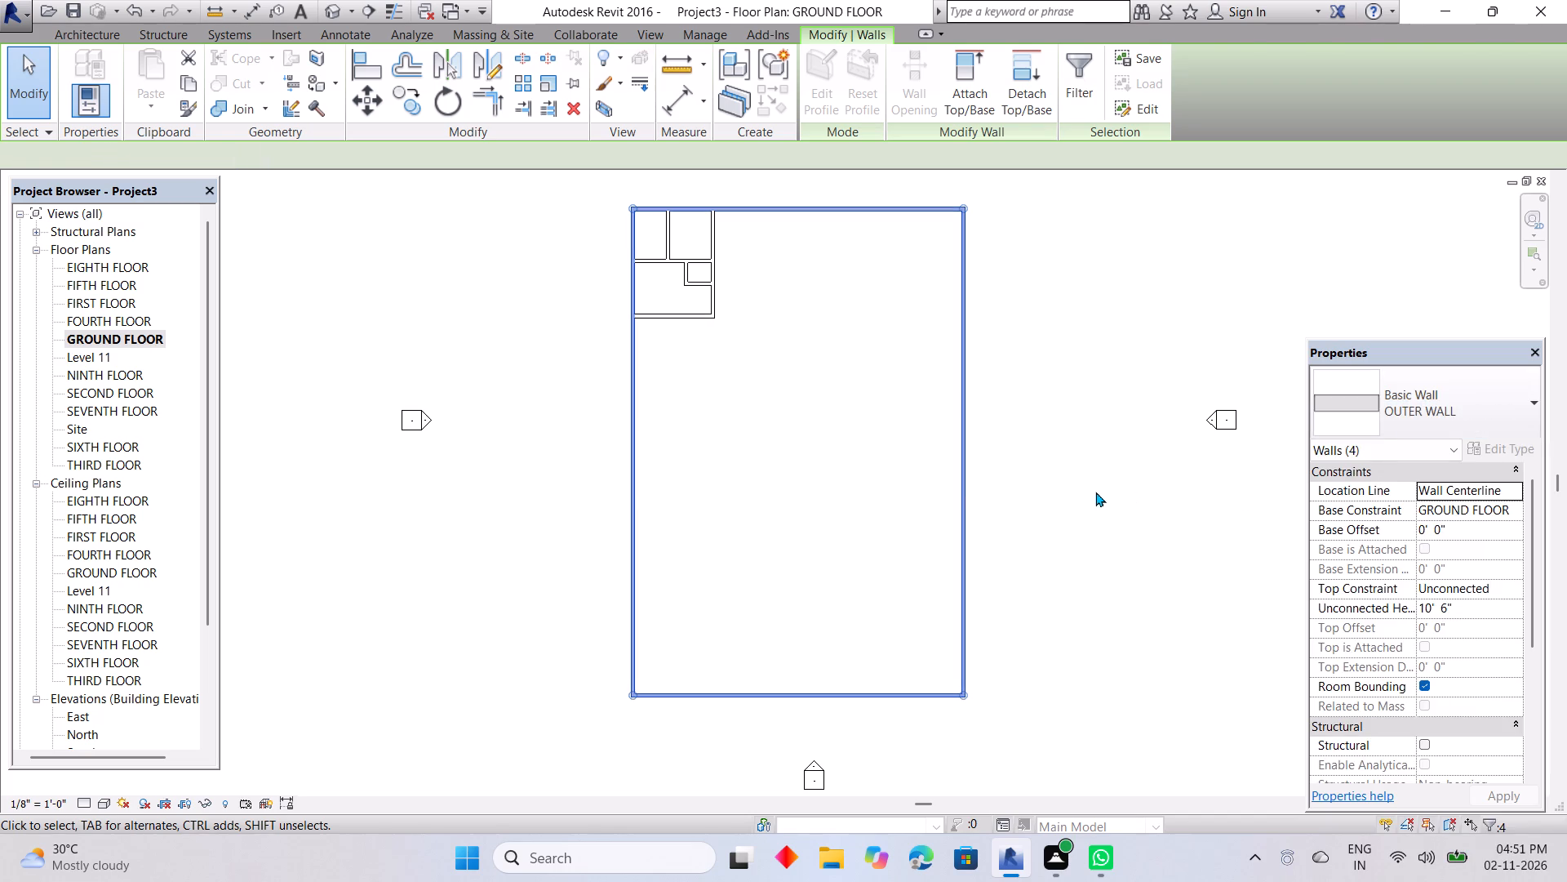
pyautogui.click(1091, 490)
pyautogui.press('Escape')
# Change the room block's long east wall and its south wall to the OUTER WALL type.
pyautogui.click(655, 308)
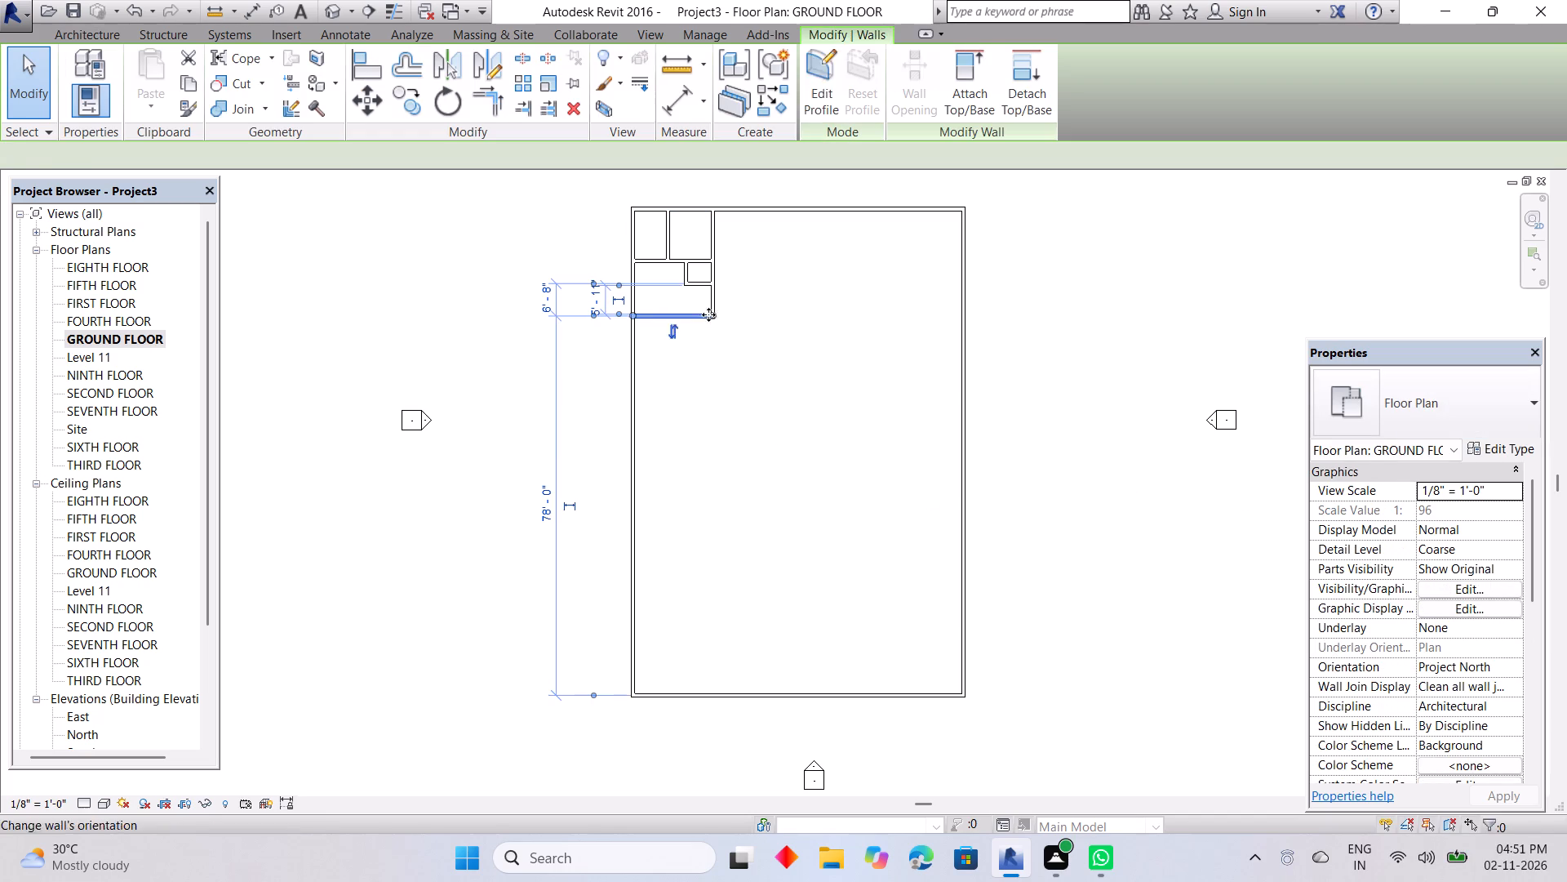
pyautogui.click(717, 277)
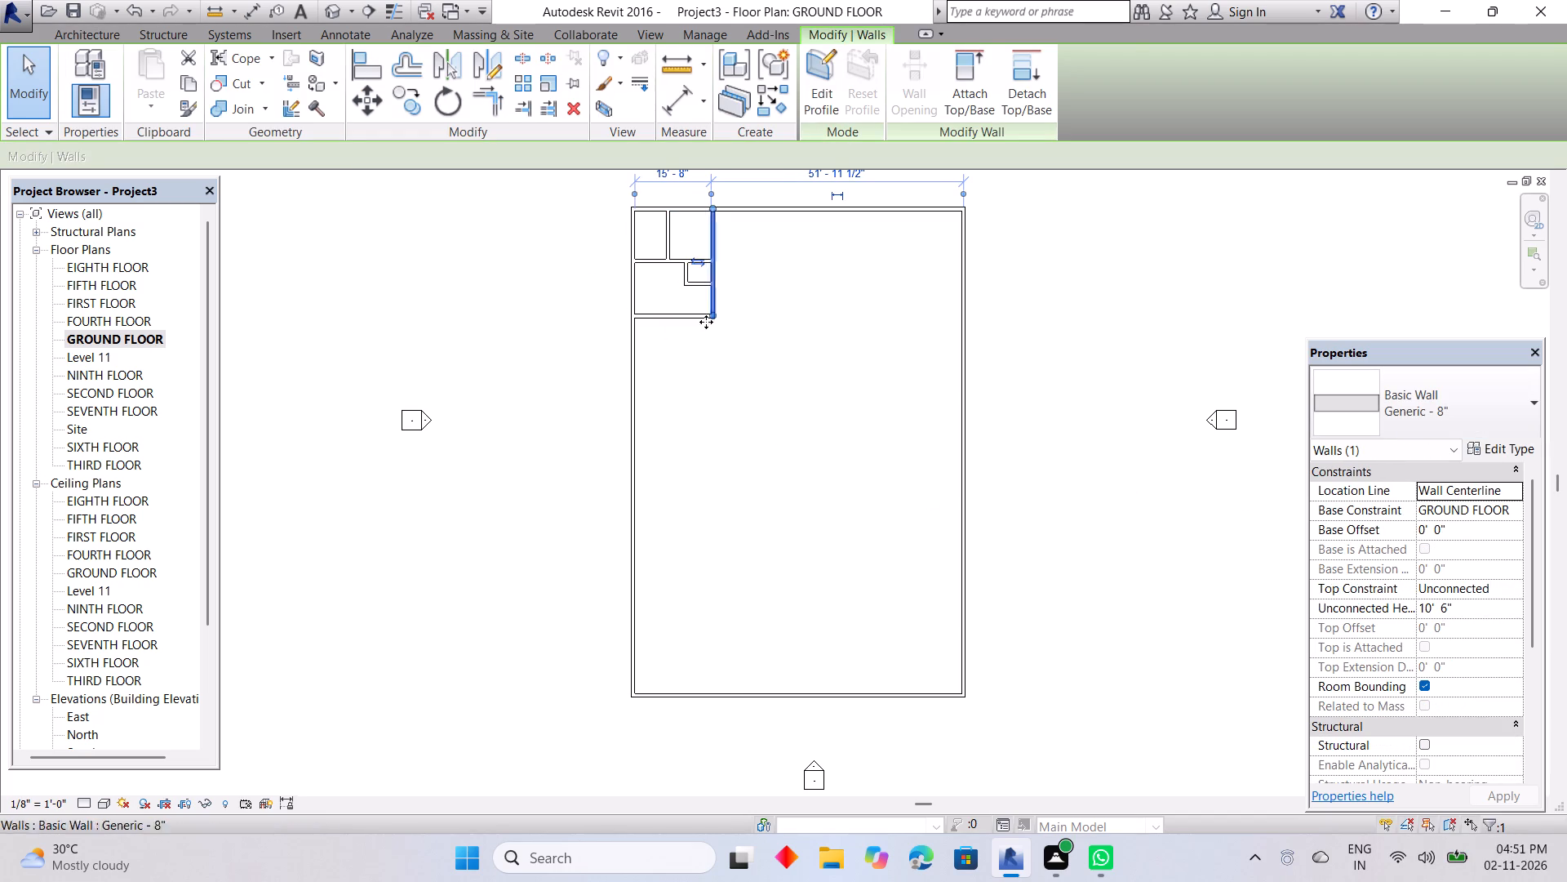
pyautogui.keyDown('ctrl'); pyautogui.click(701, 323); pyautogui.keyUp('ctrl')
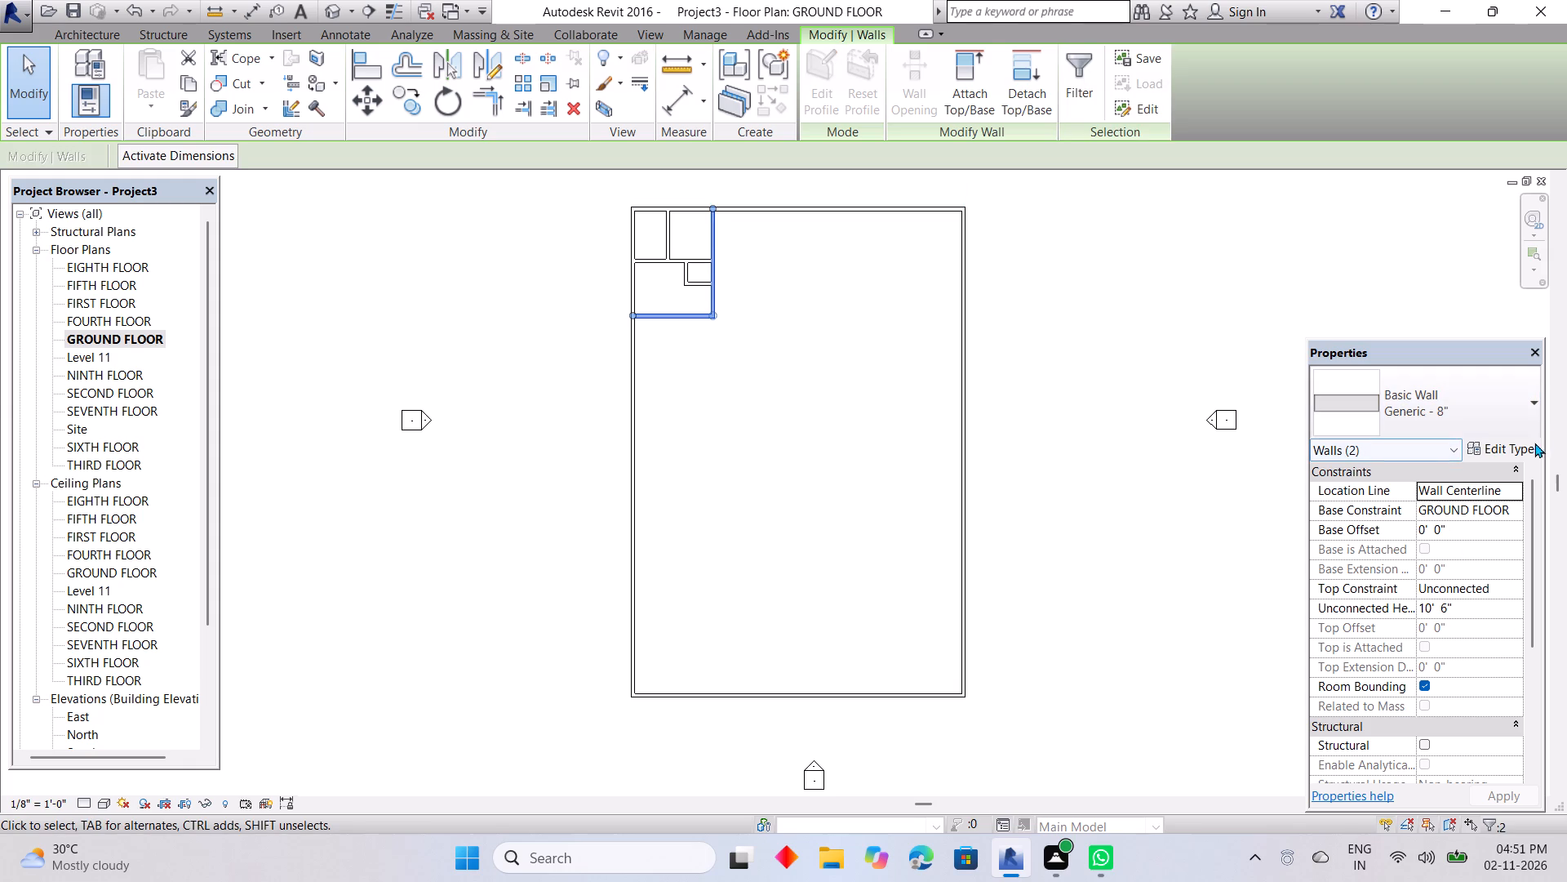
pyautogui.keyDown('ctrl'); pyautogui.click(1507, 424); pyautogui.keyUp('ctrl')
pyautogui.keyDown('ctrl'); pyautogui.scroll(-2, 1445, 719); pyautogui.keyUp('ctrl')
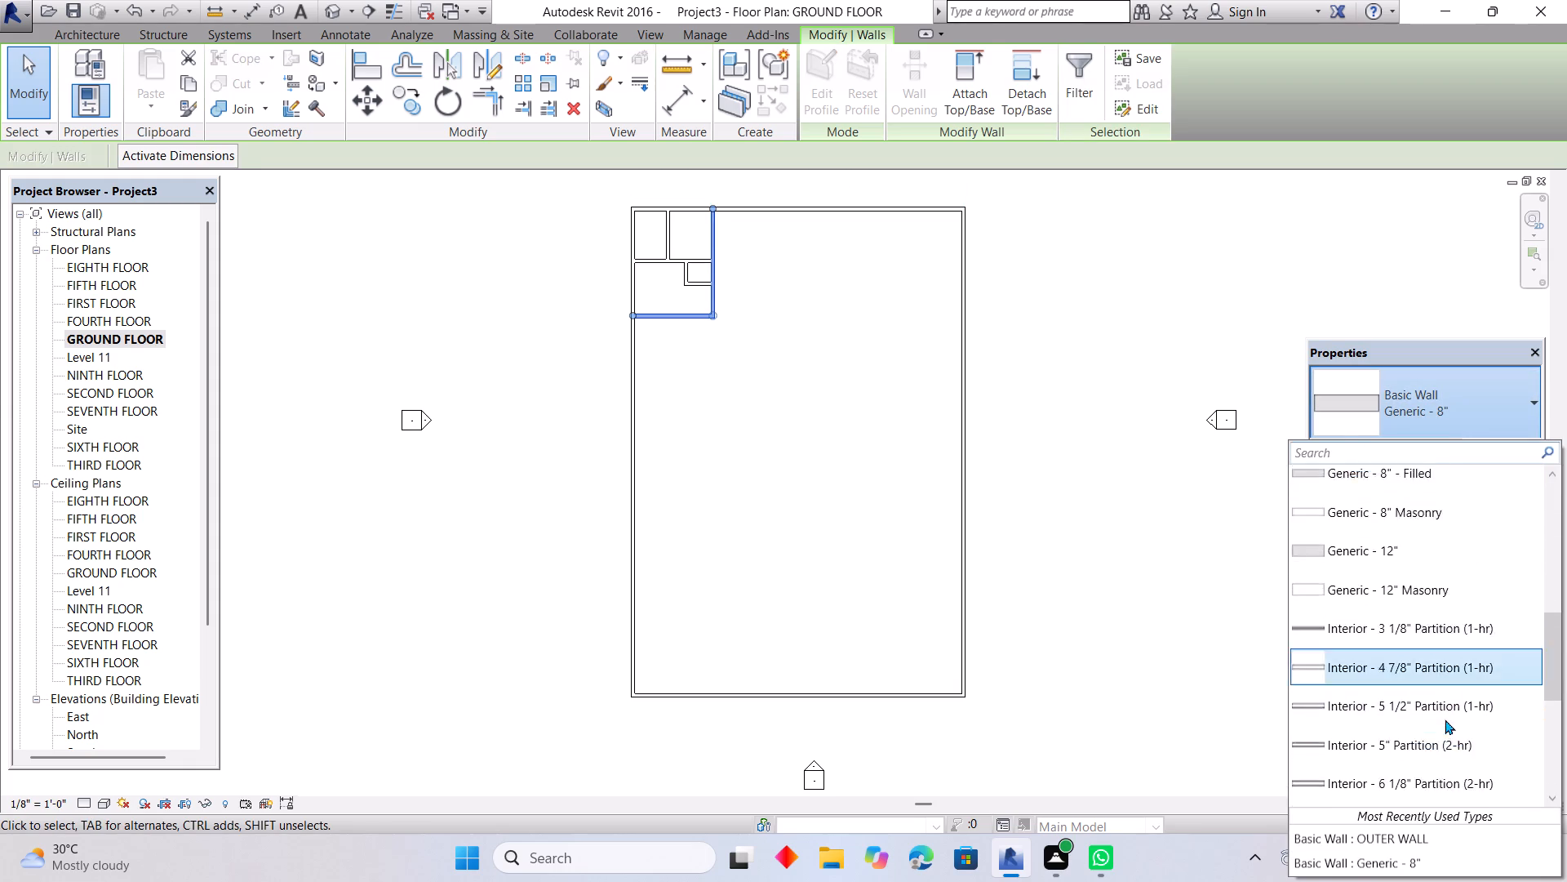
pyautogui.keyDown('ctrl'); pyautogui.scroll(-5, 1445, 719); pyautogui.keyUp('ctrl')
pyautogui.keyDown('ctrl'); pyautogui.click(1400, 538); pyautogui.keyUp('ctrl')
pyautogui.click(1074, 525)
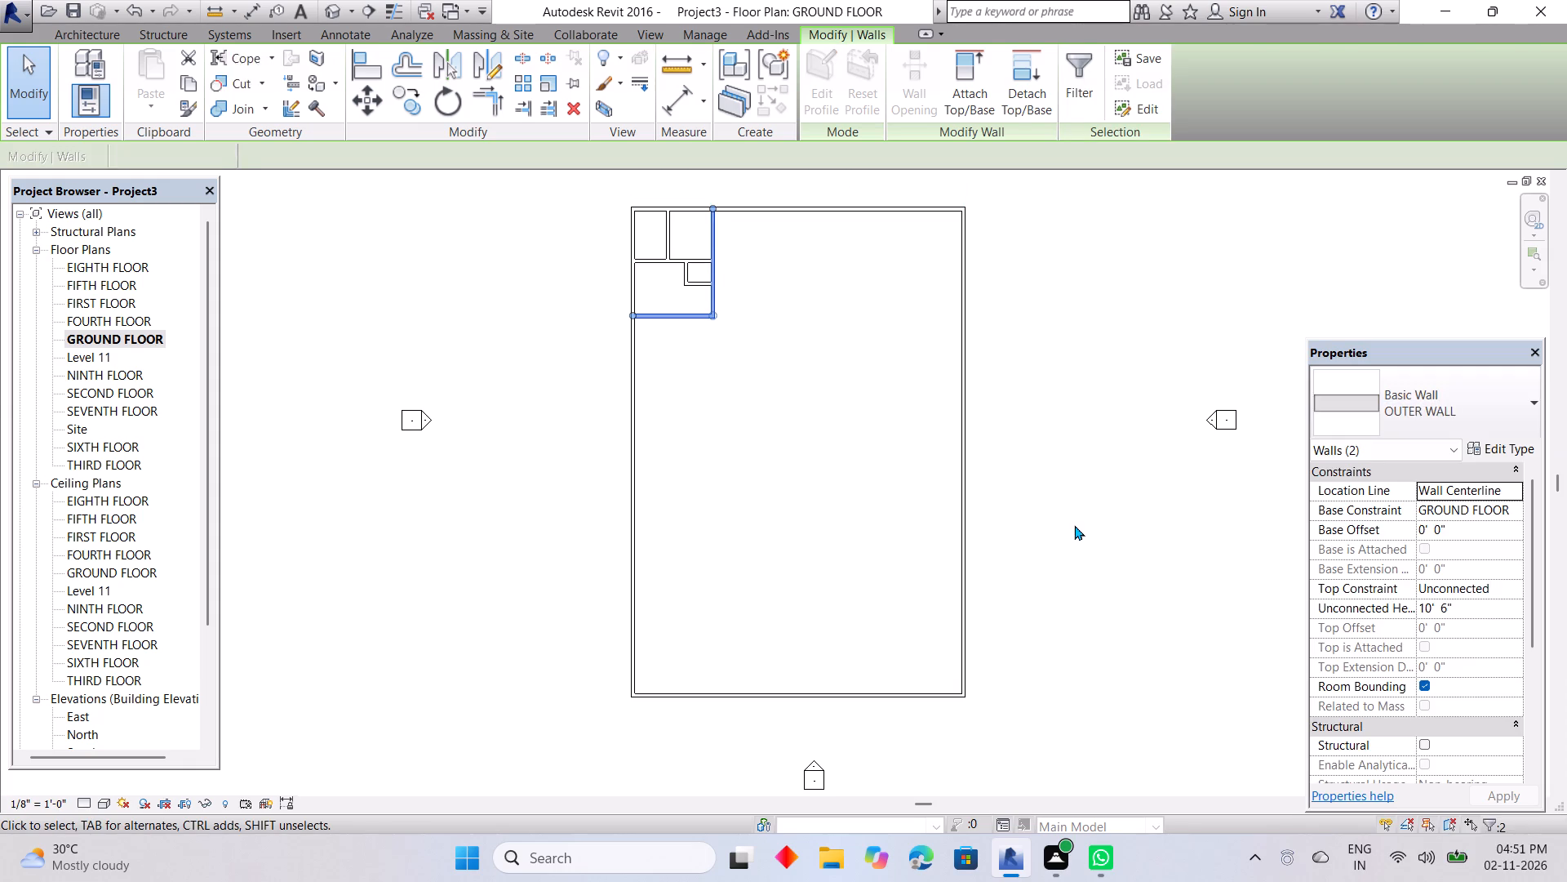
# Reference the room block south wall's temporary dimension to the south face of the horizontal partition wall, spanning the larger room's clear depth.
pyautogui.moveTo(679, 298); pyautogui.dragTo(713, 577, button='middle')
pyautogui.scroll(6, 736, 632)
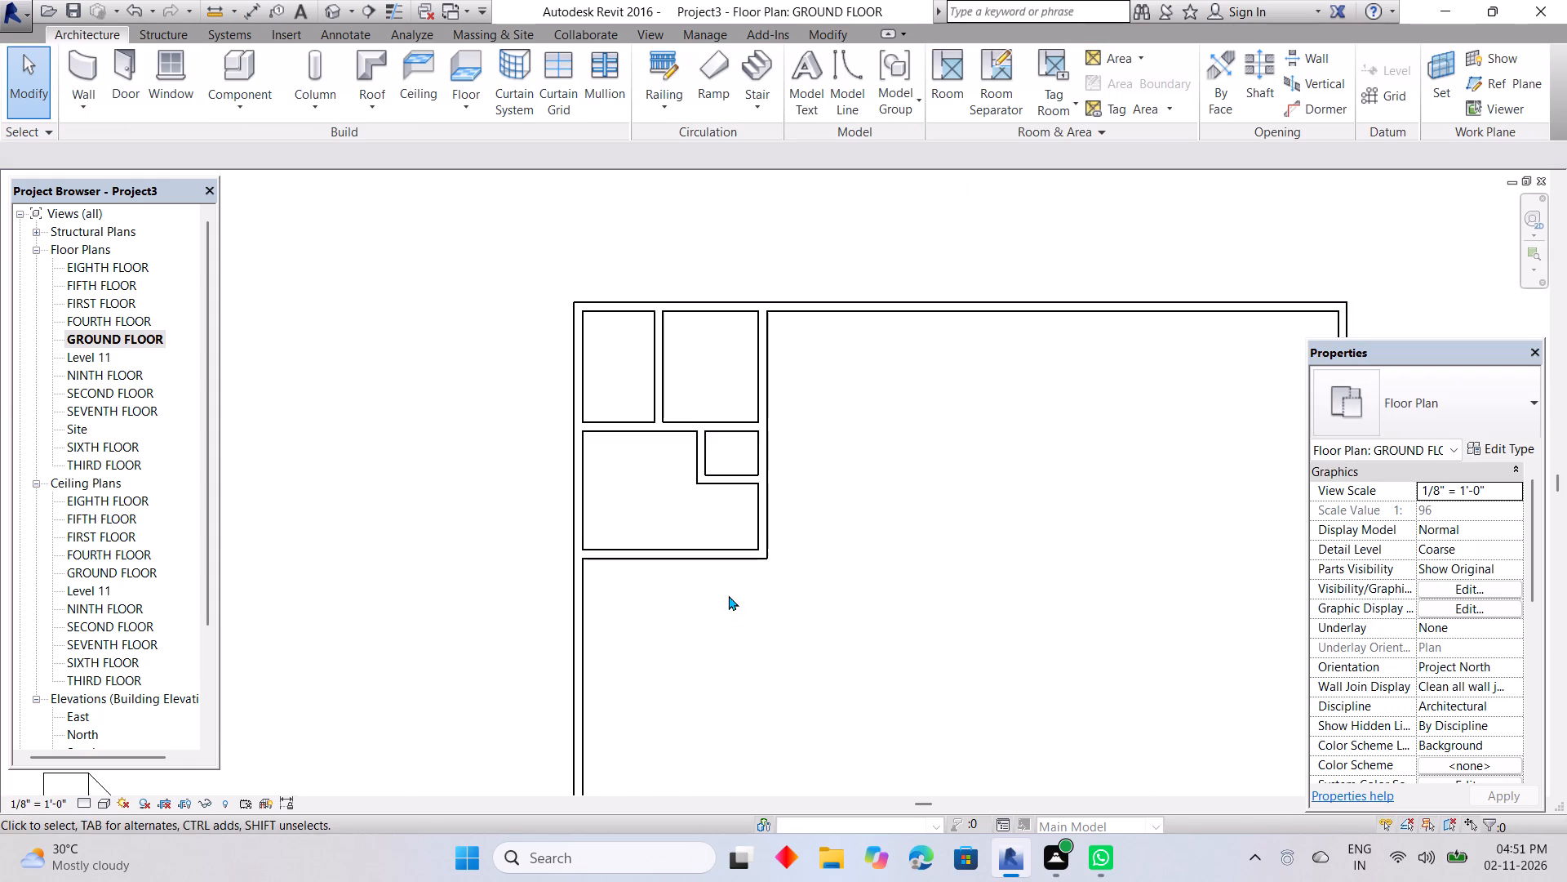
pyautogui.moveTo(728, 595); pyautogui.dragTo(735, 629, button='middle')
pyautogui.click(734, 582)
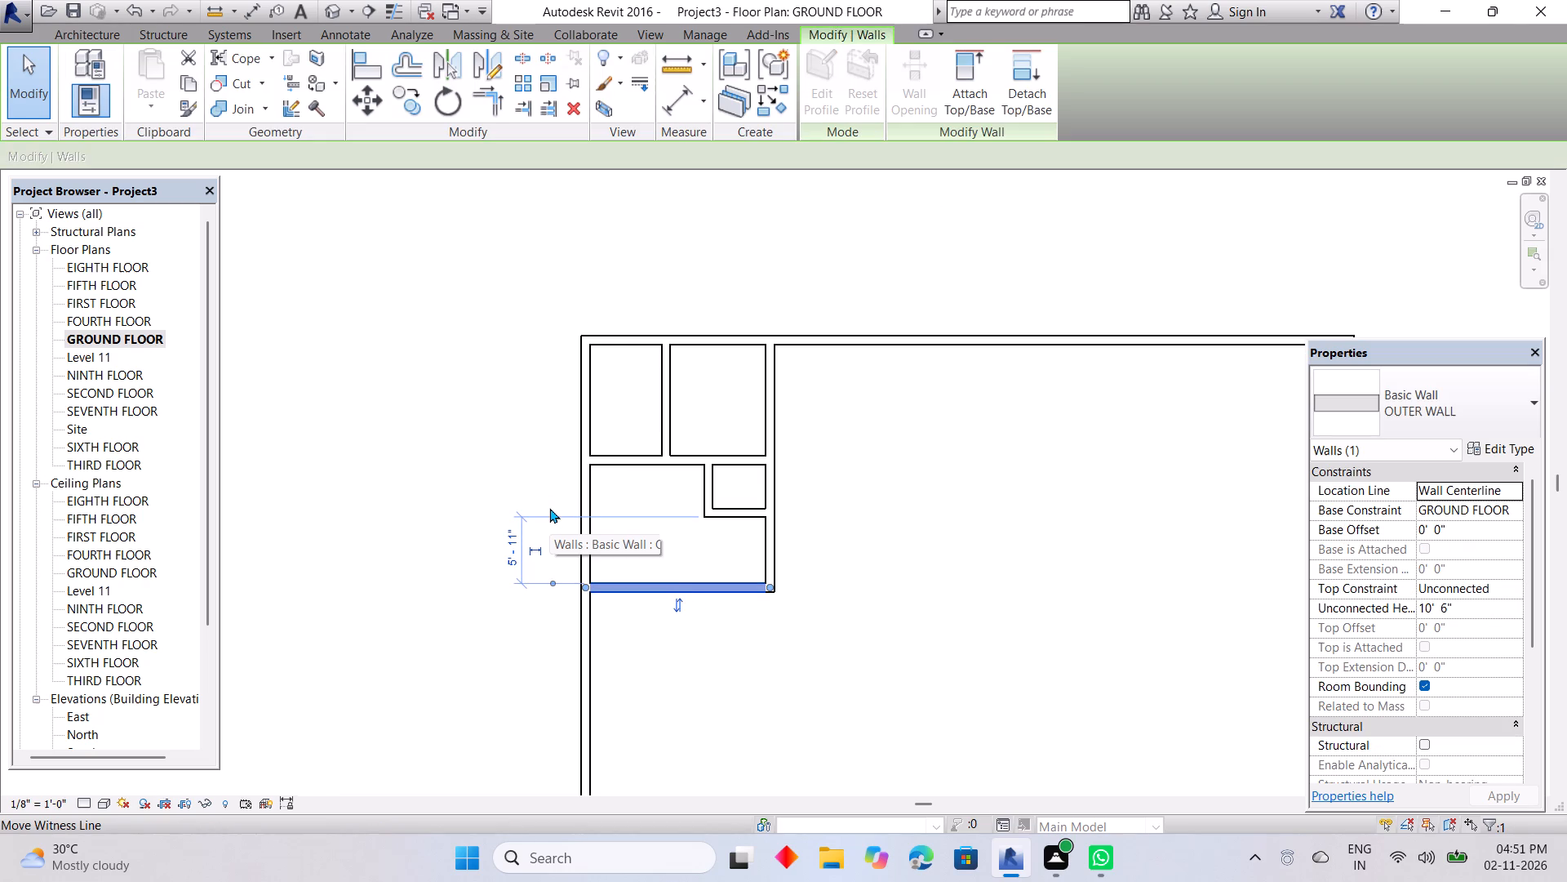
pyautogui.moveTo(552, 512); pyautogui.dragTo(570, 341)
pyautogui.moveTo(553, 512); pyautogui.dragTo(606, 341)
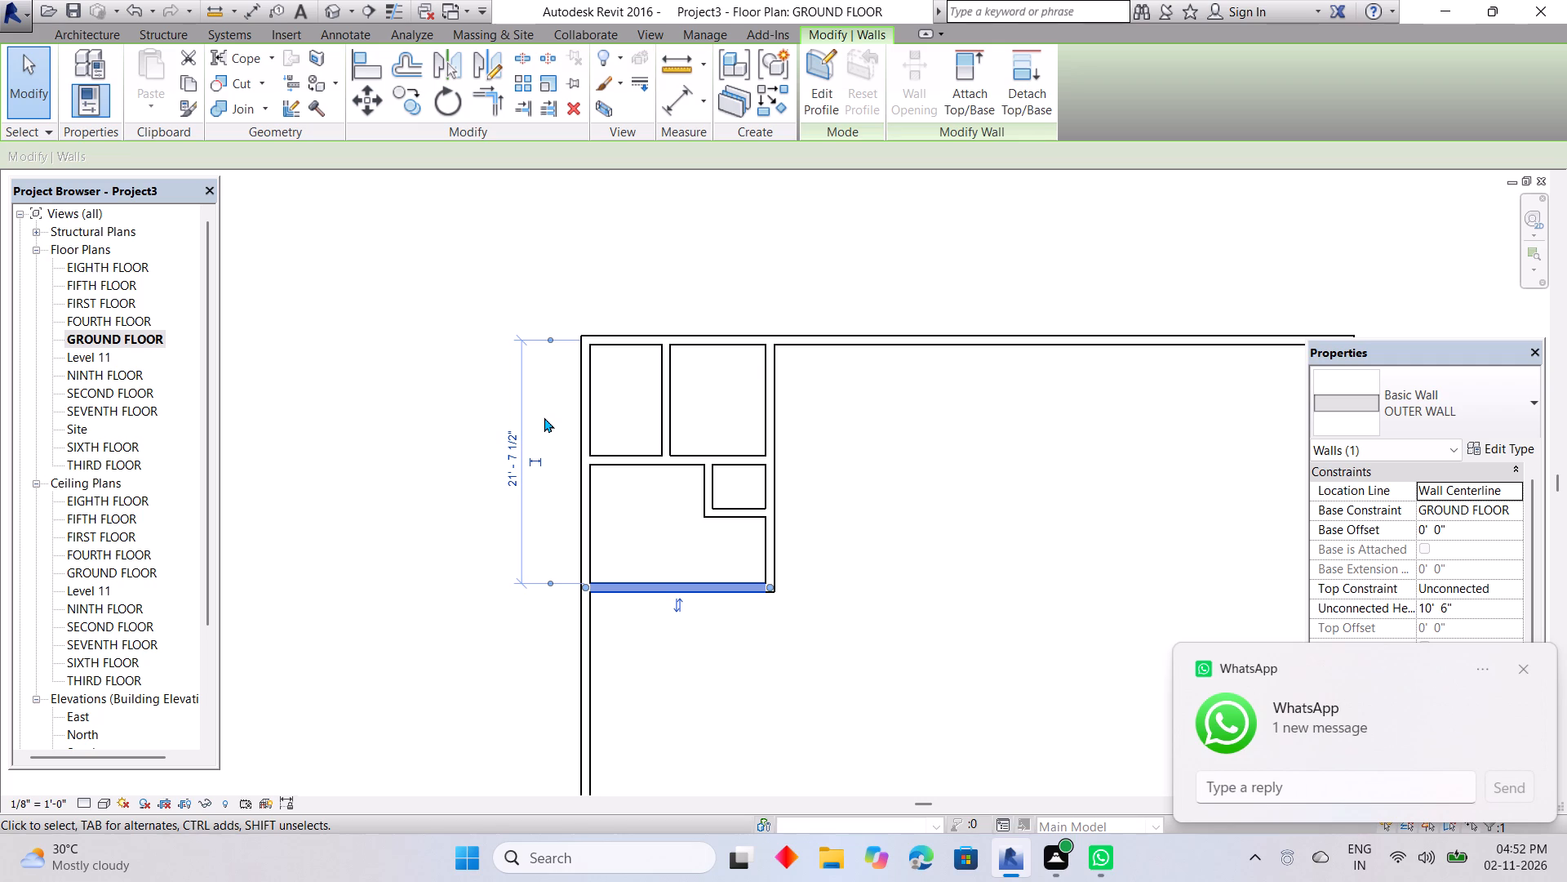
pyautogui.moveTo(551, 336); pyautogui.dragTo(547, 350)
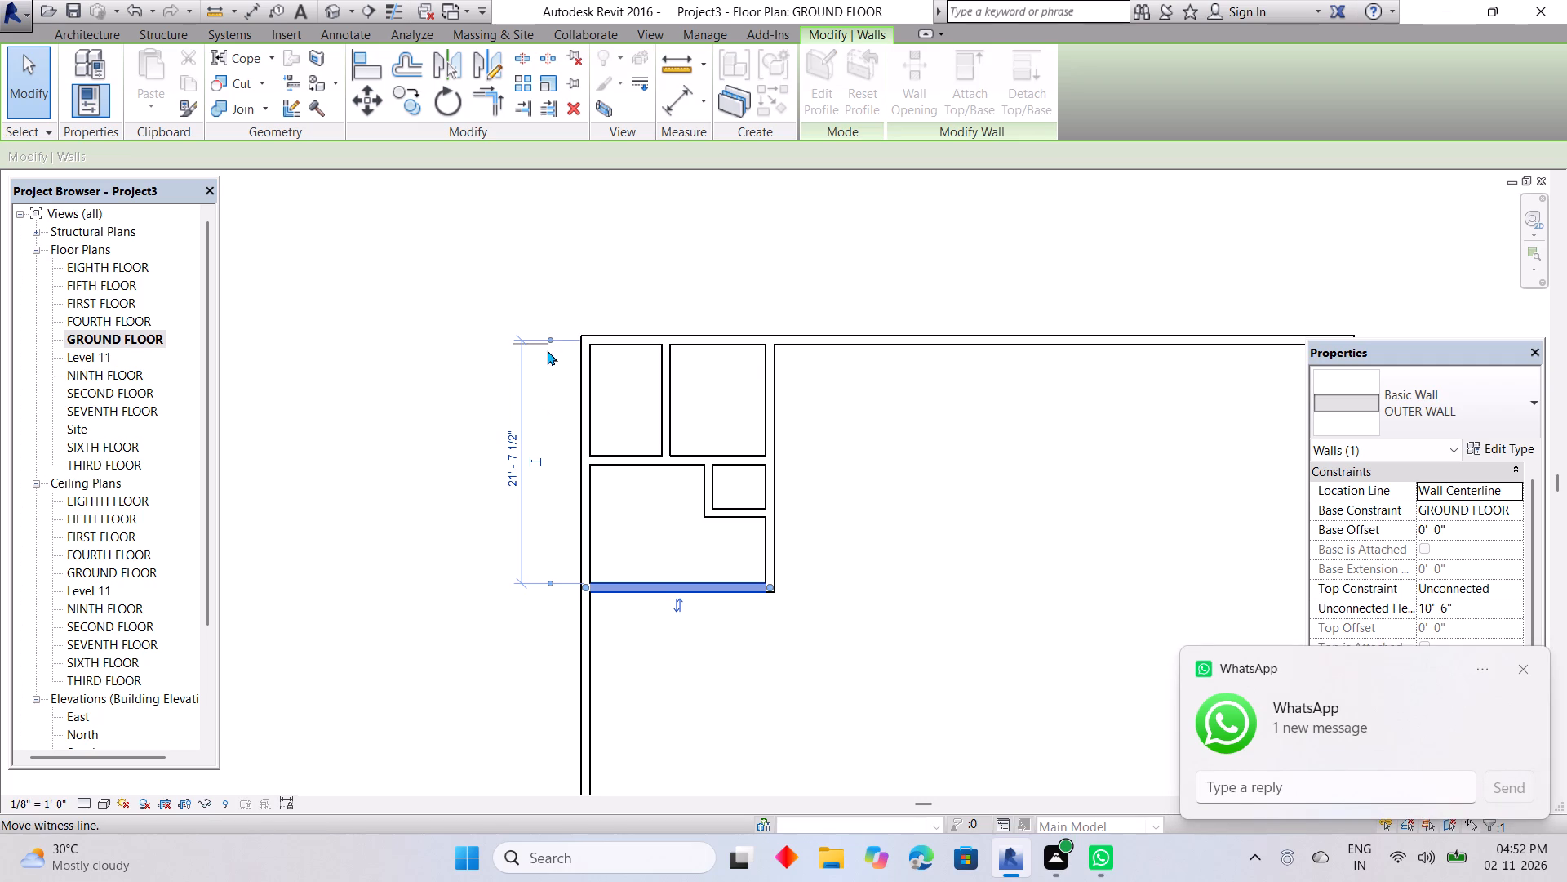
pyautogui.moveTo(547, 350); pyautogui.dragTo(588, 457)
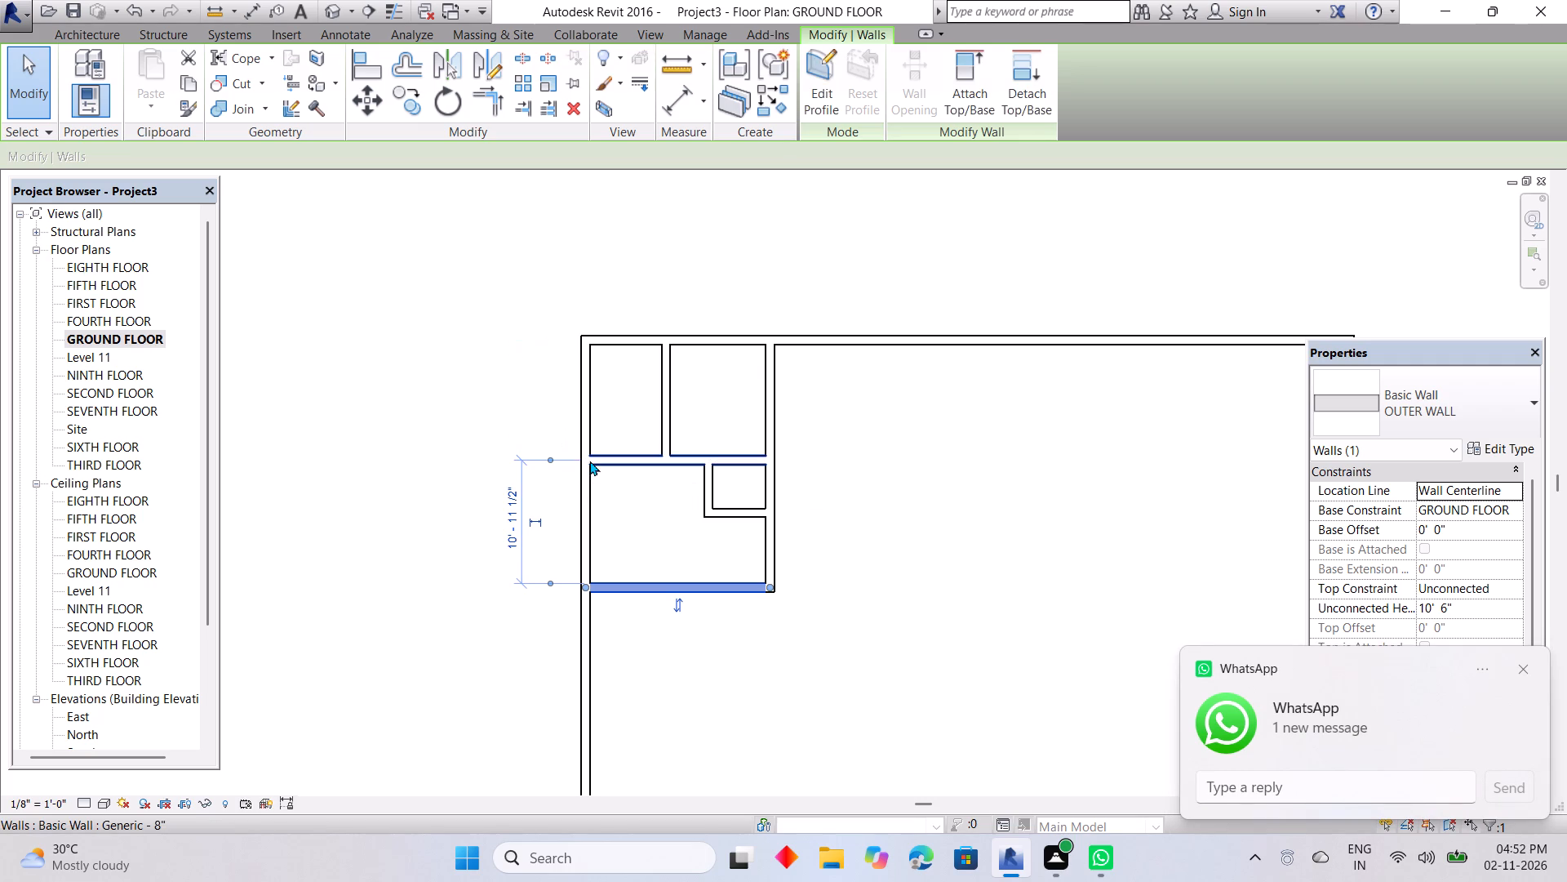
pyautogui.click(548, 458)
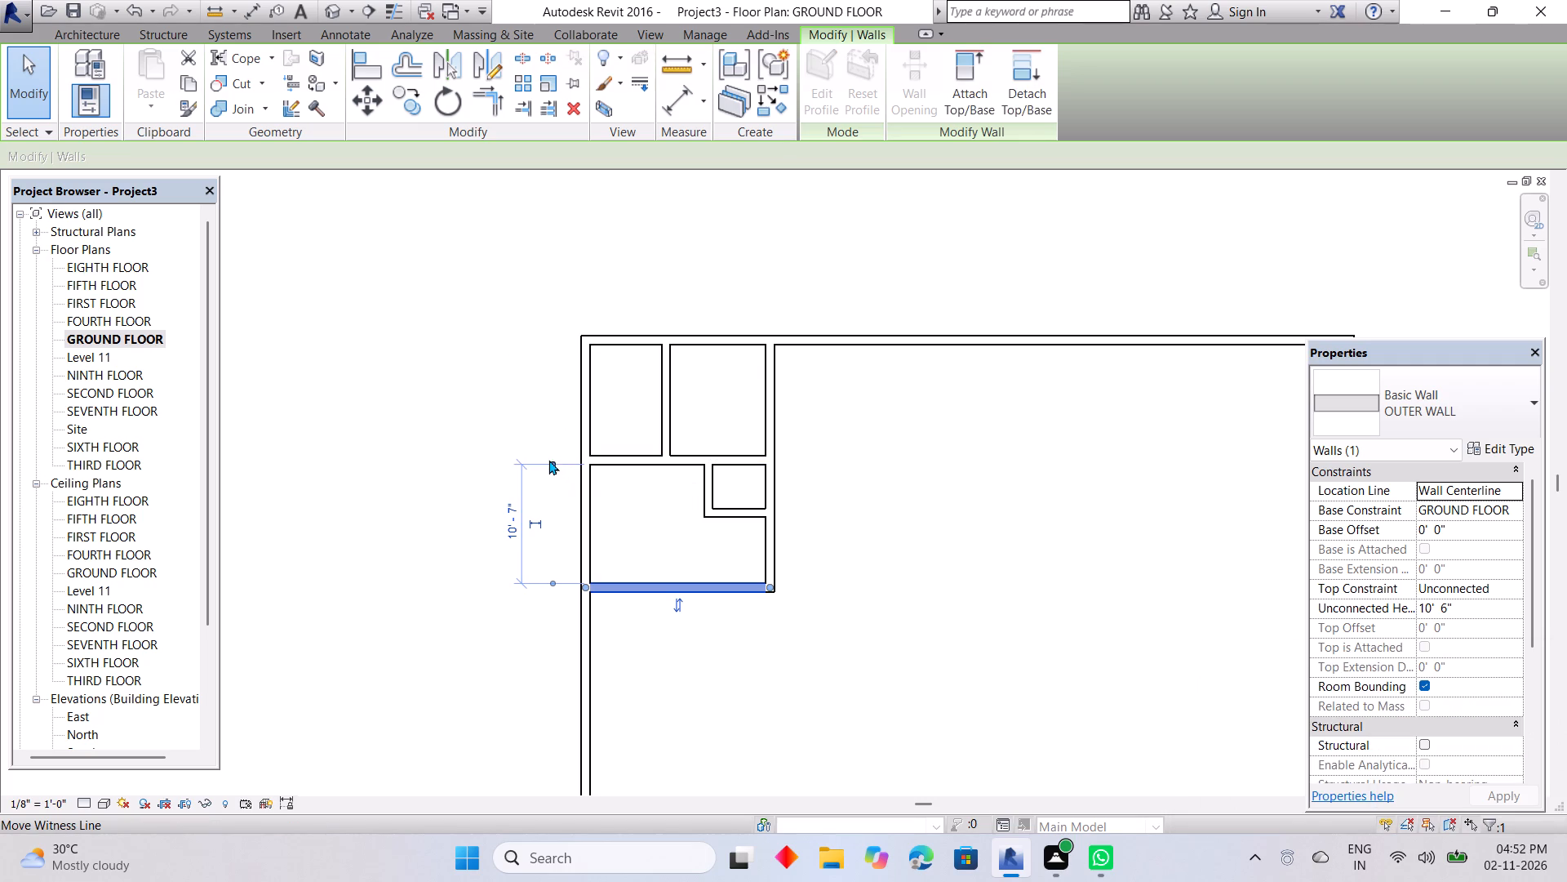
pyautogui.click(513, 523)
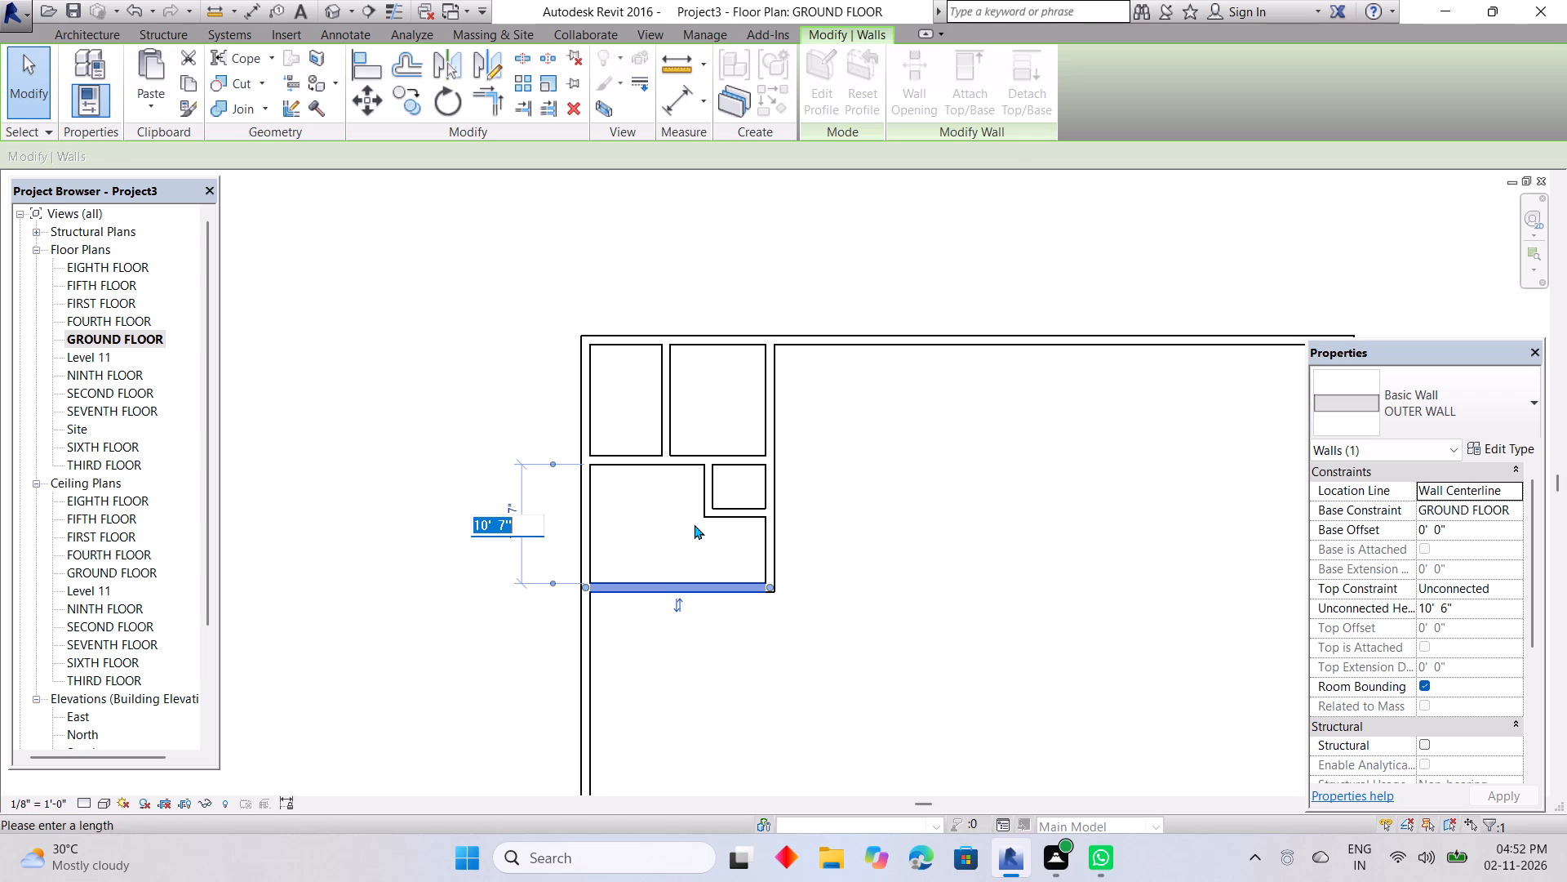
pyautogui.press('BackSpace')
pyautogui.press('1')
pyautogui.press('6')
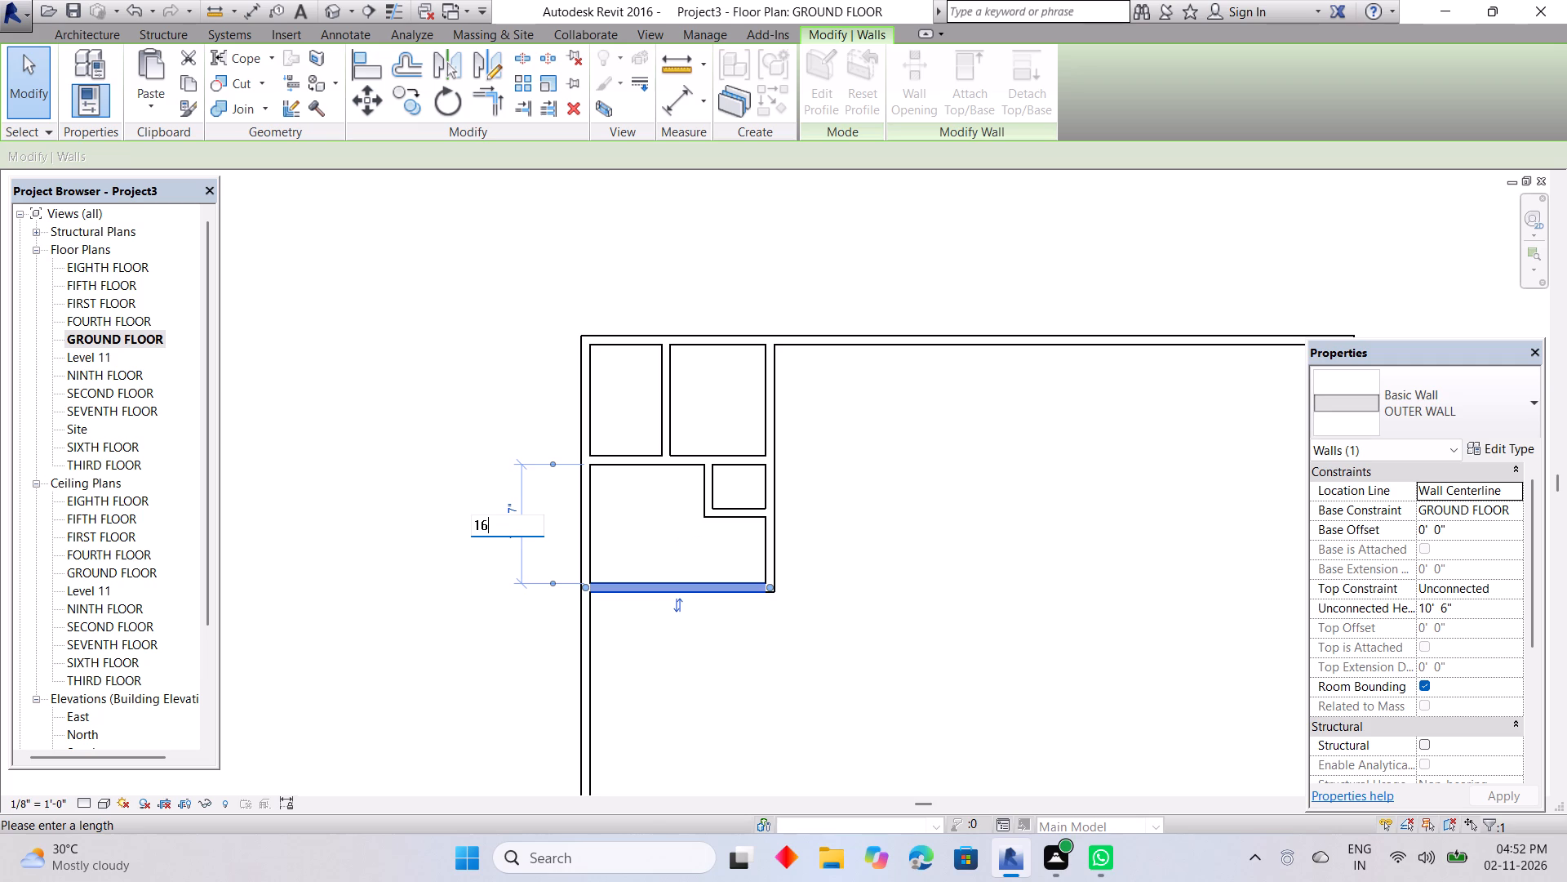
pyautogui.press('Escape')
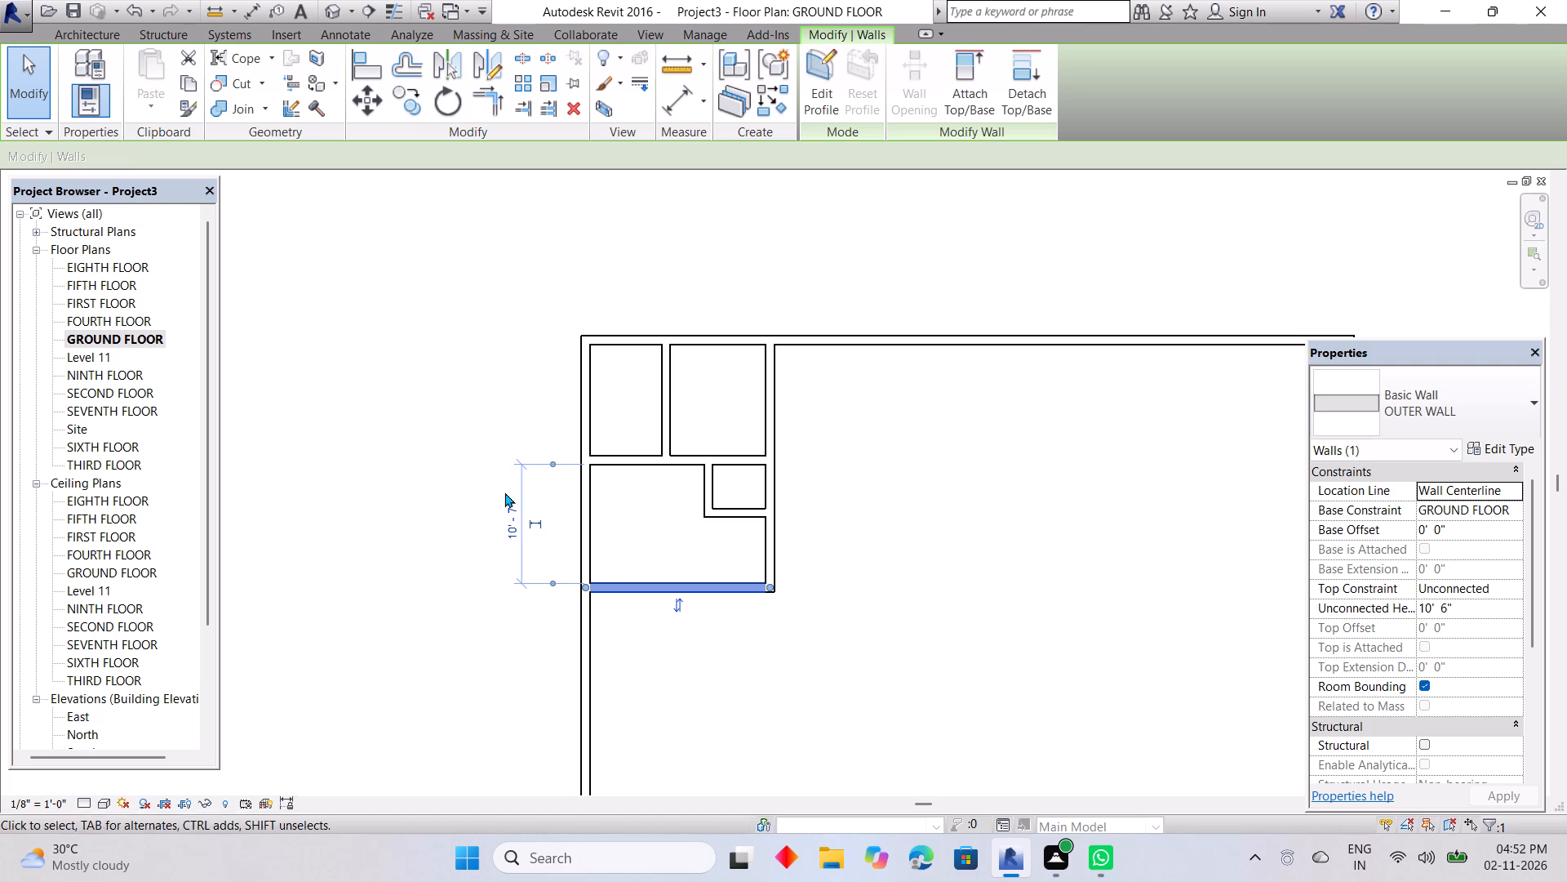
# Set the larger room's clear depth to 10' by moving the room block's south wall.
pyautogui.click(512, 514)
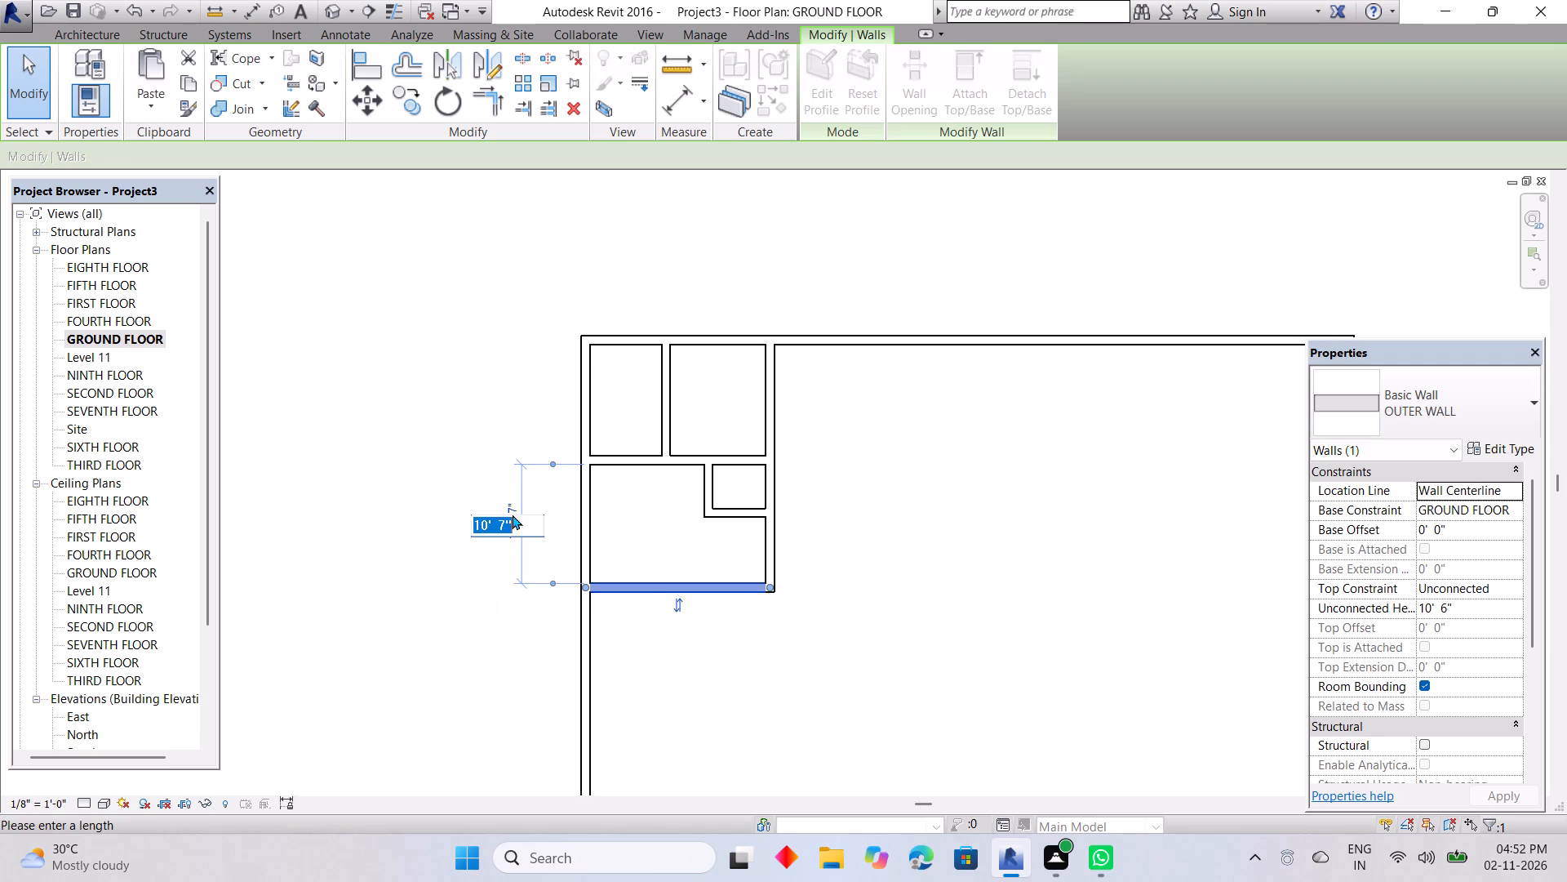
pyautogui.press('BackSpace')
pyautogui.press('1')
pyautogui.press('0')
pyautogui.press('Return')
pyautogui.press('Escape')
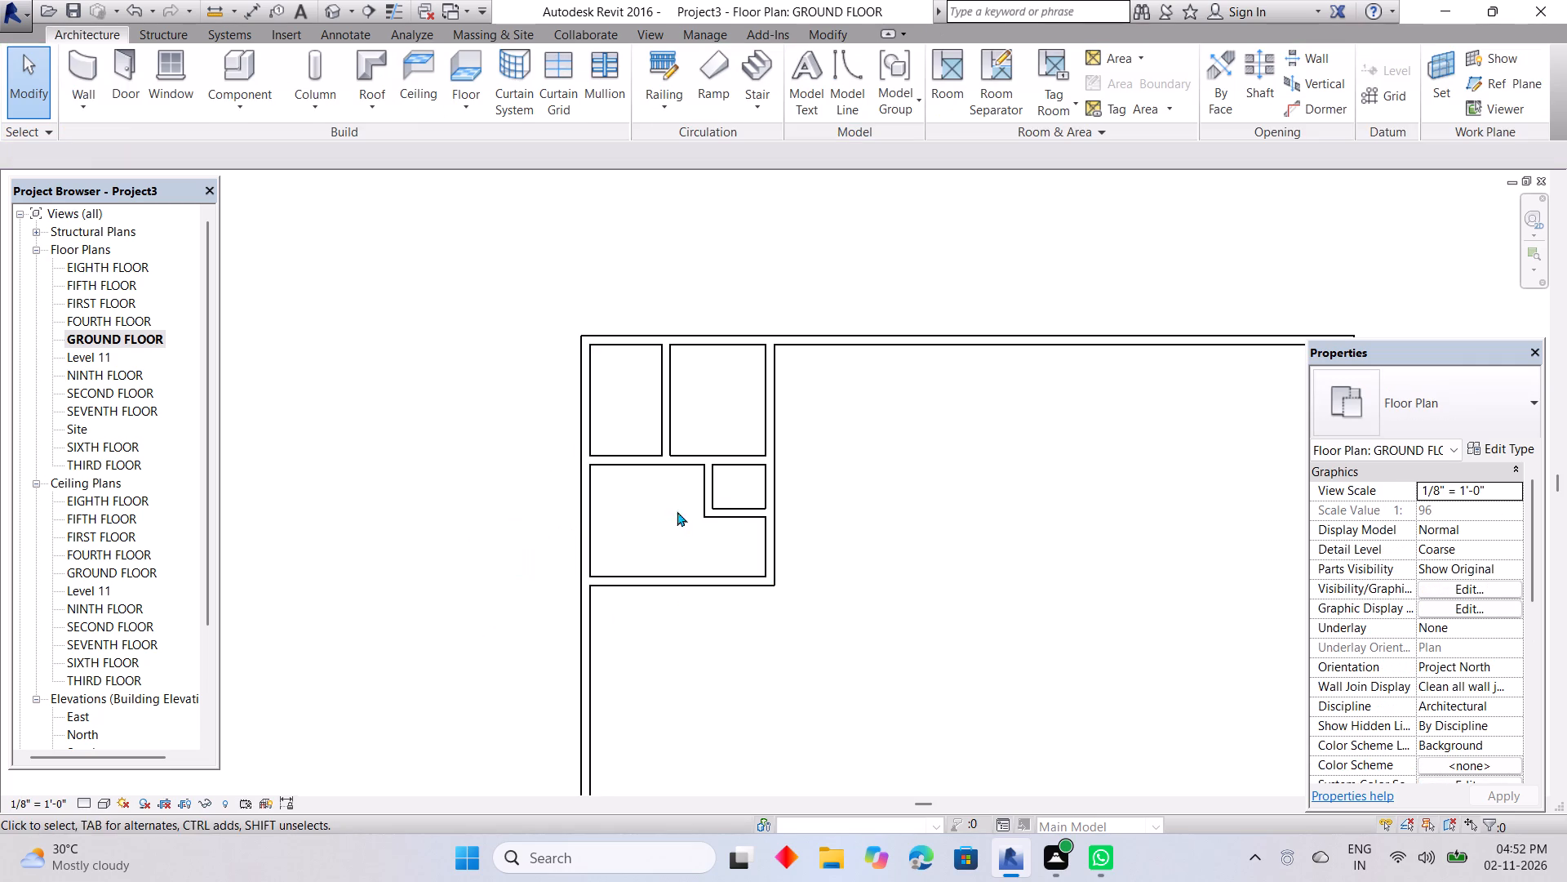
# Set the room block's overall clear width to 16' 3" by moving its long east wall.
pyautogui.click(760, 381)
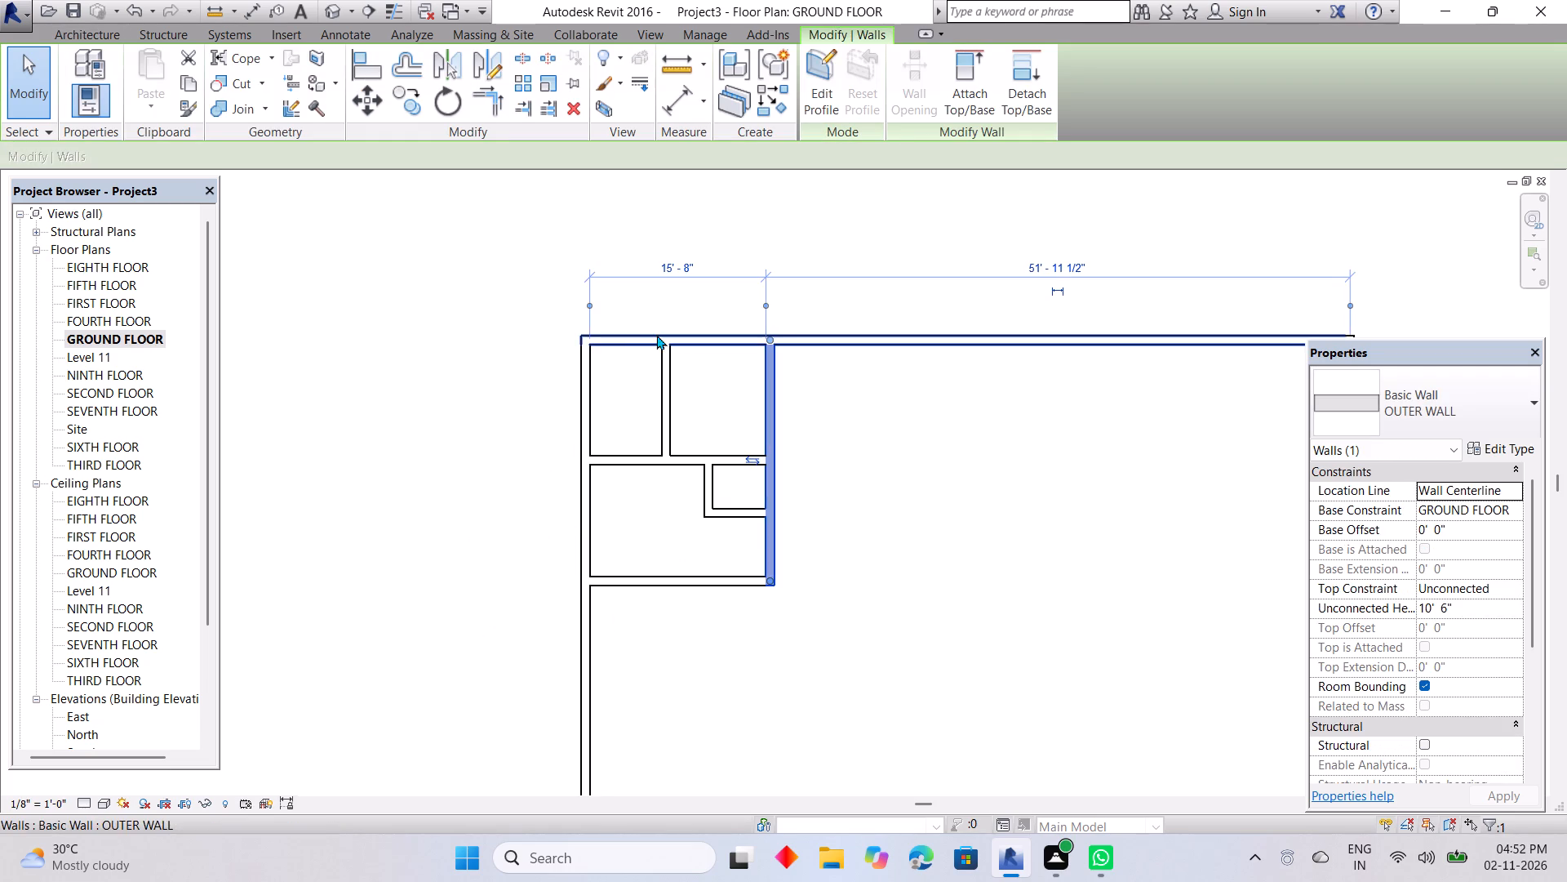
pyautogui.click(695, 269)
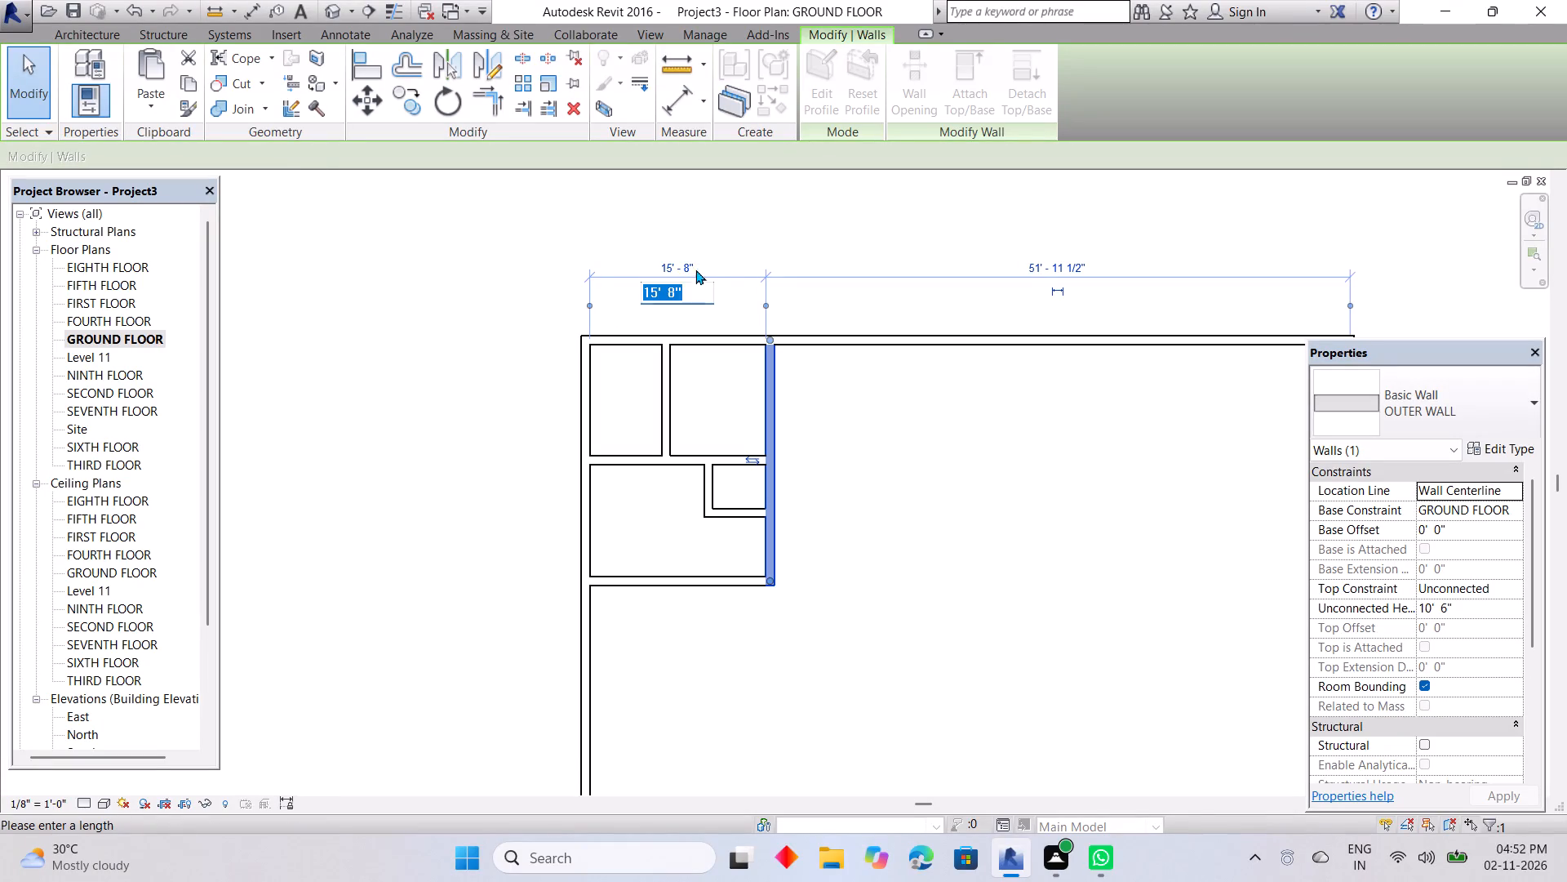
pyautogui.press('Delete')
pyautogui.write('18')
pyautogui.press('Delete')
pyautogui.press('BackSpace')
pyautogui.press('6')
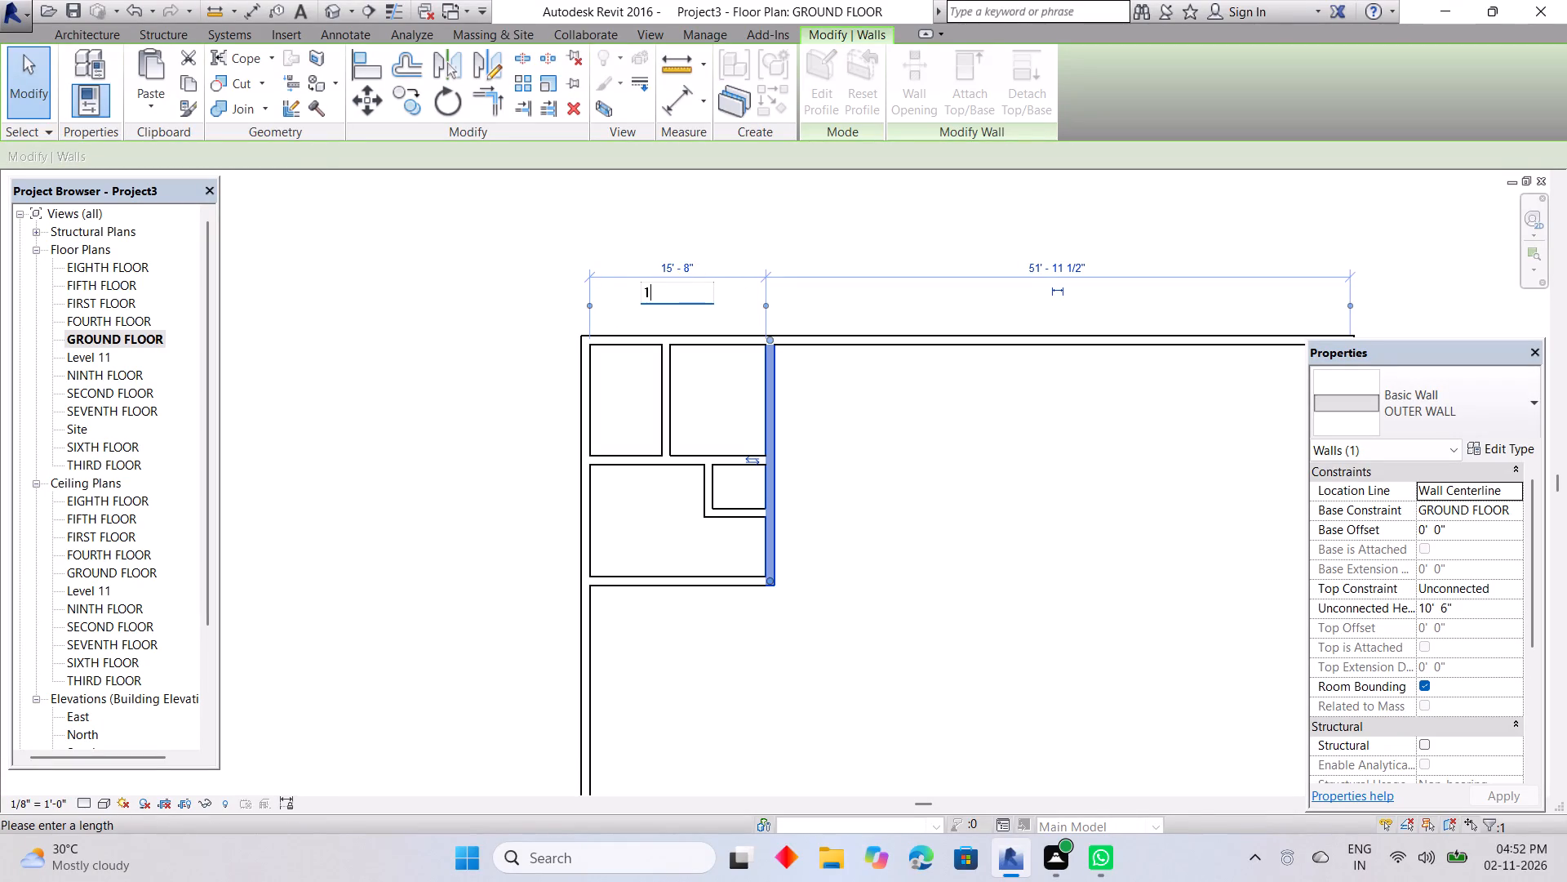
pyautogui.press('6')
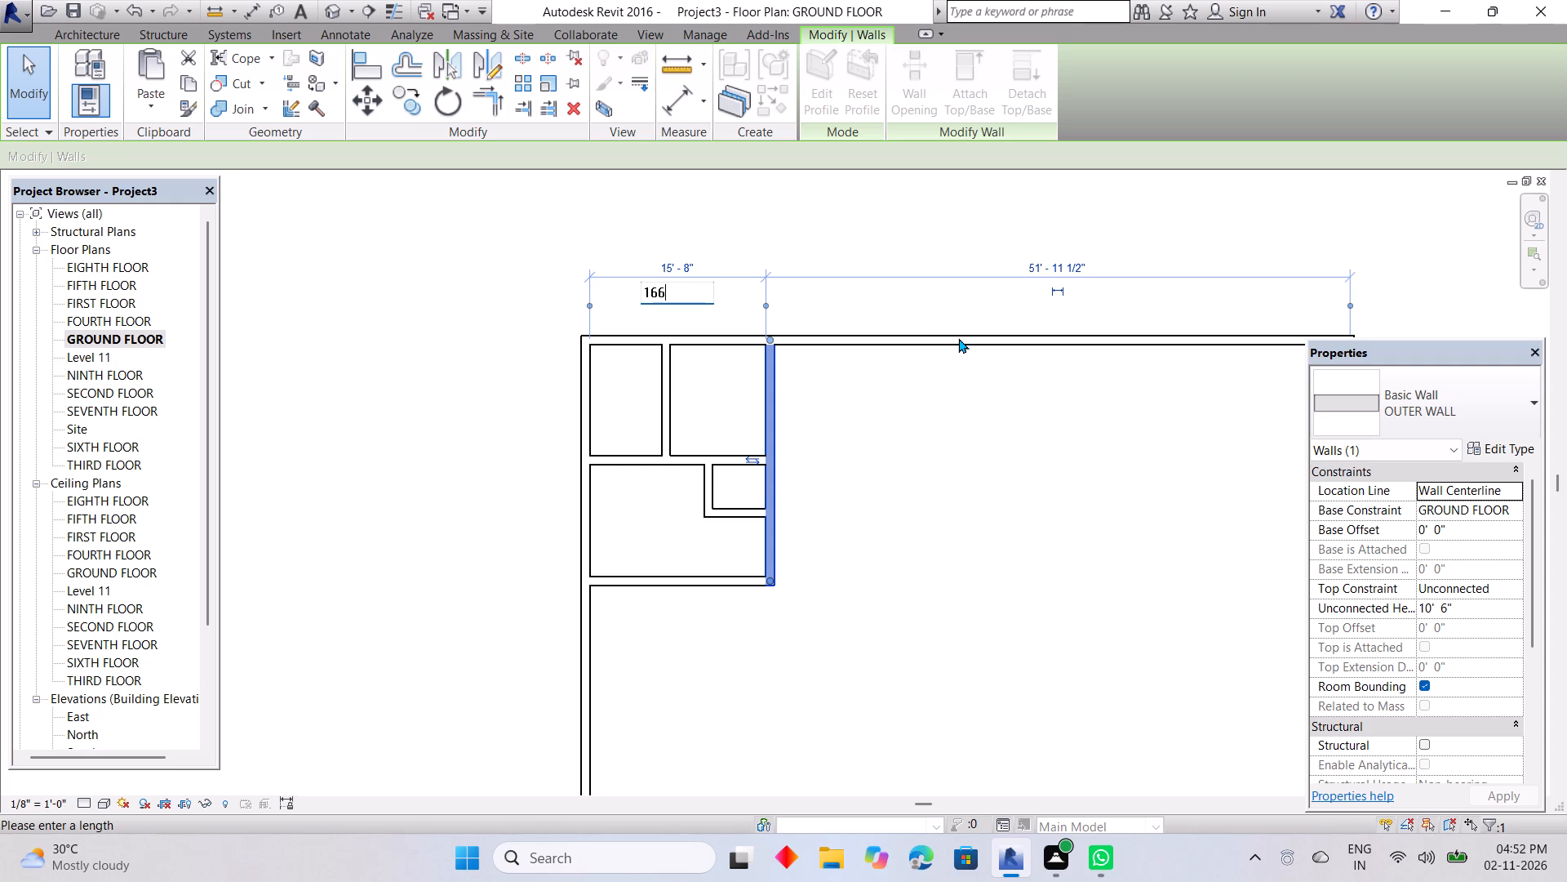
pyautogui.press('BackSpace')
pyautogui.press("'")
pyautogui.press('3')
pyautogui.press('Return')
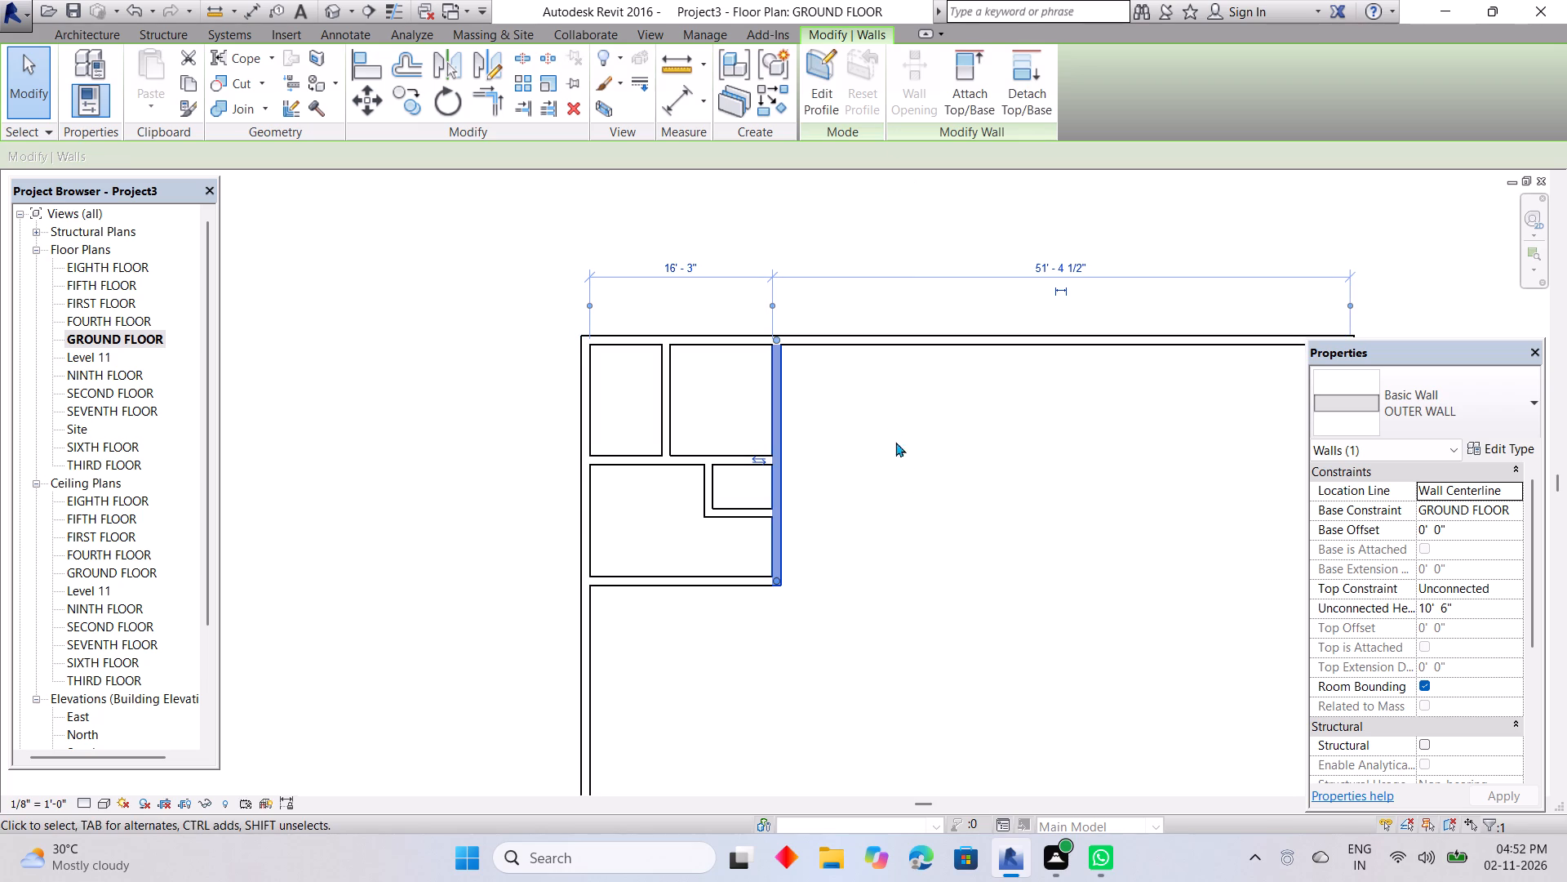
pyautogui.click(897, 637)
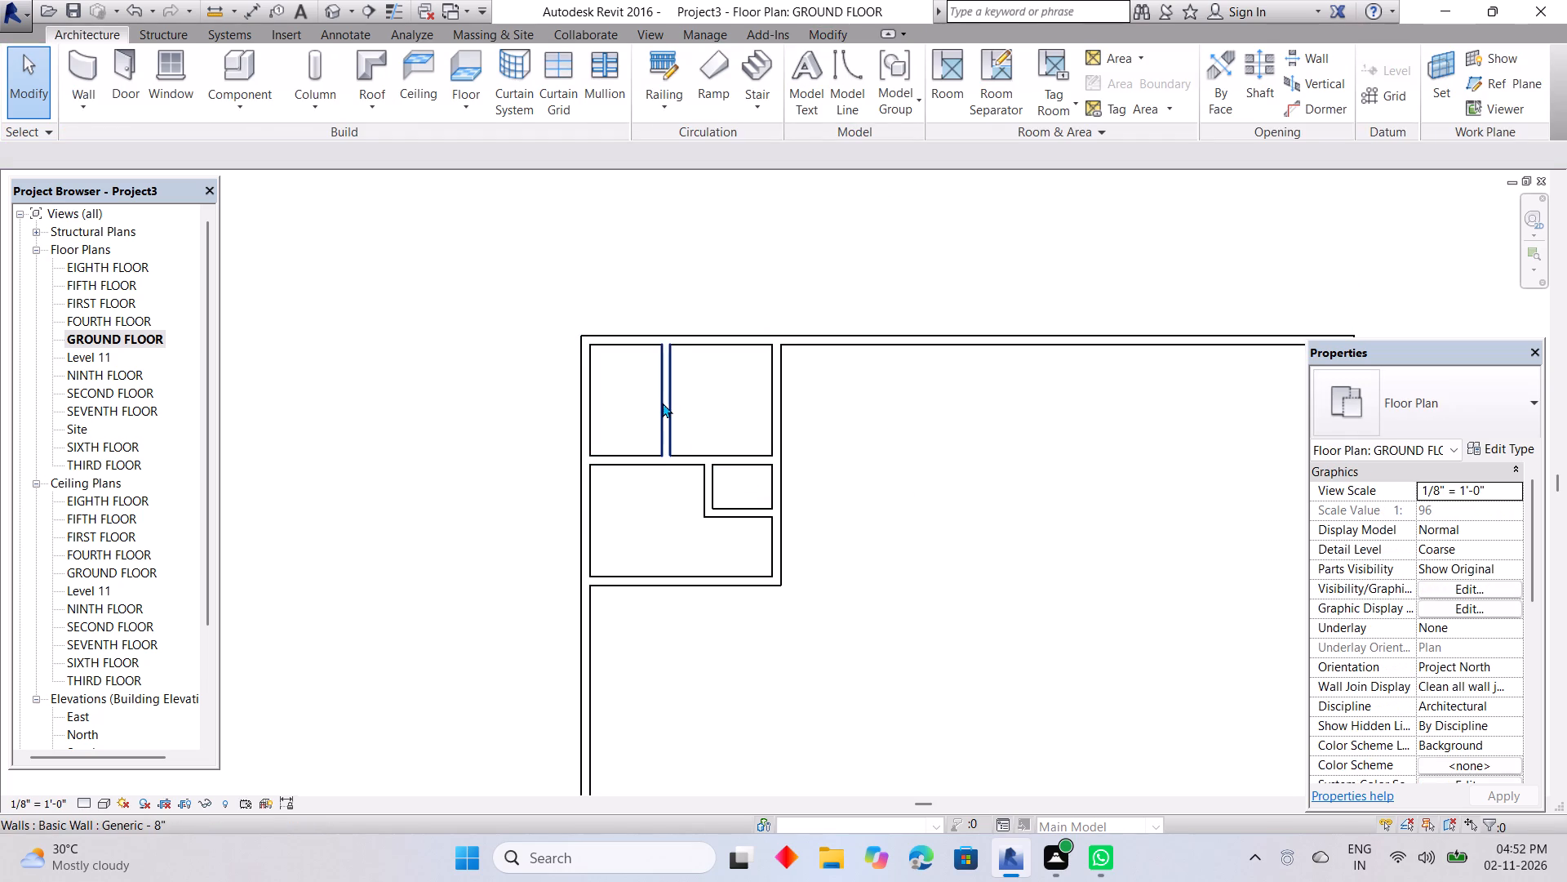
# Reference the room block east wall's temporary dimension to the east face of the vertical partition between the two north rooms.
pyautogui.click(662, 403)
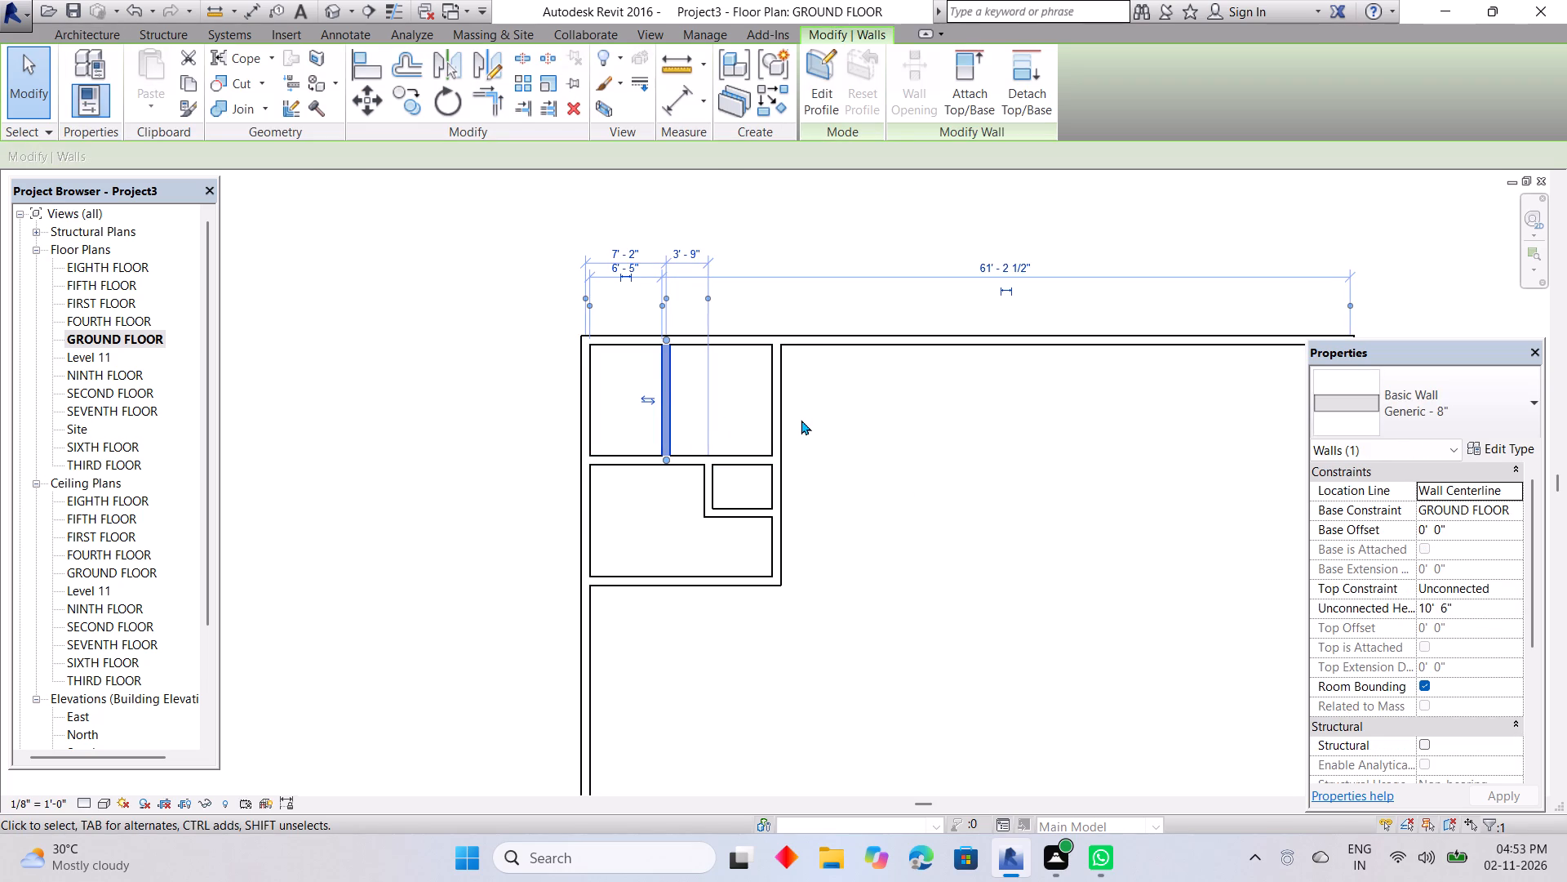
pyautogui.press('Escape')
pyautogui.click(778, 398)
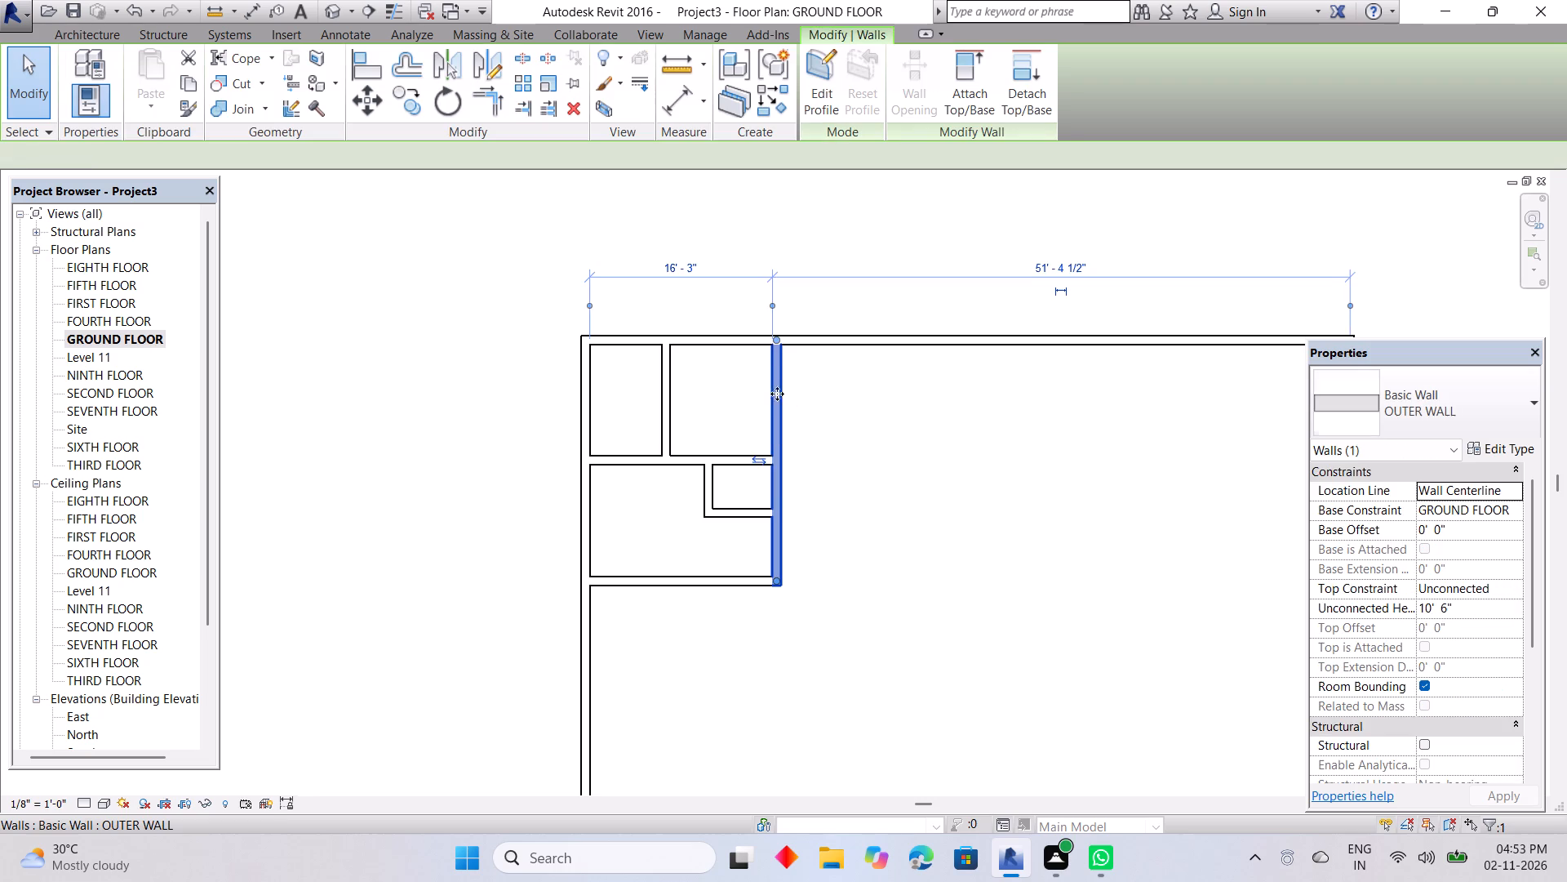
pyautogui.click(588, 304)
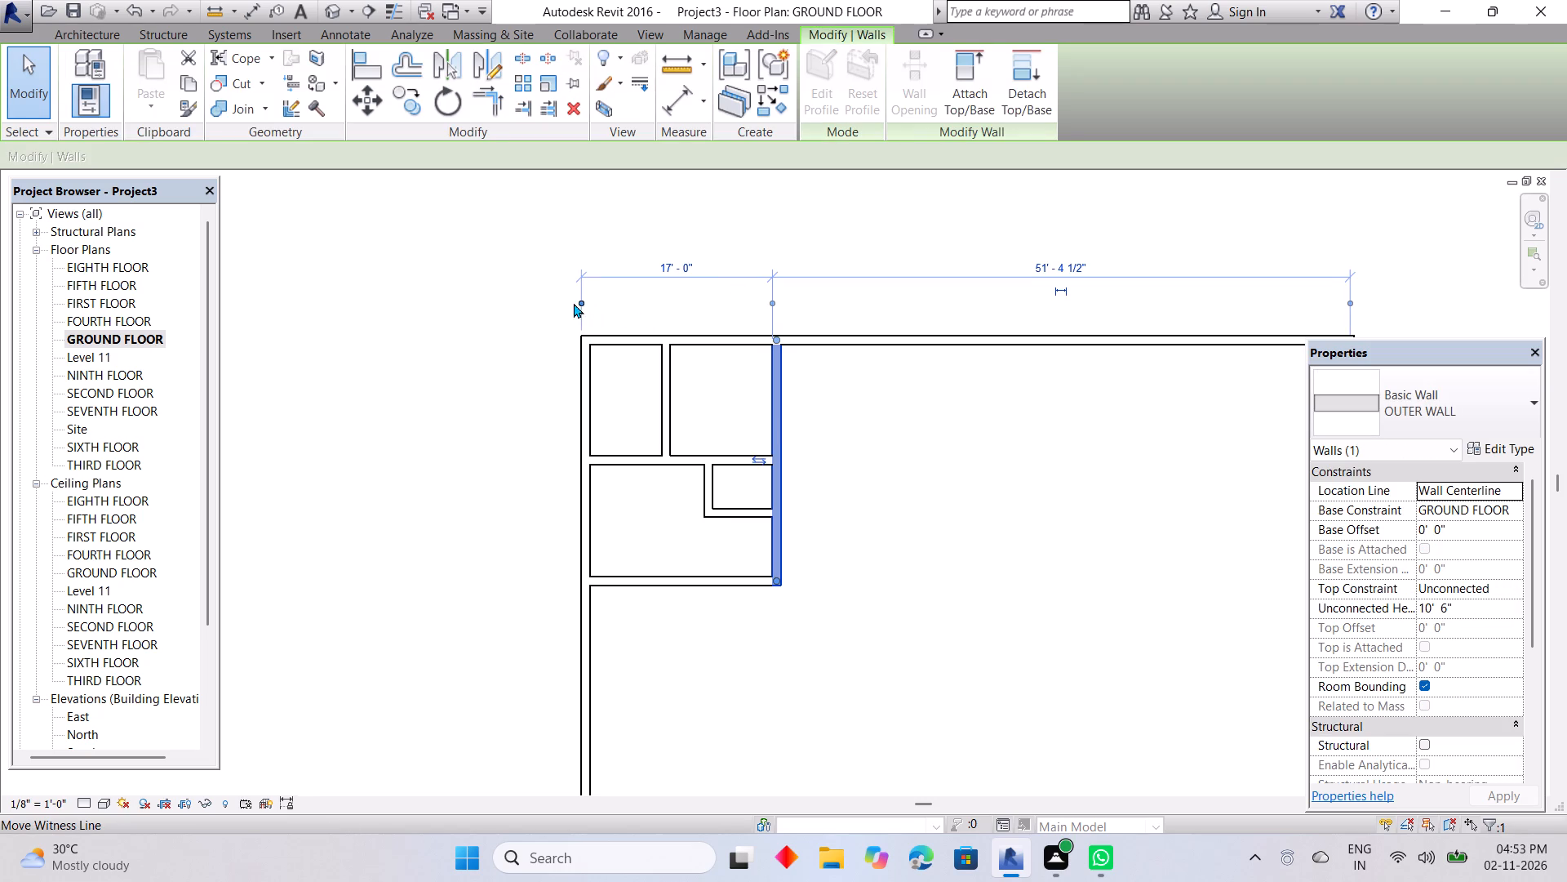
pyautogui.click(583, 300)
pyautogui.click(585, 301)
pyautogui.click(585, 301)
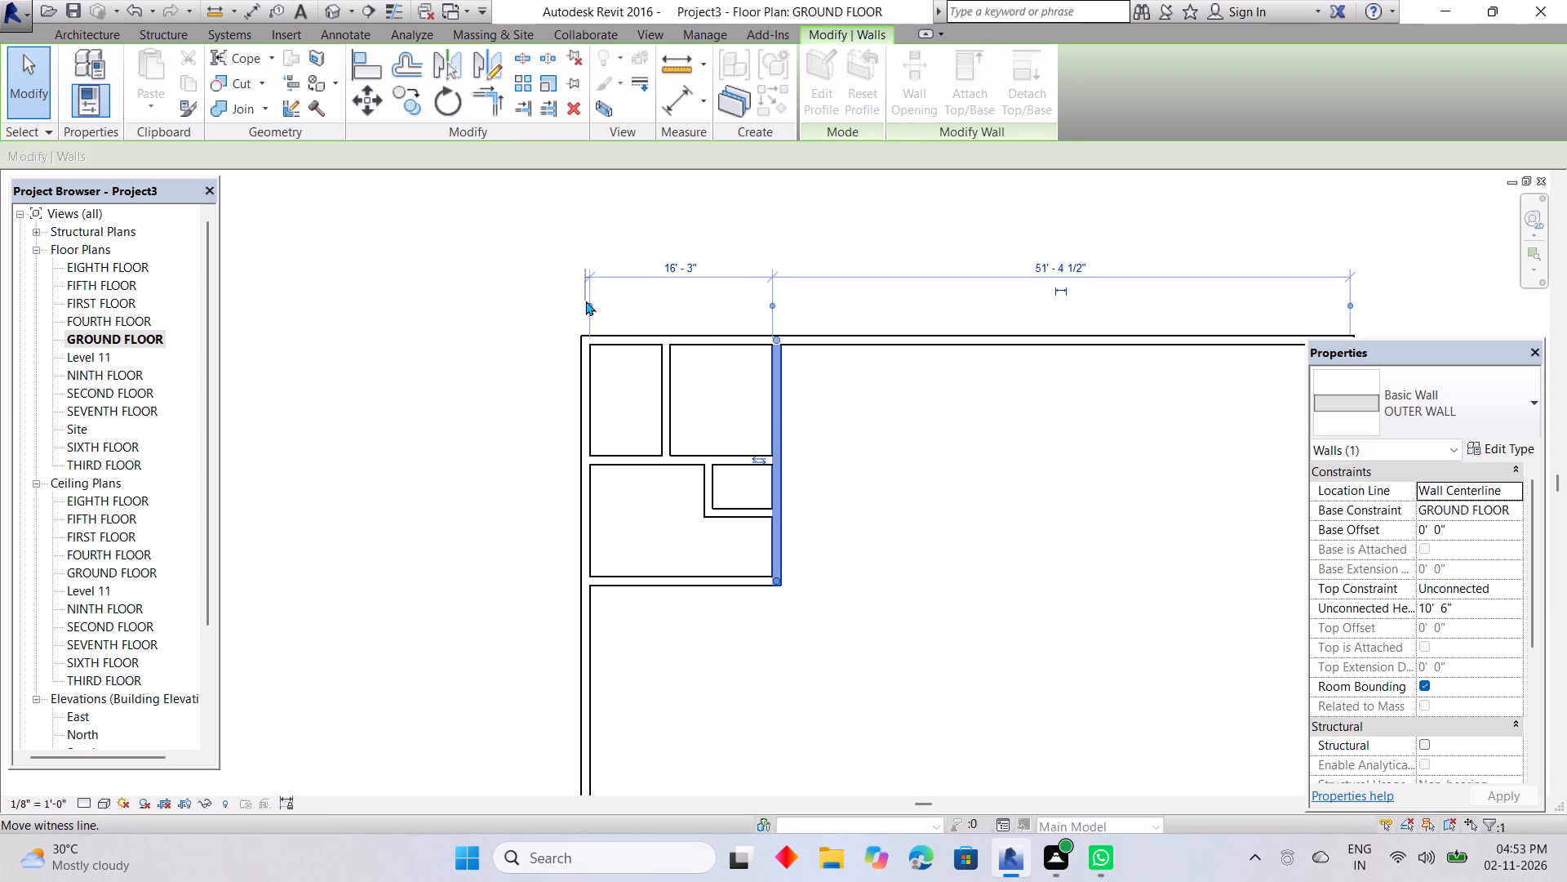
pyautogui.click(581, 302)
pyautogui.click(581, 303)
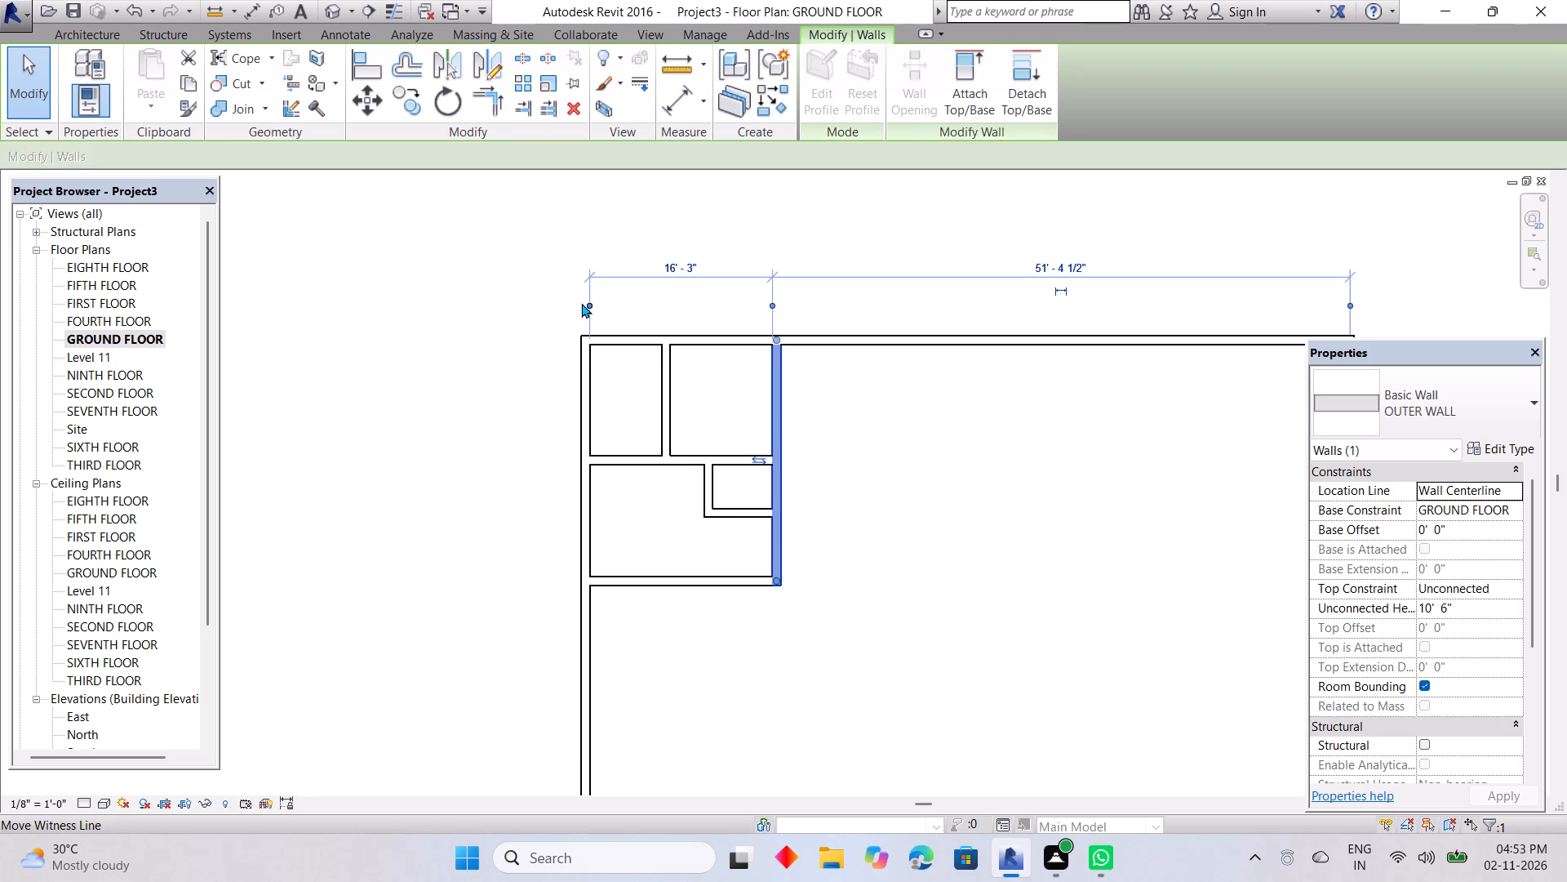
pyautogui.moveTo(588, 301); pyautogui.dragTo(673, 334)
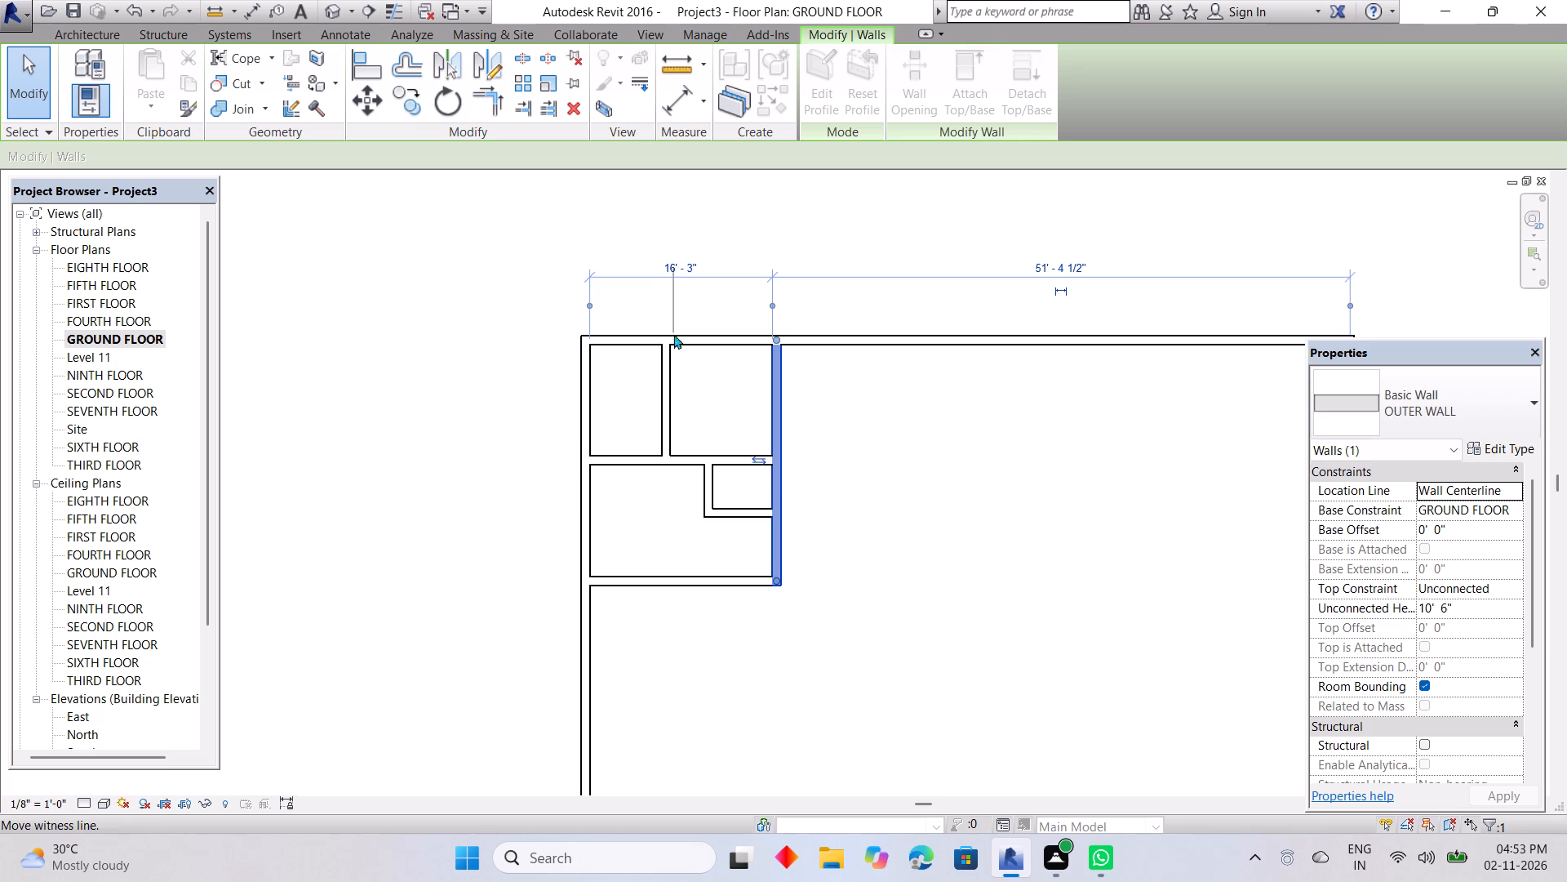
pyautogui.moveTo(673, 334); pyautogui.dragTo(668, 343)
pyautogui.click(665, 302)
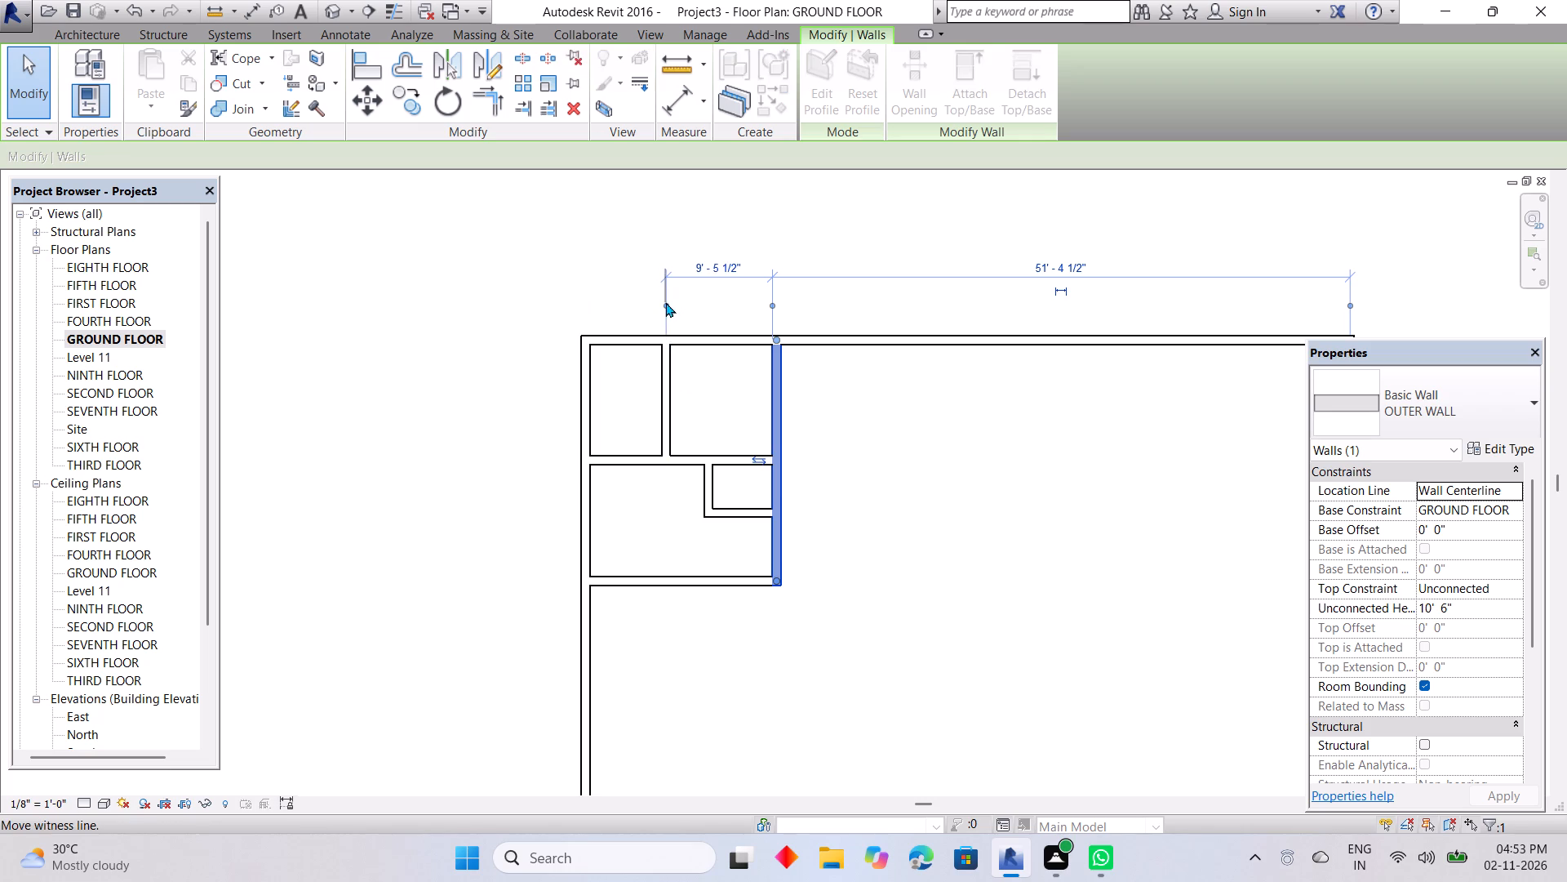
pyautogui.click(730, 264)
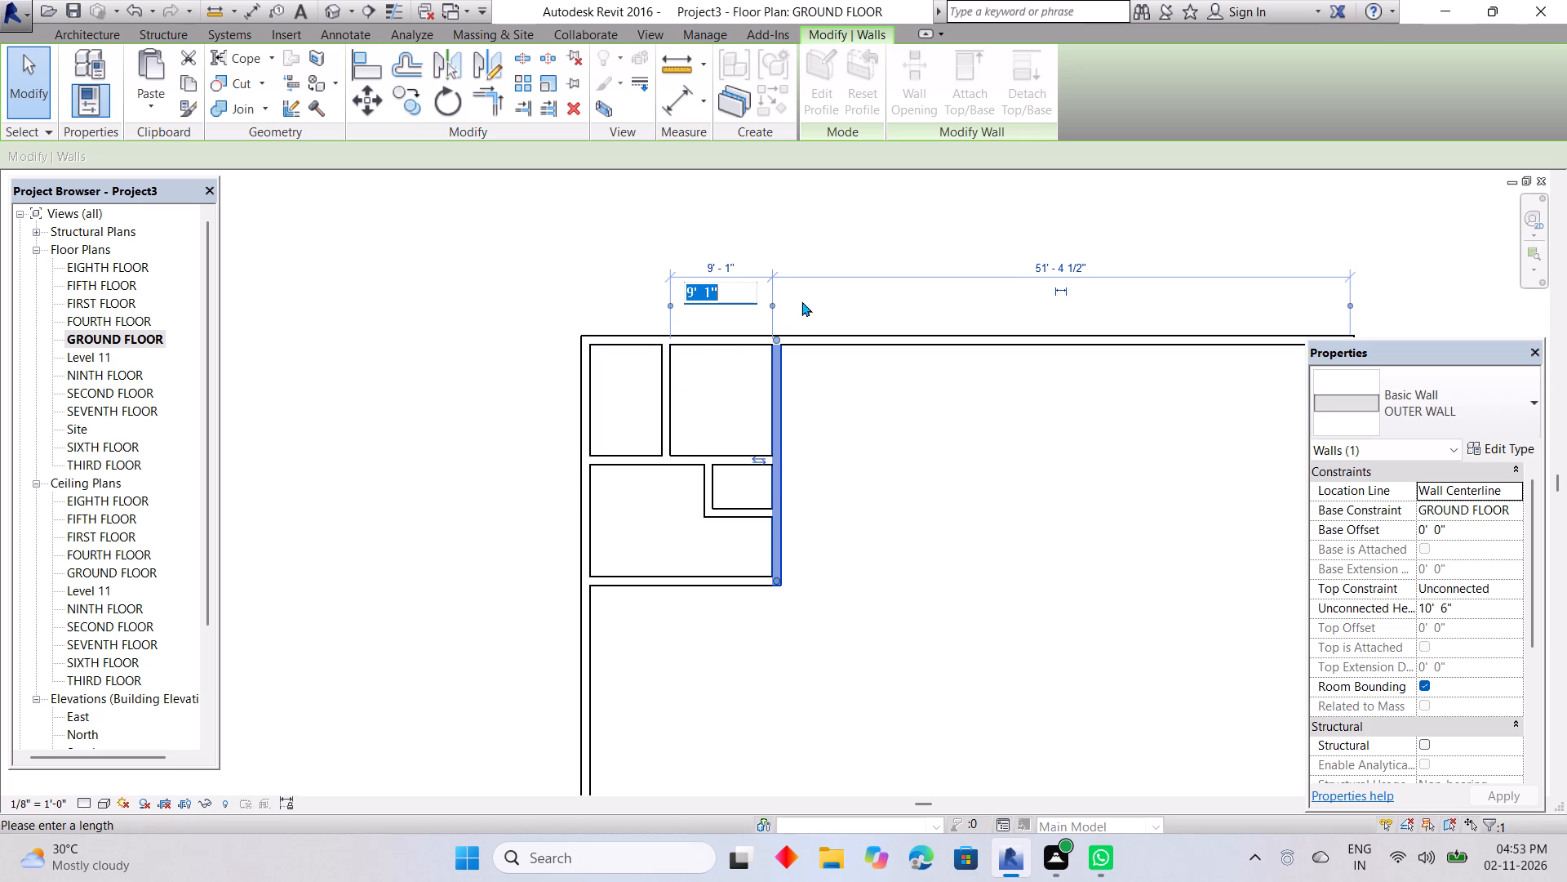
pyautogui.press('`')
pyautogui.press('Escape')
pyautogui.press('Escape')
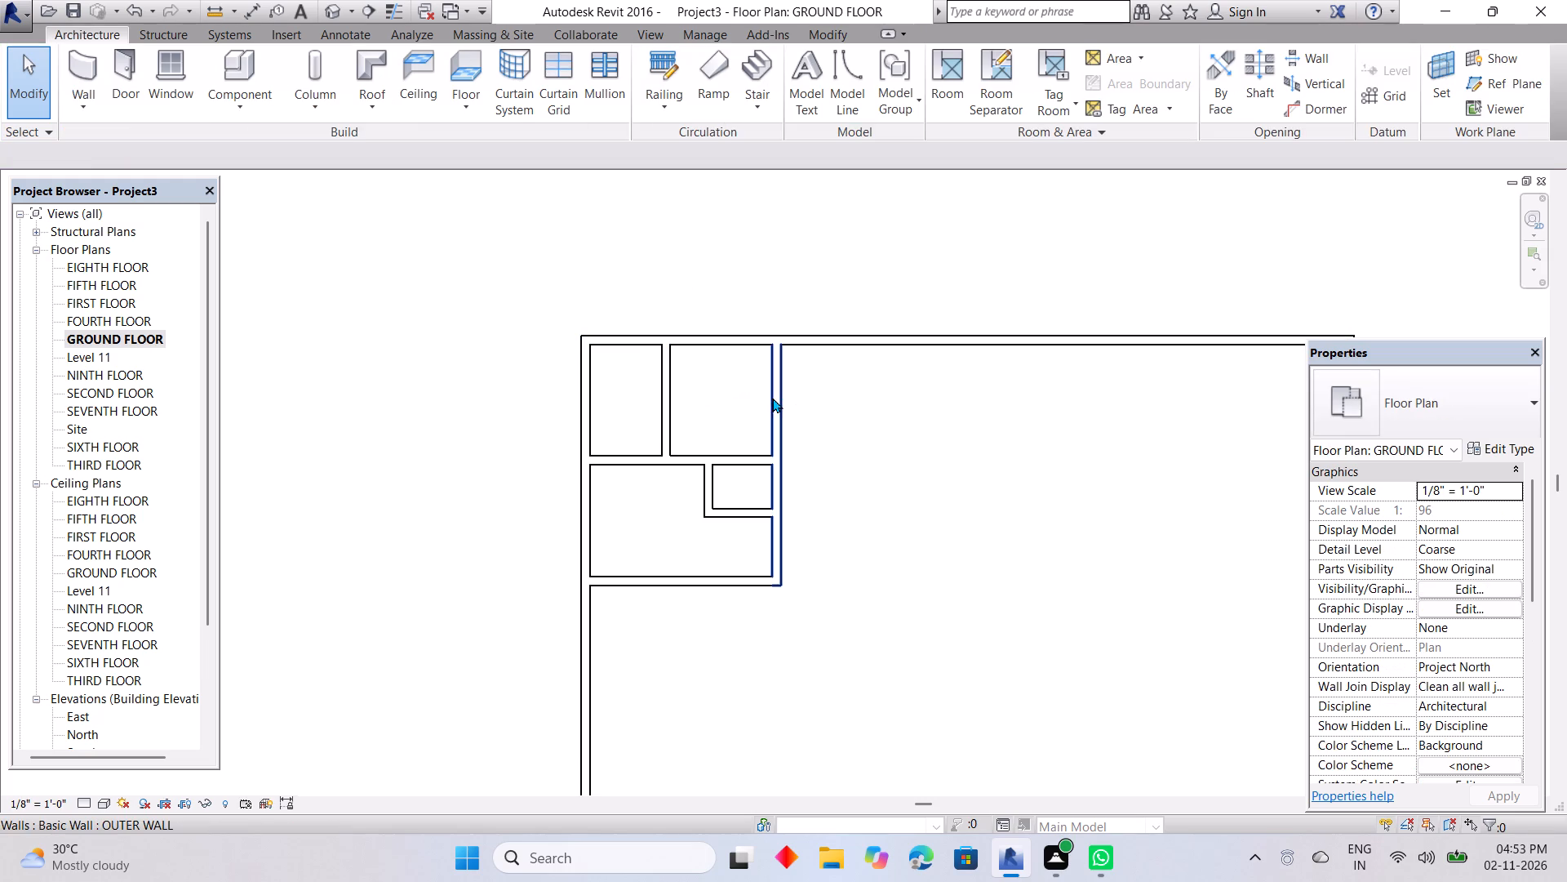
# Set the northwest room's clear width to 6' 6" by moving the vertical partition between the two north rooms.
pyautogui.click(677, 410)
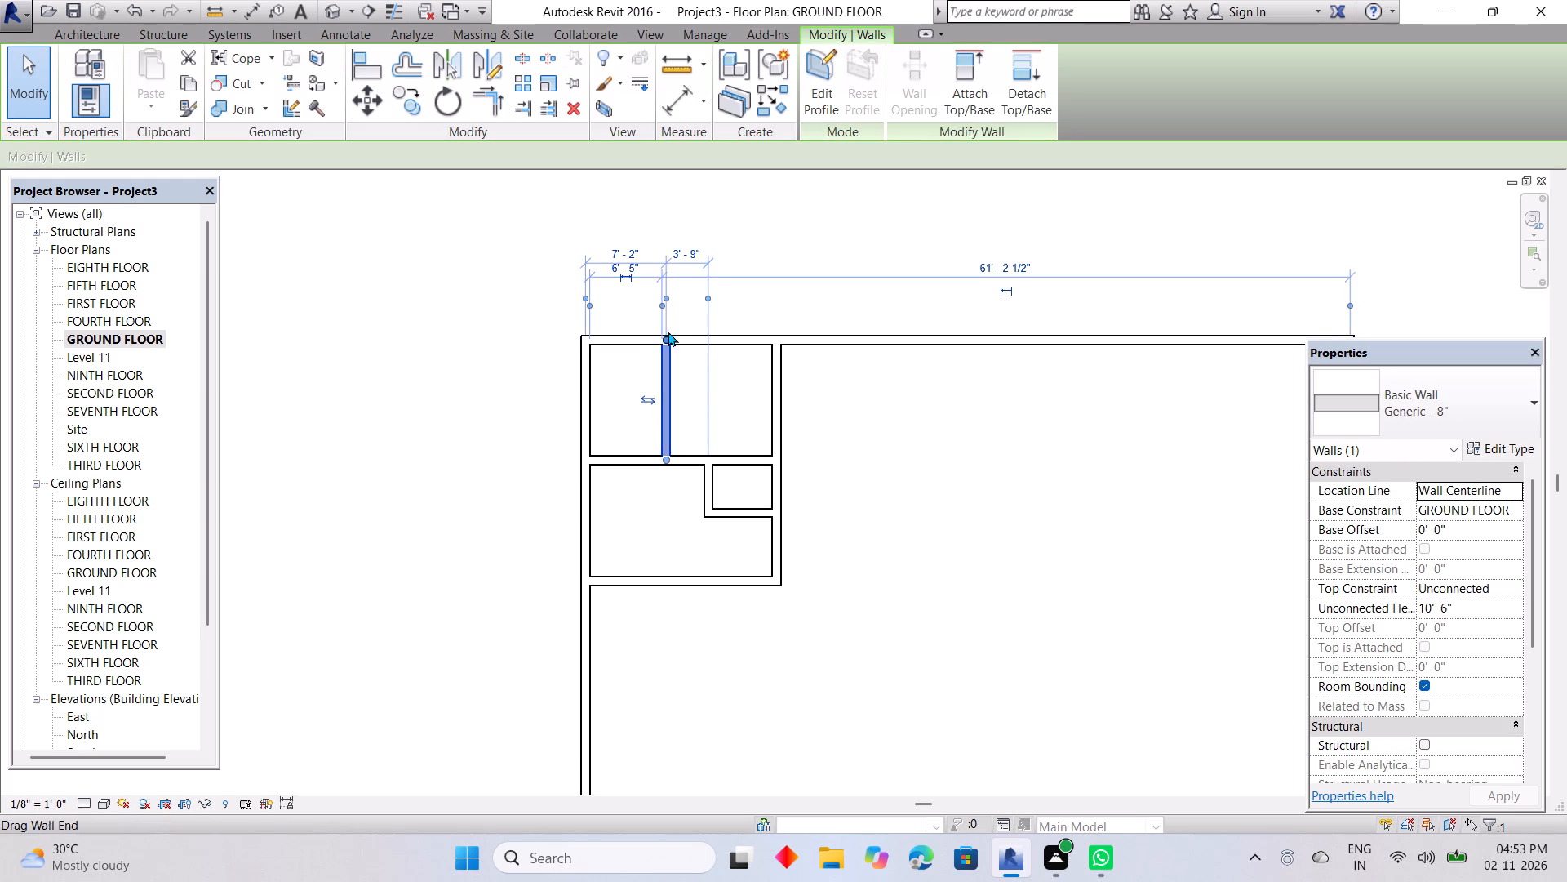
pyautogui.scroll(9, 665, 321)
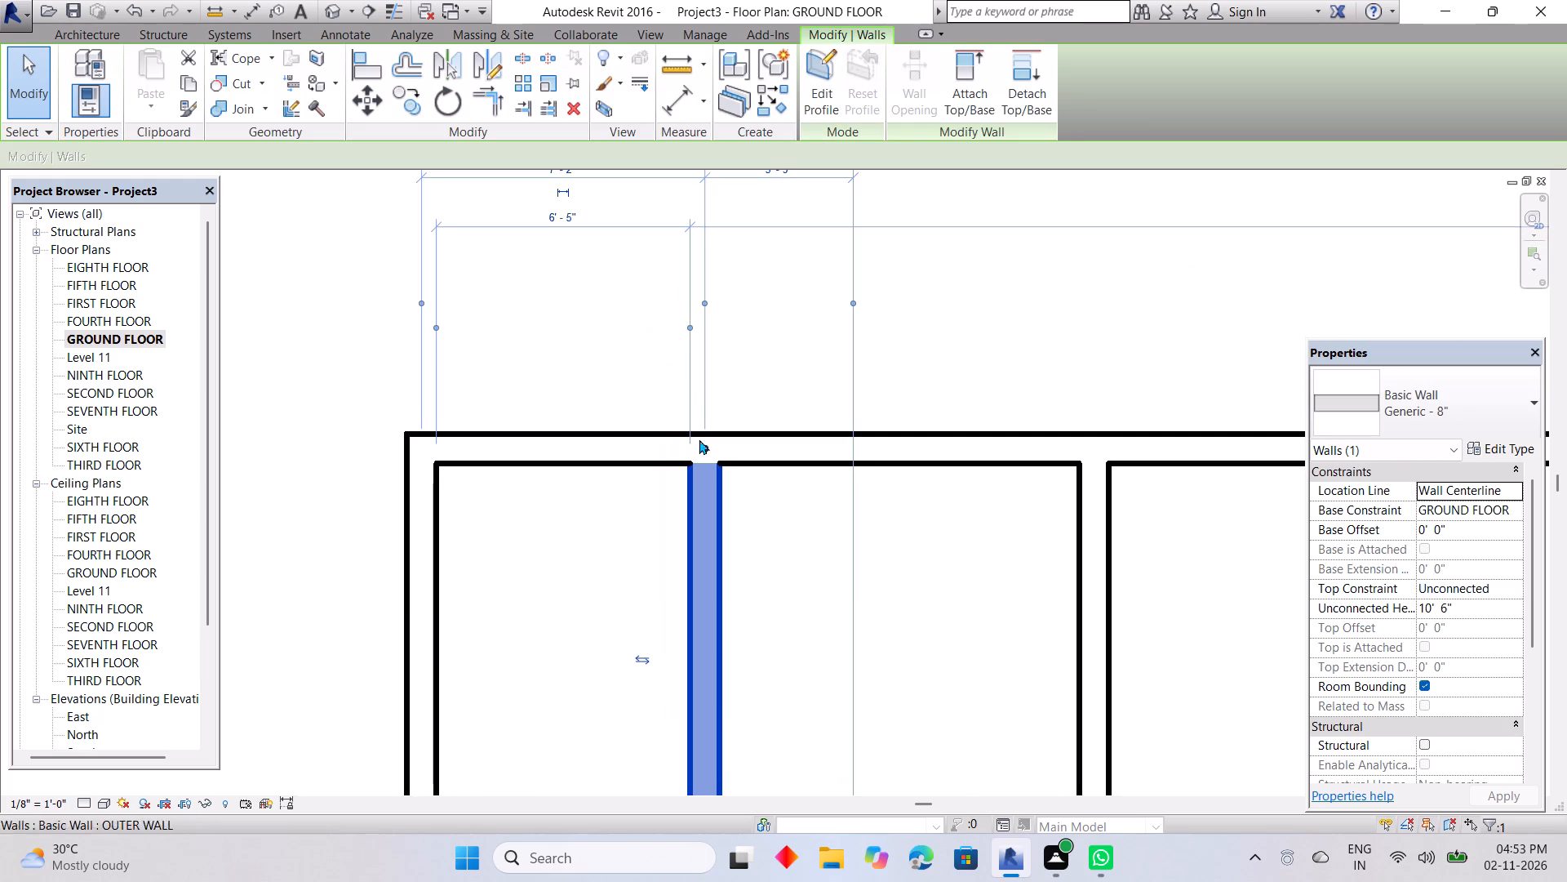
pyautogui.moveTo(566, 314); pyautogui.dragTo(587, 401, button='middle')
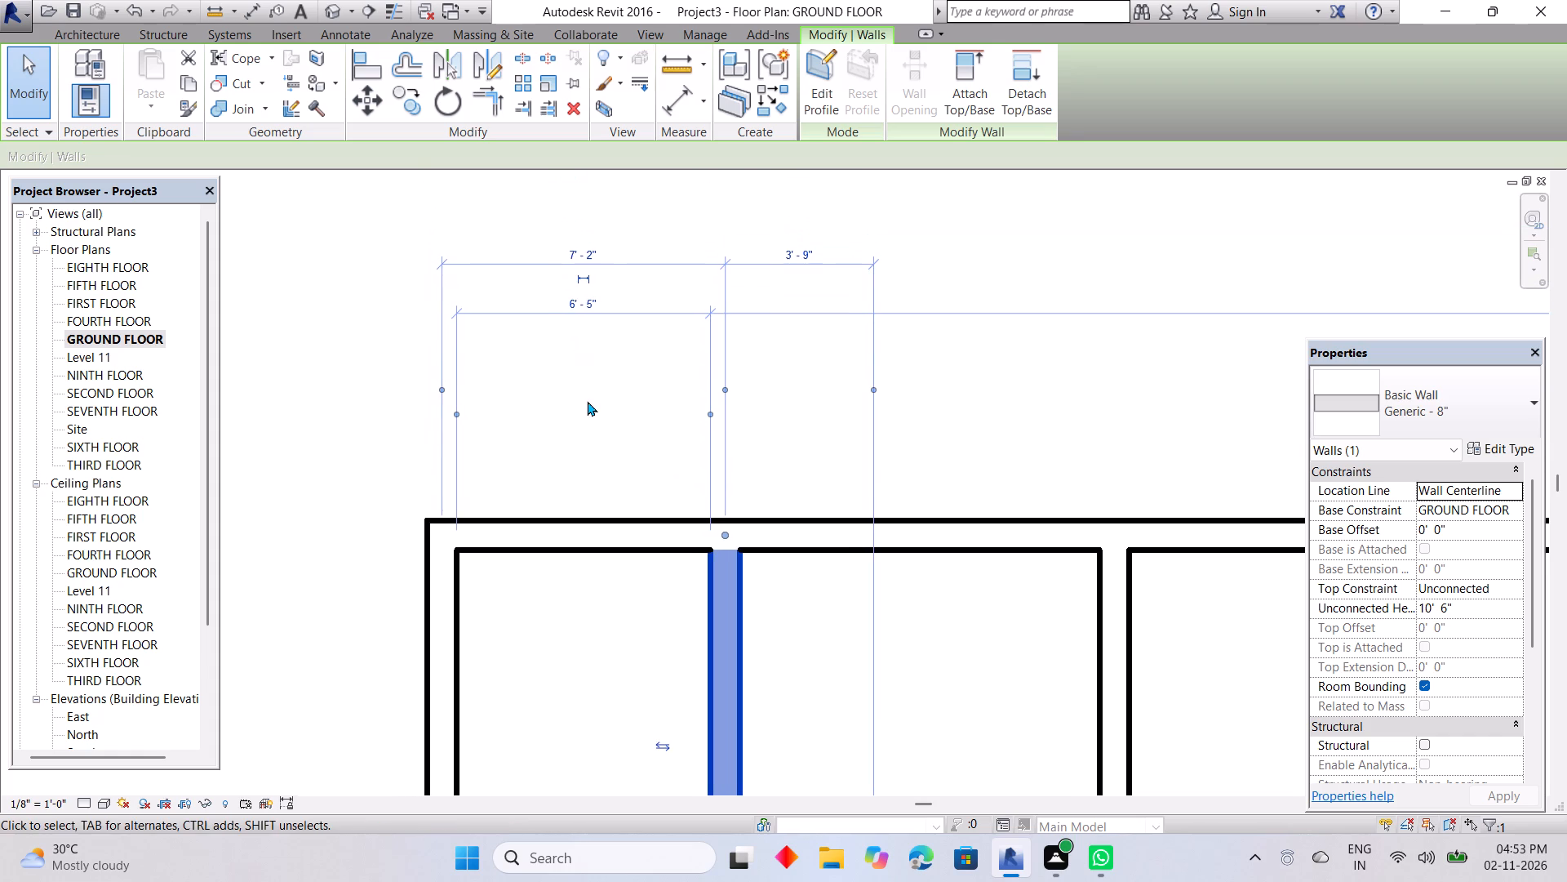
pyautogui.click(581, 307)
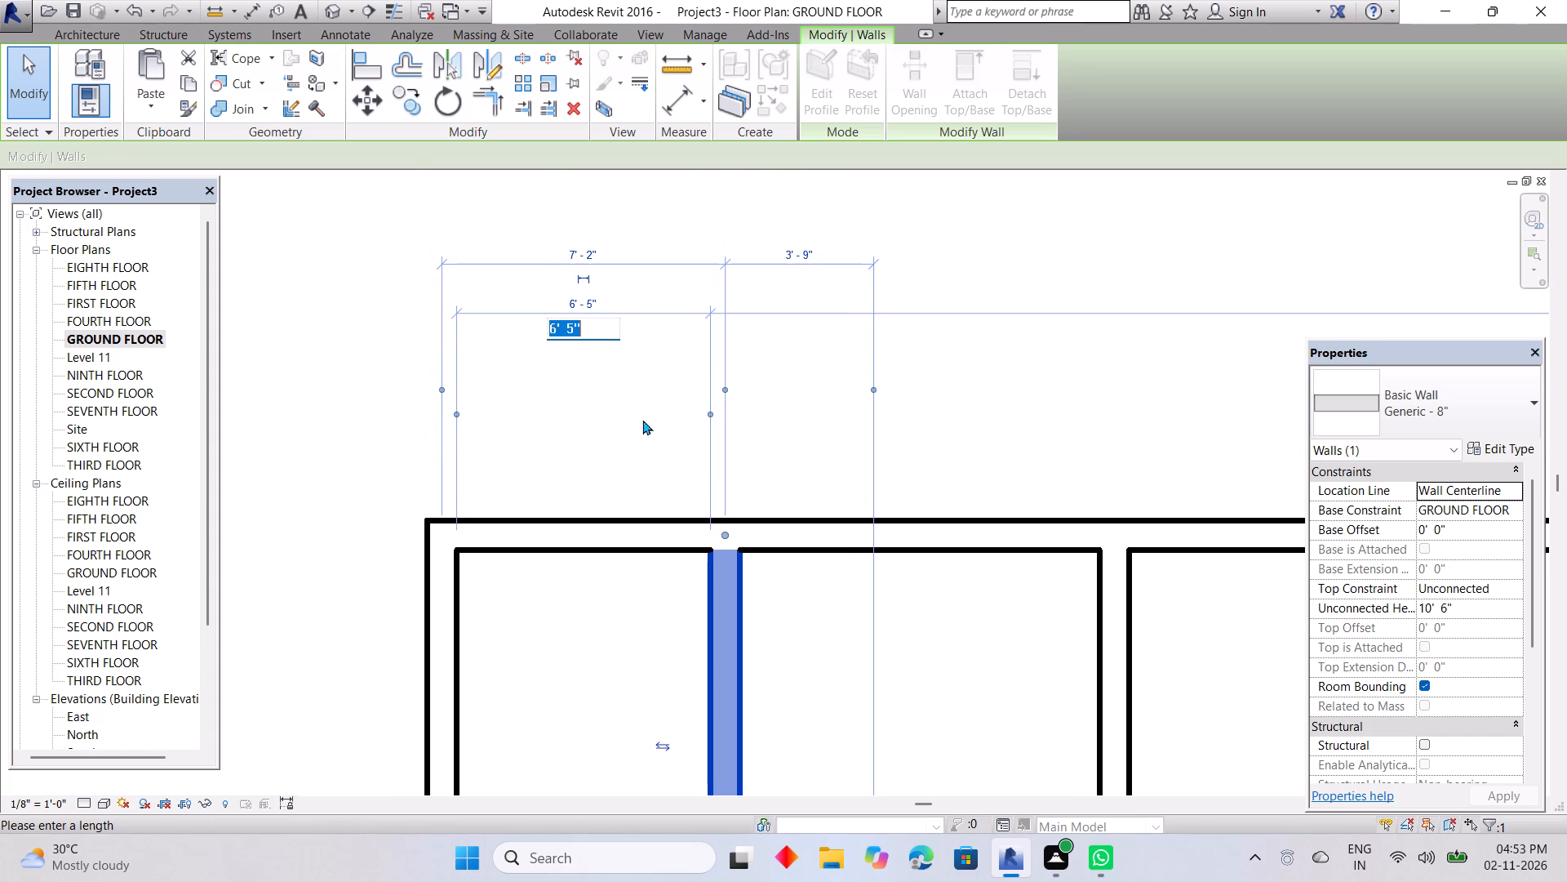
pyautogui.press('BackSpace')
pyautogui.write("6'6")
pyautogui.press('Return')
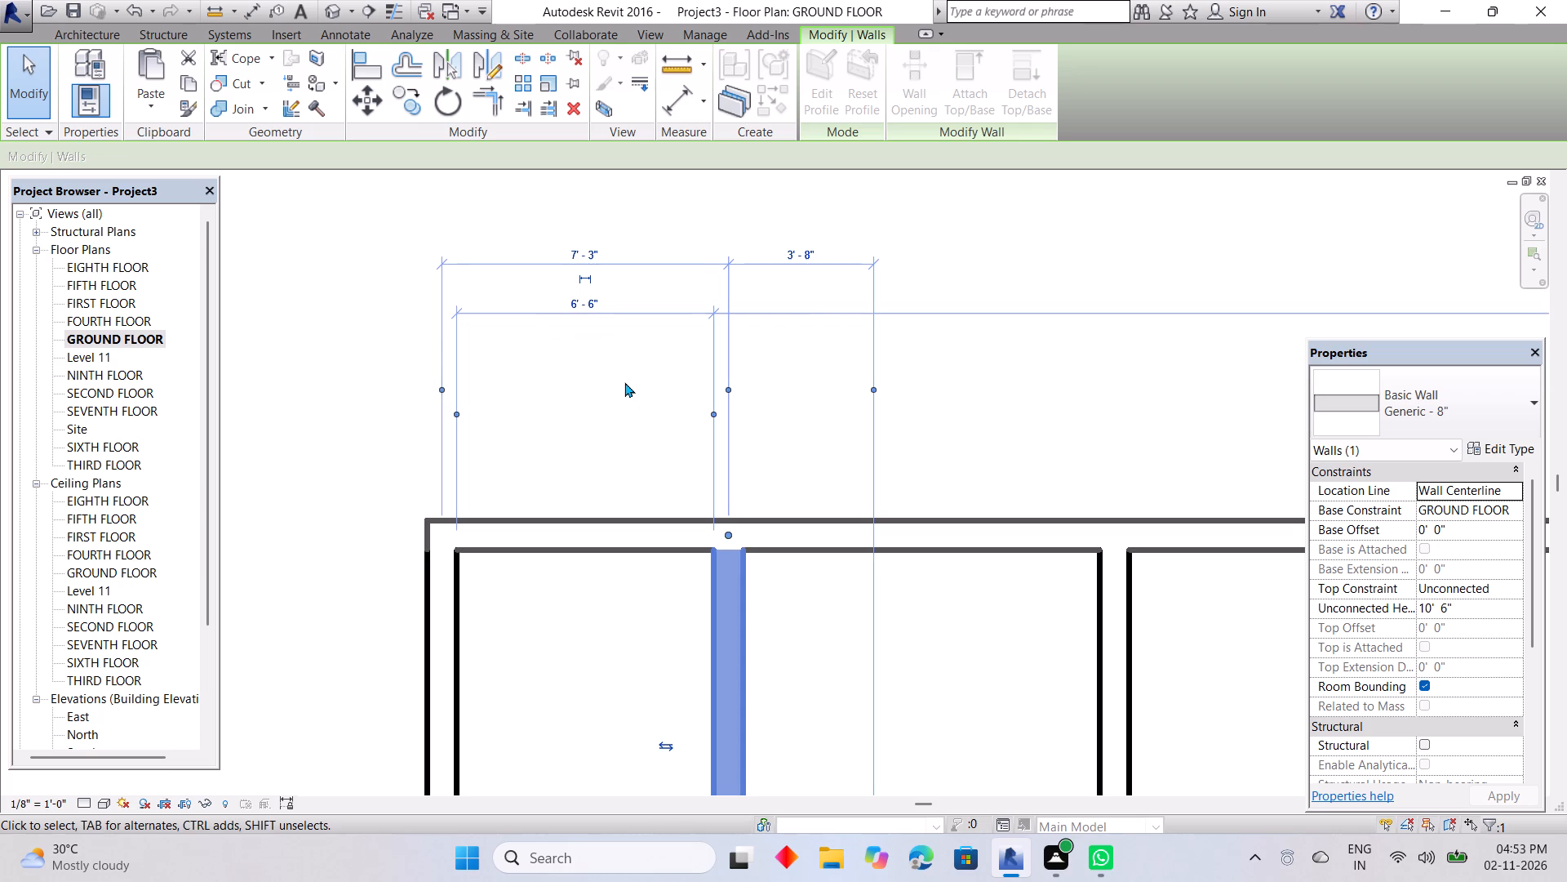
pyautogui.click(616, 387)
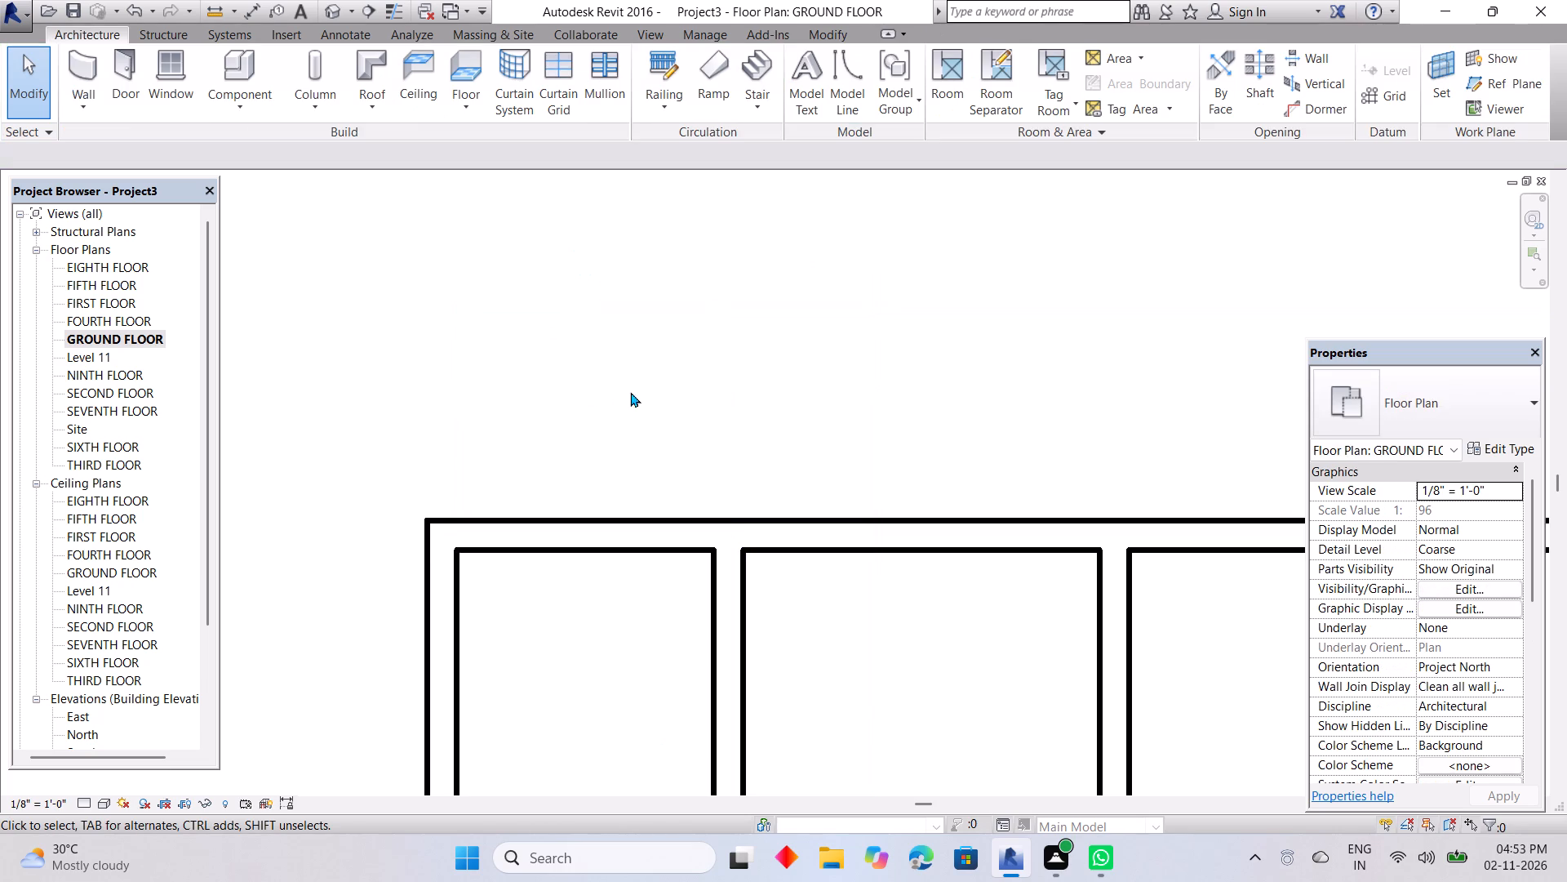
# Set the northeast room's clear width to 9' 3" by moving the room block's long east wall.
pyautogui.click(738, 630)
pyautogui.moveTo(867, 650); pyautogui.dragTo(720, 577, button='middle')
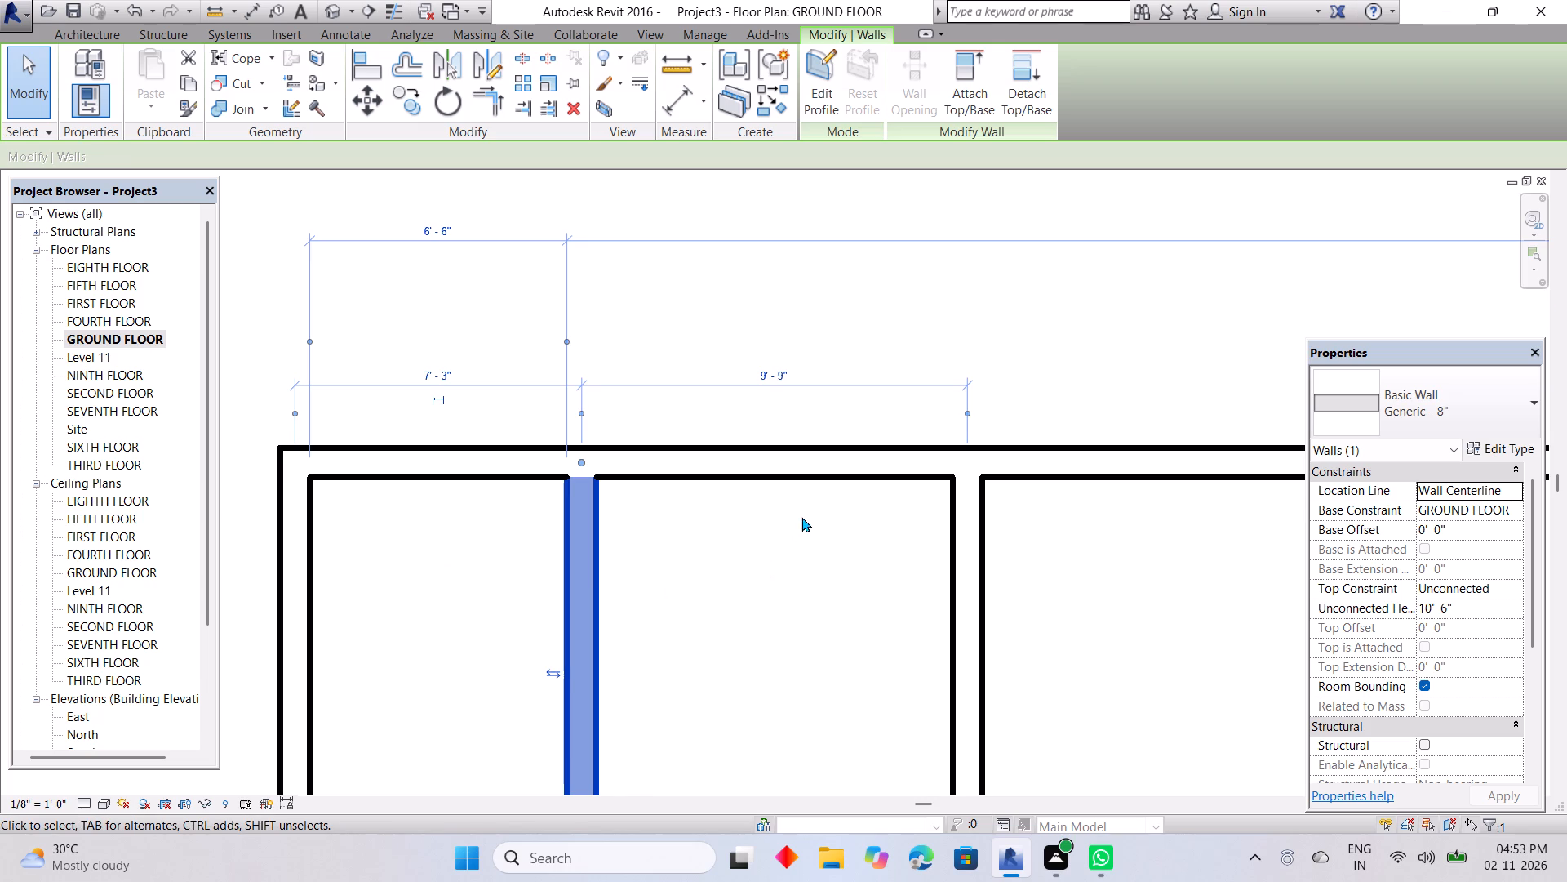
pyautogui.scroll(-3, 801, 517)
pyautogui.moveTo(799, 523); pyautogui.dragTo(738, 549, button='middle')
pyautogui.click(852, 596)
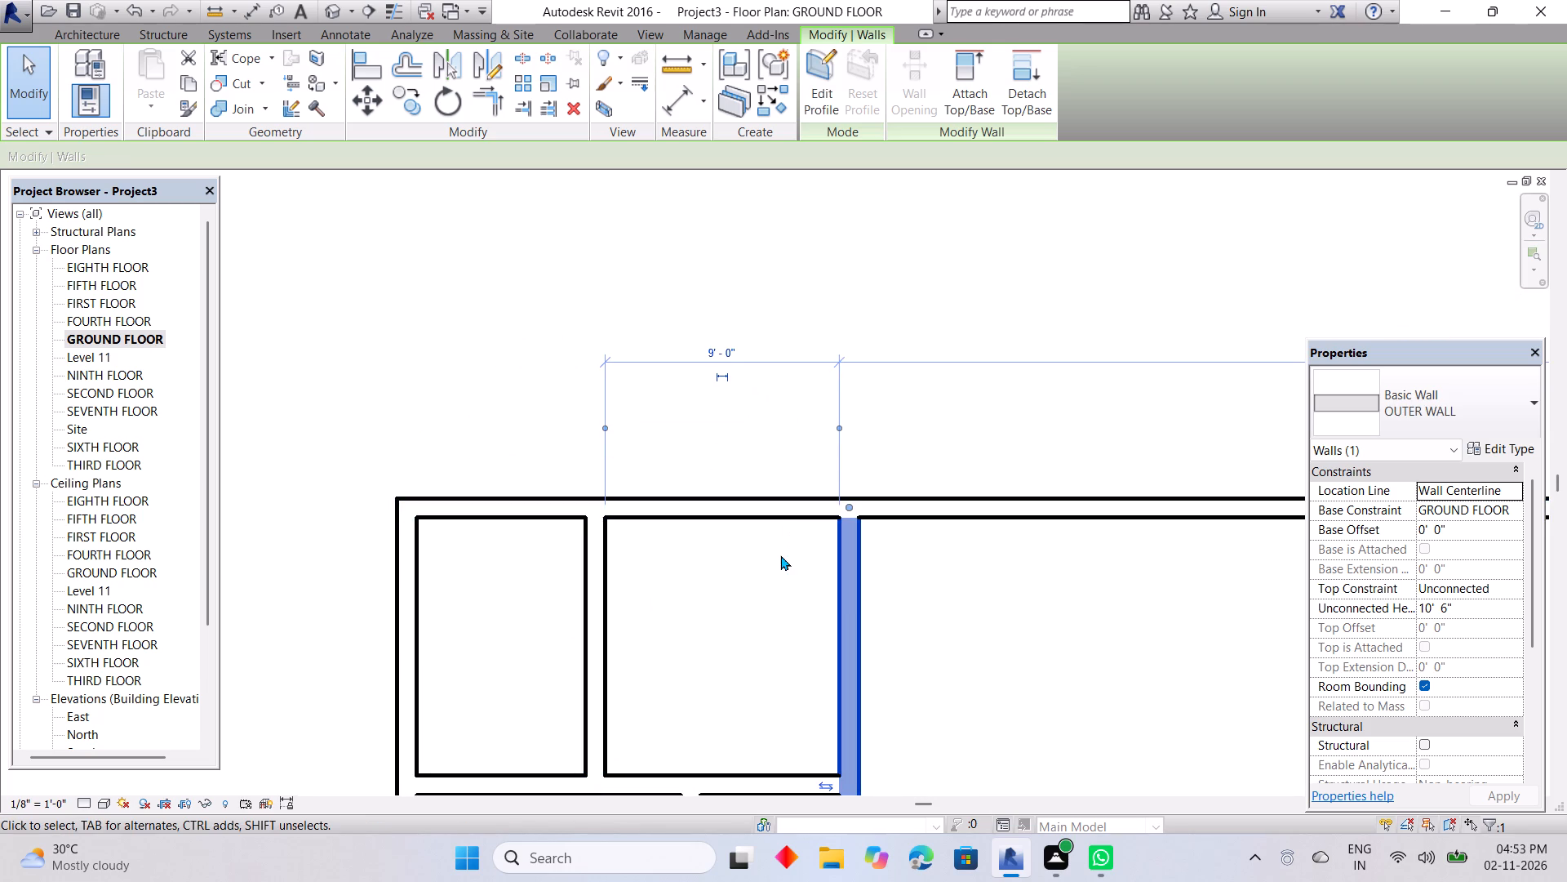
pyautogui.click(716, 348)
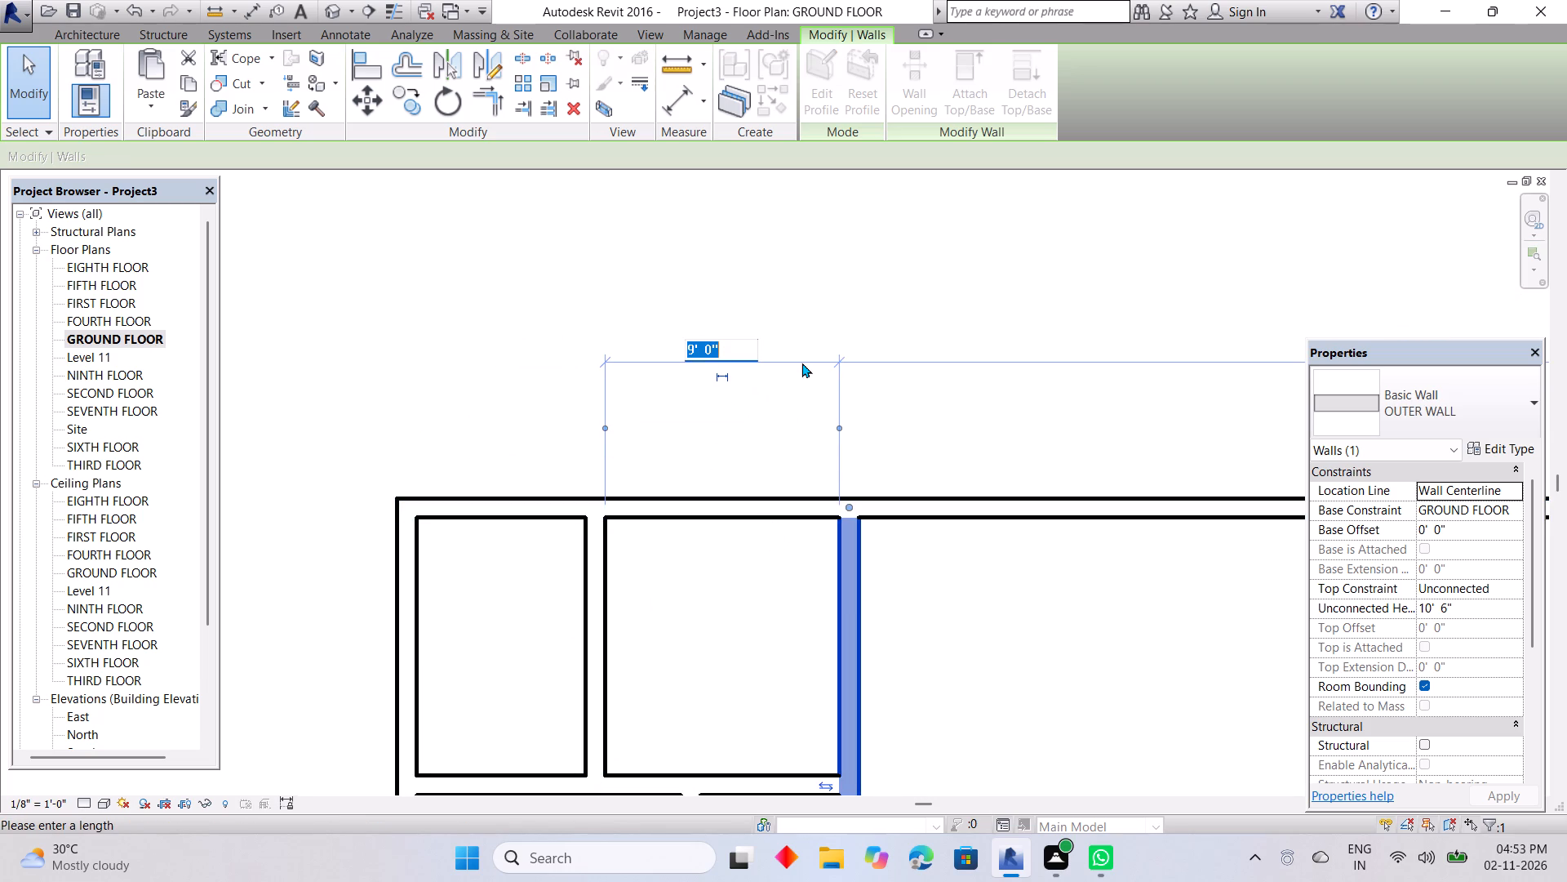
pyautogui.press('BackSpace')
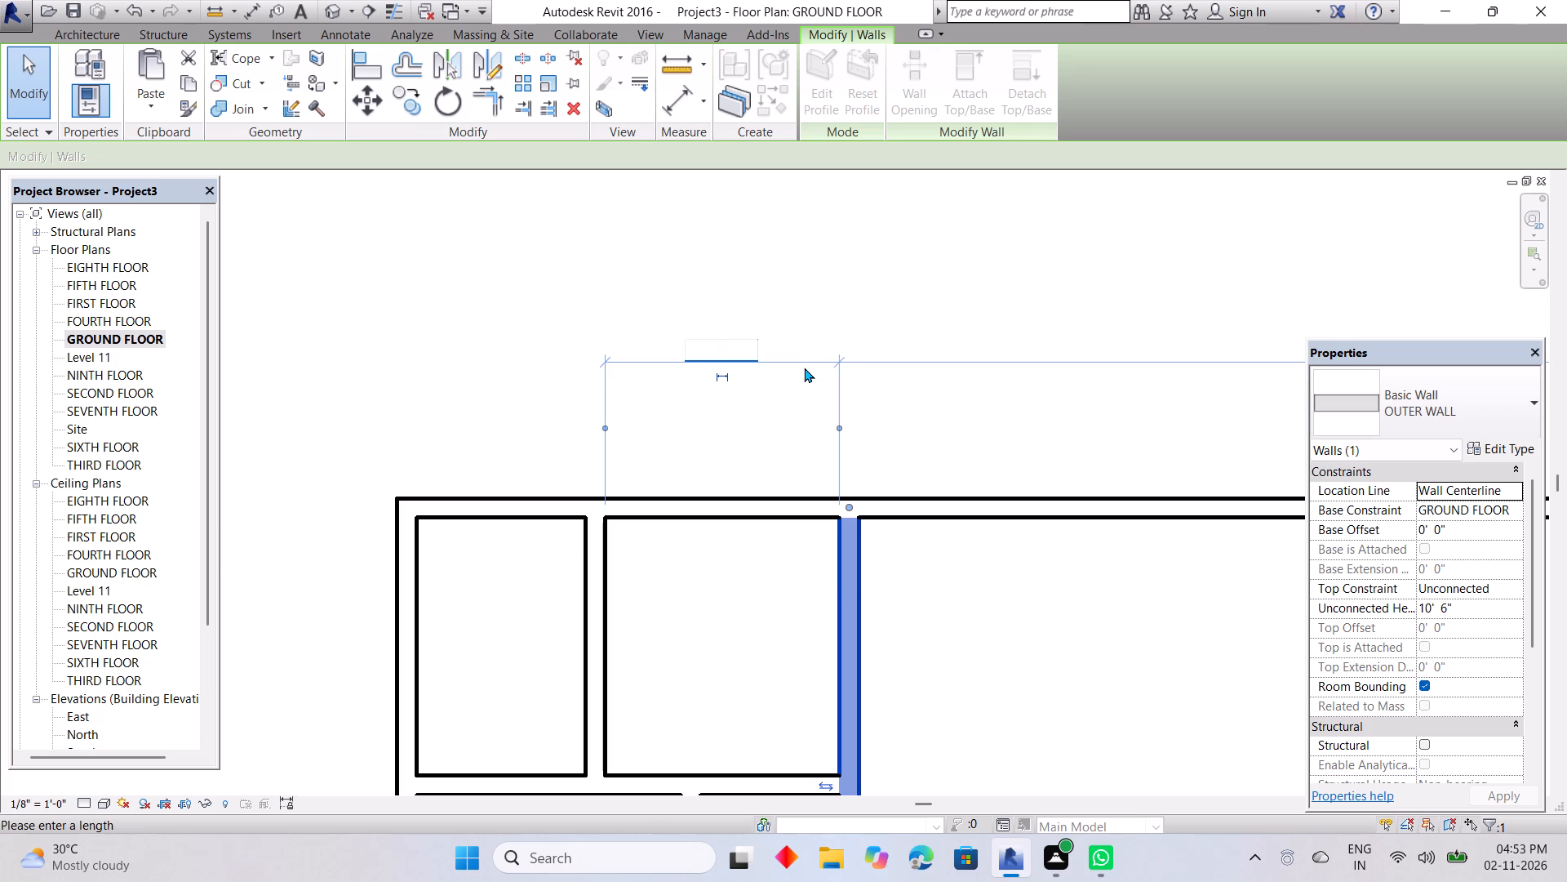
pyautogui.press('9')
pyautogui.press("'")
pyautogui.press('3')
pyautogui.press('Return')
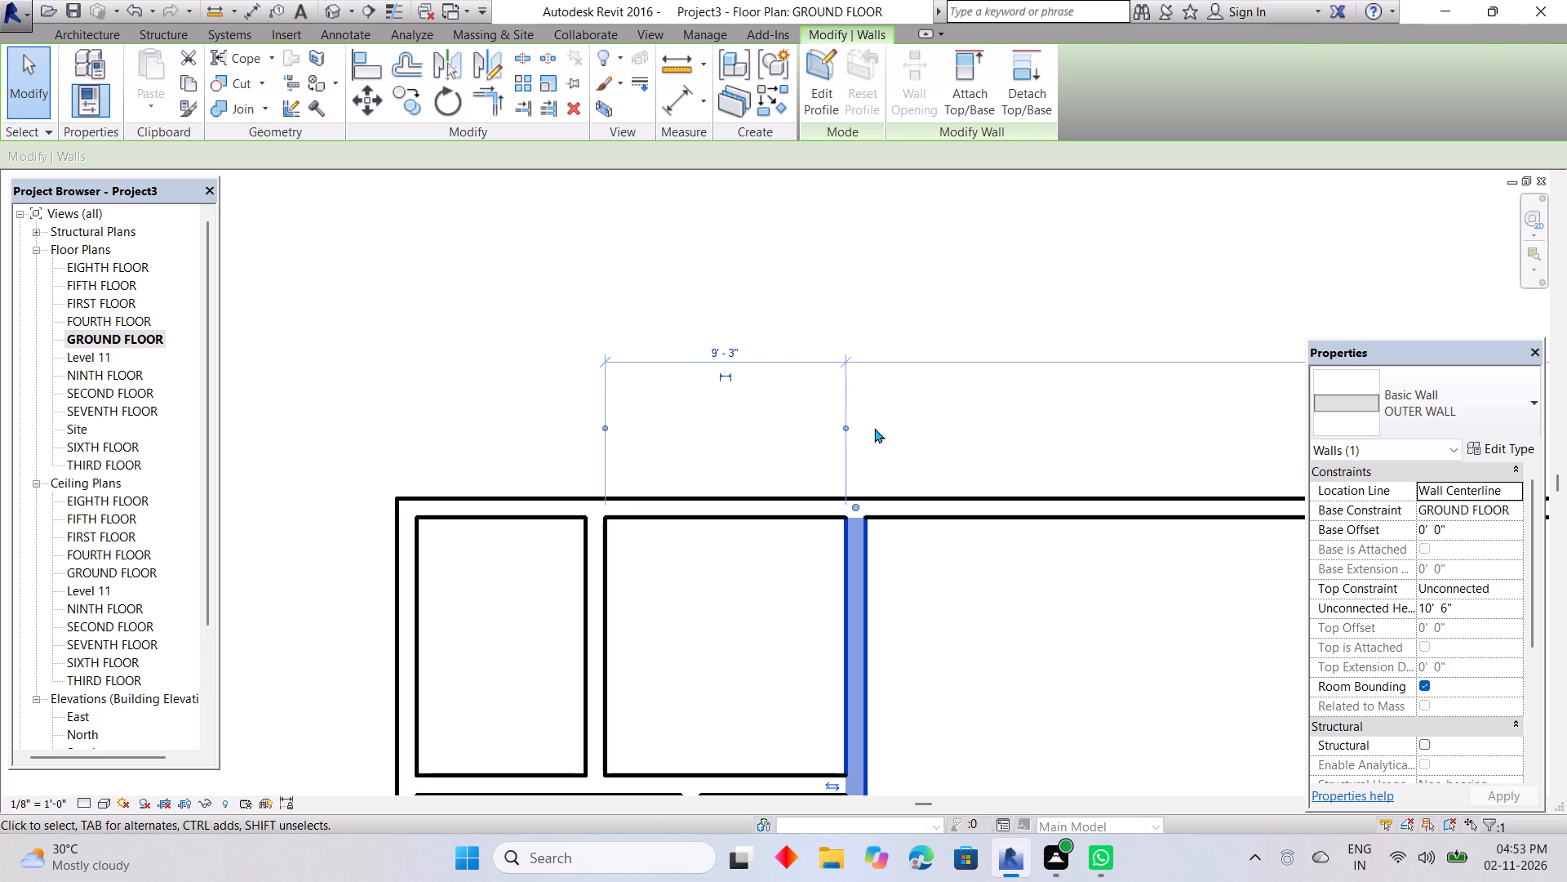
pyautogui.click(938, 478)
pyautogui.moveTo(918, 635); pyautogui.dragTo(900, 530, button='middle')
pyautogui.scroll(-2, 894, 502)
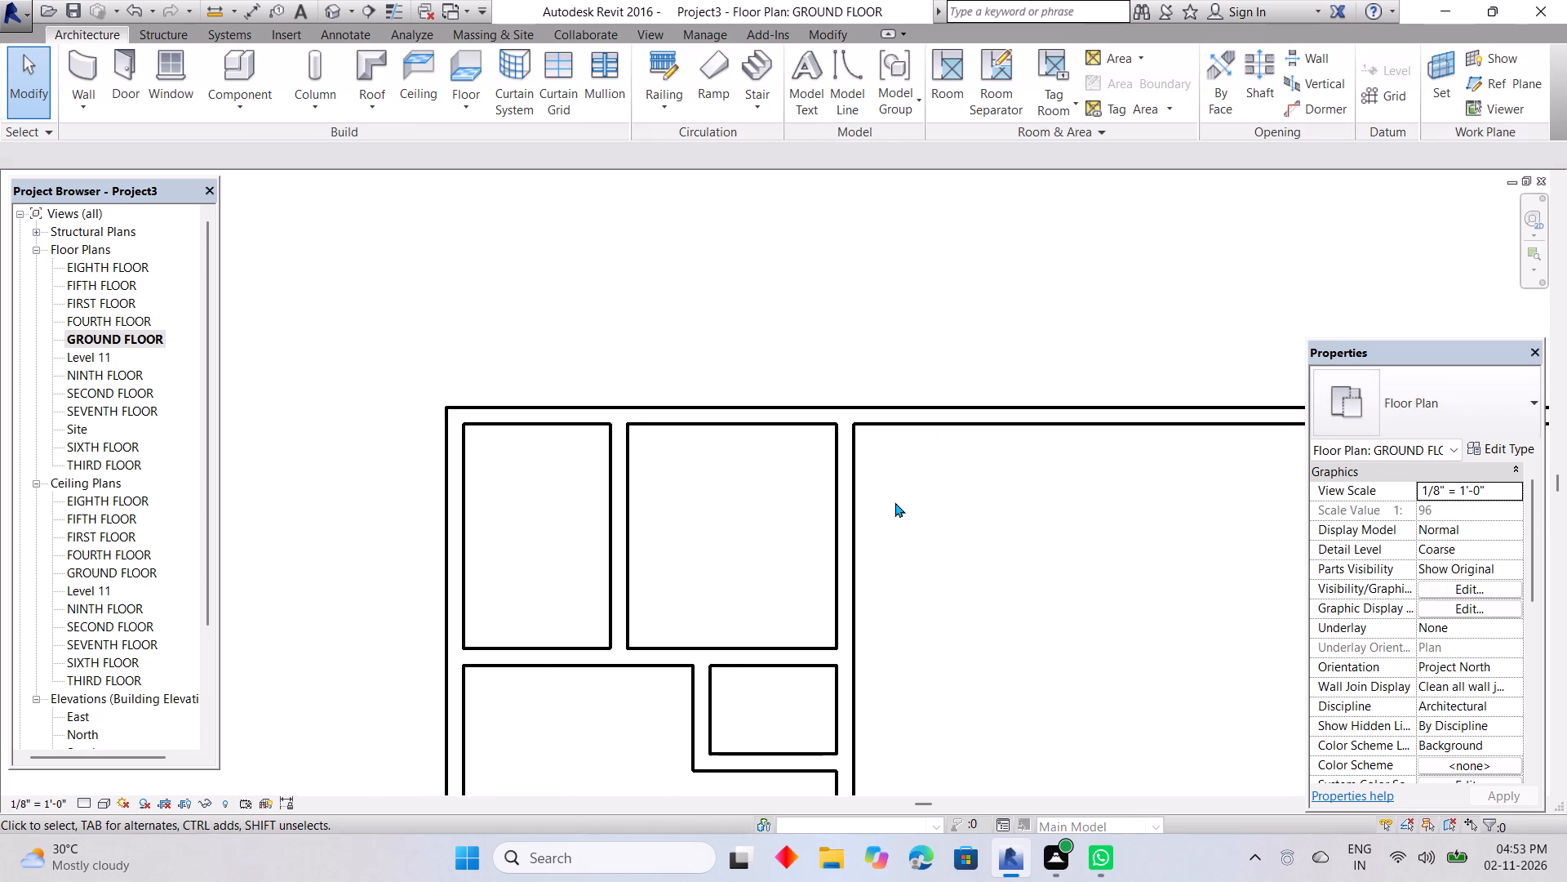
# Measure the room block's overall clear width from its long east wall to the inner face of the west outer wall.
pyautogui.click(851, 572)
pyautogui.moveTo(978, 613); pyautogui.dragTo(1040, 510, button='middle')
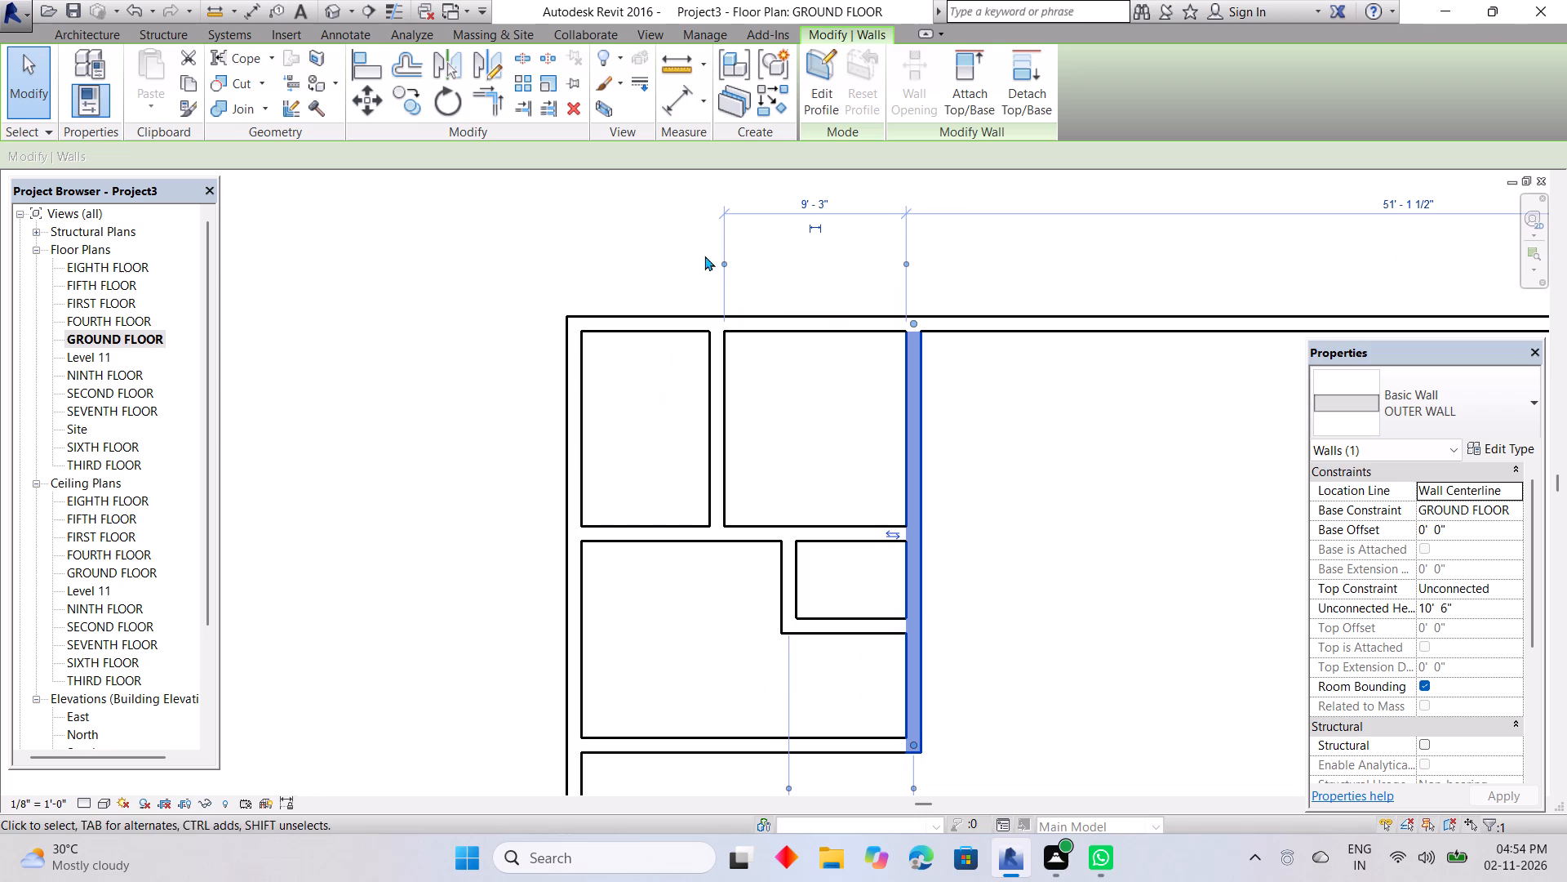
pyautogui.click(721, 260)
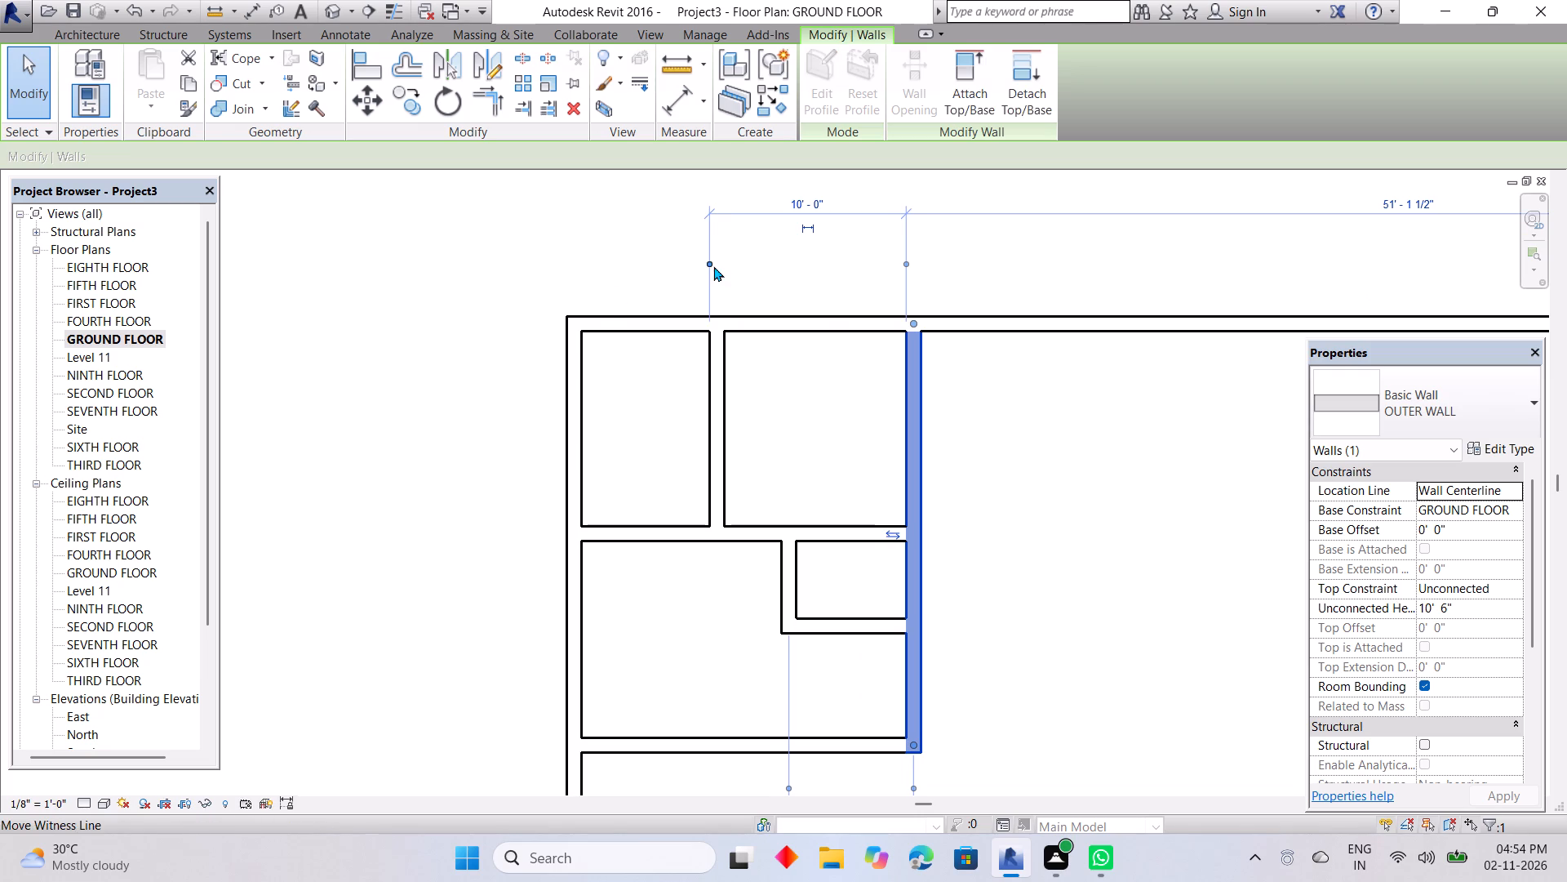
pyautogui.moveTo(712, 265); pyautogui.dragTo(578, 323)
pyautogui.click(572, 262)
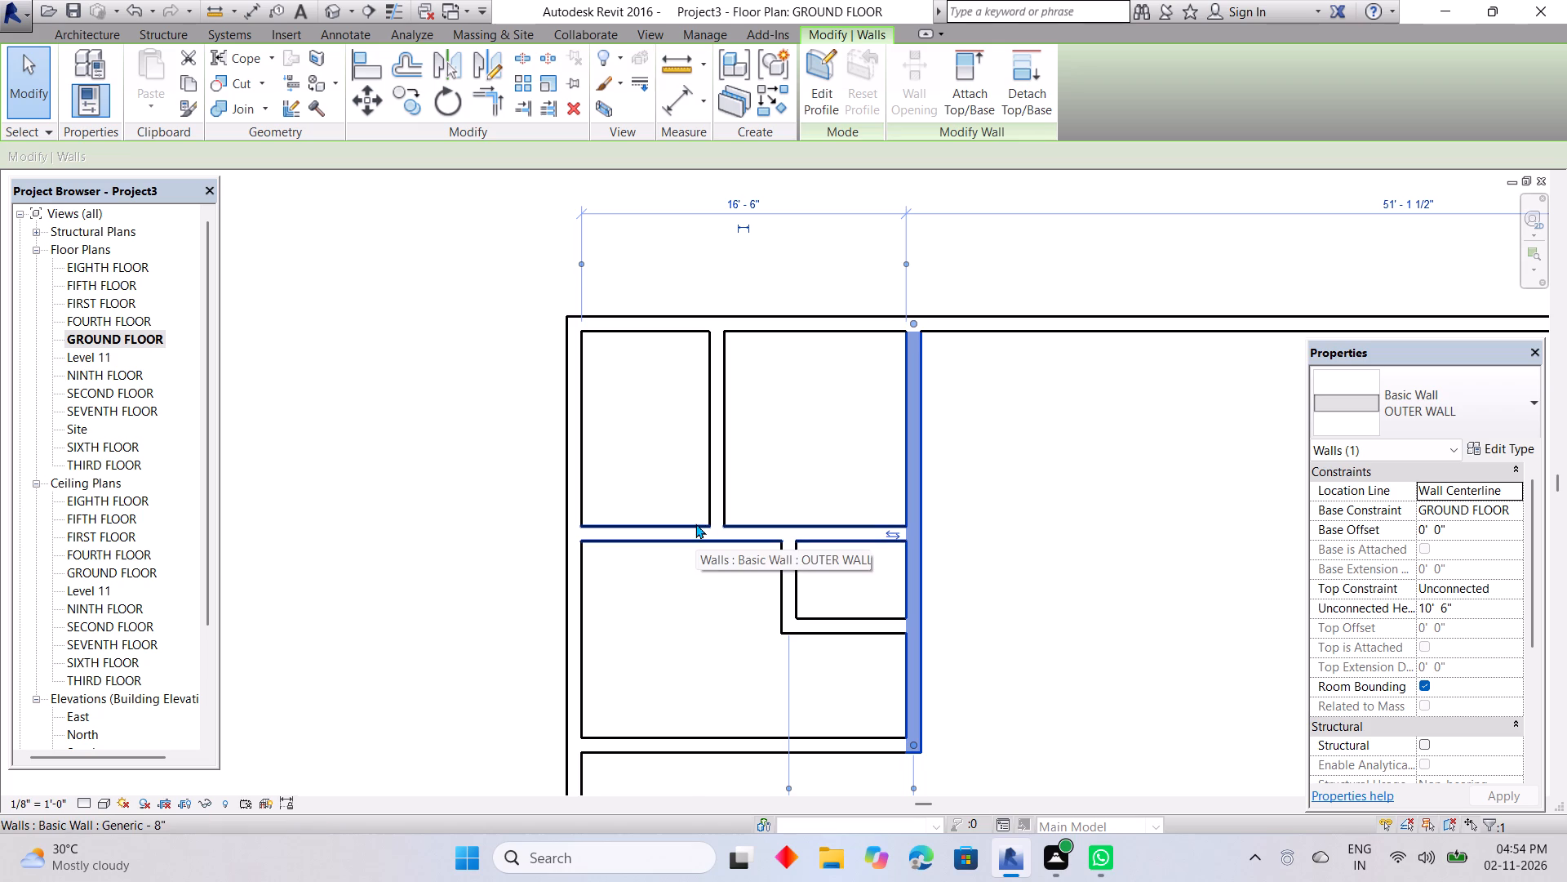
pyautogui.press('Escape')
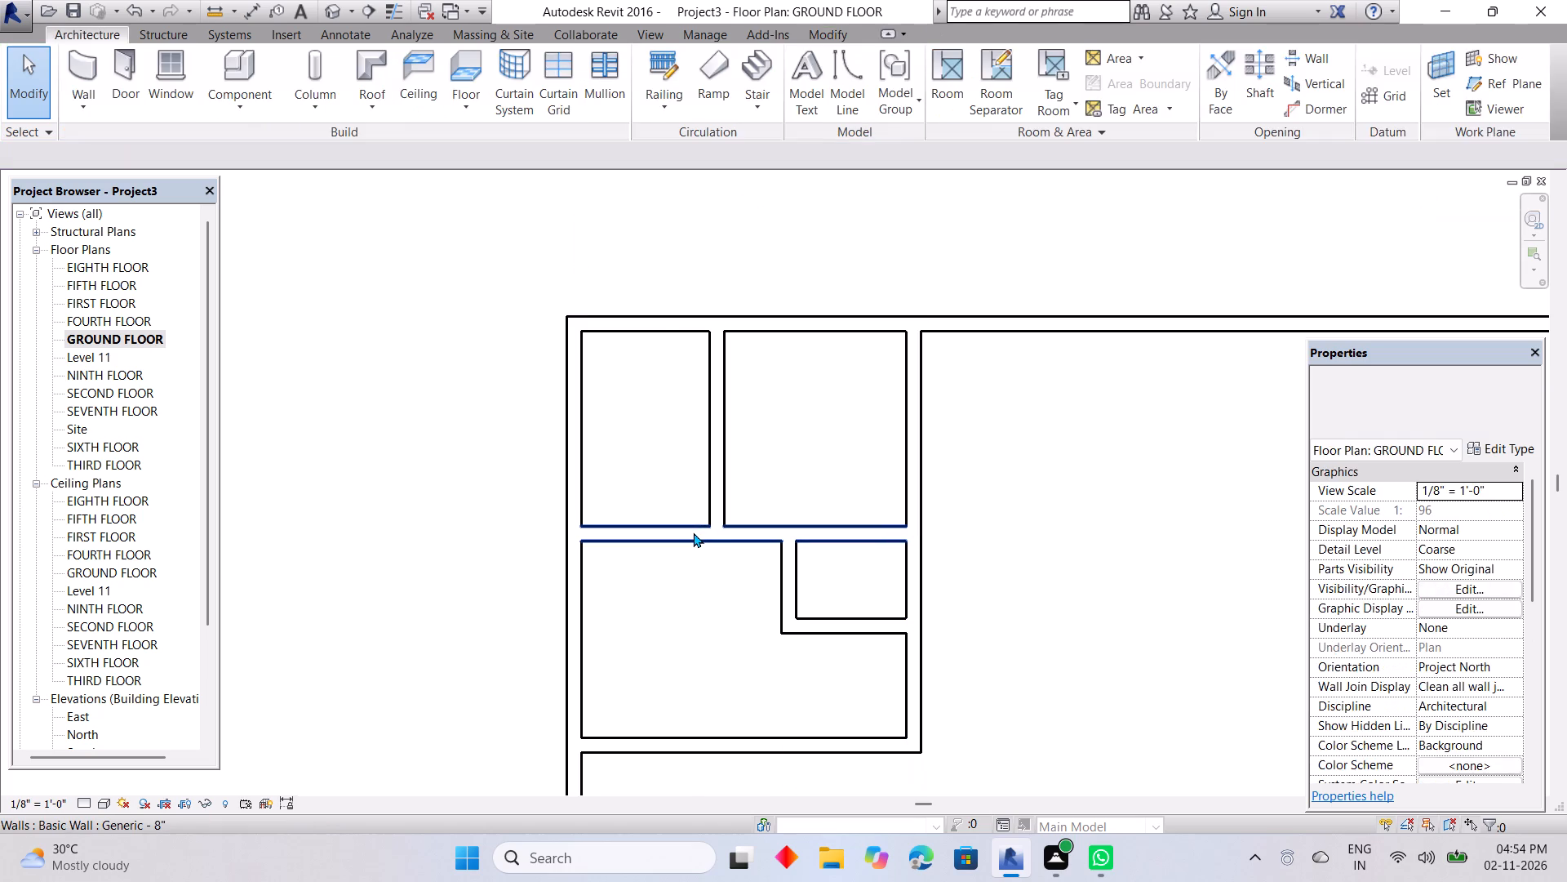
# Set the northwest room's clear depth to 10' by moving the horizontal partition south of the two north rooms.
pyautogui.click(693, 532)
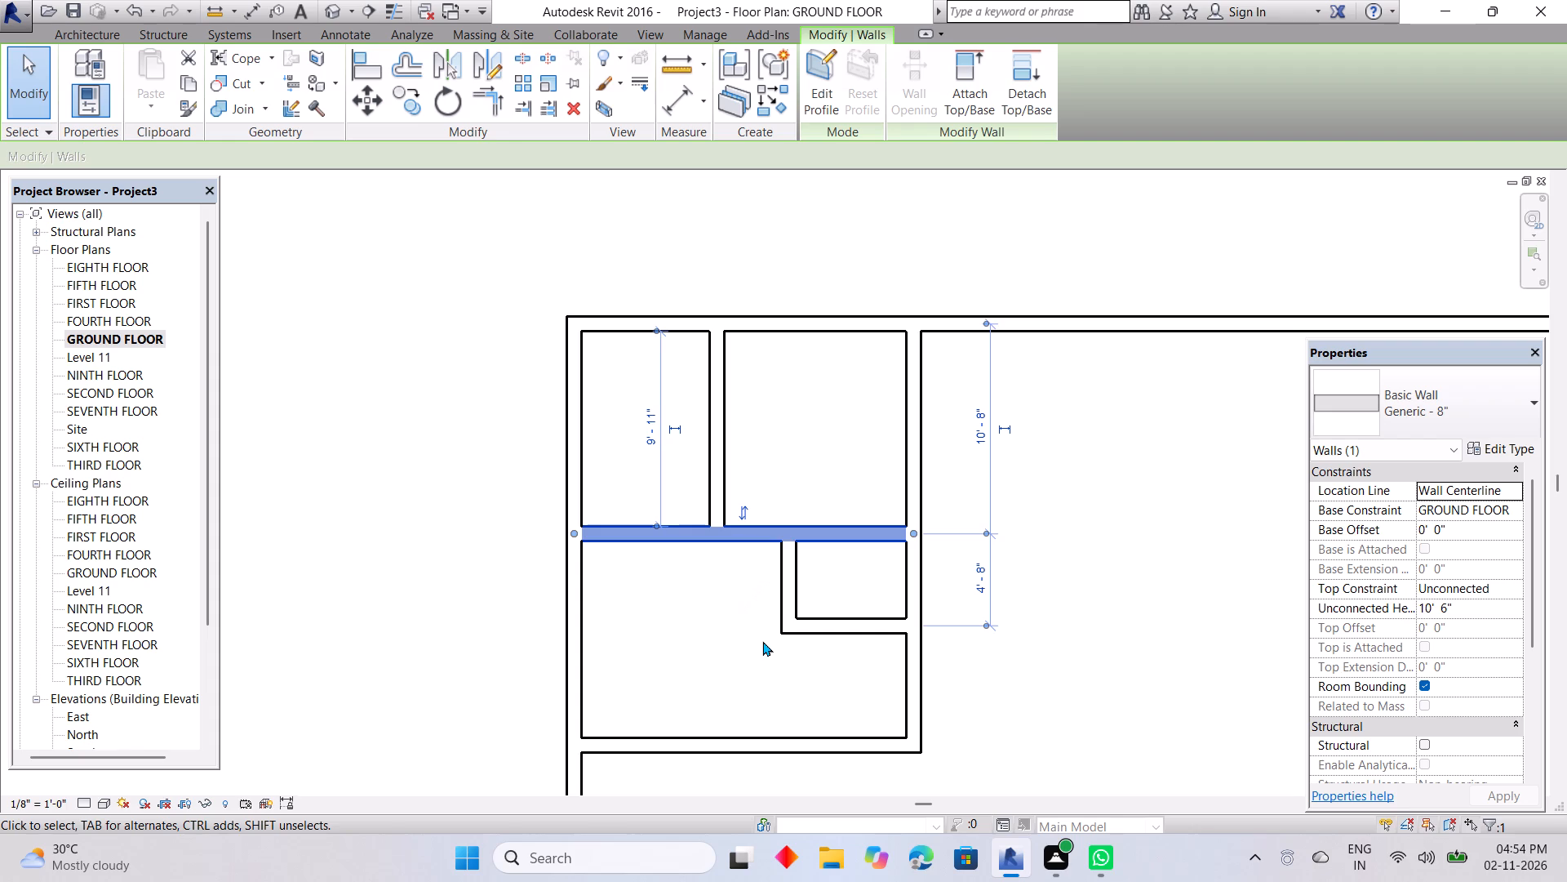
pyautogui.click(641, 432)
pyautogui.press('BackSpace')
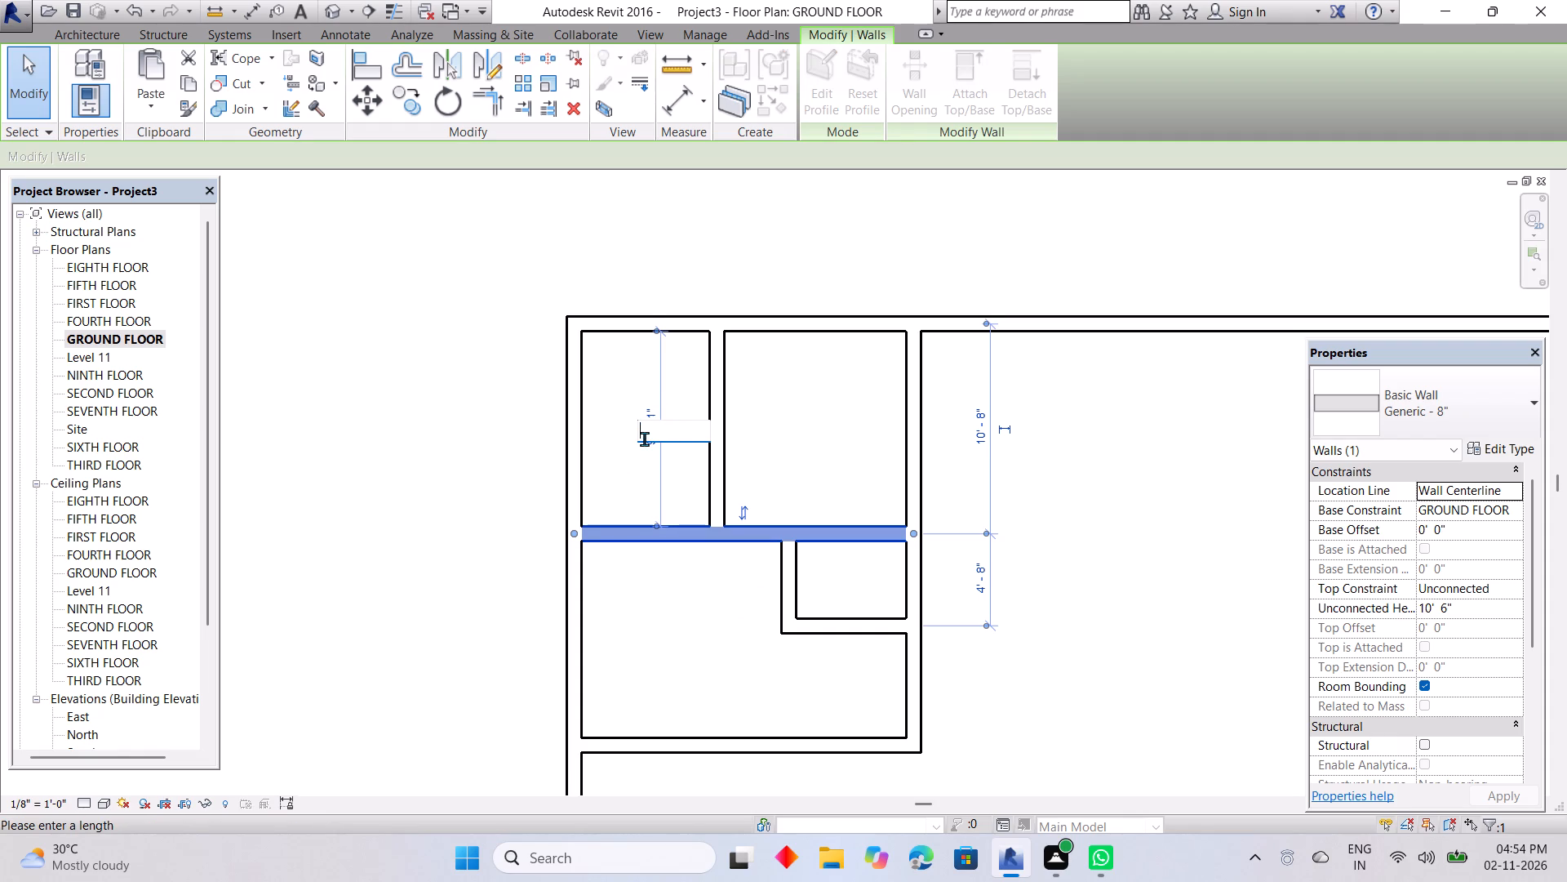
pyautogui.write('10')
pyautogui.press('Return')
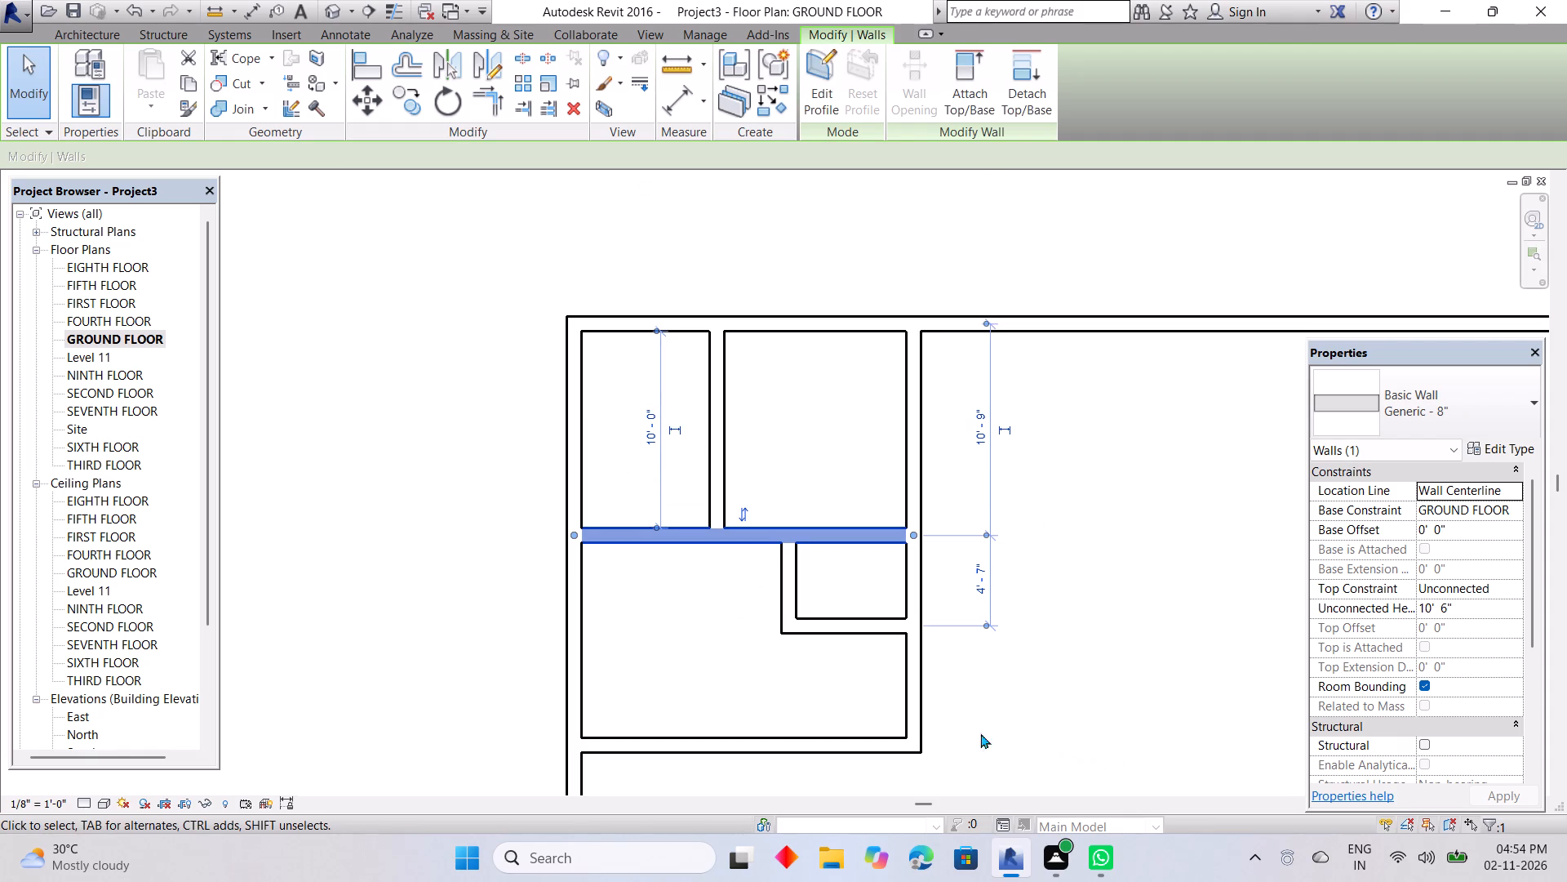
# Set the clear depth between the horizontal partition's south face and the room block's south wall to 10' by moving the partition.
pyautogui.click(985, 532)
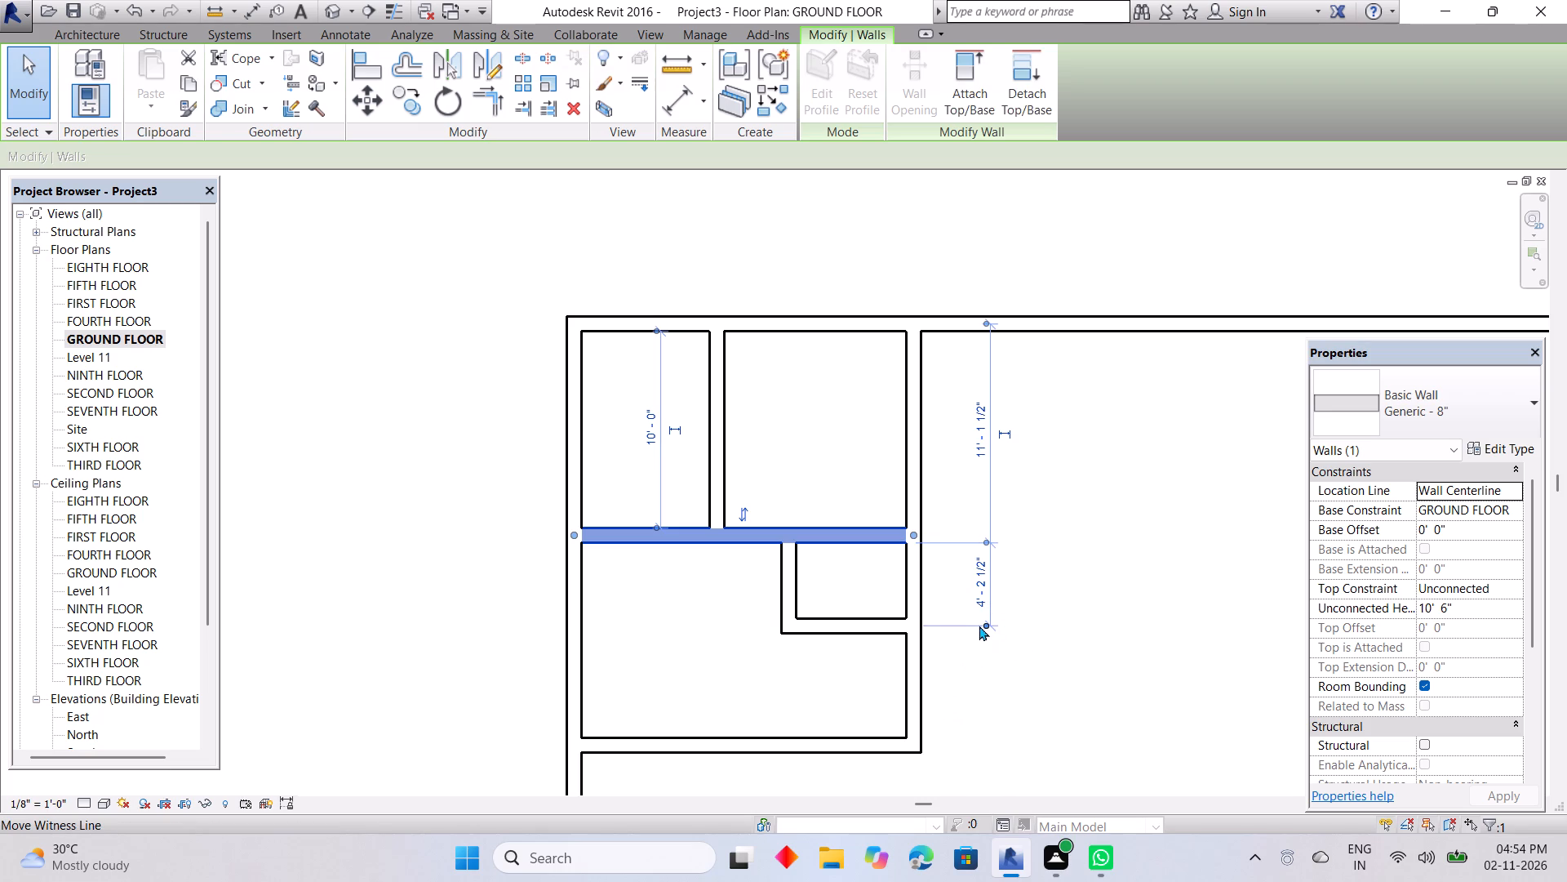
pyautogui.moveTo(983, 620); pyautogui.dragTo(943, 748)
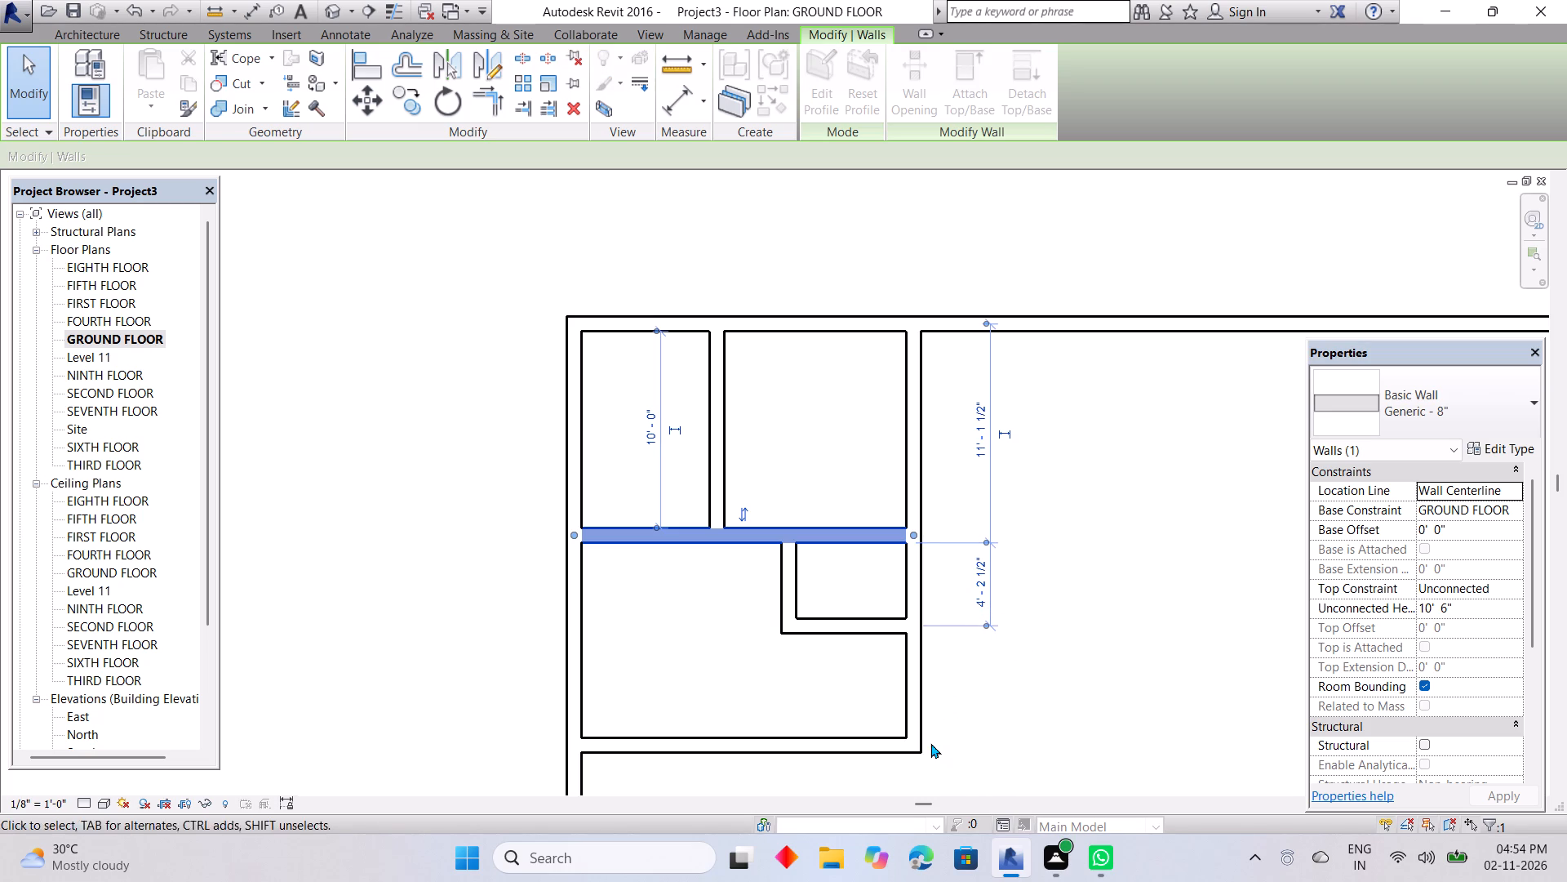
pyautogui.moveTo(983, 621); pyautogui.dragTo(893, 742)
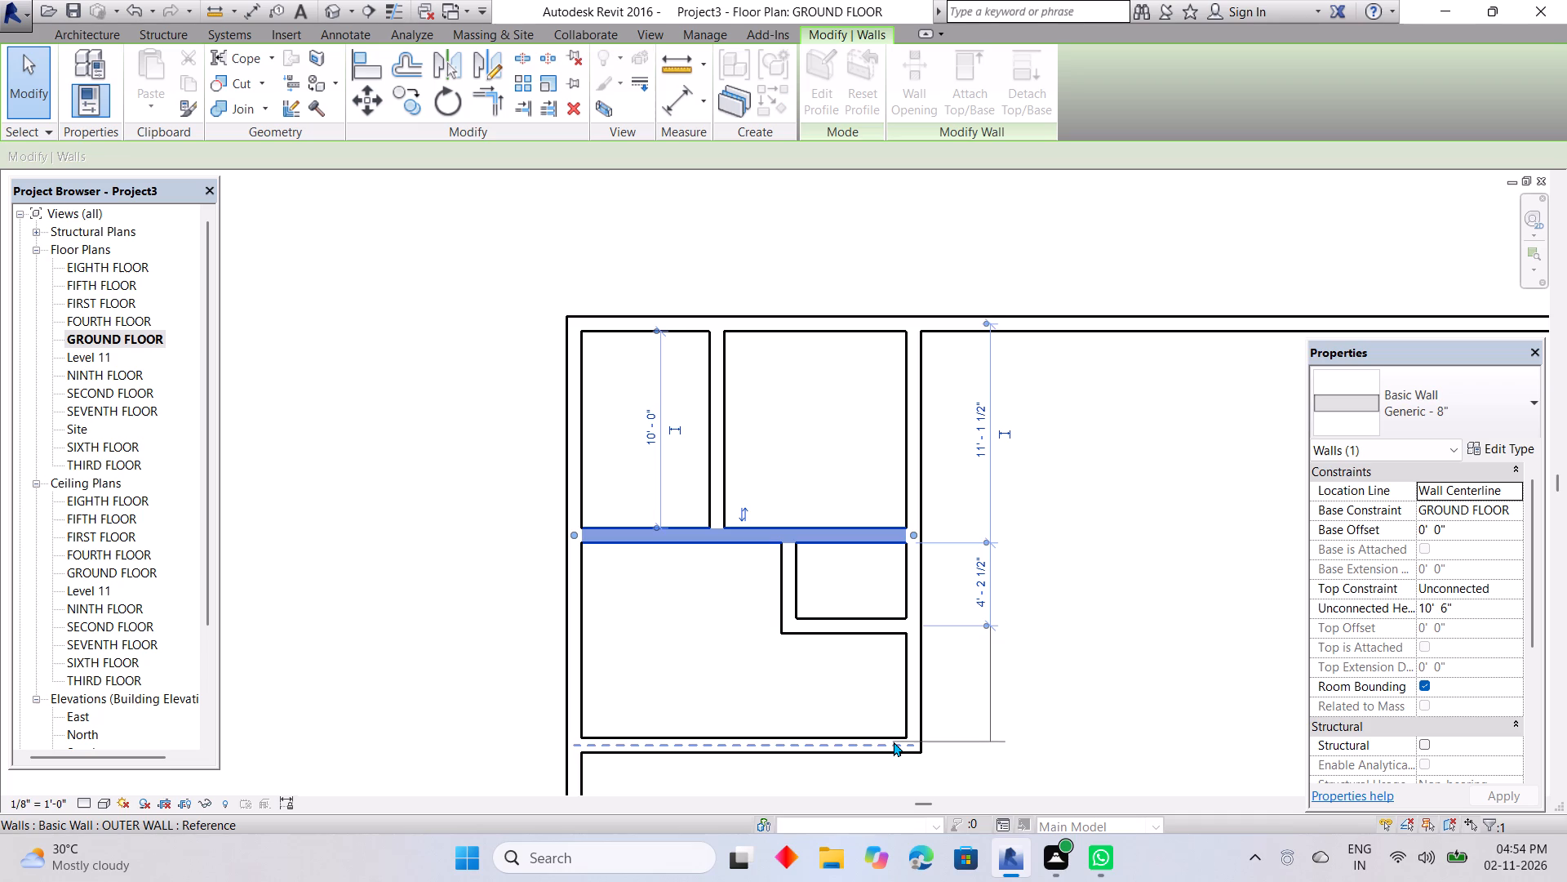
pyautogui.moveTo(893, 742); pyautogui.dragTo(894, 743)
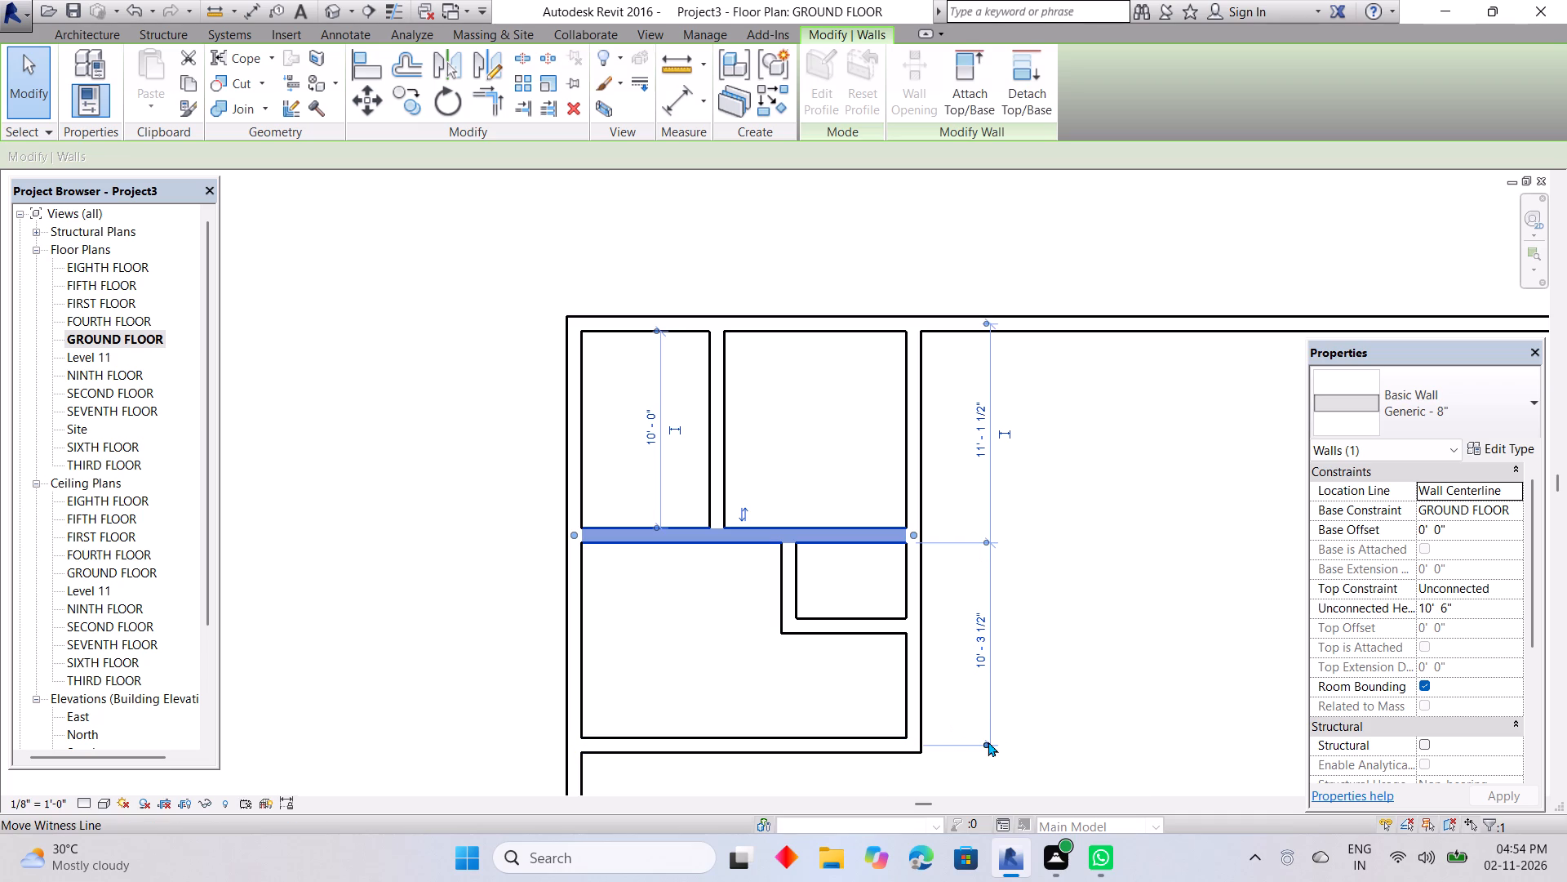
pyautogui.click(988, 739)
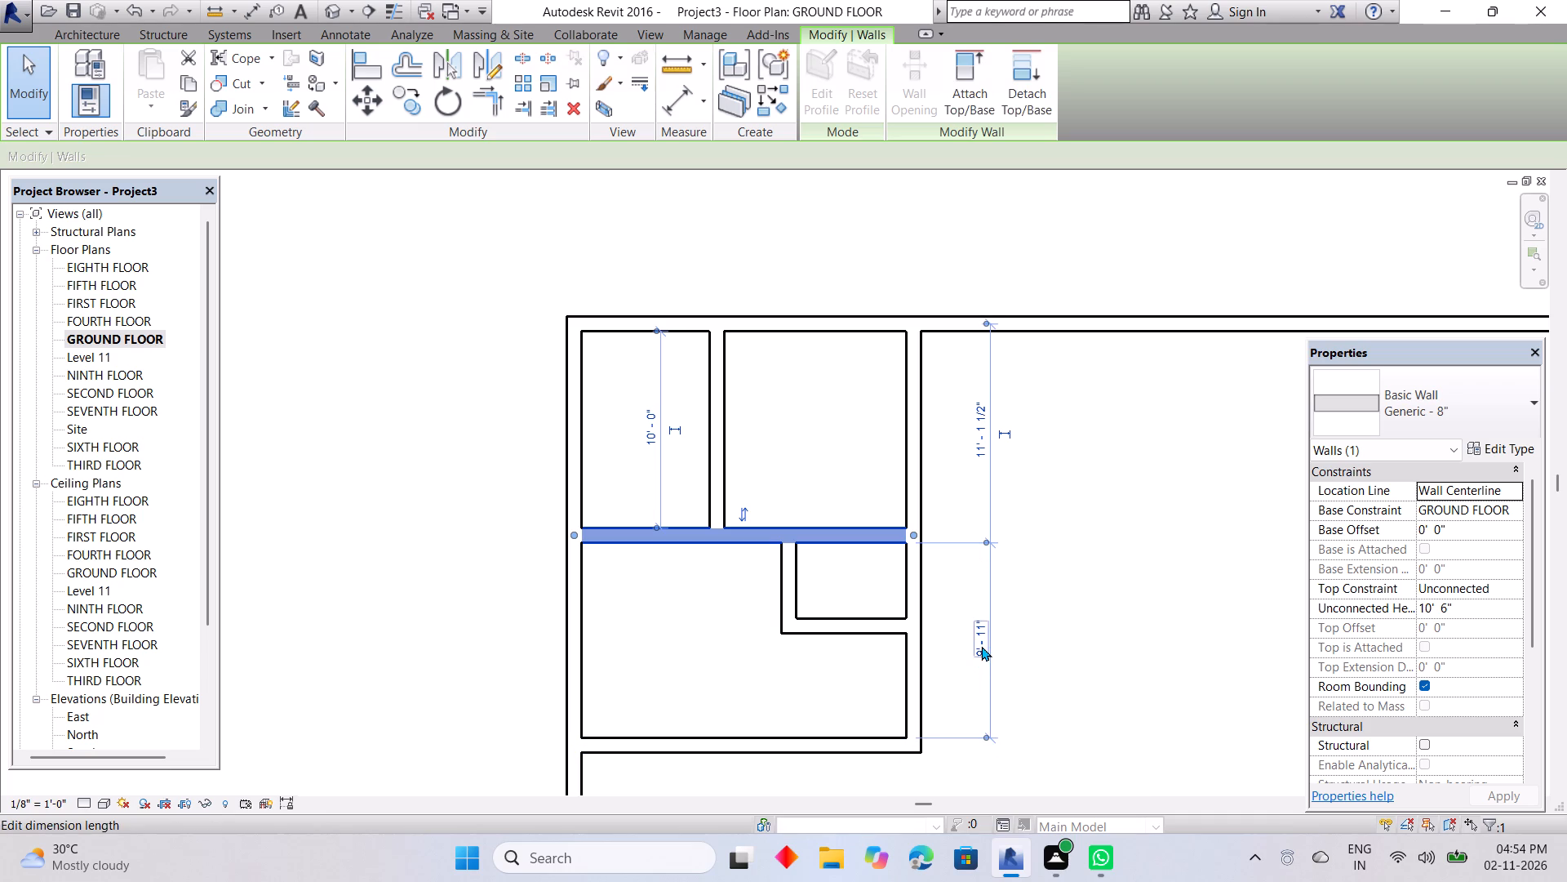
pyautogui.click(981, 646)
pyautogui.press('BackSpace')
pyautogui.write('10')
pyautogui.press('Return')
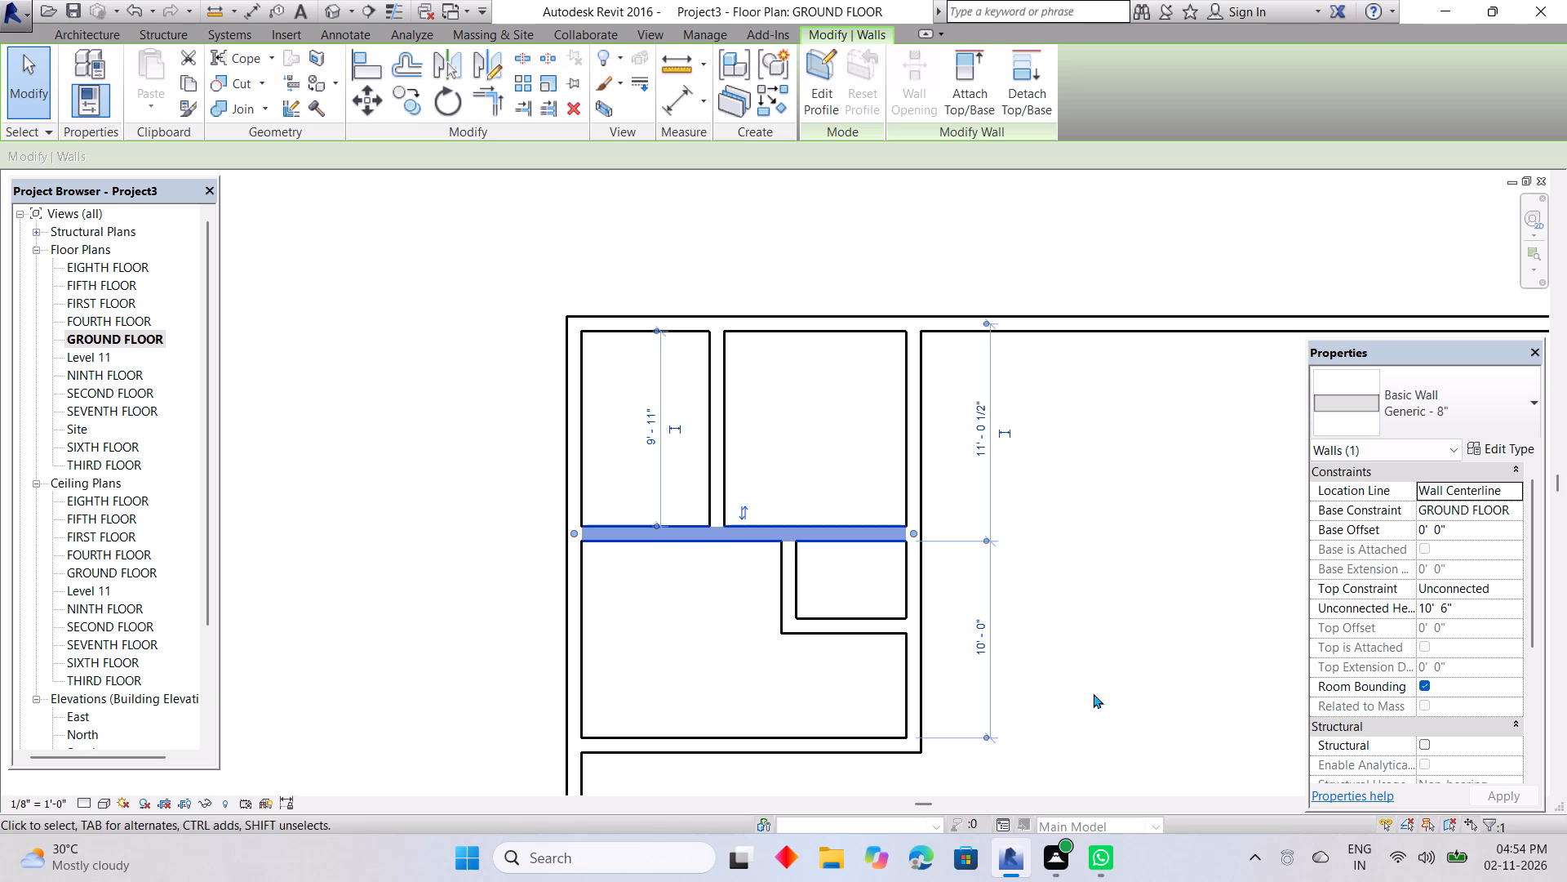
pyautogui.press('Escape')
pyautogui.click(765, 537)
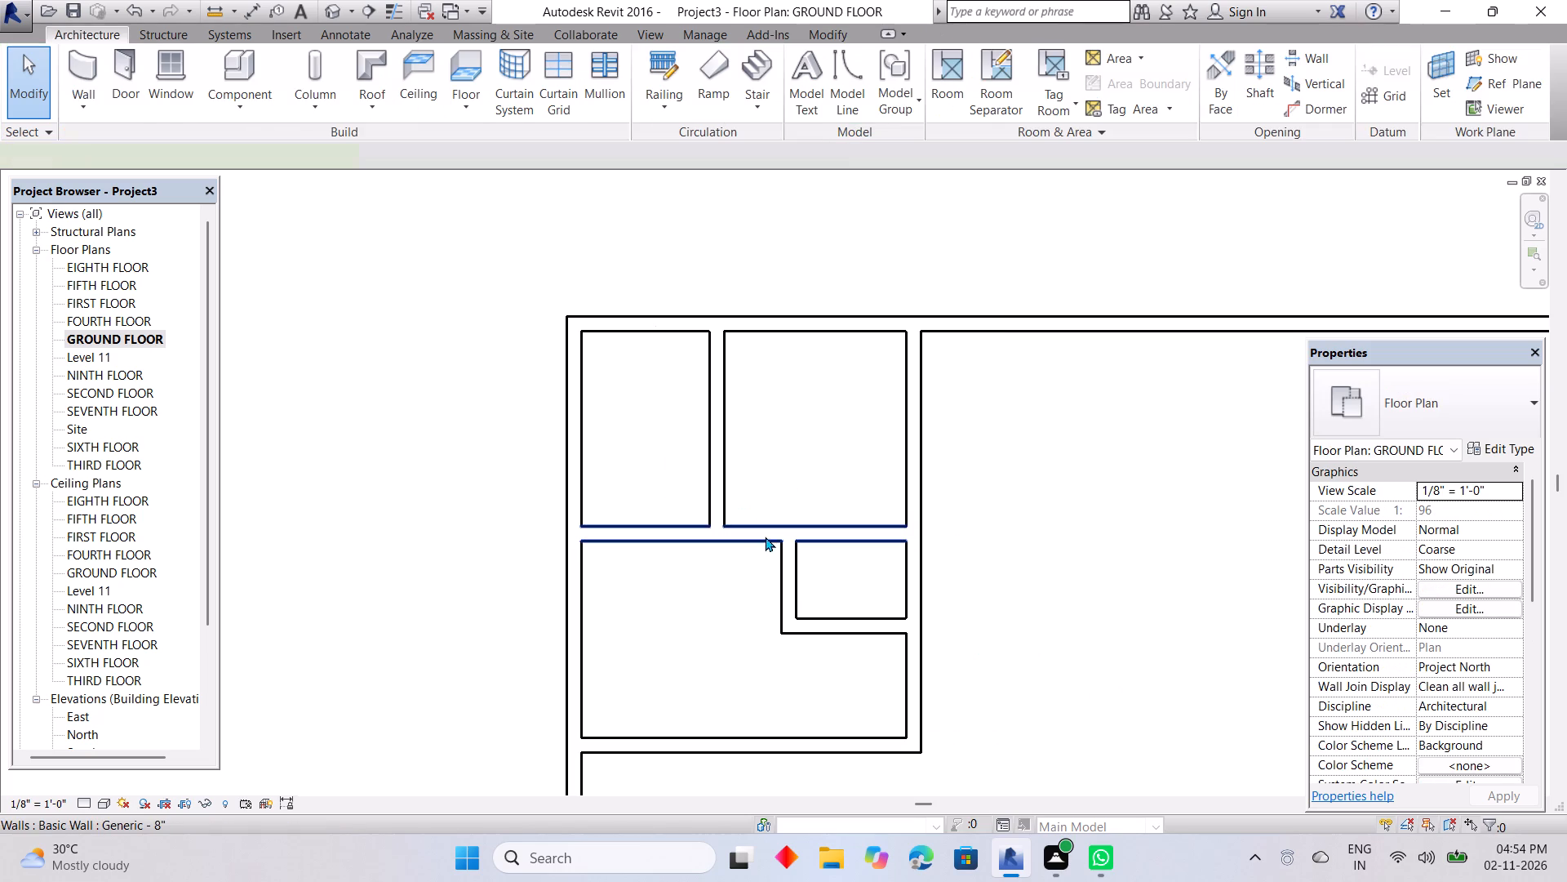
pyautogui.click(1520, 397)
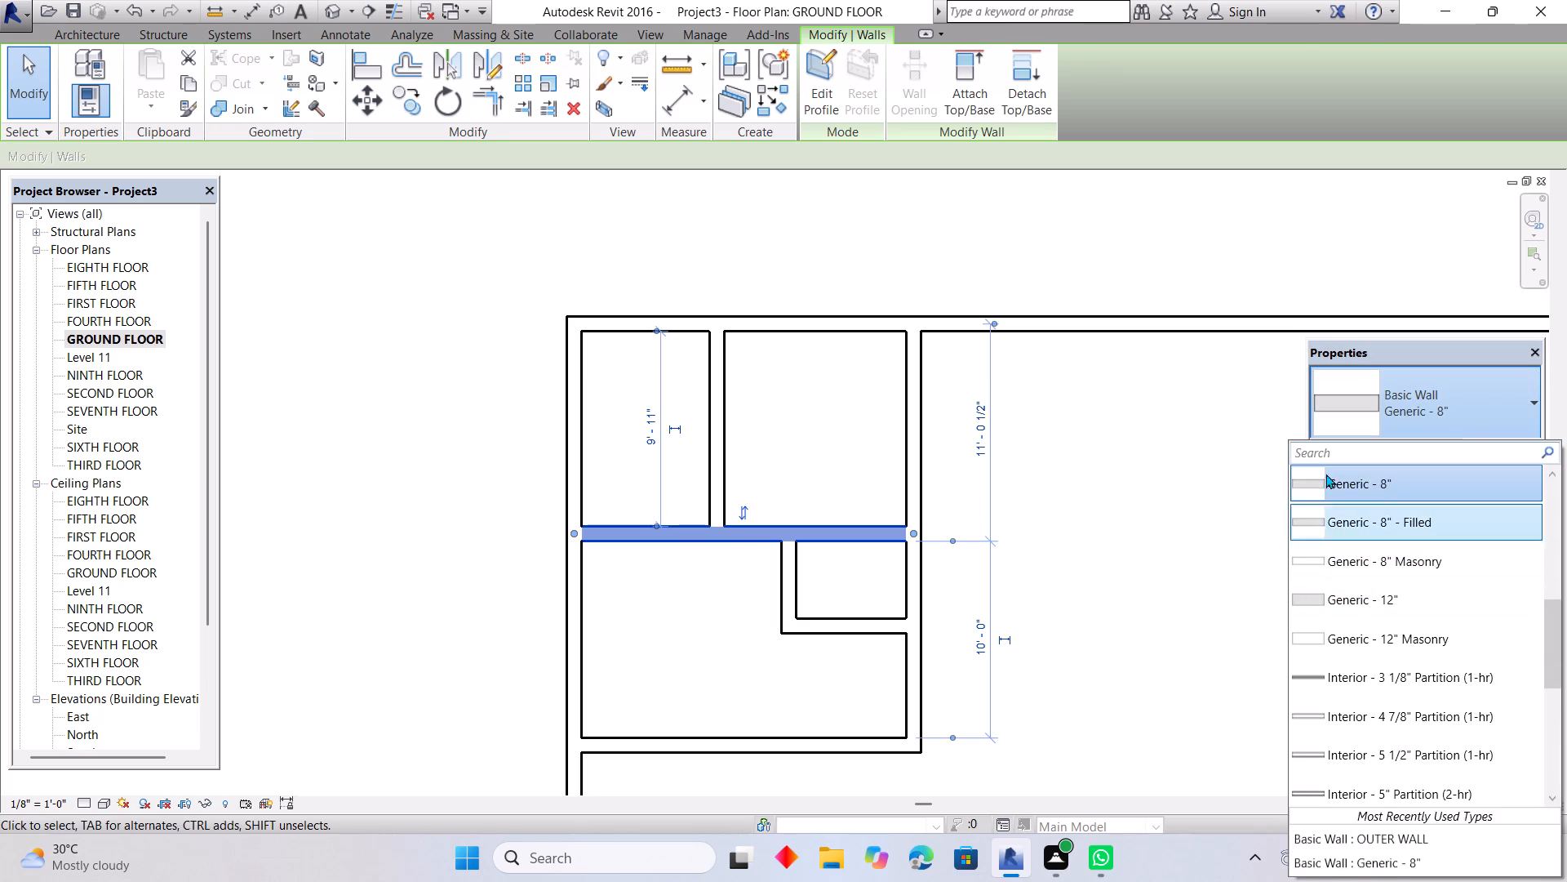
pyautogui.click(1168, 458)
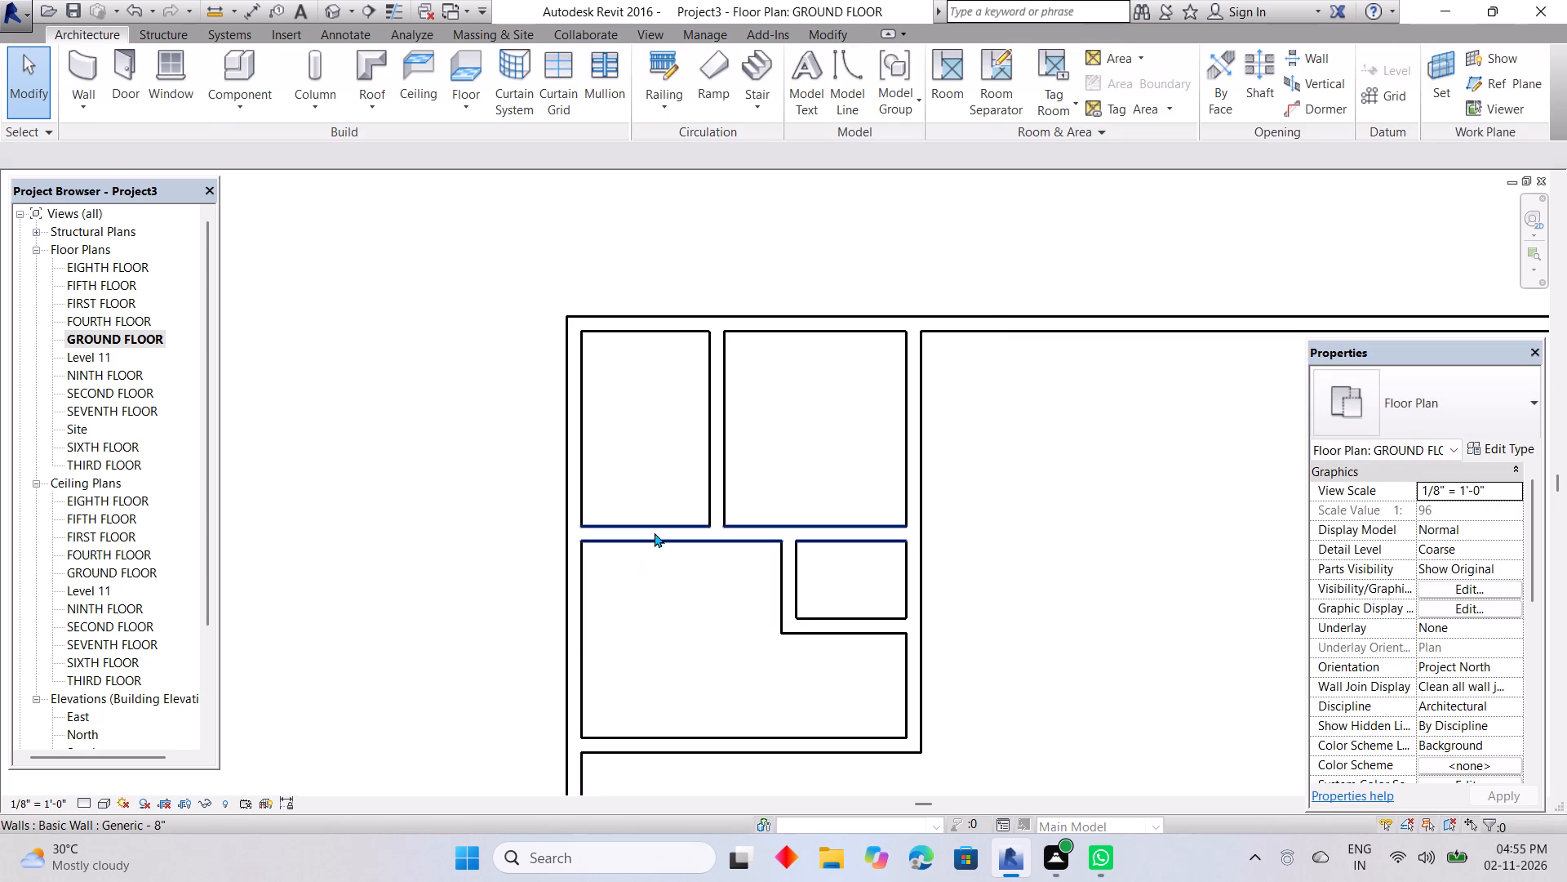
# Duplicate the Generic - 8" wall type of the horizontal partition south of the two north rooms as INNER WALL.
pyautogui.moveTo(654, 532); pyautogui.dragTo(667, 532)
pyautogui.click(1481, 442)
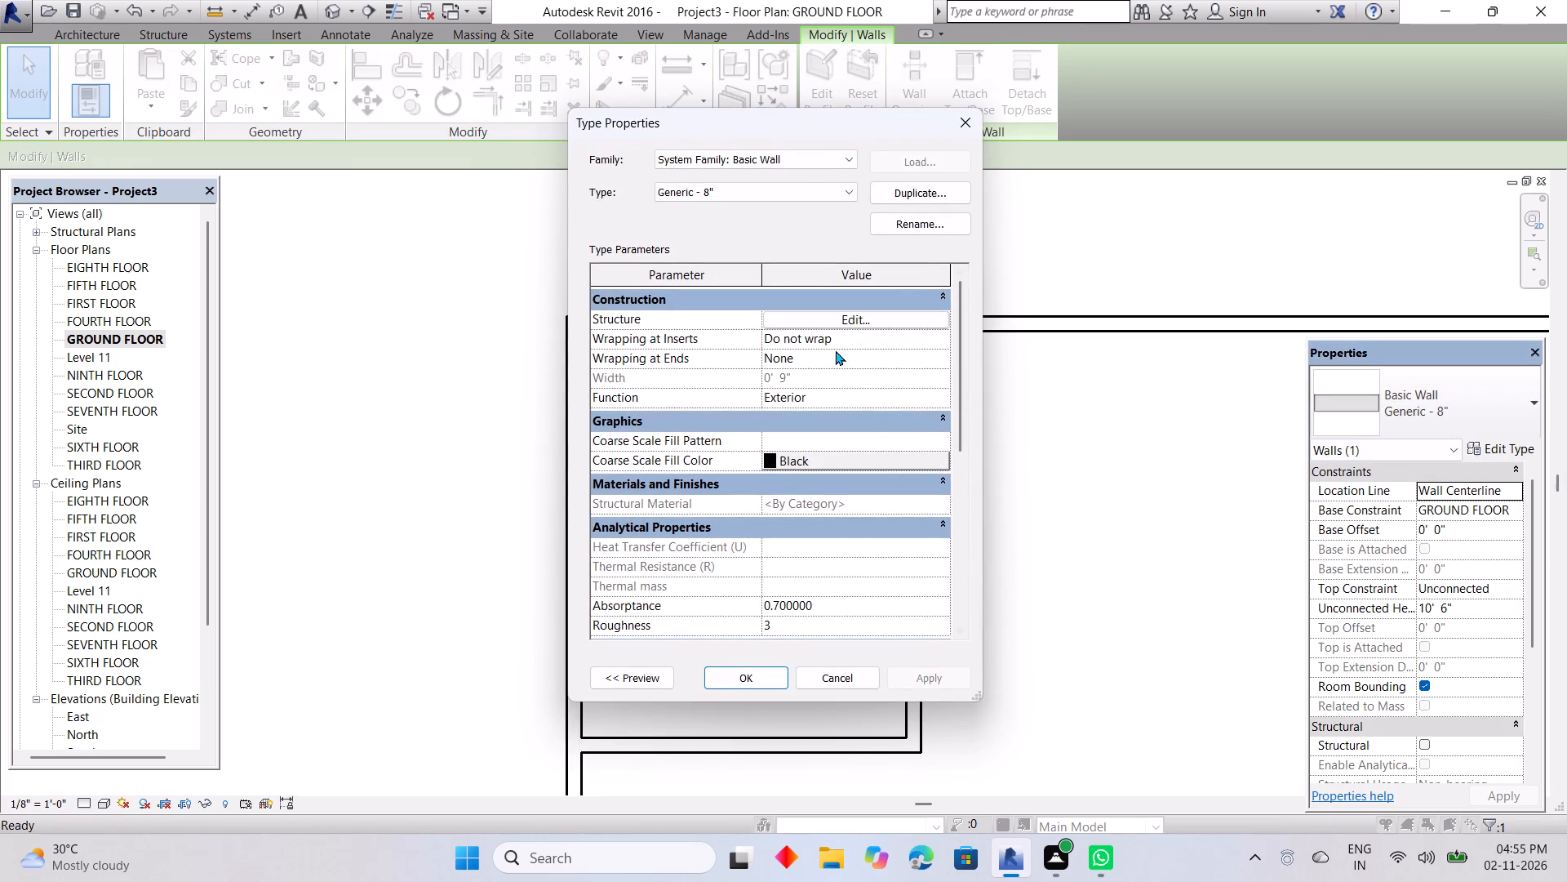
pyautogui.click(831, 322)
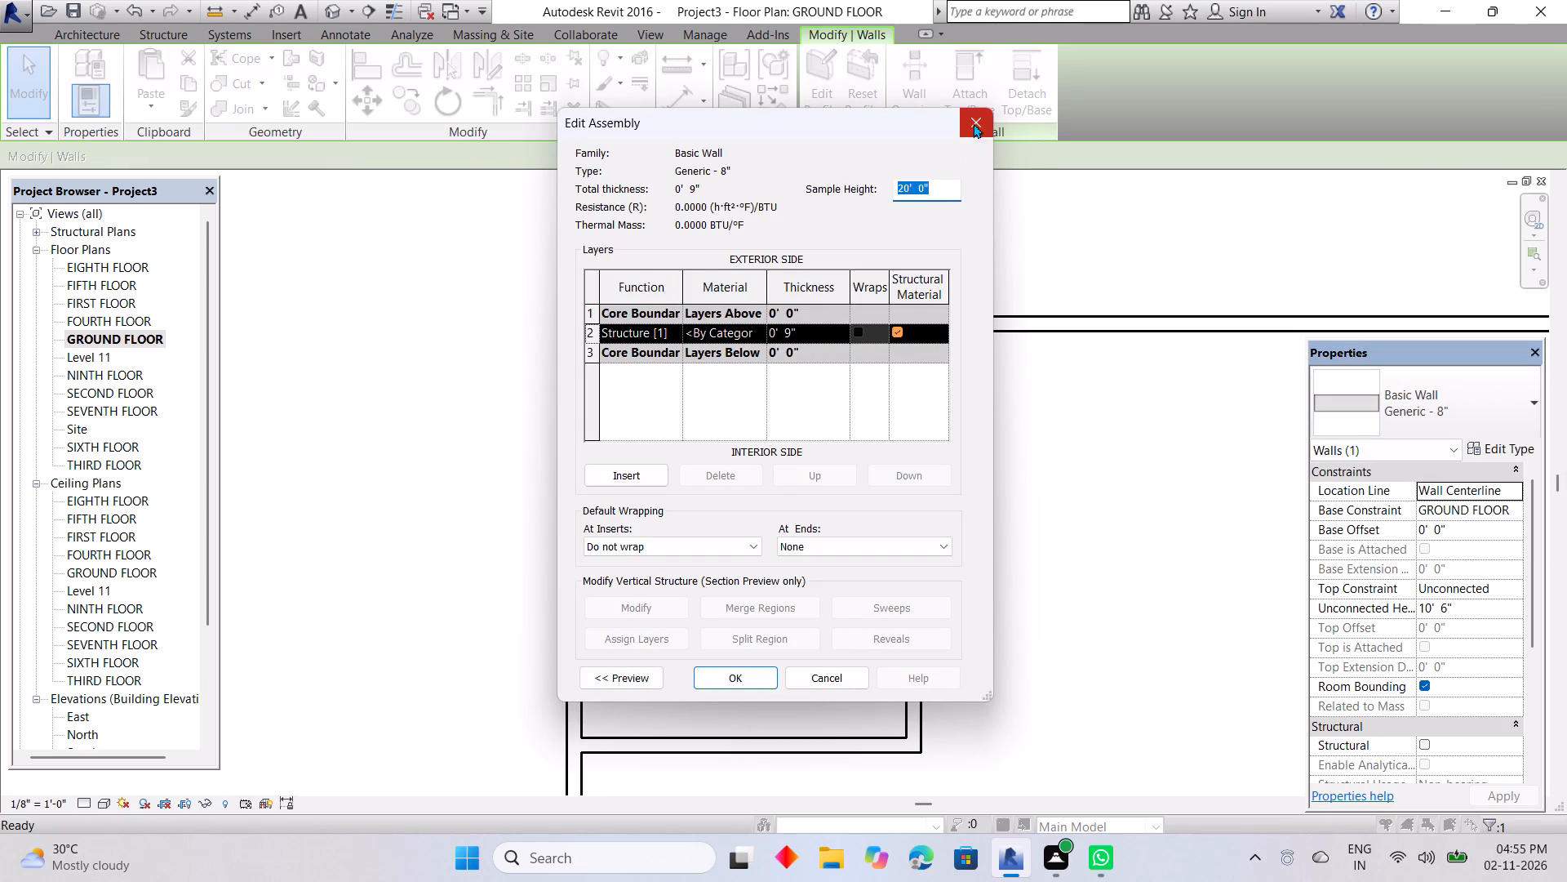
pyautogui.click(974, 121)
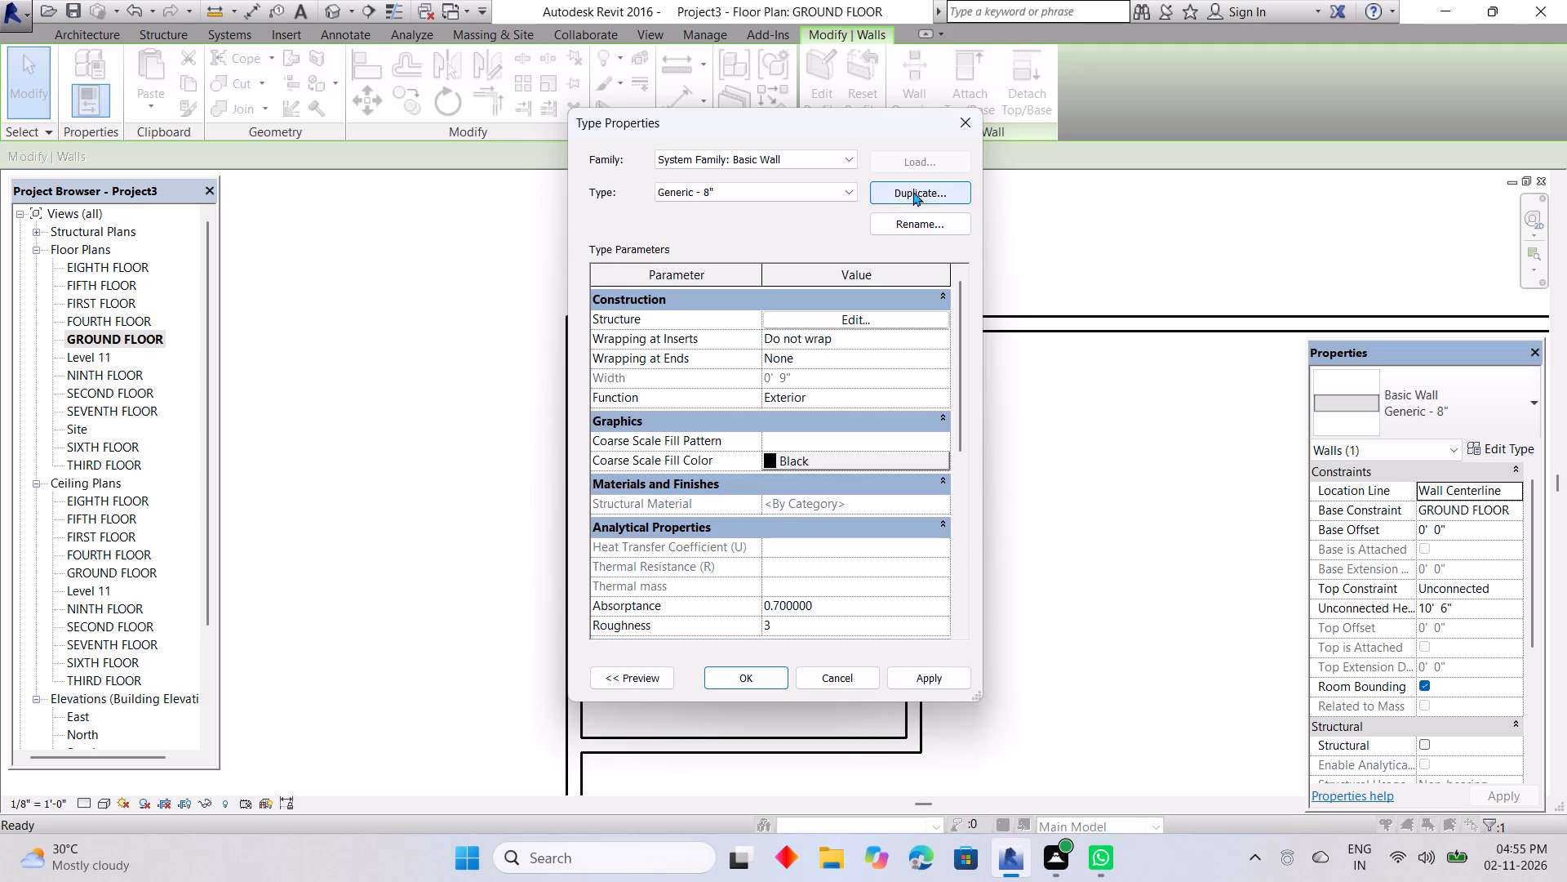
pyautogui.click(912, 191)
pyautogui.press('BackSpace')
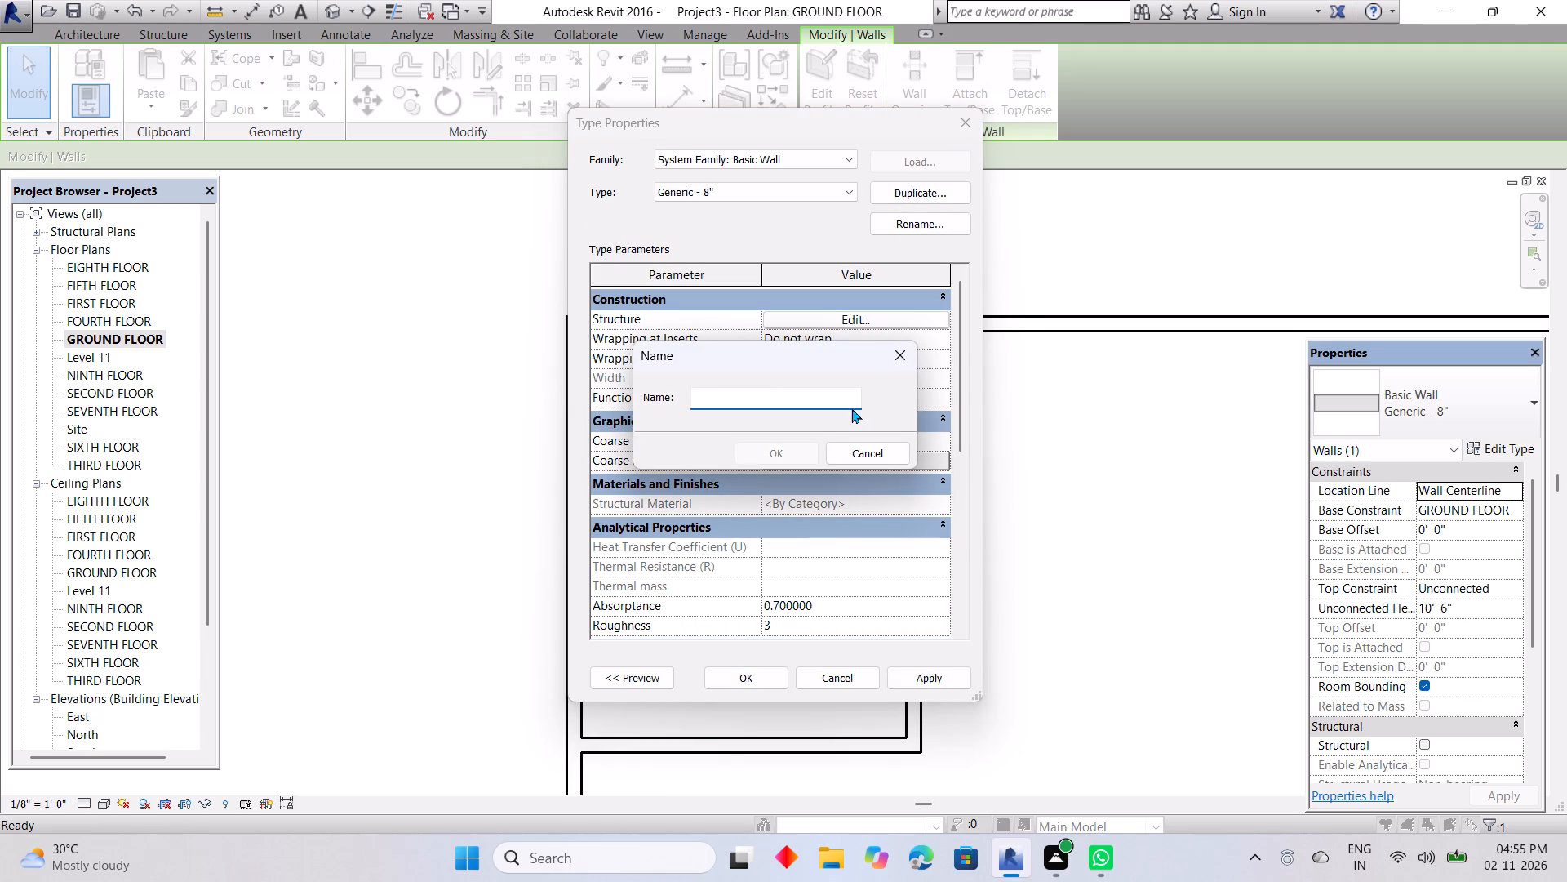
pyautogui.write('INNER WALL')
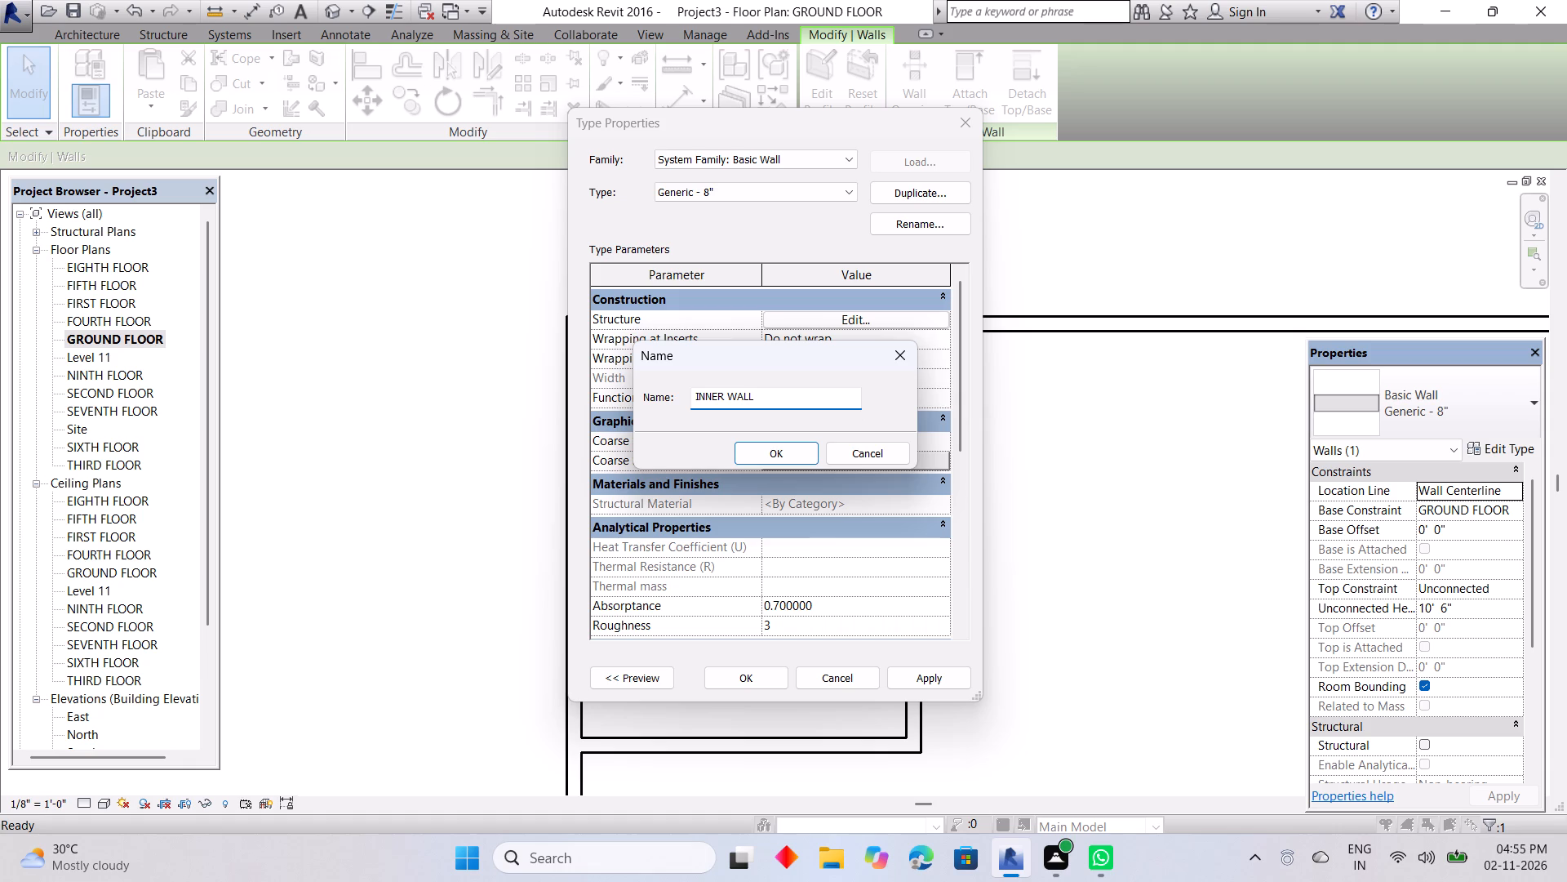
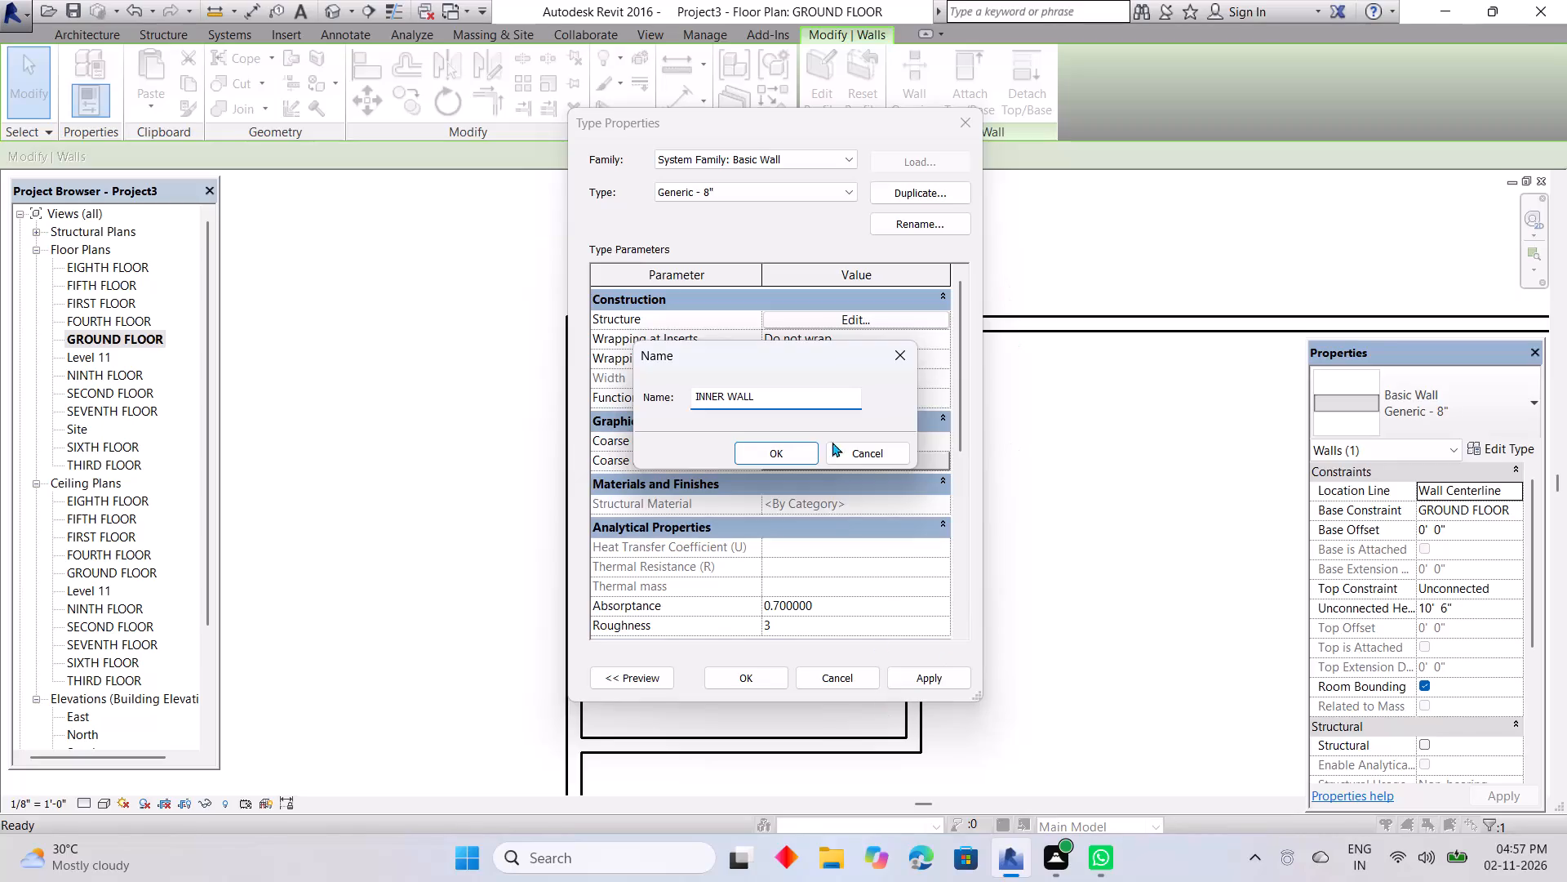
# Accept INNER WALL as the name of the wall type duplicated from Generic - 8".
pyautogui.click(777, 458)
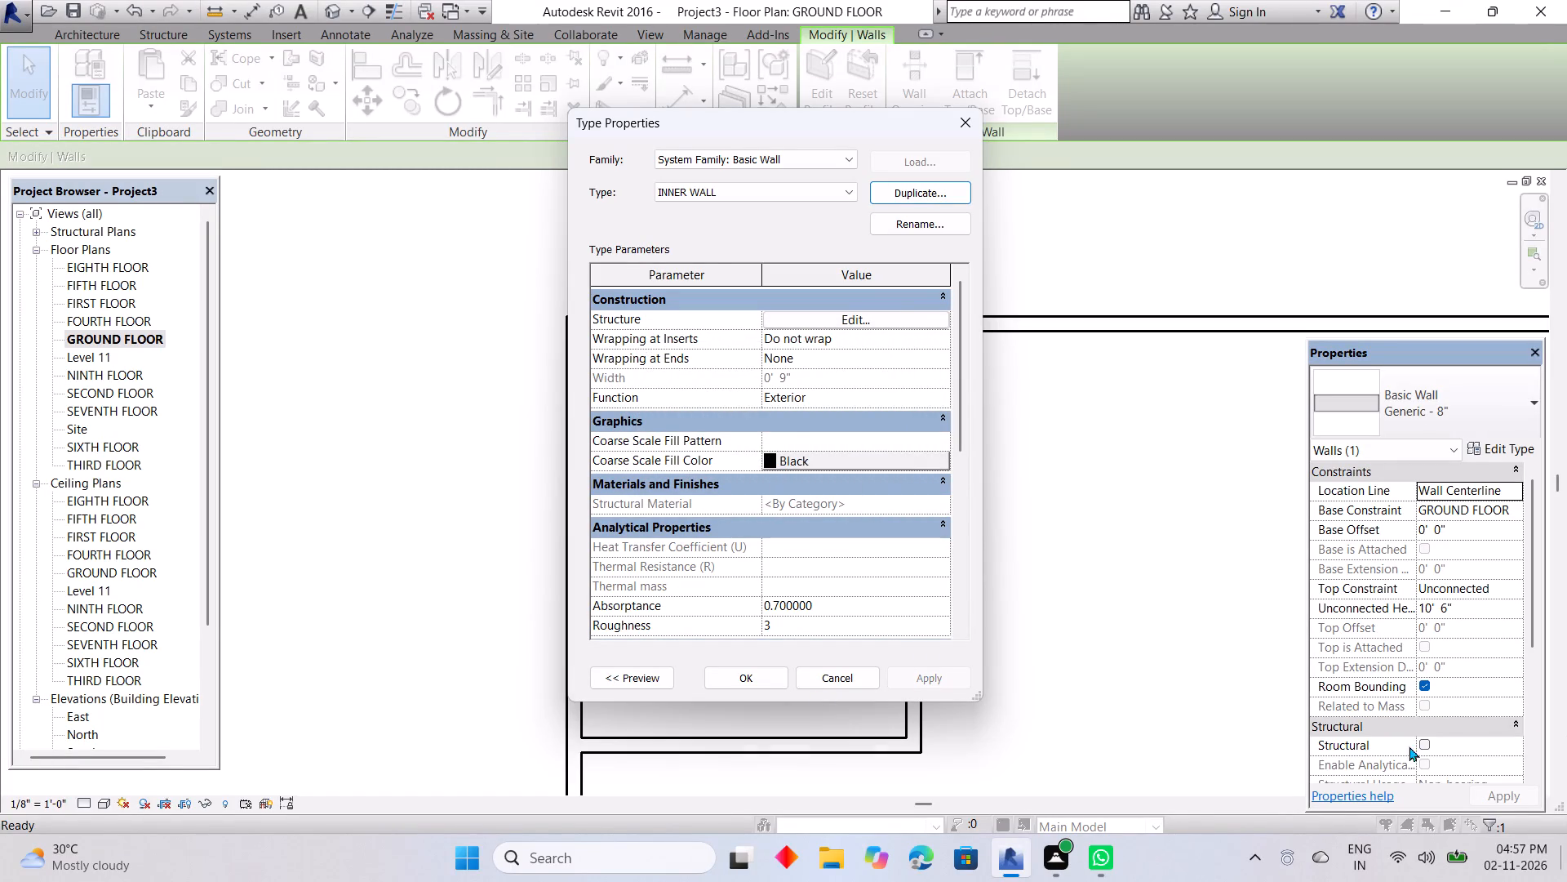
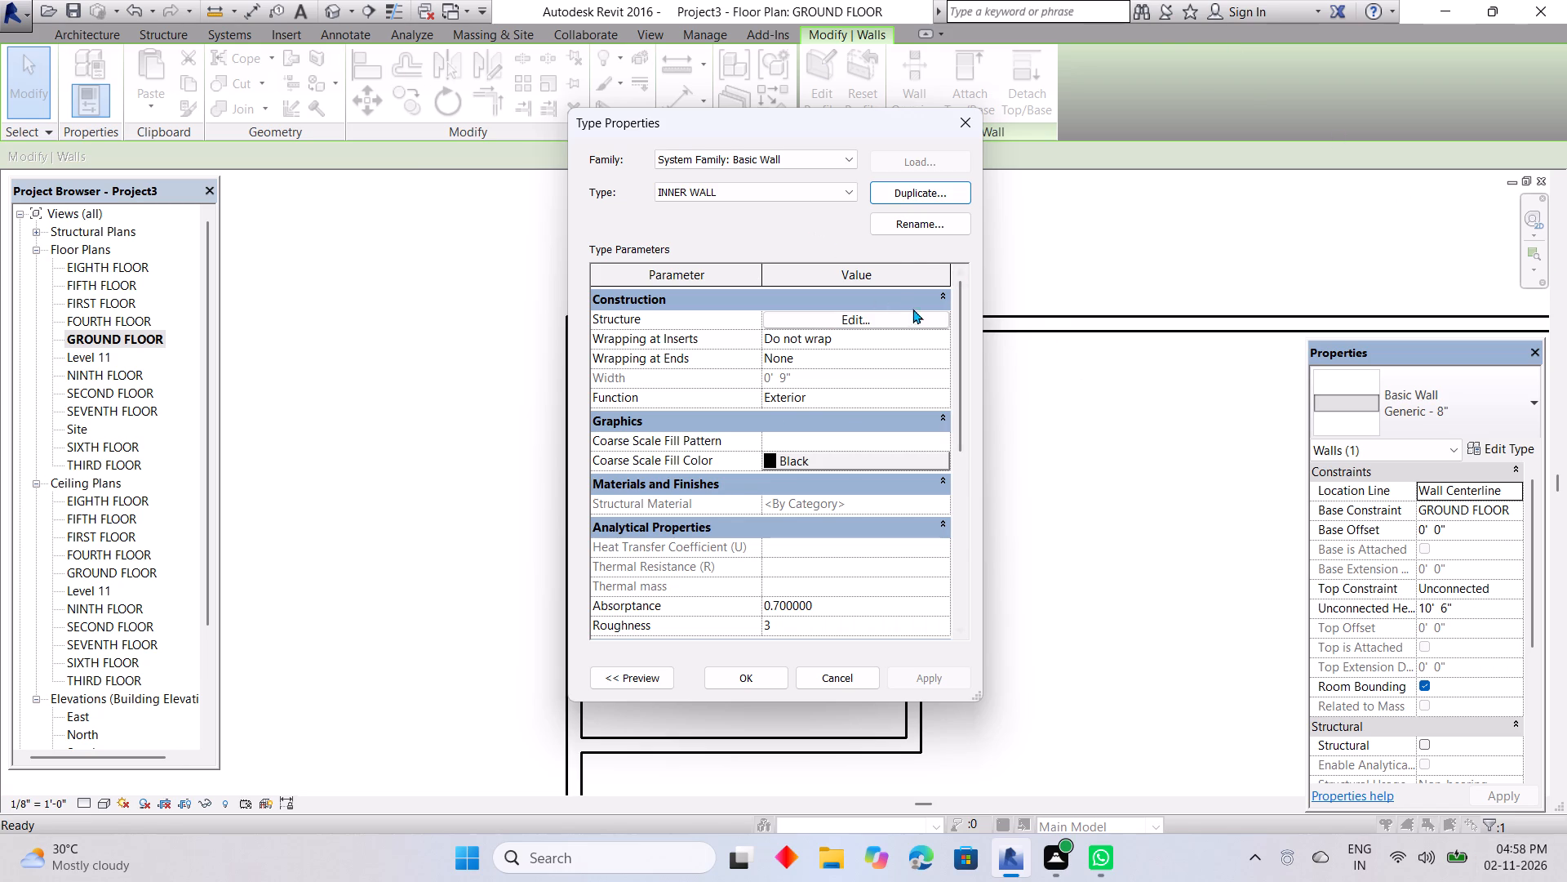
# Duplicate the INNER WALL type, accepting INNER WALL 2 as the new type's name.
pyautogui.click(934, 194)
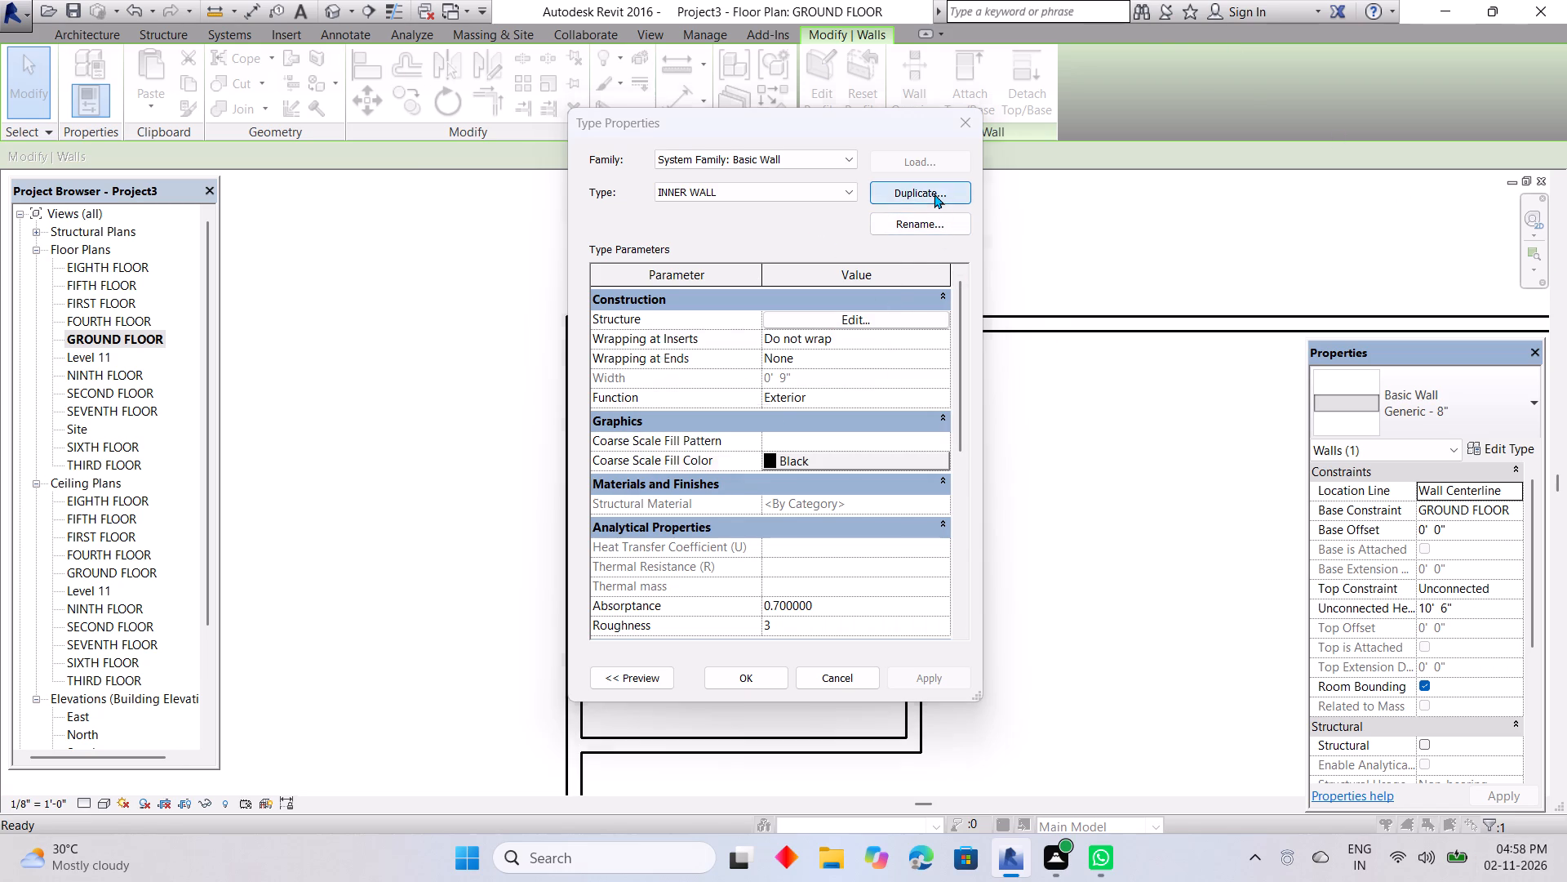
pyautogui.click(770, 449)
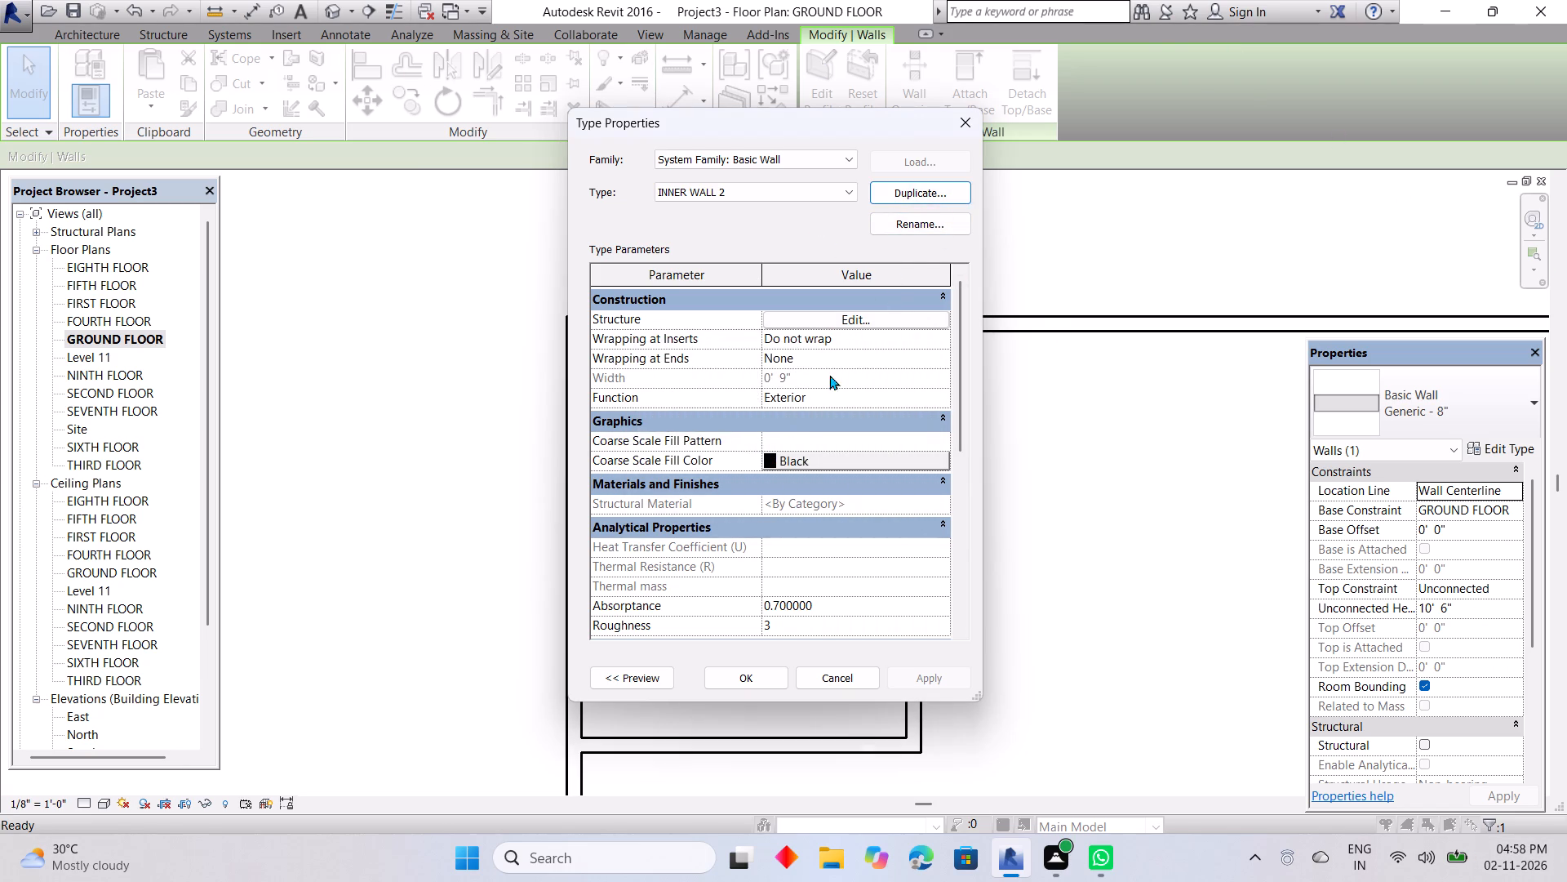
# Set the structure layer of INNER WALL 2 to 6" thick and apply the type to the selected horizontal inner wall.
pyautogui.click(846, 316)
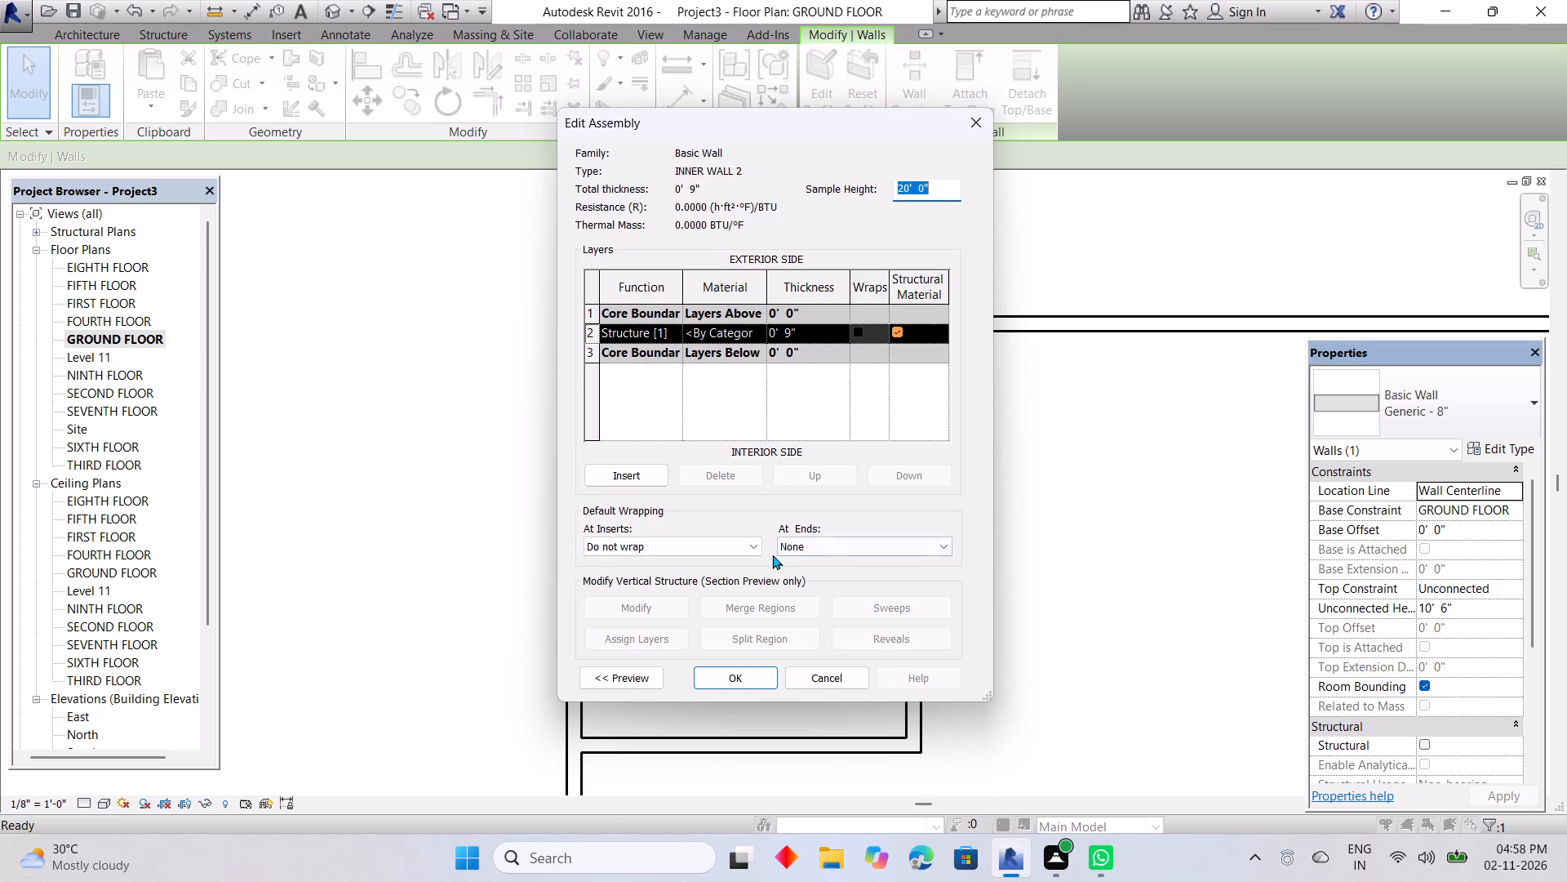
pyautogui.moveTo(828, 319); pyautogui.dragTo(826, 330)
pyautogui.click(824, 336)
pyautogui.moveTo(822, 336); pyautogui.dragTo(779, 341)
pyautogui.click(791, 337)
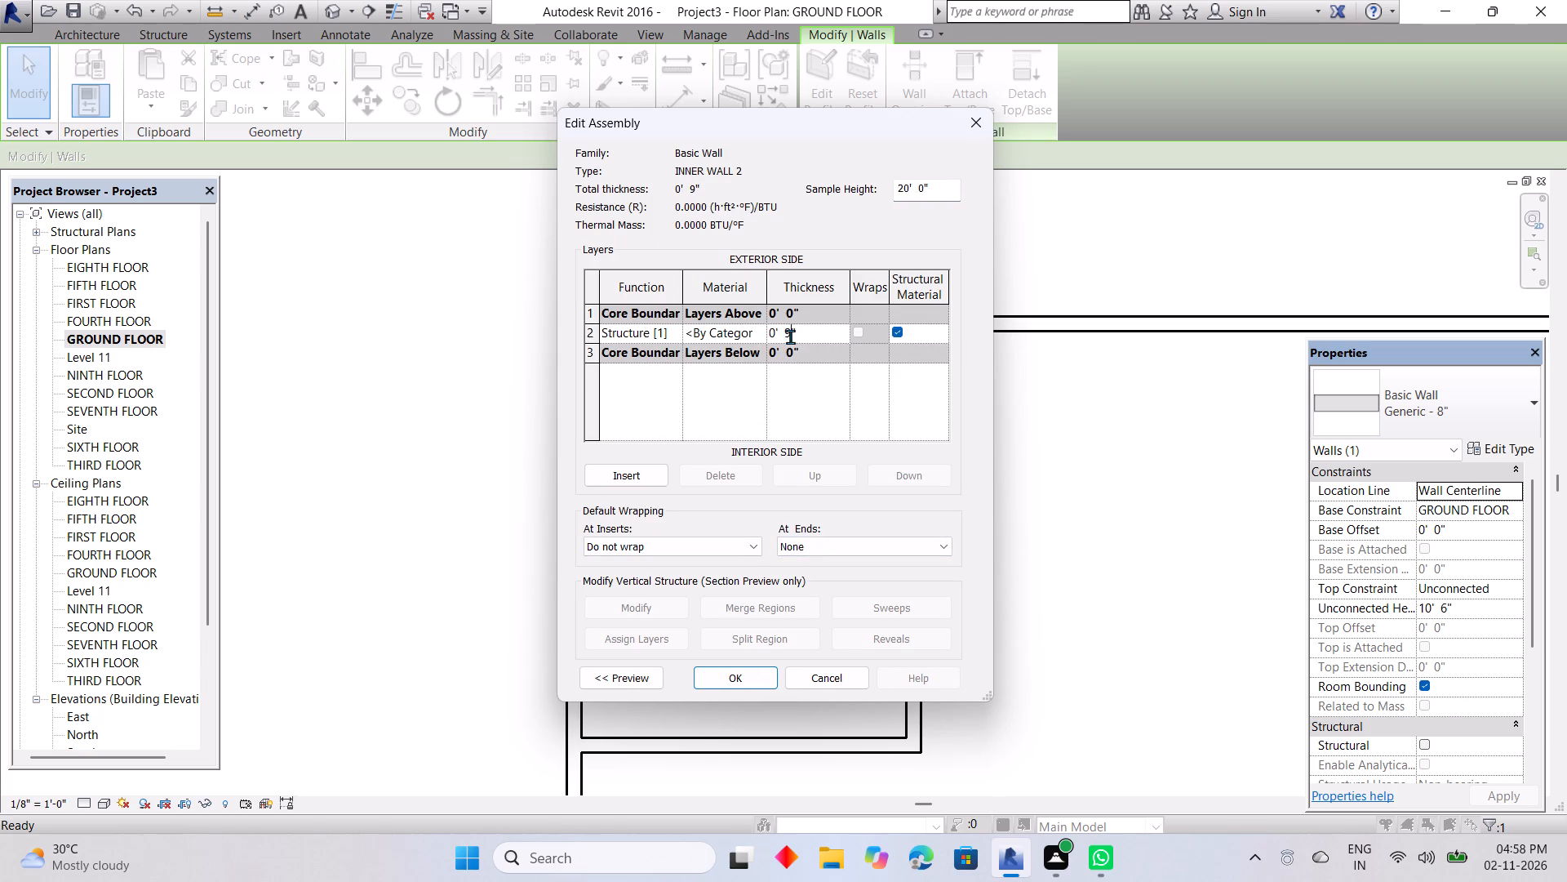
pyautogui.press('BackSpace')
pyautogui.press('6')
pyautogui.press('Return')
pyautogui.click(723, 684)
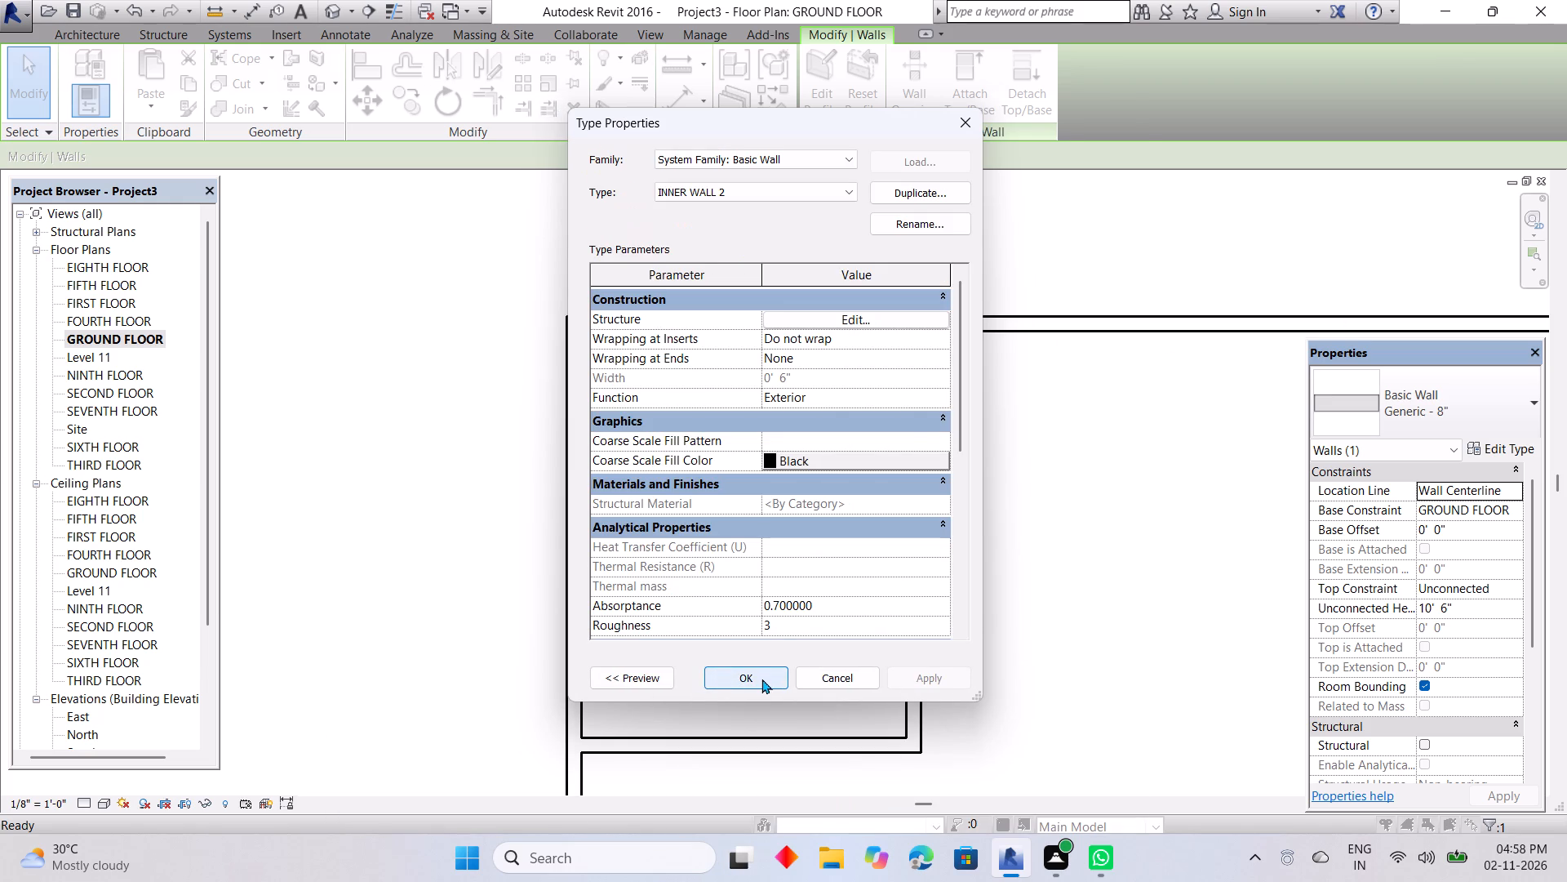
pyautogui.click(761, 679)
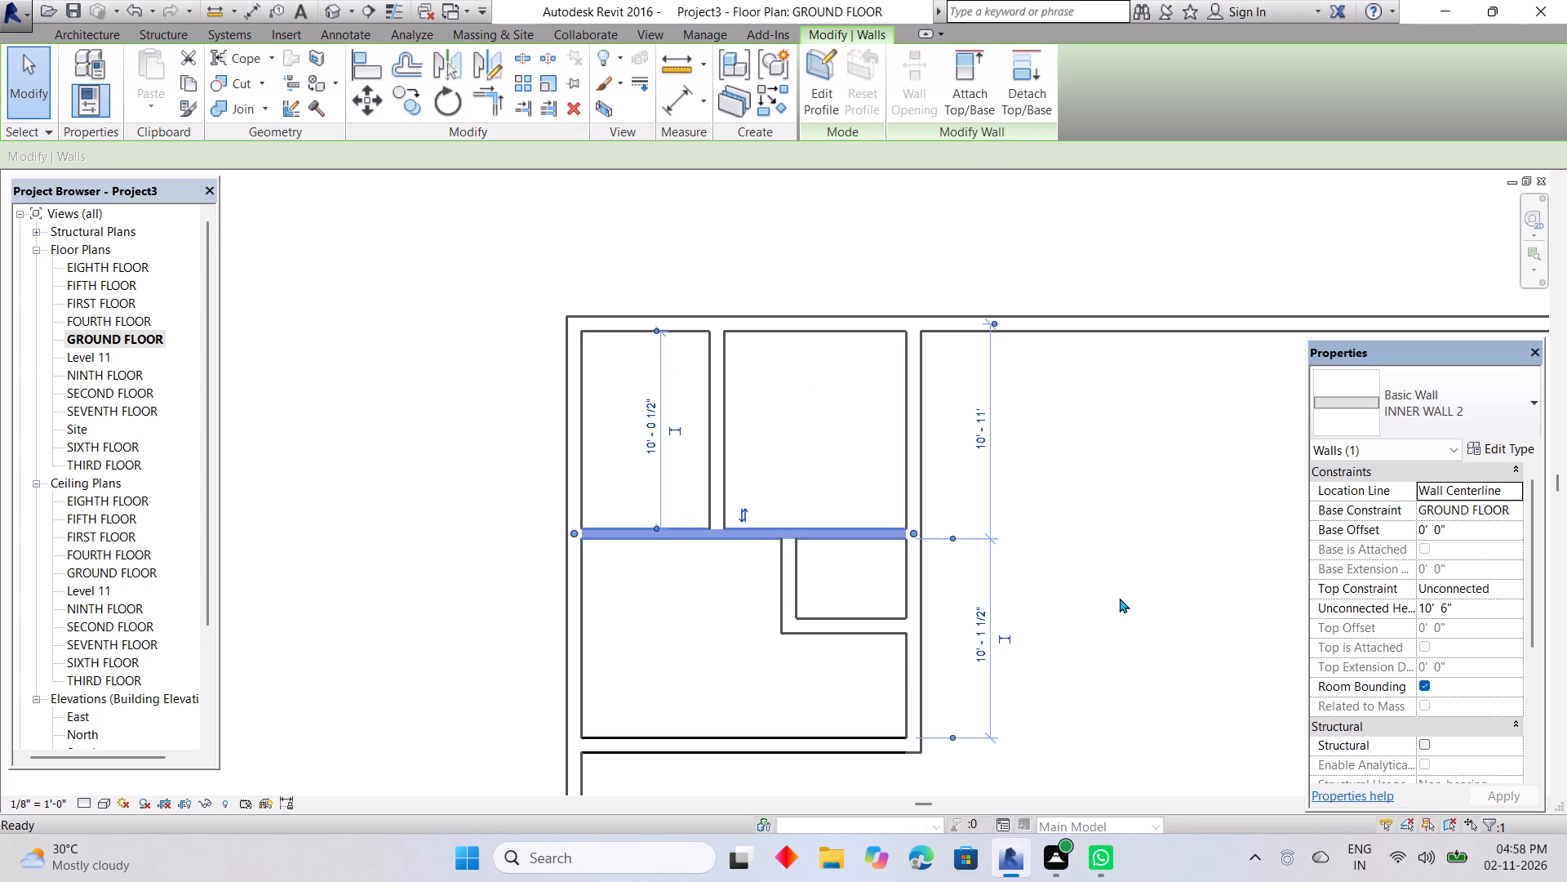
pyautogui.click(1121, 597)
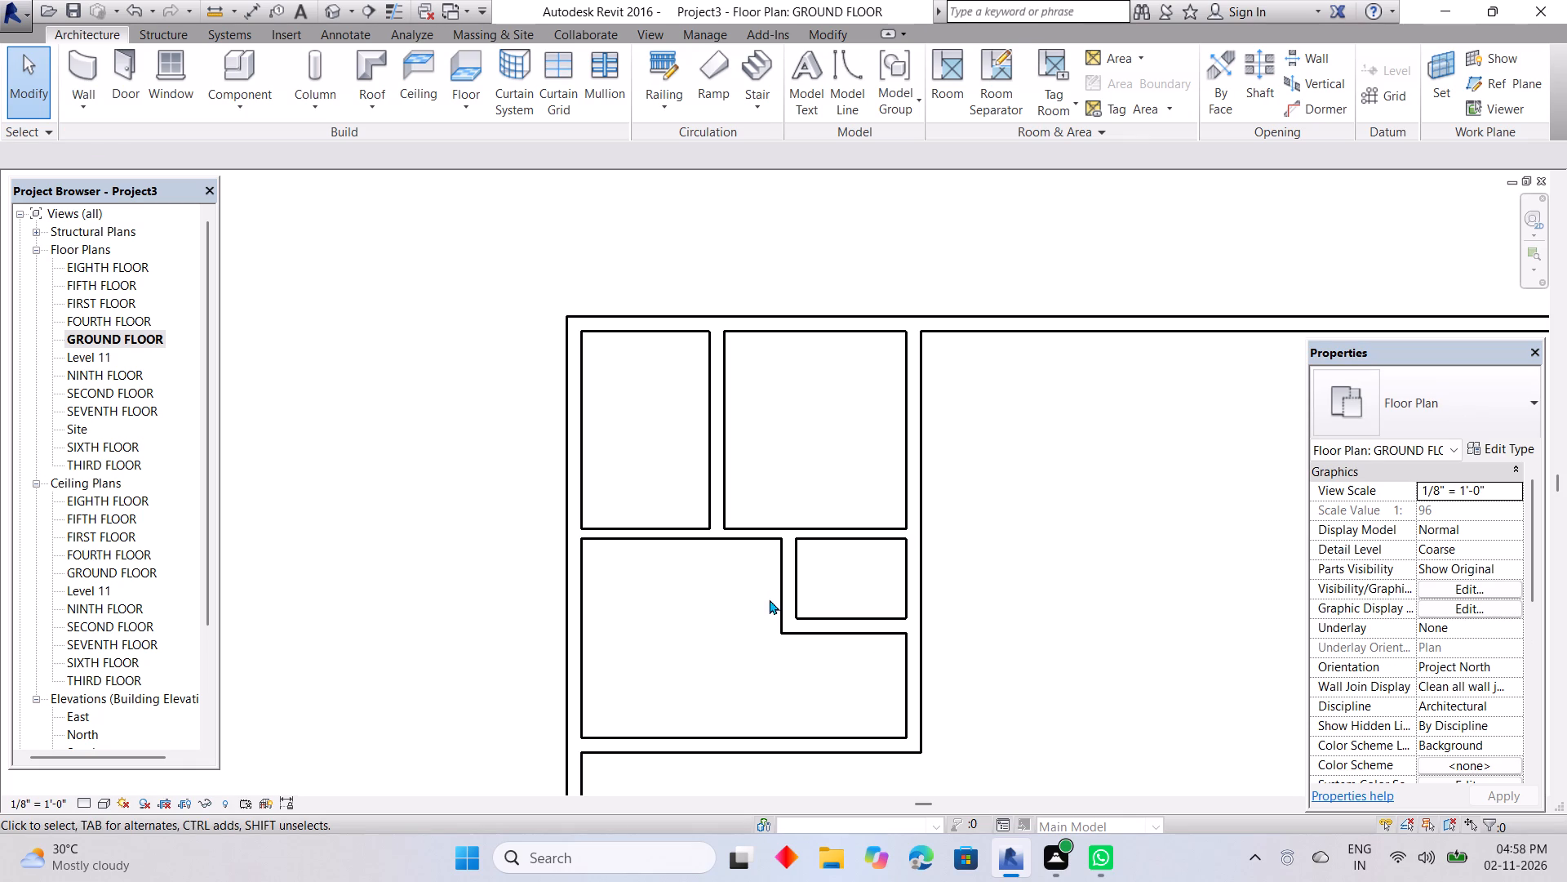
# Assign the INNER WALL 2 type to the four interior walls dividing the rooms in the building's upper-left block.
pyautogui.click(762, 534)
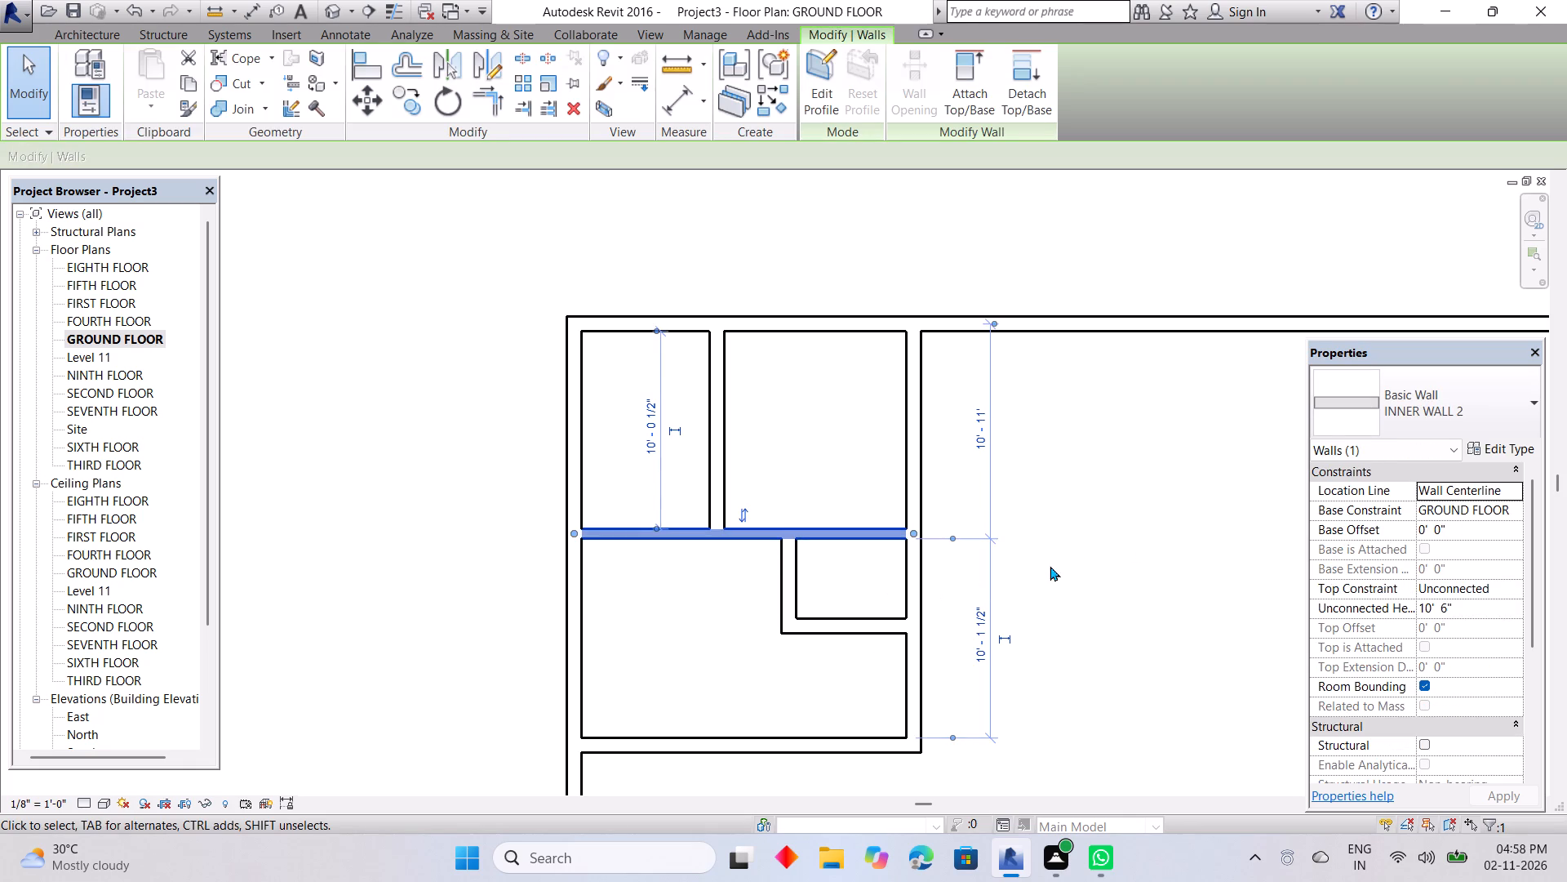
pyautogui.press('Escape')
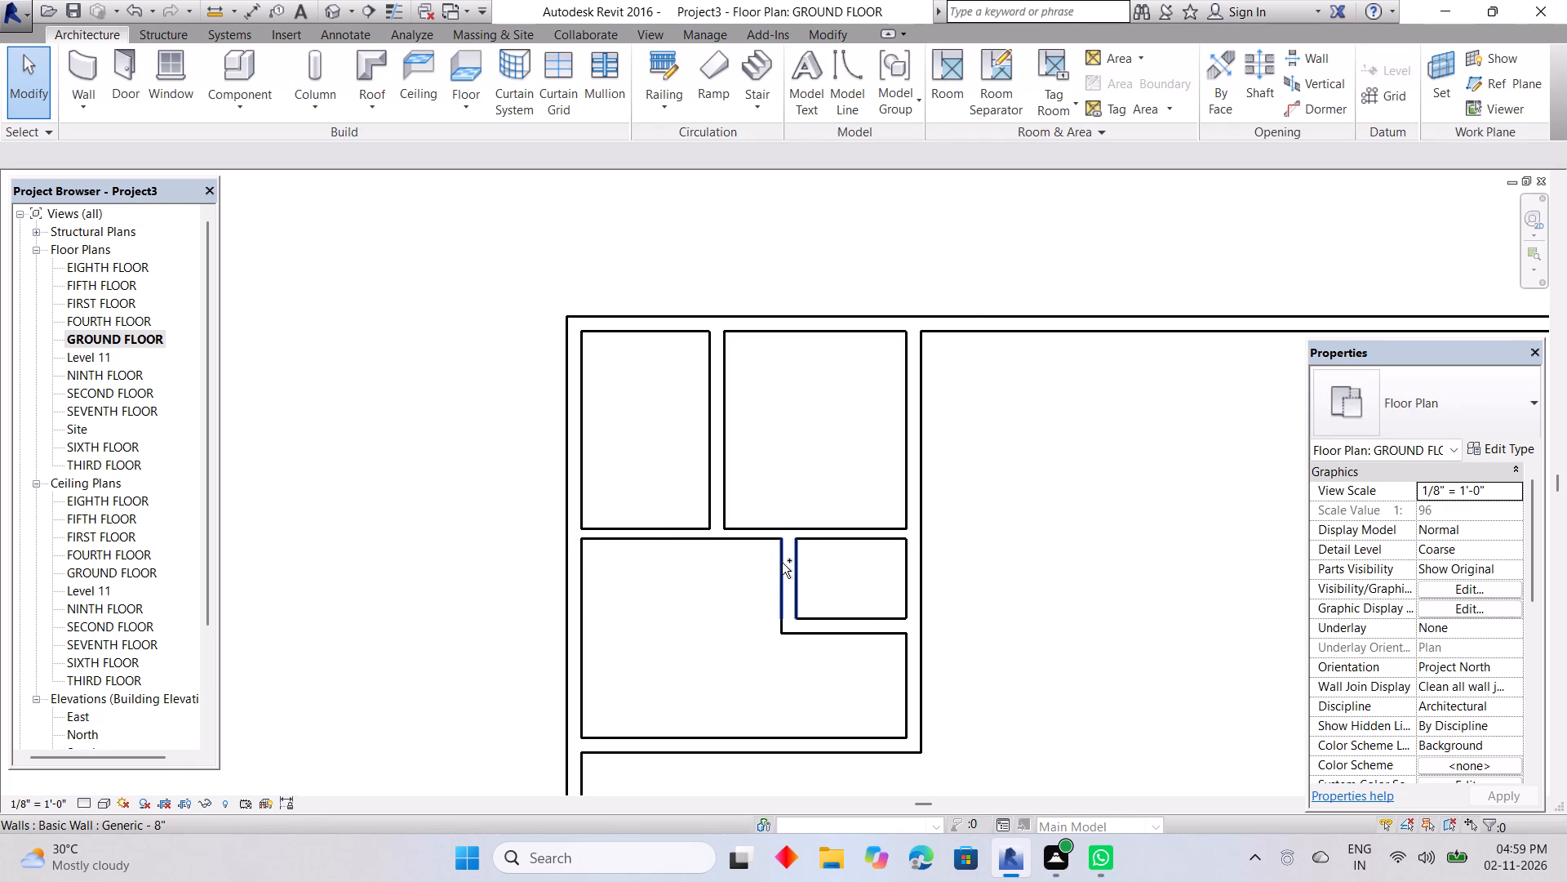
pyautogui.keyDown('ctrl'); pyautogui.click(794, 565); pyautogui.keyUp('ctrl')
pyautogui.keyDown('ctrl'); pyautogui.click(843, 630); pyautogui.keyUp('ctrl')
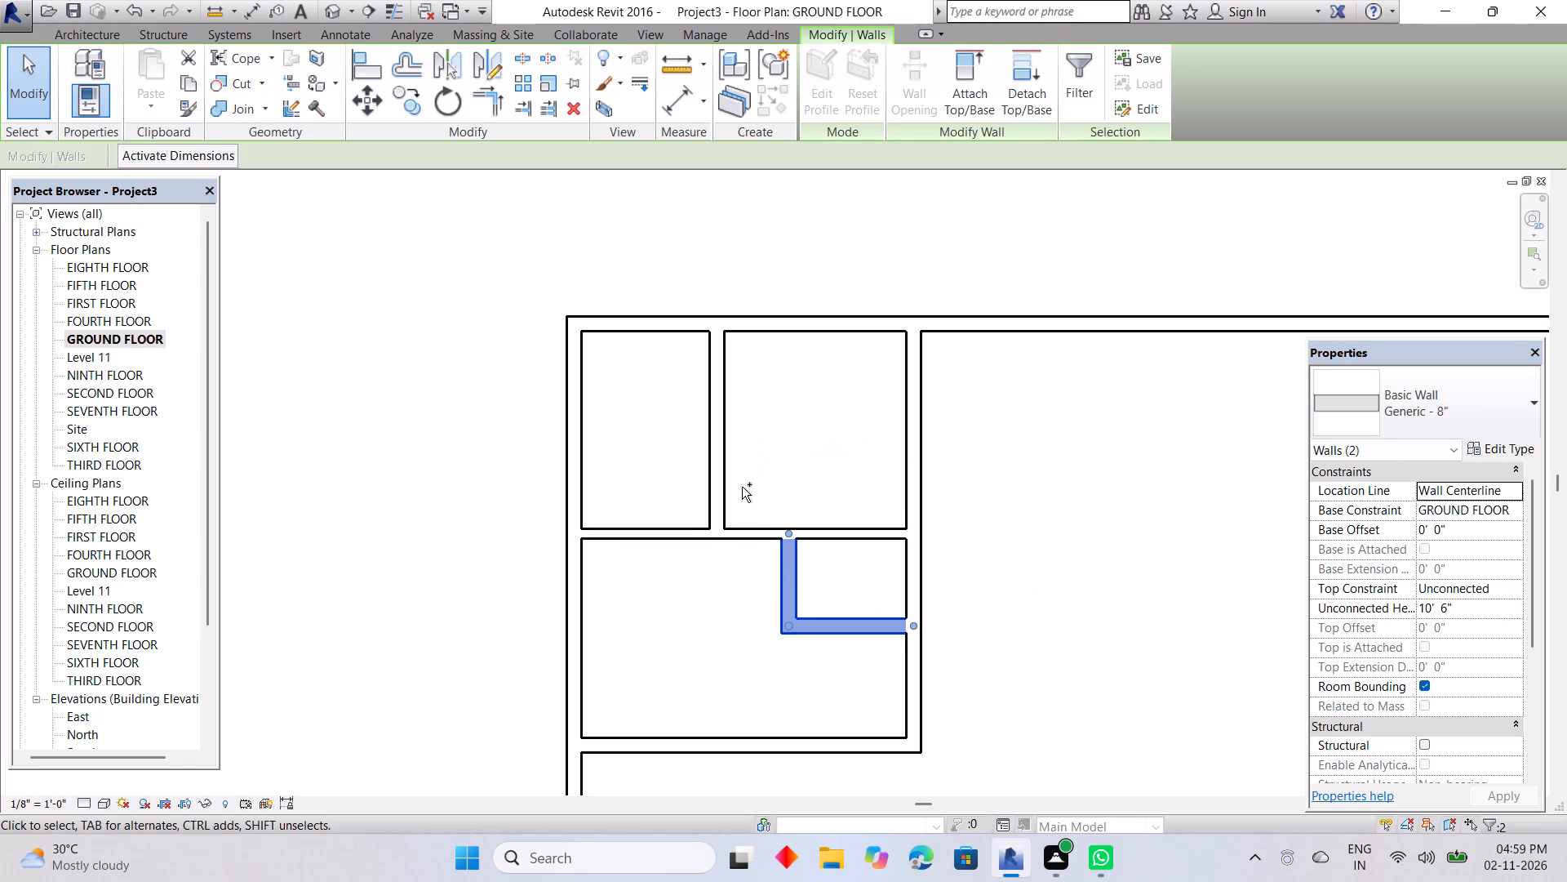
pyautogui.keyDown('ctrl'); pyautogui.click(717, 478); pyautogui.keyUp('ctrl')
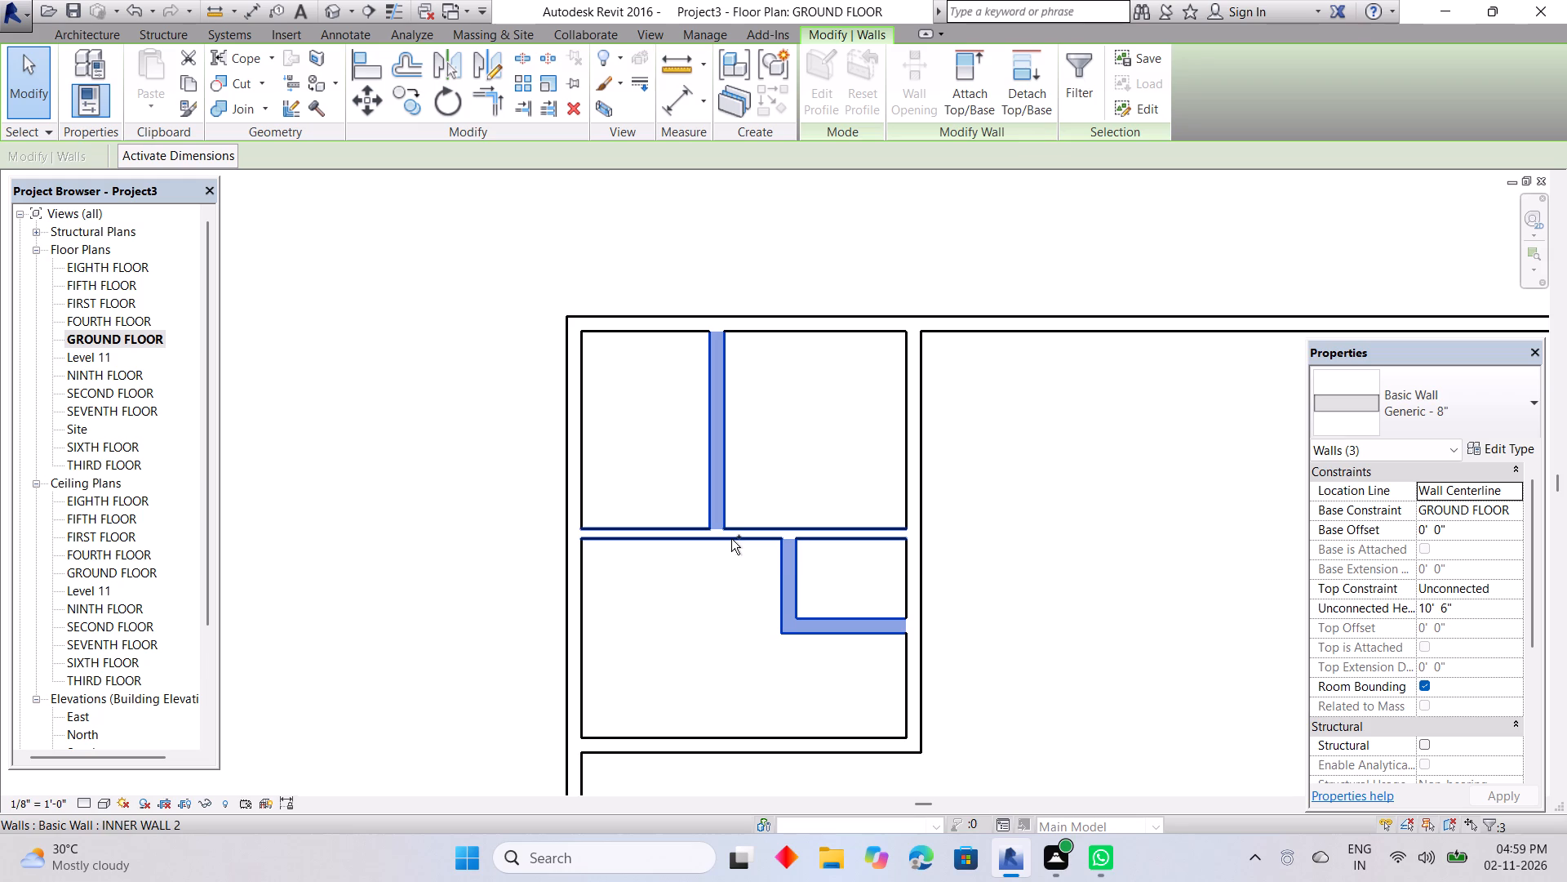
pyautogui.keyDown('ctrl'); pyautogui.click(731, 539); pyautogui.keyUp('ctrl')
pyautogui.keyDown('ctrl'); pyautogui.click(1434, 426); pyautogui.keyUp('ctrl')
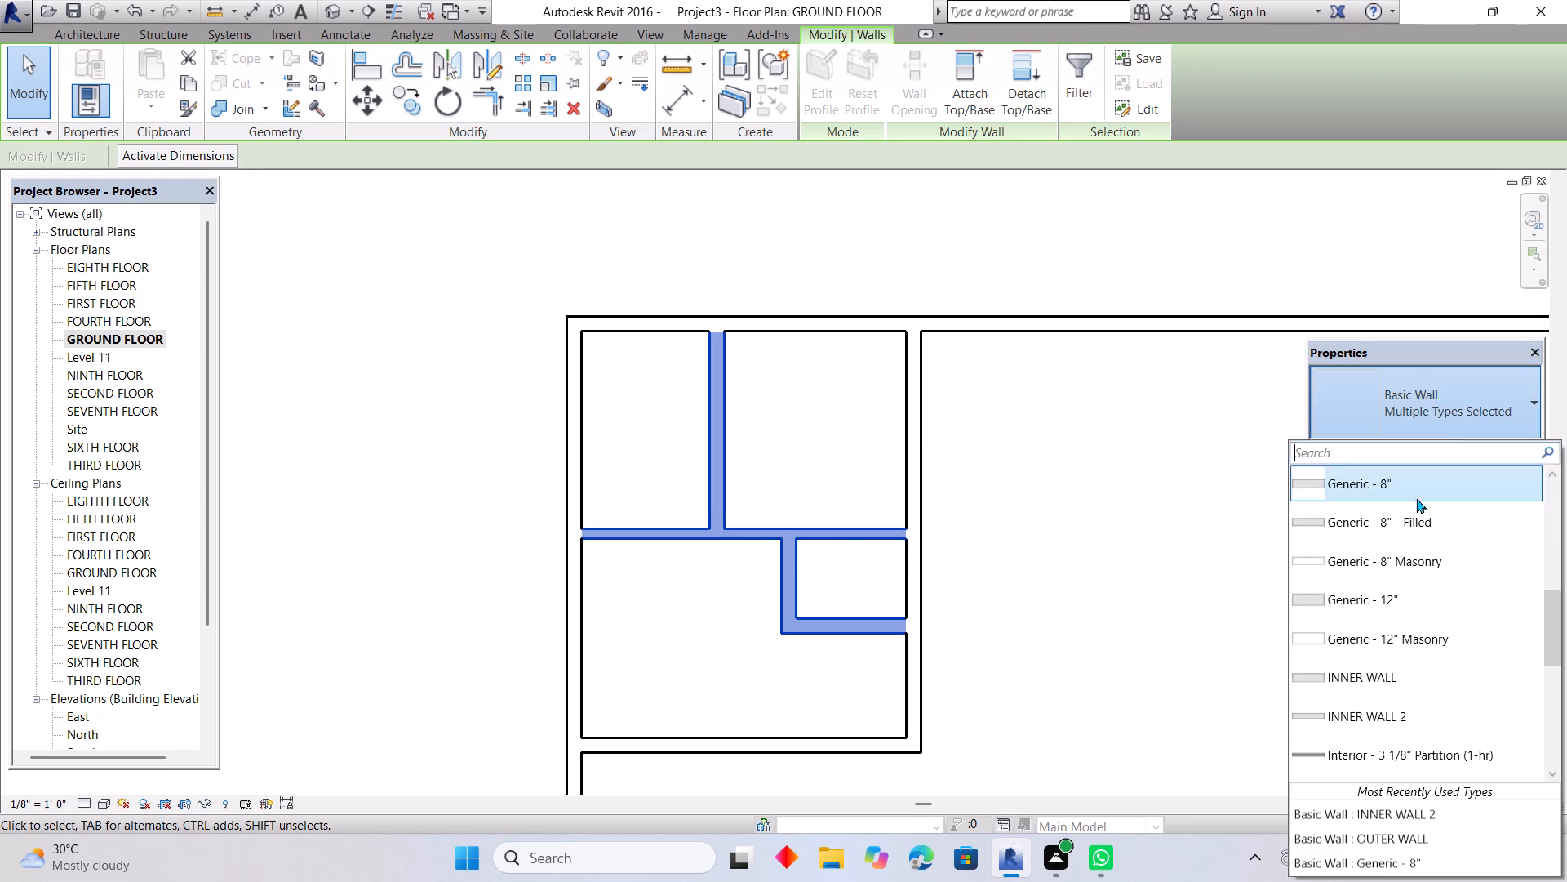
pyautogui.keyDown('ctrl'); pyautogui.click(1396, 704); pyautogui.keyUp('ctrl')
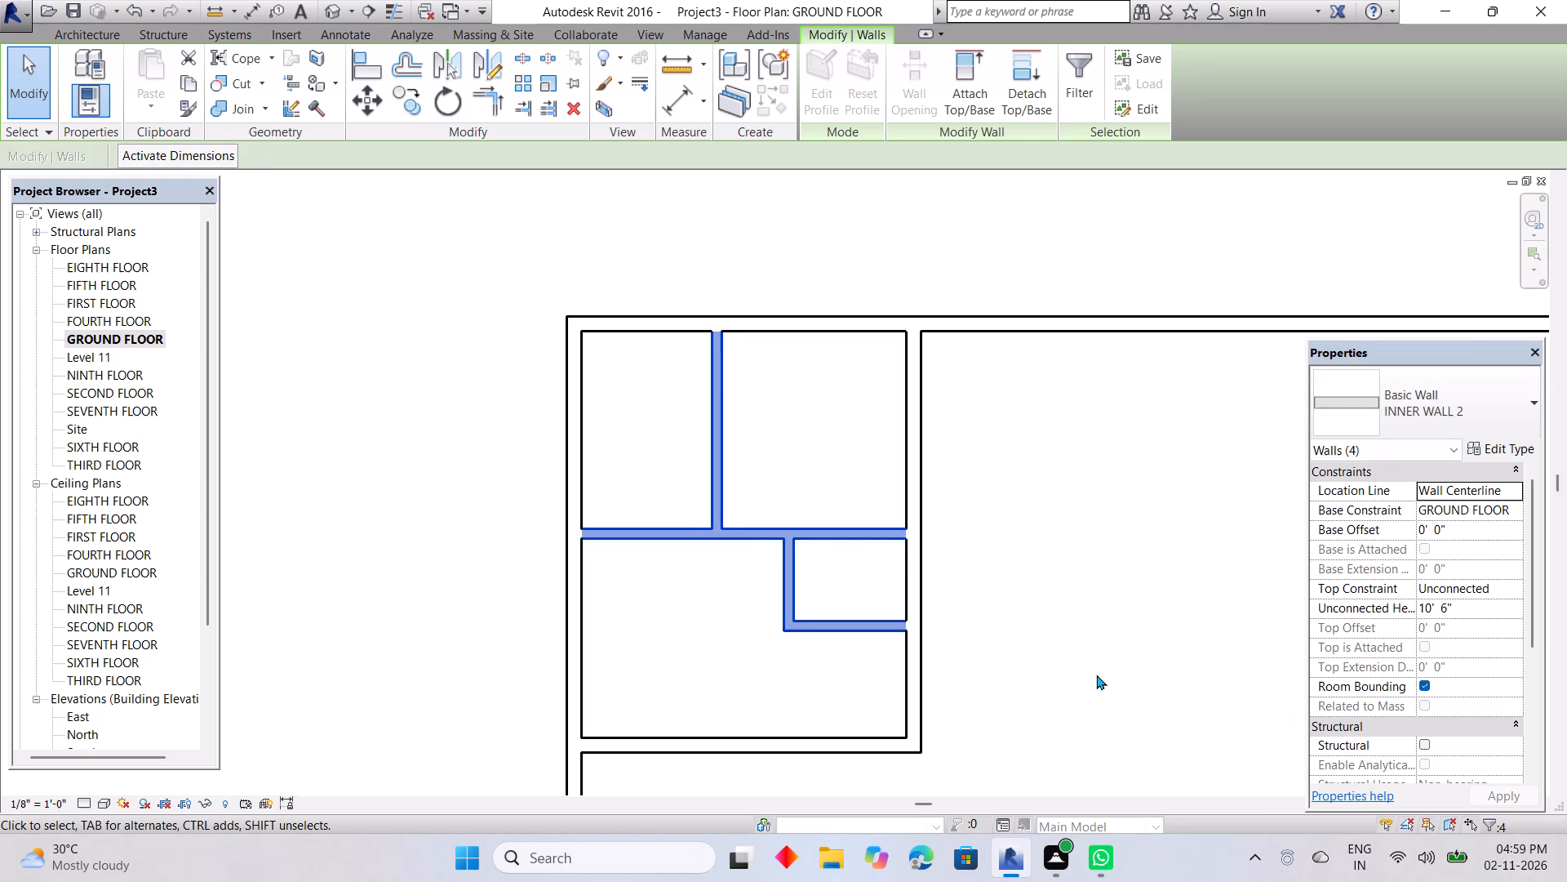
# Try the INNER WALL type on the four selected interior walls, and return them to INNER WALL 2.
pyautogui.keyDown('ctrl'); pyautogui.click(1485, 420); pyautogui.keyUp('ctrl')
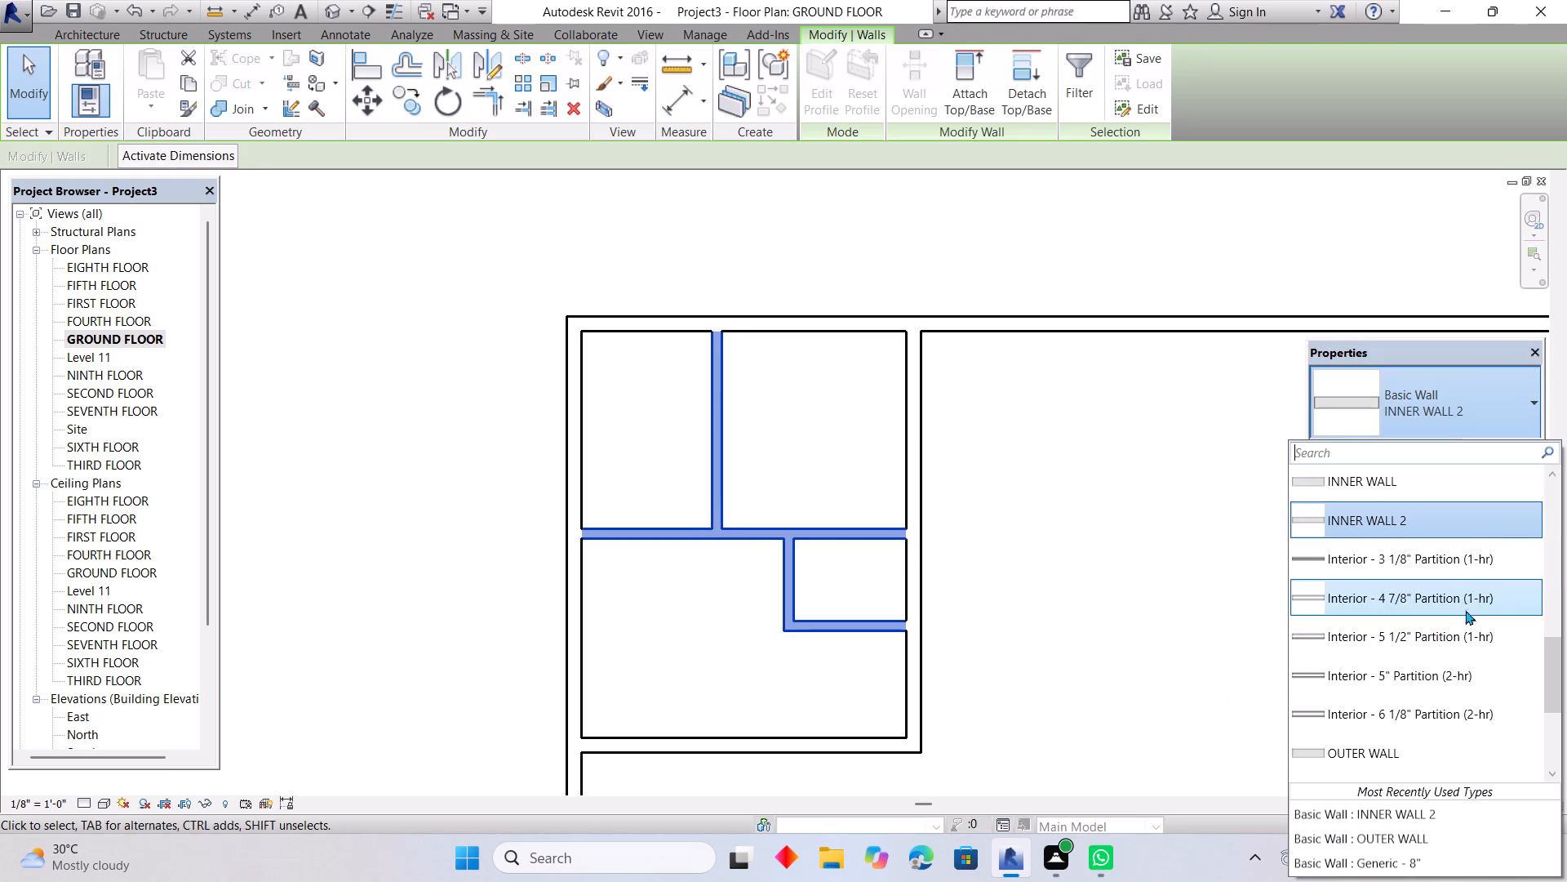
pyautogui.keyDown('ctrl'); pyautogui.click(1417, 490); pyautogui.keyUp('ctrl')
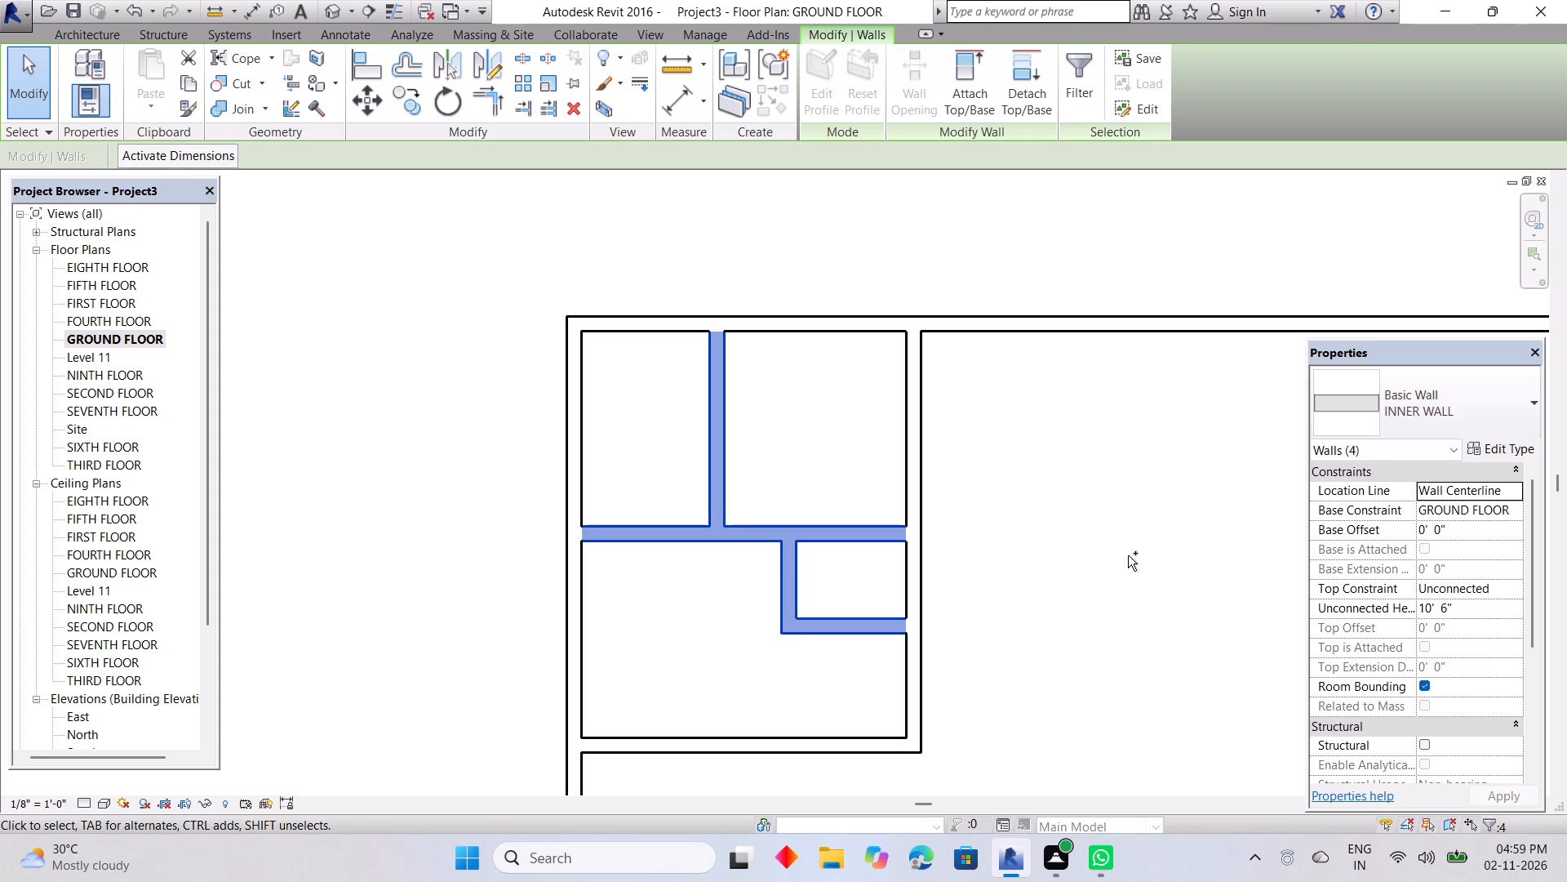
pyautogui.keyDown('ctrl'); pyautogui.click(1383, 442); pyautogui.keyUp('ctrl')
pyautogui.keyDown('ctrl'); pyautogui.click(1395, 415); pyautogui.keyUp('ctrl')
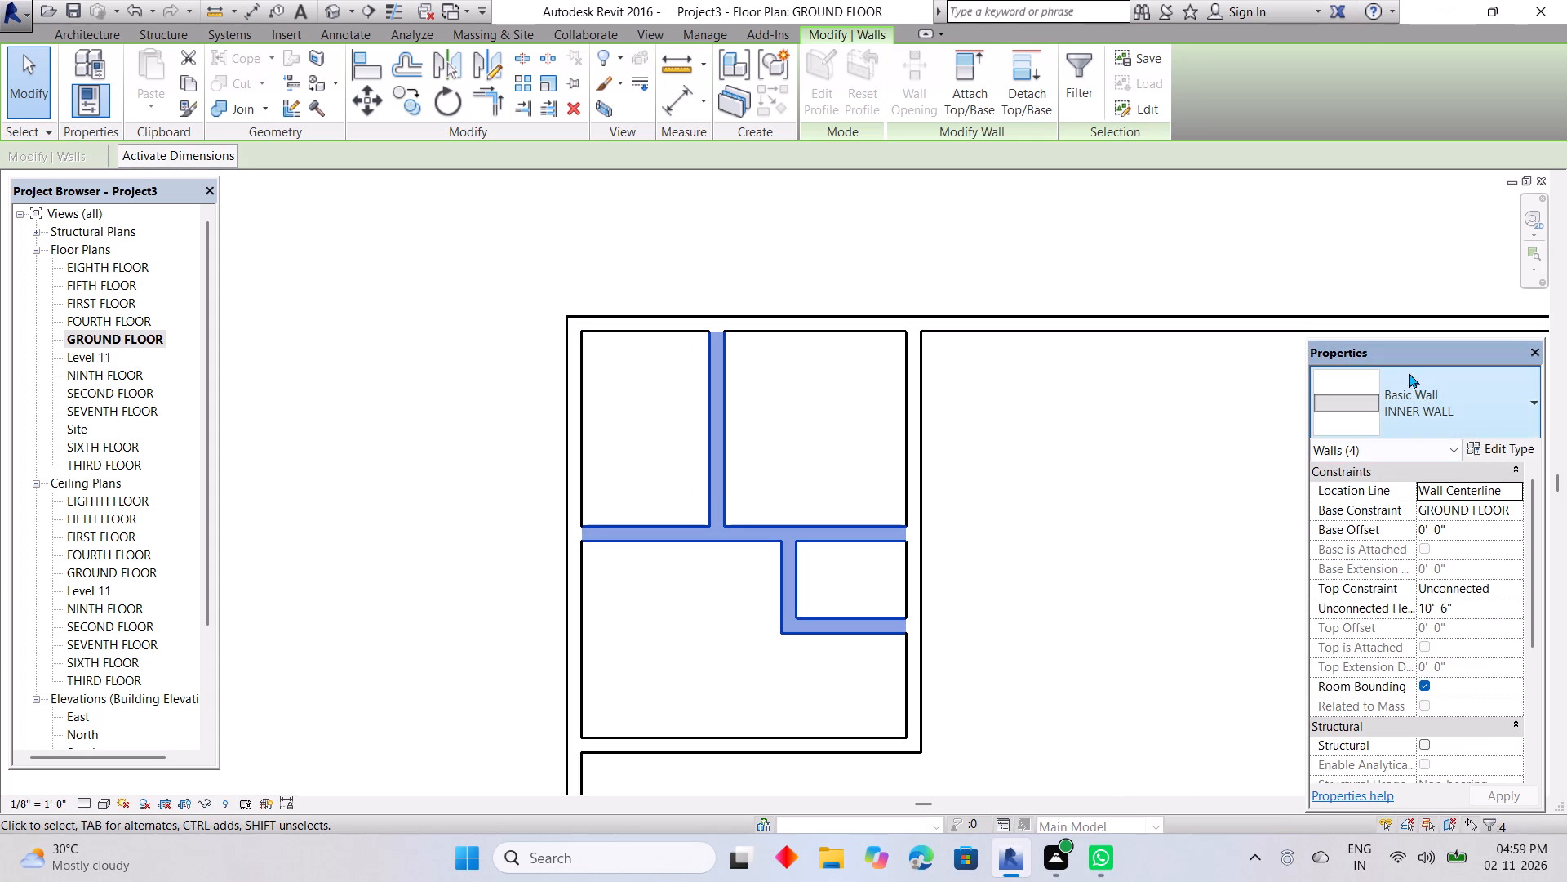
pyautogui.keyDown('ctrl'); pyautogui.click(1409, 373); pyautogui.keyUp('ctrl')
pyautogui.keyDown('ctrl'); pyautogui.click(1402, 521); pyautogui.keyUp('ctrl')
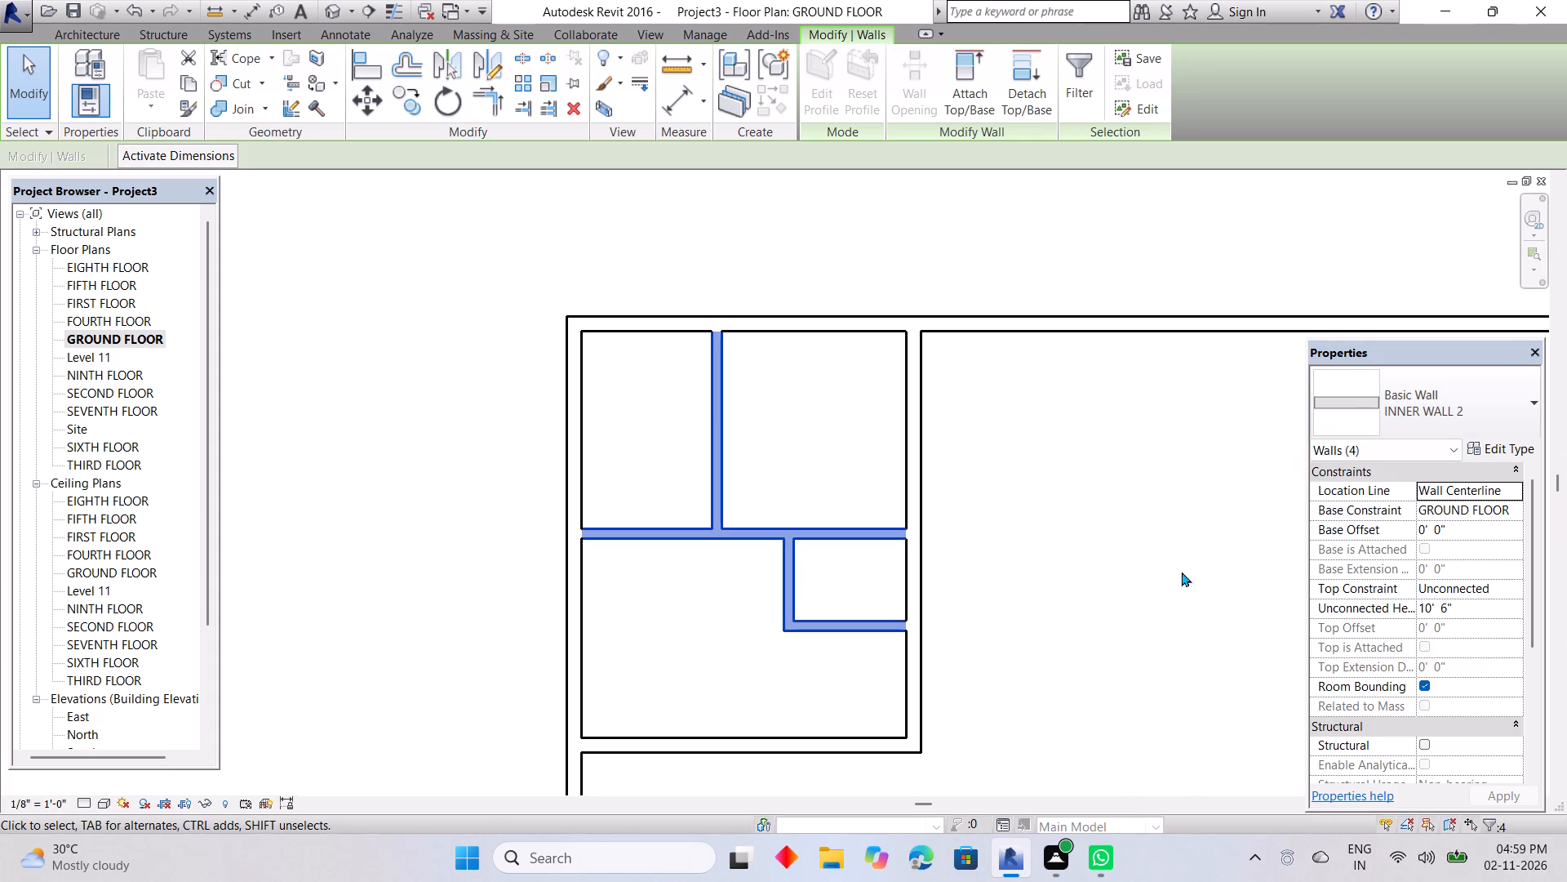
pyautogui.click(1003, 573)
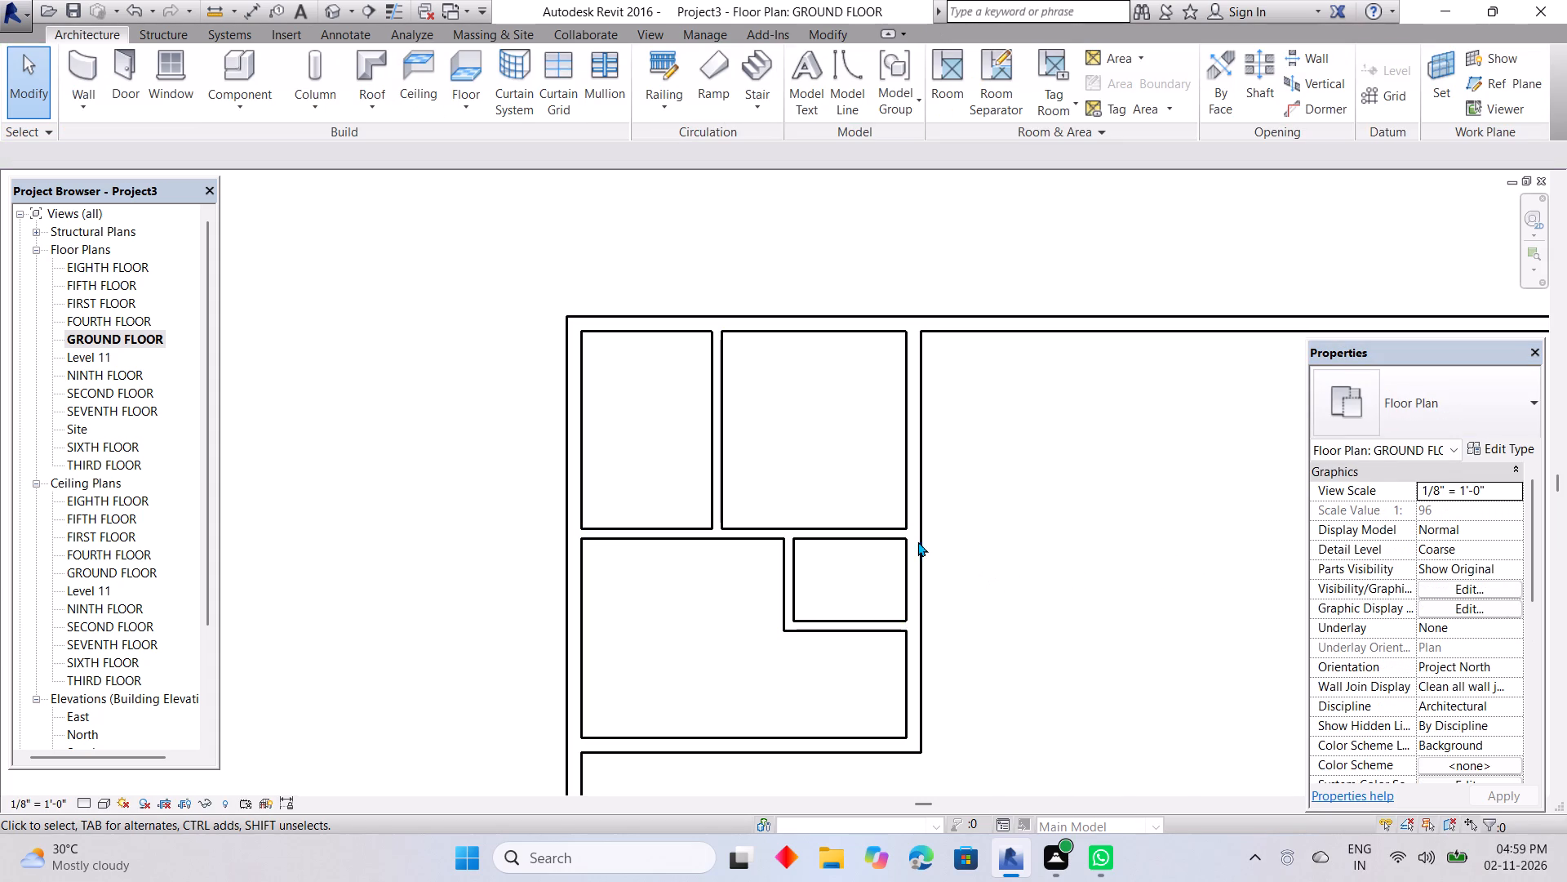
# Set the clear distance between the upper outer wall and the long horizontal inner wall to 10' 0".
pyautogui.moveTo(803, 562); pyautogui.dragTo(811, 592, button='middle')
pyautogui.scroll(-2, 812, 594)
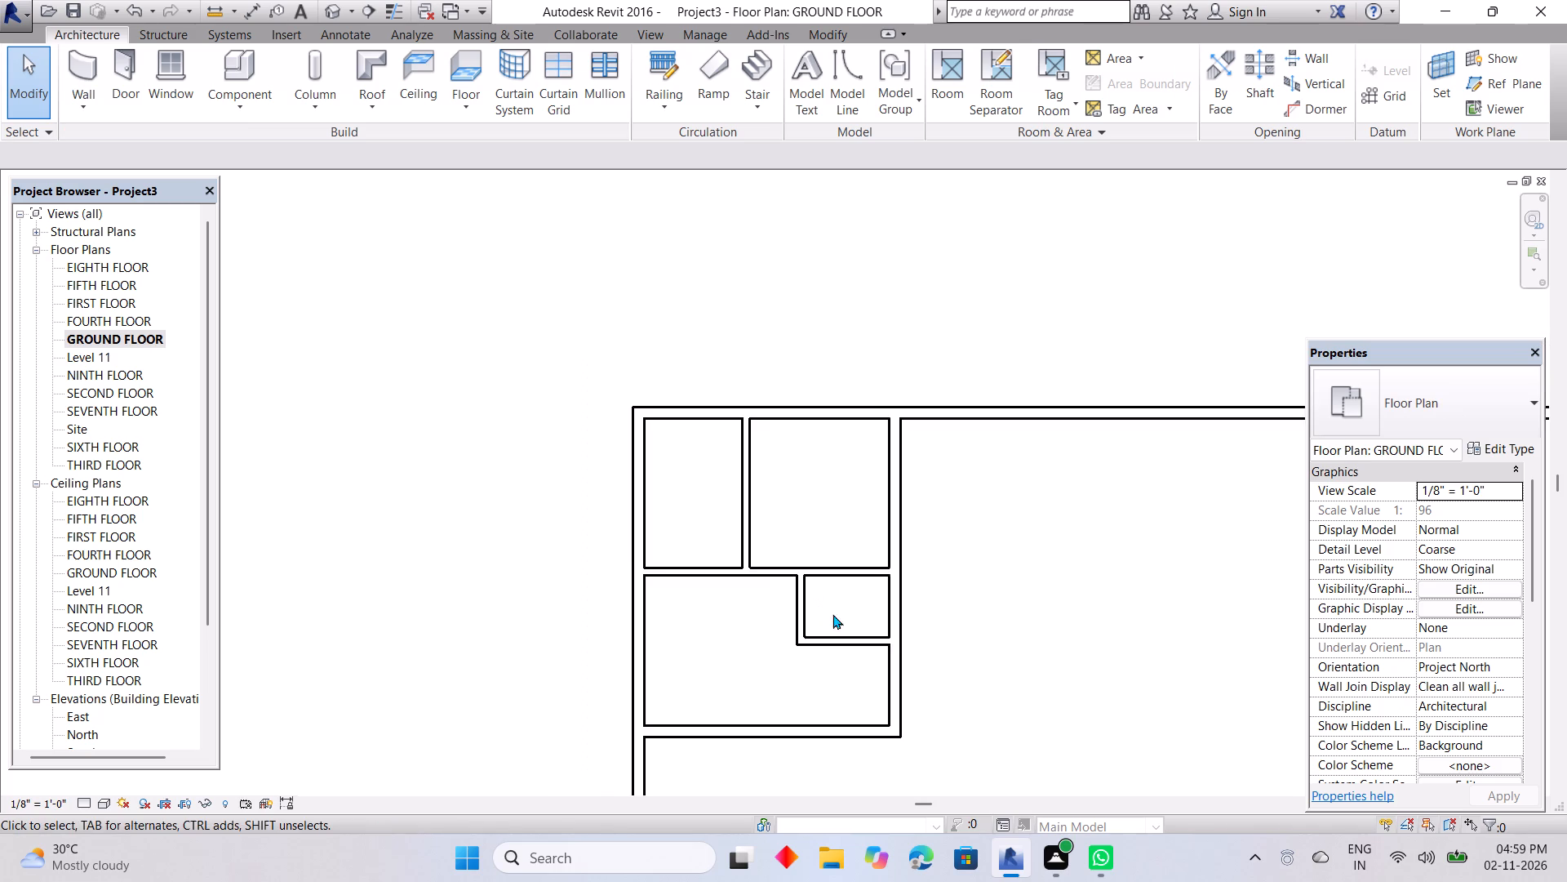
pyautogui.moveTo(850, 625); pyautogui.dragTo(819, 541, button='middle')
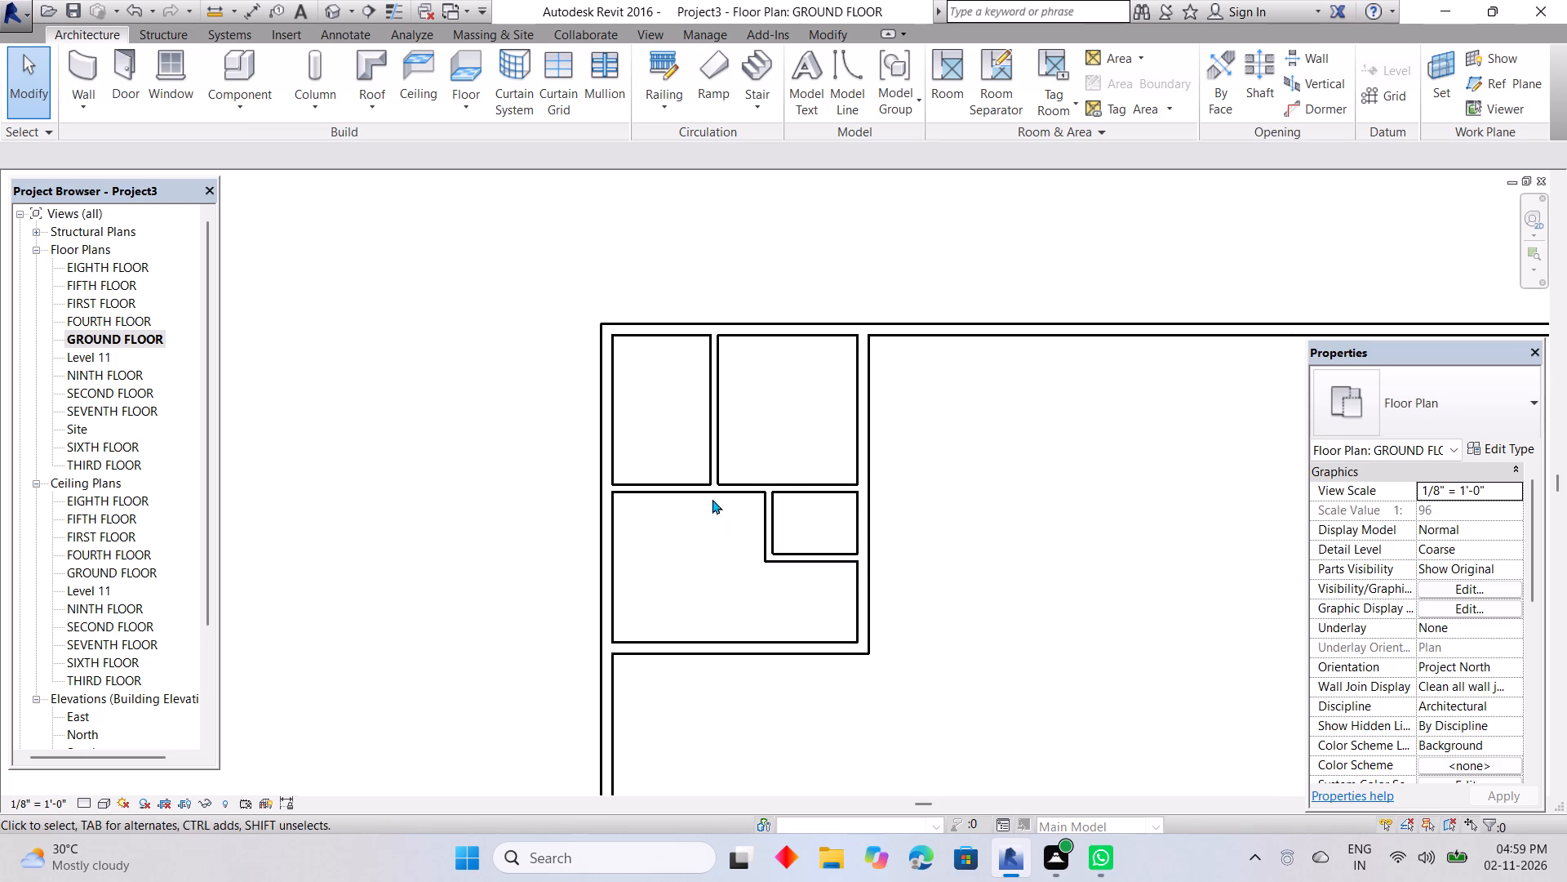
pyautogui.click(681, 480)
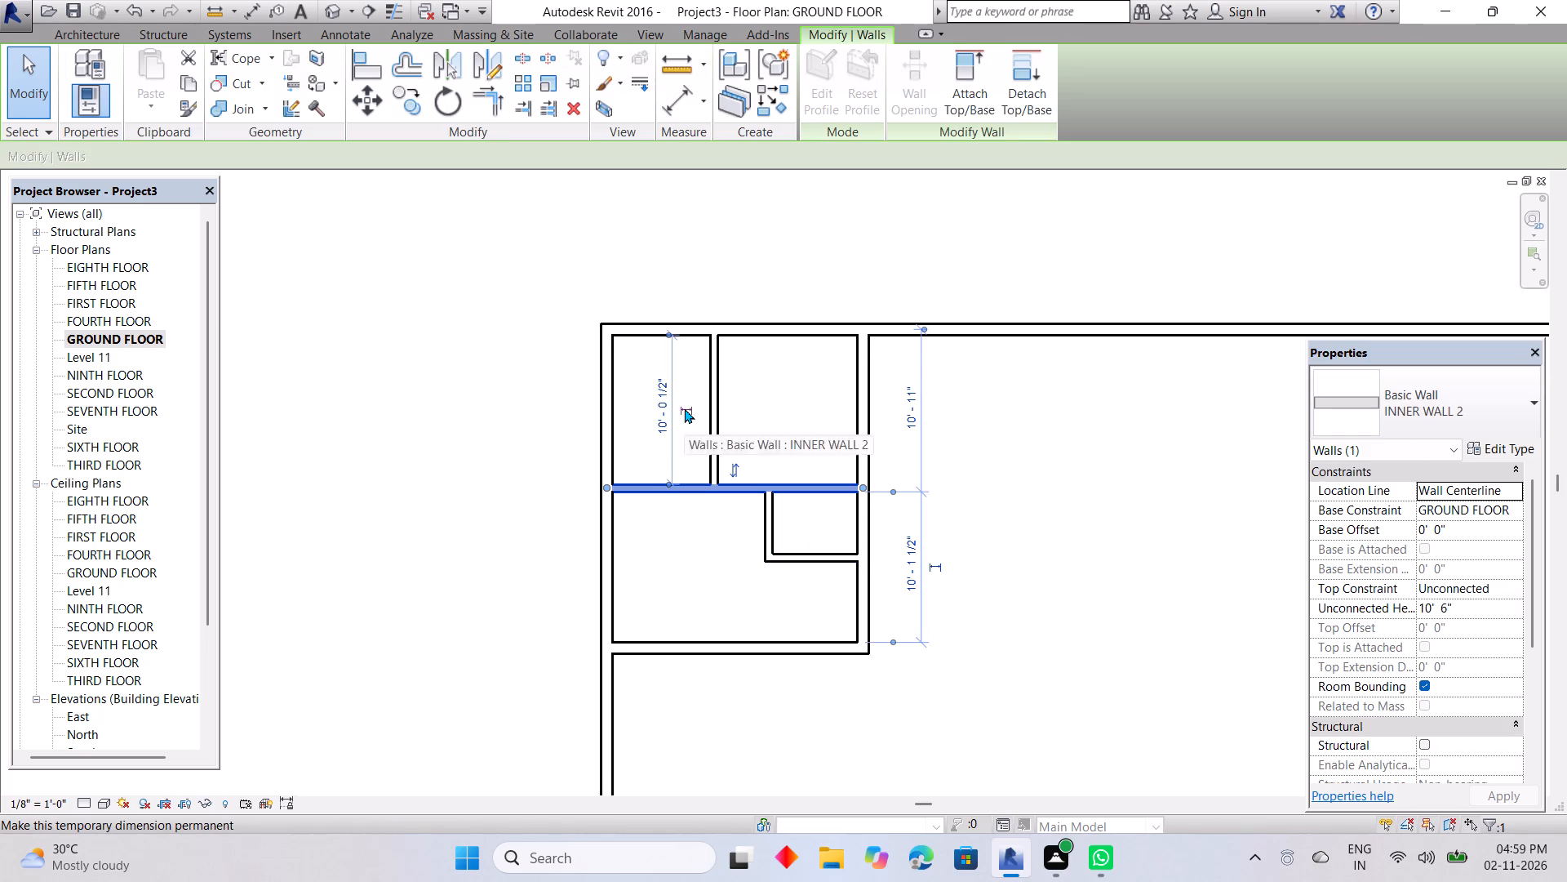
pyautogui.click(664, 428)
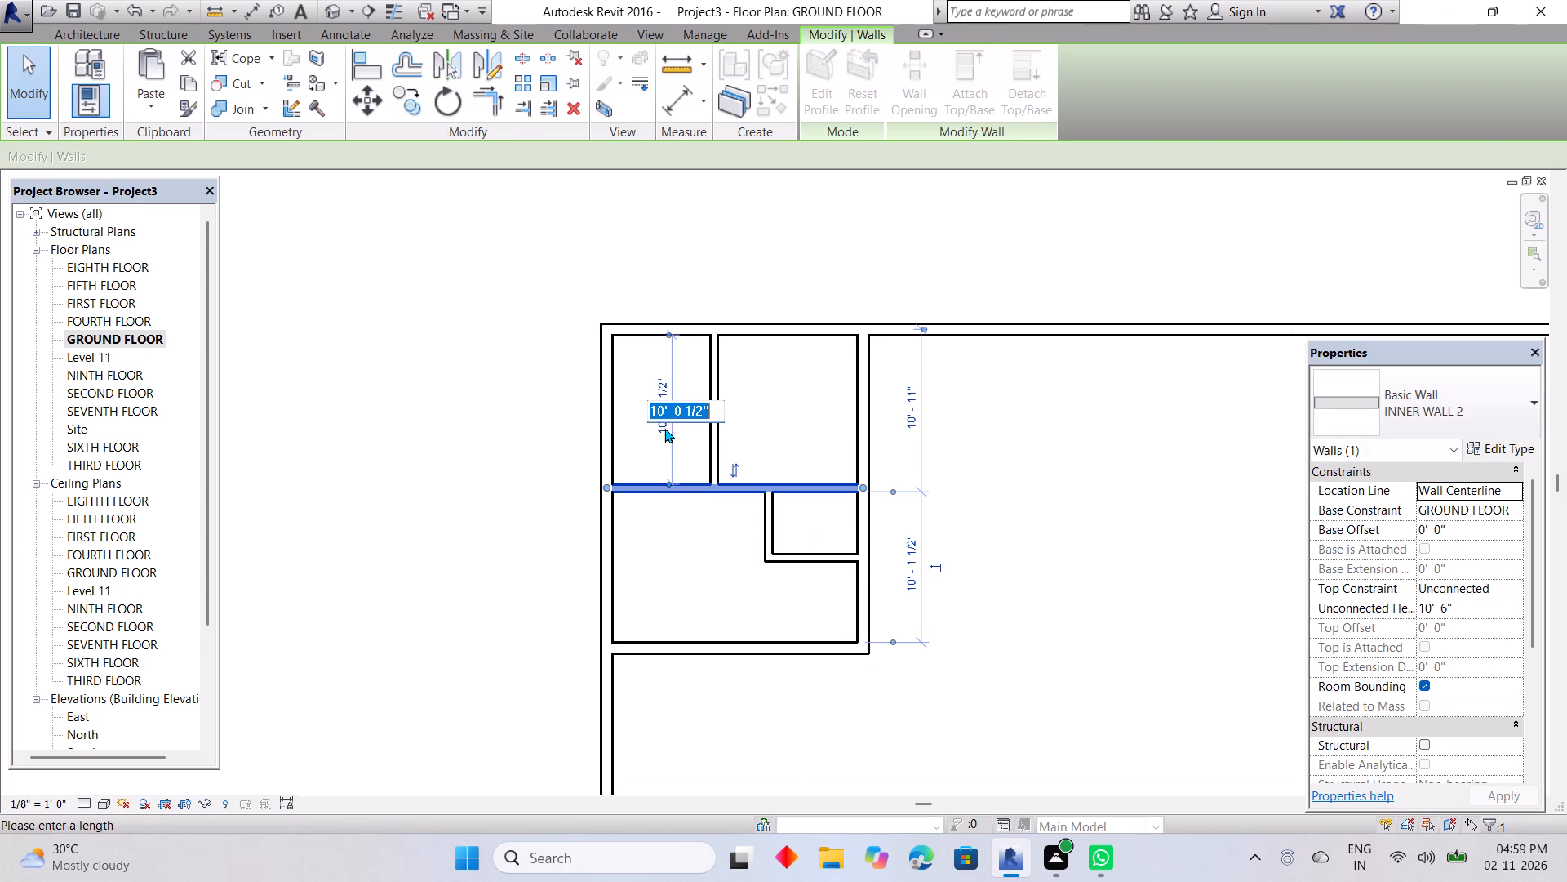
pyautogui.press('BackSpace')
pyautogui.press('1')
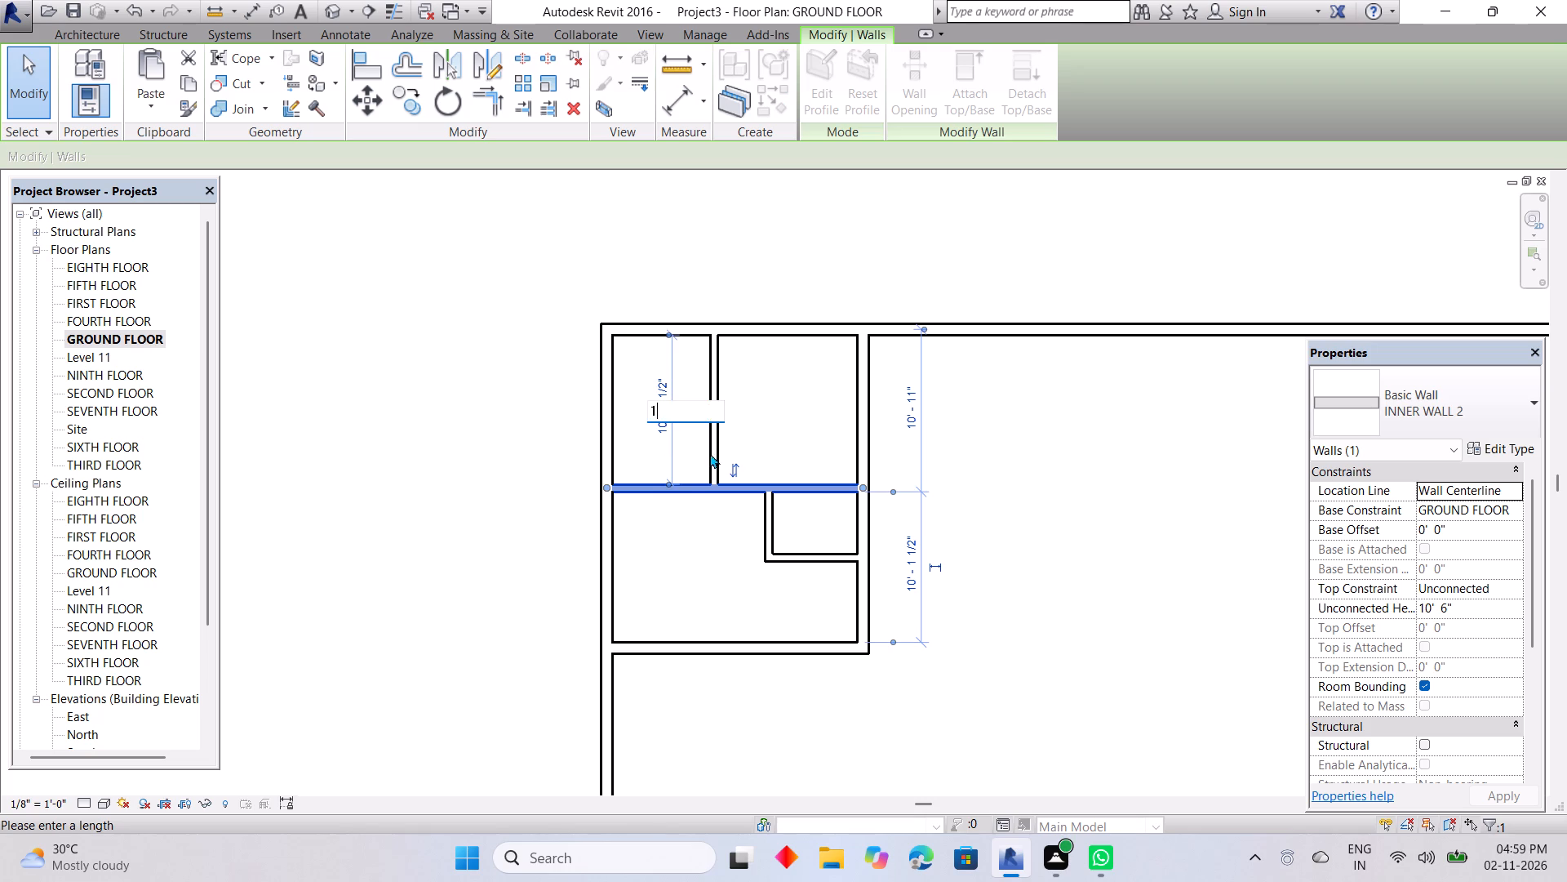
pyautogui.press('0')
pyautogui.press('Return')
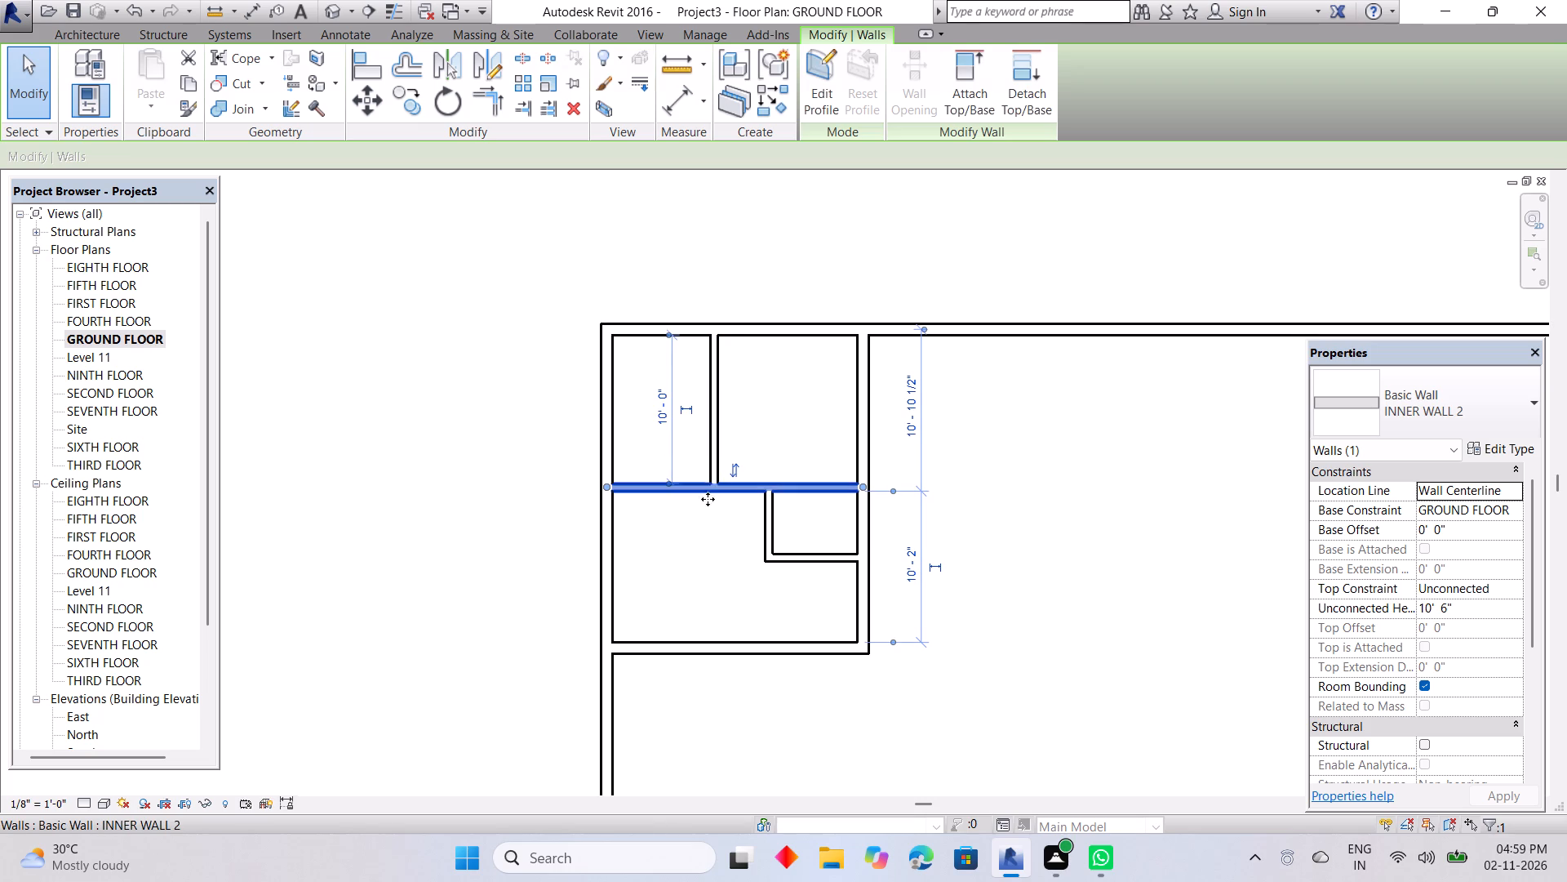
pyautogui.click(707, 504)
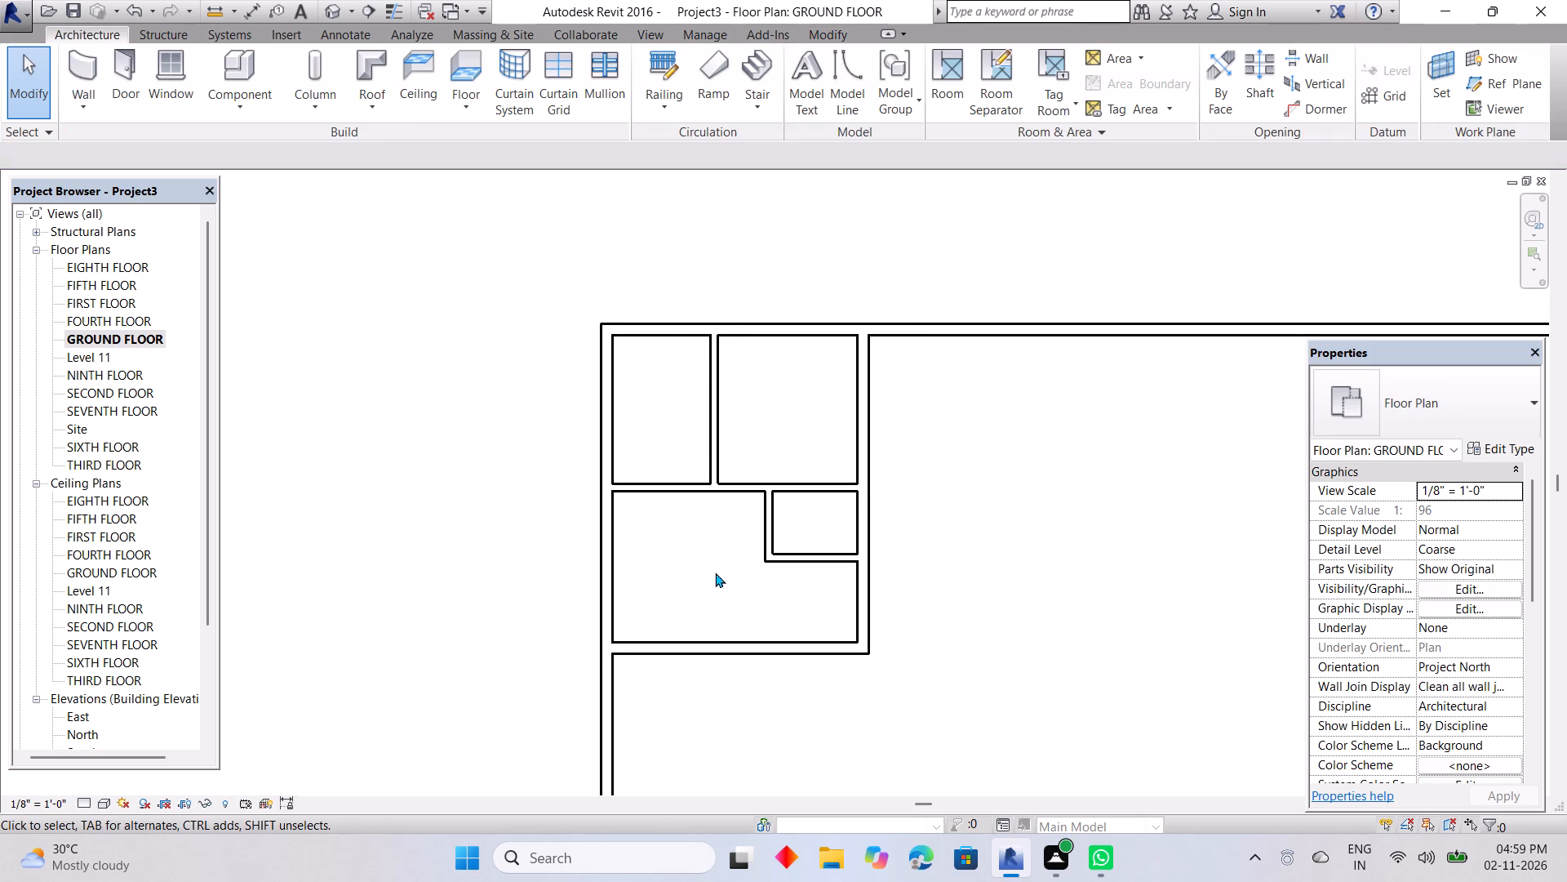
# Set the clear distance from the horizontal inner wall to the block's lower outer wall to 16' 0".
pyautogui.click(721, 646)
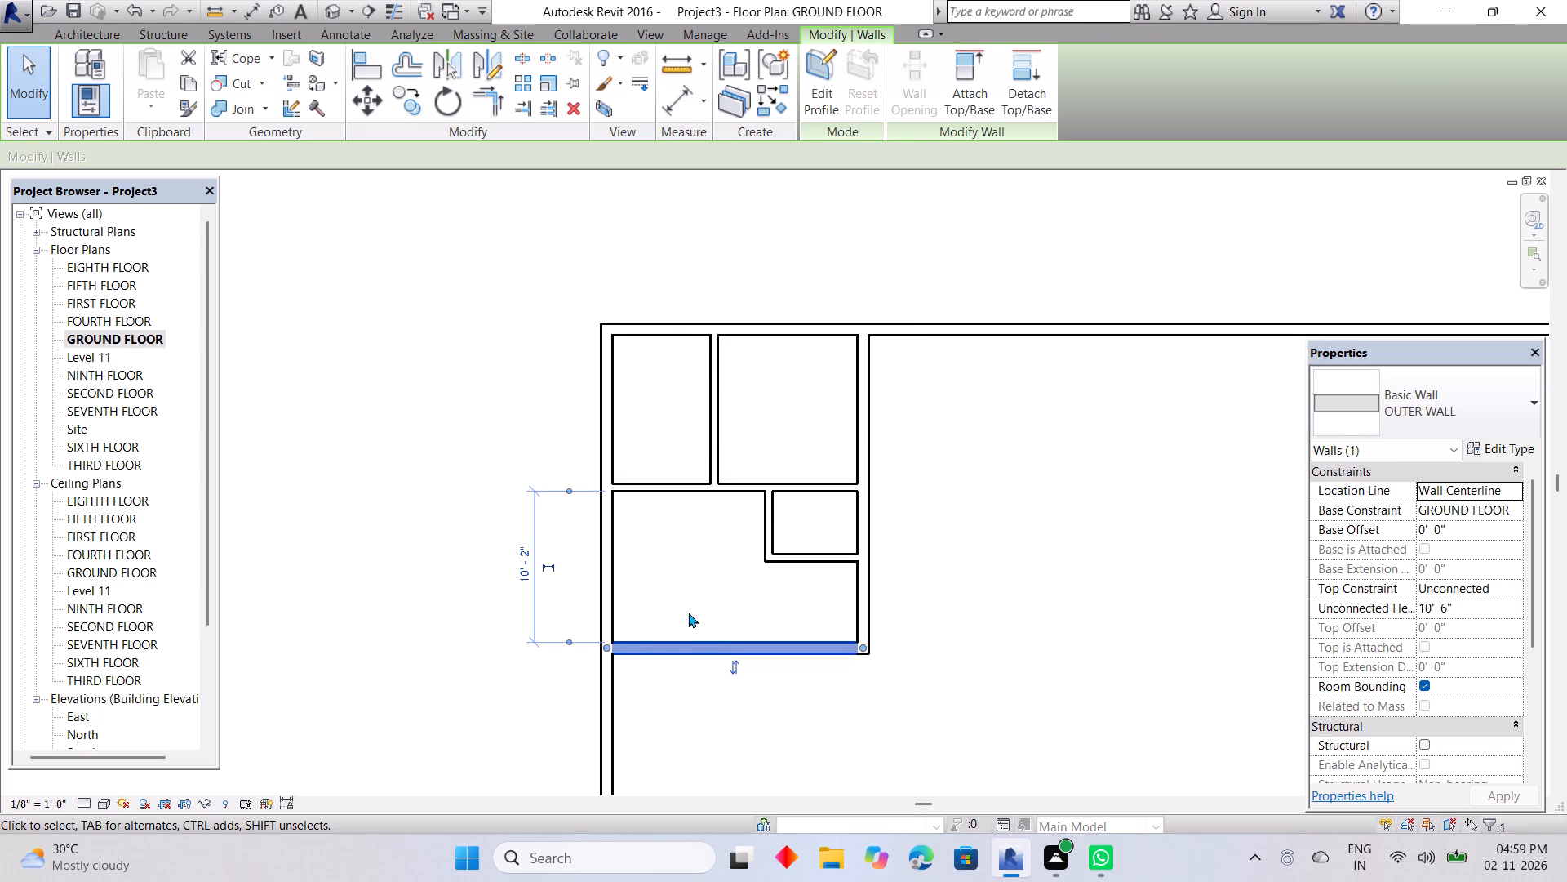
pyautogui.doubleClick(517, 572)
pyautogui.press('Escape')
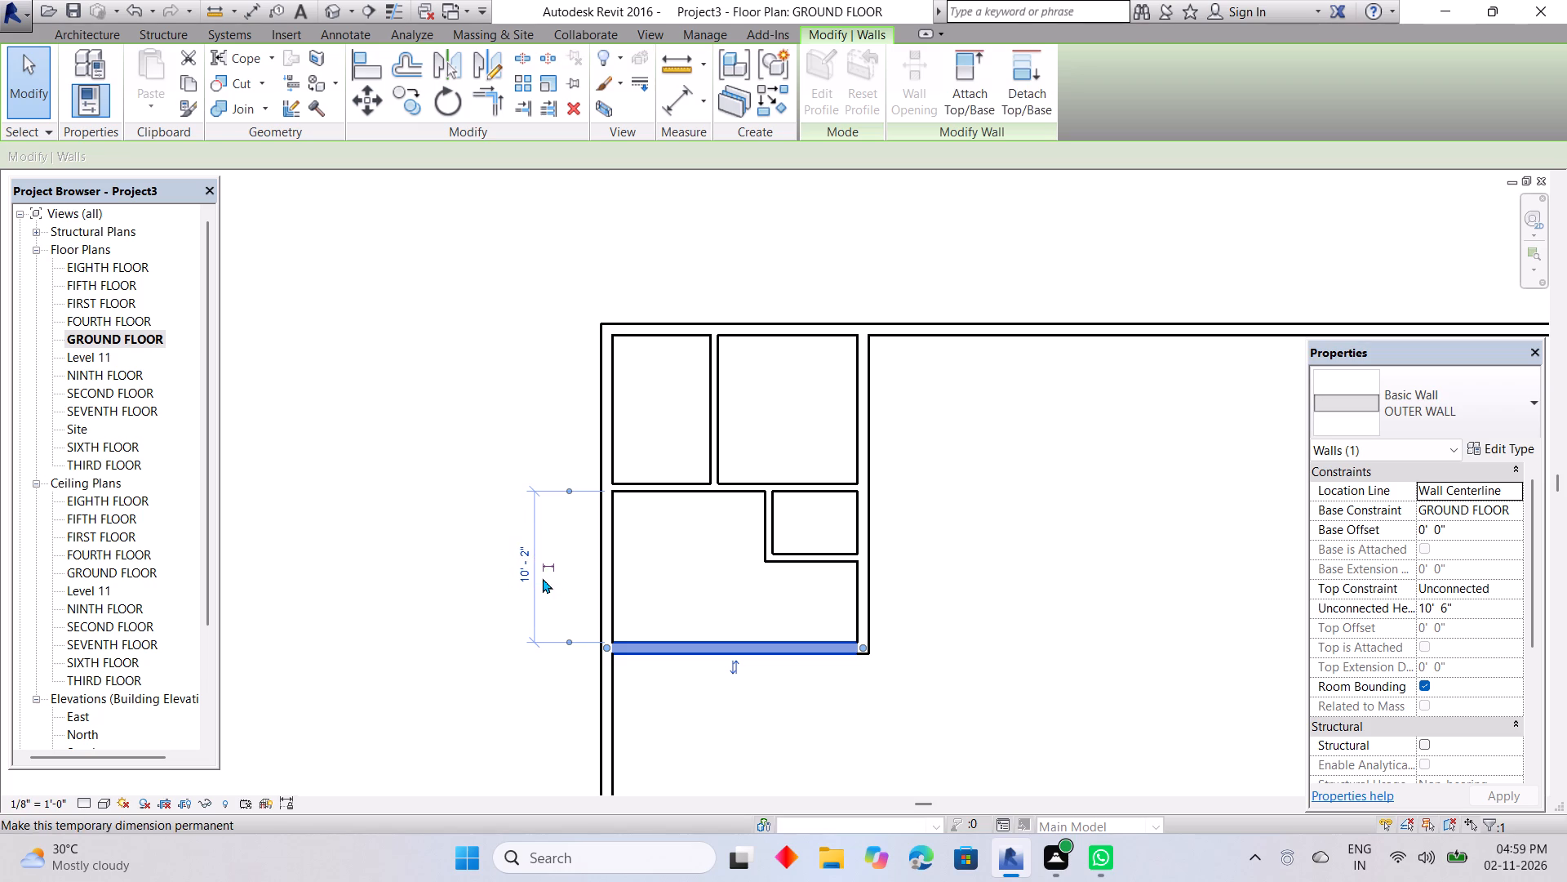
pyautogui.click(524, 552)
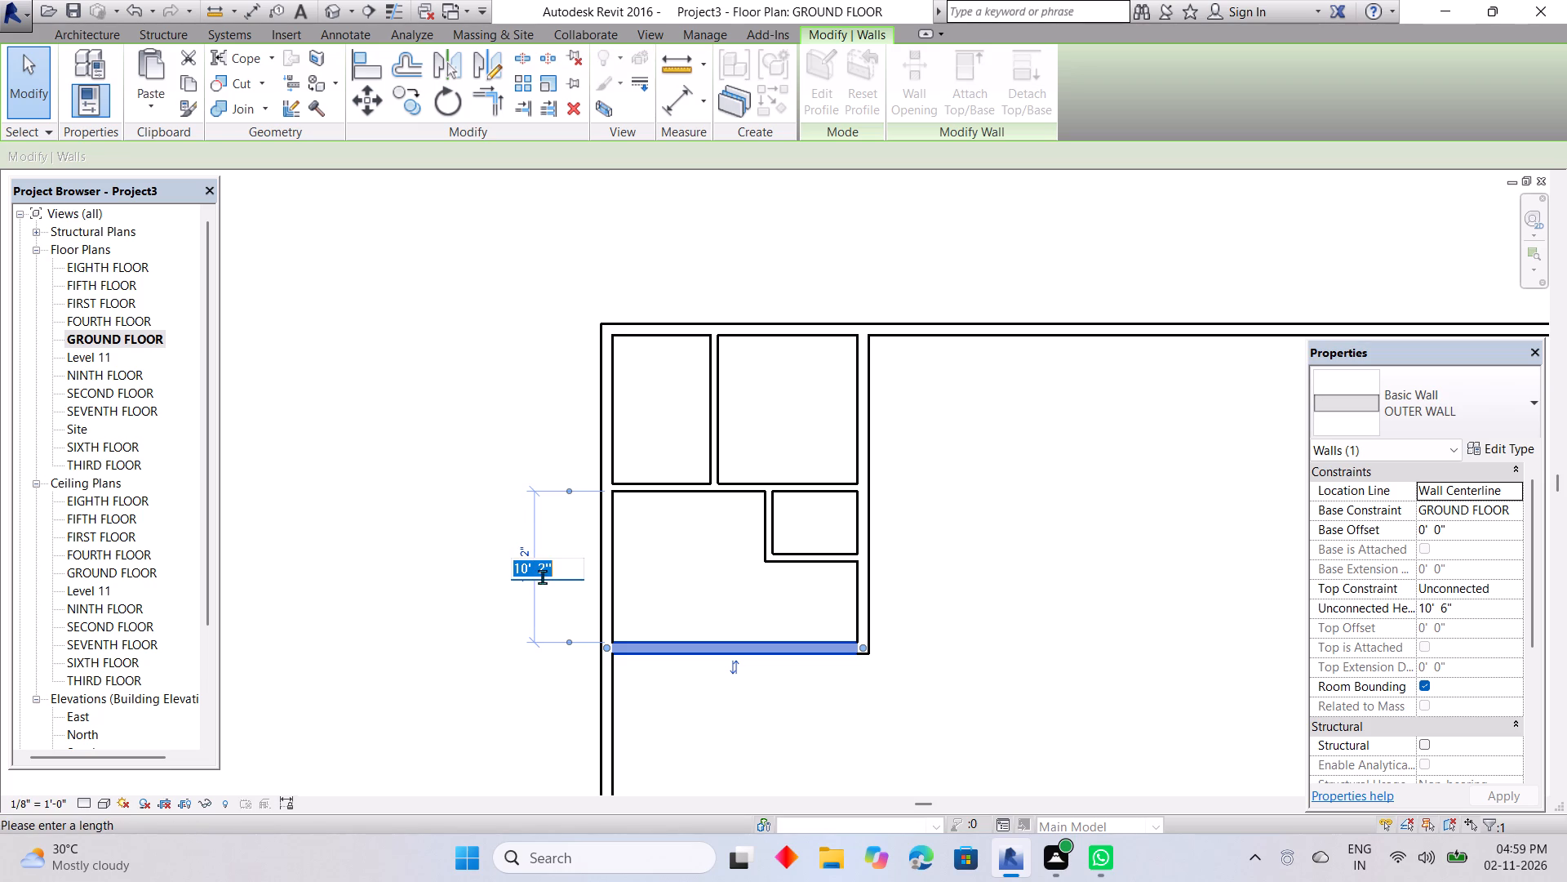
pyautogui.press('BackSpace')
pyautogui.press('1')
pyautogui.press('6')
pyautogui.press('Return')
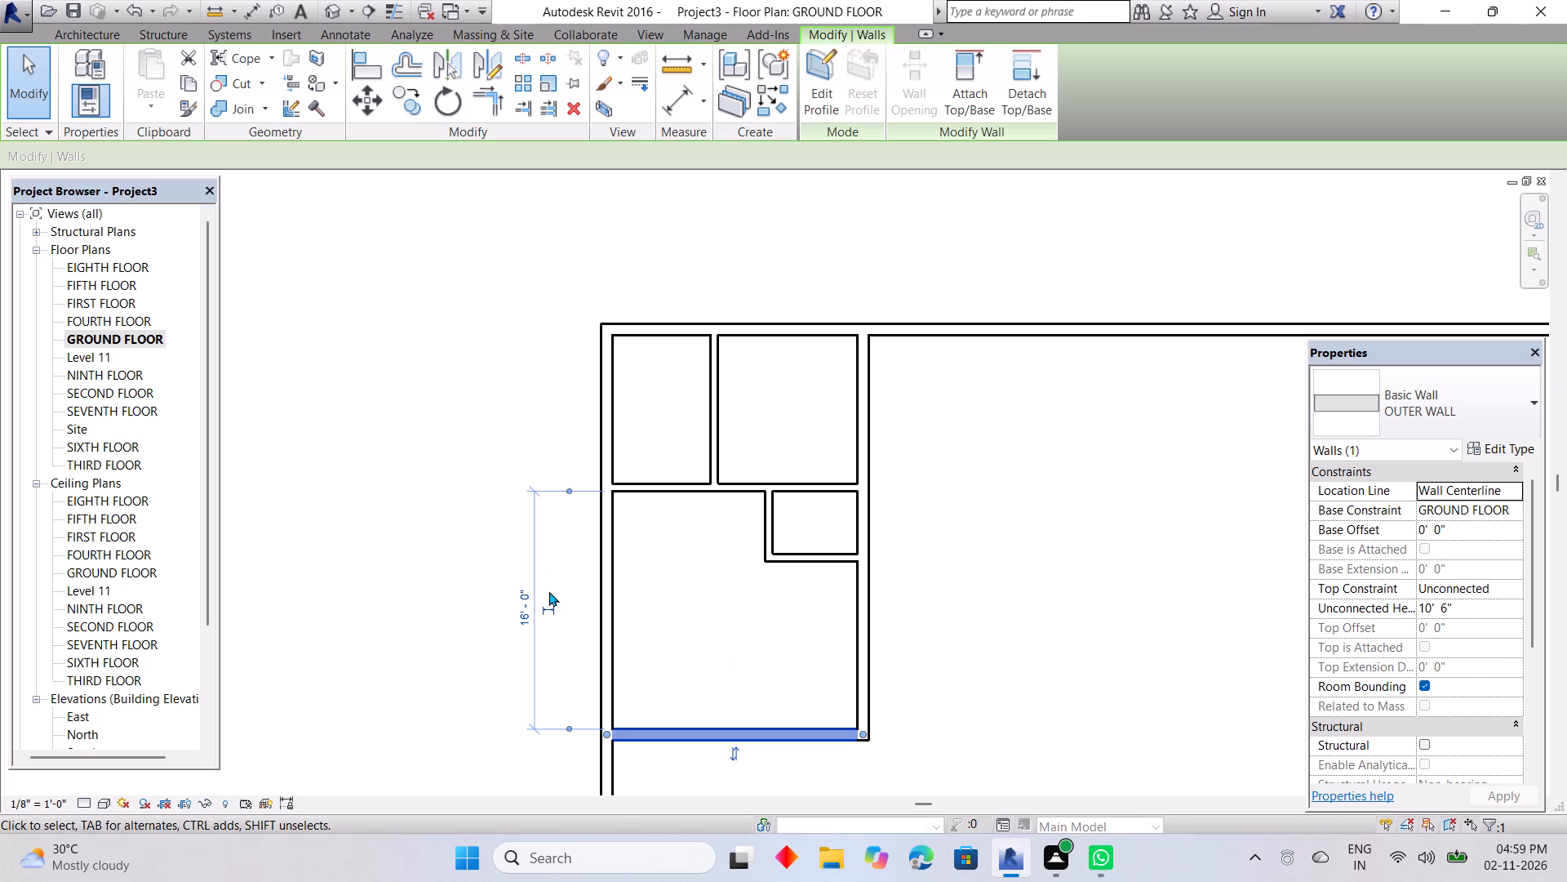
pyautogui.click(719, 587)
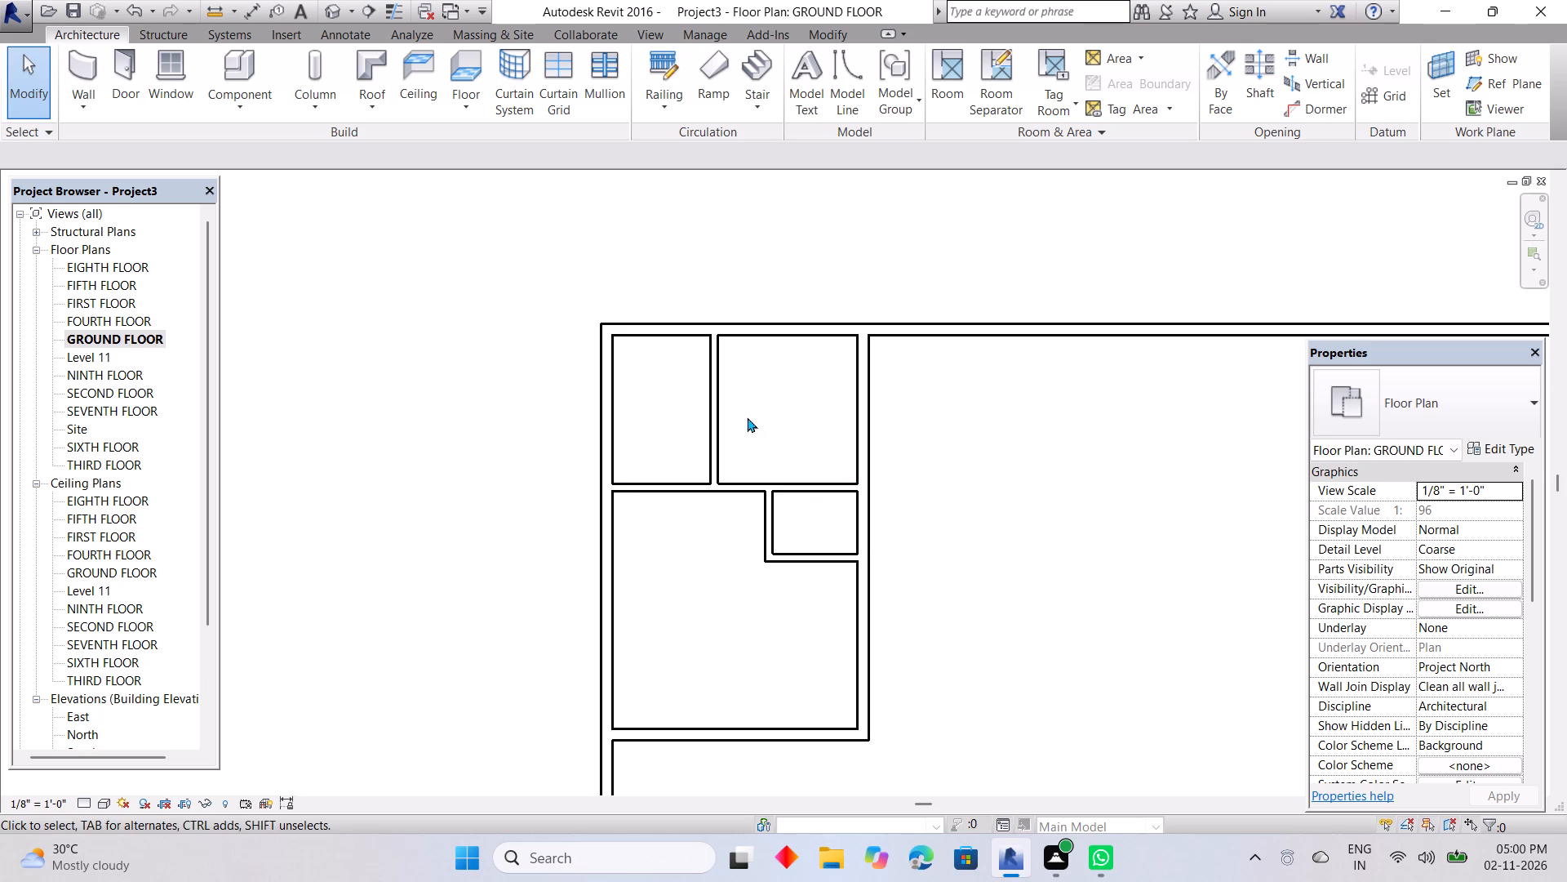
# Set the clear distance between the block's left outer wall and the upper vertical inner wall to 6' 6".
pyautogui.click(715, 434)
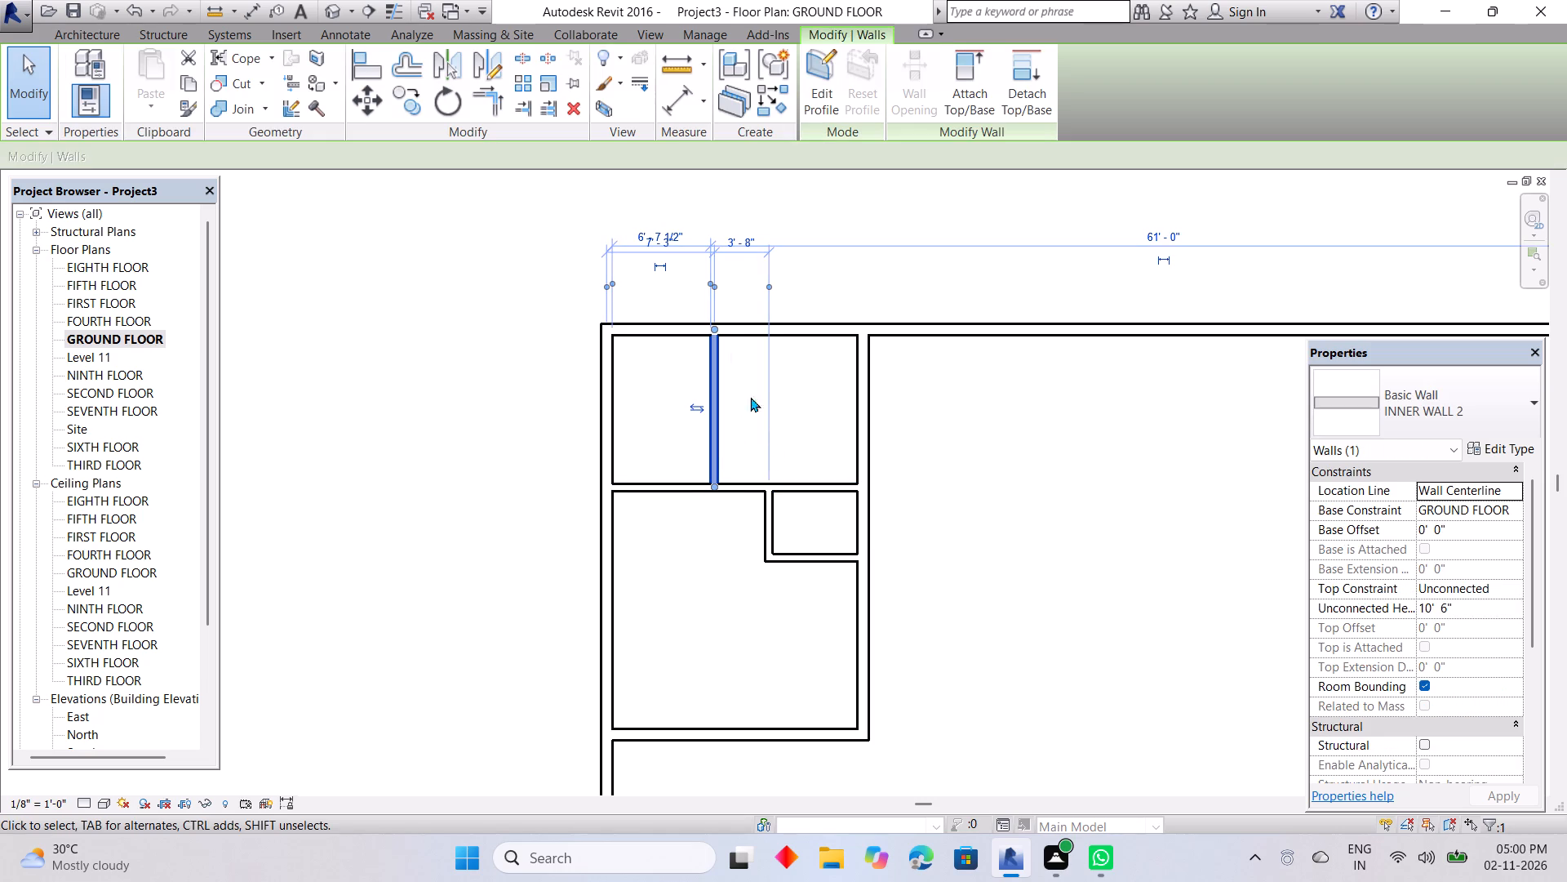
pyautogui.scroll(9, 679, 259)
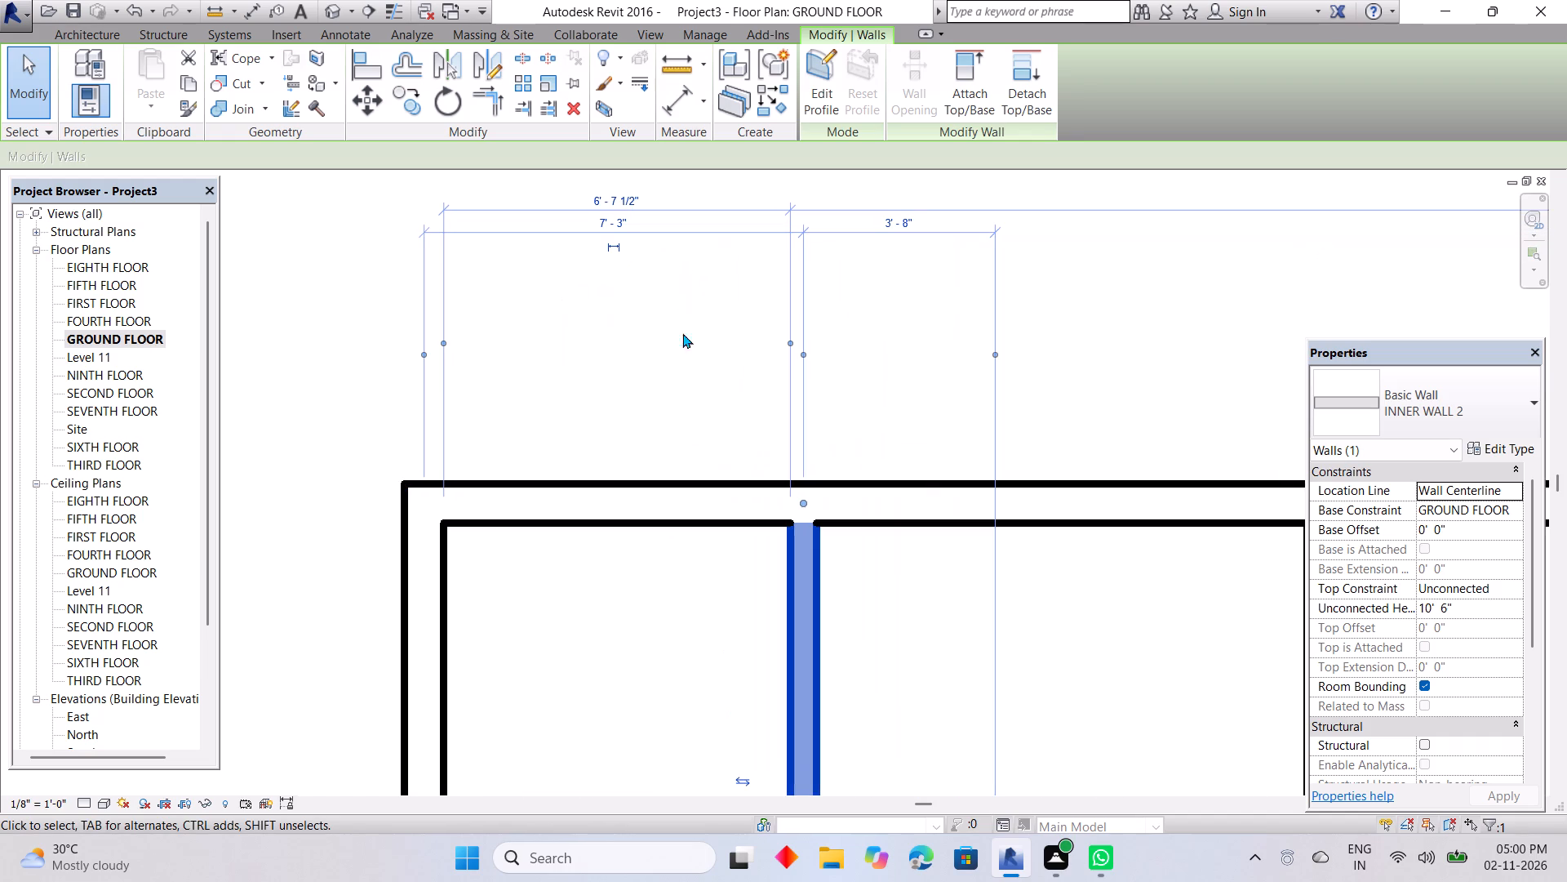
pyautogui.moveTo(689, 345); pyautogui.dragTo(709, 487, button='middle')
pyautogui.scroll(3, 650, 328)
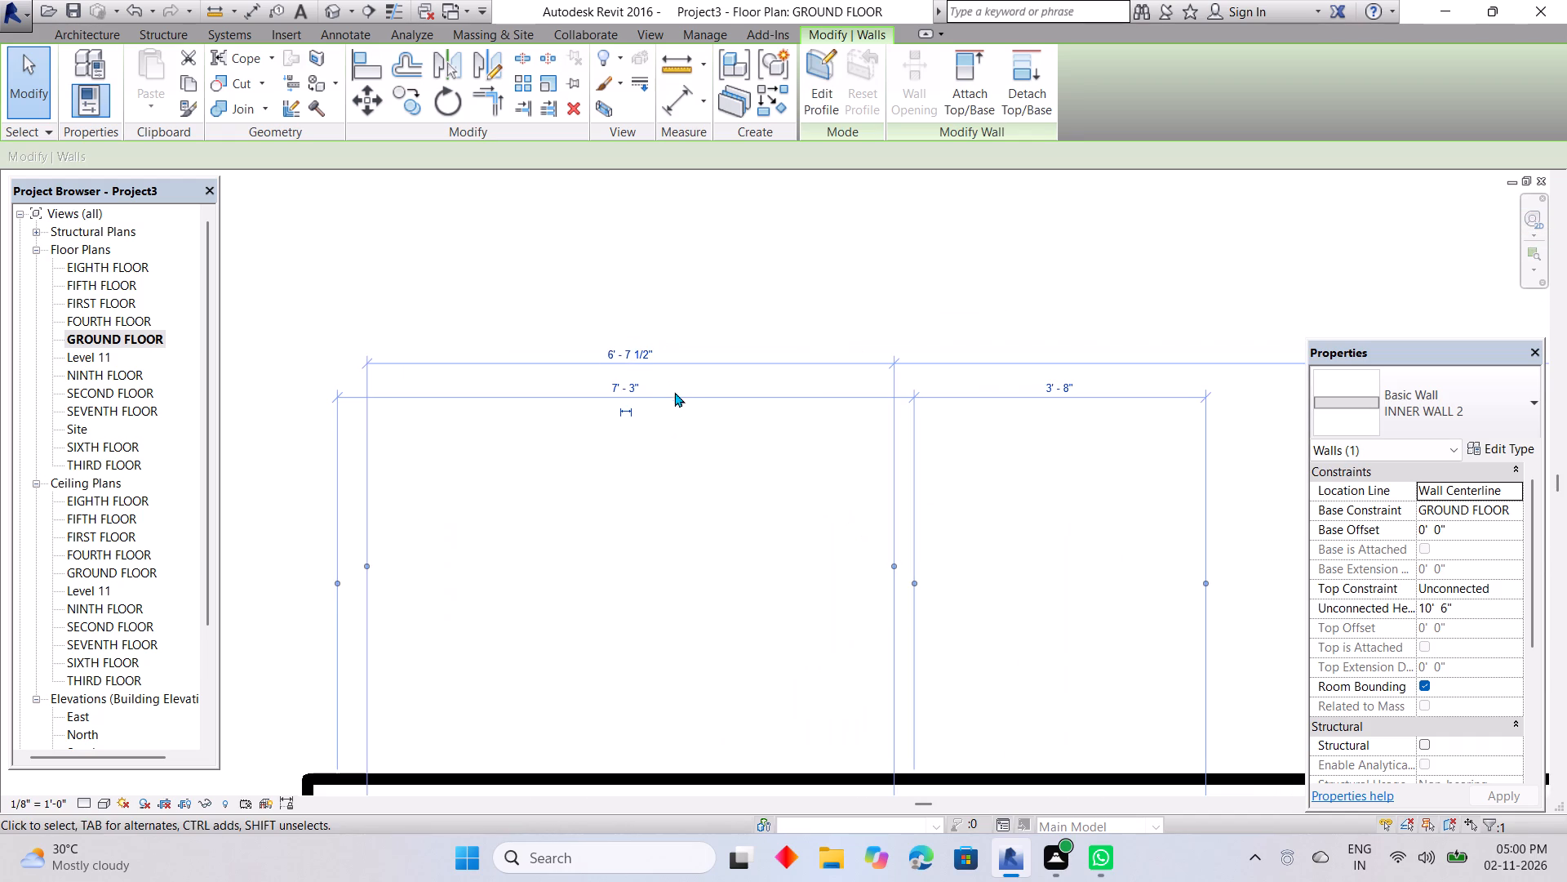
pyautogui.scroll(-3, 676, 398)
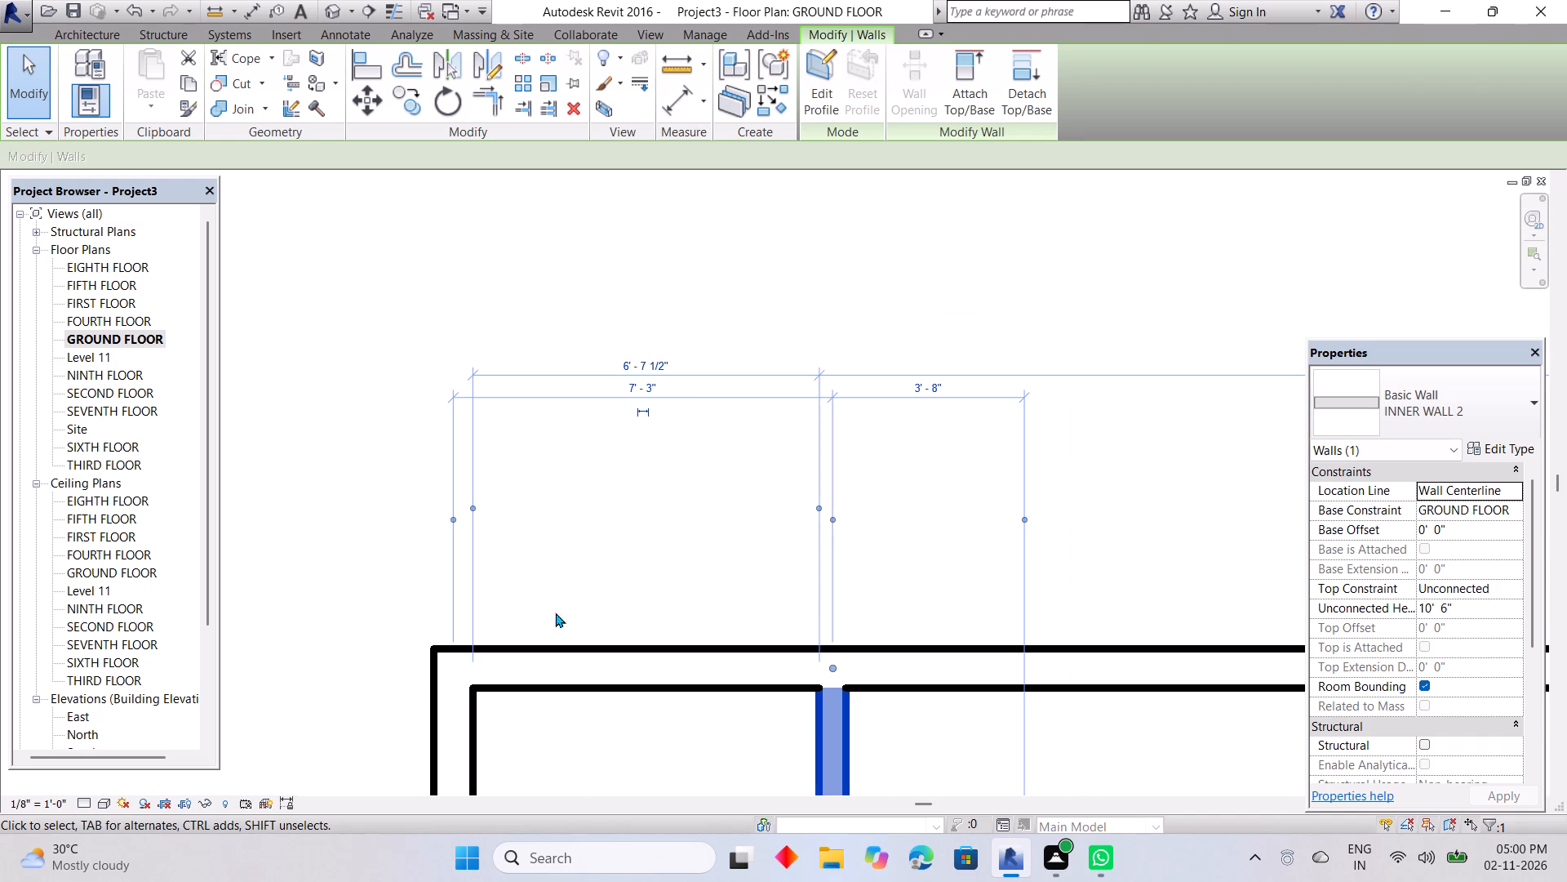
pyautogui.click(650, 369)
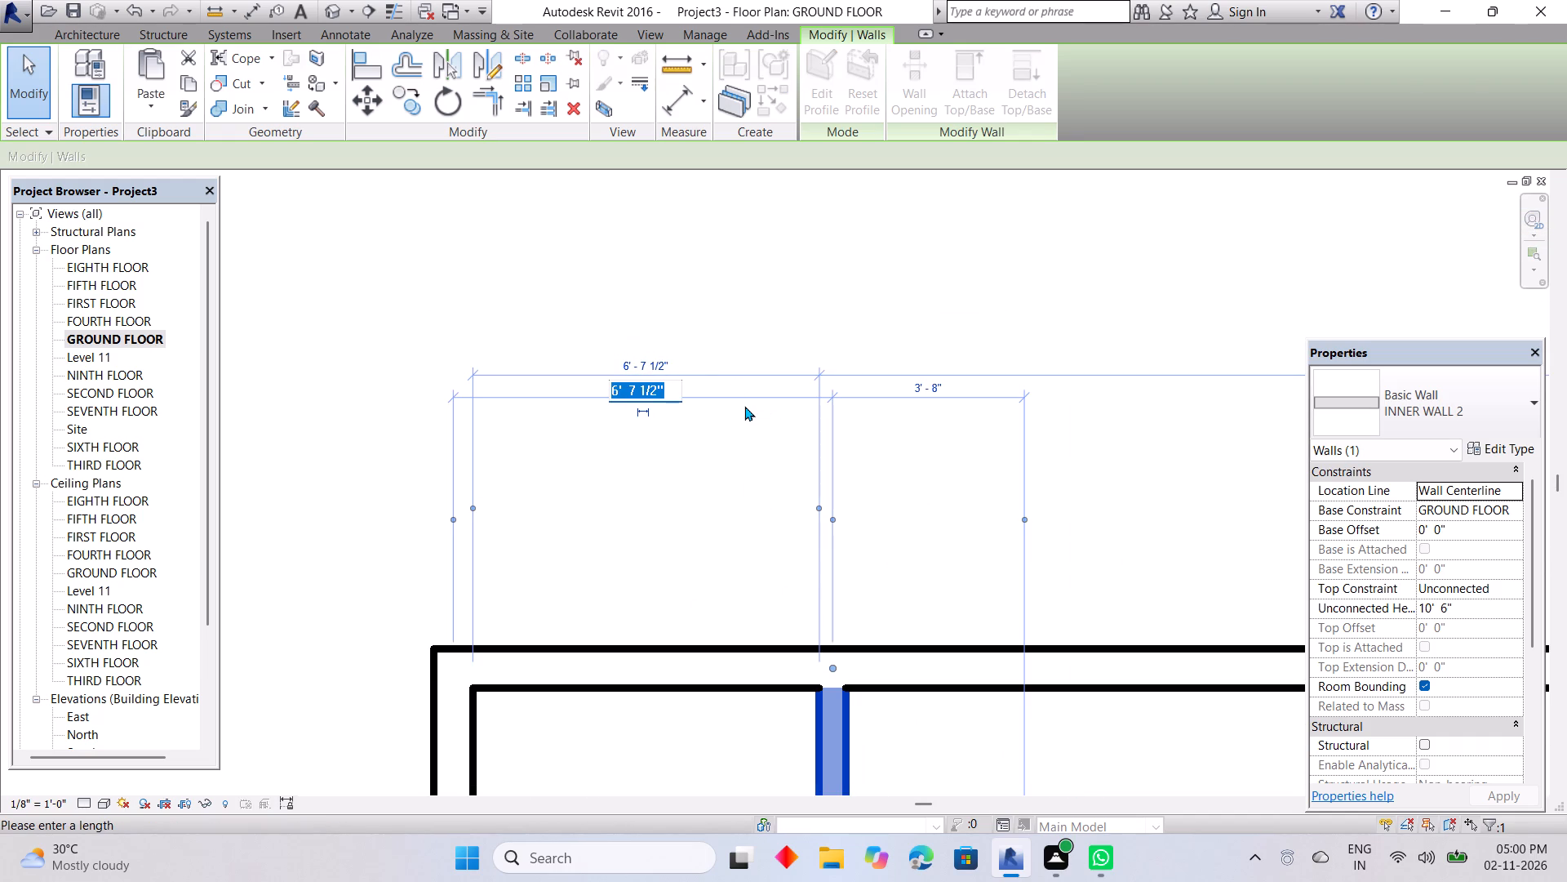
pyautogui.press('BackSpace')
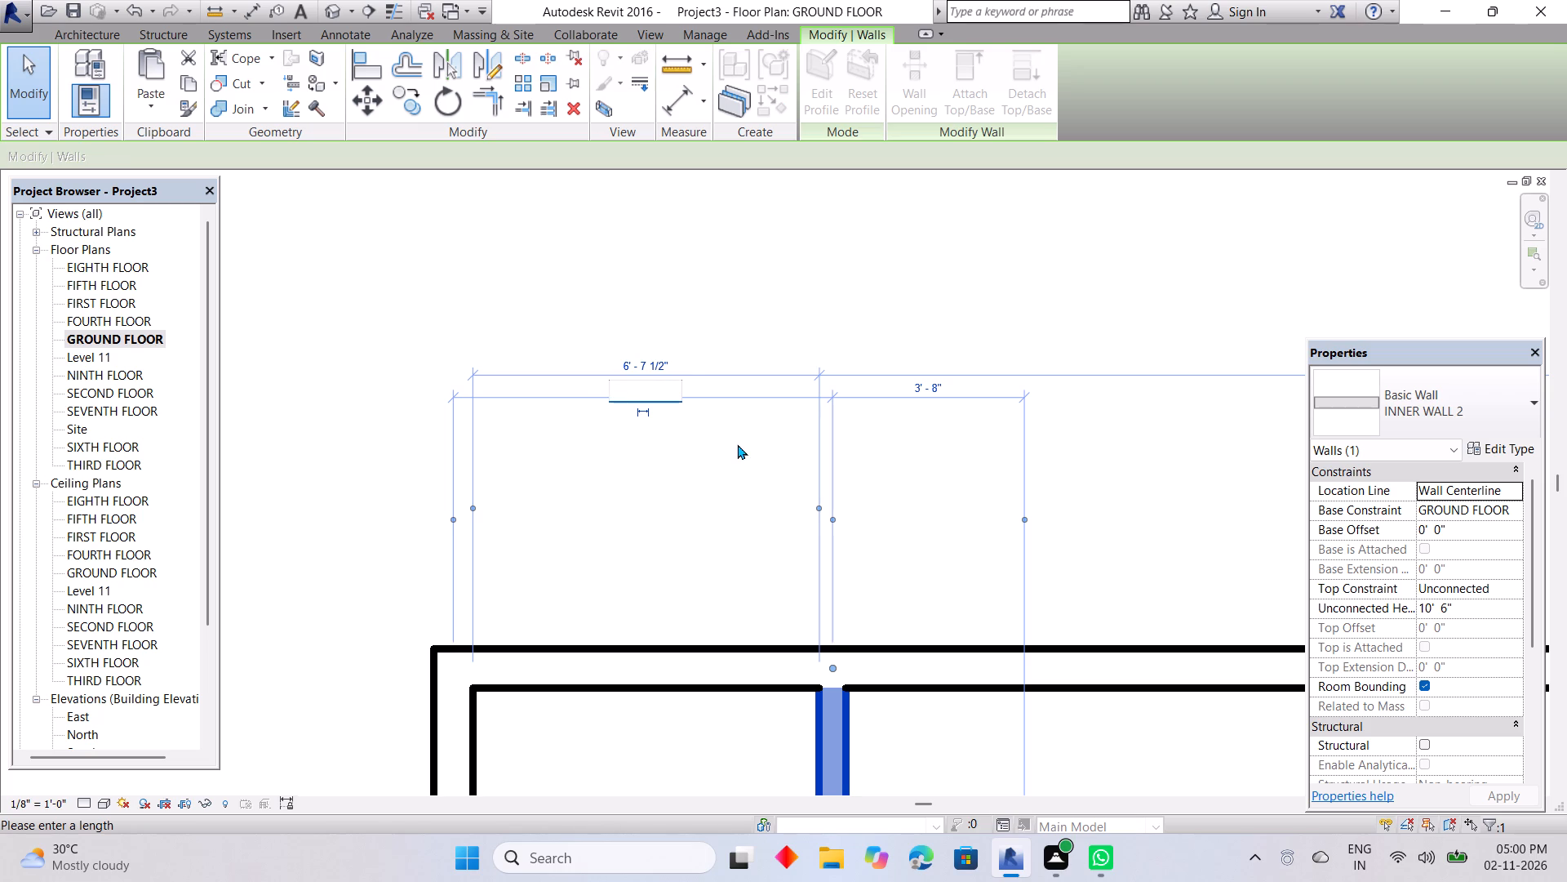
pyautogui.press('6')
pyautogui.write("'6")
pyautogui.press('Return')
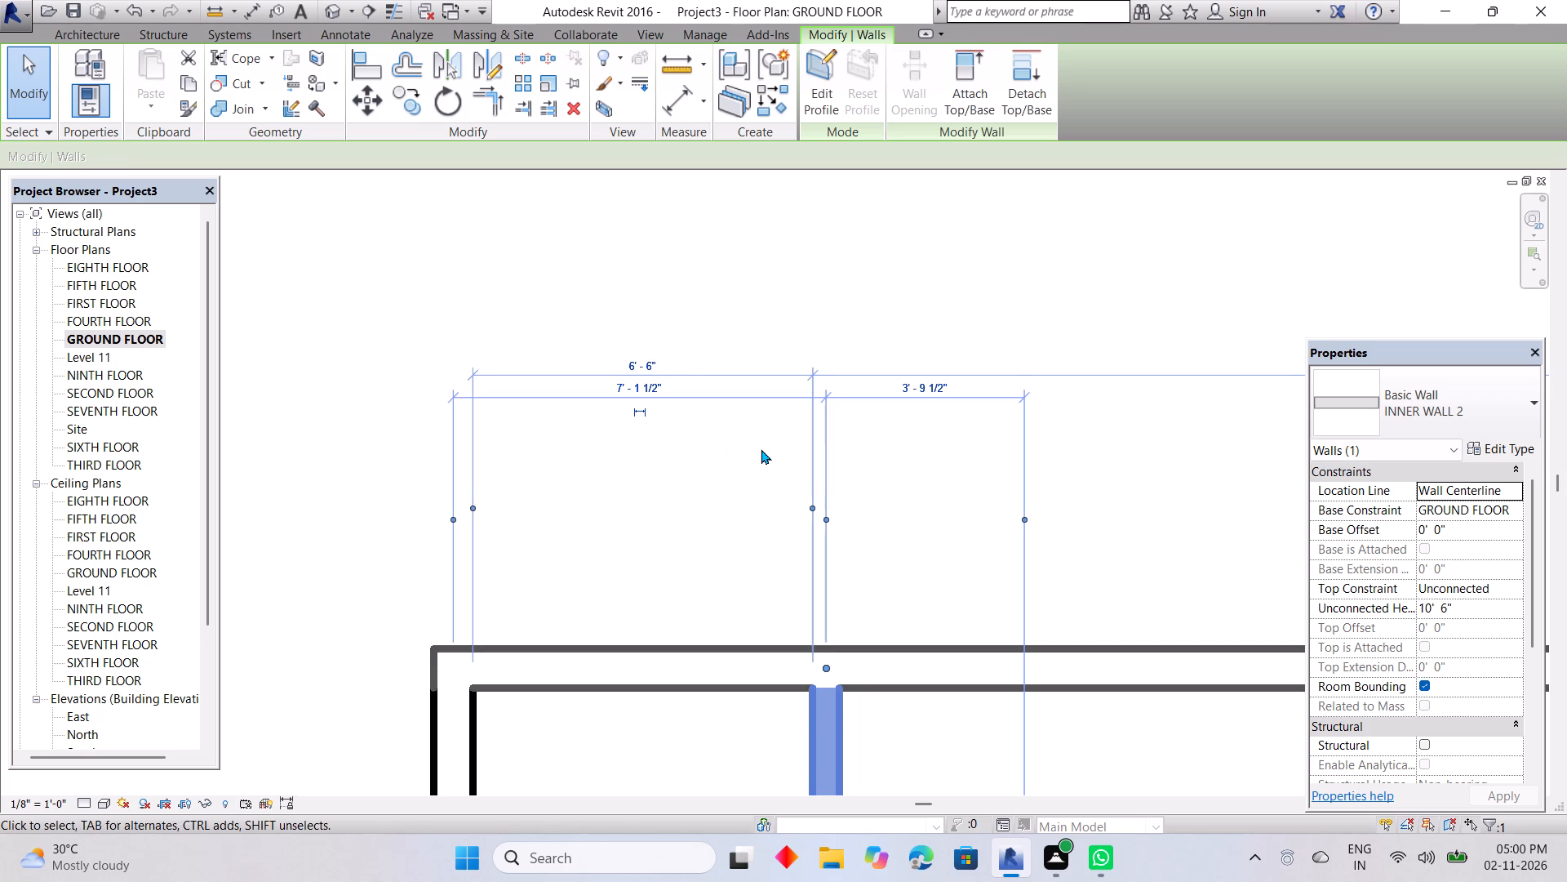
pyautogui.click(663, 475)
# Set the clear distance from the upper vertical inner wall to the block's right outer wall to 9' 3".
pyautogui.moveTo(850, 546); pyautogui.dragTo(659, 431, button='middle')
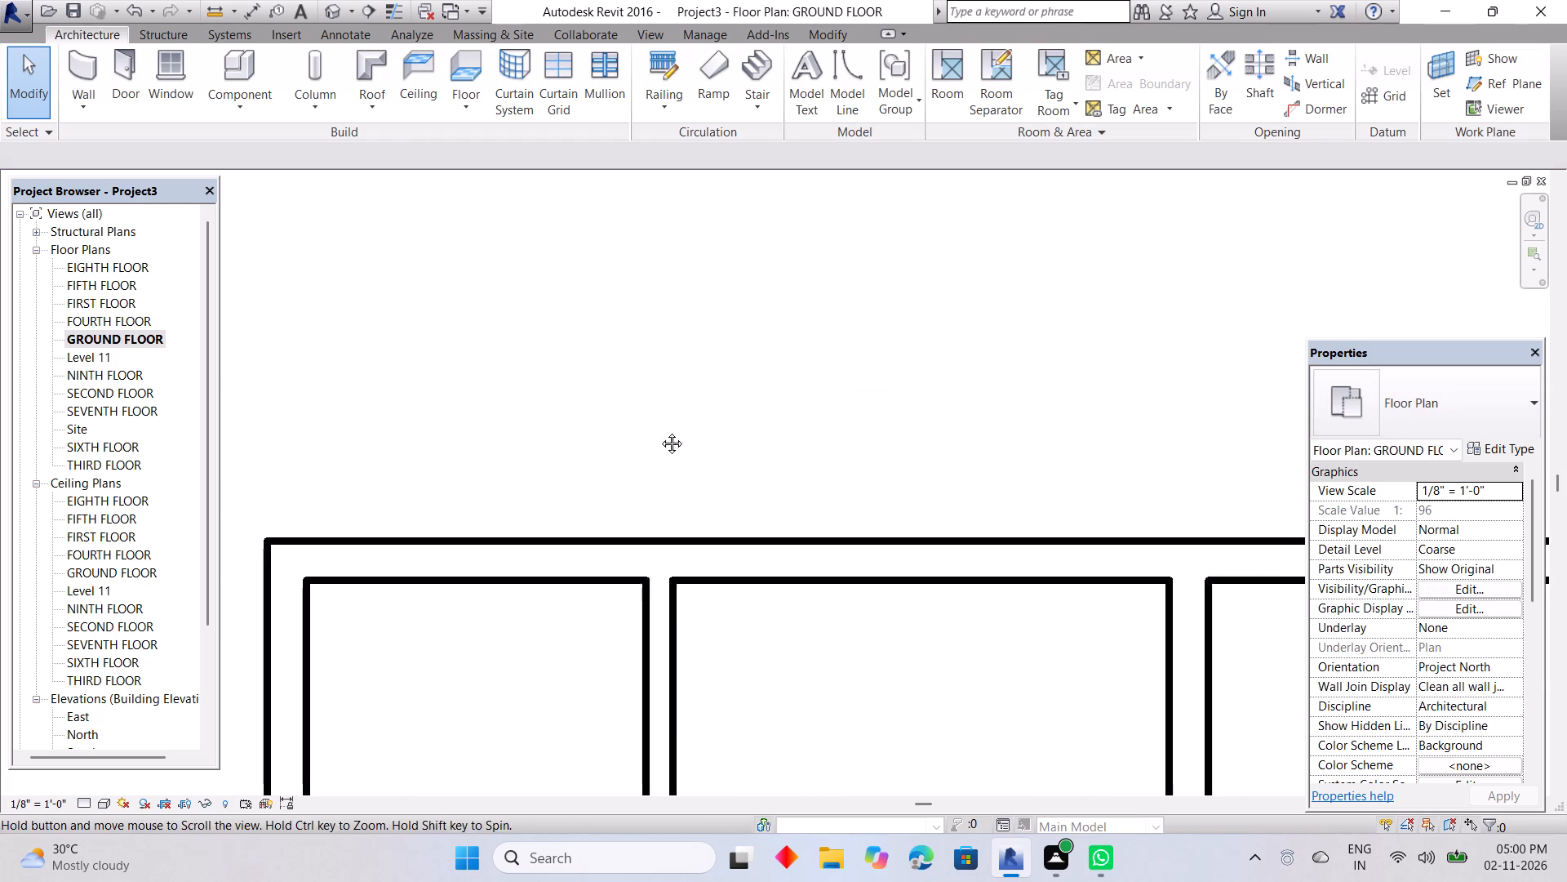
pyautogui.moveTo(659, 431); pyautogui.dragTo(659, 431, button='middle')
pyautogui.scroll(-3, 832, 590)
pyautogui.moveTo(1045, 617); pyautogui.dragTo(1018, 538, button='middle')
pyautogui.click(1041, 561)
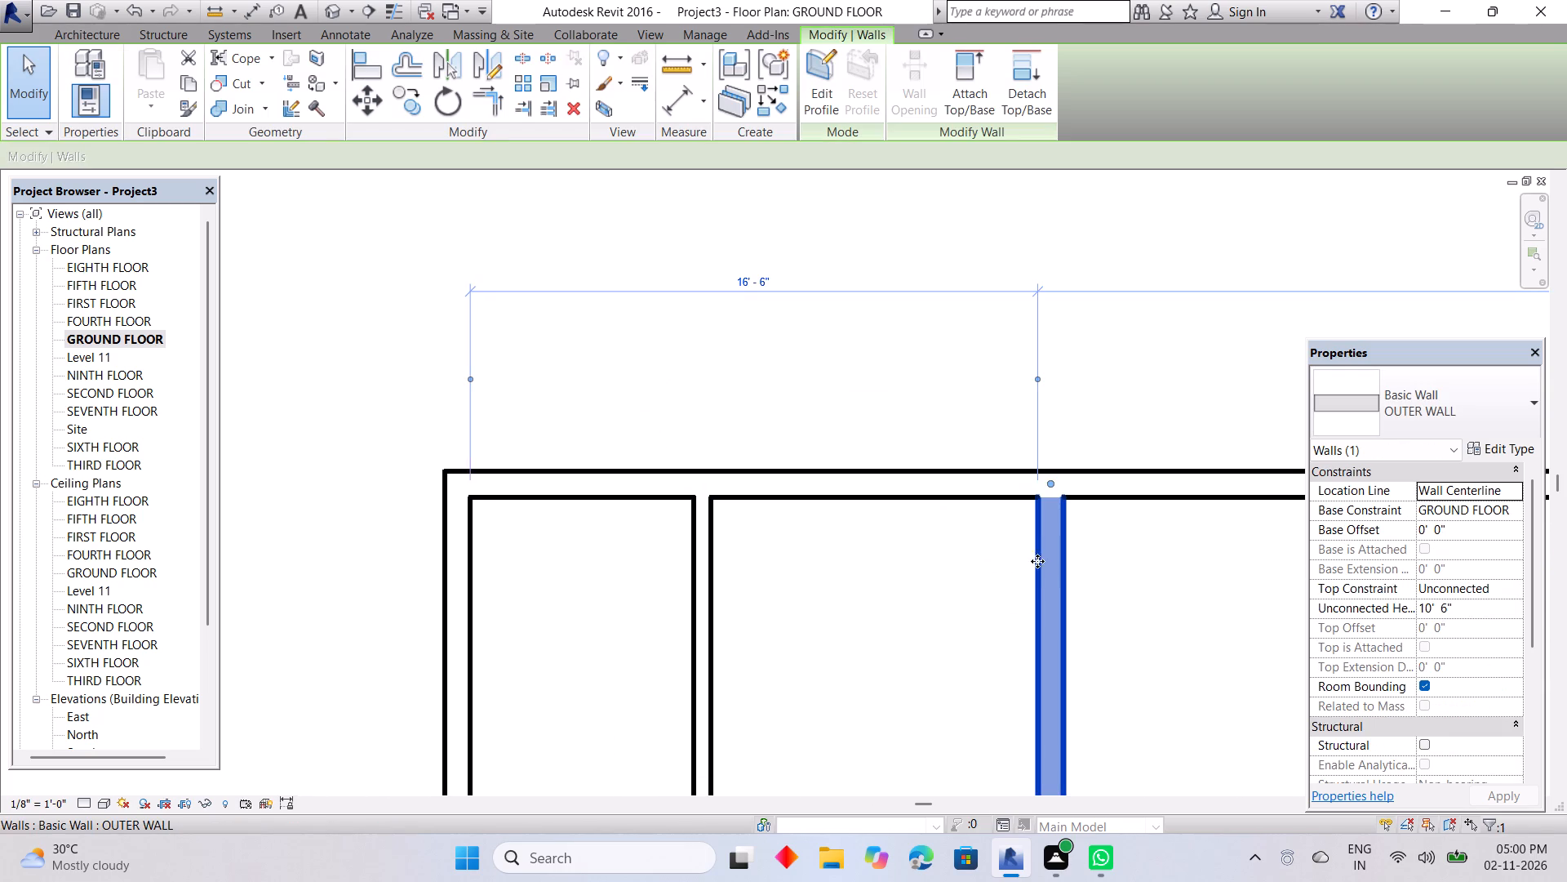
pyautogui.moveTo(472, 377); pyautogui.dragTo(710, 439)
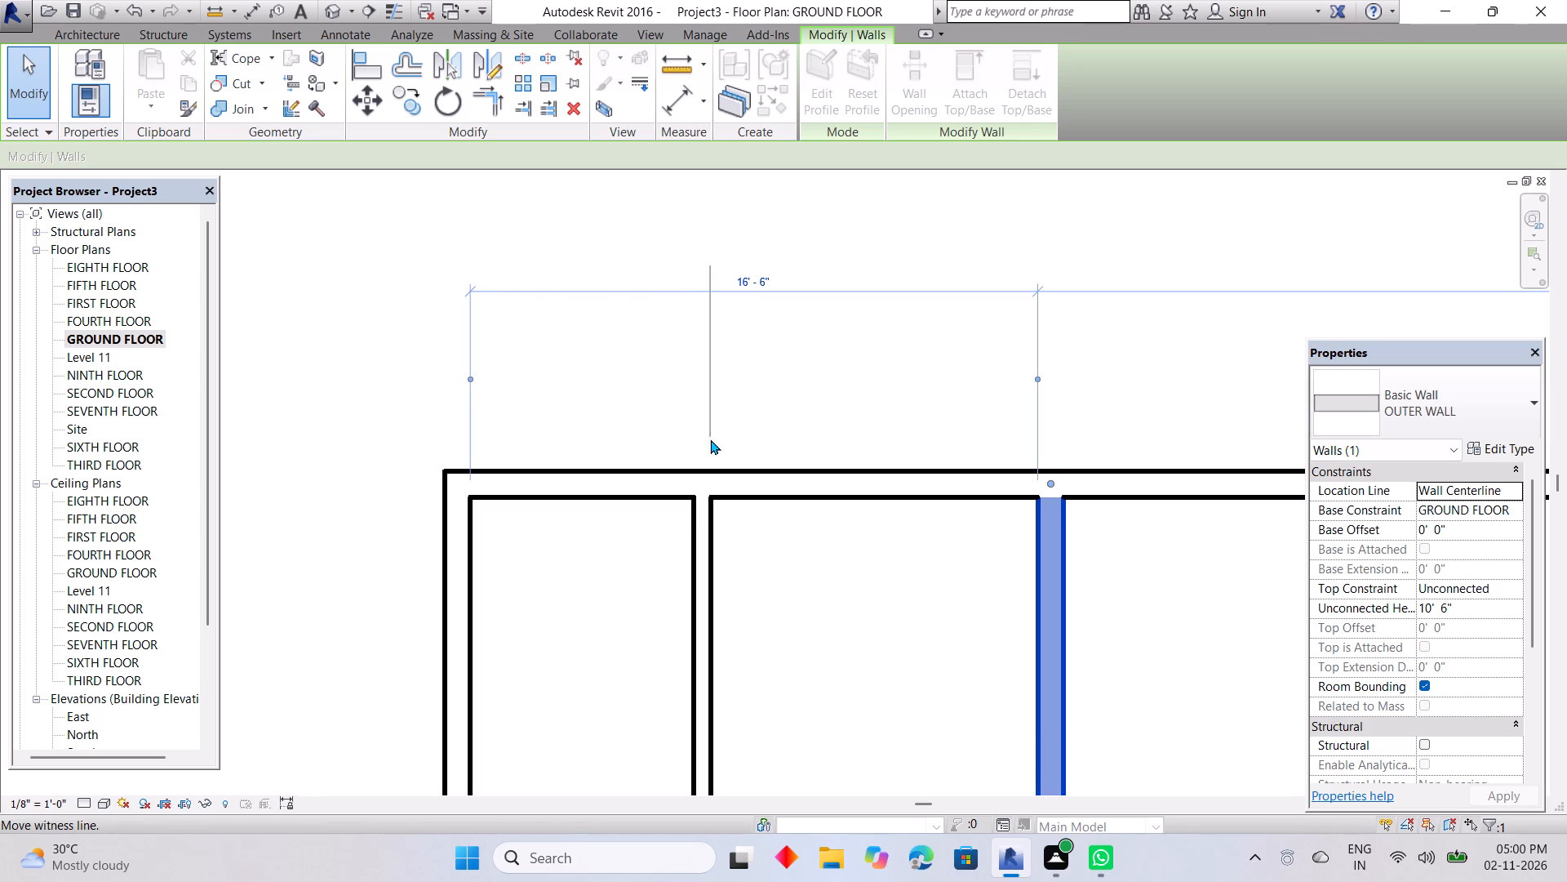
pyautogui.moveTo(710, 439); pyautogui.dragTo(698, 488)
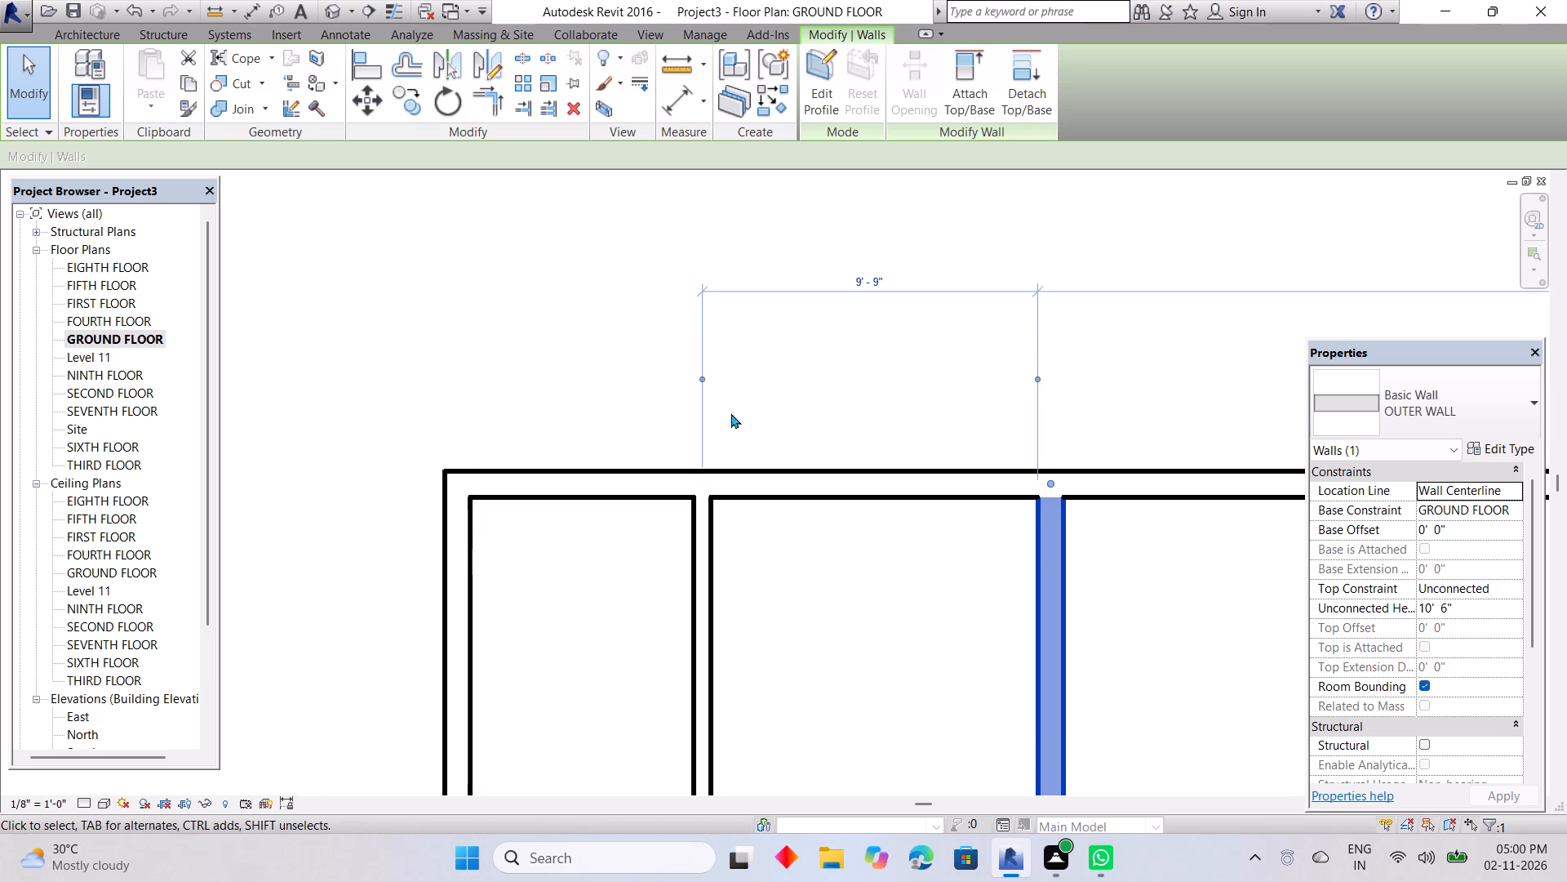
pyautogui.click(706, 376)
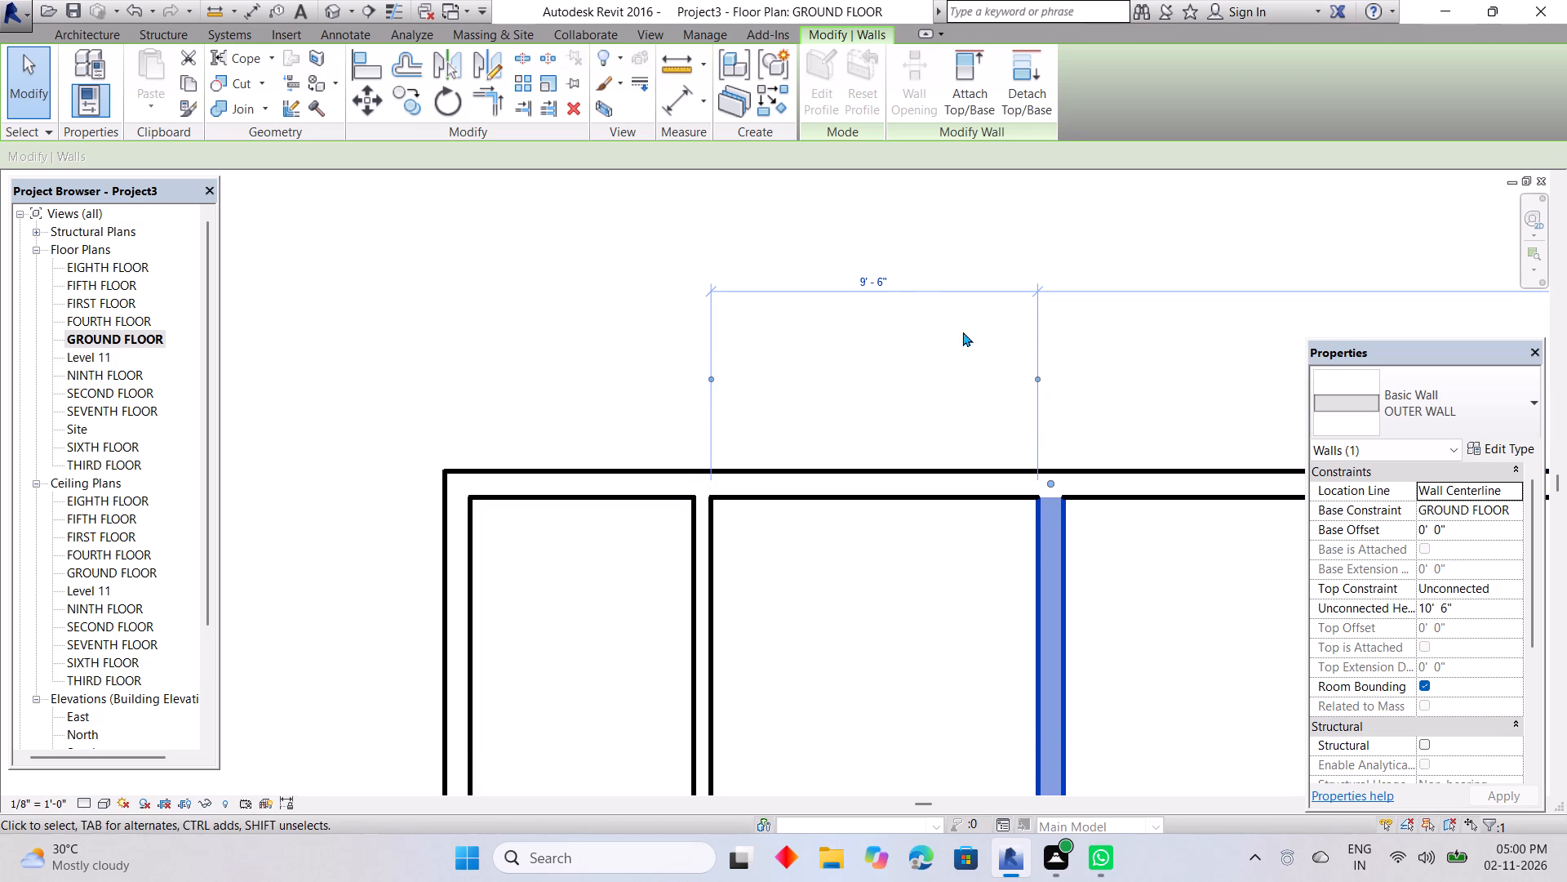
pyautogui.click(890, 283)
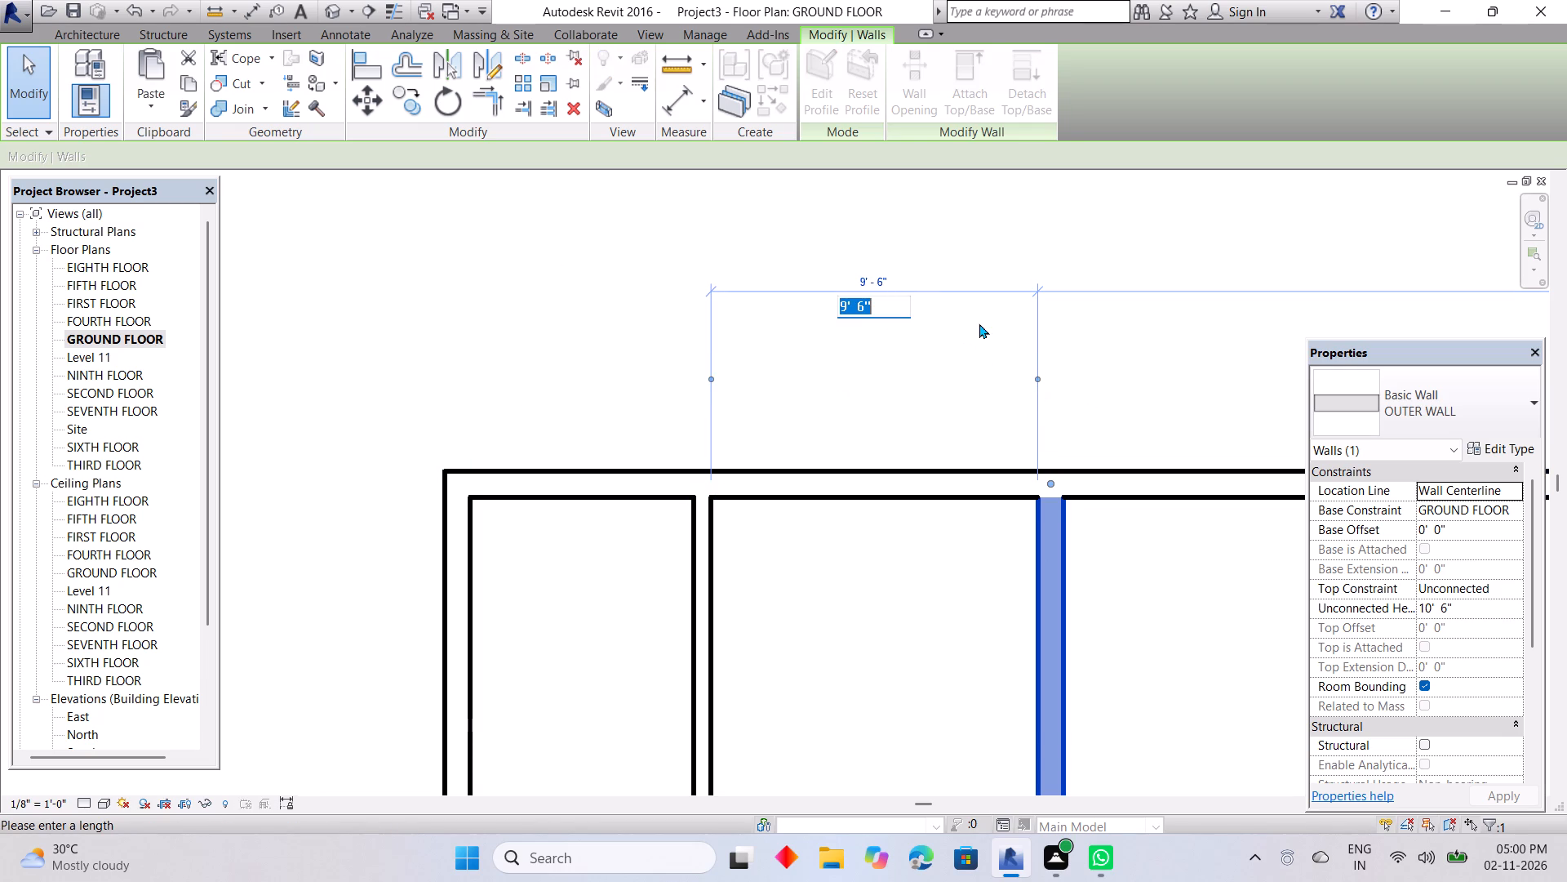
pyautogui.press('BackSpace')
pyautogui.press('9')
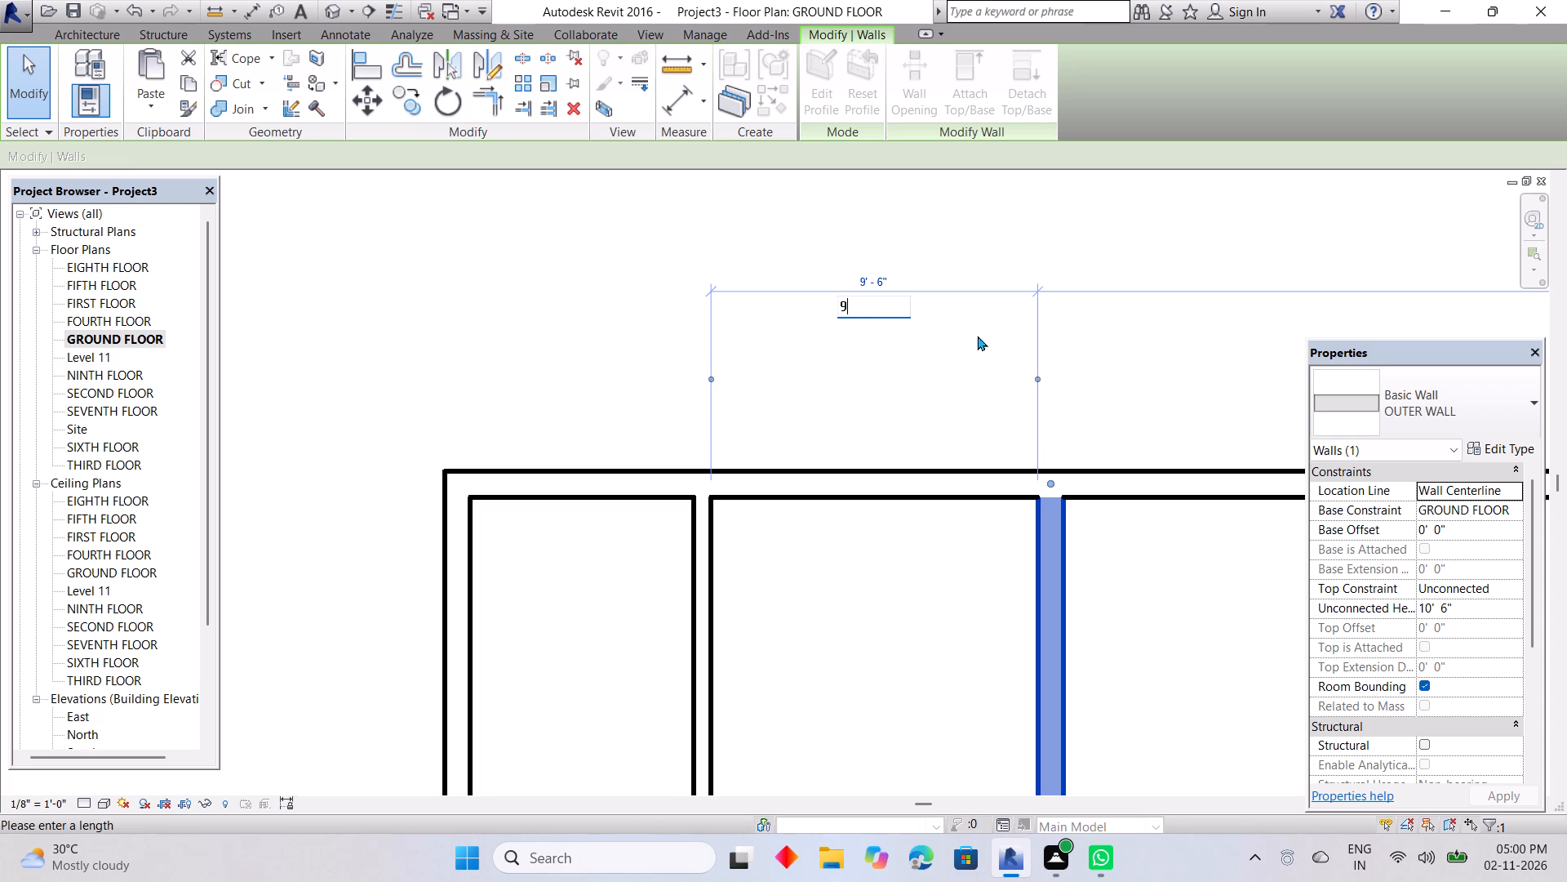
pyautogui.press("'")
pyautogui.press('3')
pyautogui.press('Return')
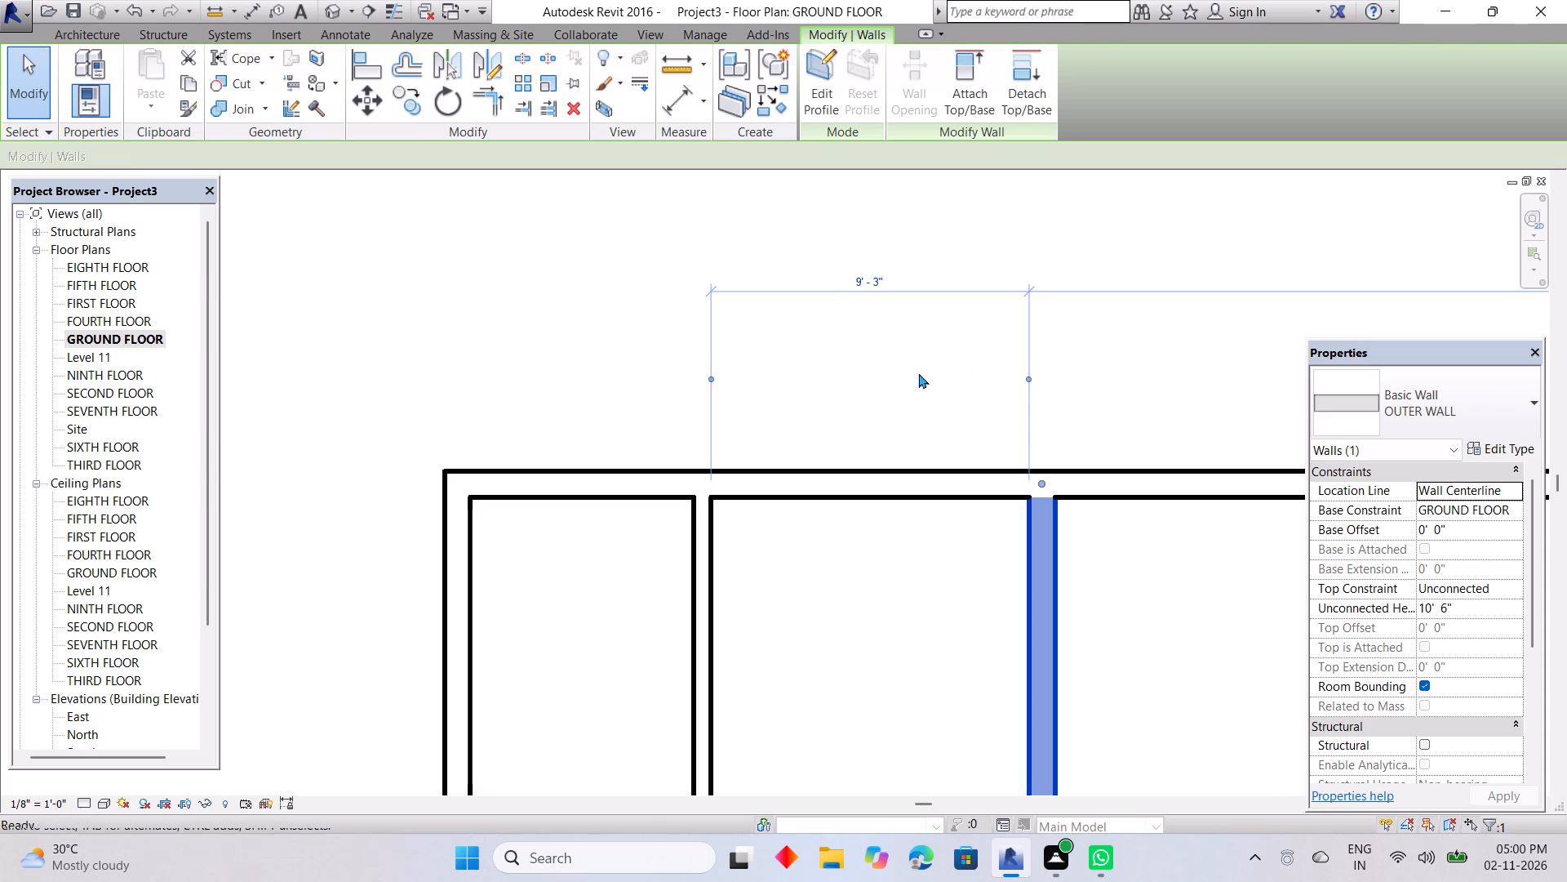
pyautogui.press('Escape')
# Check the spacing dimensions of the block's inner walls and its right outer wall.
pyautogui.scroll(-4, 918, 373)
pyautogui.moveTo(884, 458); pyautogui.dragTo(872, 309, button='middle')
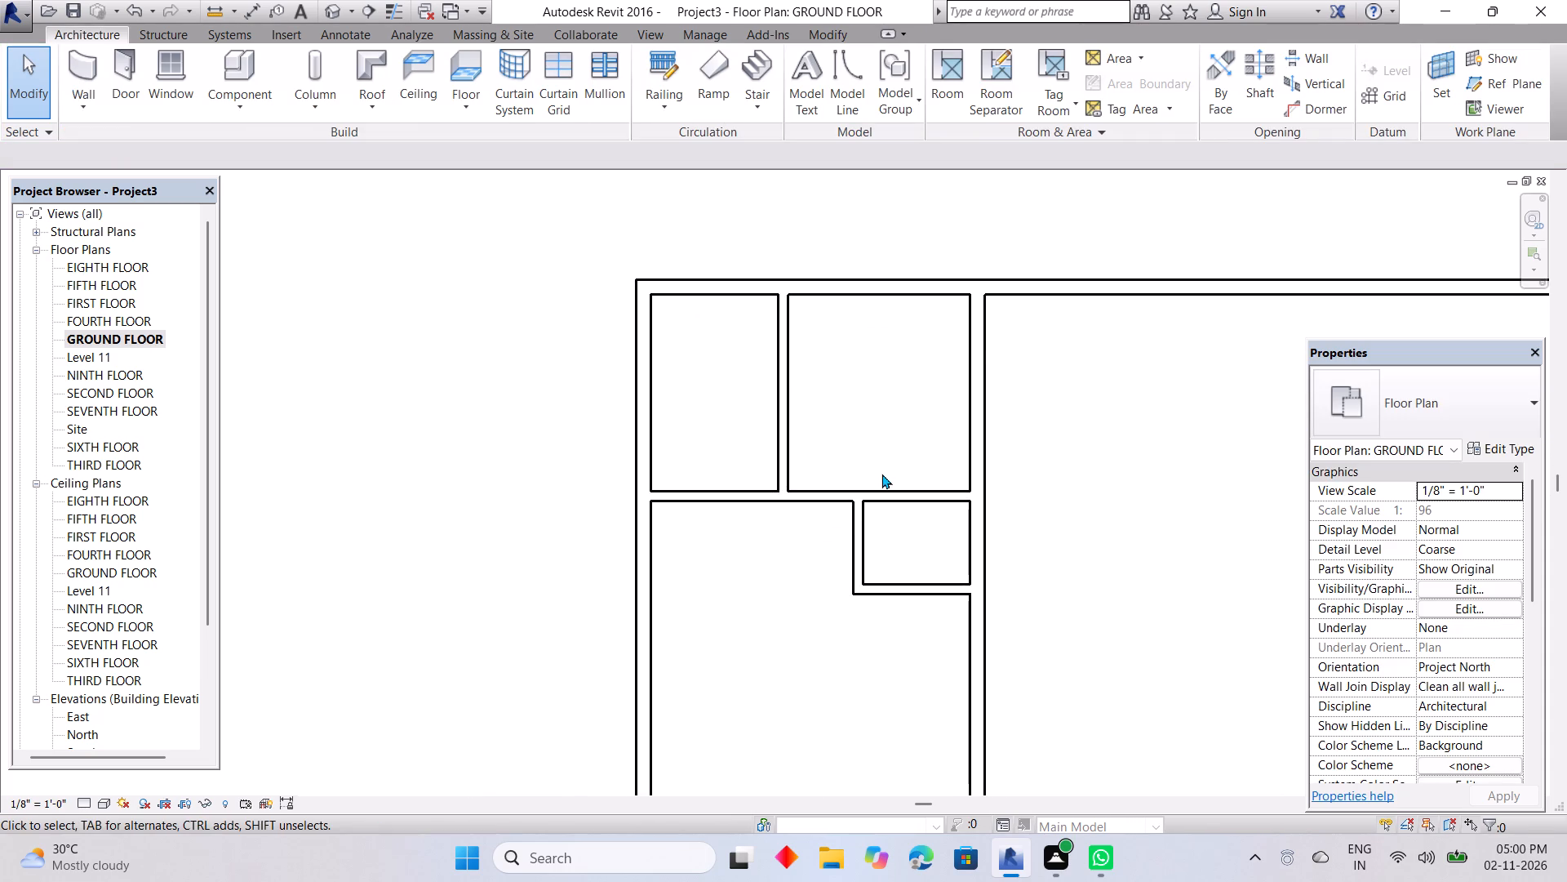
pyautogui.moveTo(881, 470); pyautogui.dragTo(855, 431, button='middle')
pyautogui.click(773, 448)
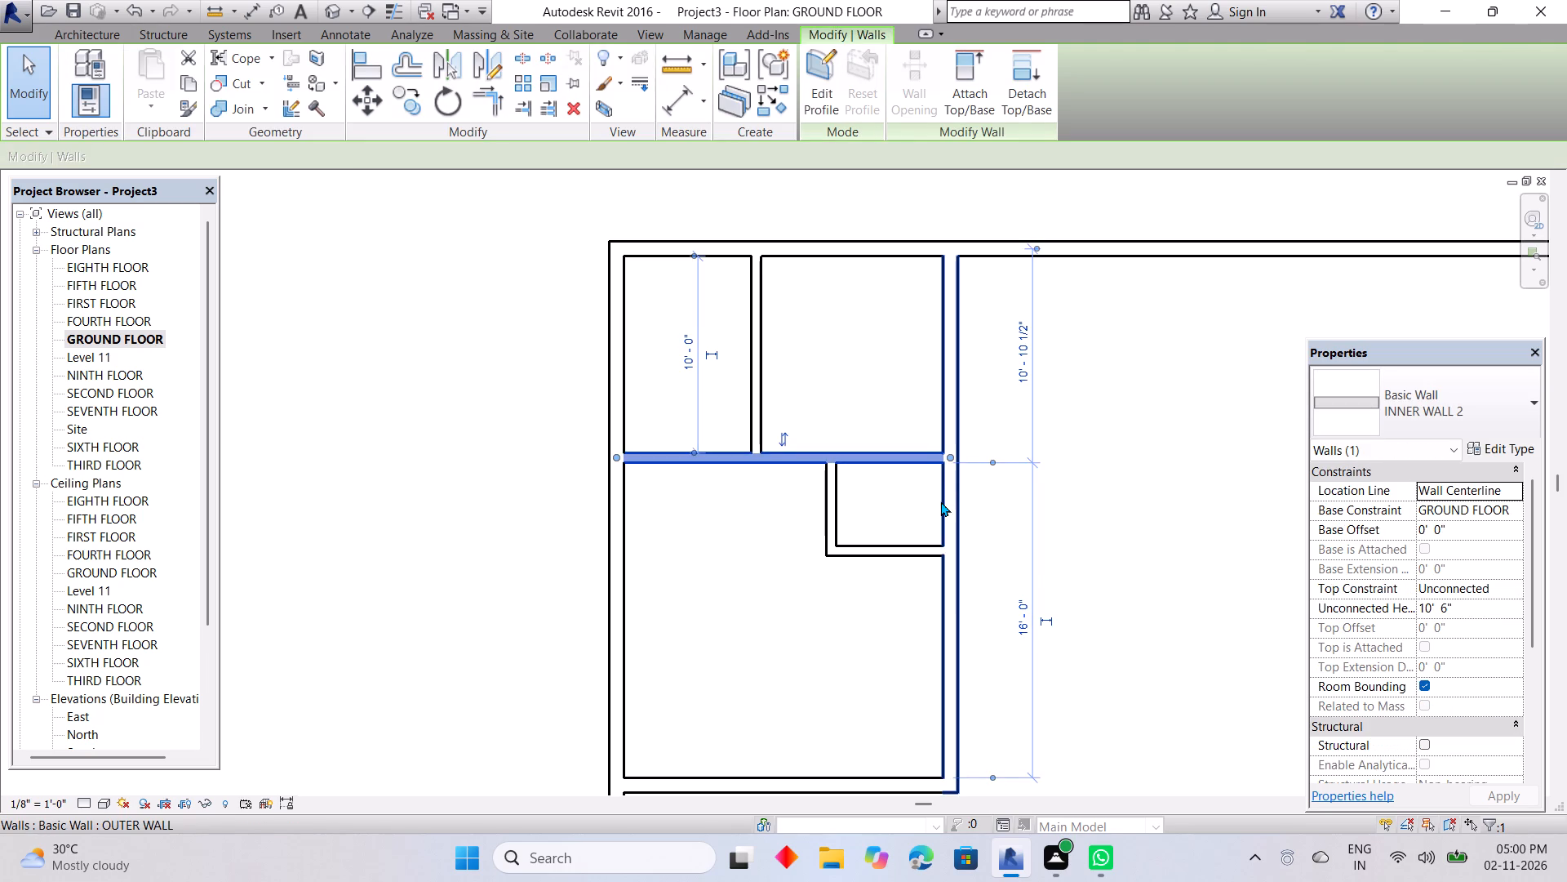
pyautogui.press('Escape')
pyautogui.click(903, 547)
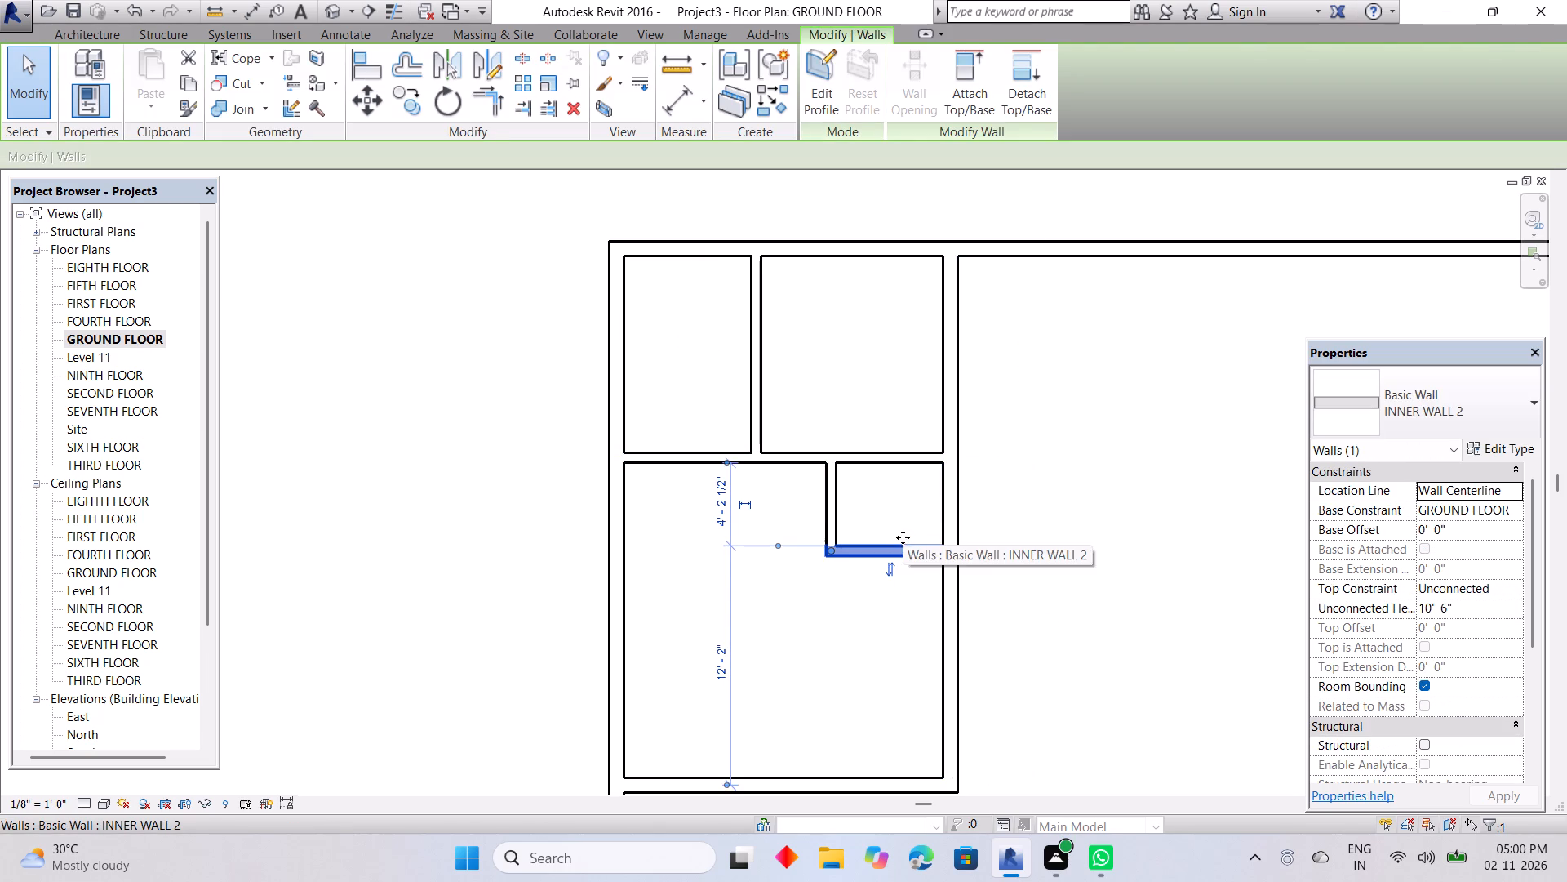
pyautogui.press('Escape')
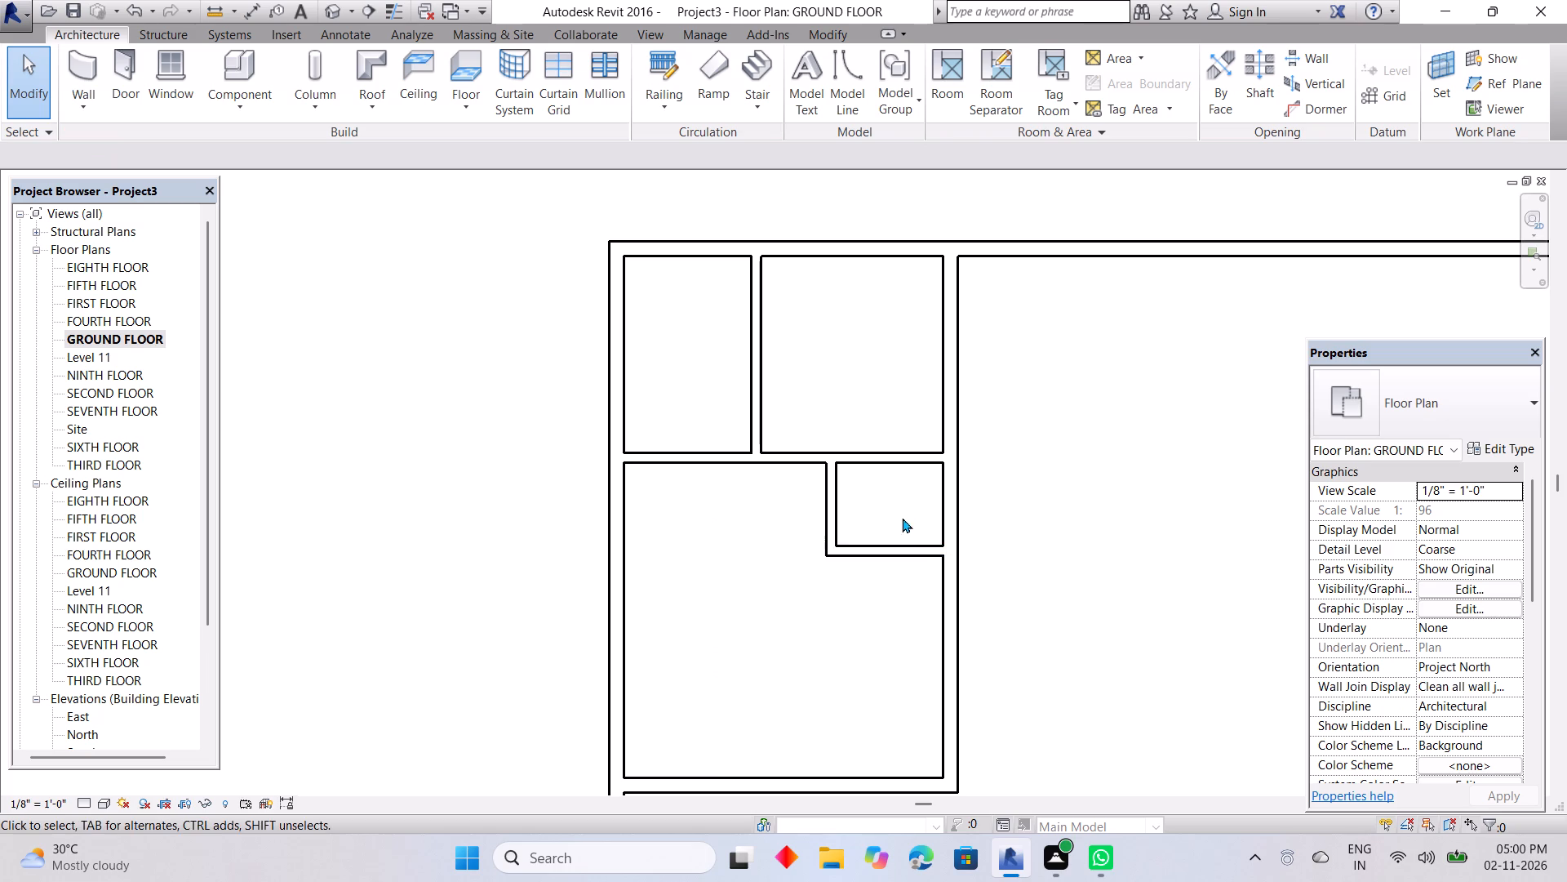
pyautogui.scroll(-1, 943, 514)
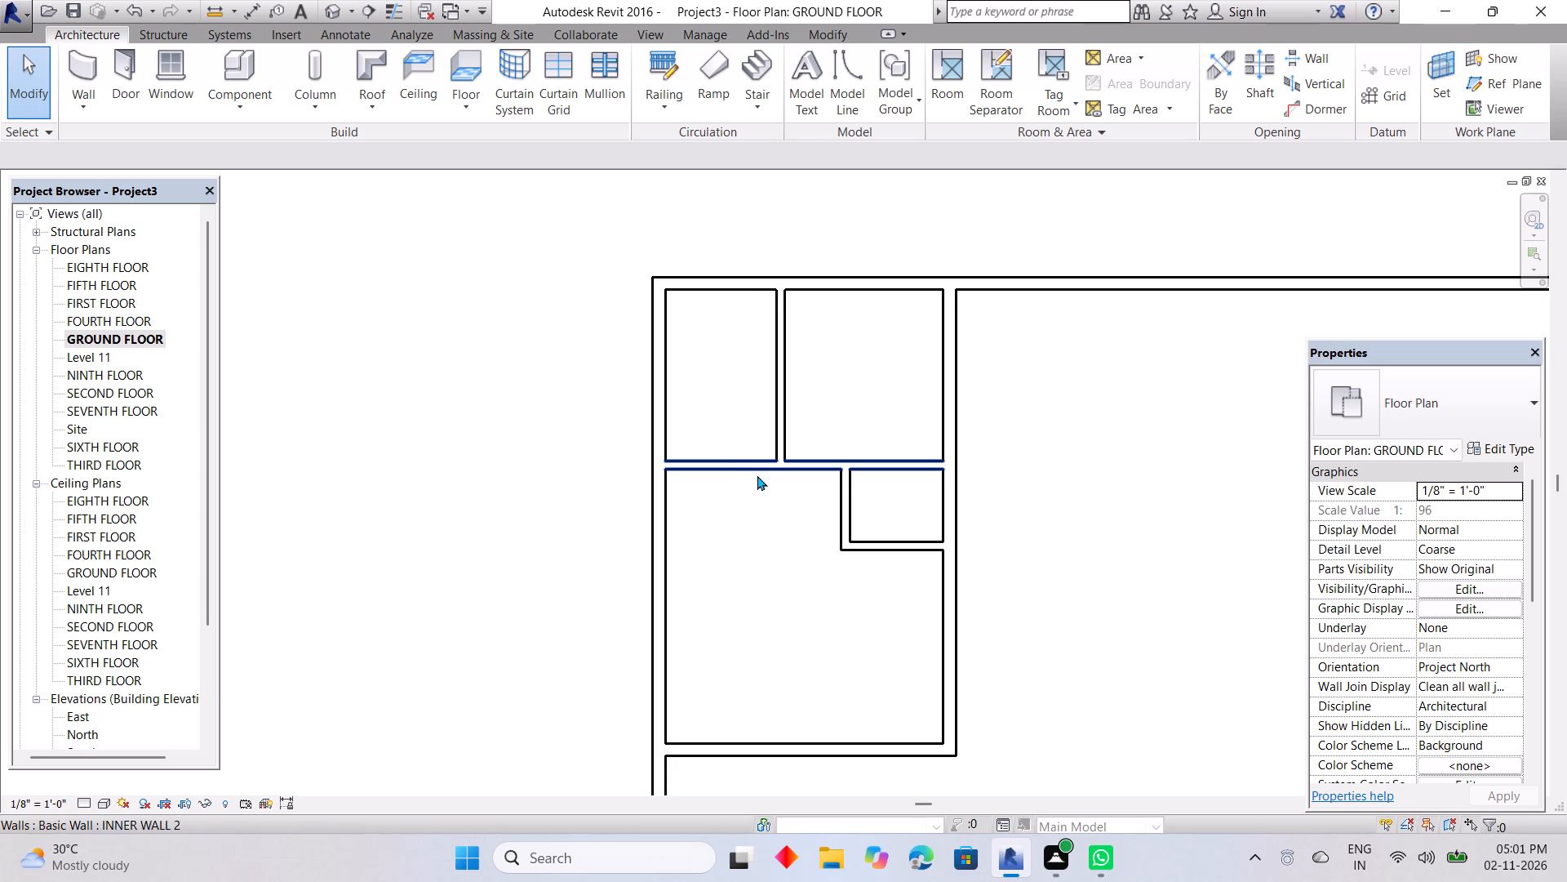
pyautogui.click(810, 479)
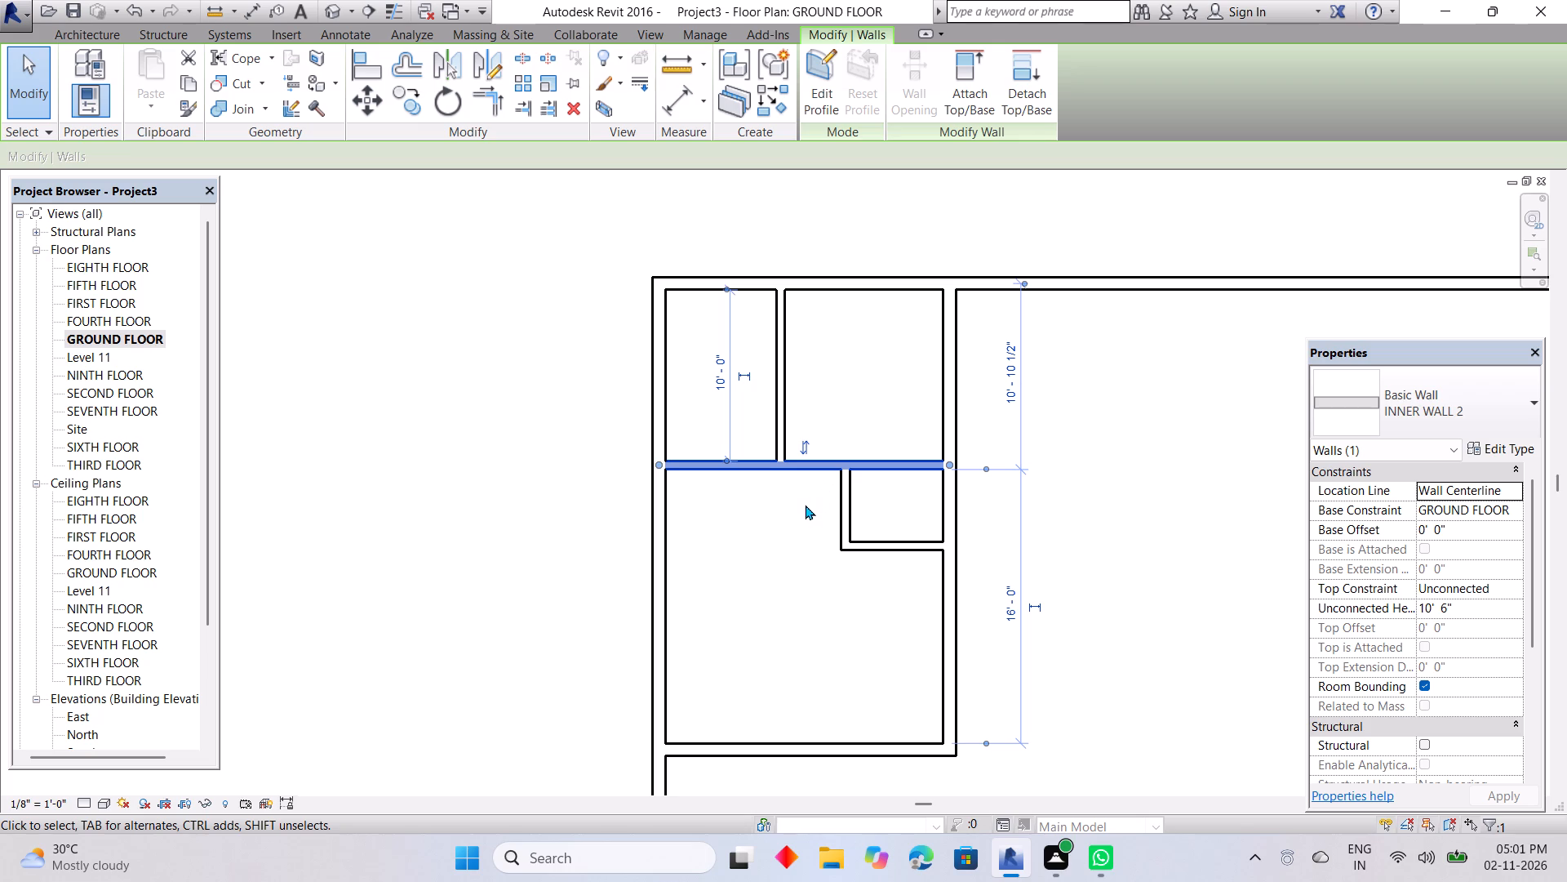
pyautogui.press('Escape')
pyautogui.click(786, 421)
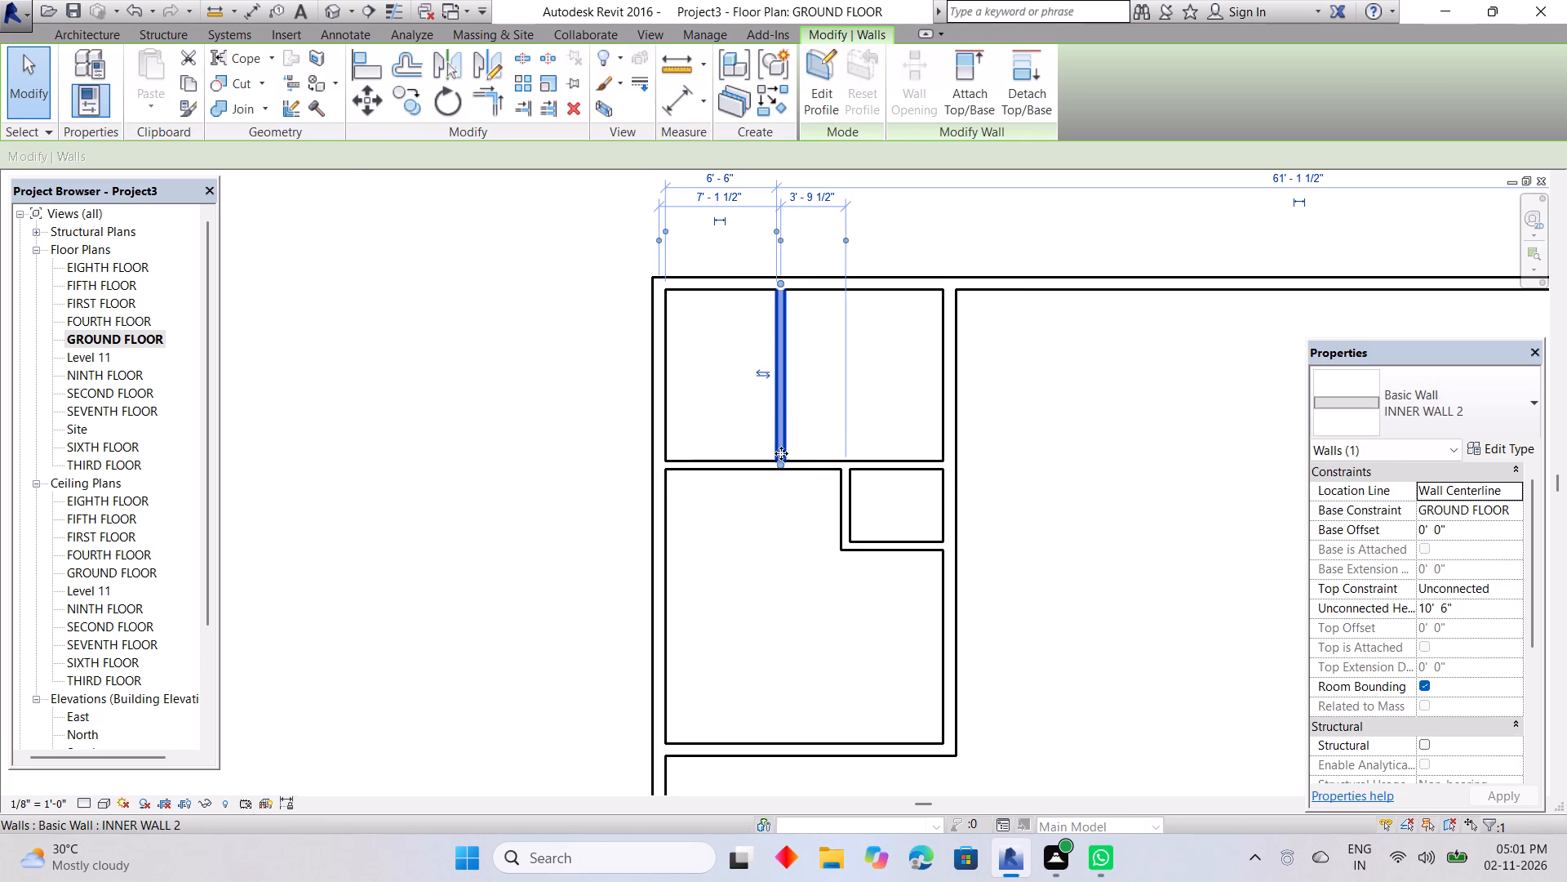
pyautogui.press('Escape')
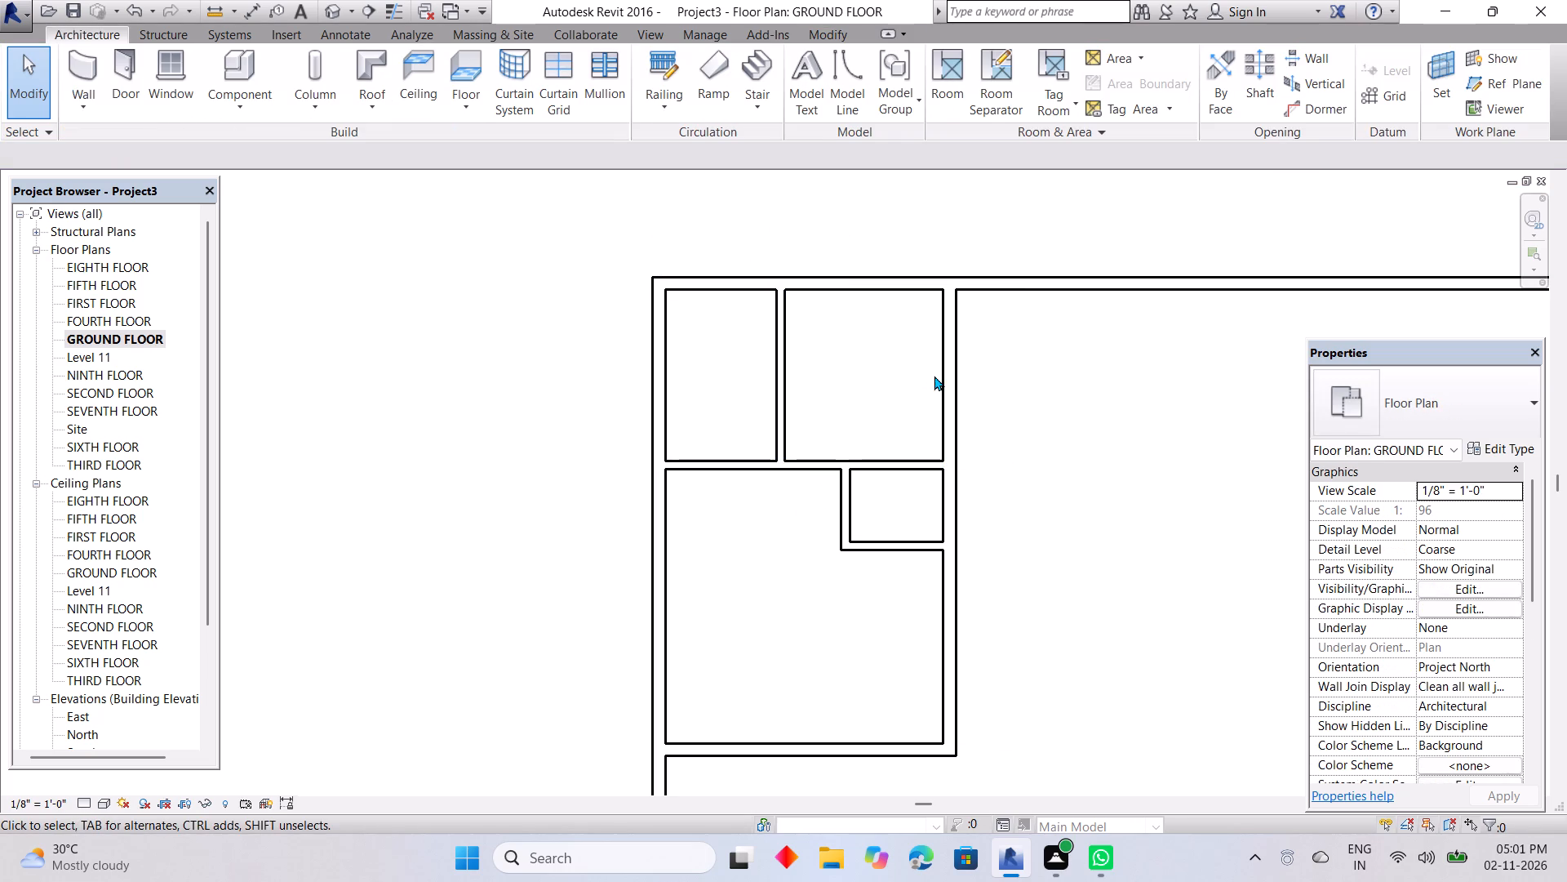
pyautogui.click(947, 373)
pyautogui.moveTo(853, 363); pyautogui.dragTo(852, 411, button='middle')
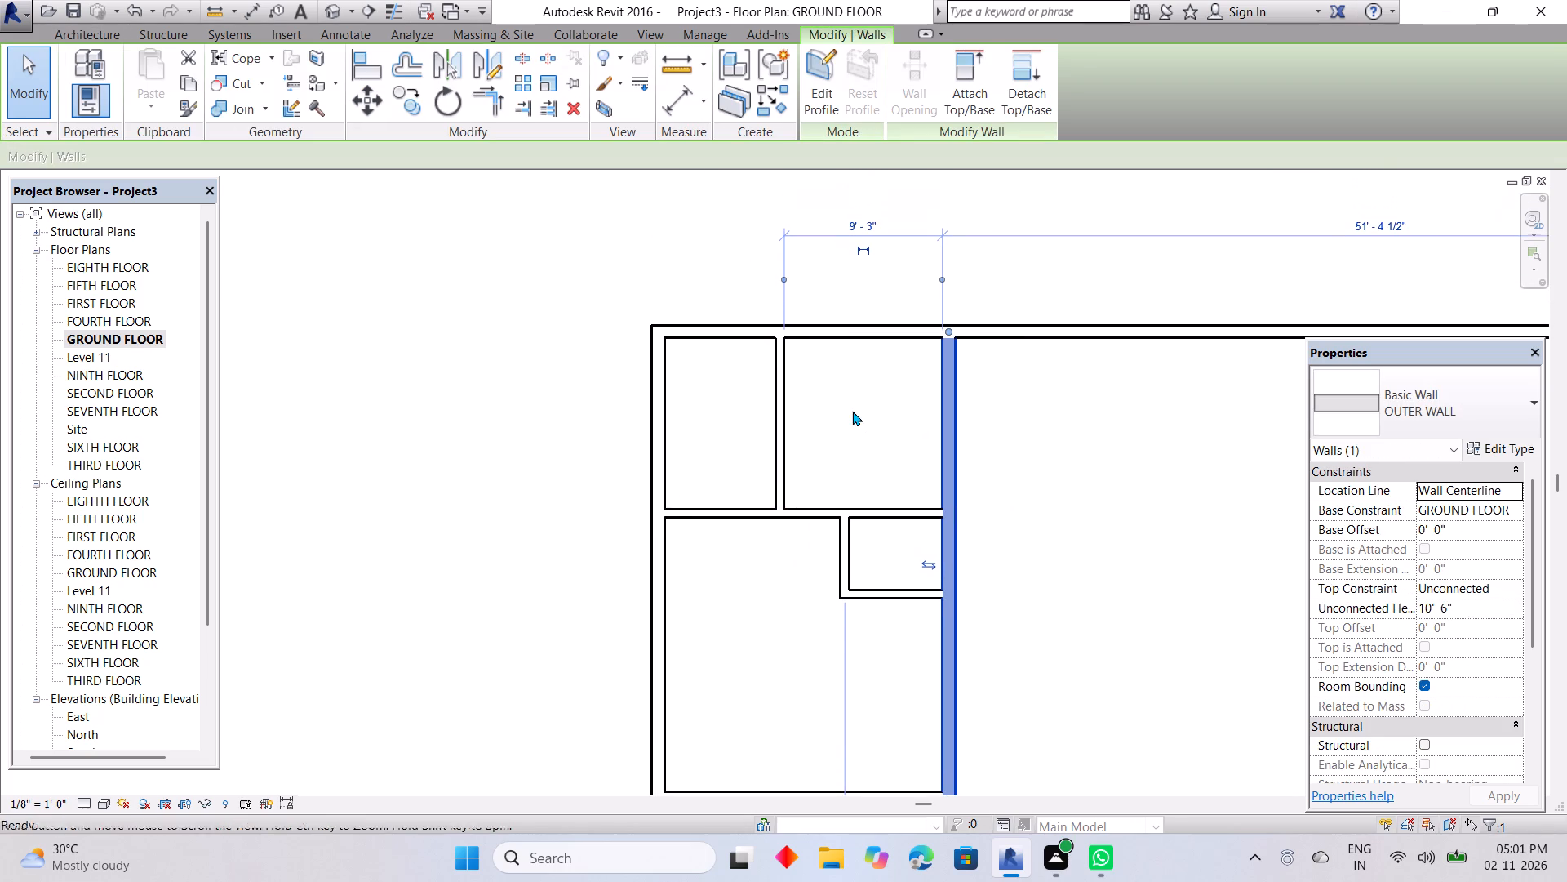
pyautogui.scroll(-2, 865, 537)
pyautogui.moveTo(862, 541); pyautogui.dragTo(860, 541, button='middle')
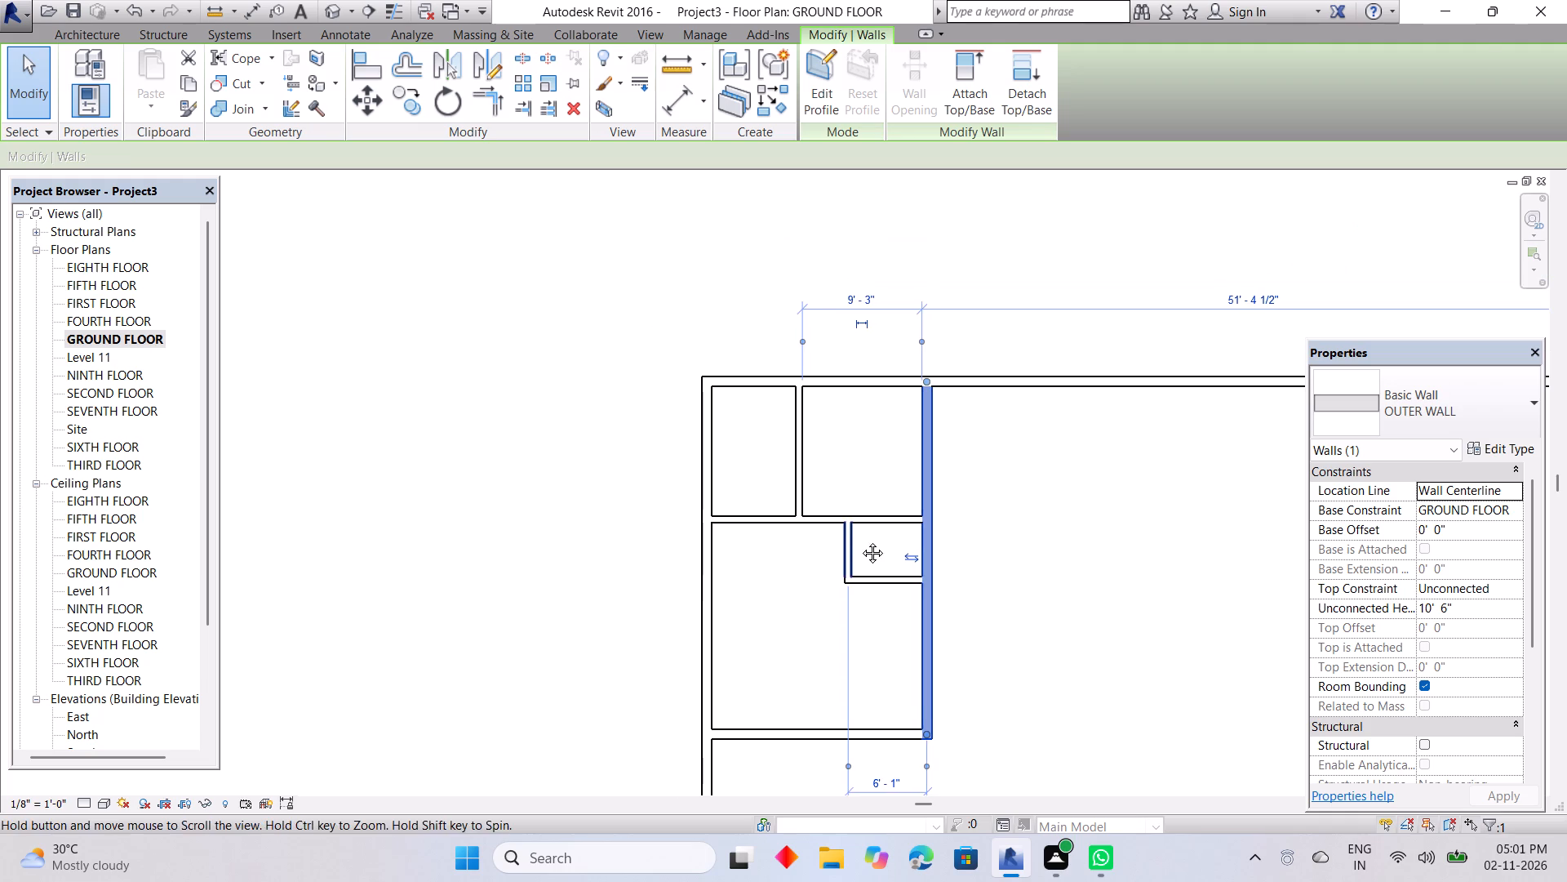
pyautogui.moveTo(860, 541); pyautogui.dragTo(867, 506, button='middle')
pyautogui.press('Escape')
# Measure the clear room depths above and below the long horizontal inner wall, using wall faces as references.
pyautogui.click(877, 481)
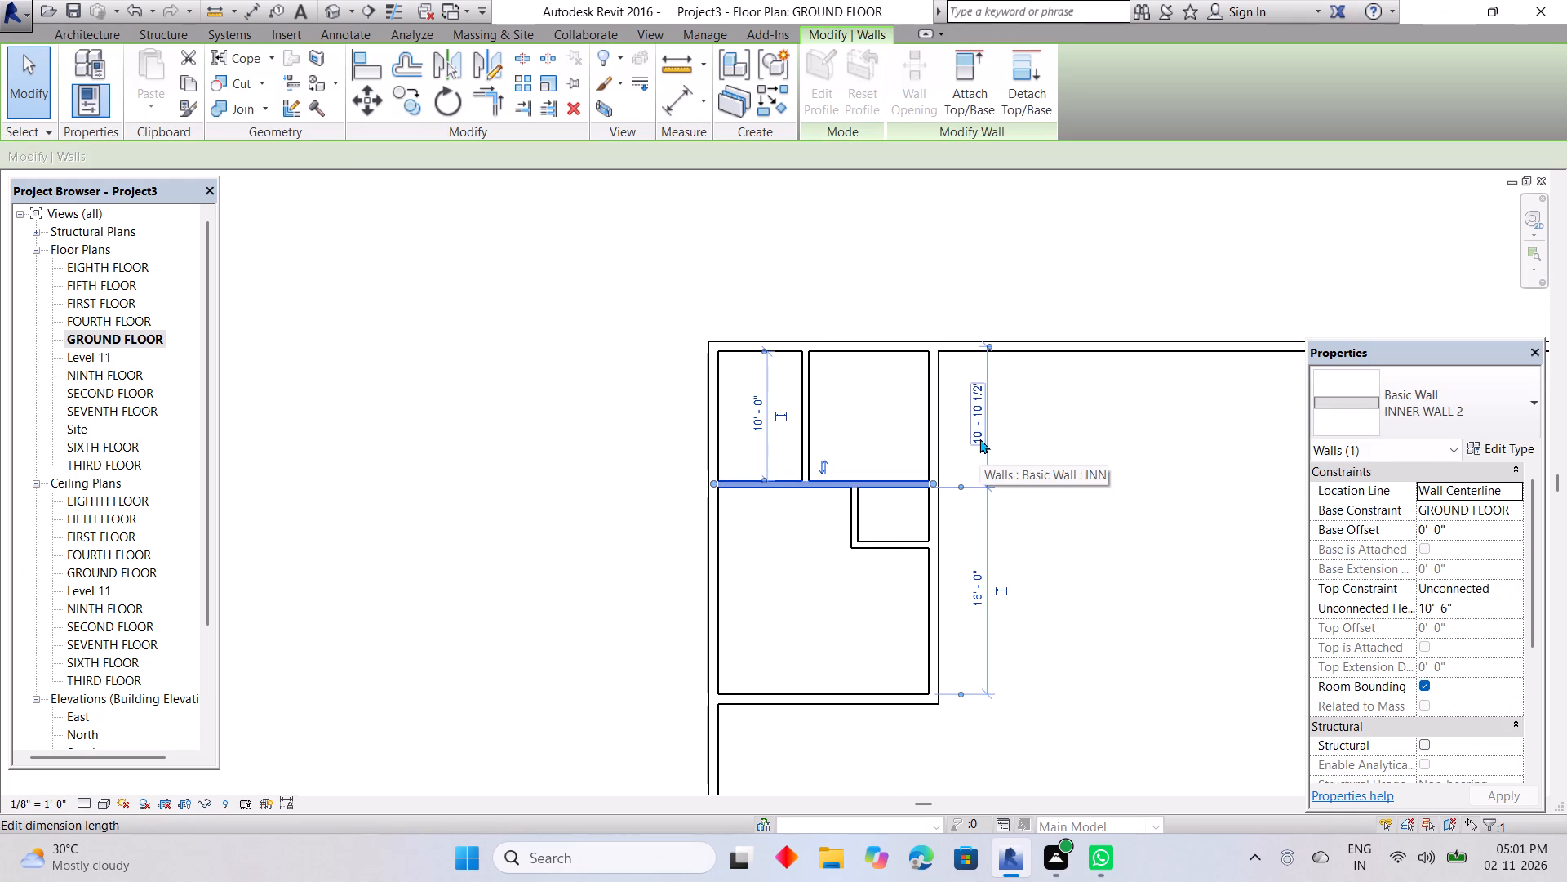
pyautogui.click(962, 484)
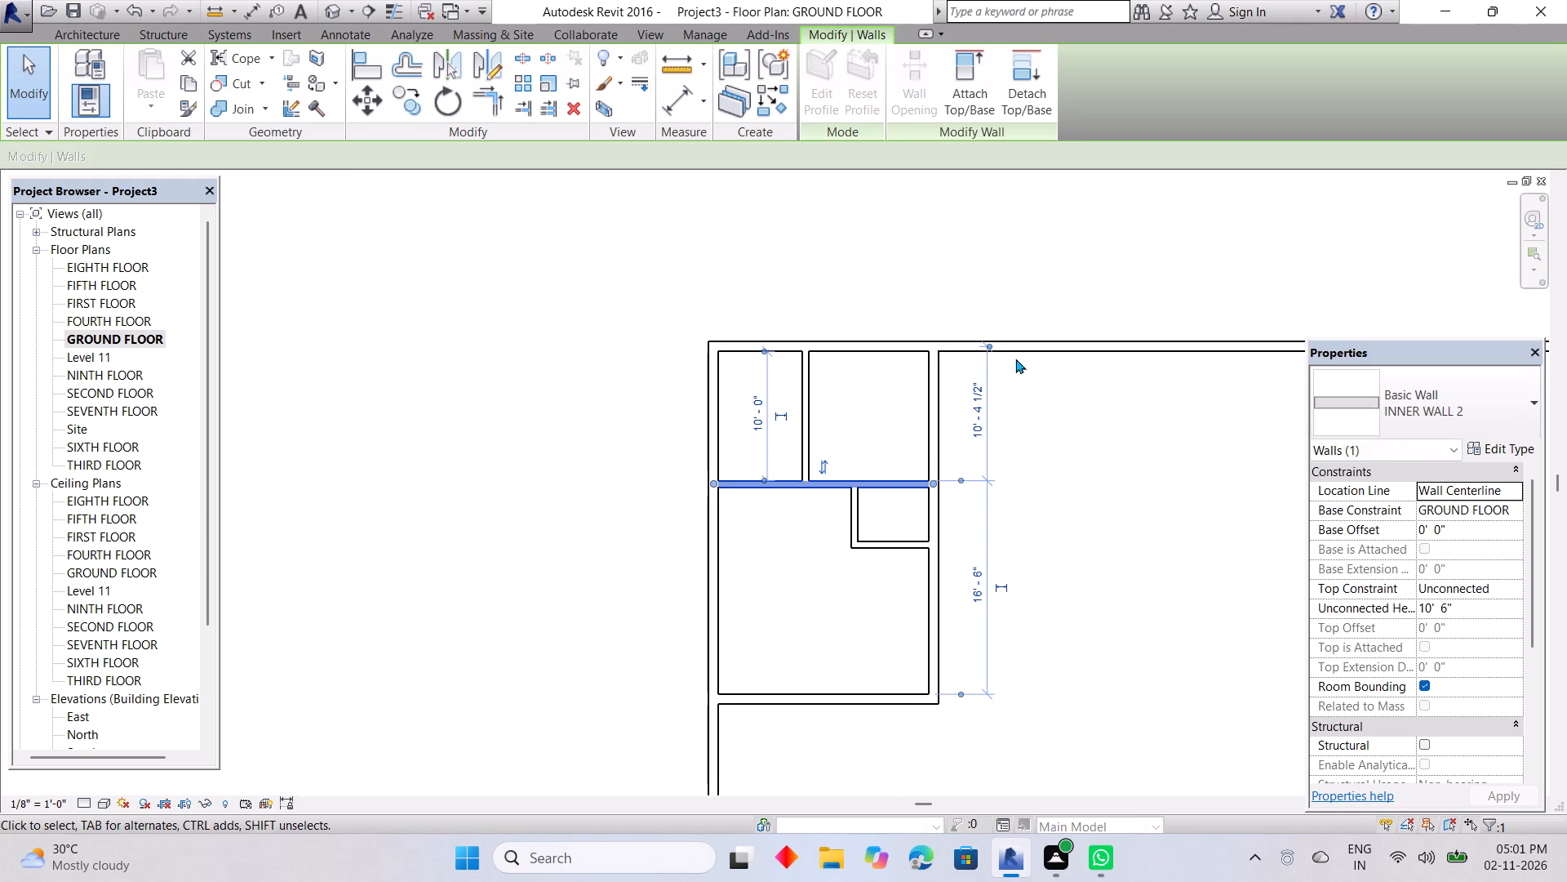
pyautogui.click(988, 345)
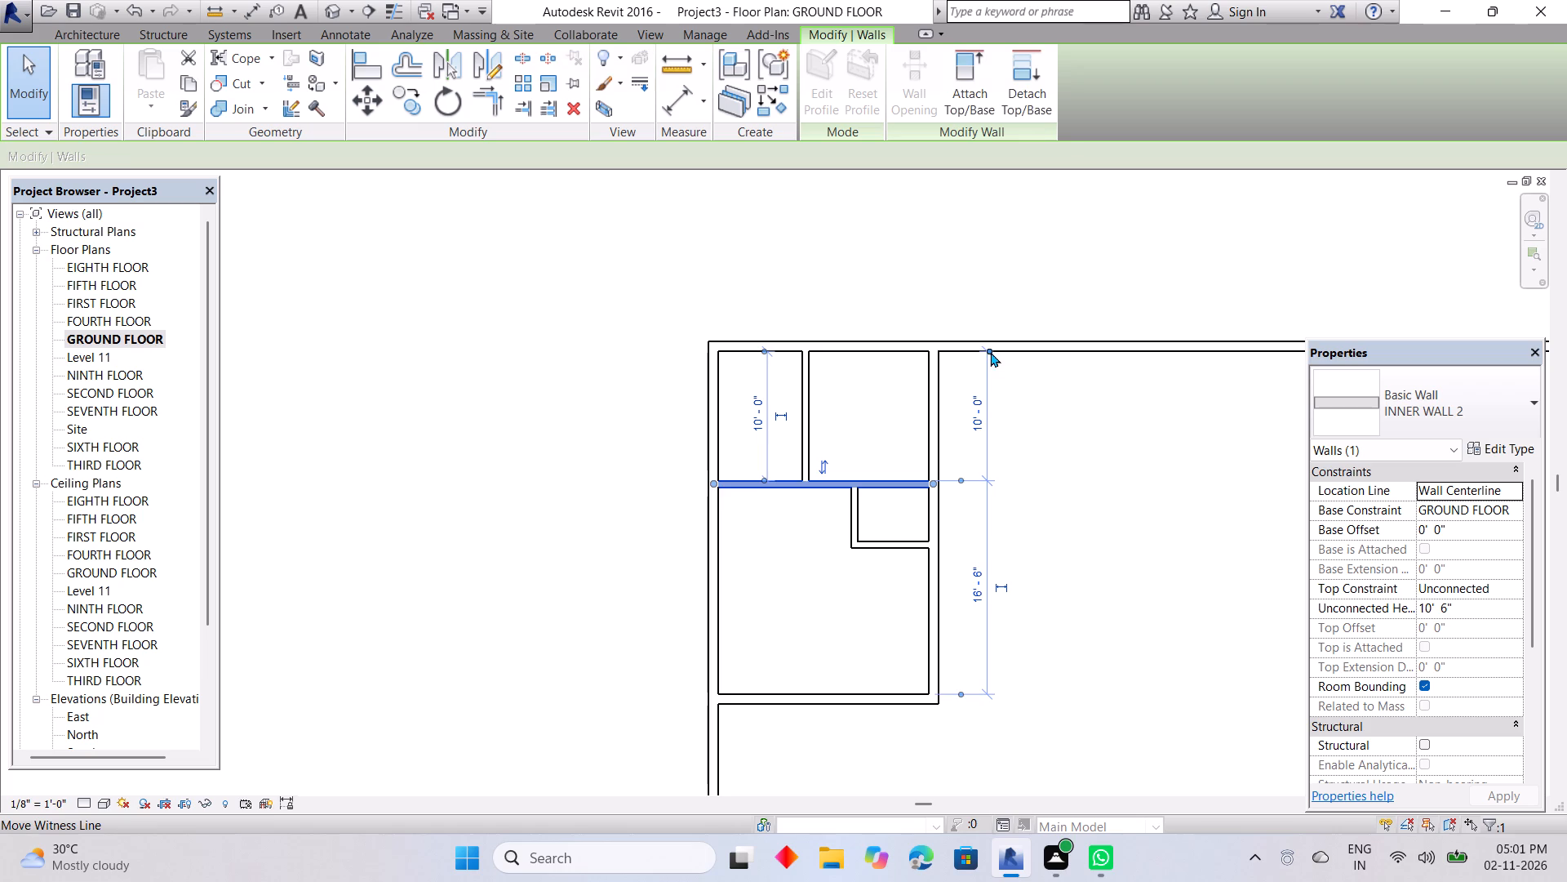
pyautogui.press('Escape')
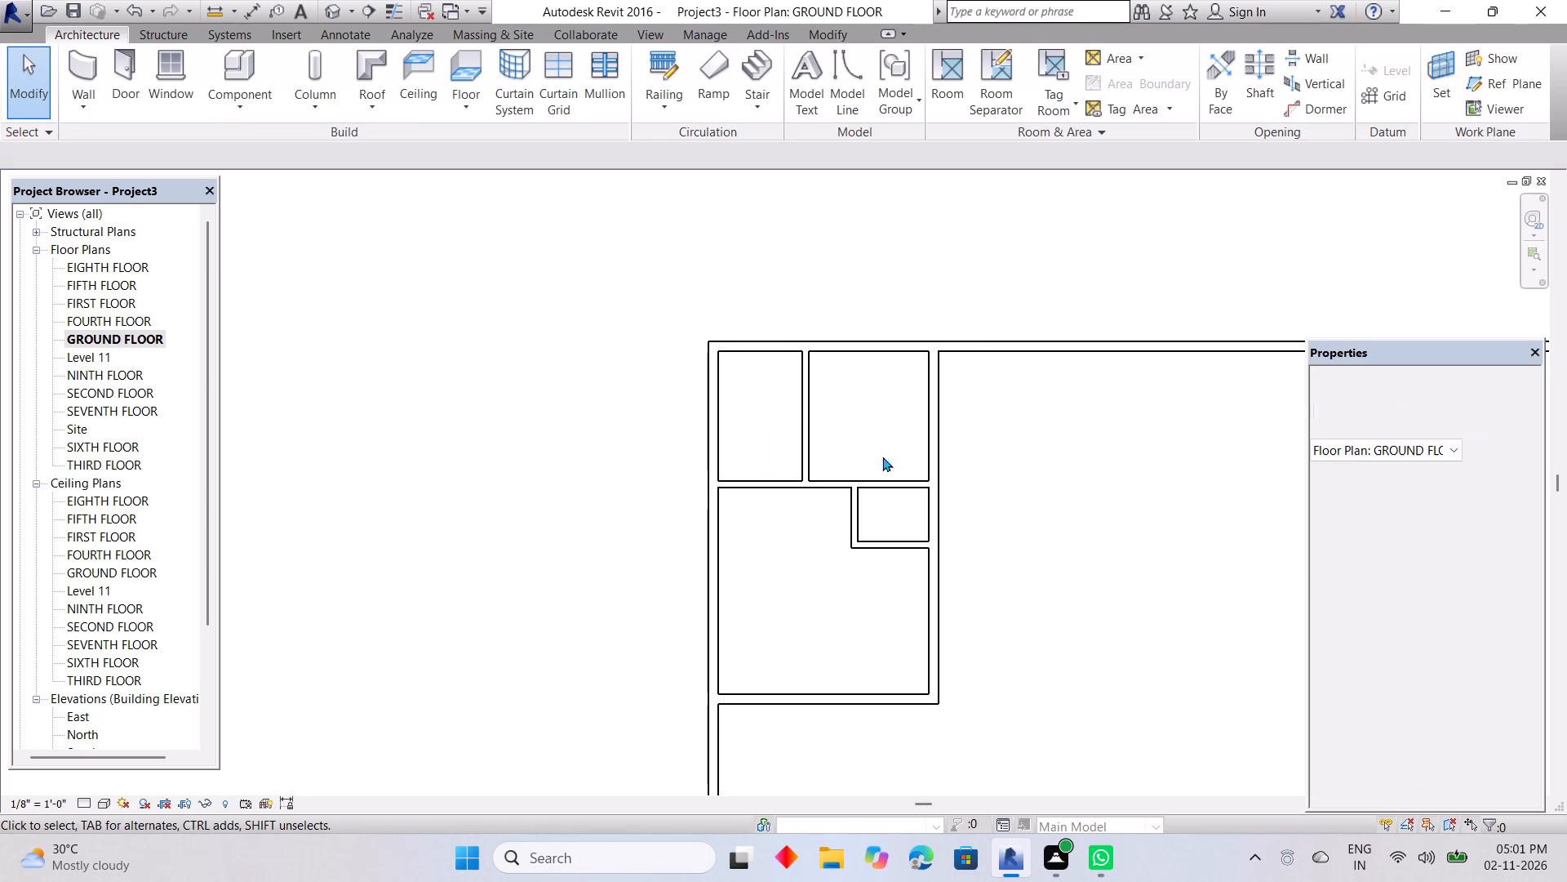
pyautogui.moveTo(857, 529); pyautogui.dragTo(842, 461, button='middle')
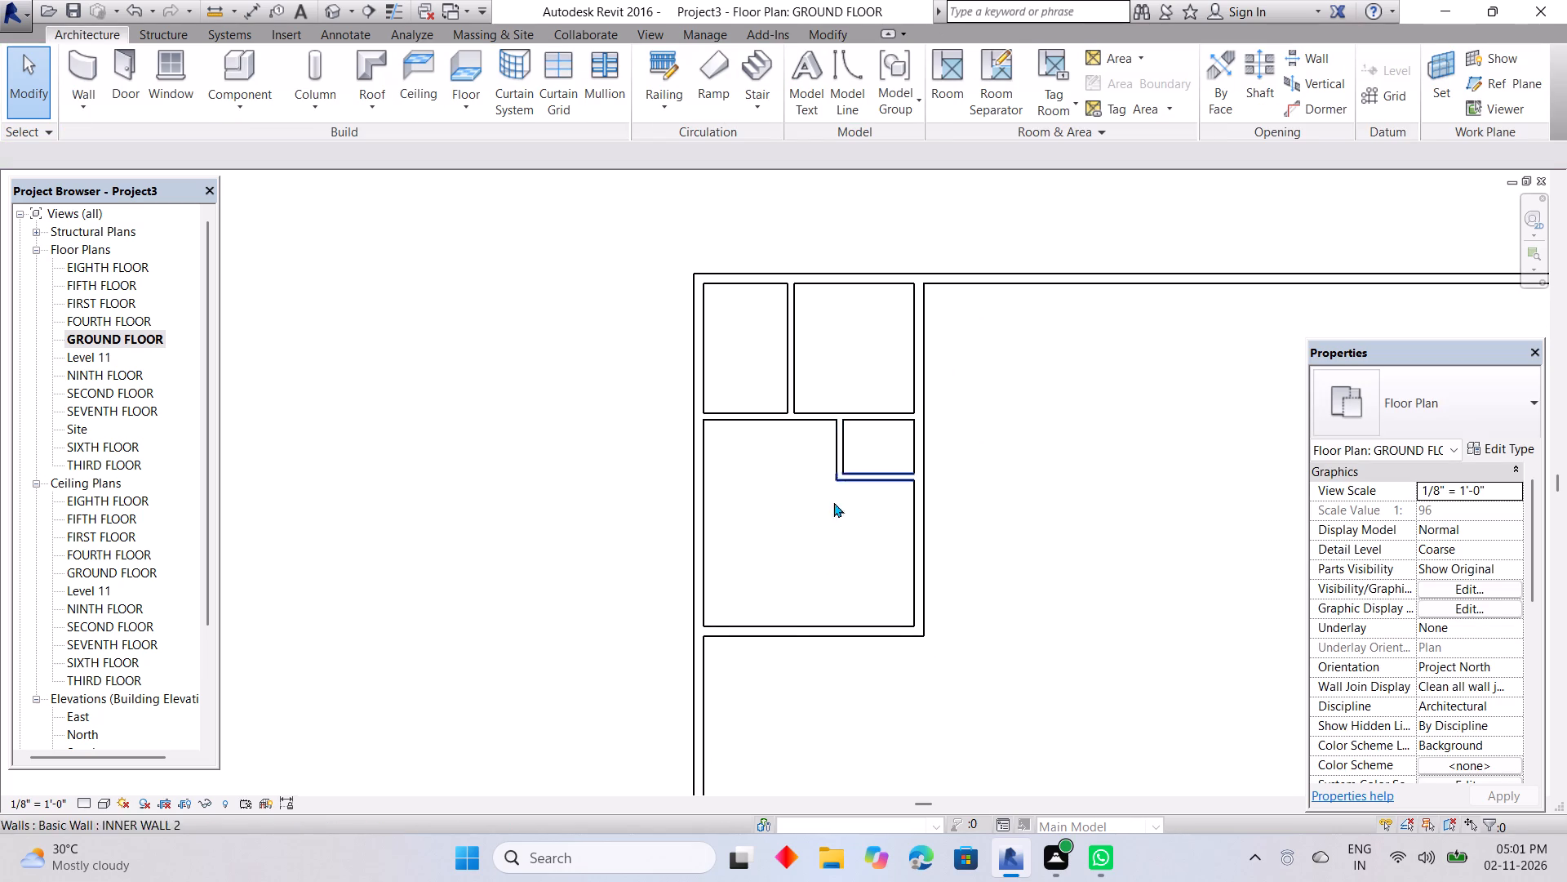
pyautogui.click(788, 637)
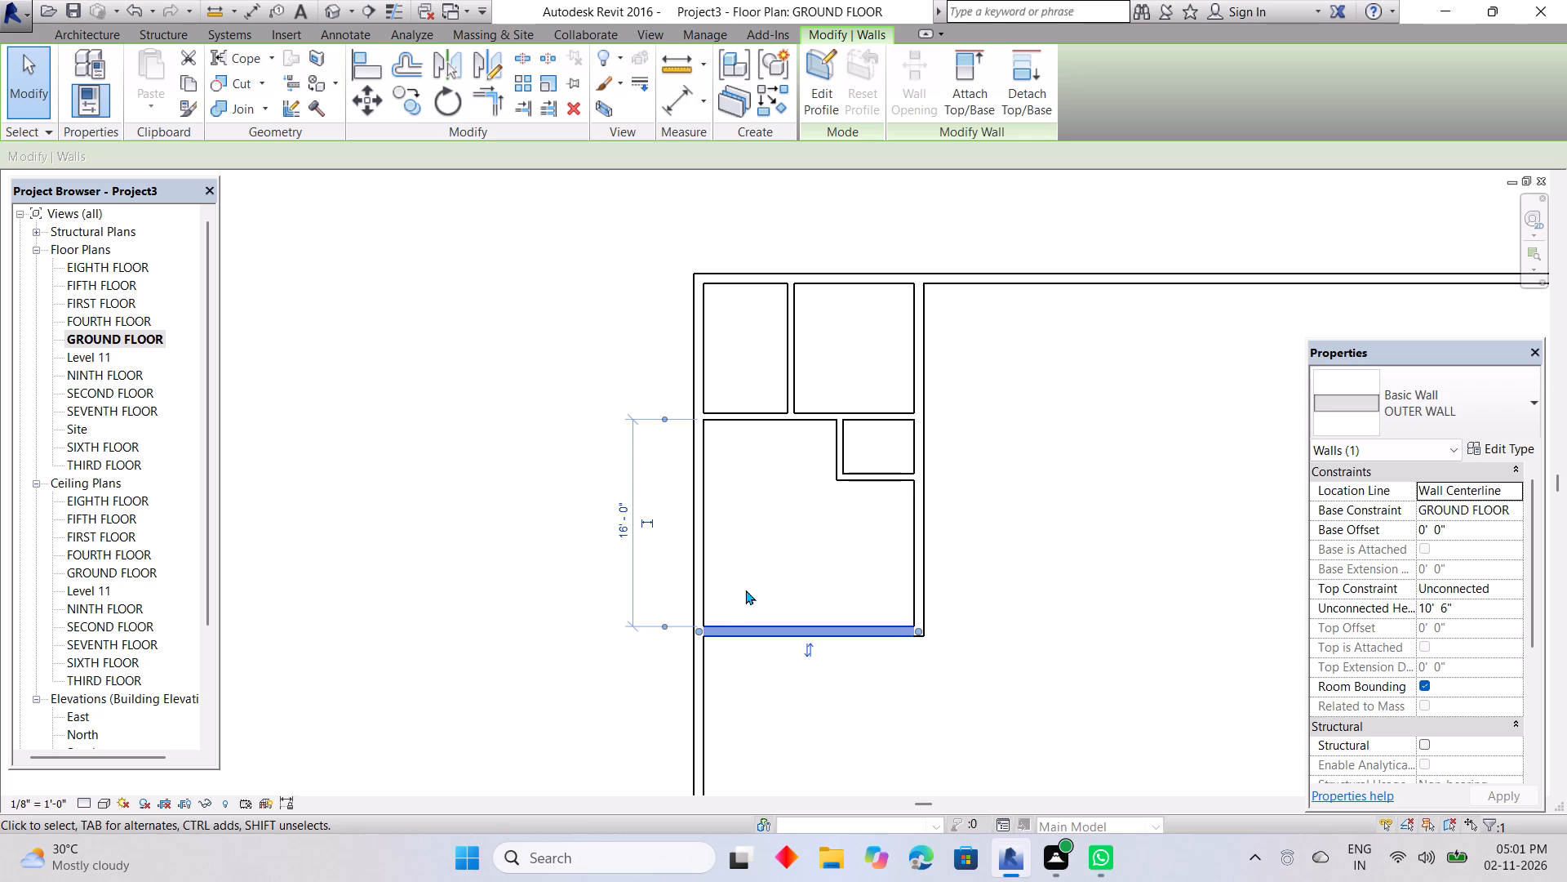
pyautogui.press('Escape')
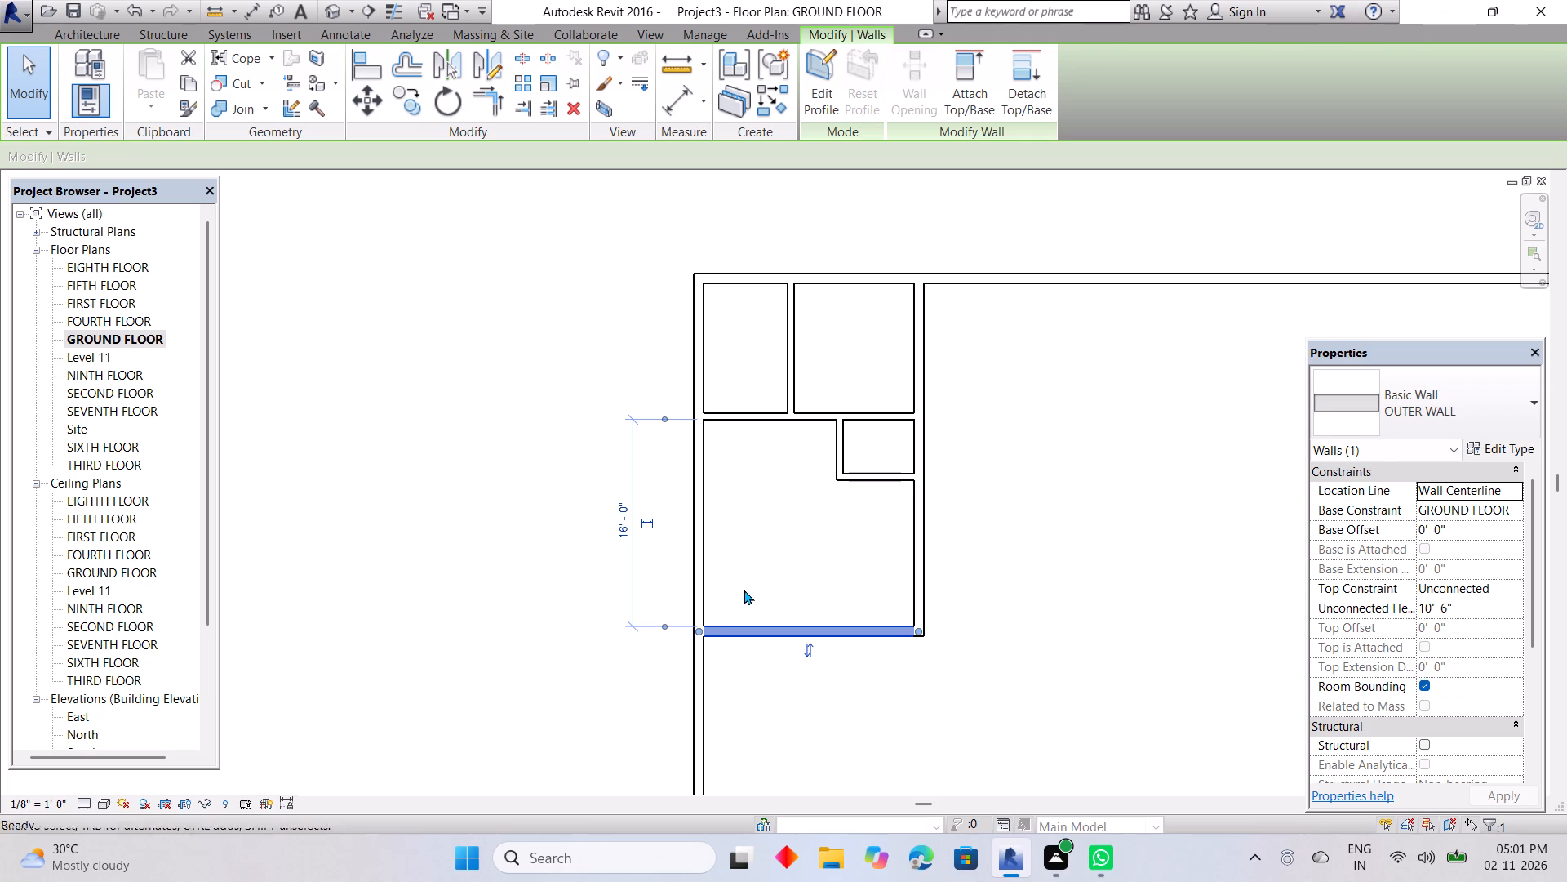
pyautogui.click(742, 623)
pyautogui.press('Escape')
# Measure the clear width between the block's left and right outer walls, using wall faces as references.
pyautogui.click(914, 544)
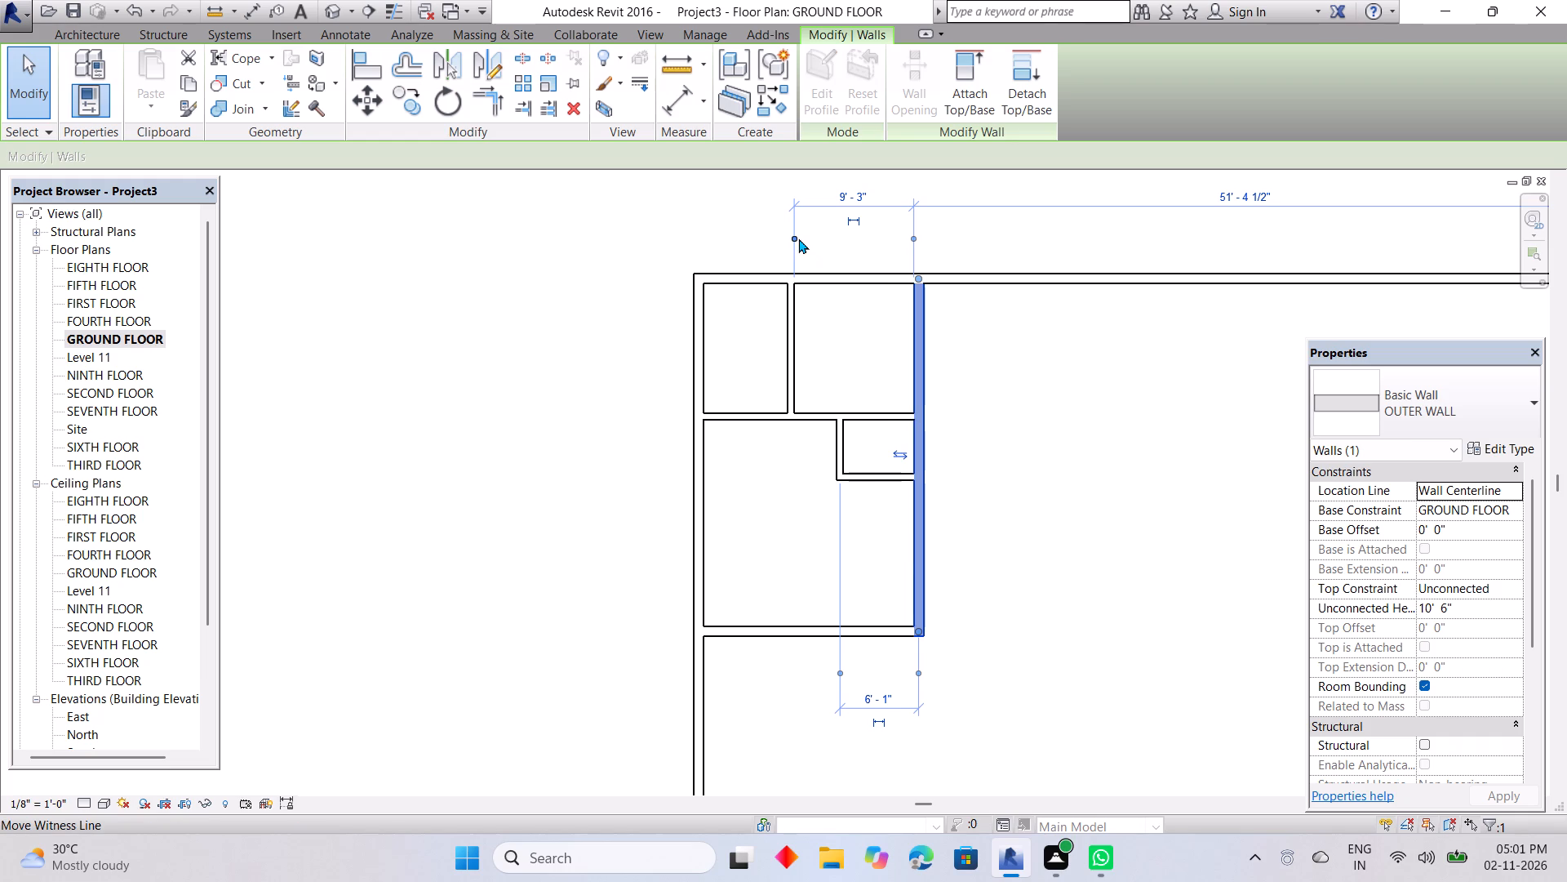
pyautogui.moveTo(794, 239); pyautogui.dragTo(703, 272)
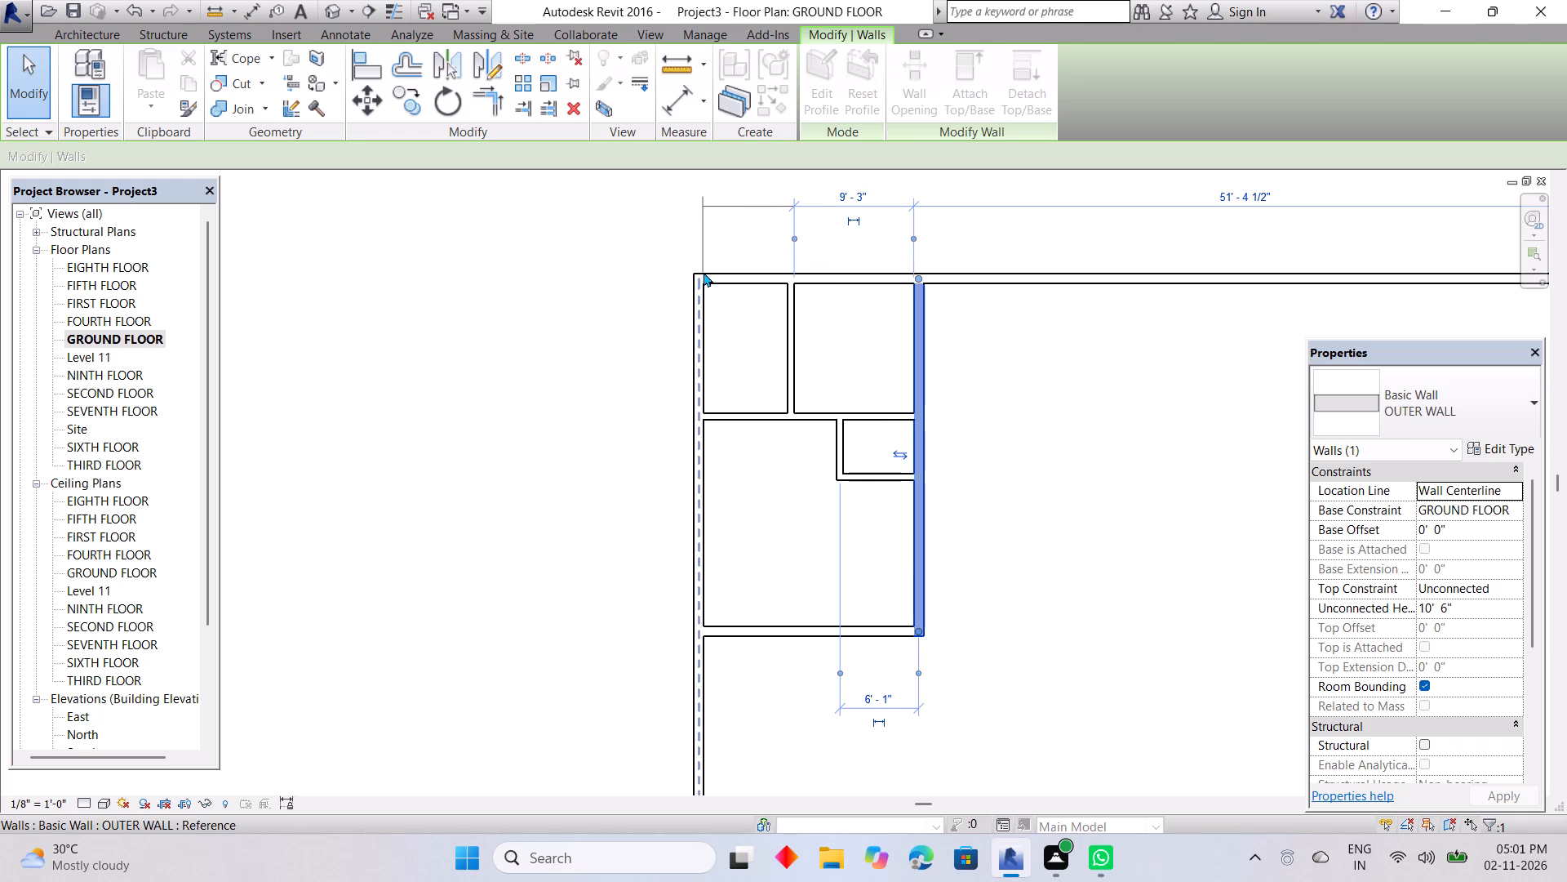
pyautogui.moveTo(703, 272); pyautogui.dragTo(702, 273)
pyautogui.click(699, 241)
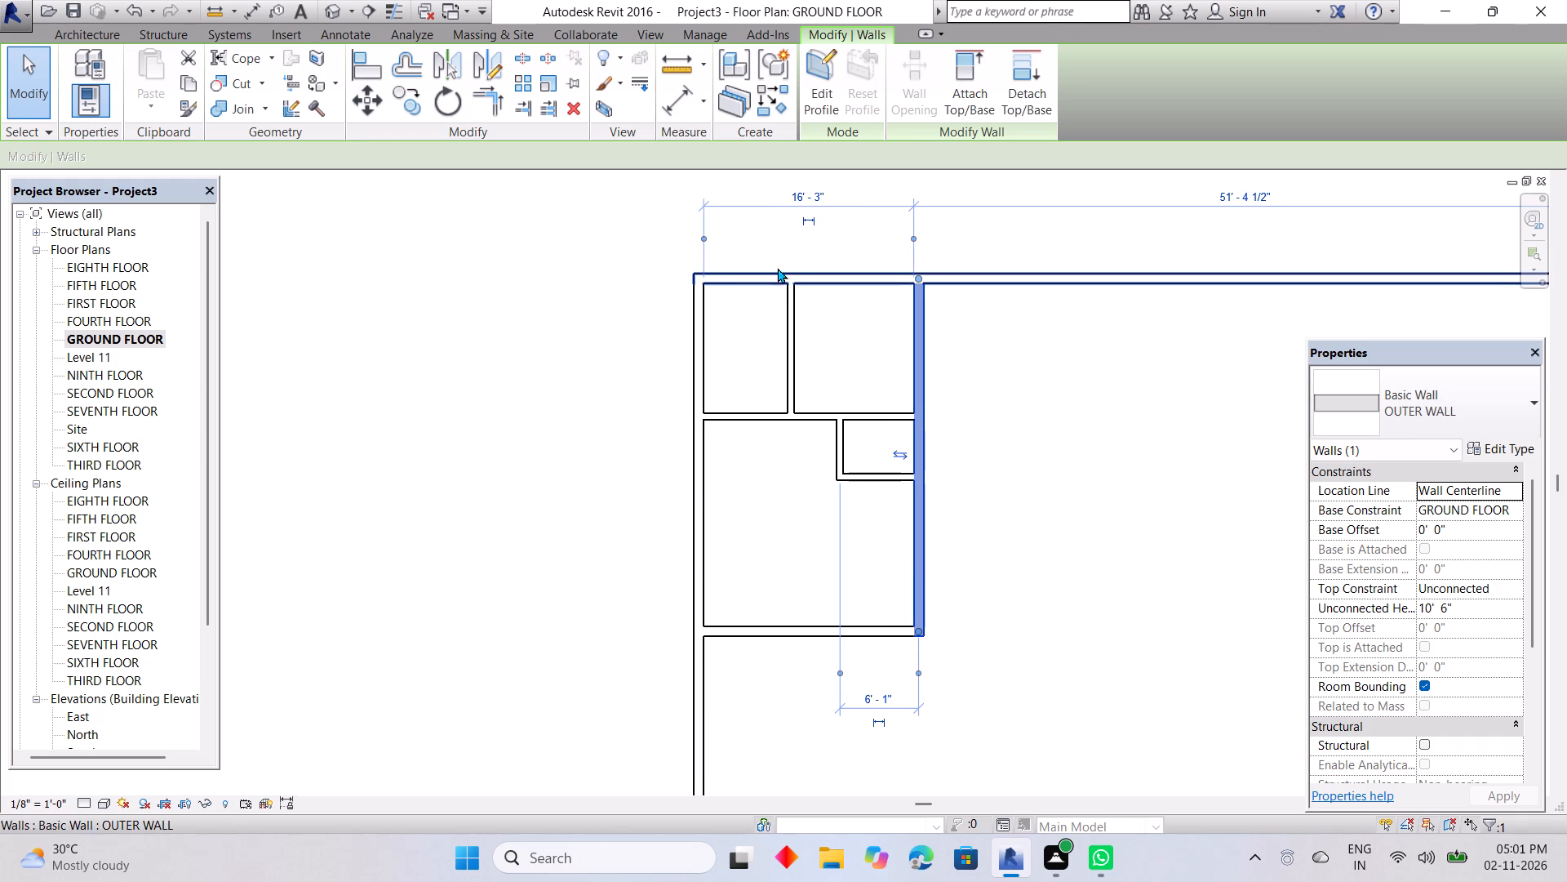
pyautogui.press('Escape')
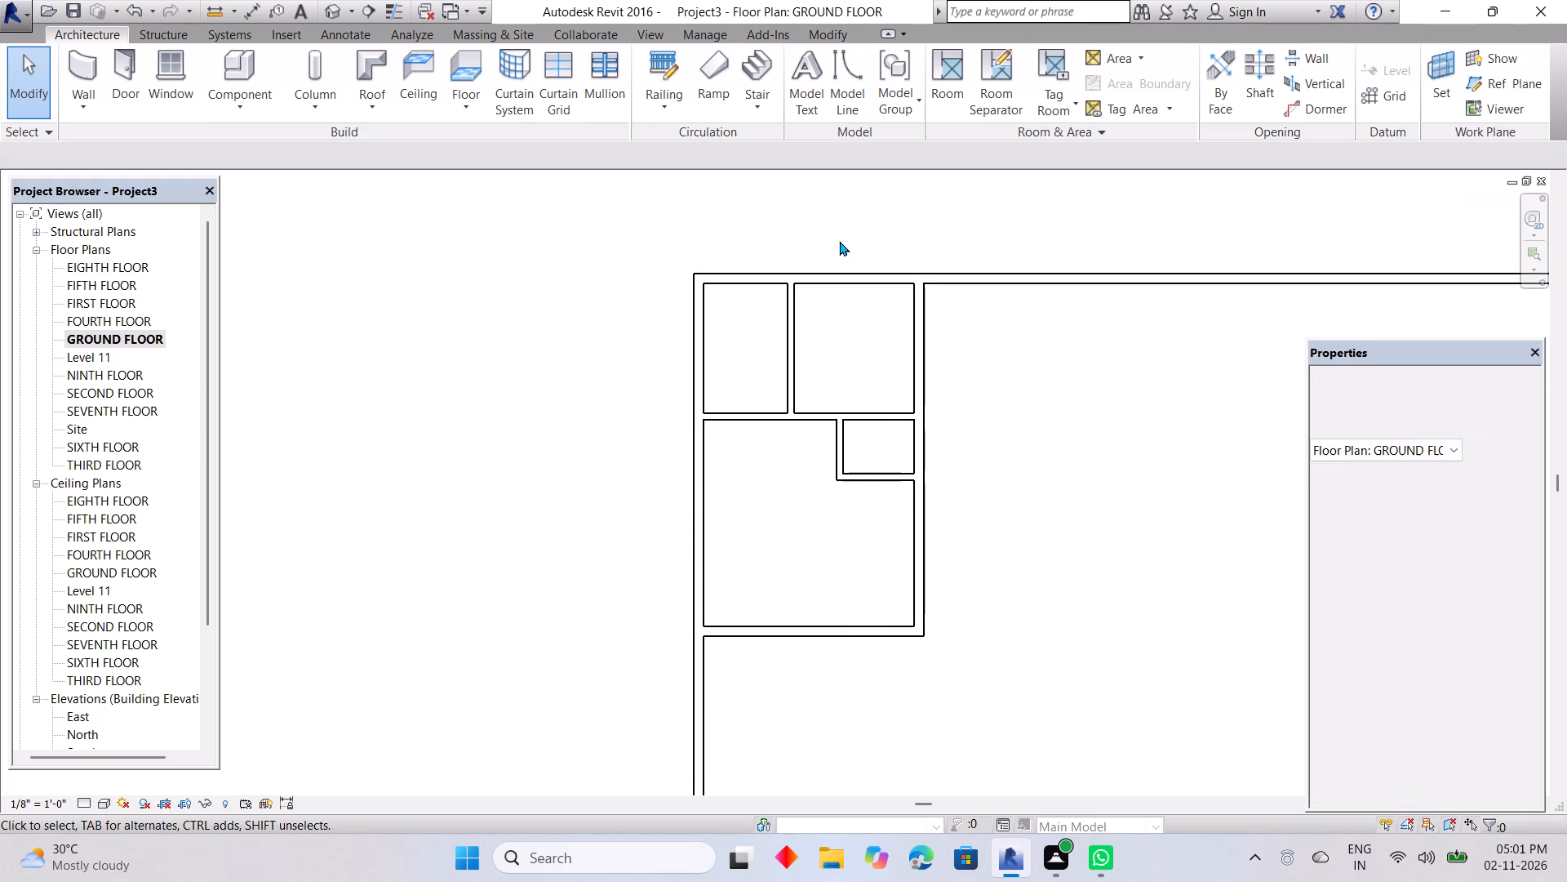
# Examine the ground-floor layout around the room block and the open area within the building outline.
pyautogui.scroll(-2, 940, 332)
pyautogui.moveTo(967, 367); pyautogui.dragTo(631, 384, button='middle')
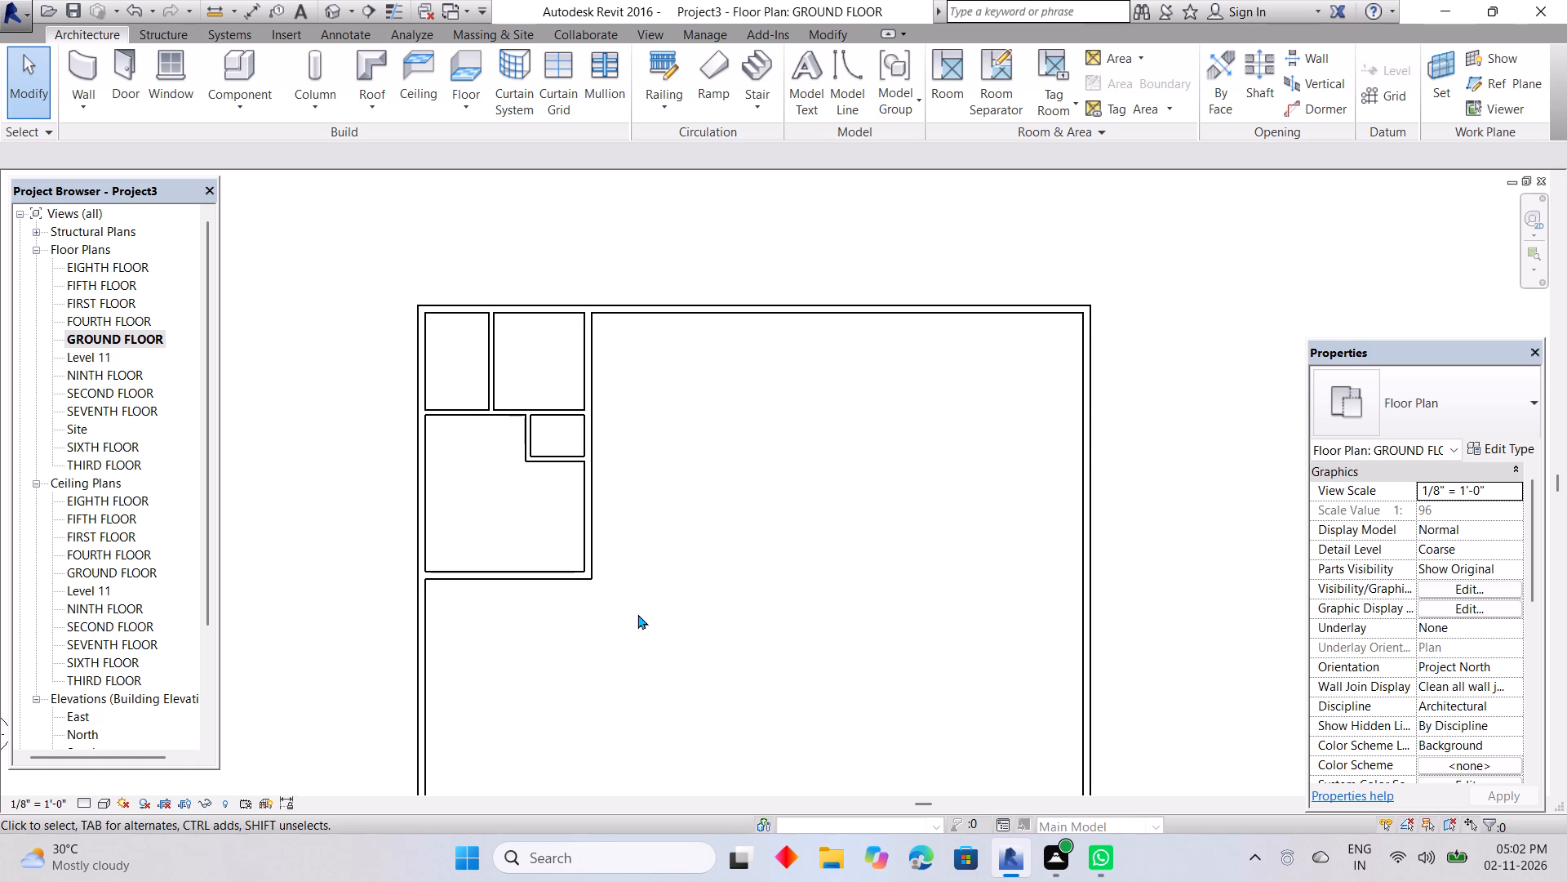
pyautogui.moveTo(639, 615); pyautogui.dragTo(661, 523, button='middle')
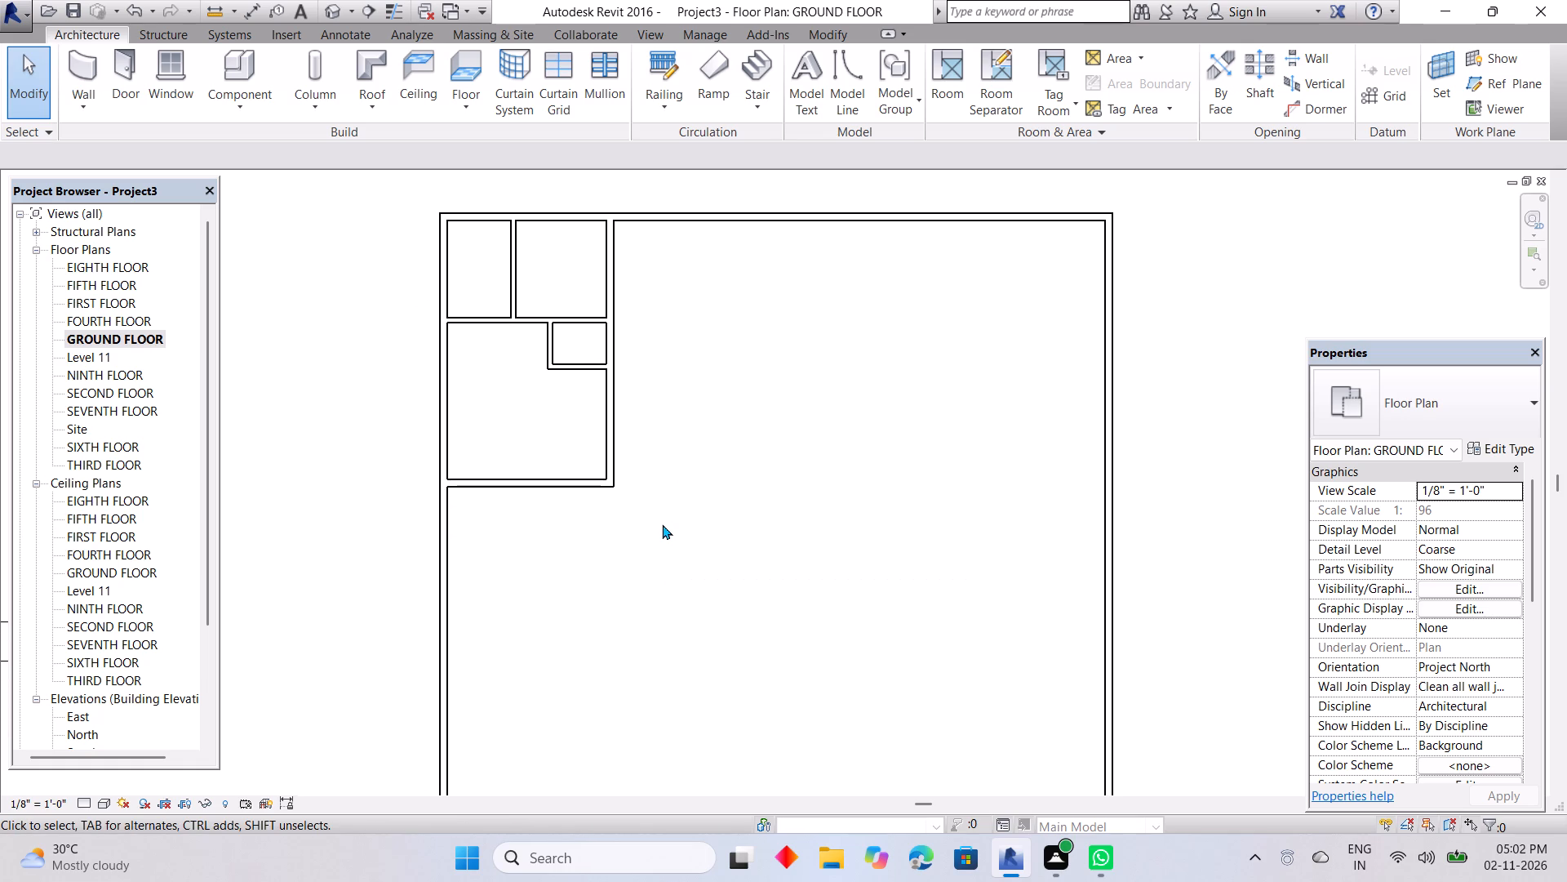
pyautogui.scroll(-1, 662, 524)
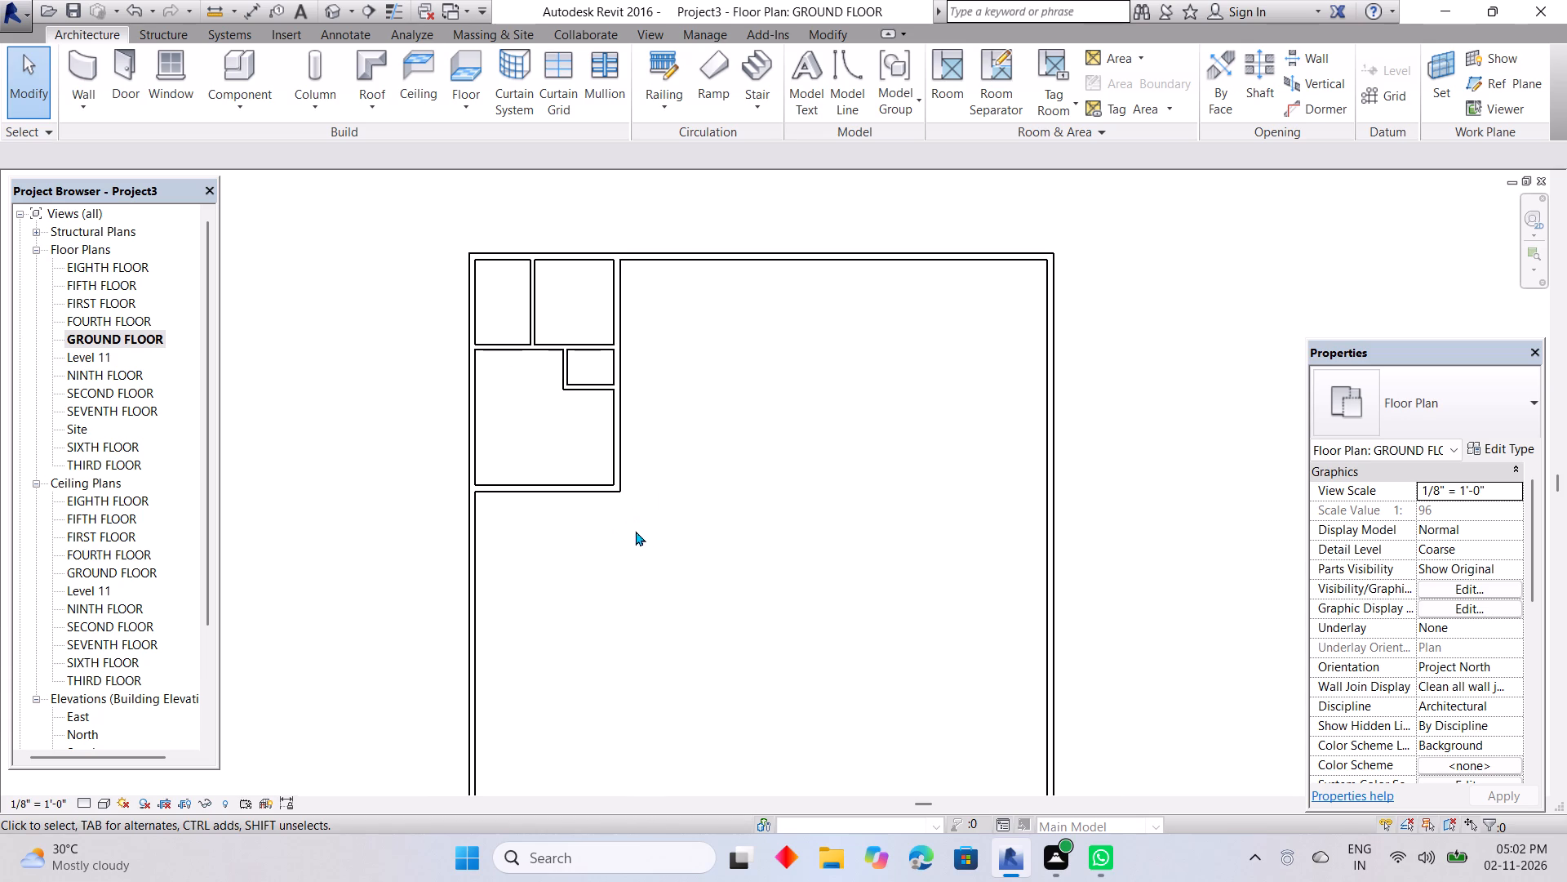
pyautogui.scroll(1, 611, 515)
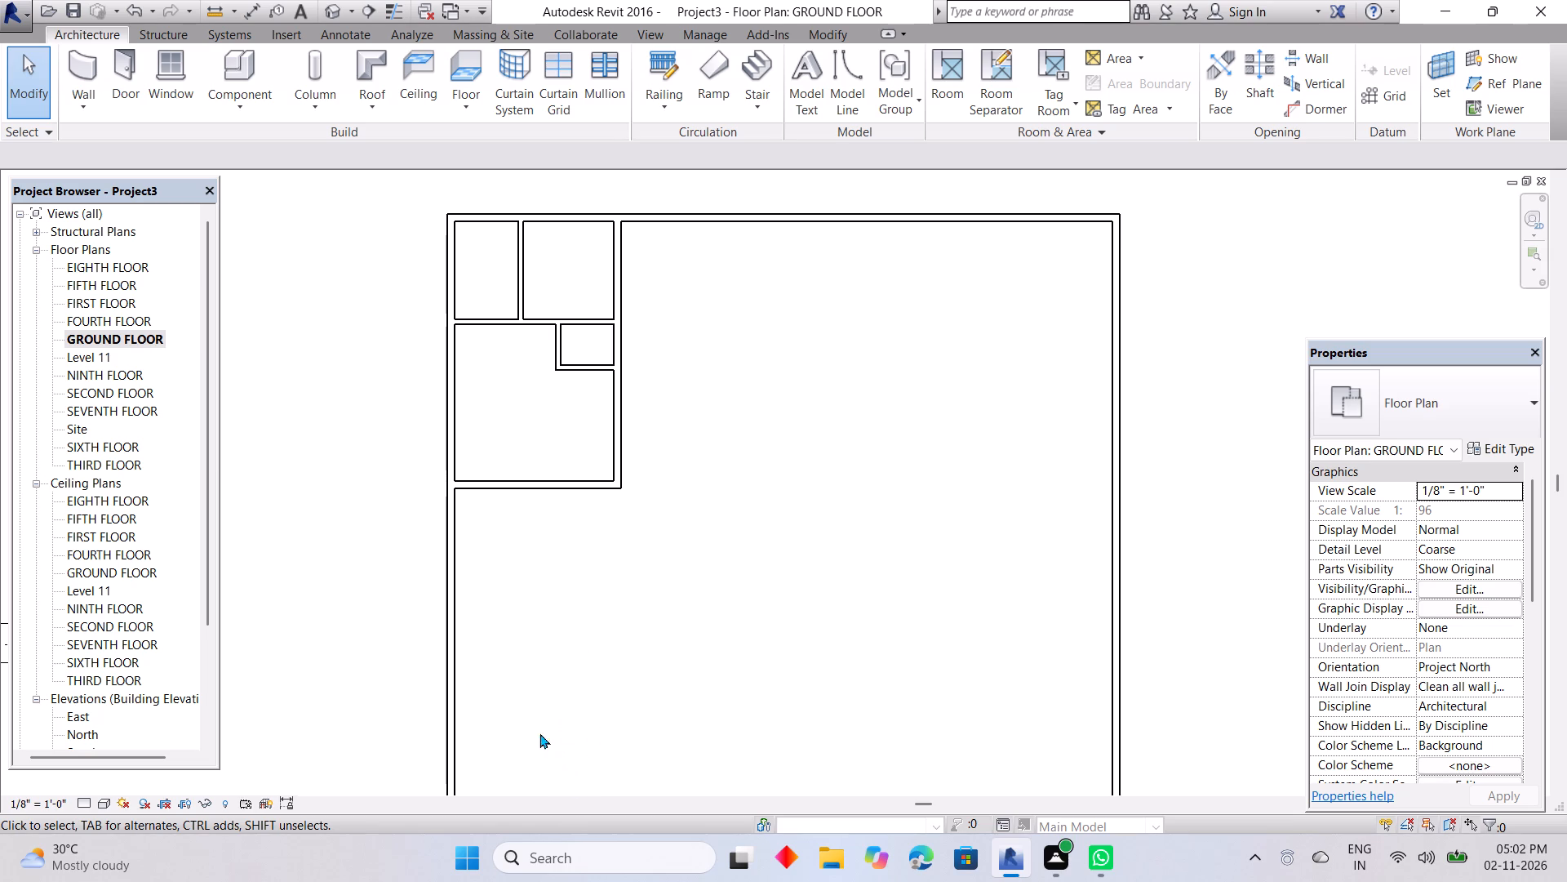
pyautogui.scroll(-3, 597, 622)
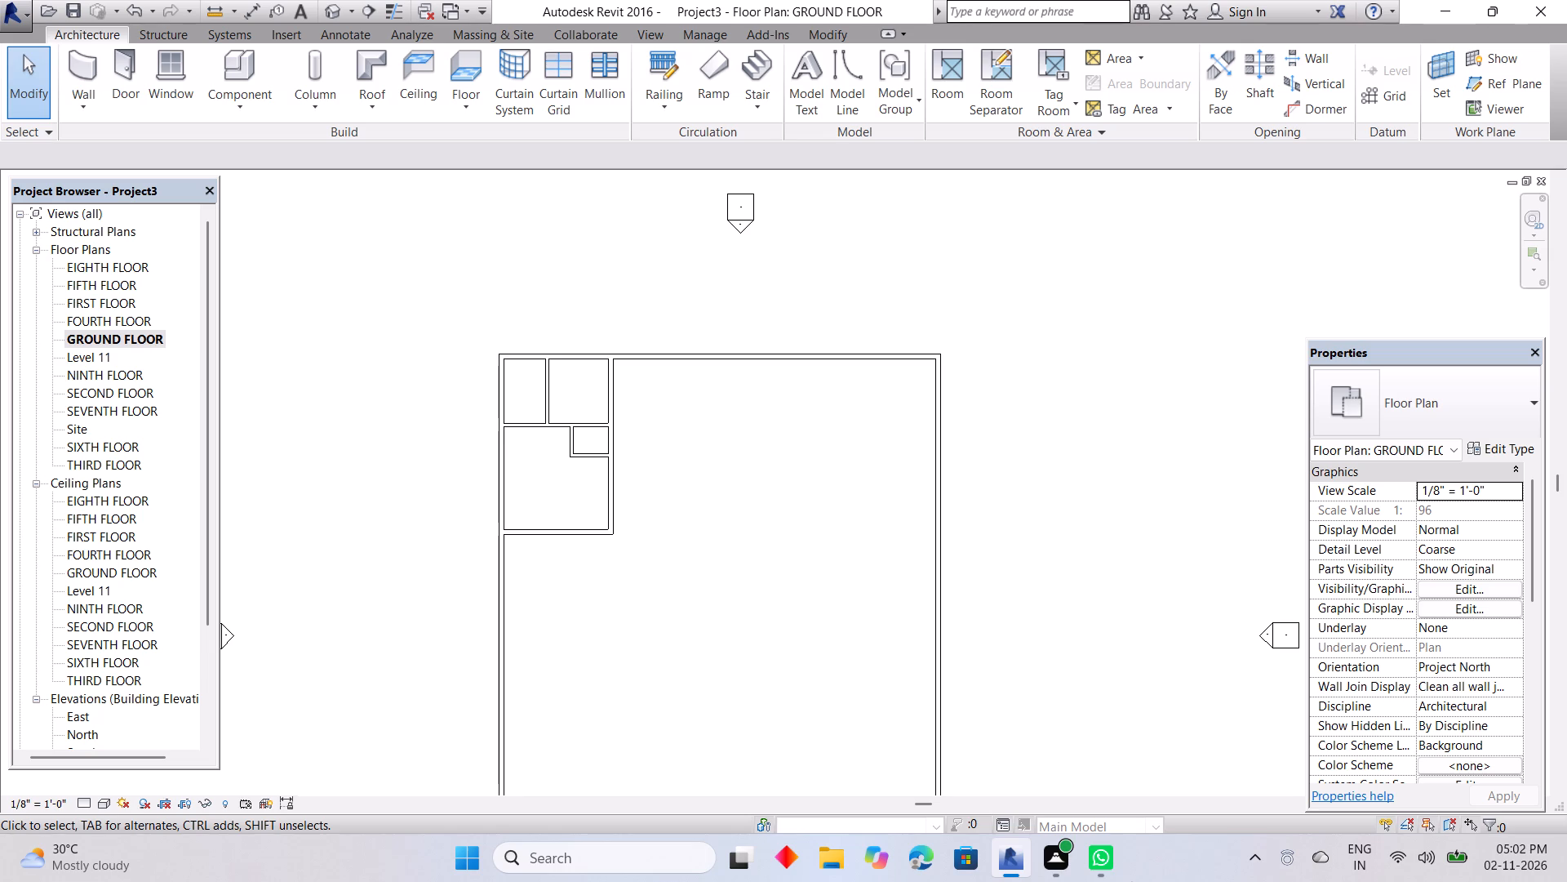
pyautogui.scroll(-2, 656, 282)
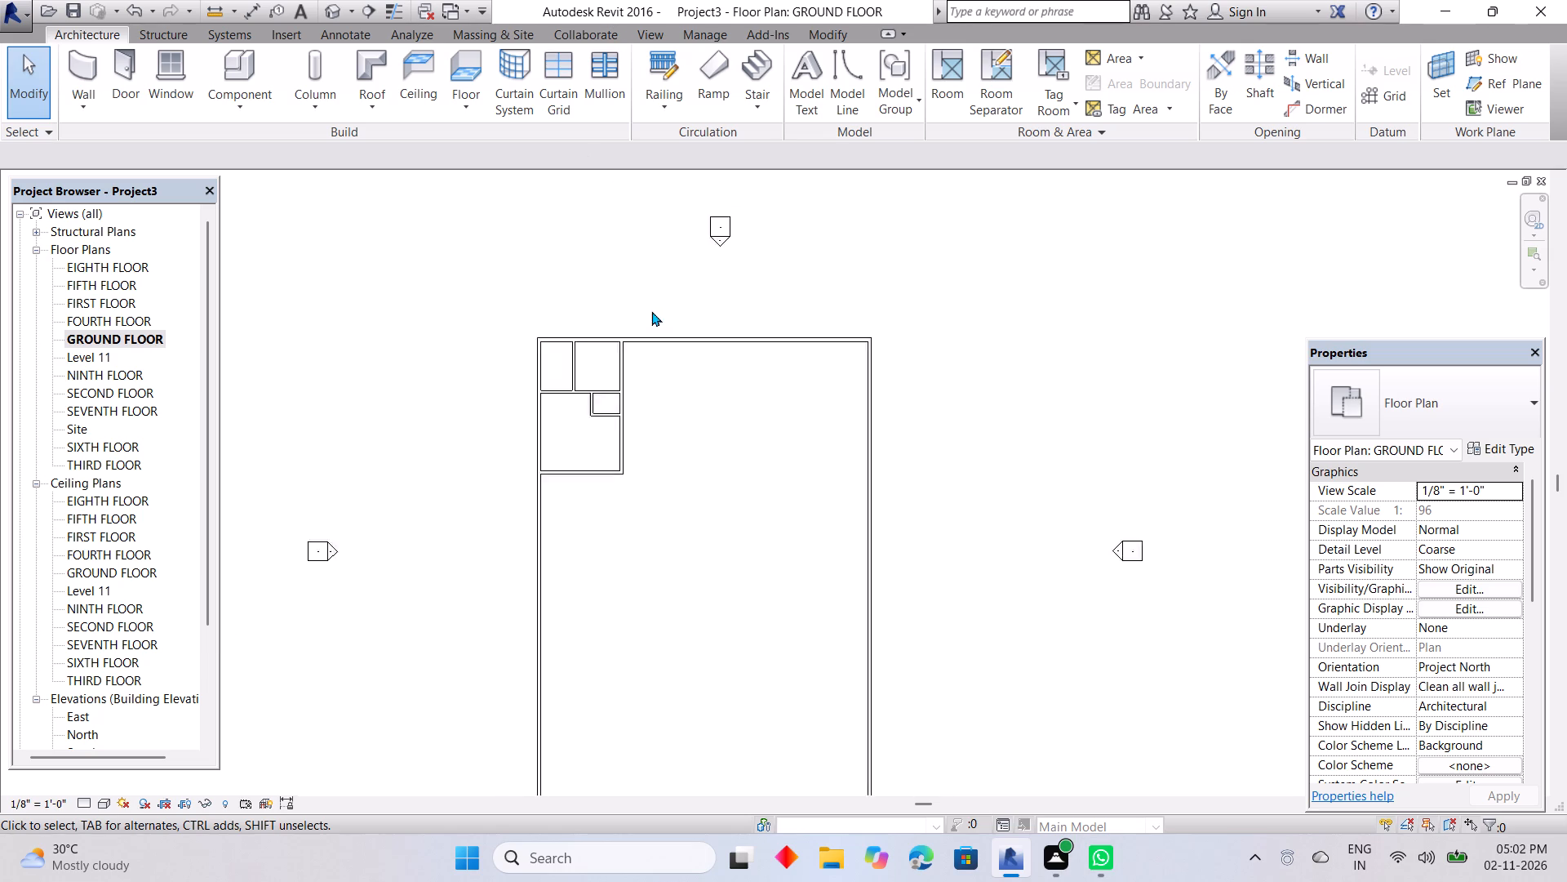
pyautogui.scroll(-1, 651, 311)
pyautogui.moveTo(653, 403); pyautogui.dragTo(648, 359, button='middle')
pyautogui.scroll(4, 648, 354)
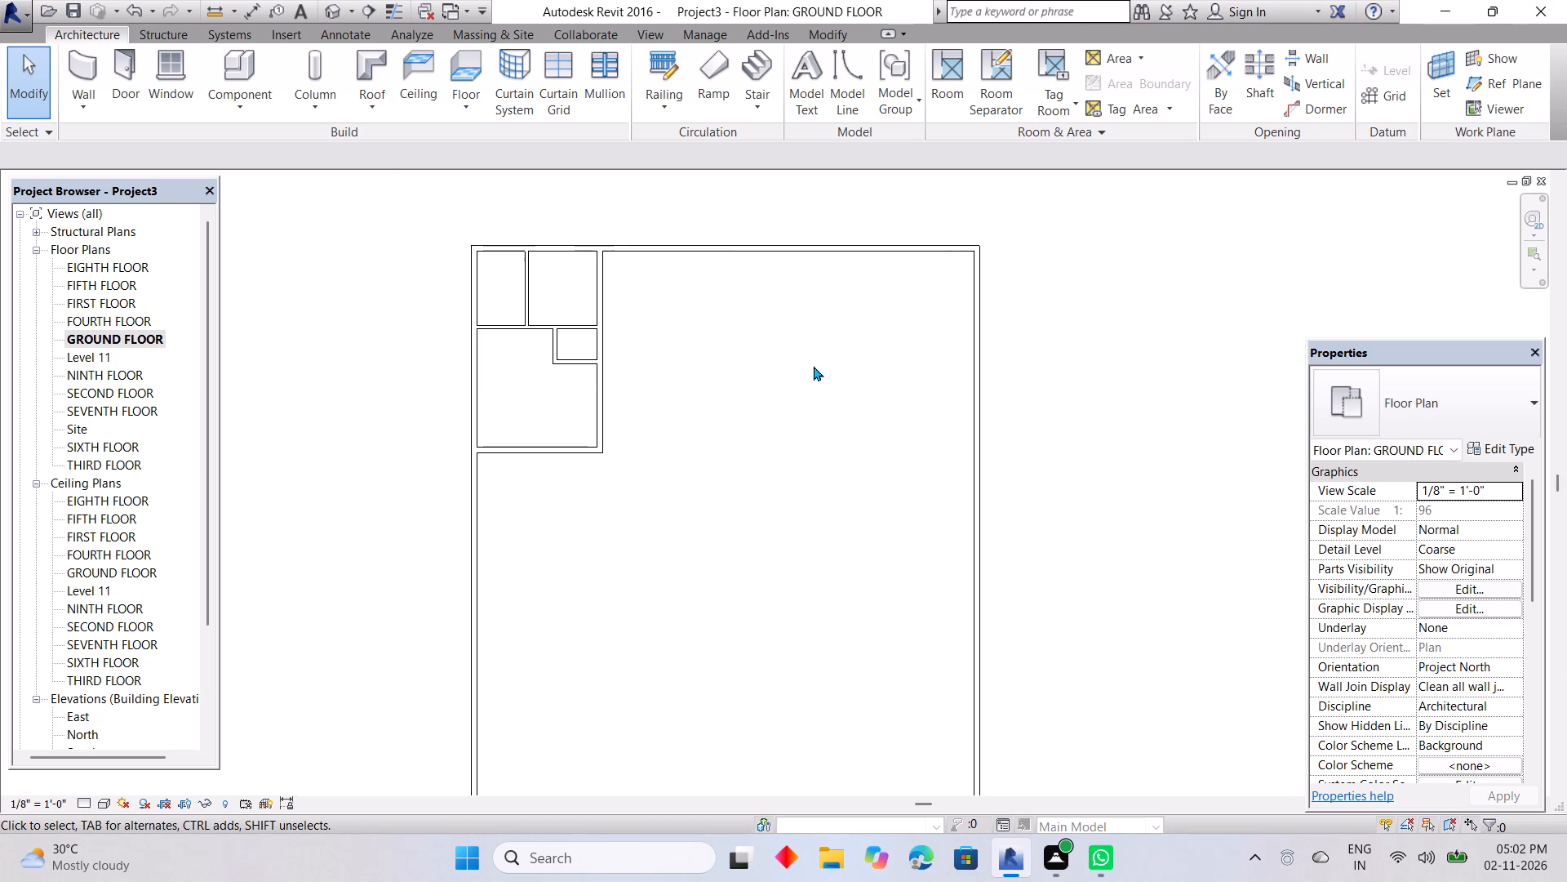
# Draw Generic - 8" walls from the block's lower-right corner: 9' 0" horizontally to the right, continuing vertically up to the top outer wall.
pyautogui.press('space')
pyautogui.press('e')
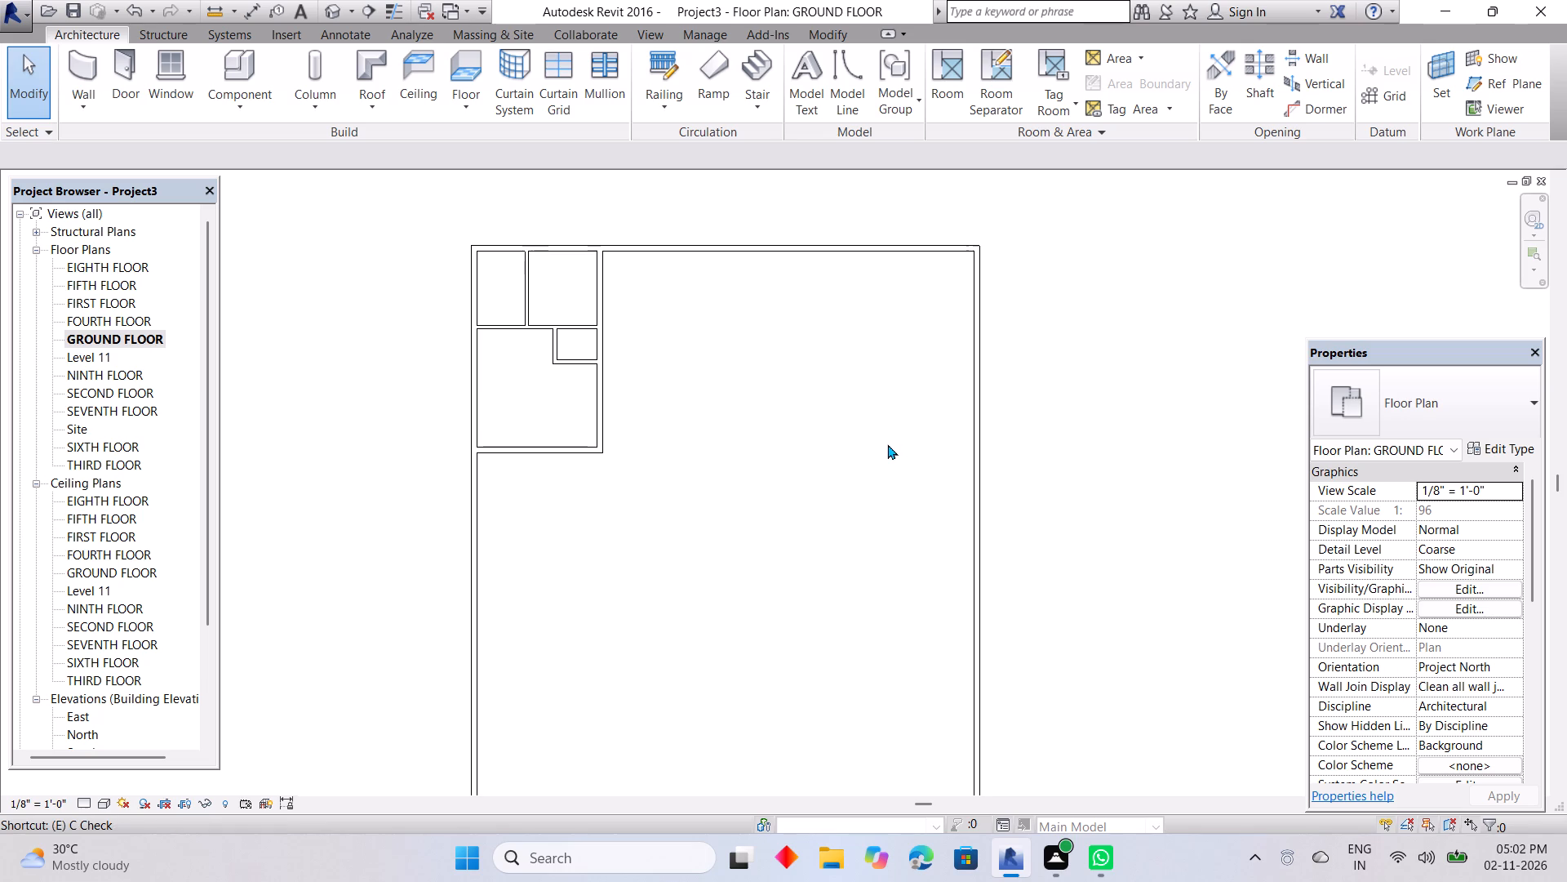
pyautogui.press('Escape')
pyautogui.press('w')
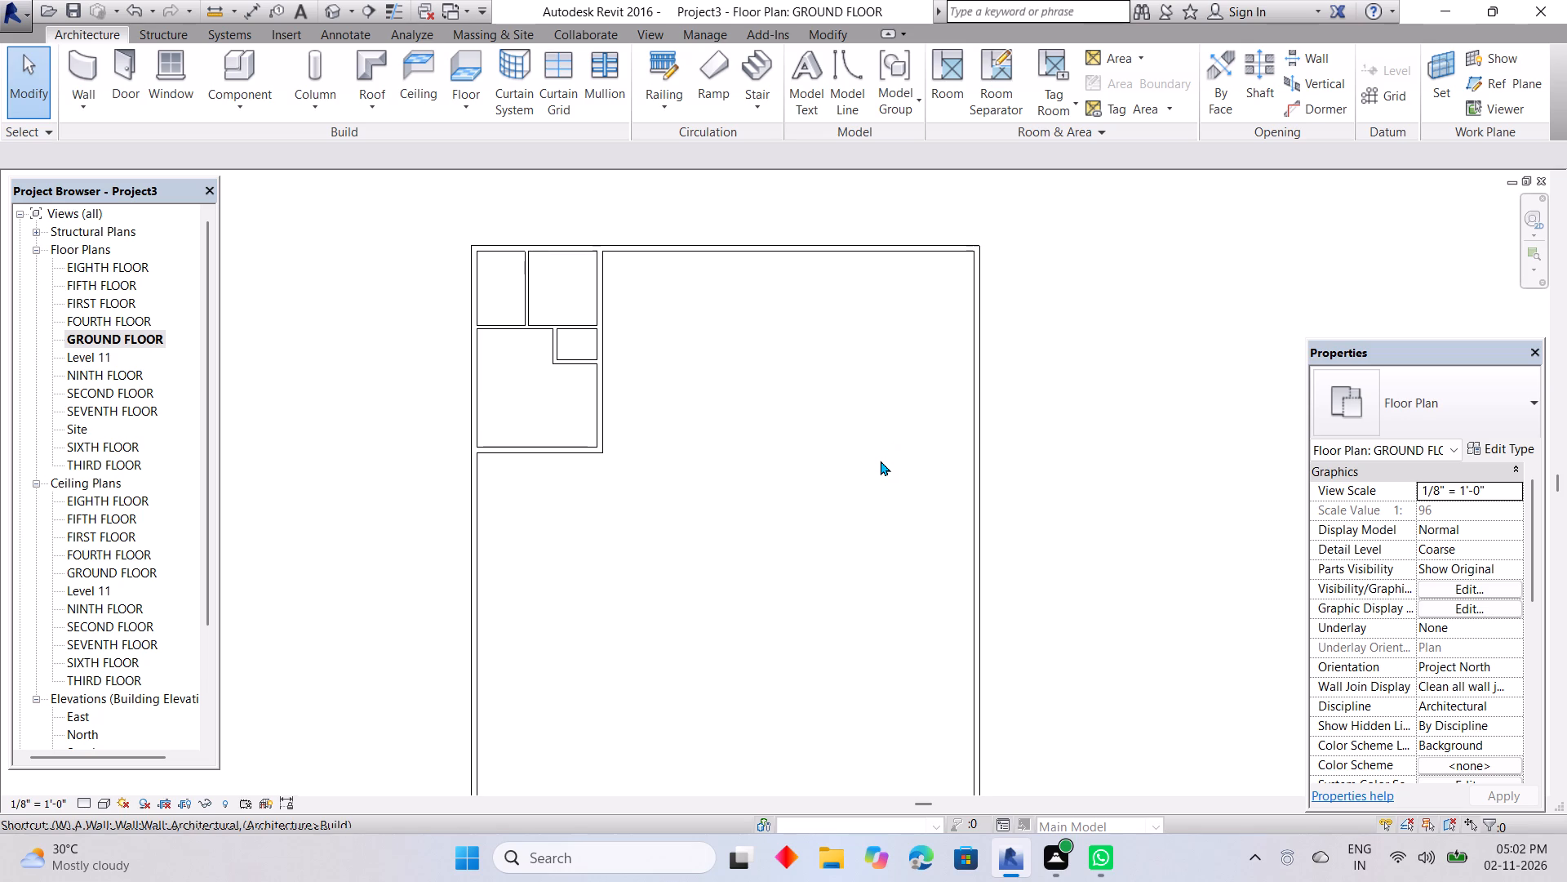
pyautogui.write('W')
pyautogui.press('space')
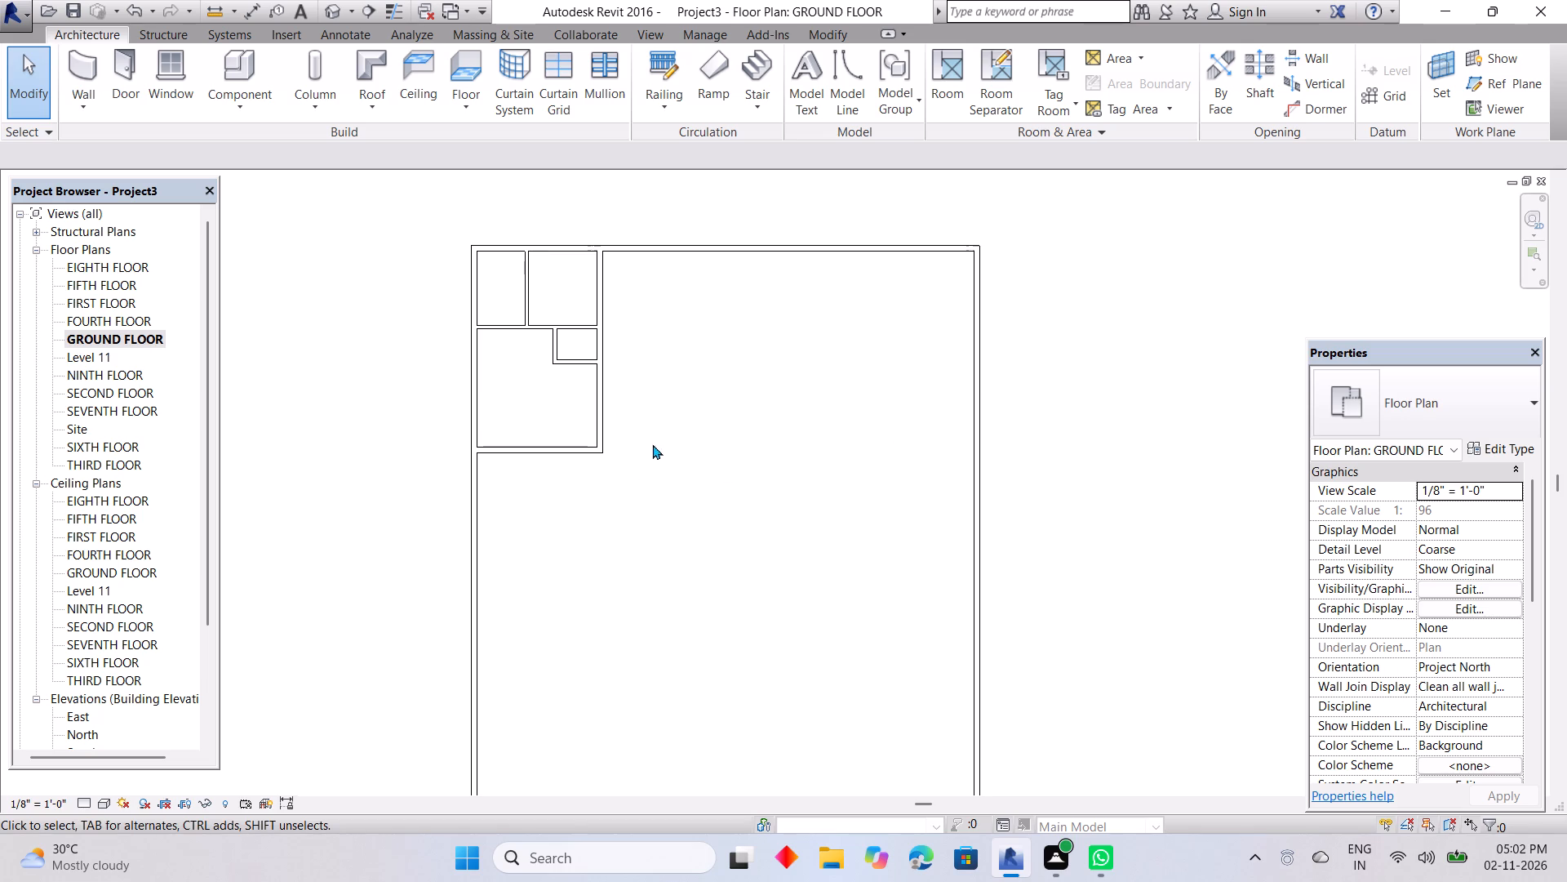
pyautogui.press('Escape')
pyautogui.write('W')
pyautogui.press('space')
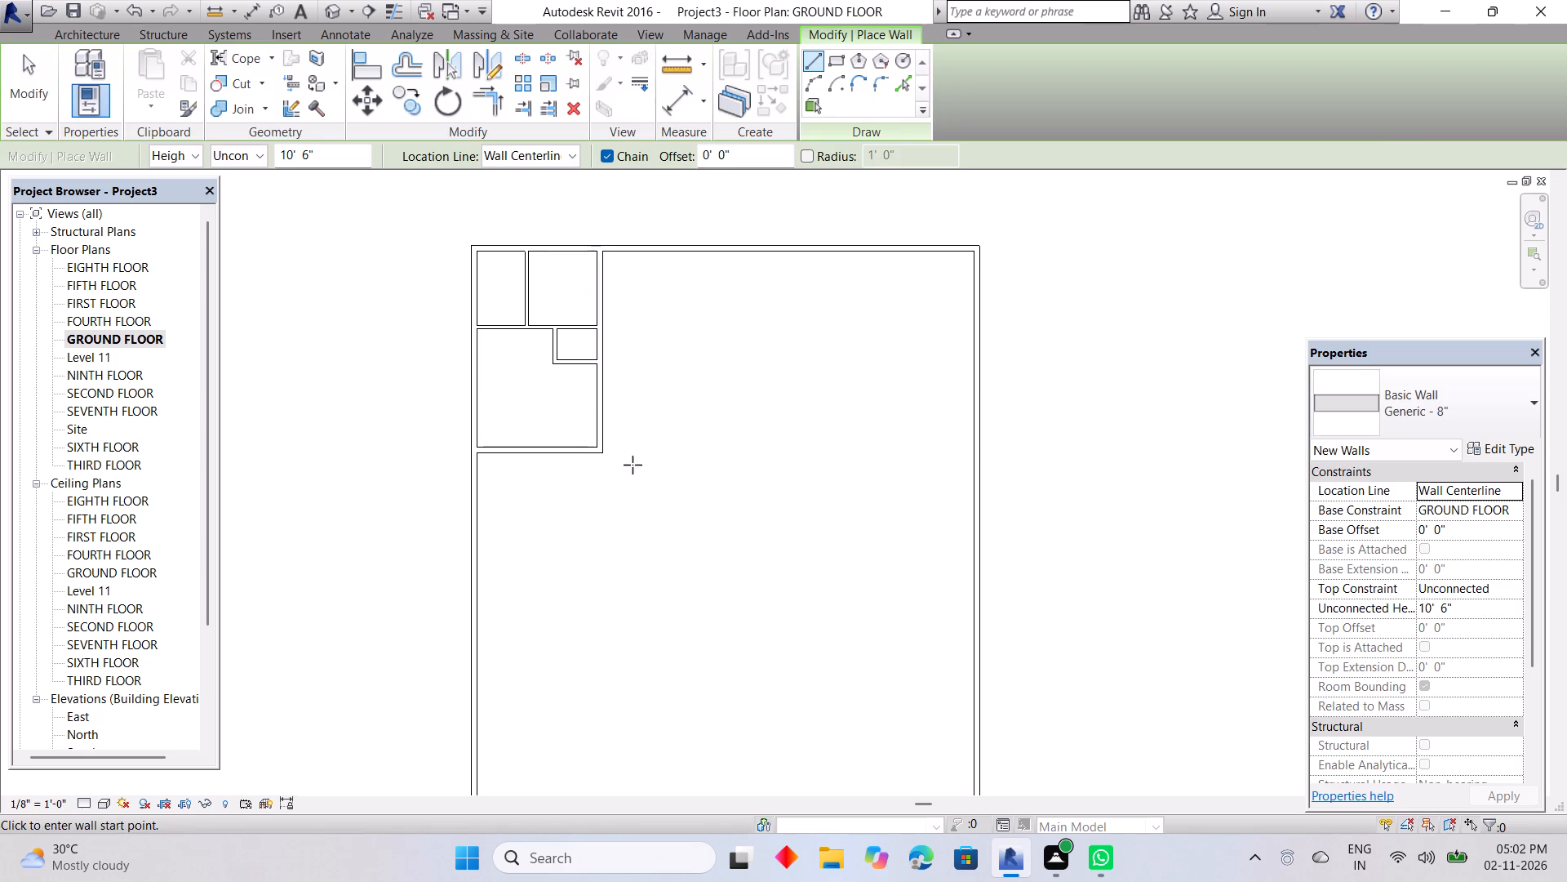
pyautogui.click(608, 452)
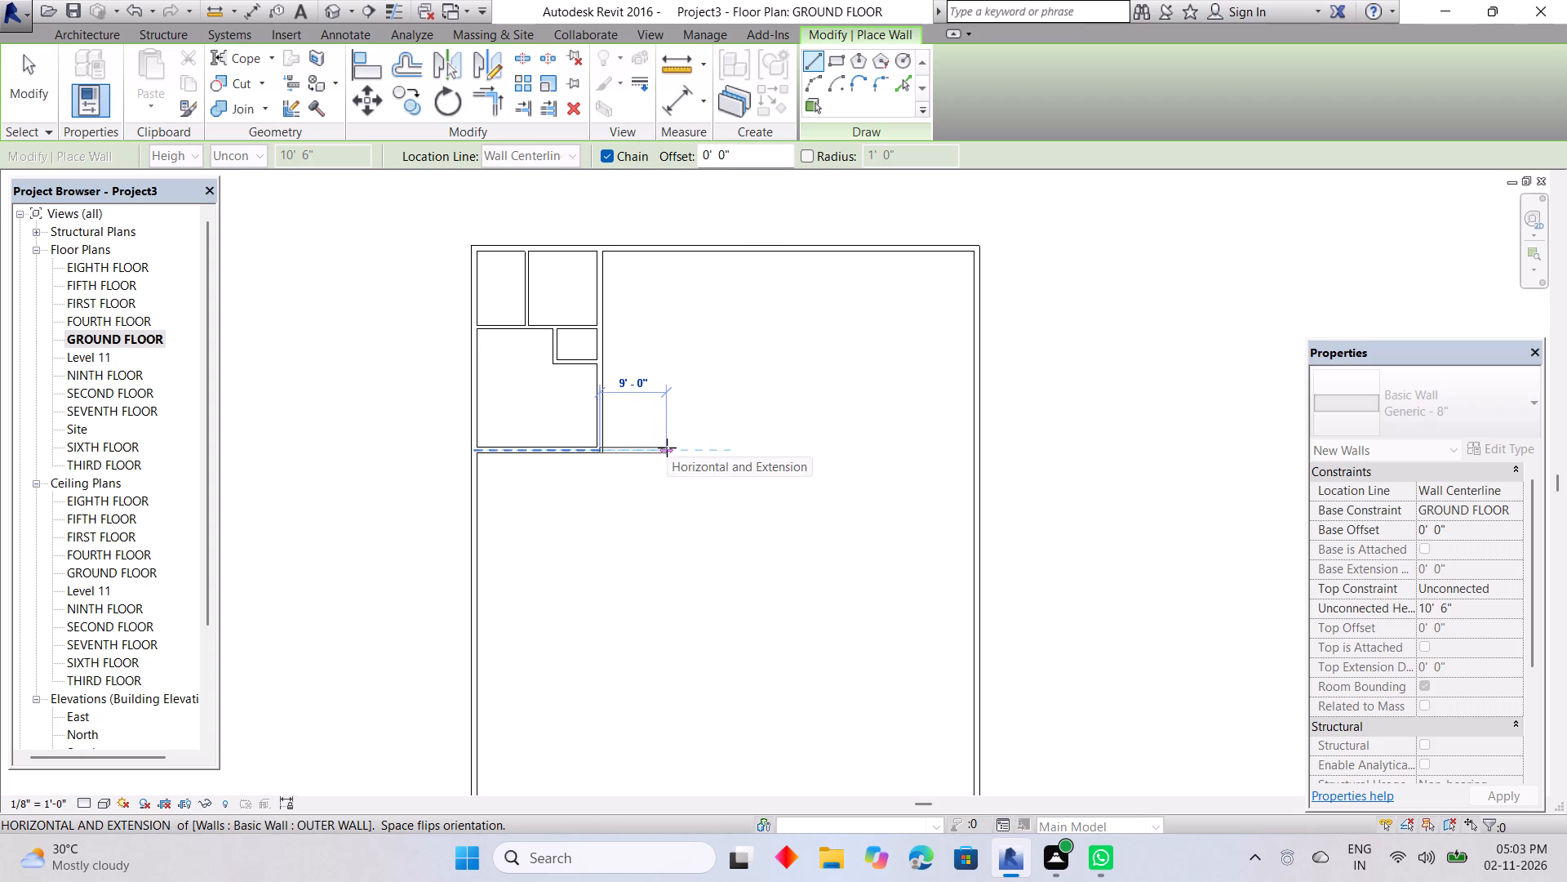
pyautogui.click(667, 448)
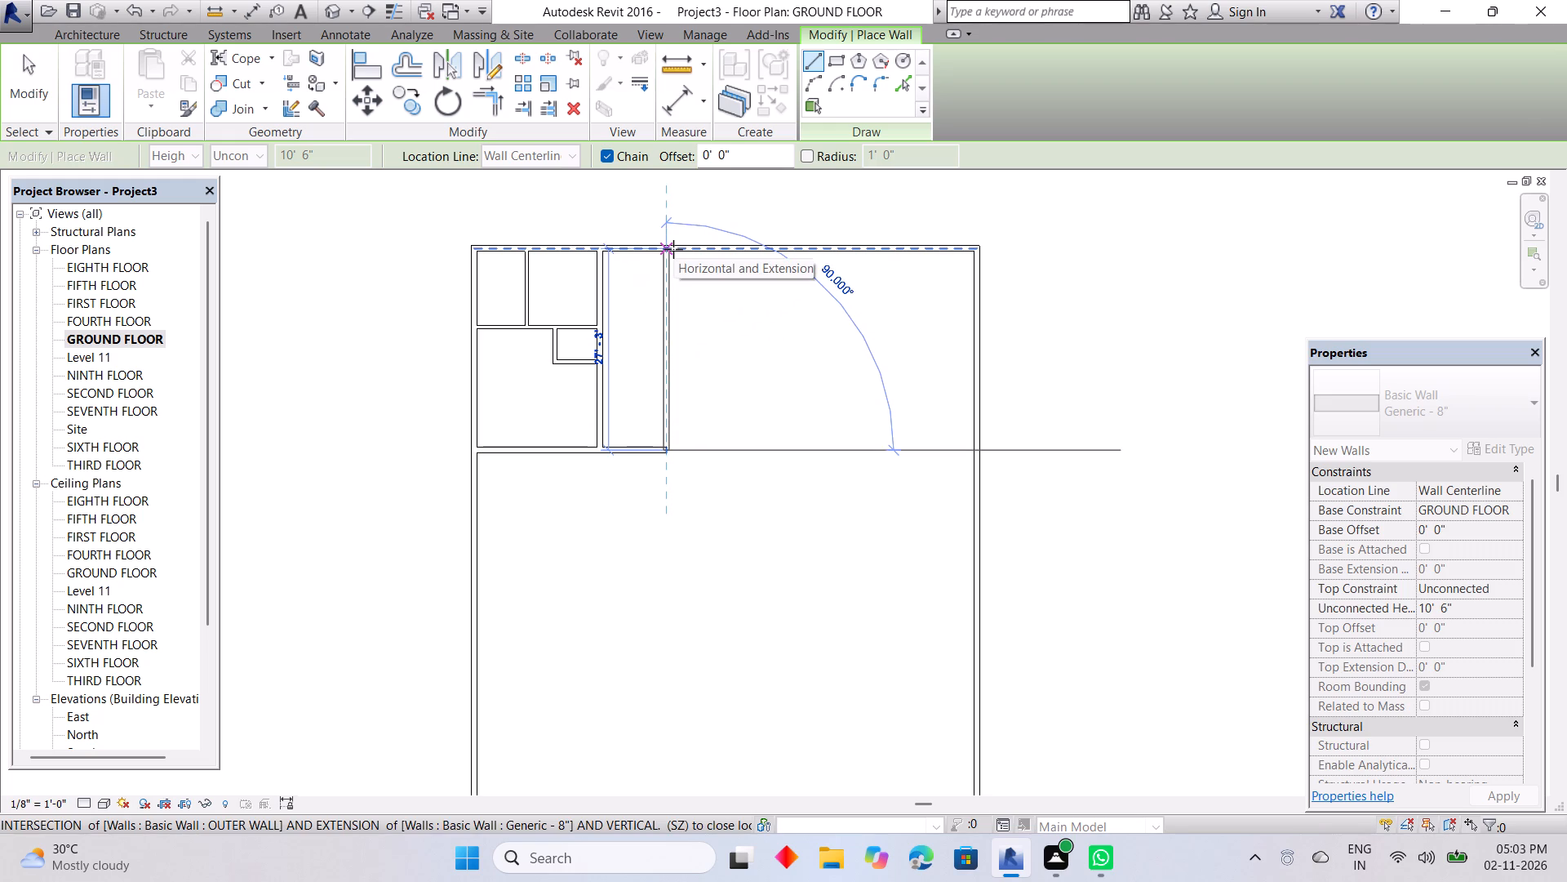
pyautogui.click(673, 250)
pyautogui.press('Escape')
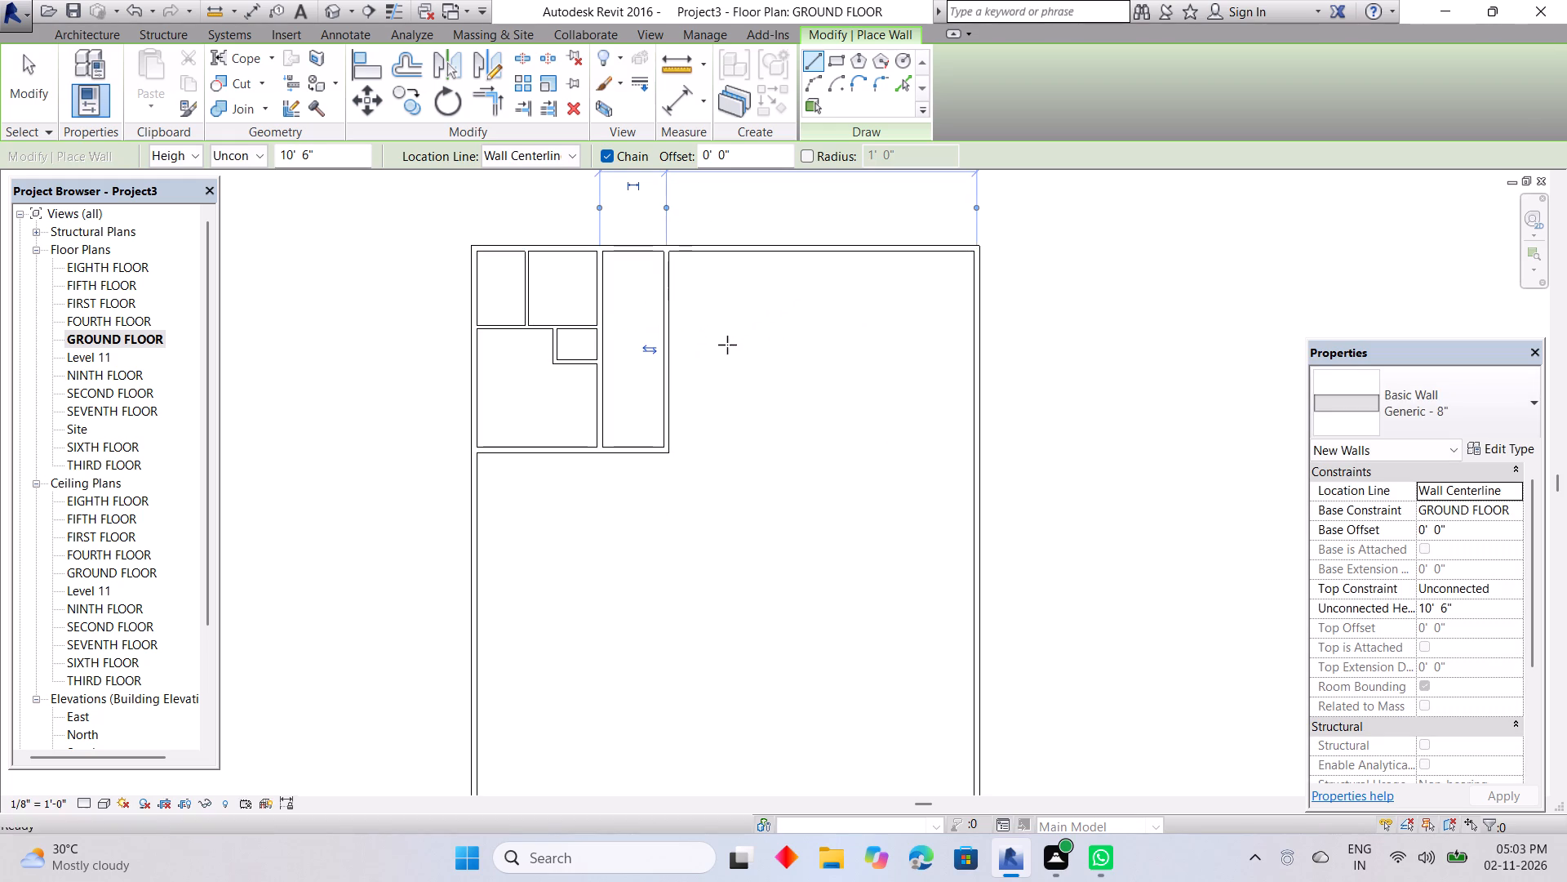
pyautogui.press('Escape')
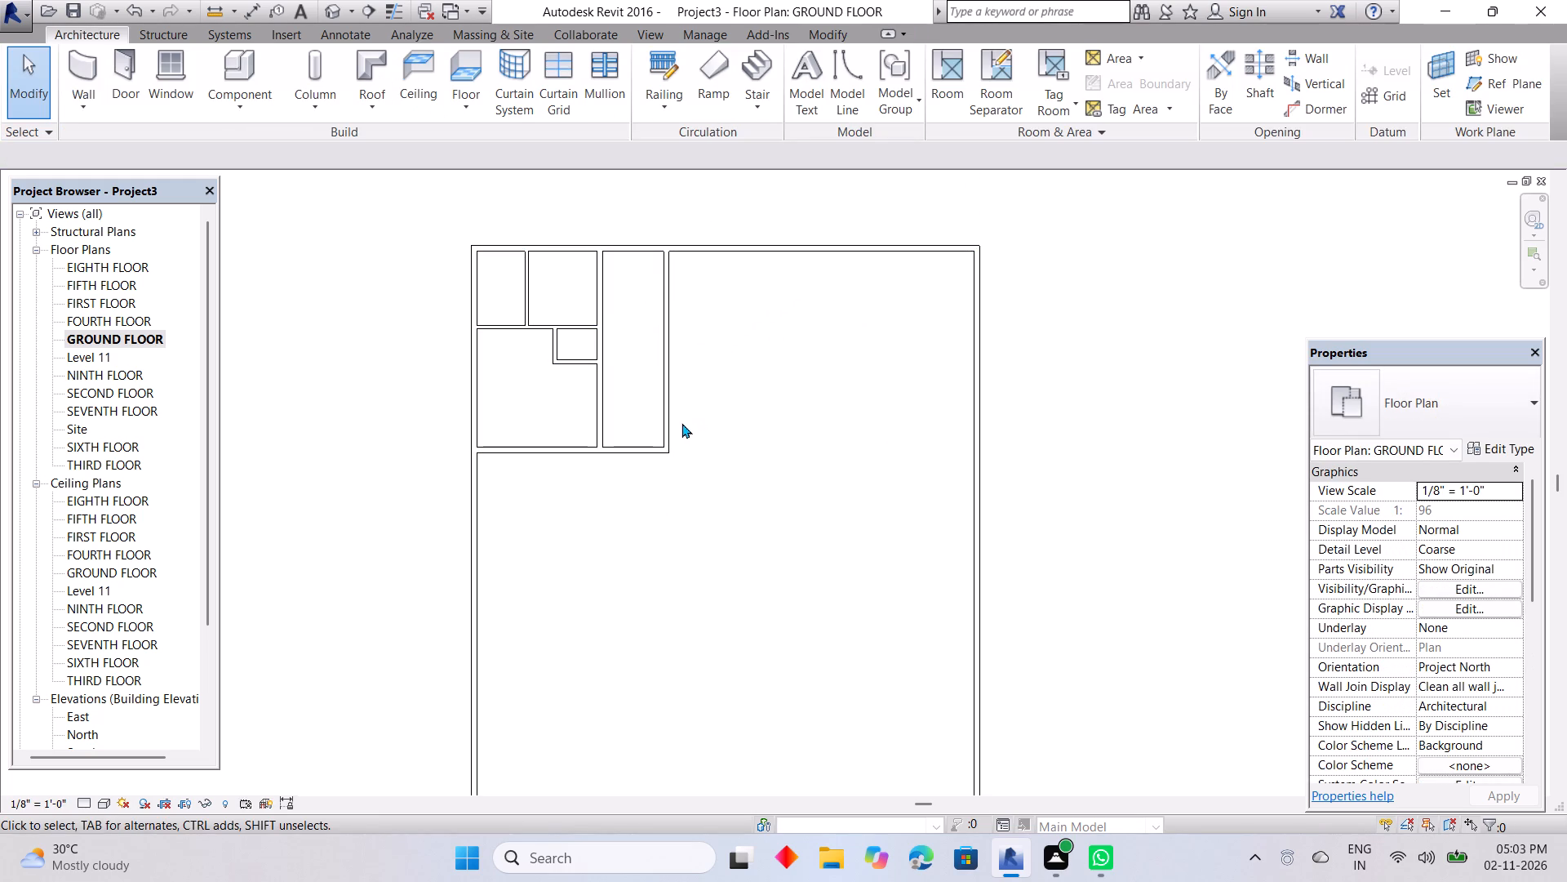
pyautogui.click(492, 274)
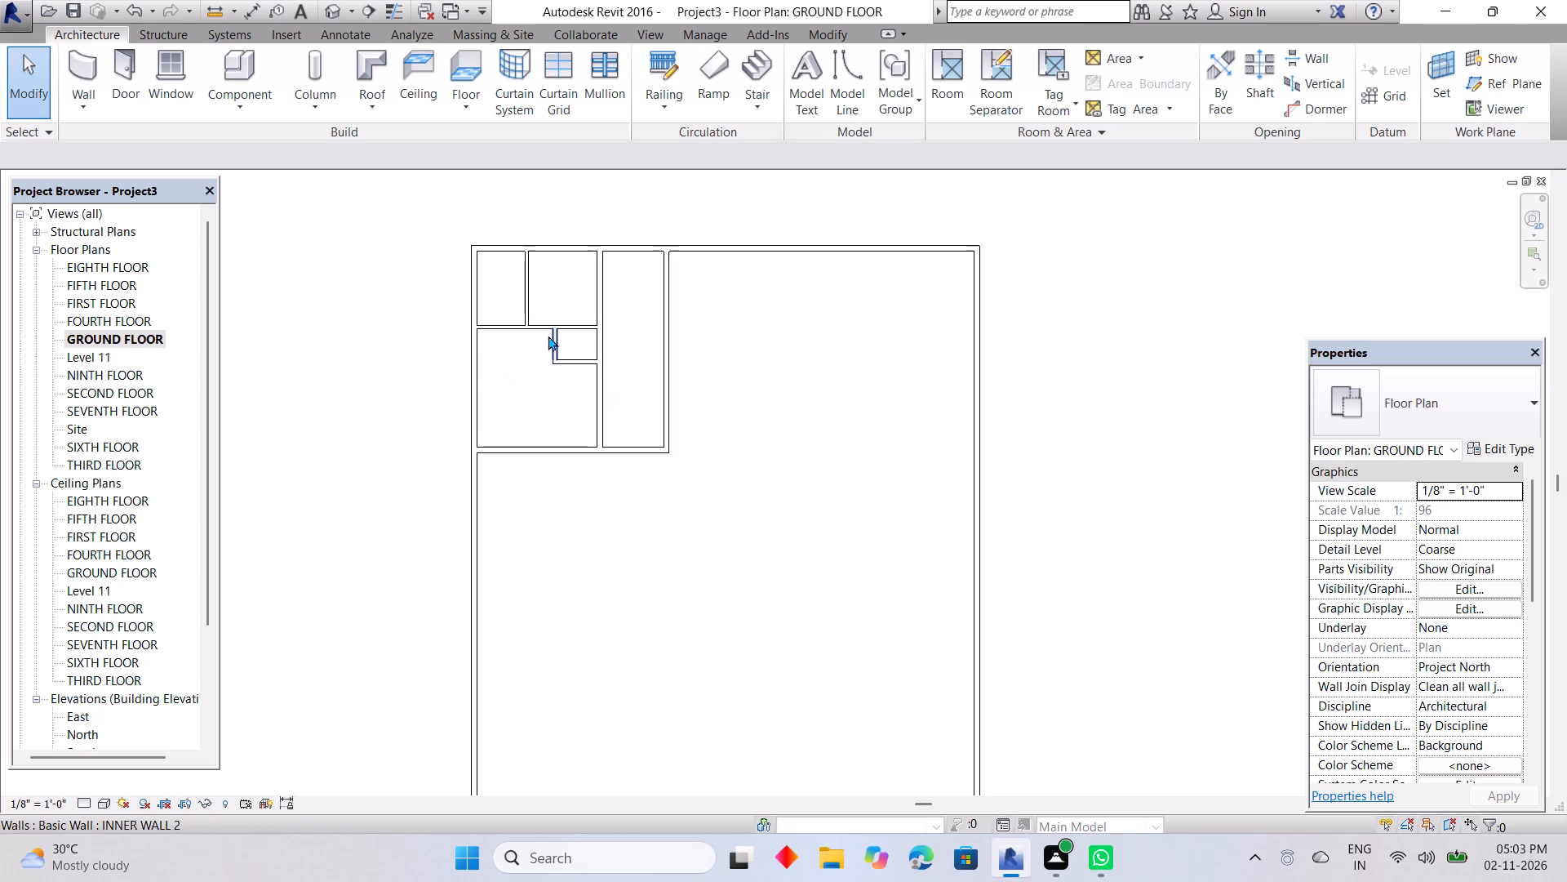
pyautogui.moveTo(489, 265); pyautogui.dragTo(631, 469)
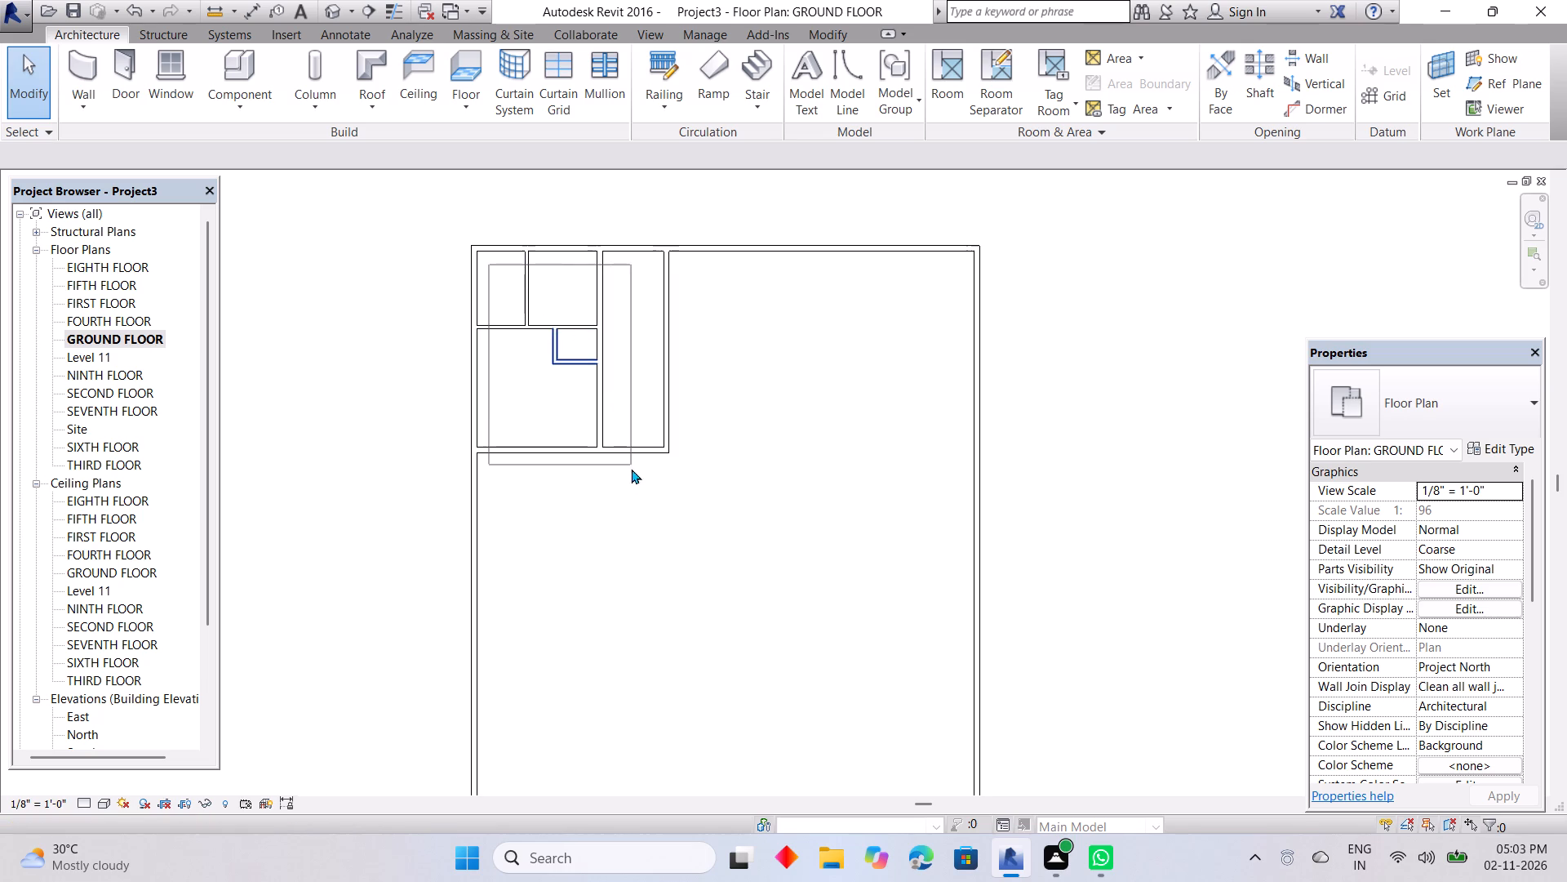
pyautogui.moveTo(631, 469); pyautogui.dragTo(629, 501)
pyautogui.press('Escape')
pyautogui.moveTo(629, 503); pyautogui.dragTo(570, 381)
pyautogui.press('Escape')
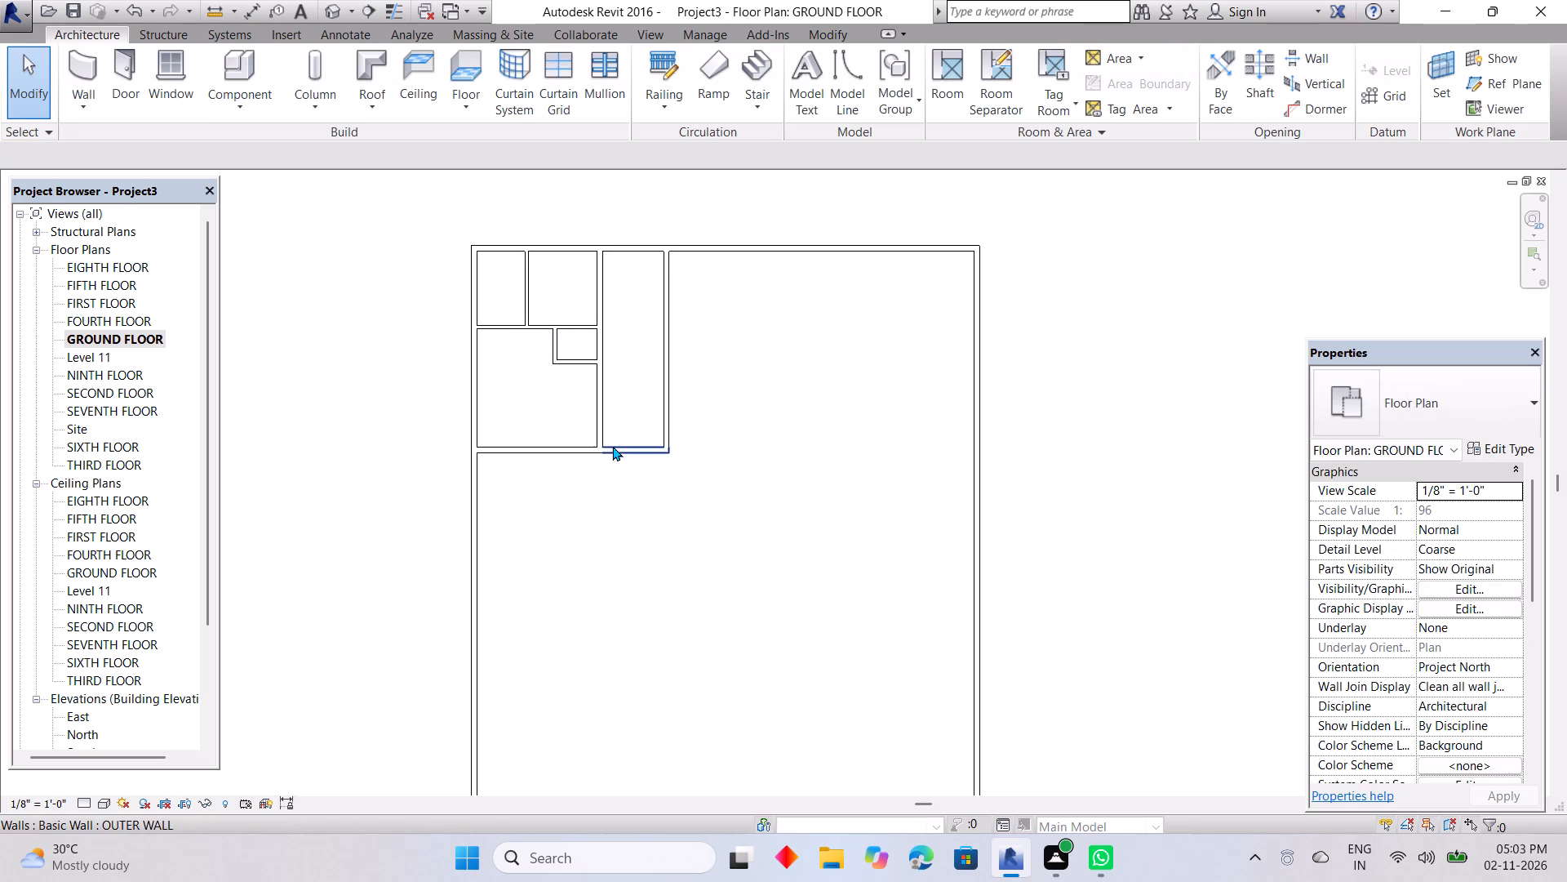
# Copy the block's inner walls, right outer wall and bottom walls 27' 0" horizontally to the right, beyond the new vertical wall.
pyautogui.moveTo(637, 488); pyautogui.dragTo(508, 269)
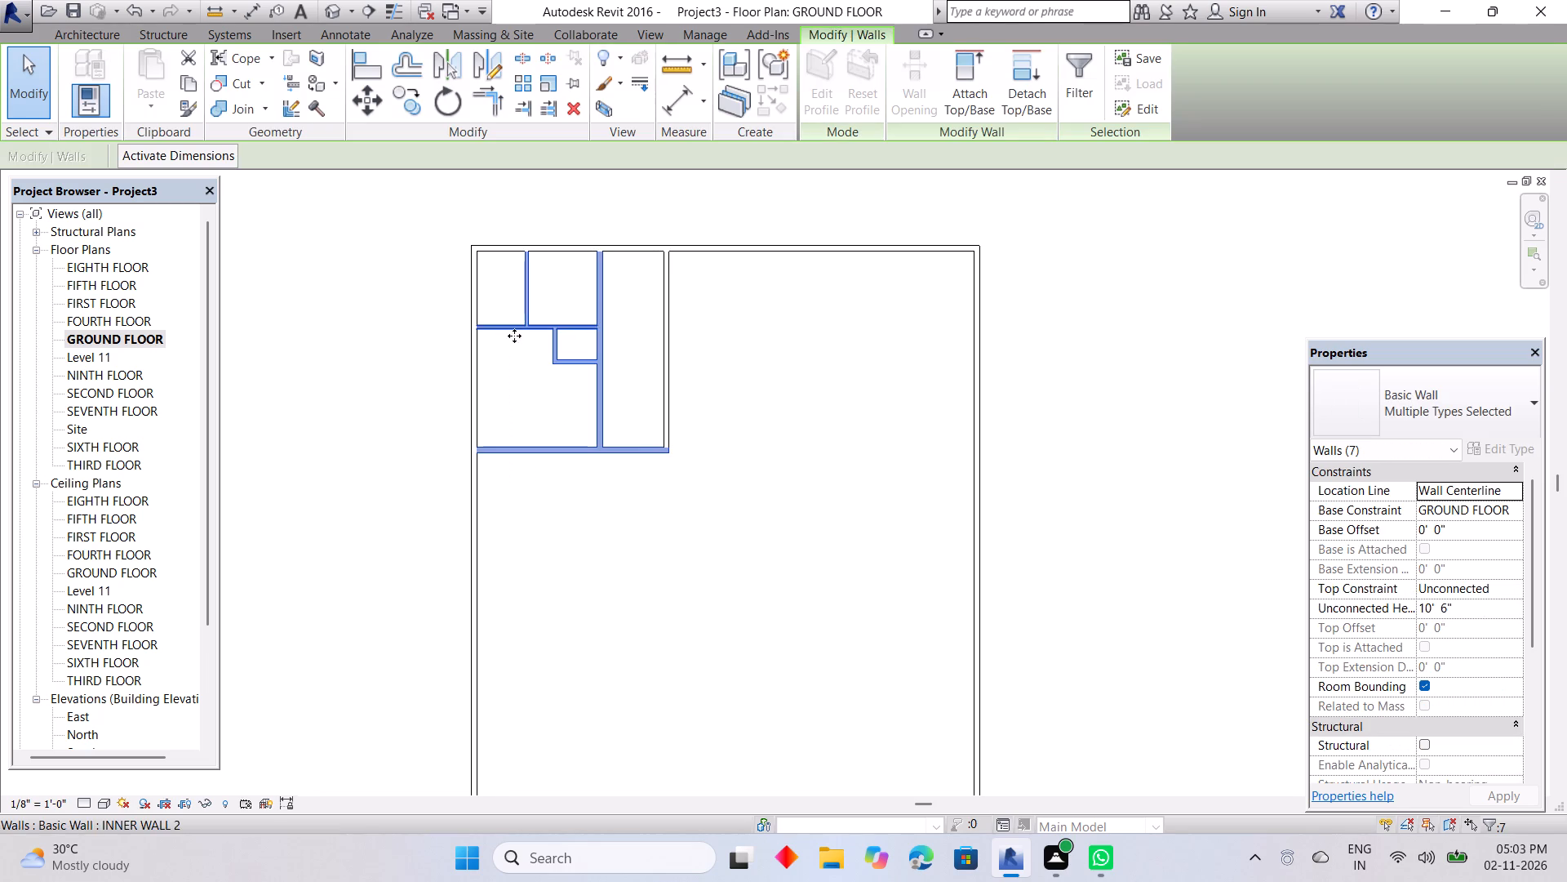
pyautogui.click(419, 107)
pyautogui.click(519, 243)
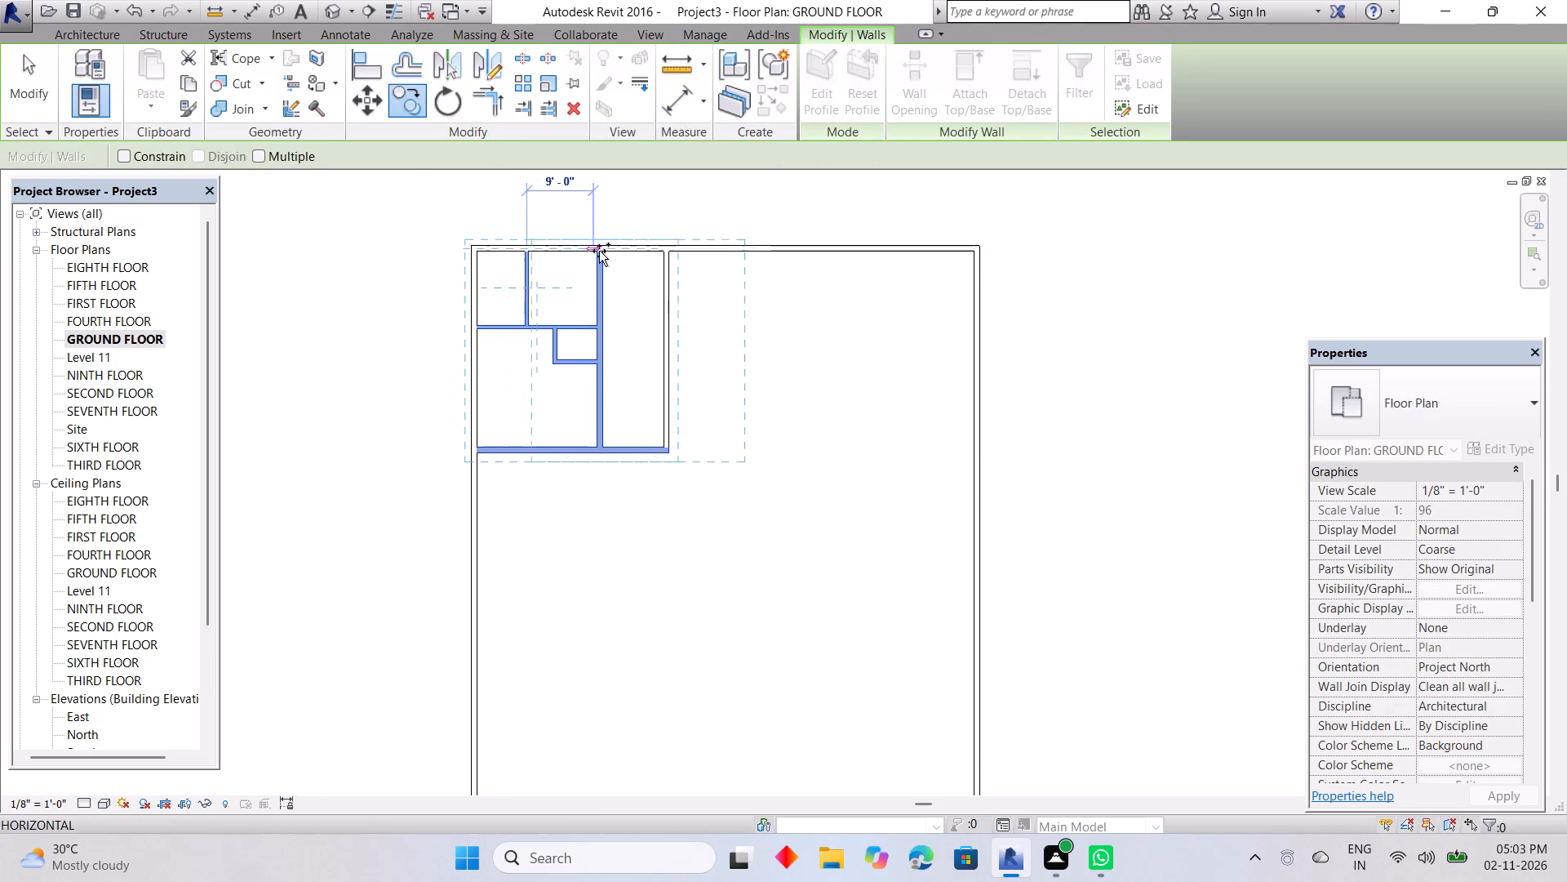
pyautogui.click(726, 254)
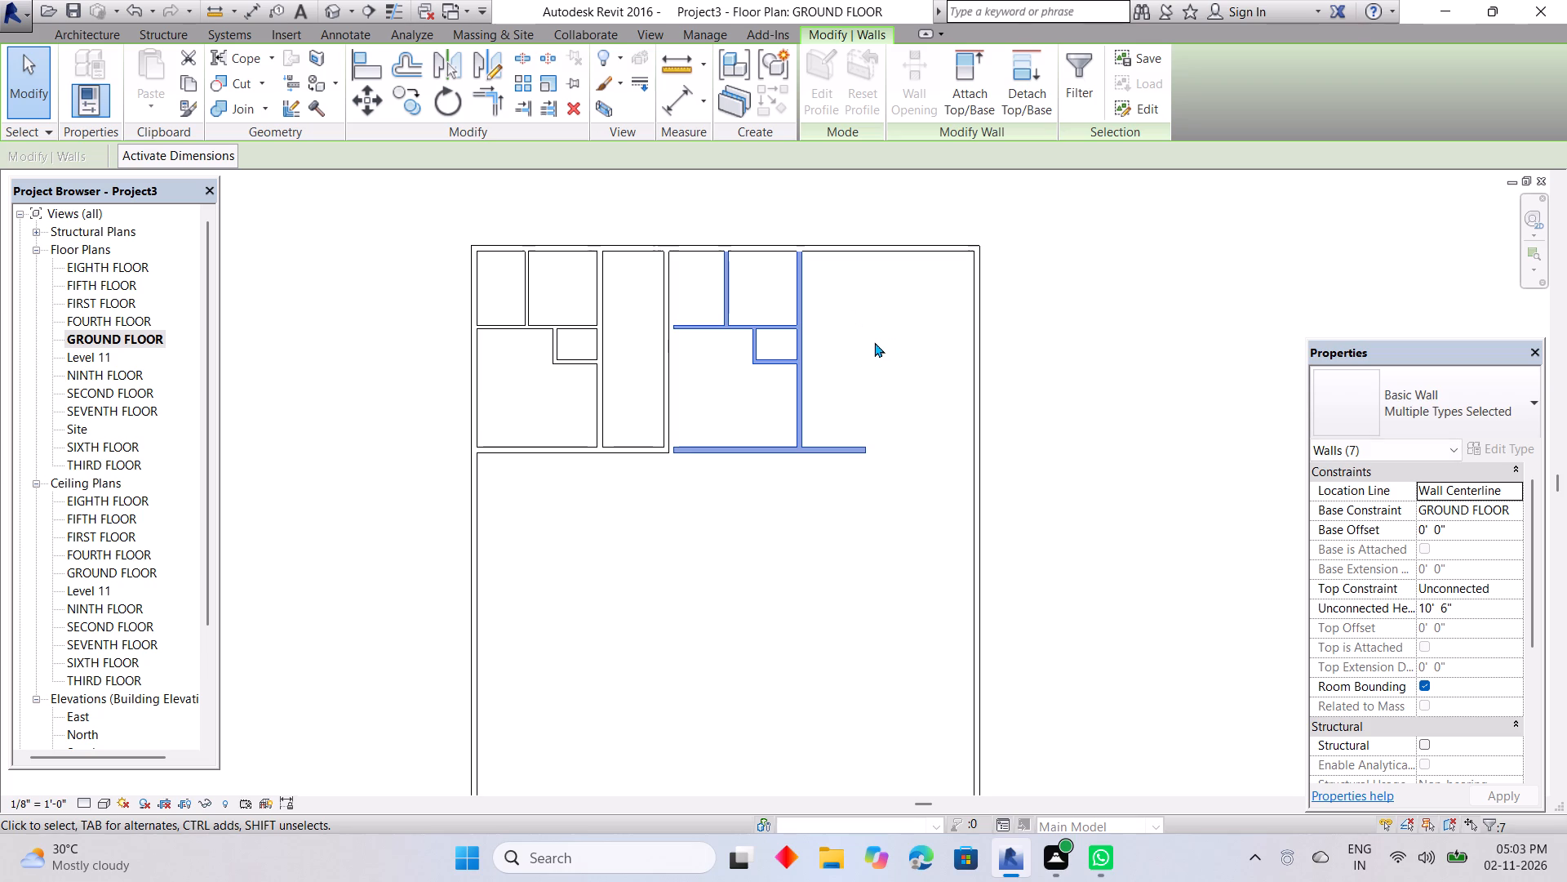
# Nudge the copied walls left until they meet the Generic - 8" vertical wall.
pyautogui.scroll(3, 874, 342)
pyautogui.moveTo(872, 343); pyautogui.dragTo(905, 371, button='middle')
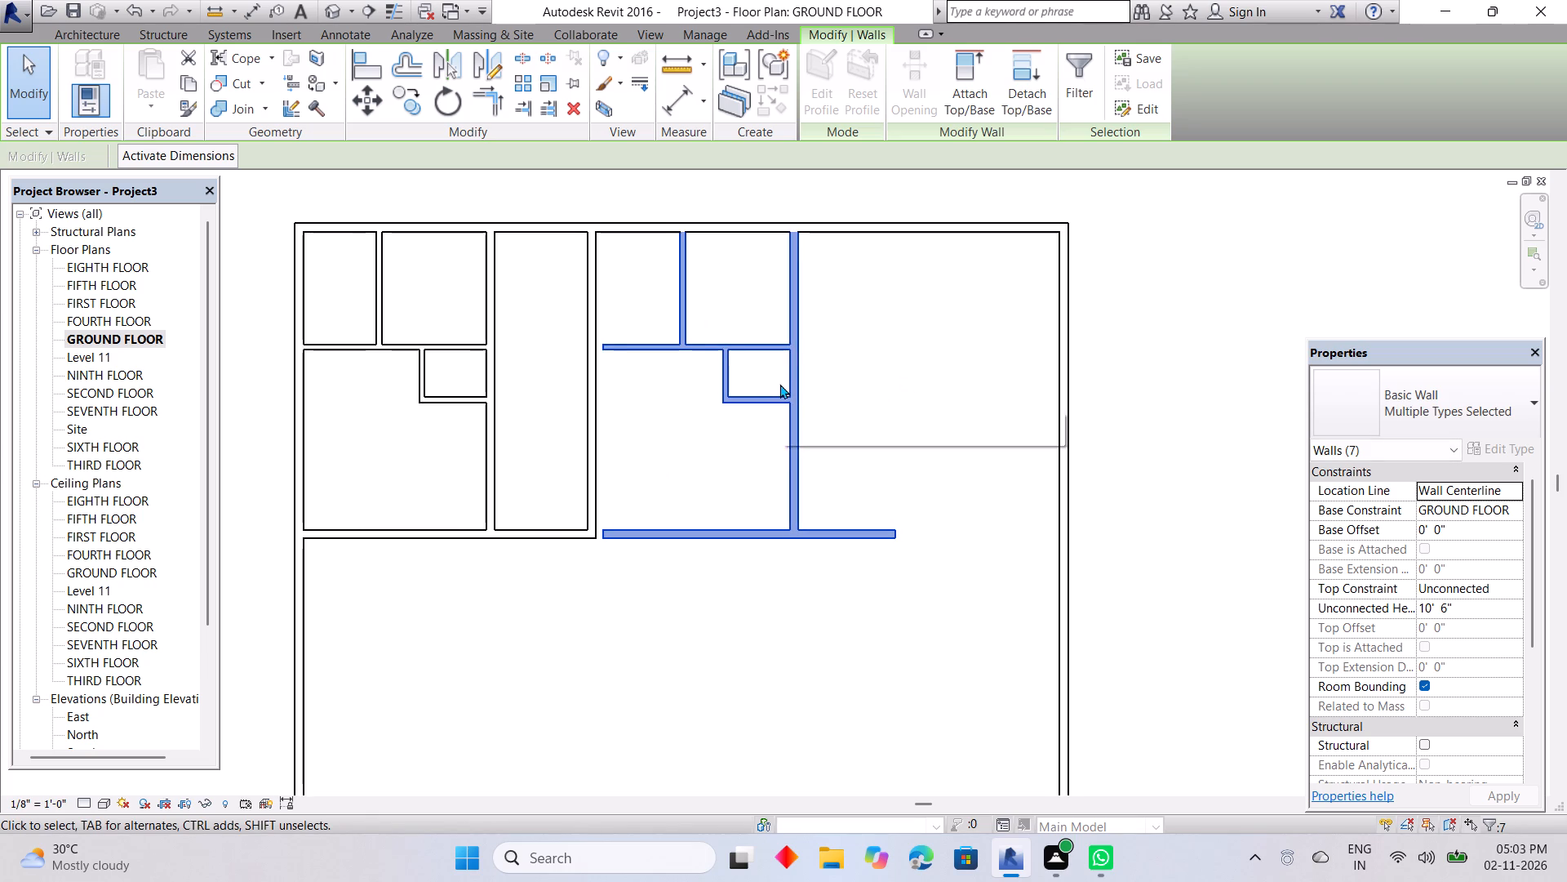
pyautogui.press('Left')
pyautogui.press('Left')
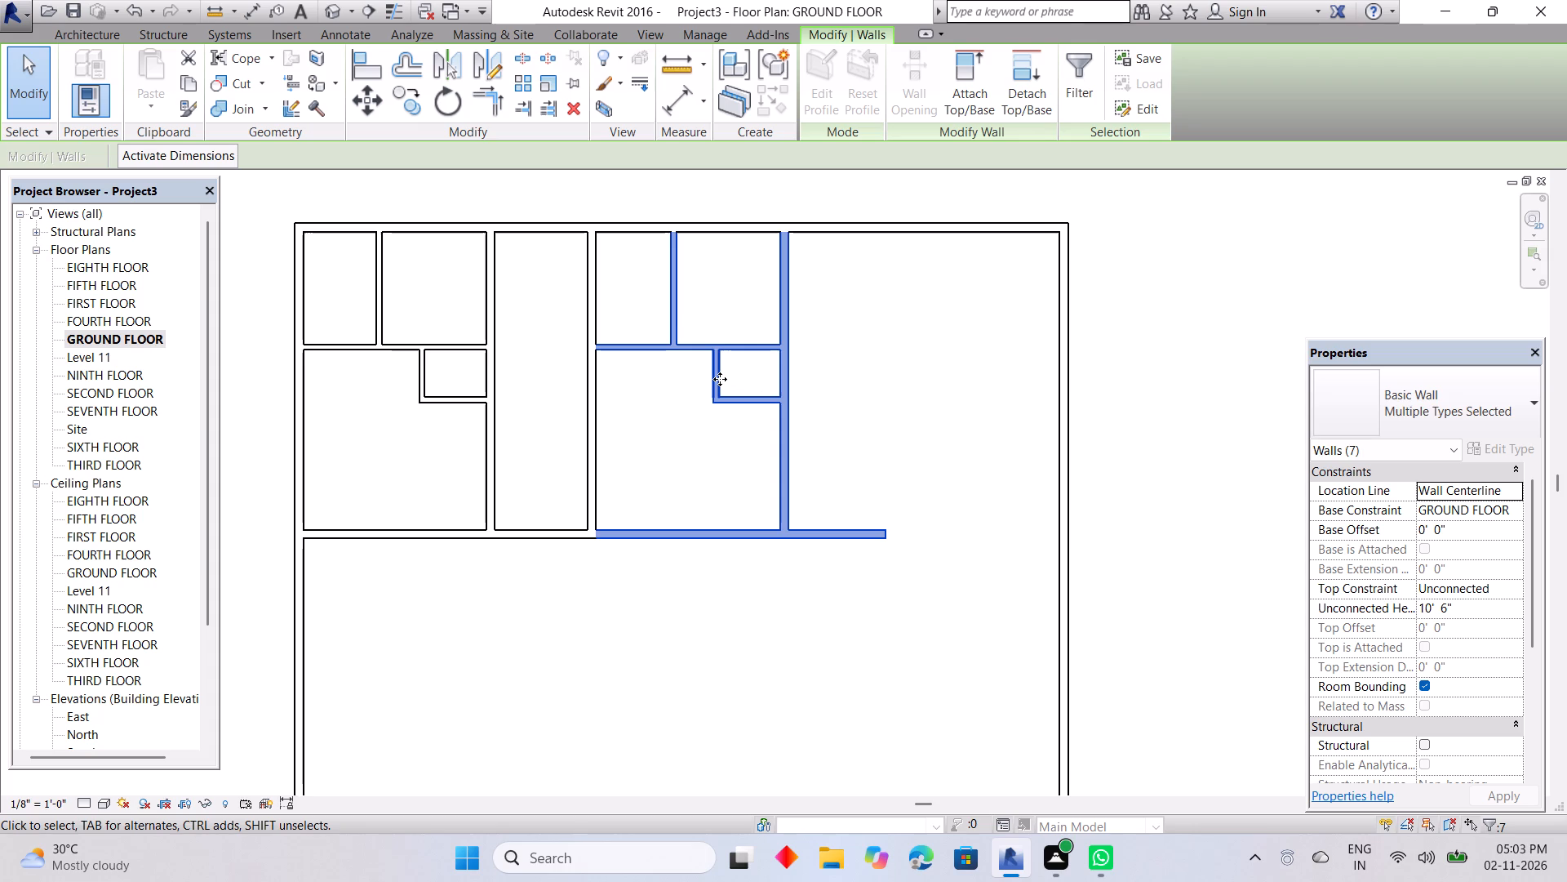
pyautogui.click(954, 354)
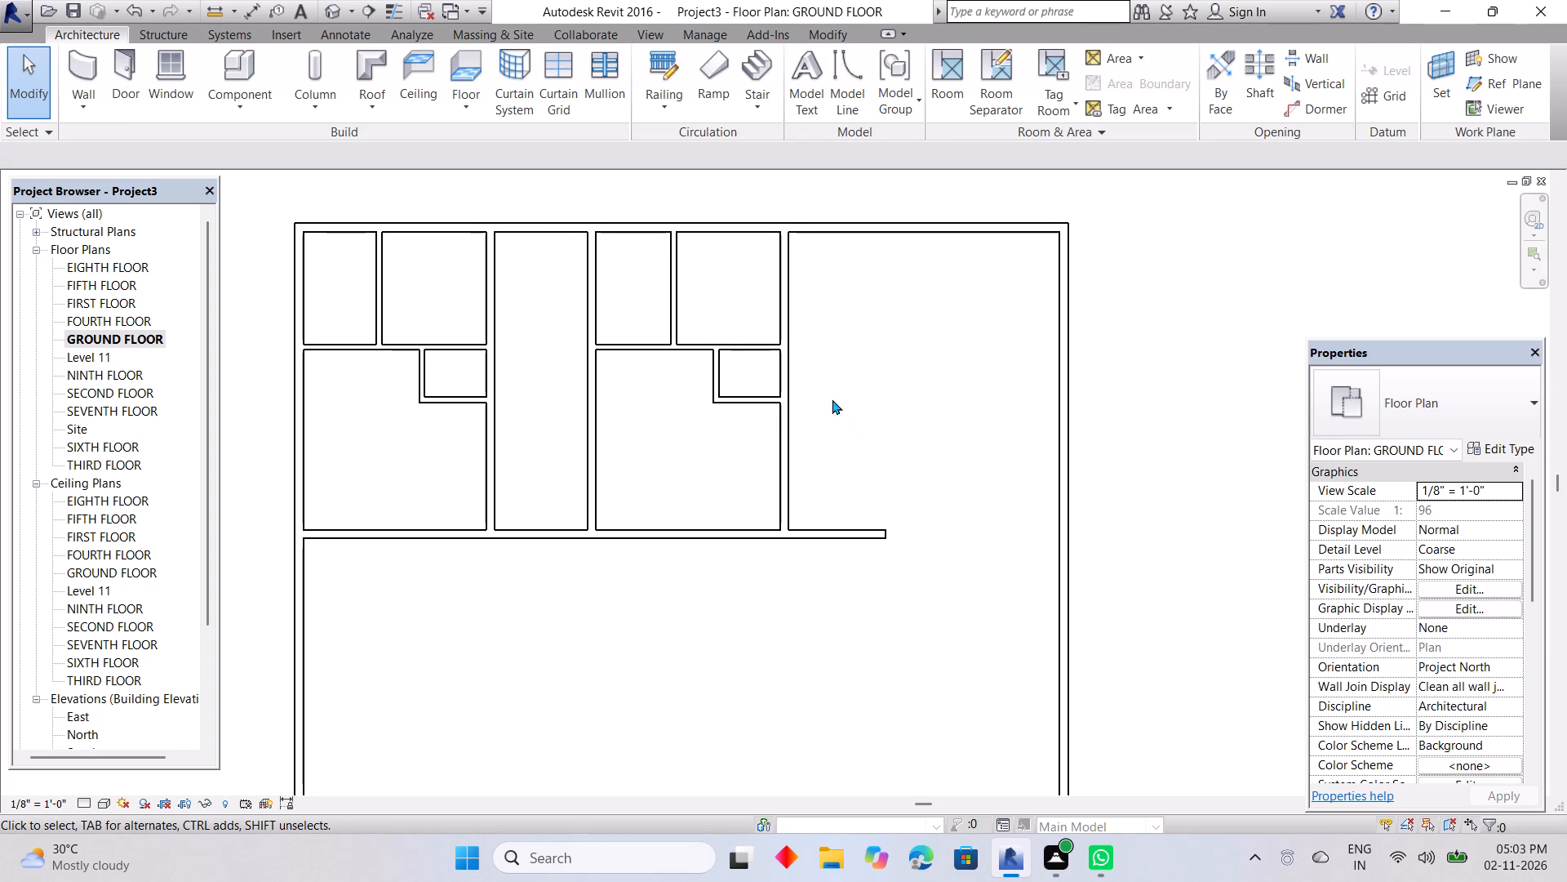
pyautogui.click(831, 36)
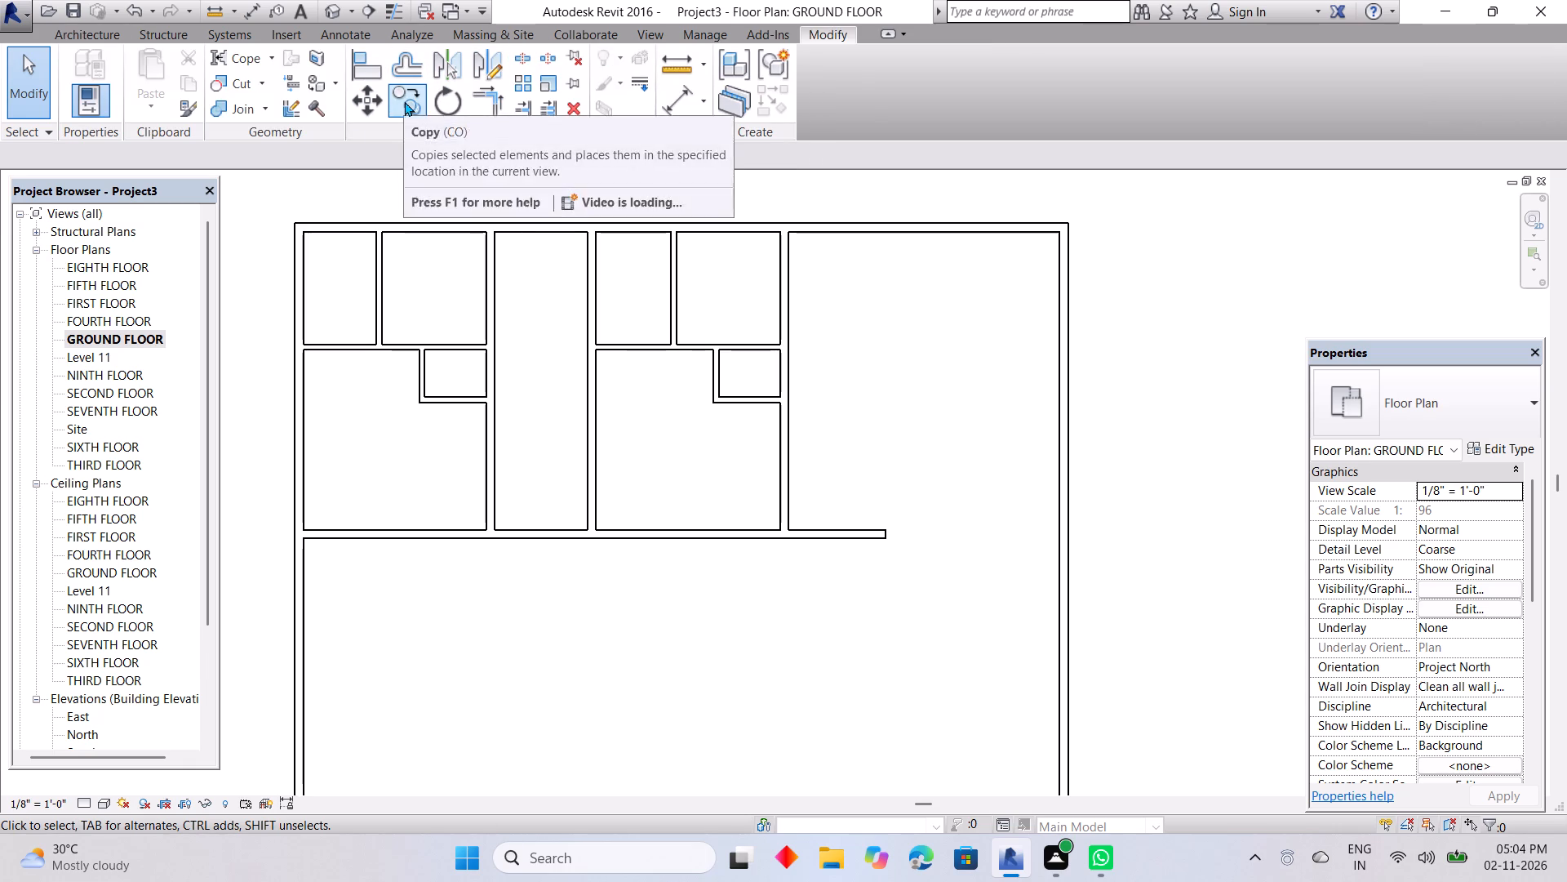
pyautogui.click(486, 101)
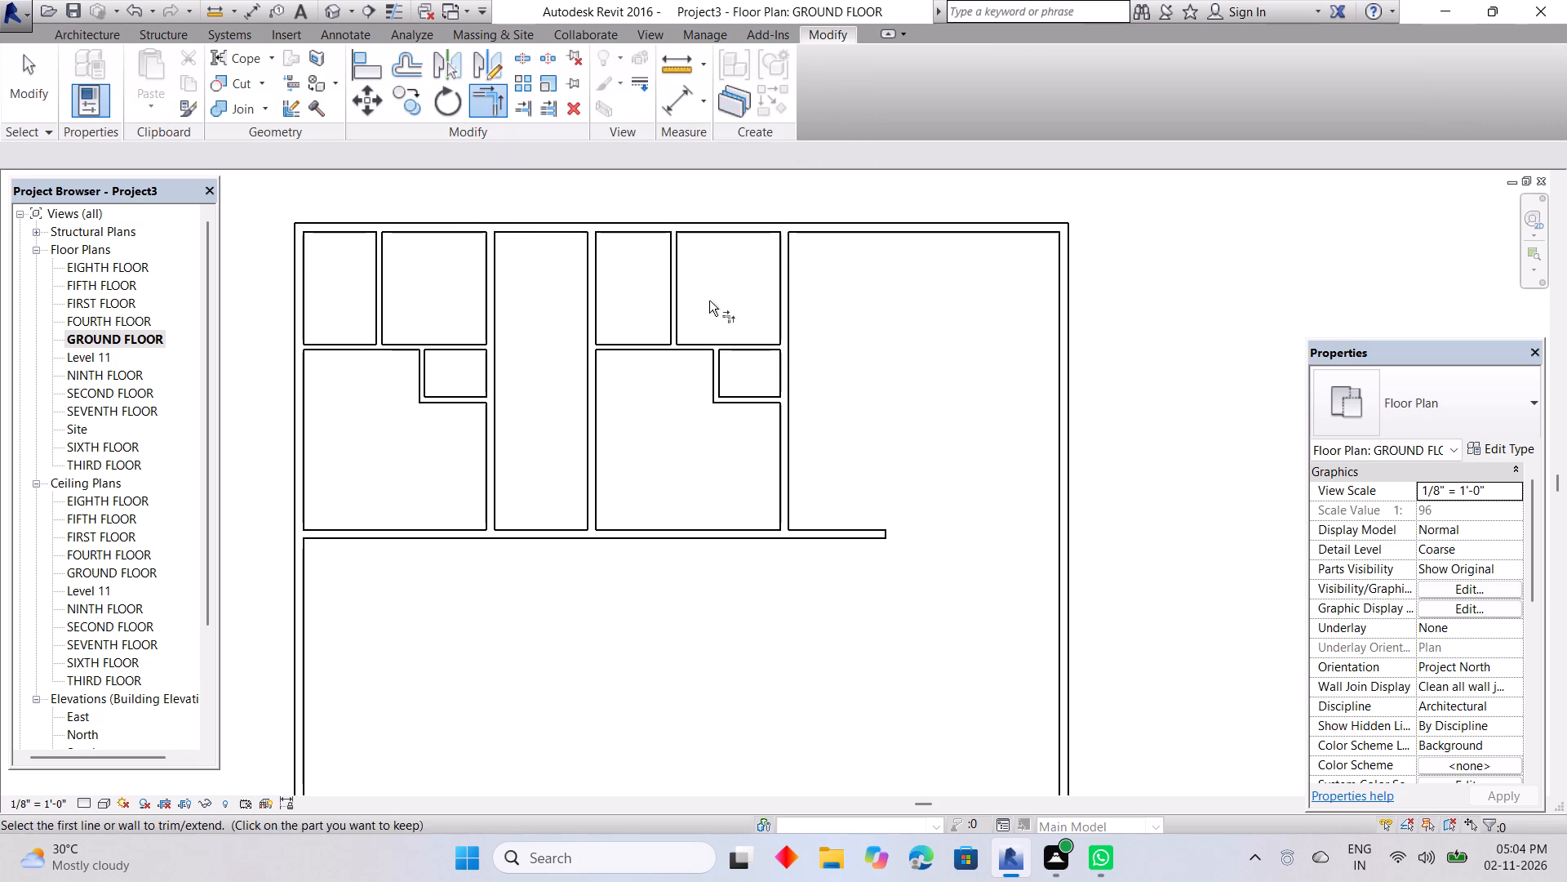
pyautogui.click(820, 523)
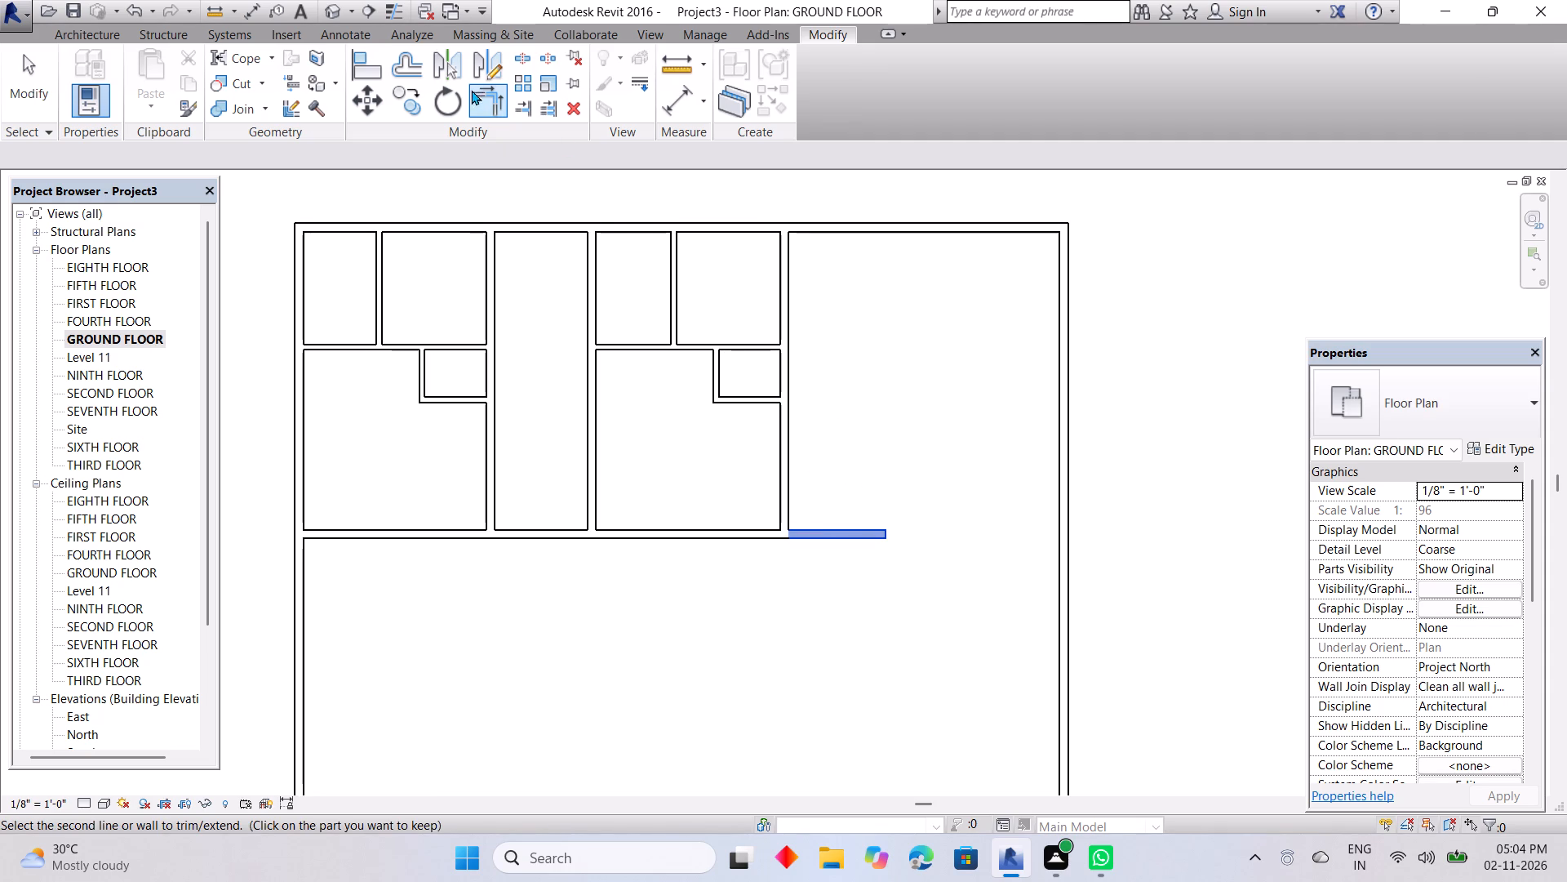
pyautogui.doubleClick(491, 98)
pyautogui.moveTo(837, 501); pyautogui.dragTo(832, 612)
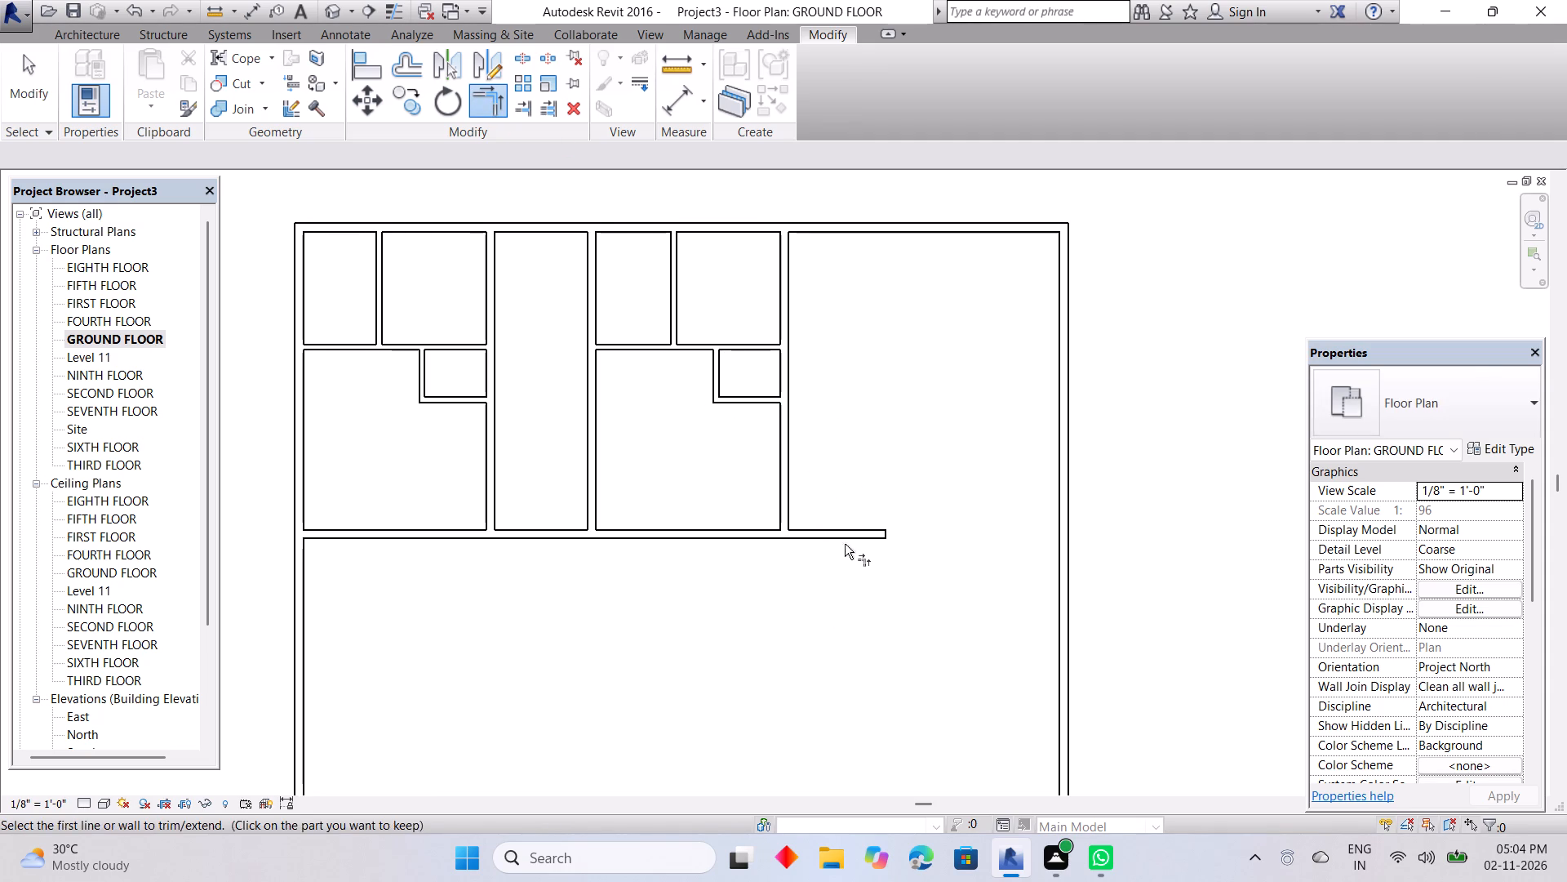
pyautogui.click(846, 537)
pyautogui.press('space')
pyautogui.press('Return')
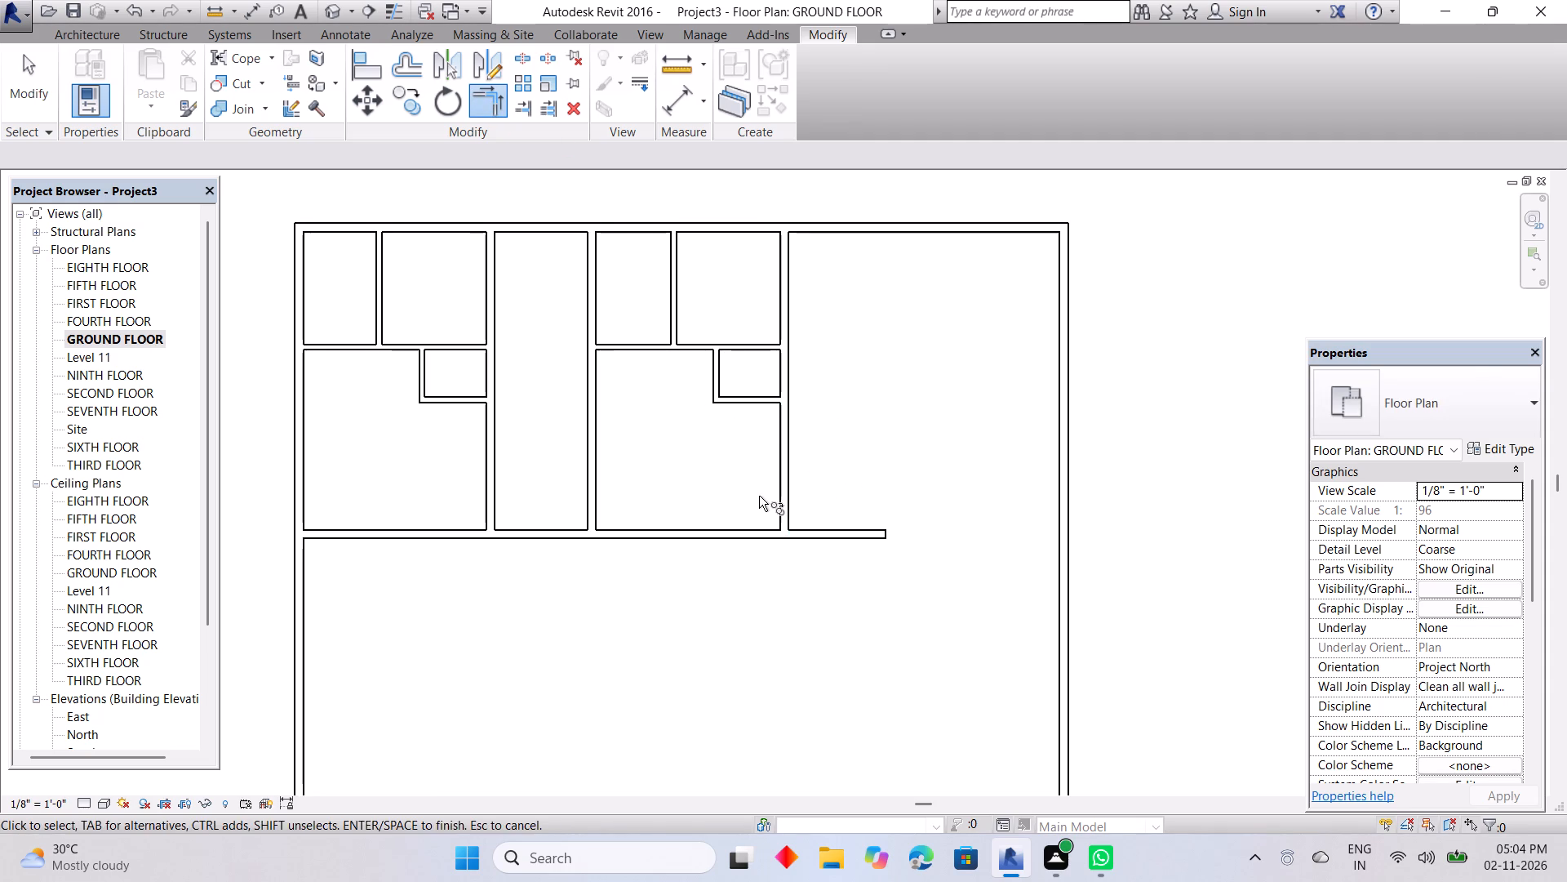
# Delete the bottom wall stub extending right of the second block and the horizontal wall segment joining the two blocks.
pyautogui.click(848, 527)
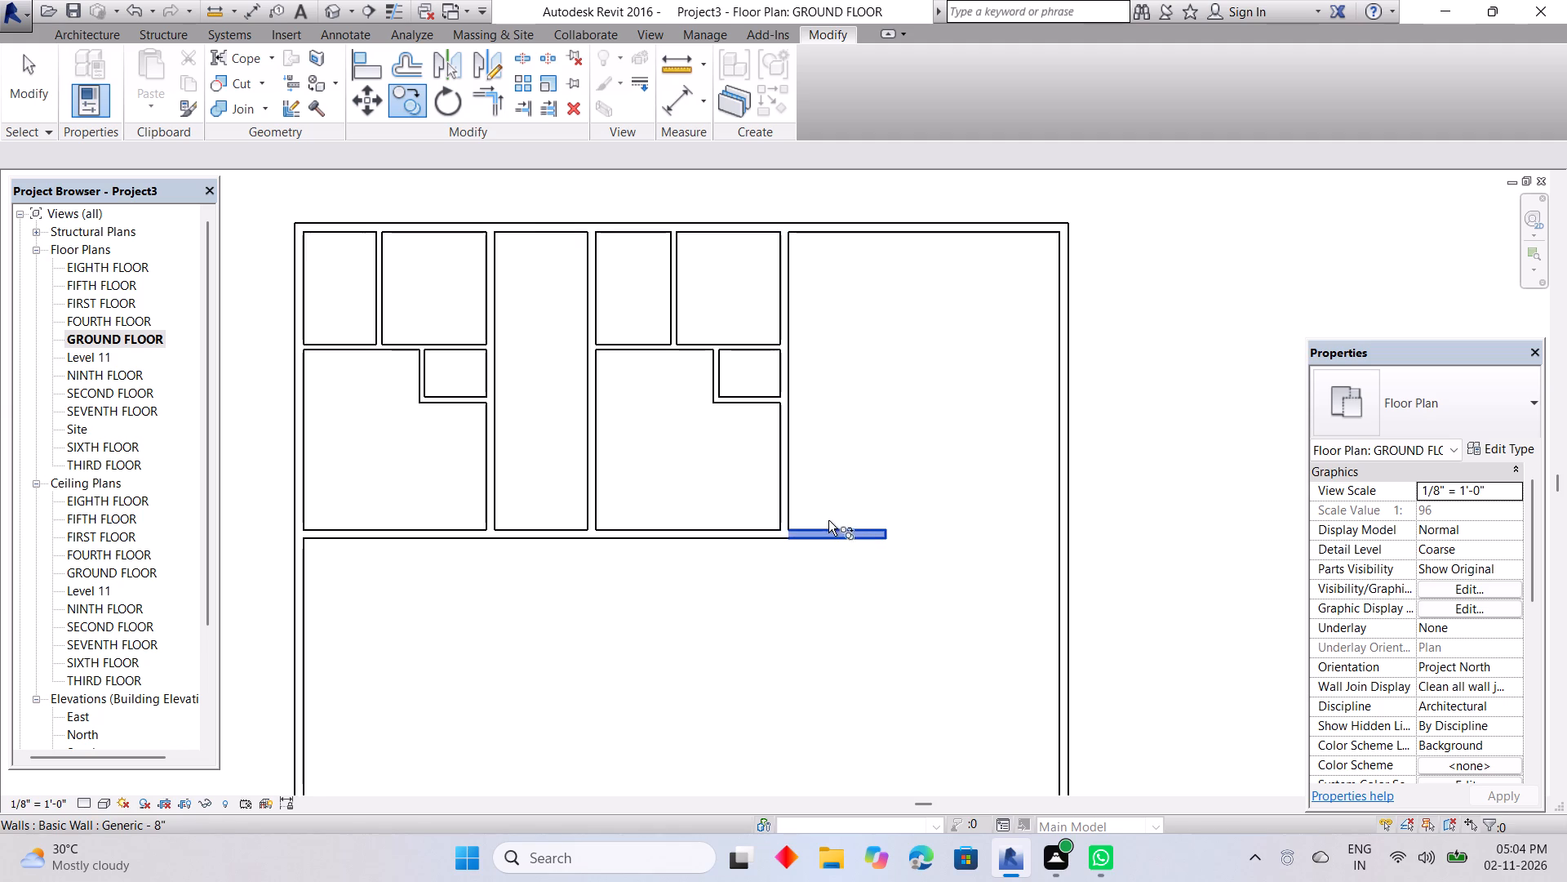
pyautogui.press('Delete')
pyautogui.click(818, 528)
pyautogui.press('Delete')
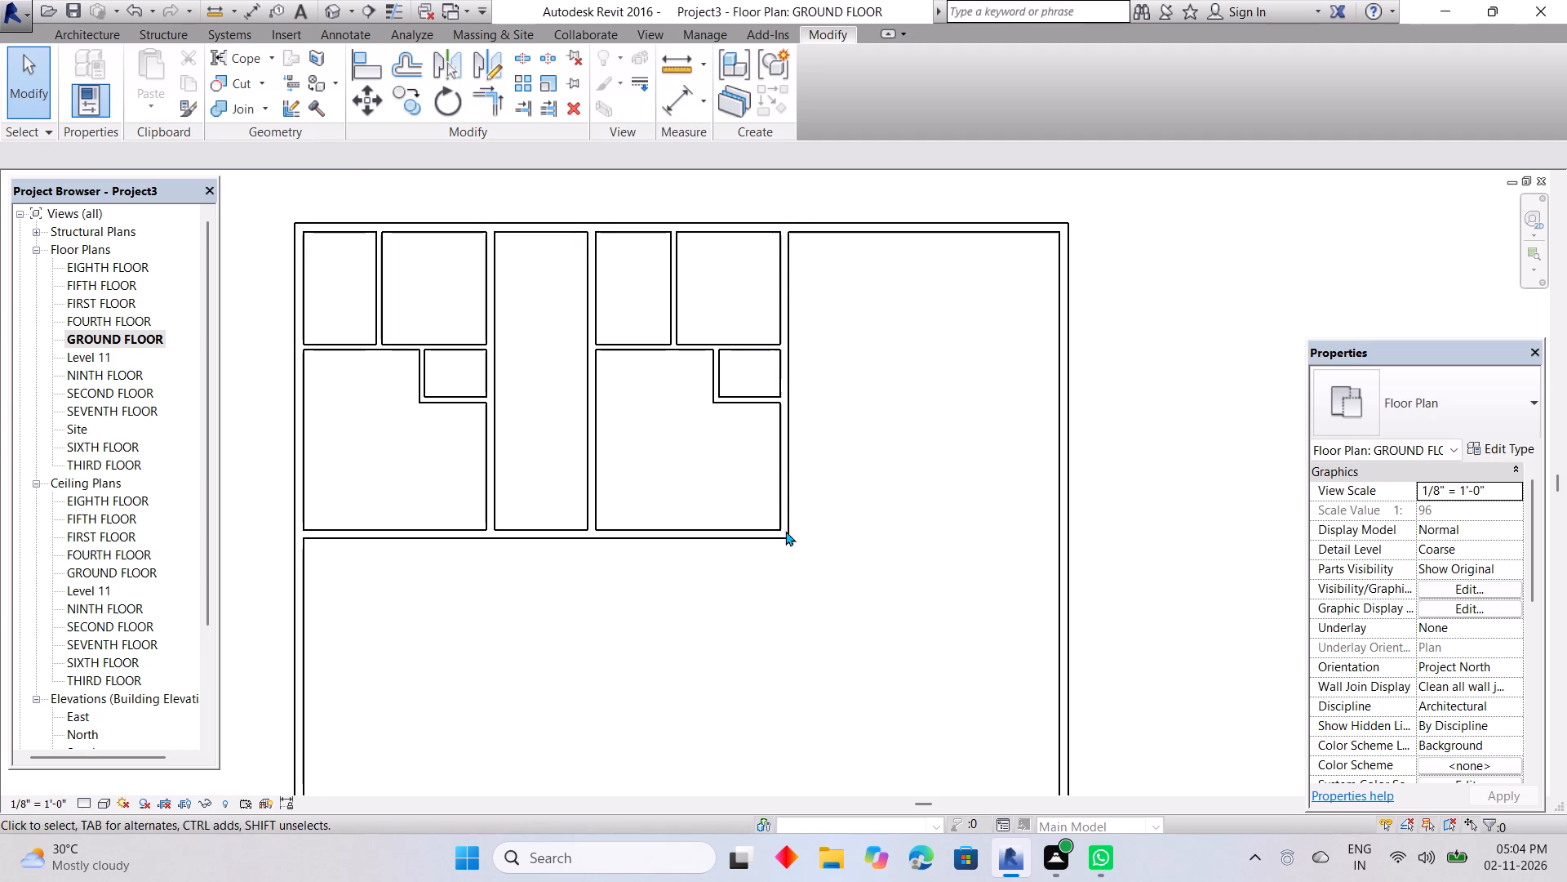
pyautogui.click(547, 523)
pyautogui.press('Delete')
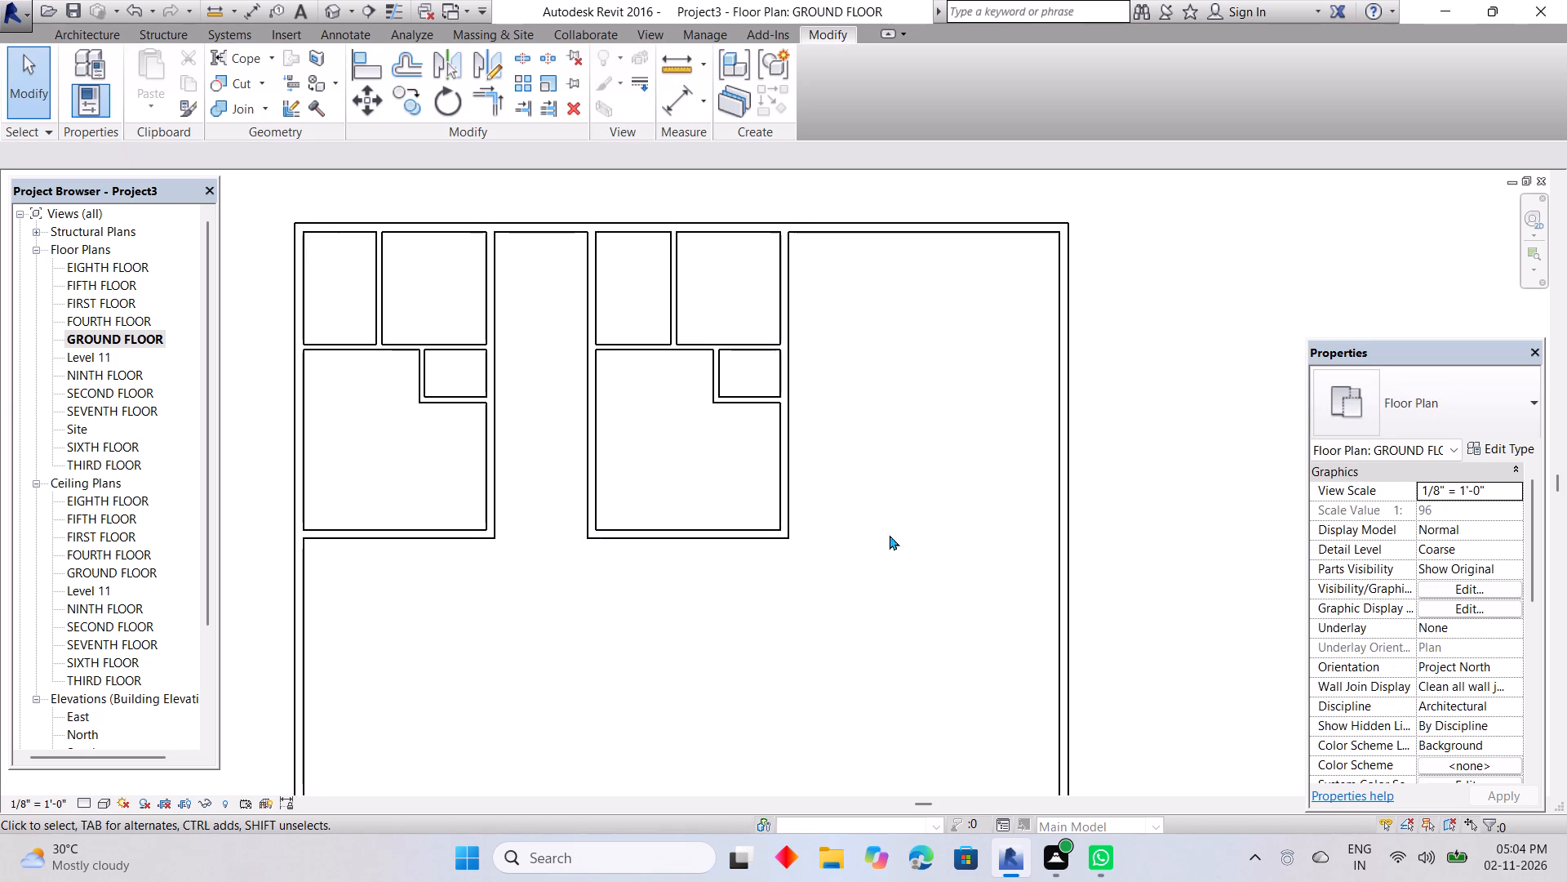
pyautogui.press('Escape')
pyautogui.press('Escape')
pyautogui.press('Escape')
pyautogui.press('Escape')
pyautogui.press('Escape')
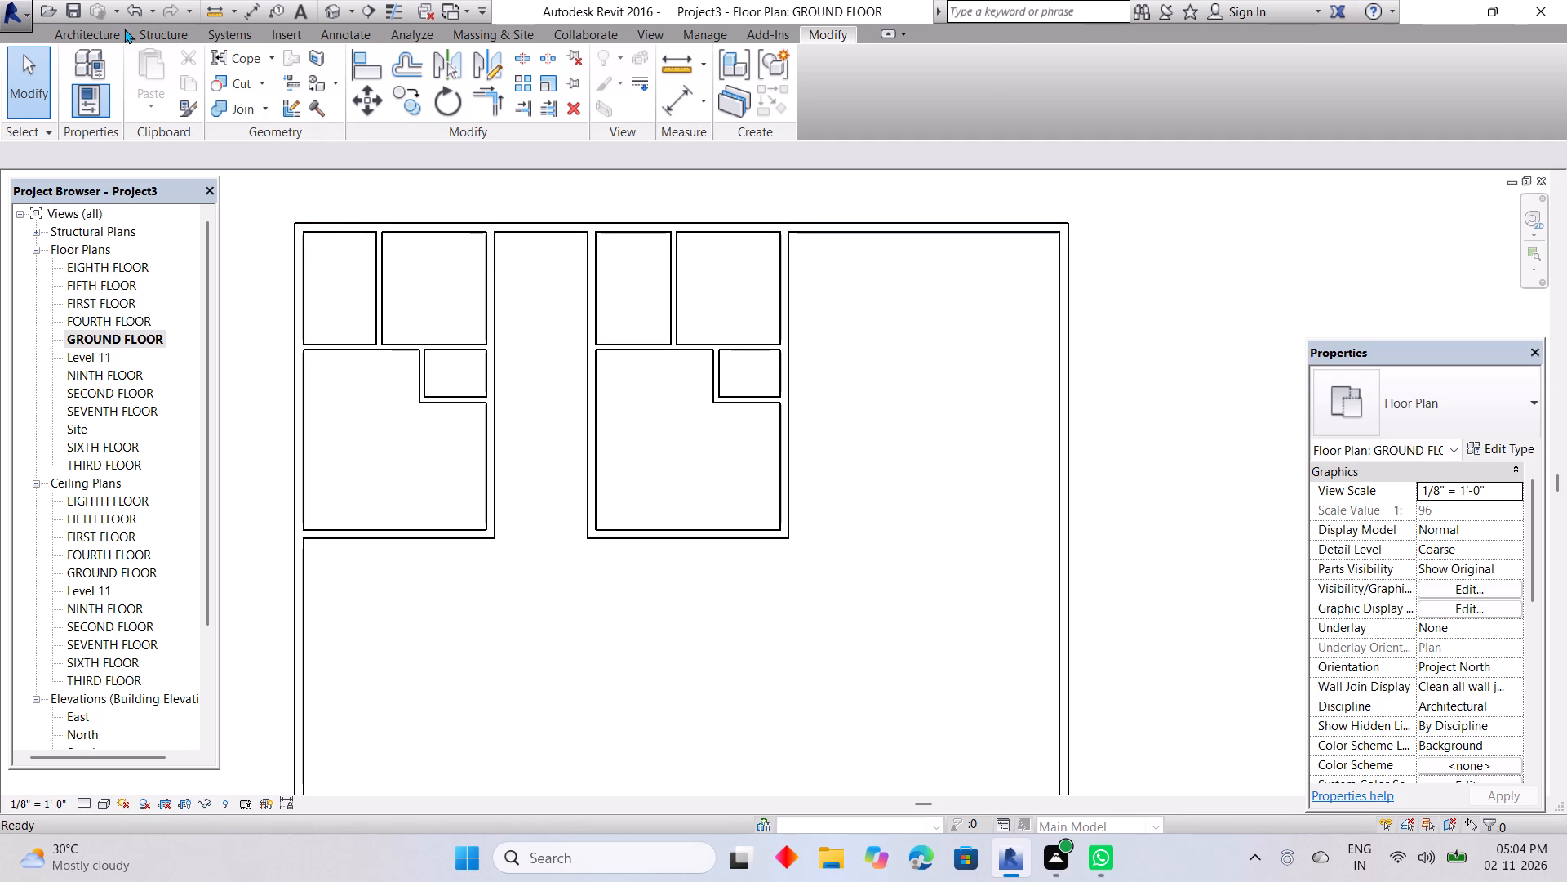
# Measure the clear width of the second block's upper-left room between the facing surfaces of its side walls.
pyautogui.click(81, 33)
pyautogui.click(674, 264)
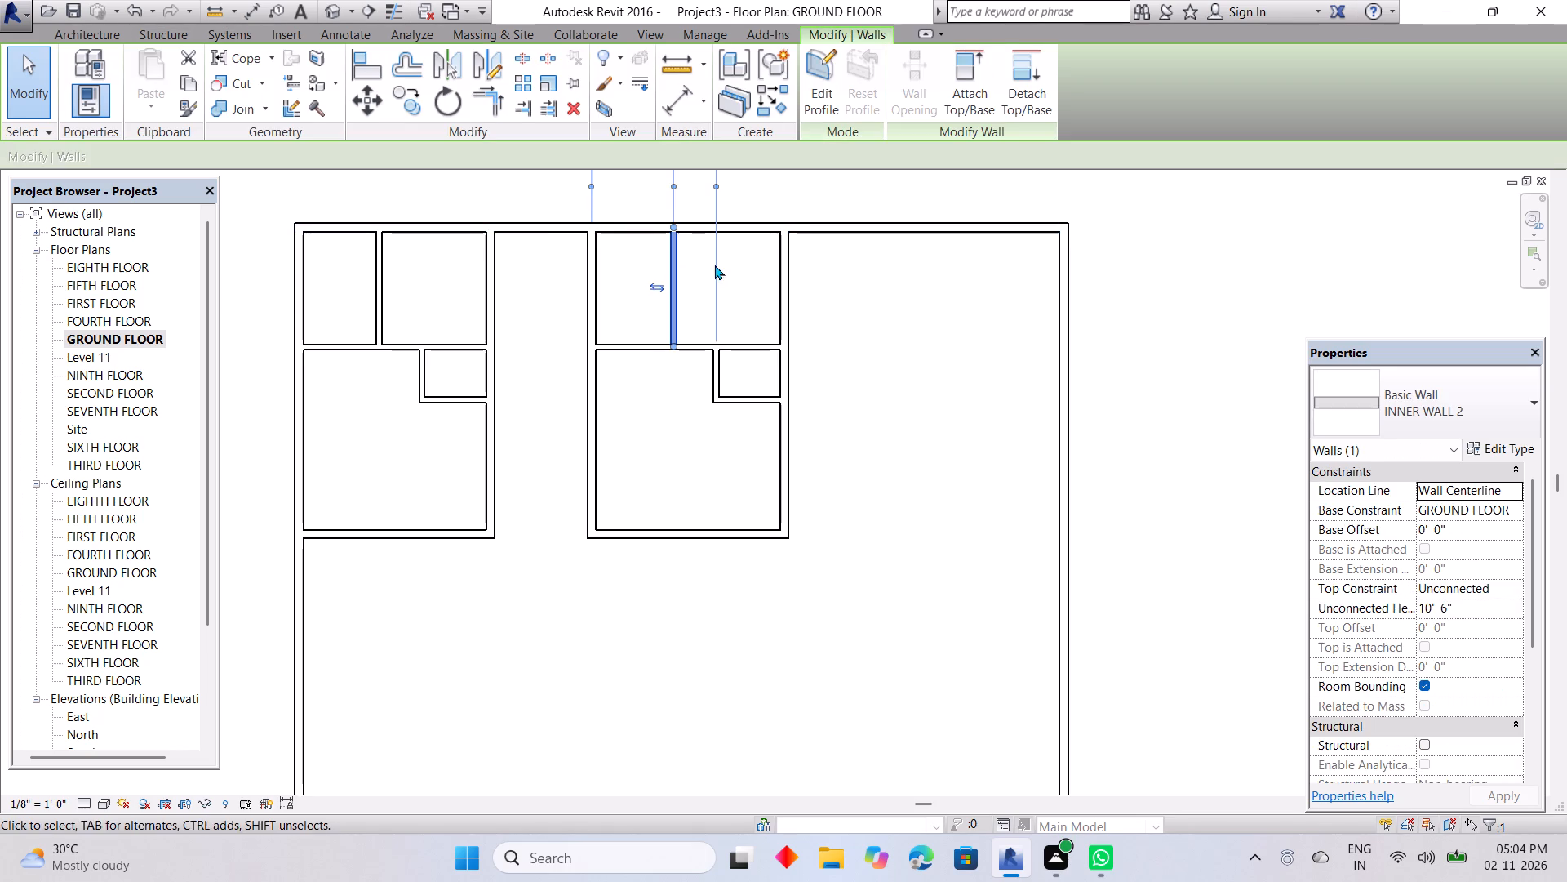
pyautogui.moveTo(779, 251); pyautogui.dragTo(786, 464, button='middle')
pyautogui.scroll(2, 603, 426)
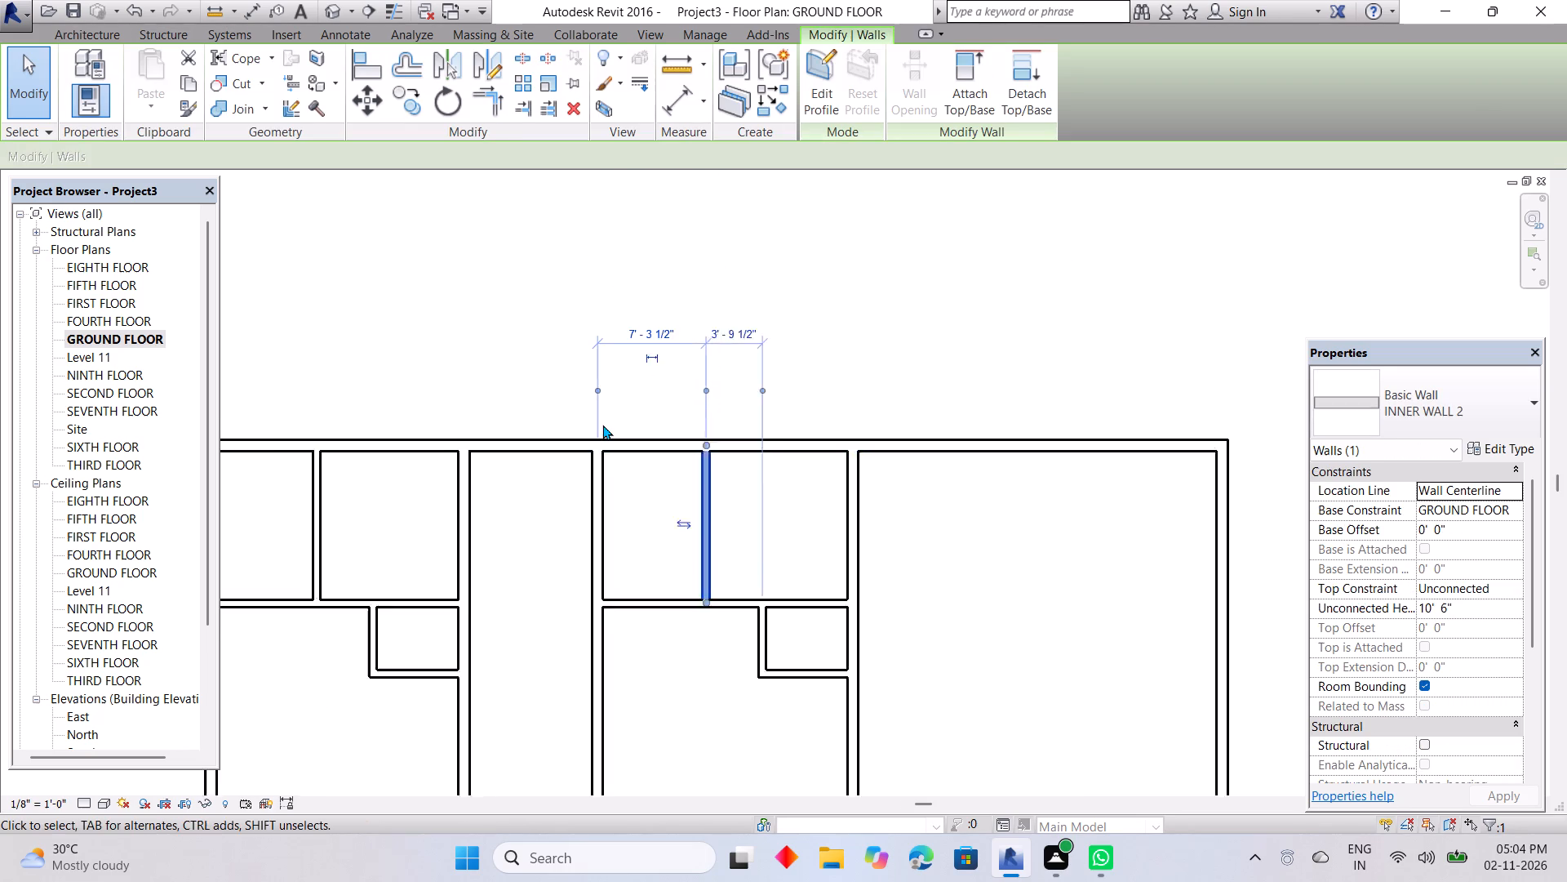
pyautogui.scroll(1, 602, 425)
pyautogui.click(596, 390)
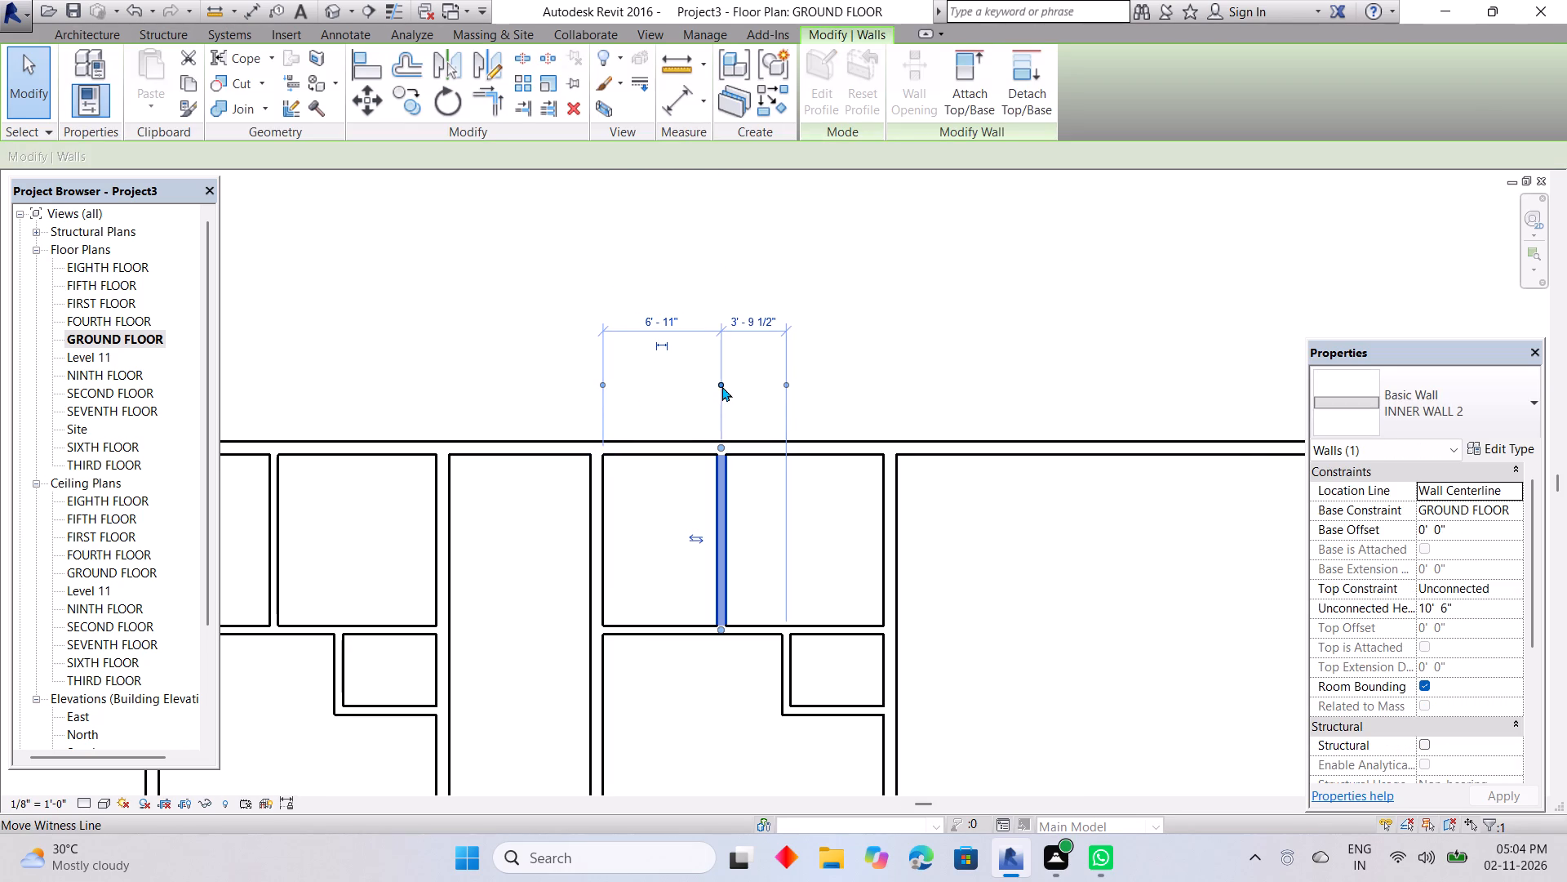
pyautogui.click(722, 385)
pyautogui.click(722, 385)
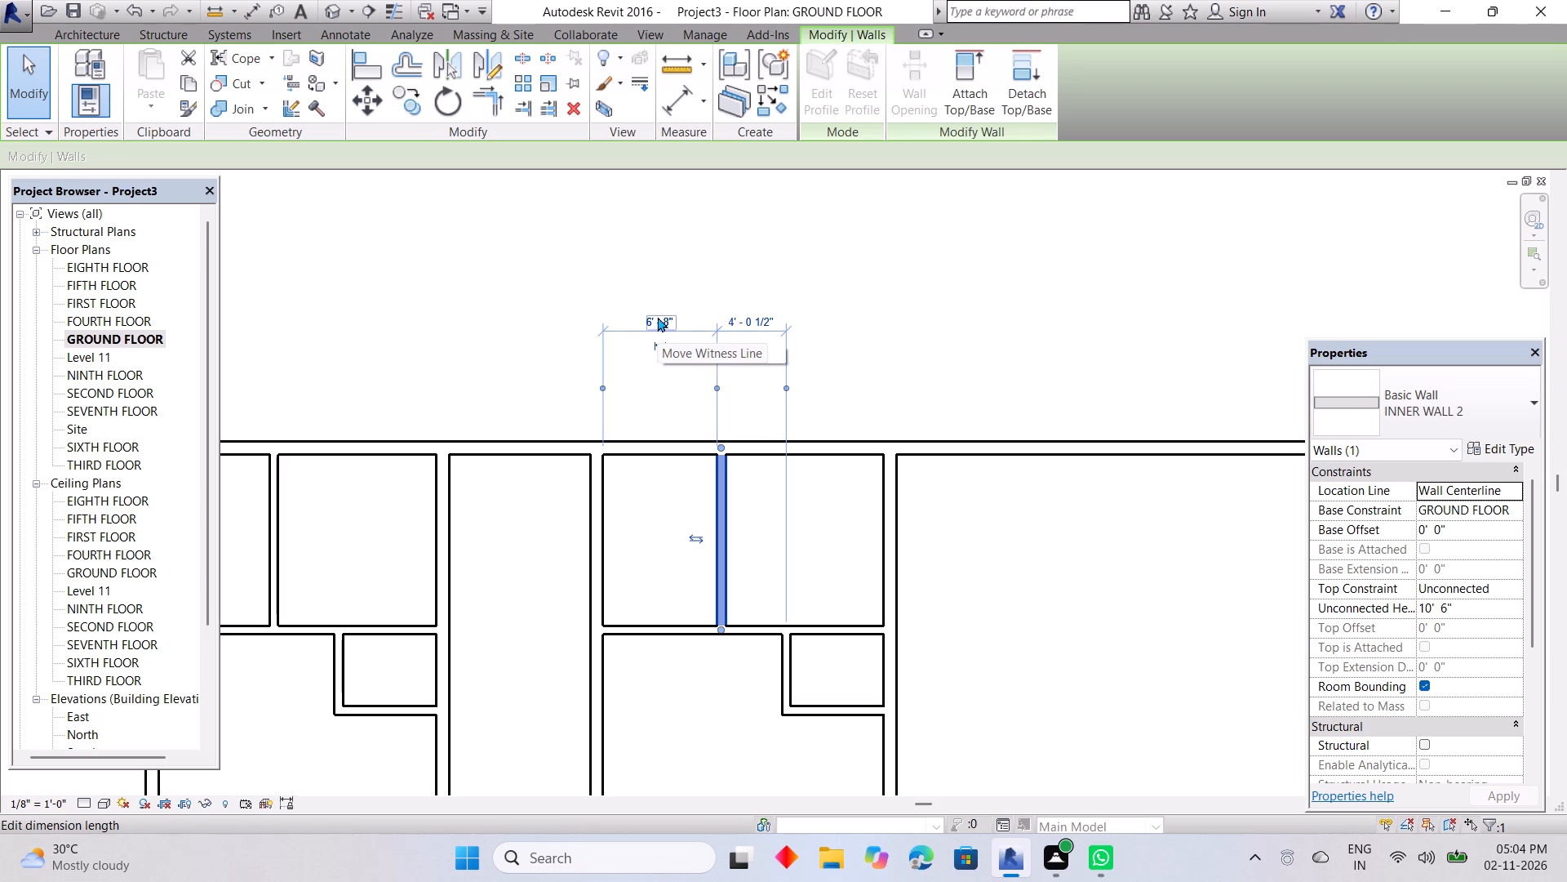
pyautogui.scroll(-3, 657, 317)
pyautogui.moveTo(657, 317); pyautogui.dragTo(646, 274, button='middle')
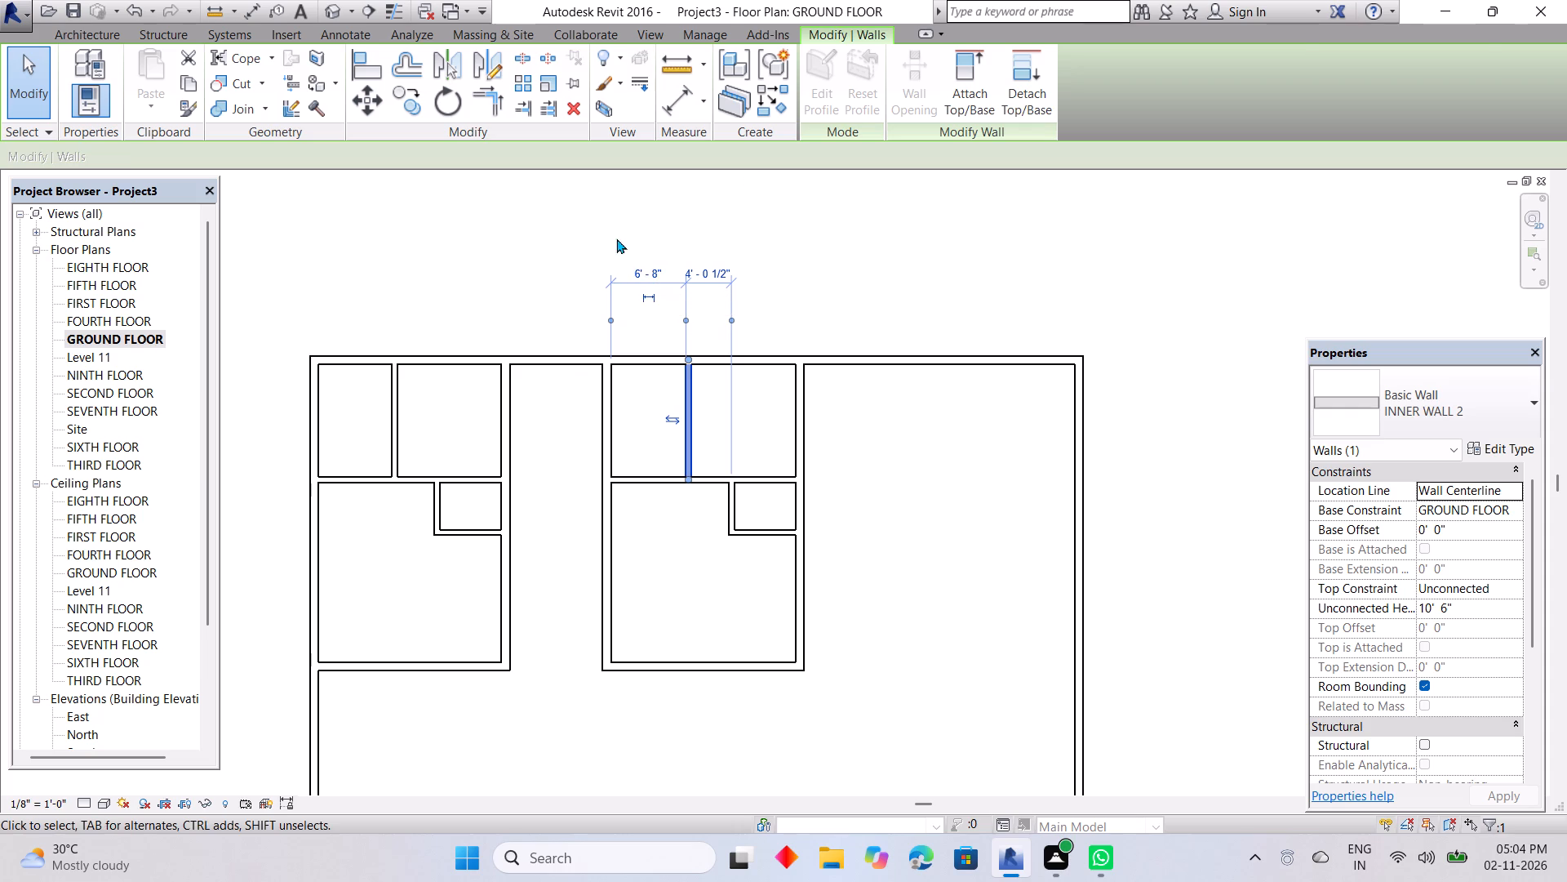
pyautogui.click(614, 234)
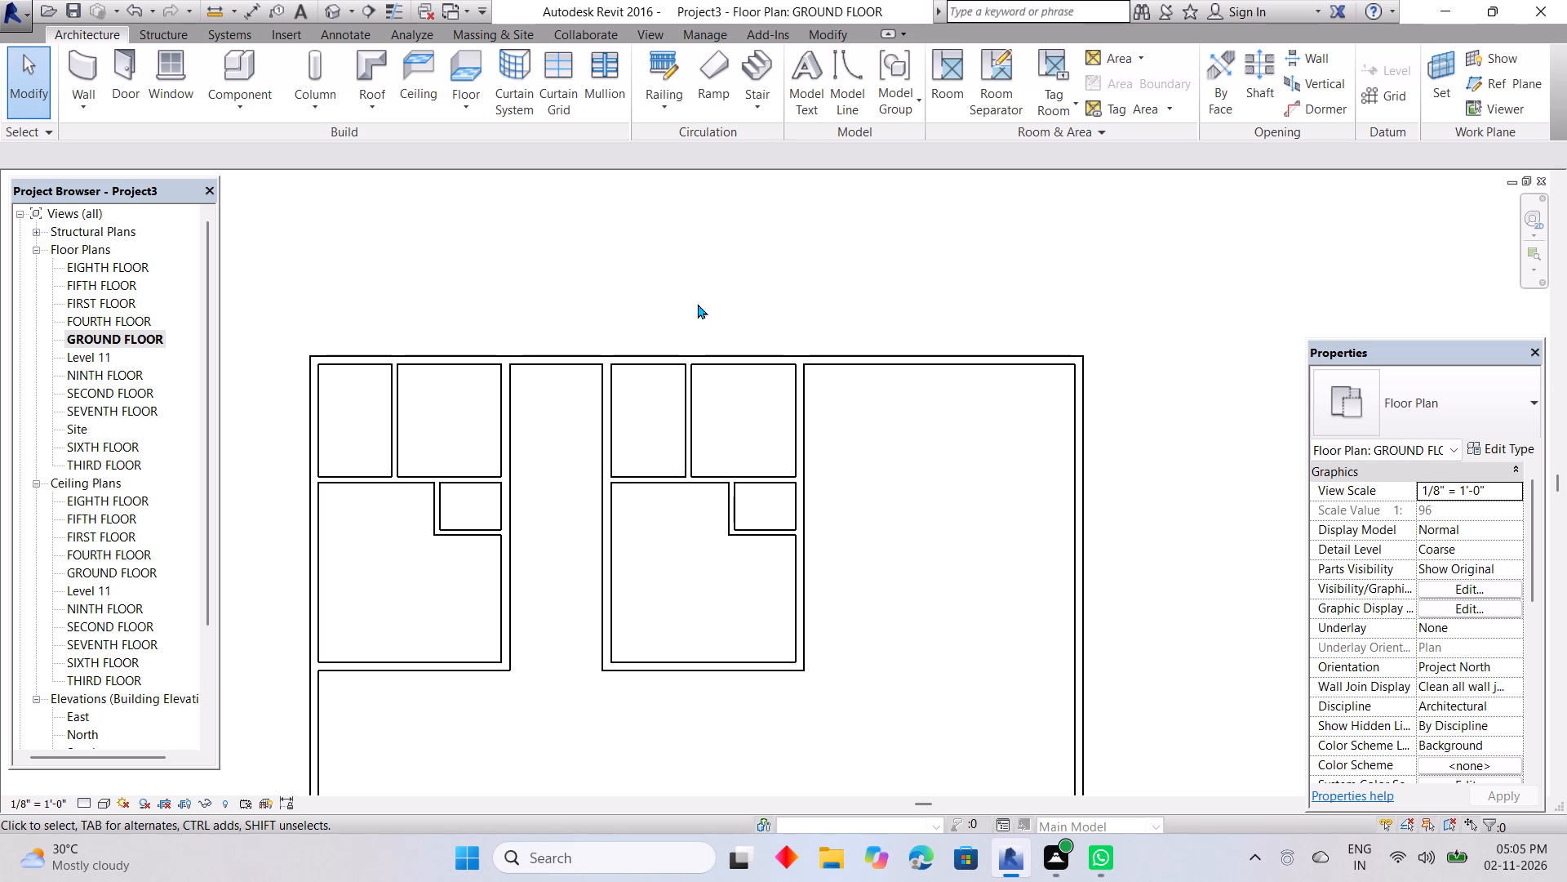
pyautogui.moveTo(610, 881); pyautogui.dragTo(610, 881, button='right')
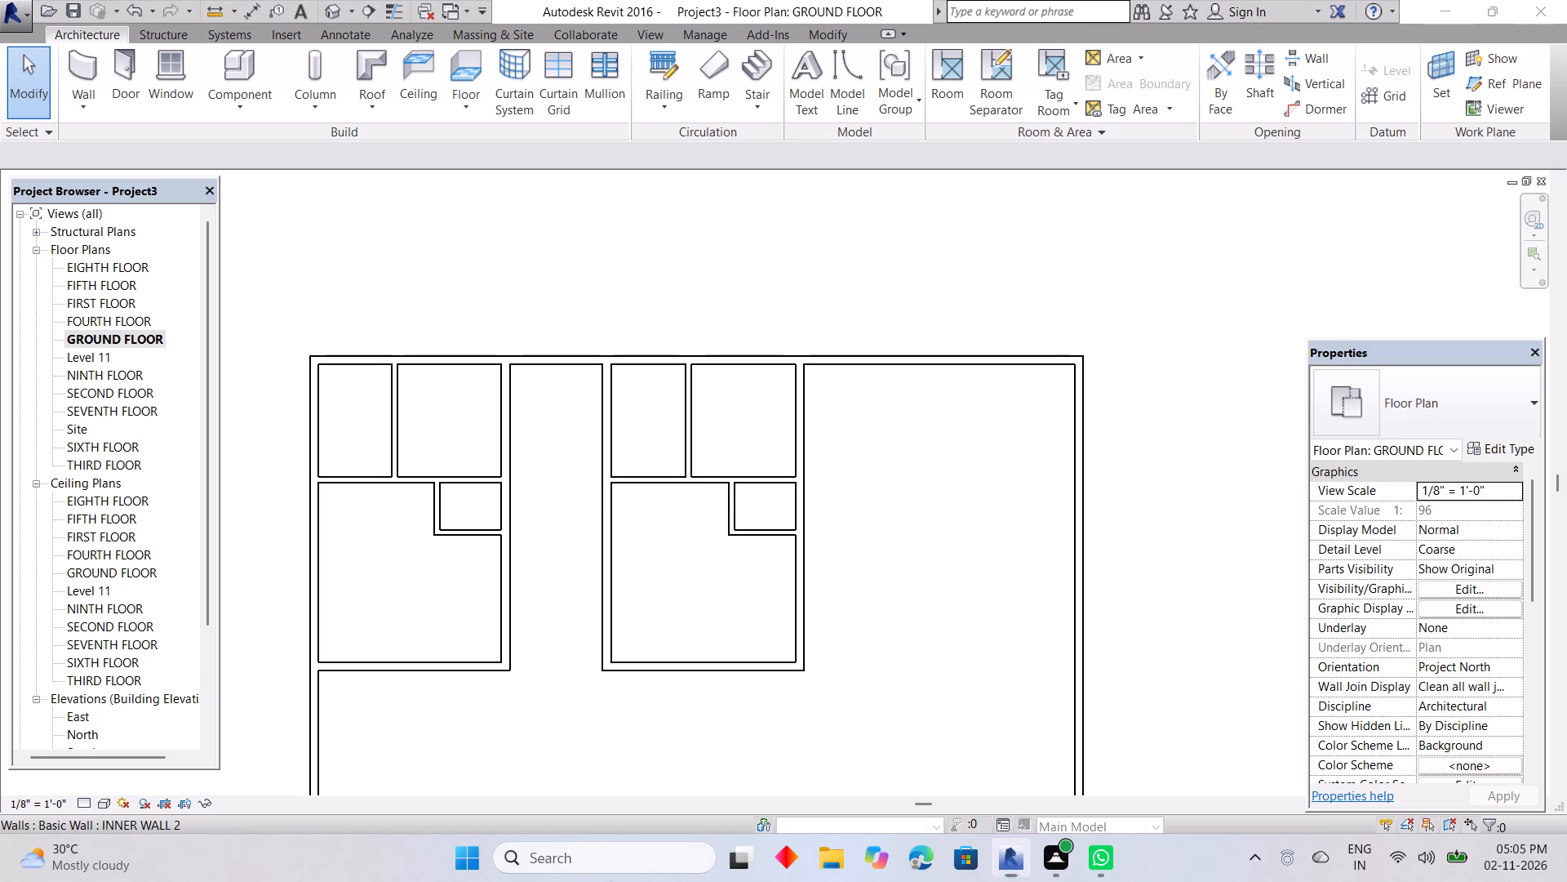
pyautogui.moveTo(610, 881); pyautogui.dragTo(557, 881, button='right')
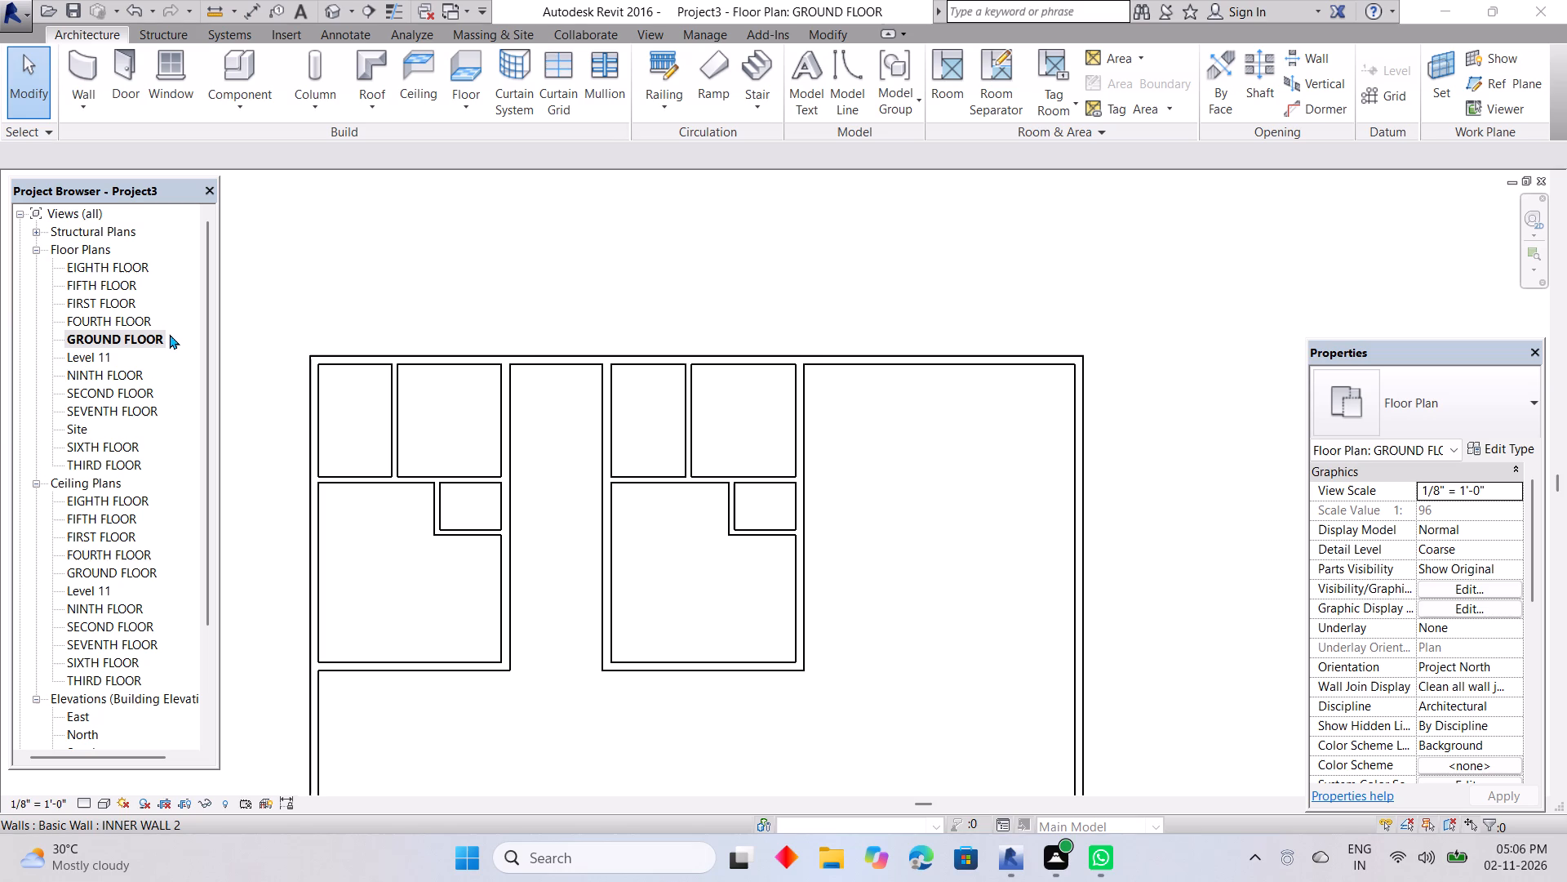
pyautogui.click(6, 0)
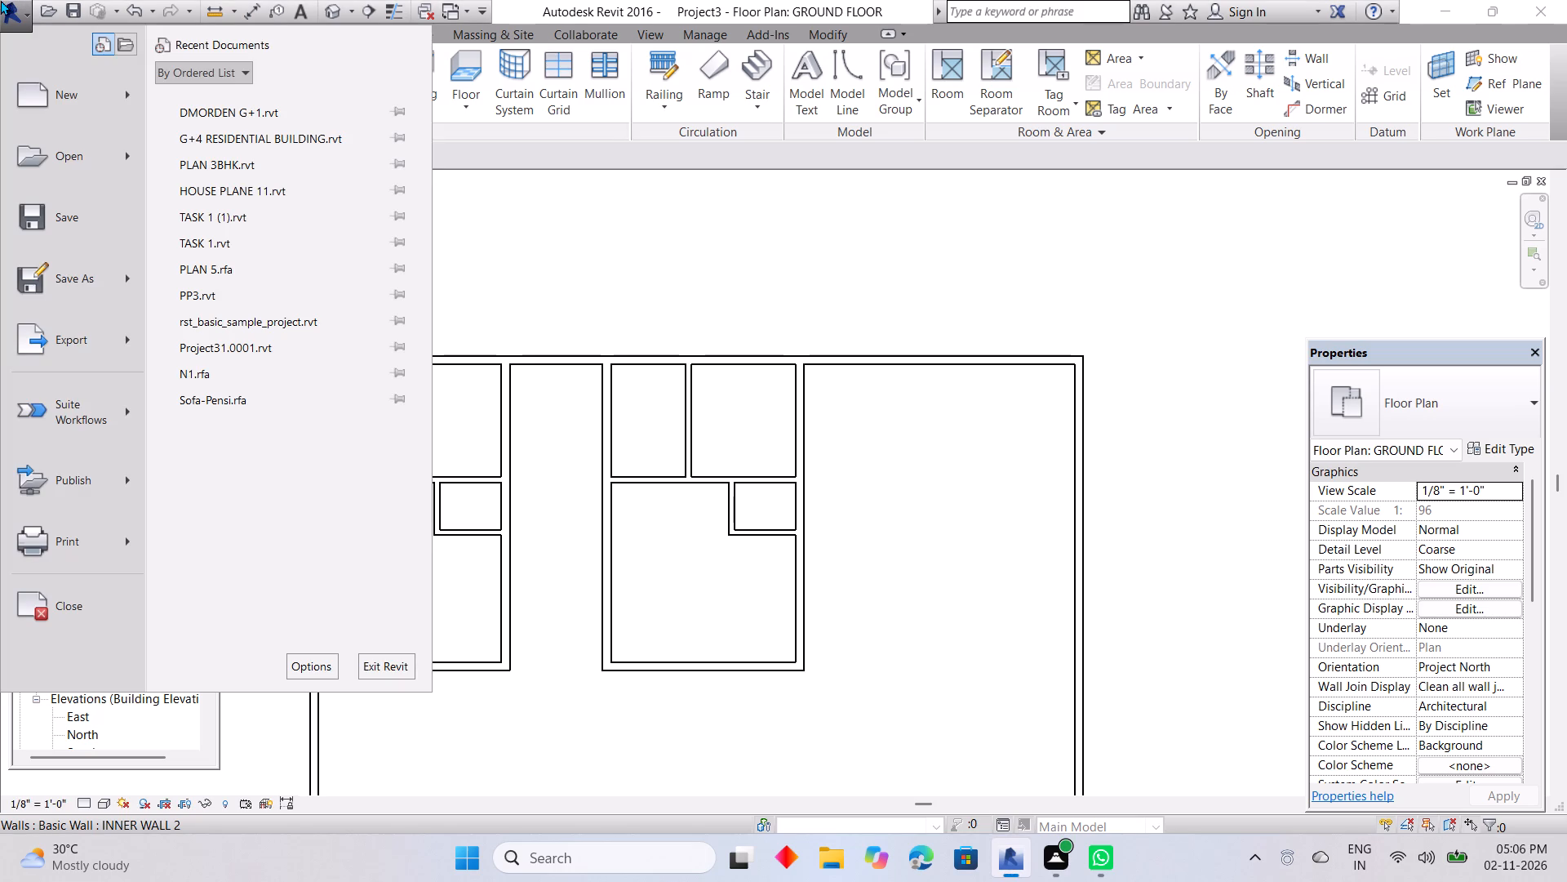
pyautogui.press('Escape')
# Examine the ground-floor plan, covering both room blocks and the open area down to the bottom outer wall.
pyautogui.scroll(-1, 970, 511)
pyautogui.moveTo(970, 511); pyautogui.dragTo(972, 380, button='middle')
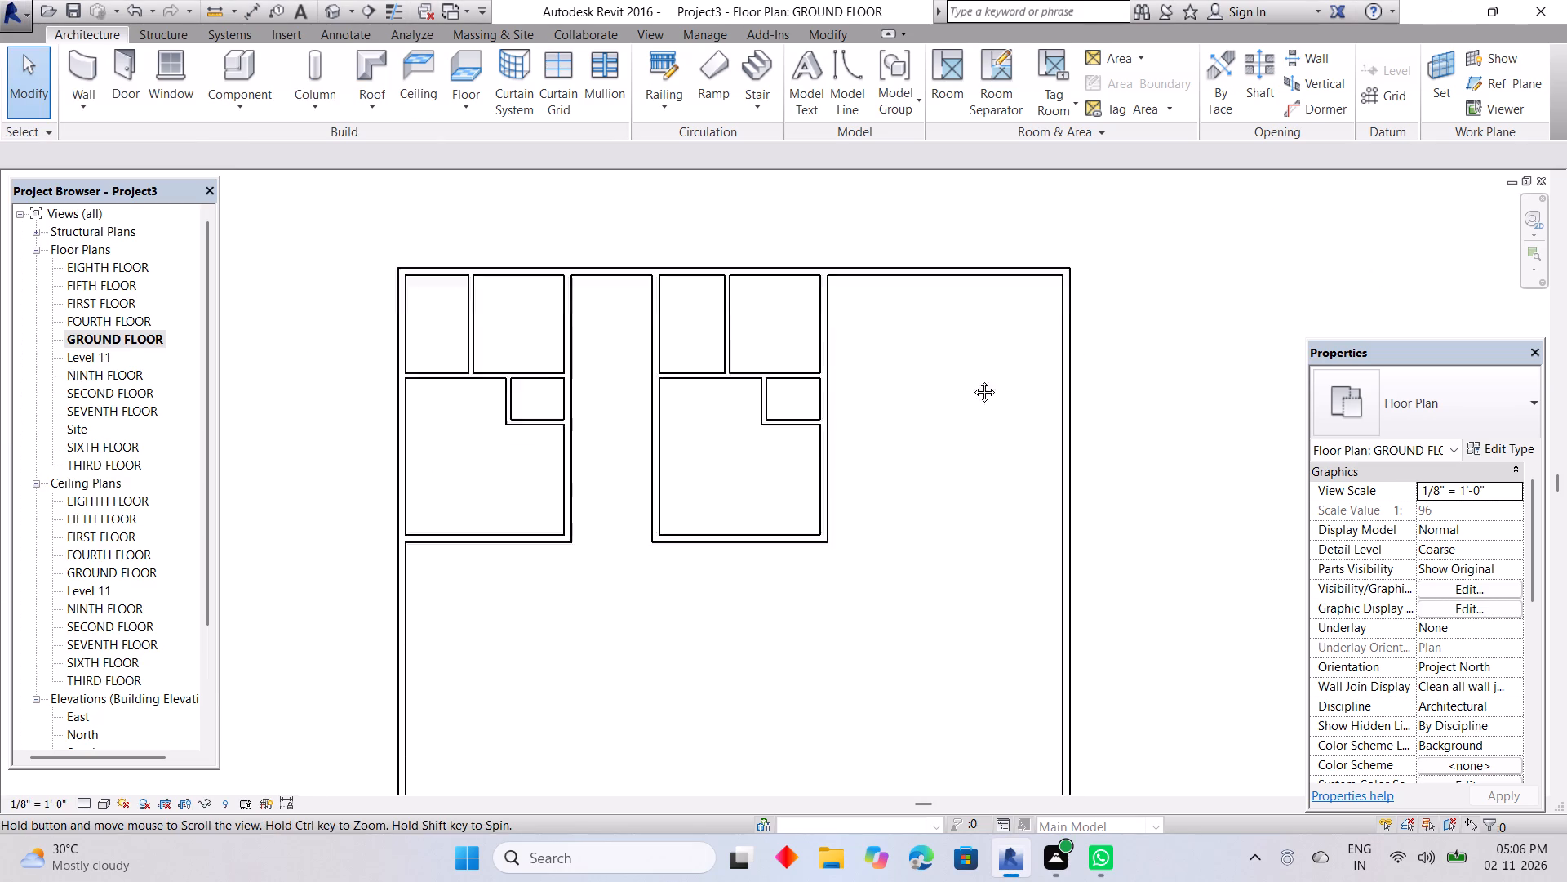
pyautogui.moveTo(972, 380); pyautogui.dragTo(982, 274, button='middle')
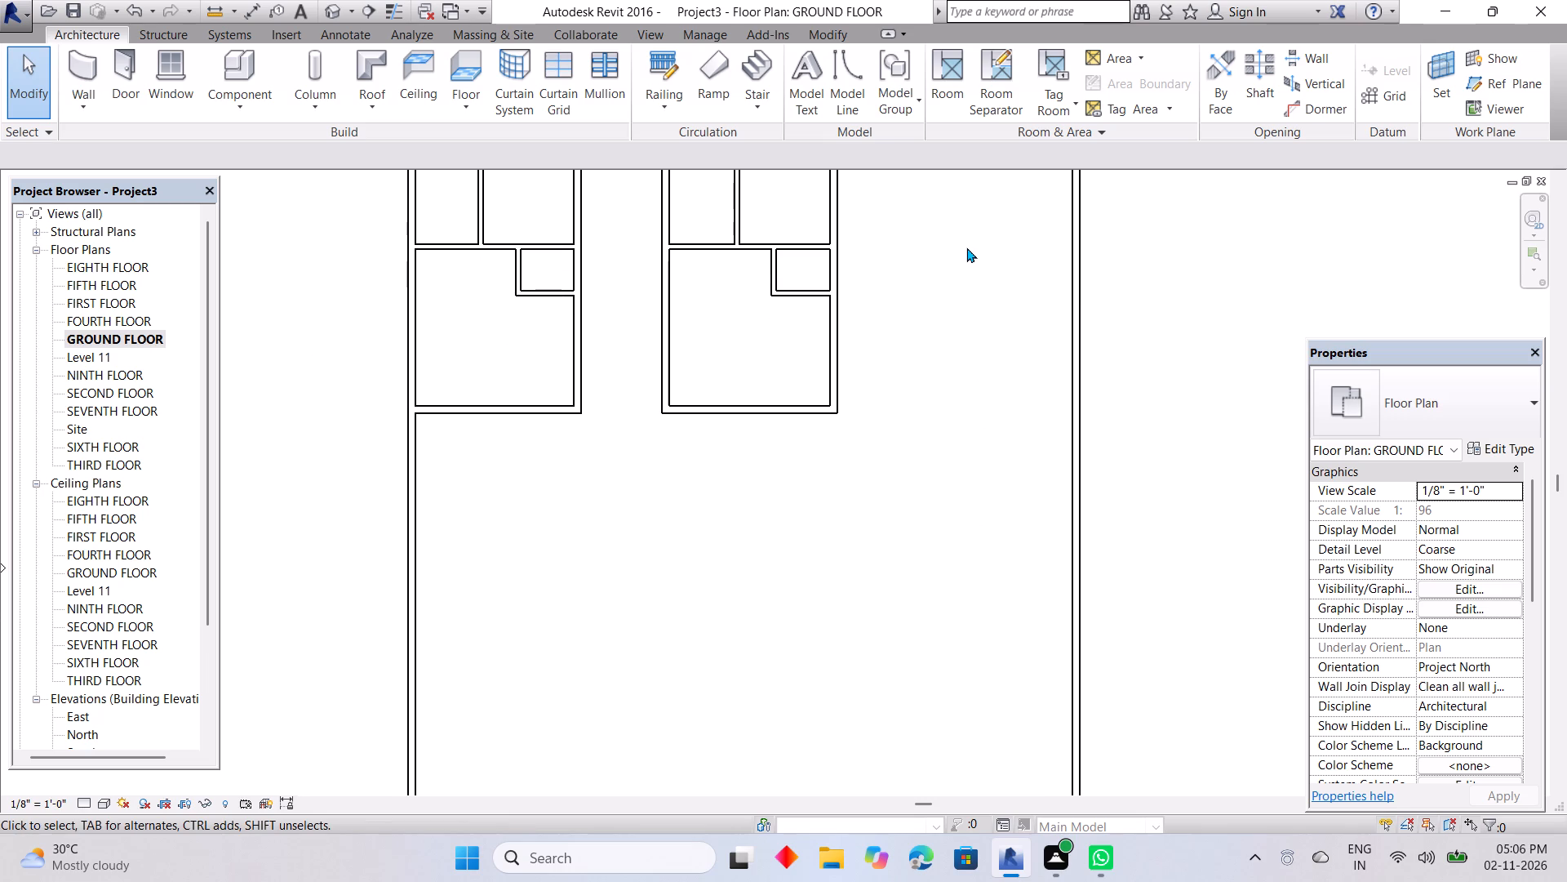
pyautogui.moveTo(901, 386); pyautogui.dragTo(932, 285, button='middle')
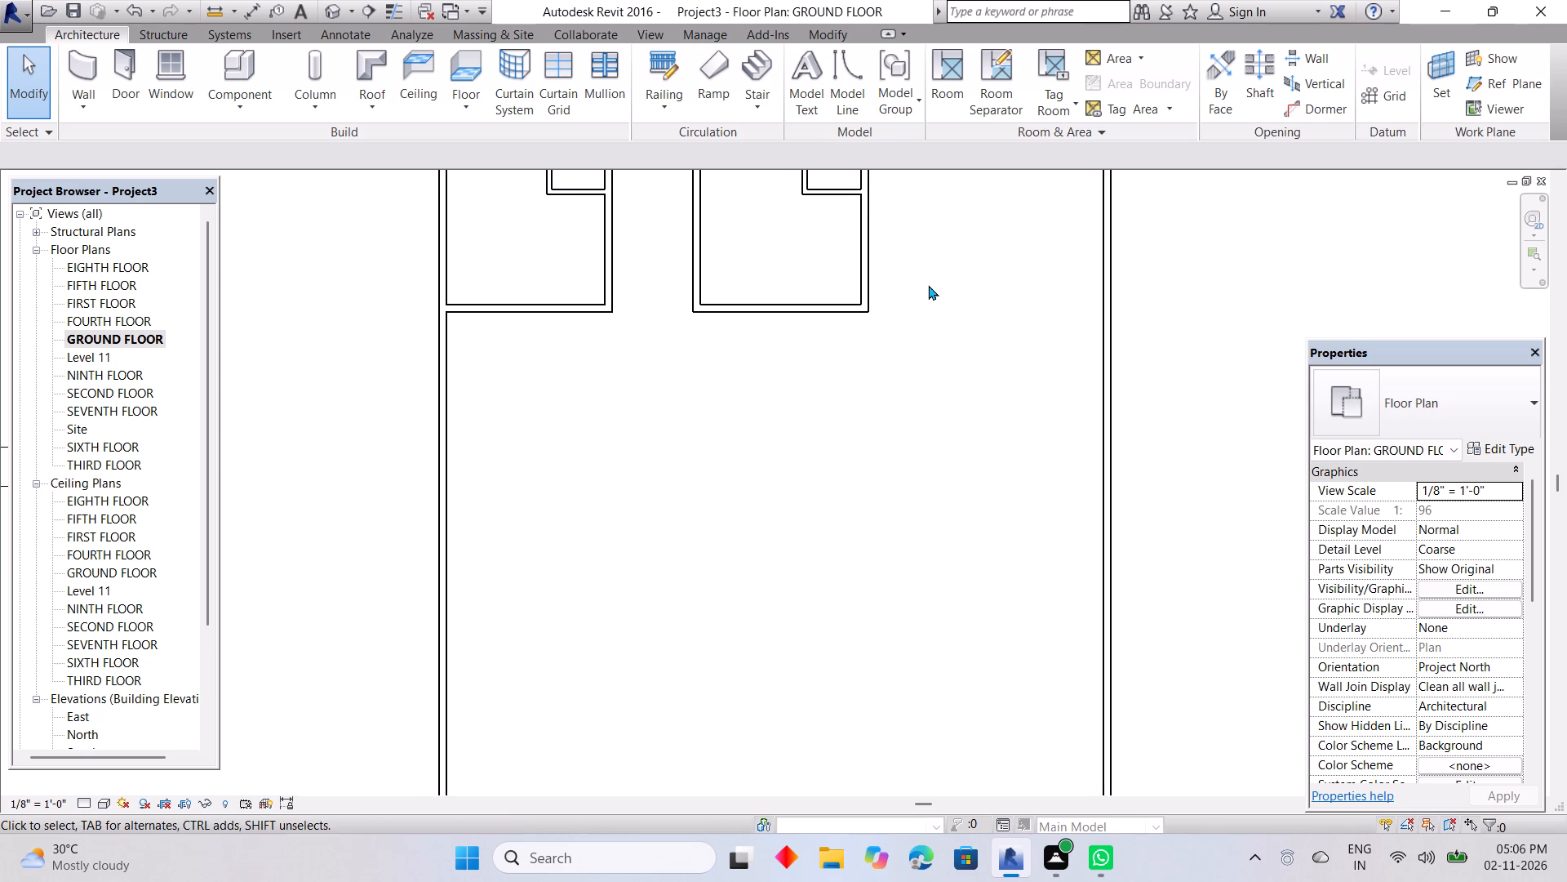
pyautogui.scroll(-3, 928, 285)
pyautogui.moveTo(919, 322); pyautogui.dragTo(838, 268, button='middle')
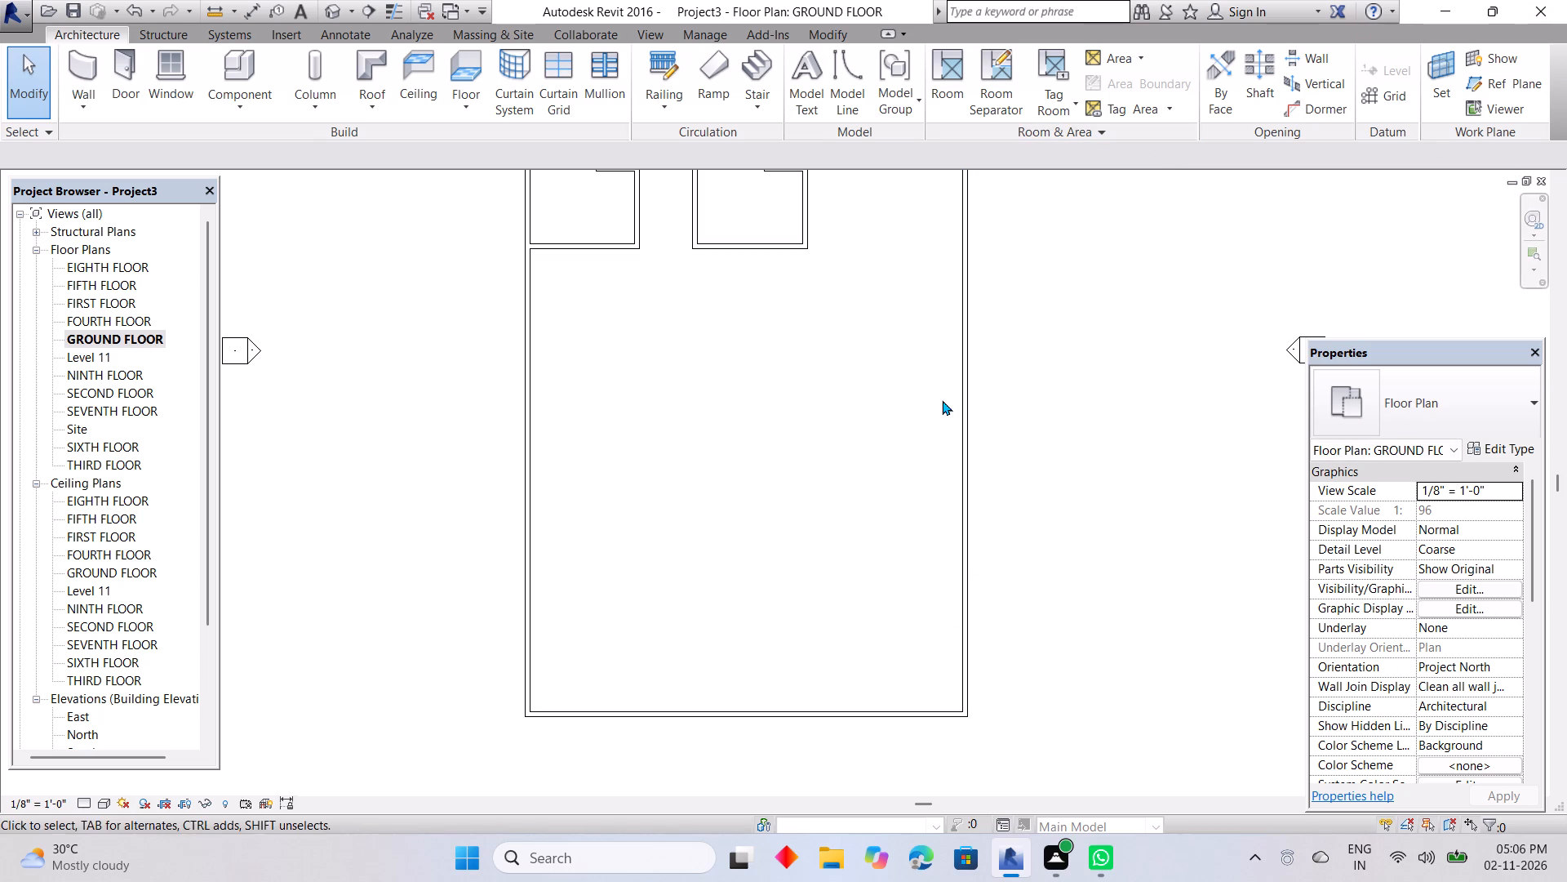
pyautogui.moveTo(914, 386); pyautogui.dragTo(824, 518, button='middle')
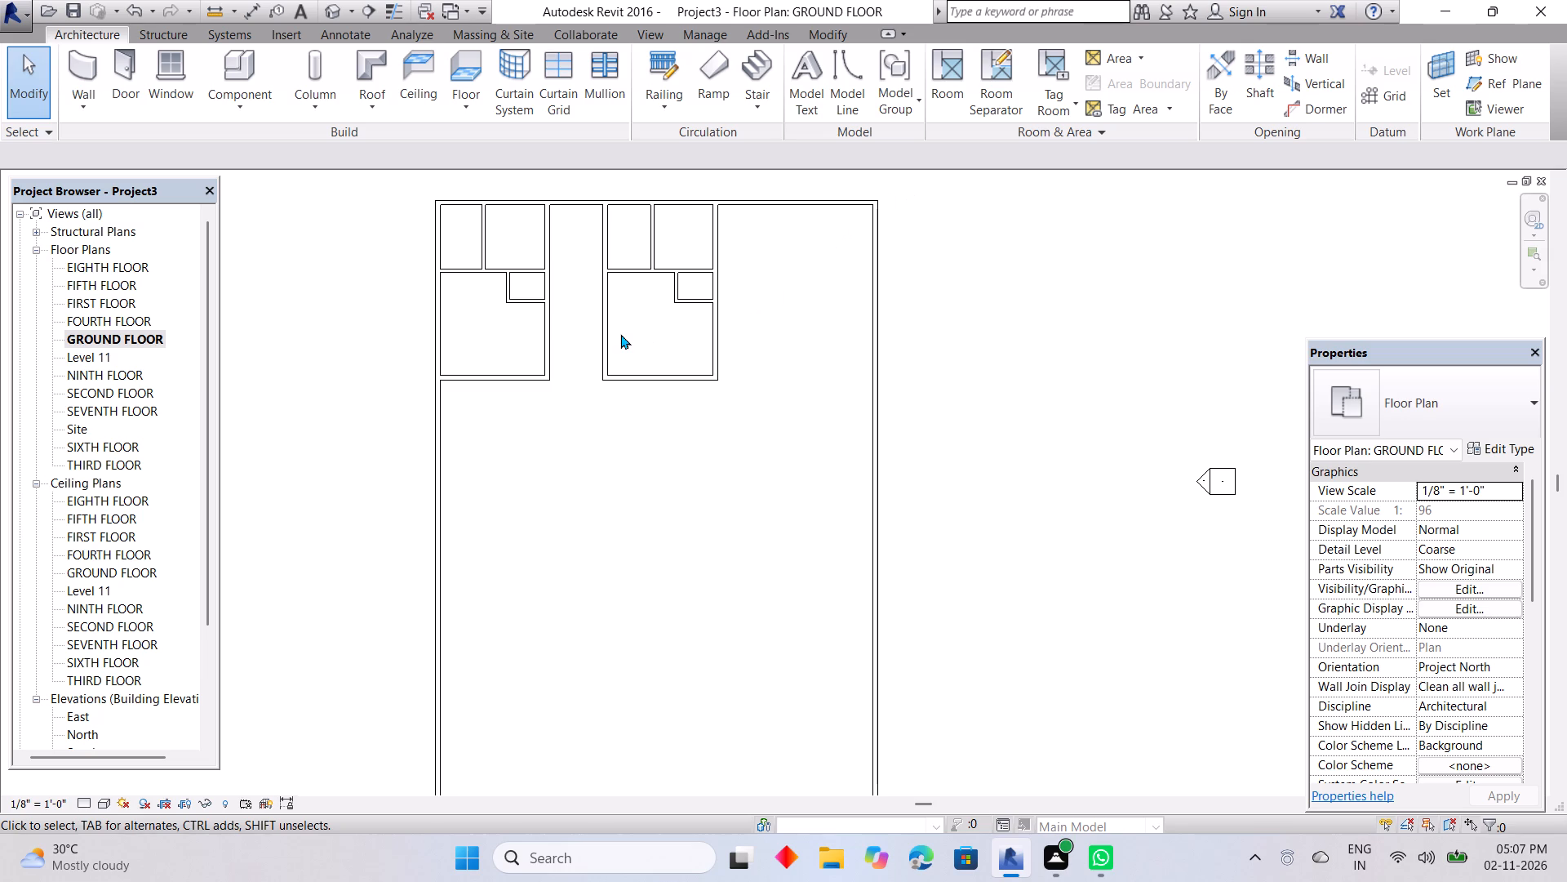
pyautogui.scroll(1, 692, 264)
pyautogui.moveTo(692, 264); pyautogui.dragTo(695, 270, button='middle')
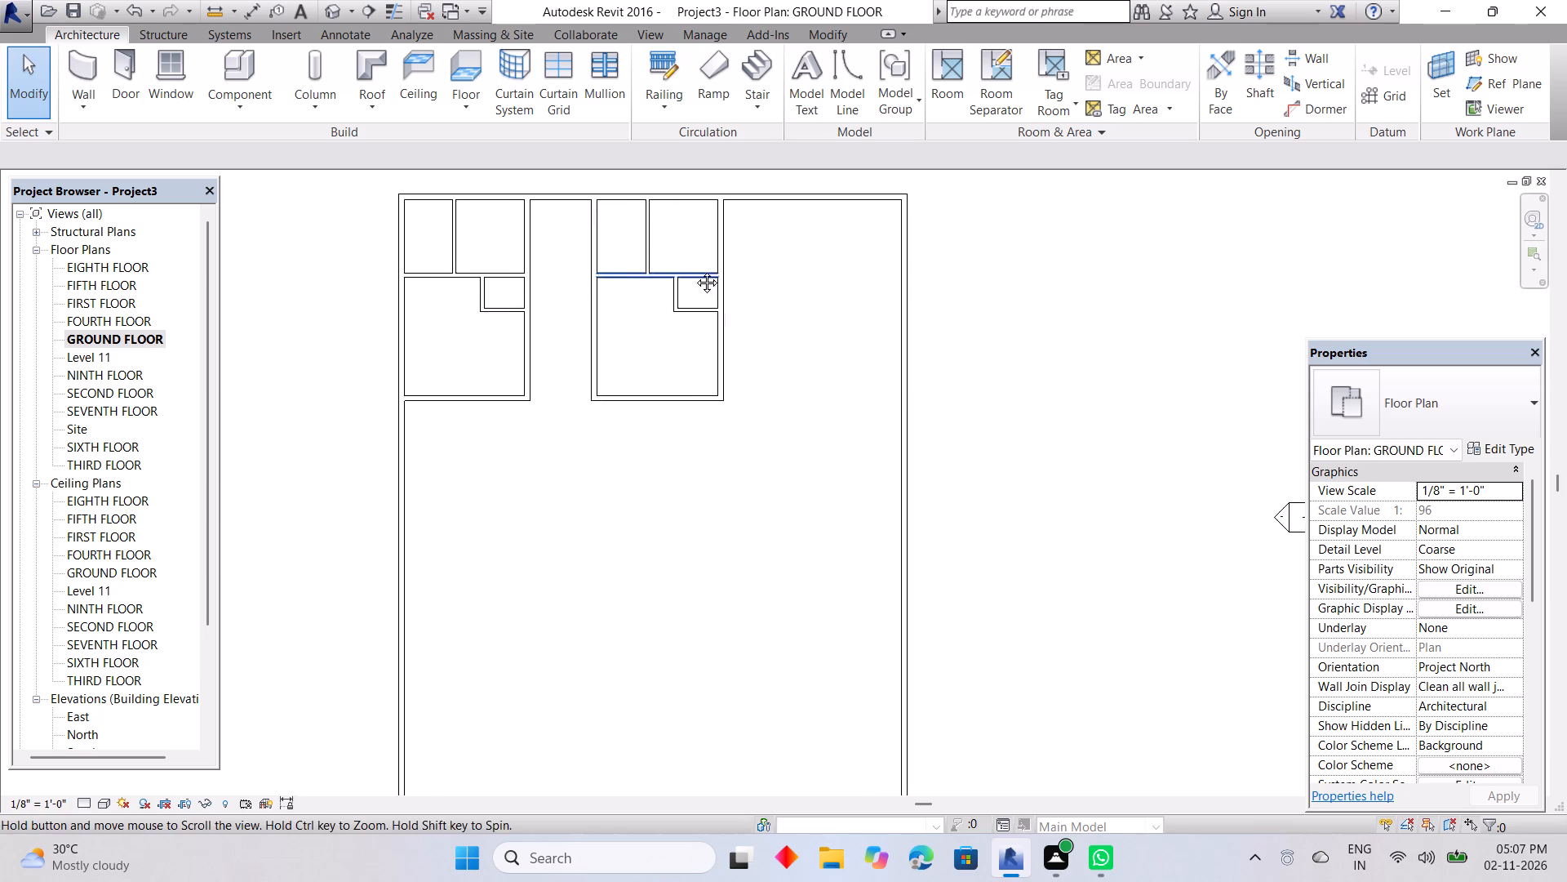
pyautogui.moveTo(695, 270); pyautogui.dragTo(732, 361, button='middle')
pyautogui.scroll(4, 739, 361)
pyautogui.moveTo(788, 358); pyautogui.dragTo(988, 256, button='middle')
pyautogui.scroll(-4, 917, 341)
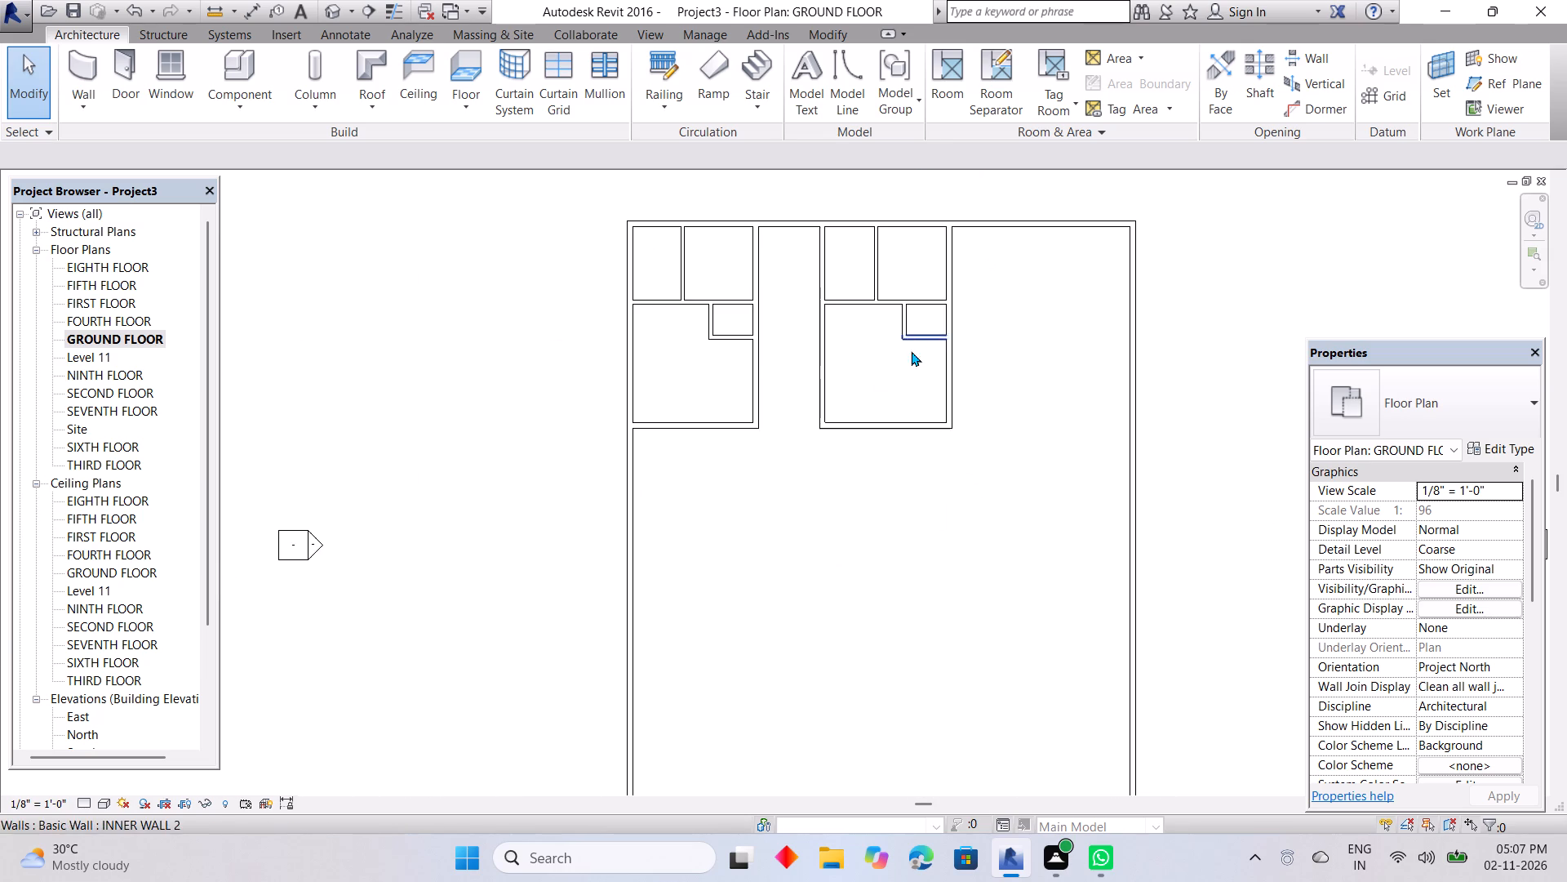
pyautogui.moveTo(865, 385); pyautogui.dragTo(858, 350, button='middle')
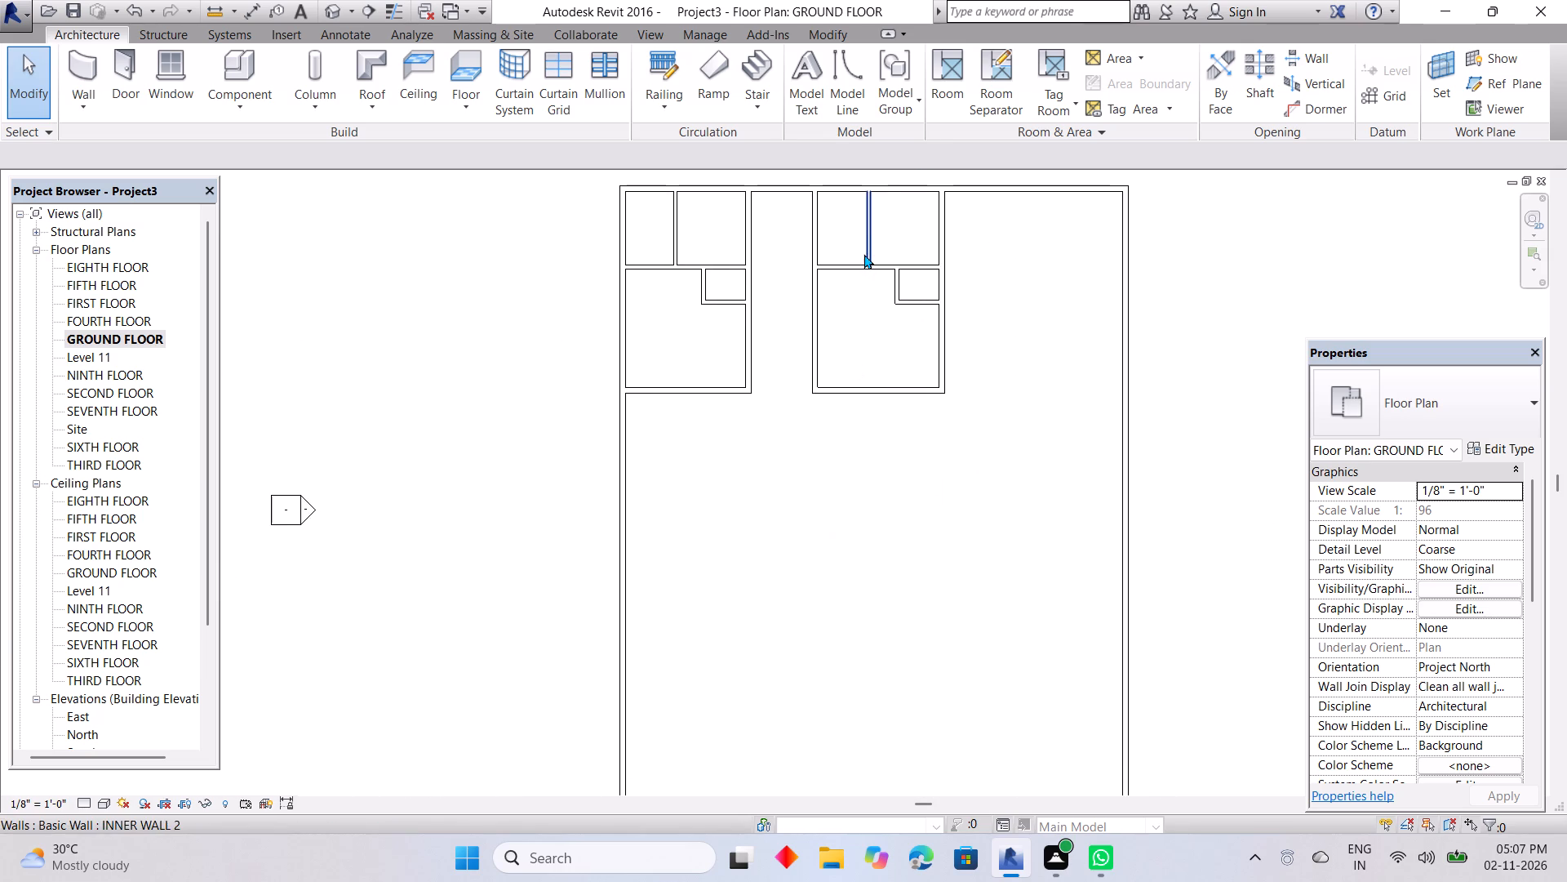
# Set the clear width of the second block's upper-left room to 6' 6" by repositioning its INNER WALL 2 partition.
pyautogui.moveTo(858, 256); pyautogui.dragTo(845, 369, button='middle')
pyautogui.middleClick(850, 354)
pyautogui.scroll(4, 850, 354)
pyautogui.click(850, 353)
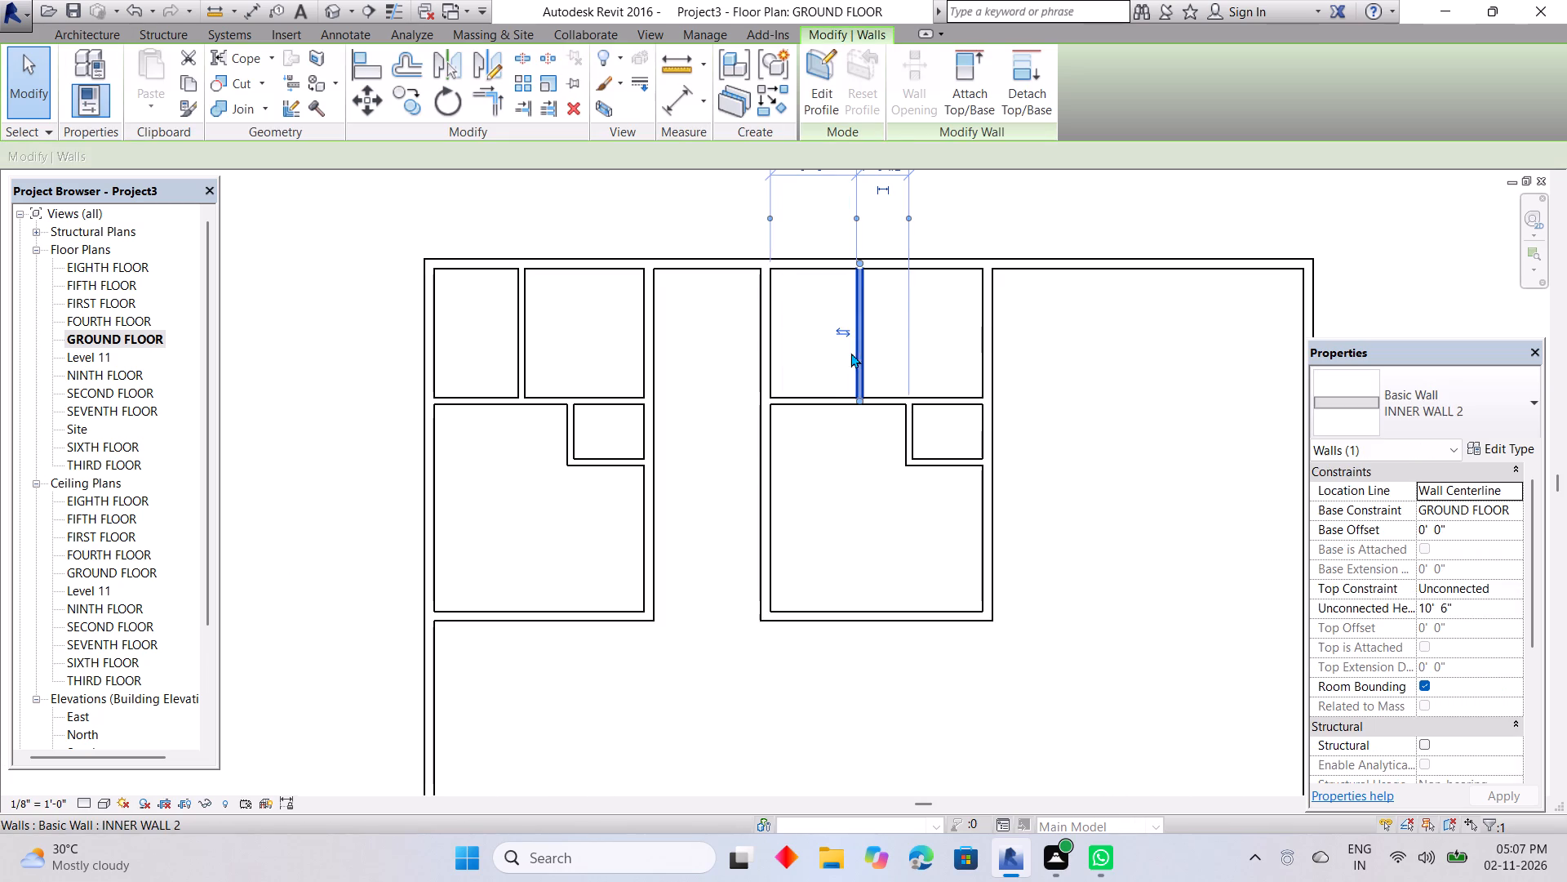
pyautogui.moveTo(863, 229); pyautogui.dragTo(837, 346, button='middle')
pyautogui.scroll(3, 803, 327)
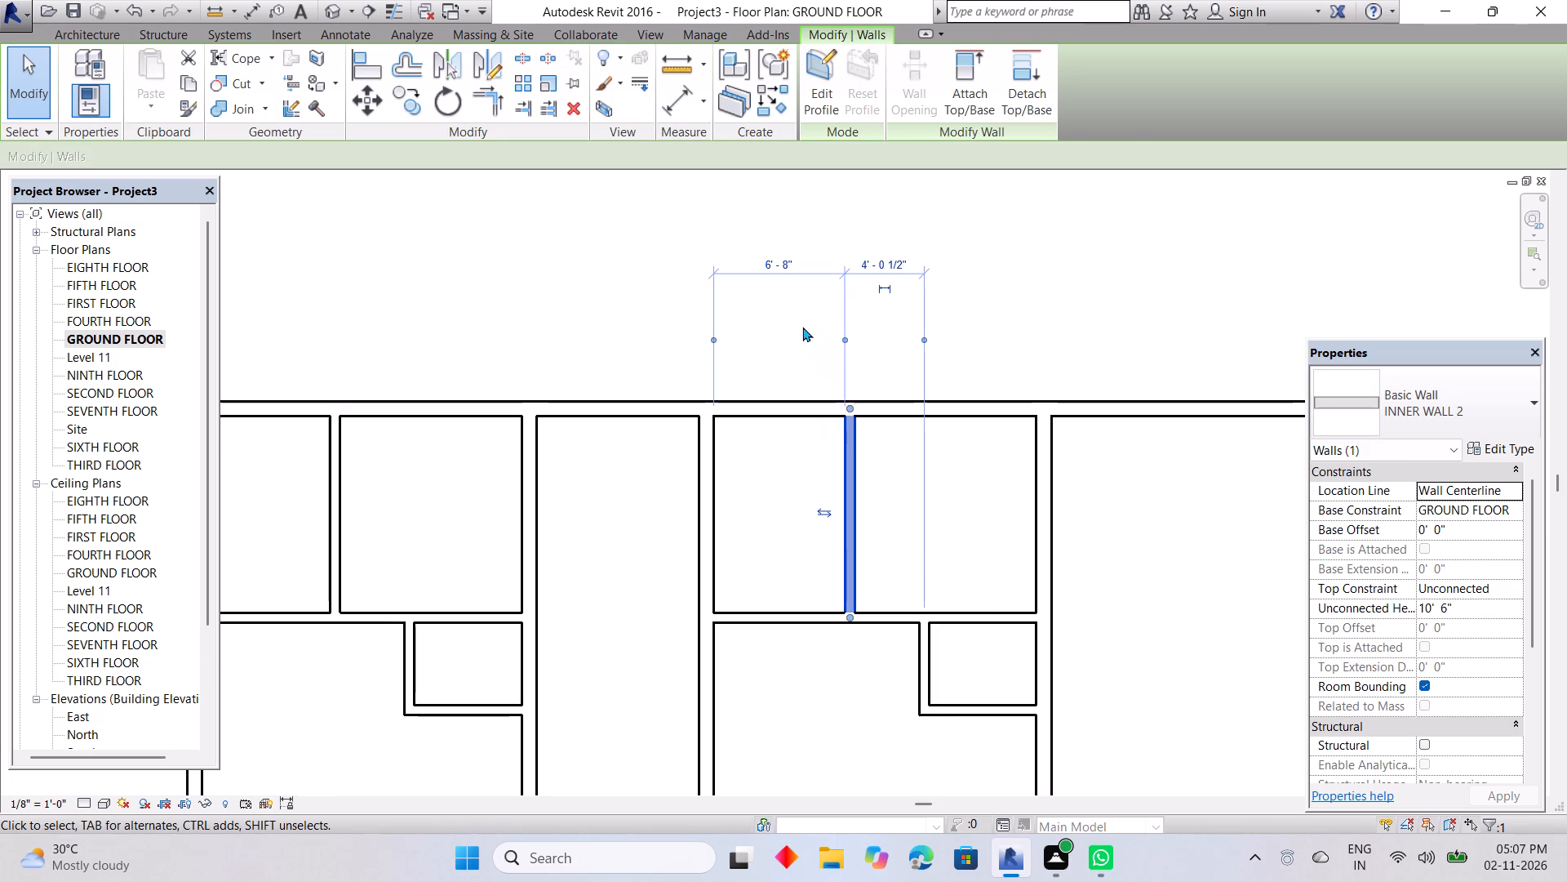
pyautogui.scroll(4, 801, 328)
pyautogui.click(776, 223)
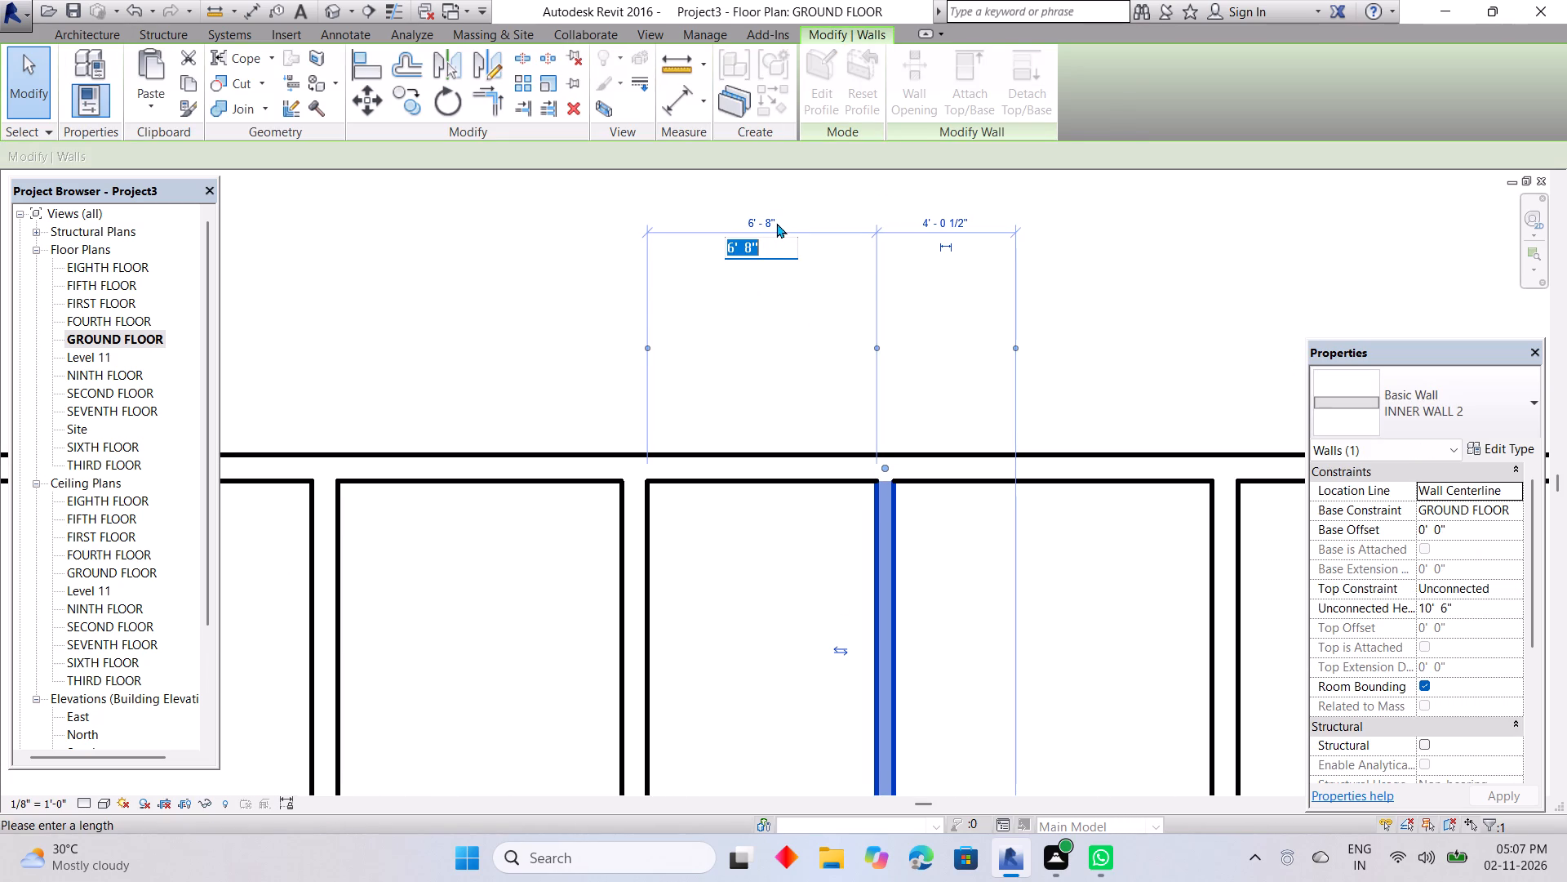
pyautogui.press('6')
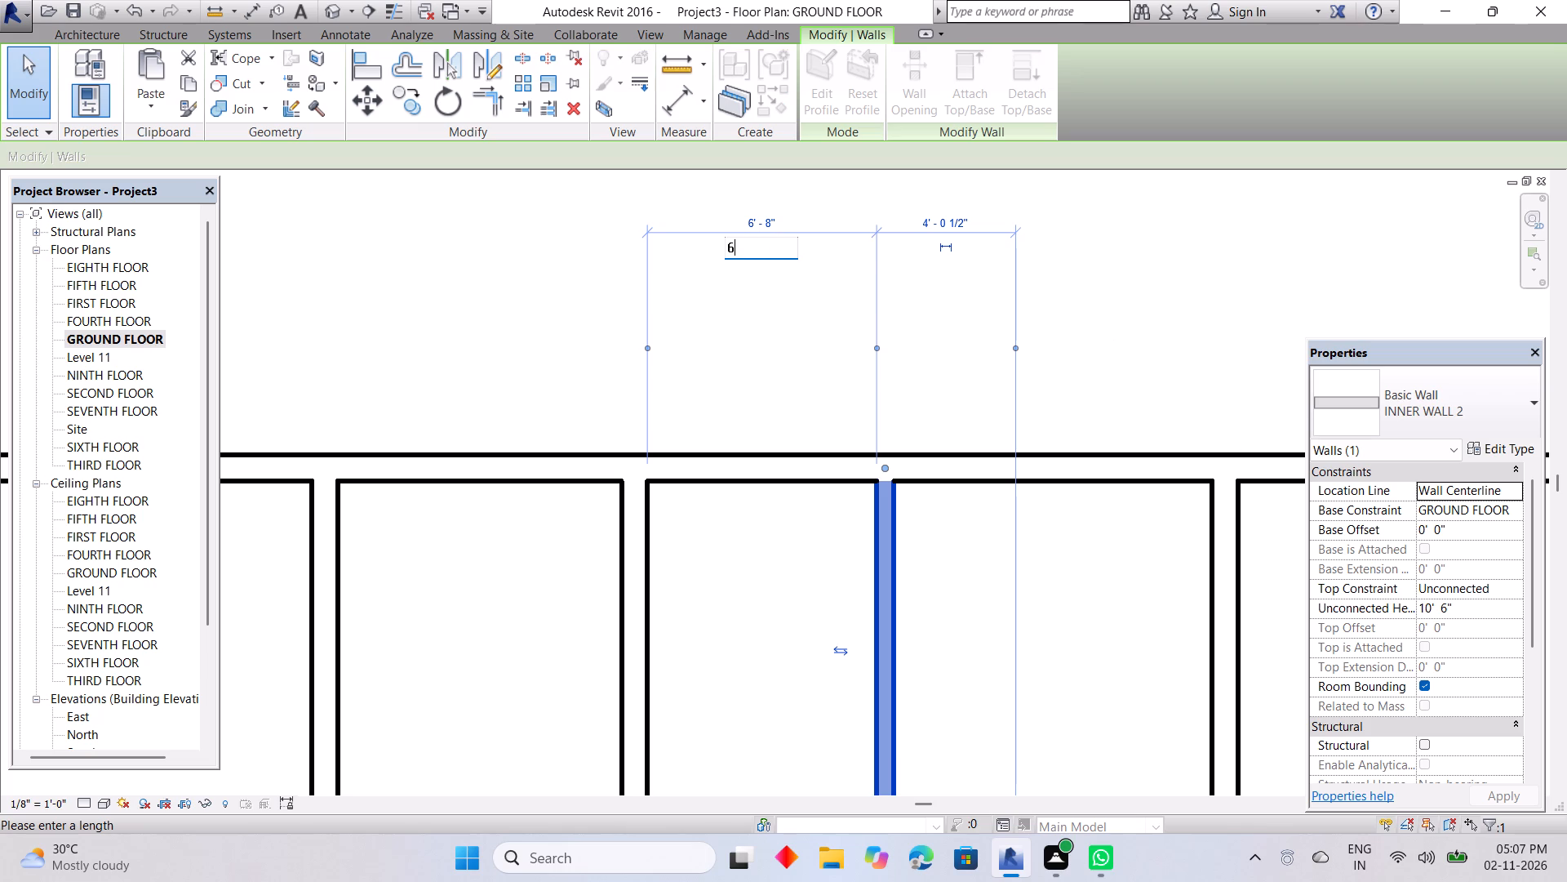
pyautogui.press("'")
pyautogui.press('6')
pyautogui.press('Return')
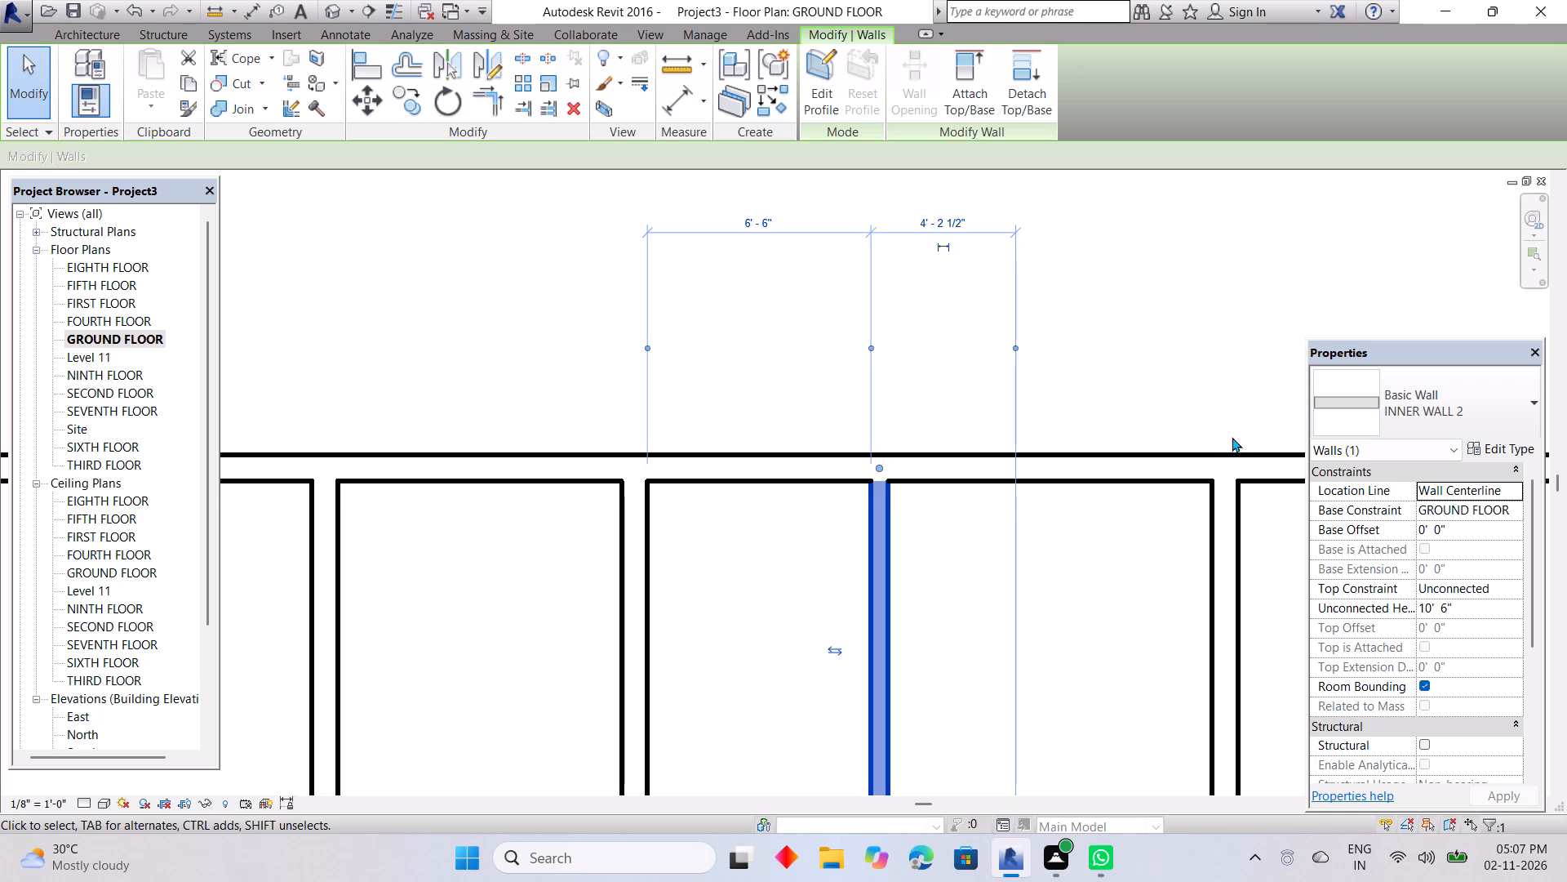
pyautogui.scroll(1, 879, 61)
pyautogui.scroll(-1, 874, 61)
pyautogui.scroll(-1, 730, 443)
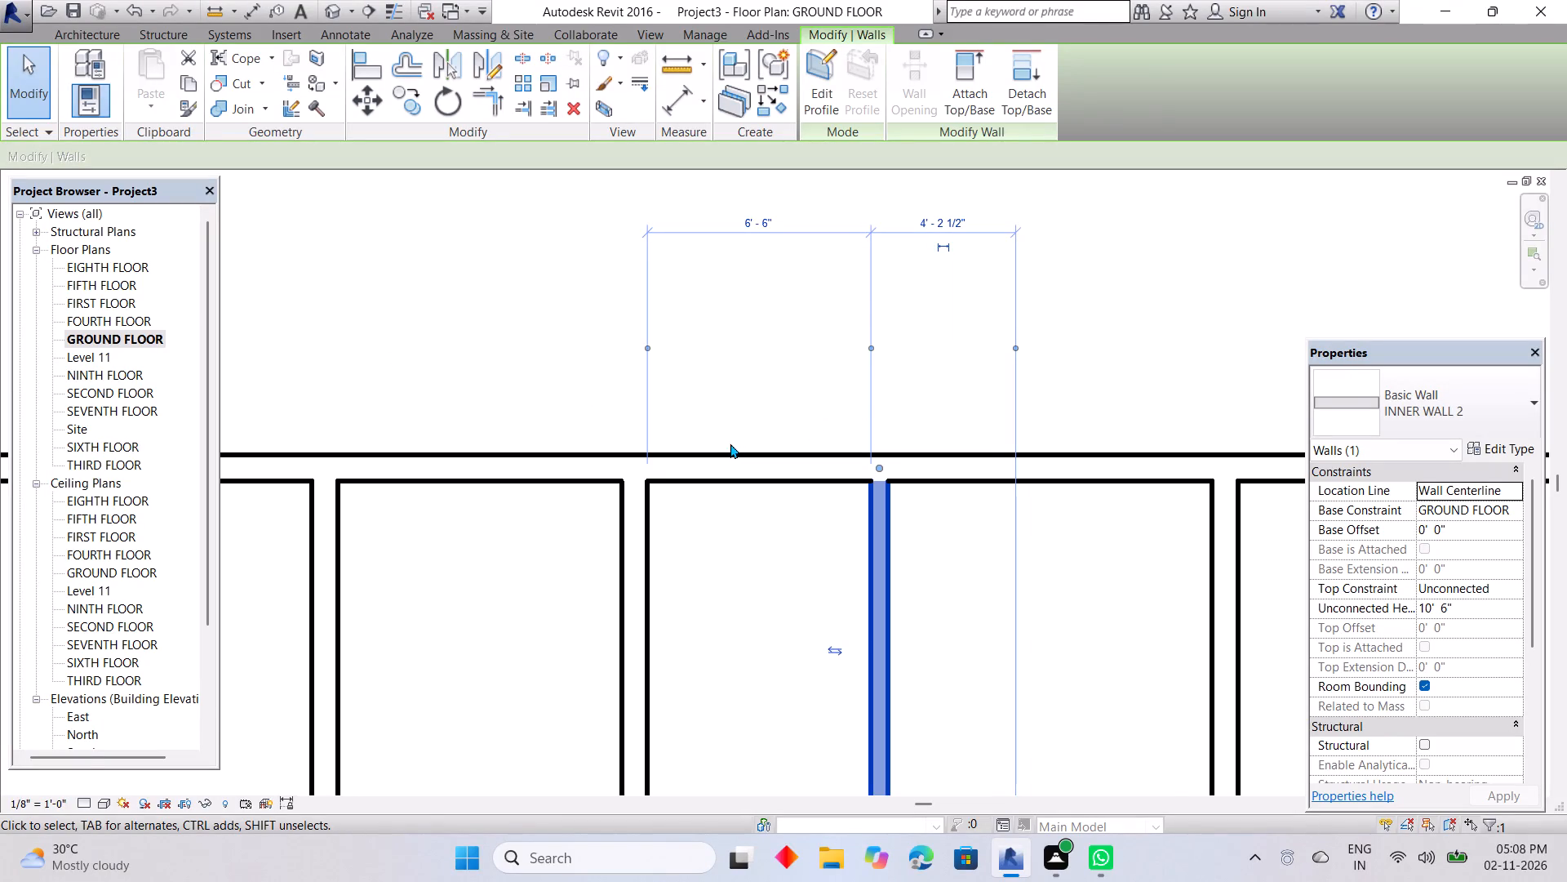
# Set the clear width of the second block's upper-right room to 9' 3" by repositioning the block's right OUTER WALL.
pyautogui.scroll(-3, 730, 443)
pyautogui.moveTo(716, 455); pyautogui.dragTo(664, 402, button='middle')
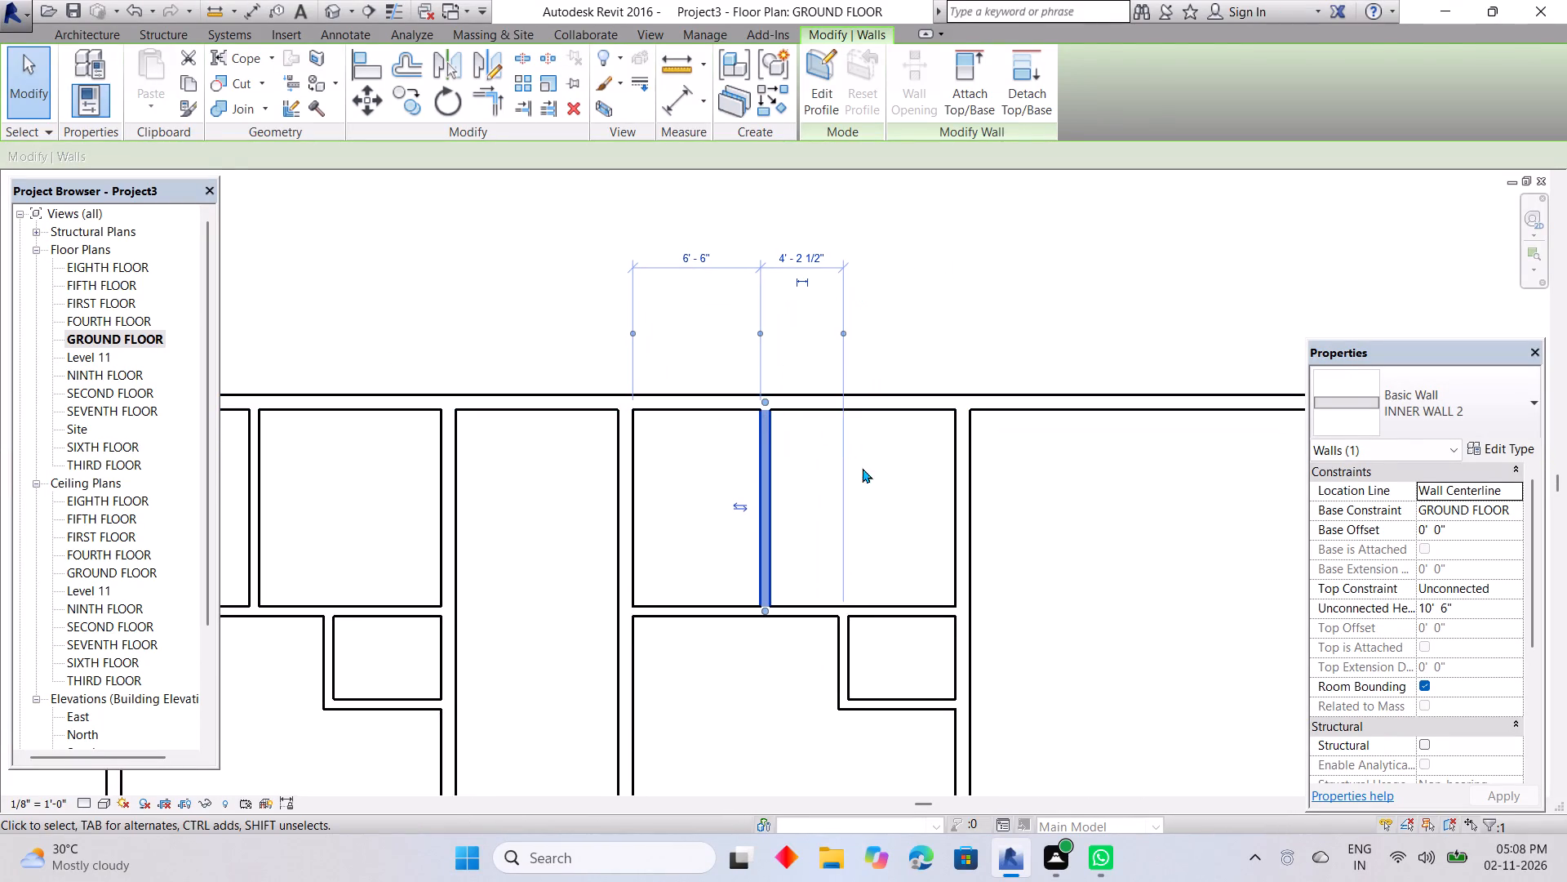
pyautogui.press('Escape')
pyautogui.click(962, 492)
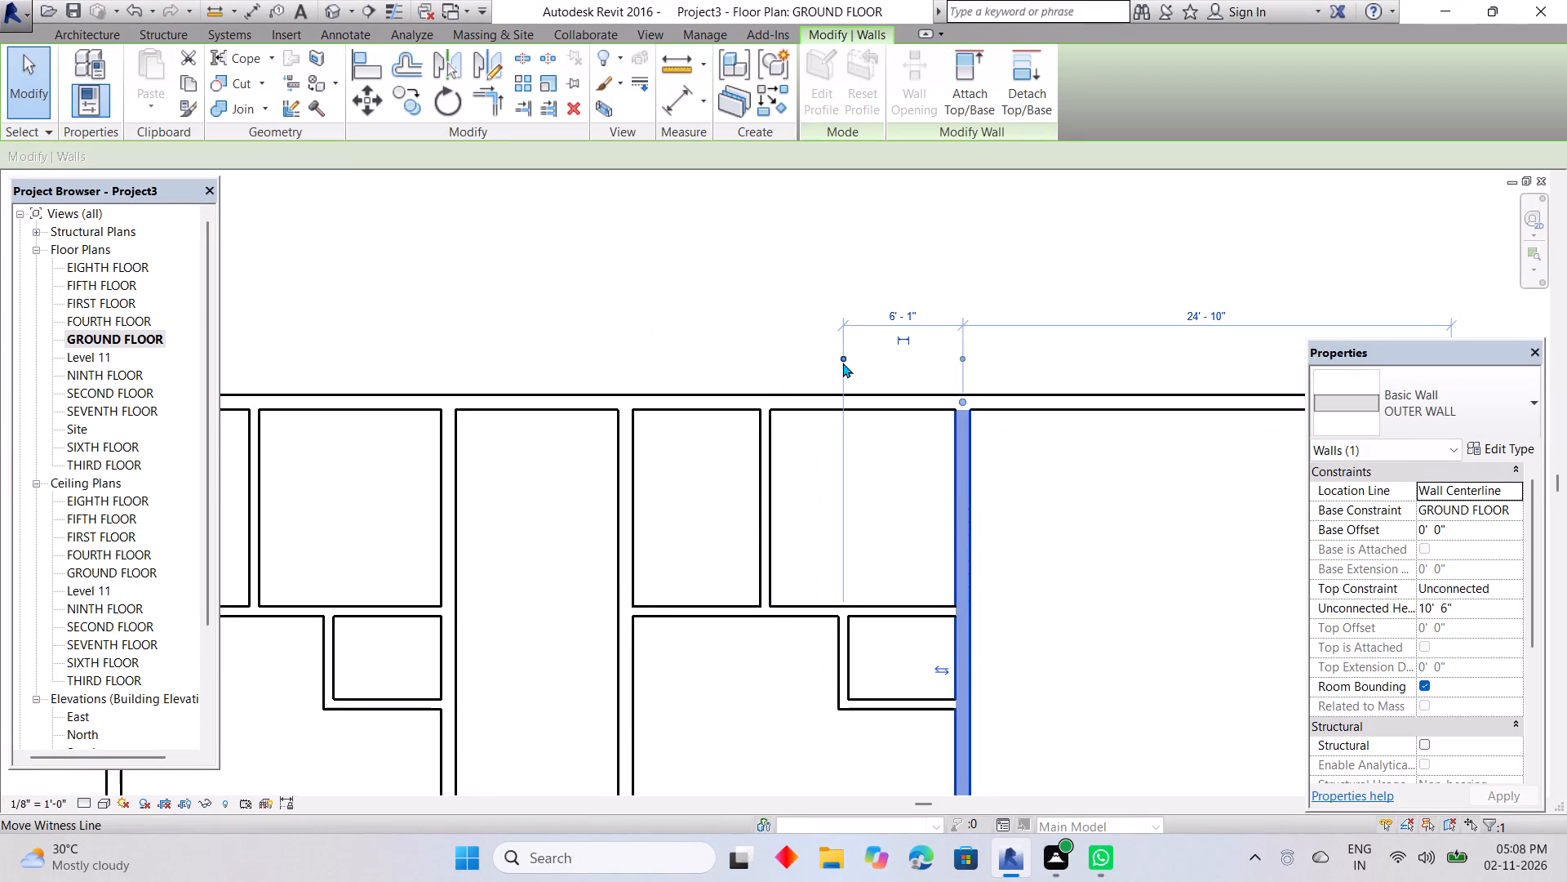
pyautogui.click(842, 362)
pyautogui.doubleClick(842, 362)
pyautogui.moveTo(836, 359); pyautogui.dragTo(764, 366)
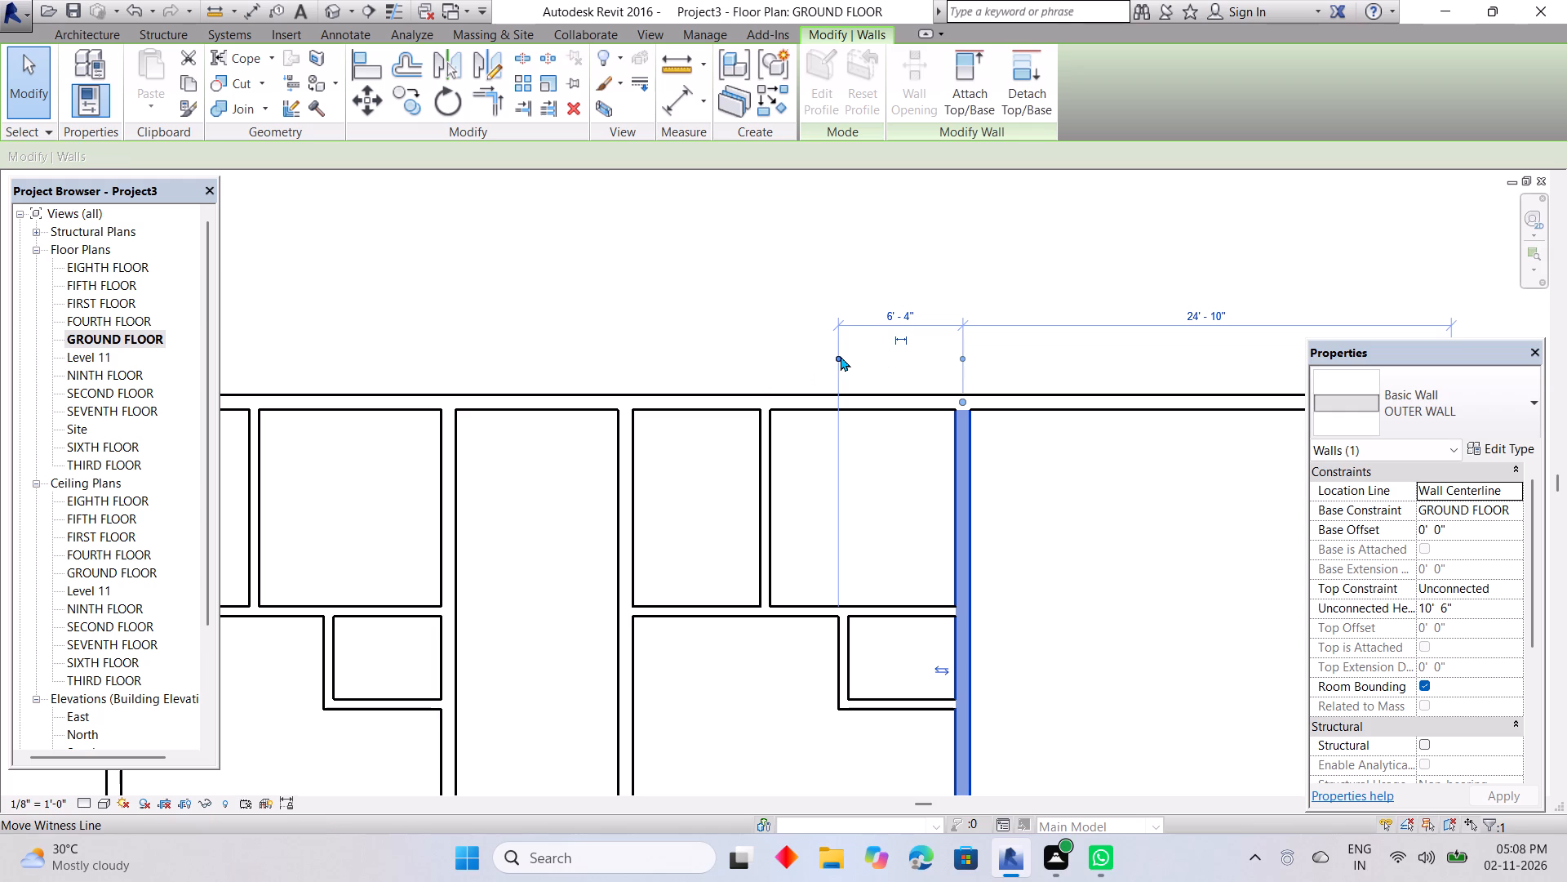
pyautogui.moveTo(840, 356); pyautogui.dragTo(761, 406)
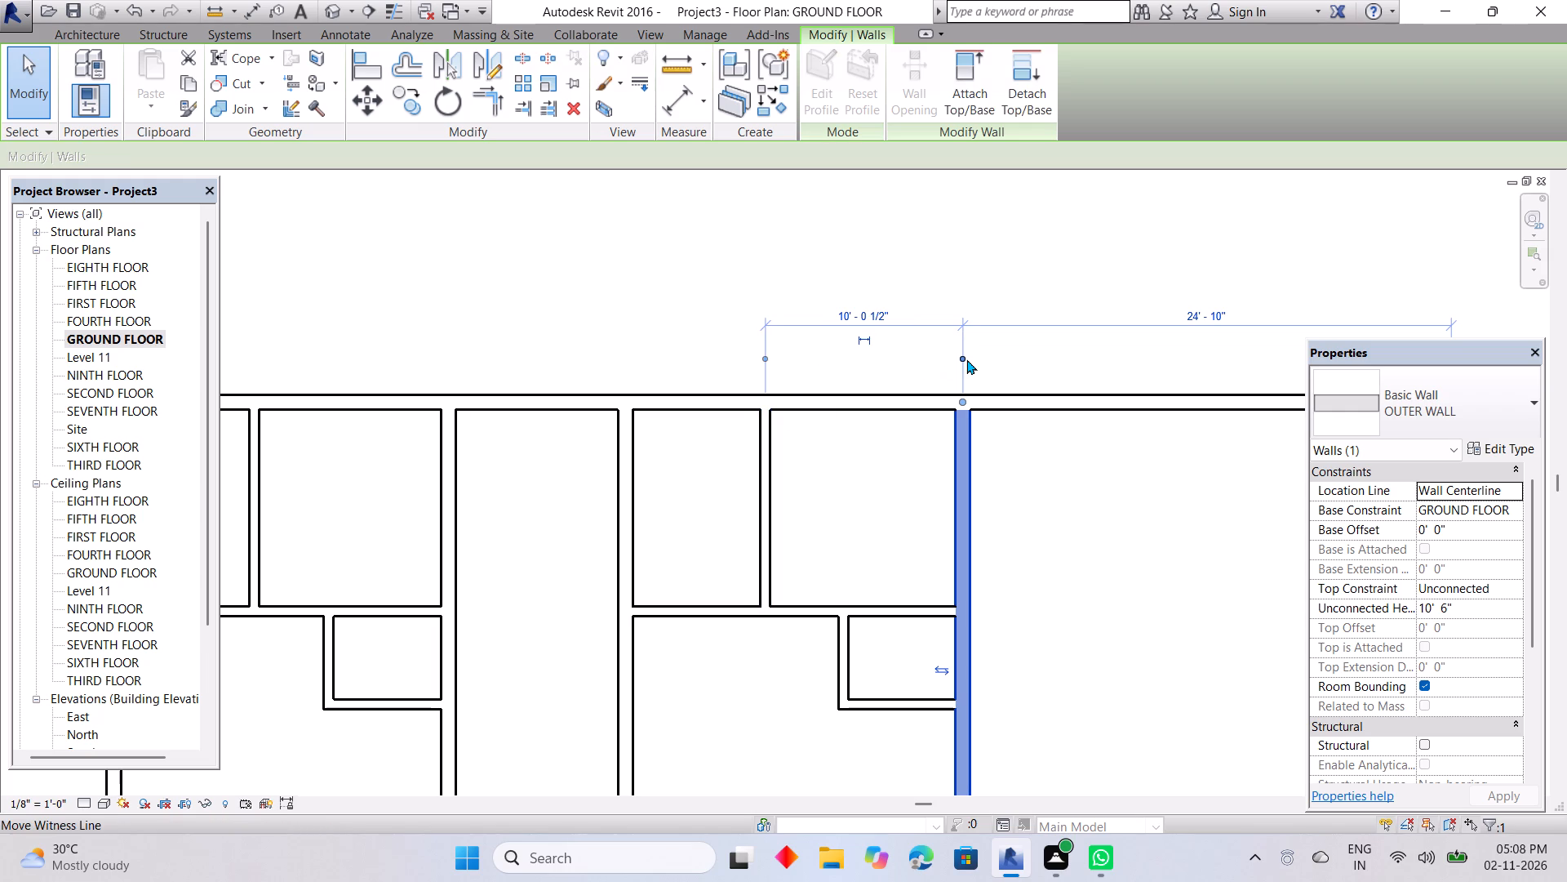
pyautogui.click(966, 359)
pyautogui.click(968, 359)
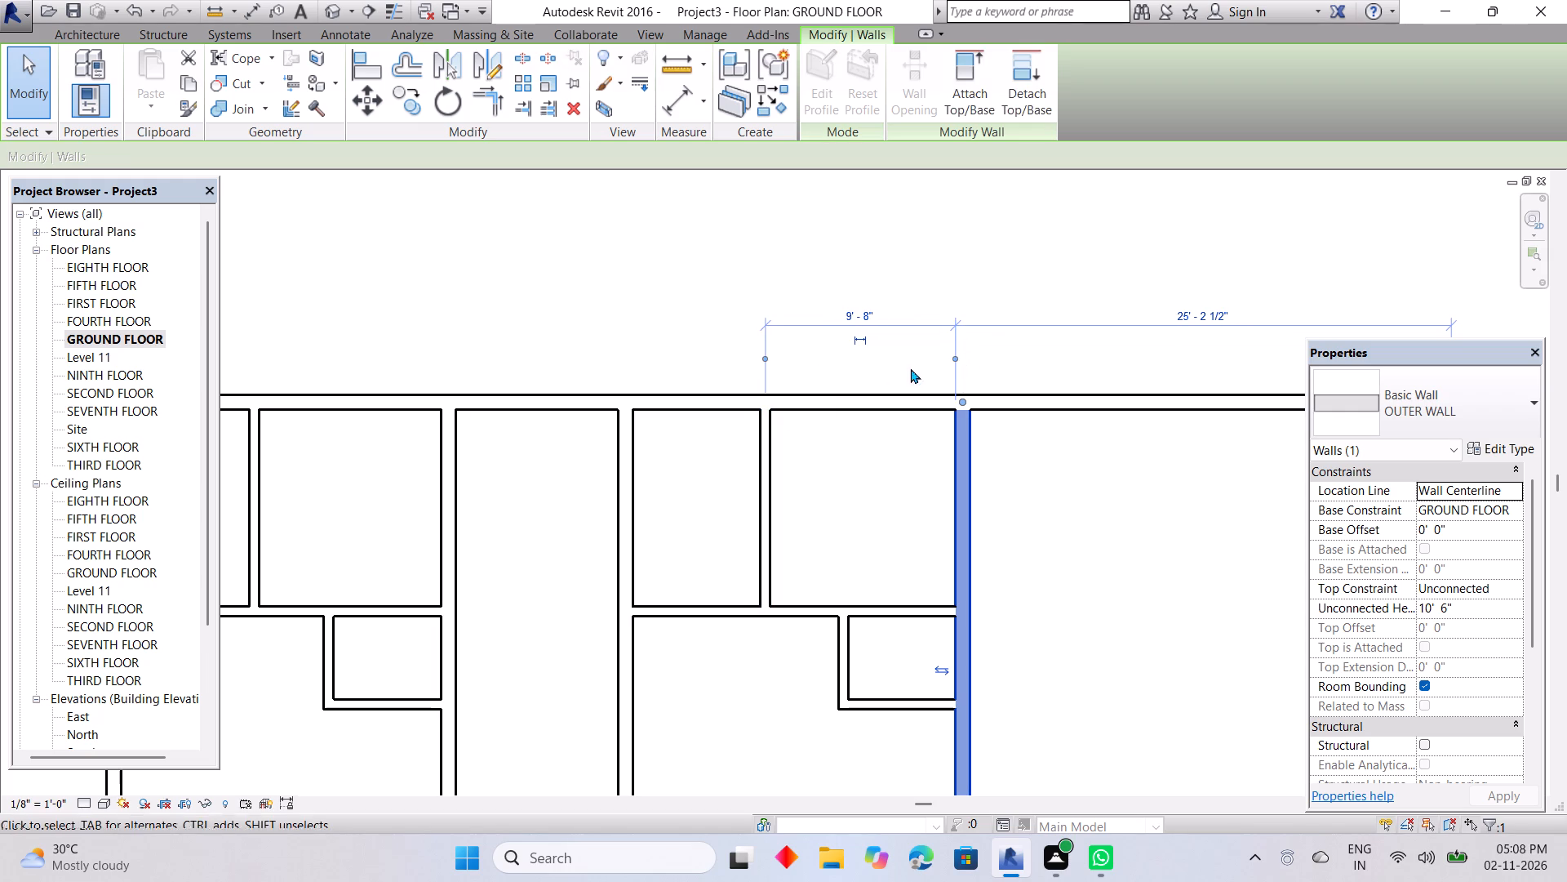
pyautogui.click(763, 360)
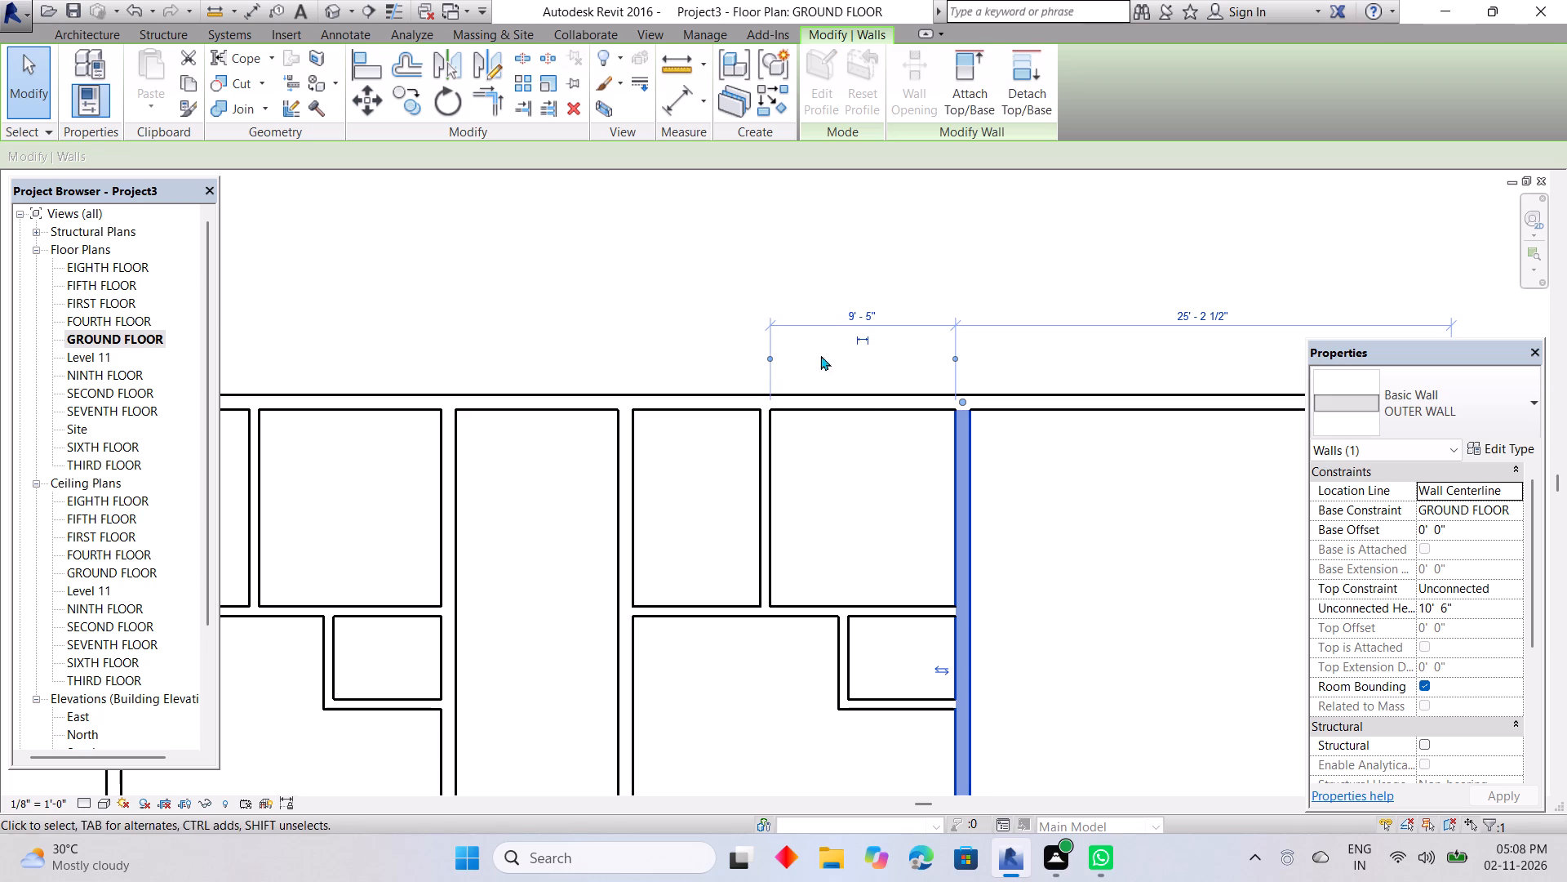
pyautogui.click(850, 320)
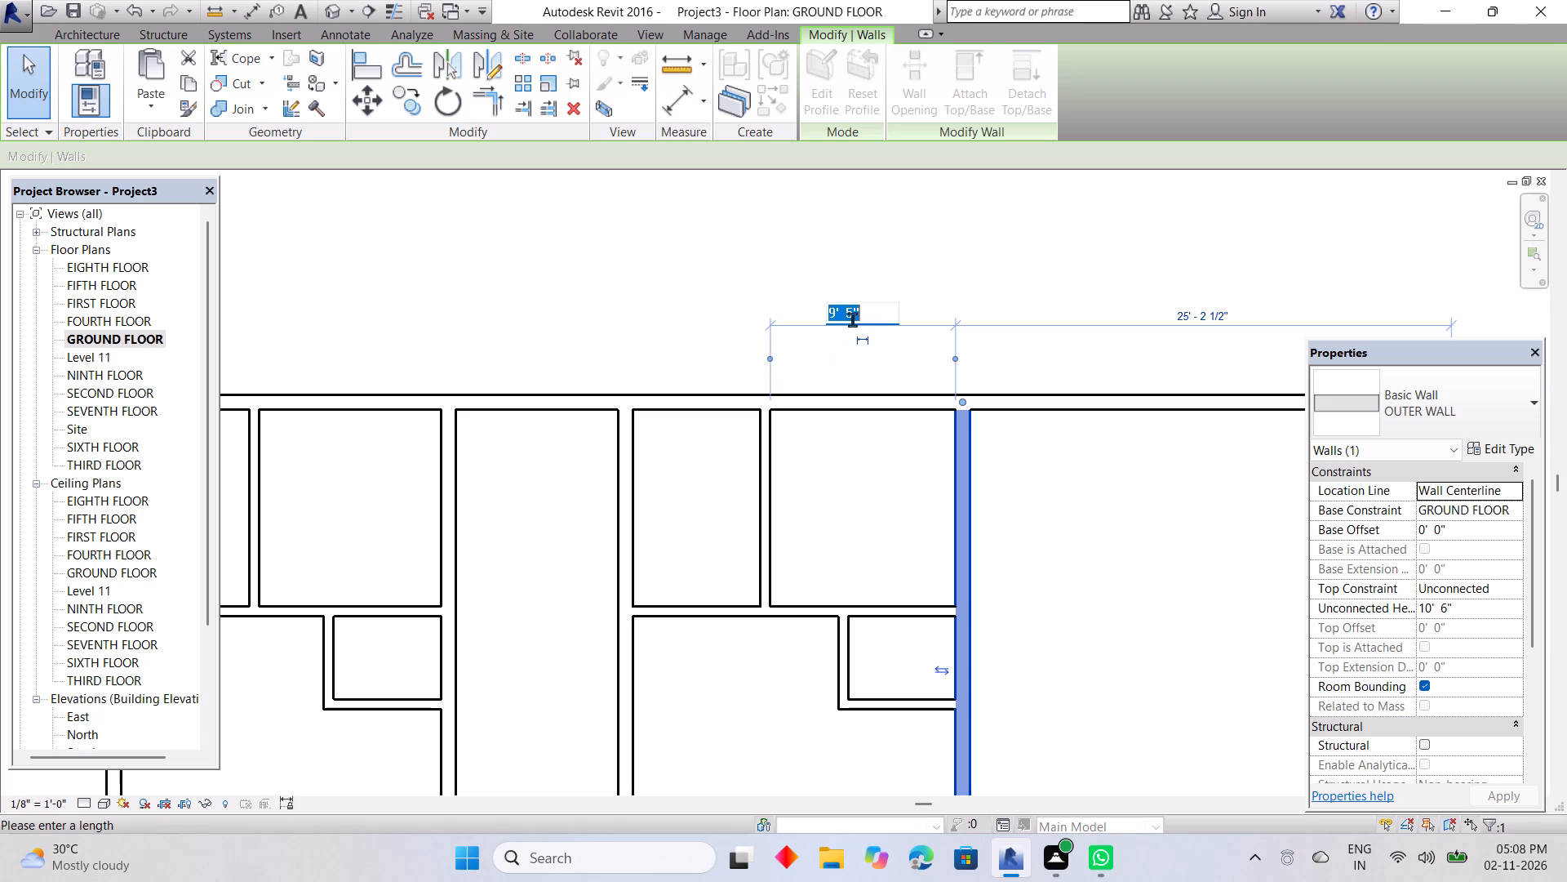
pyautogui.write("9'3")
pyautogui.press('Return')
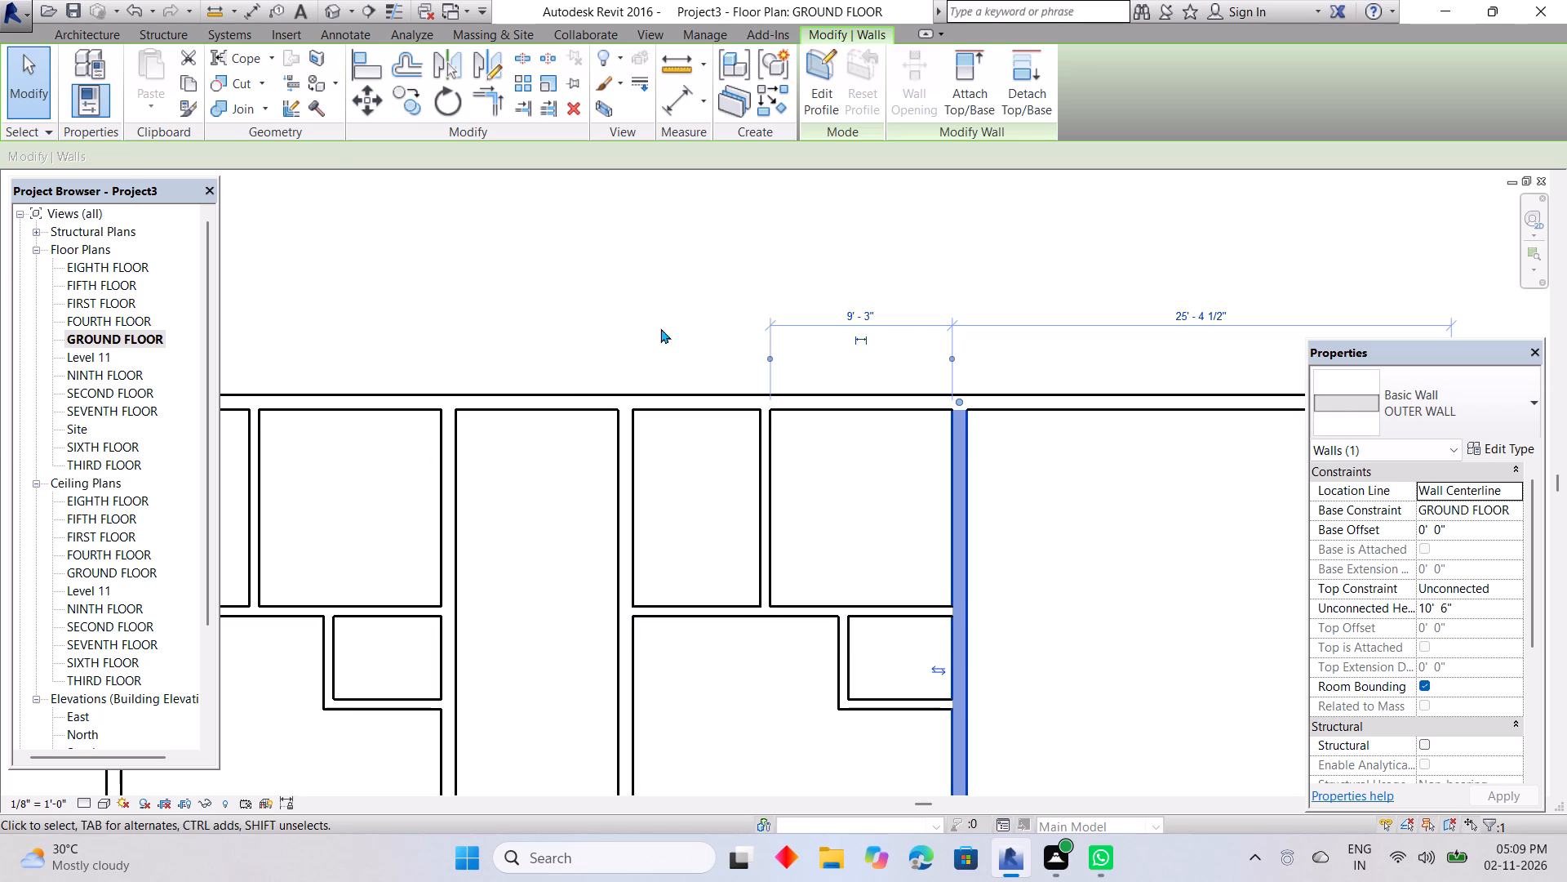
pyautogui.press('Escape')
pyautogui.moveTo(777, 455); pyautogui.dragTo(811, 320, button='middle')
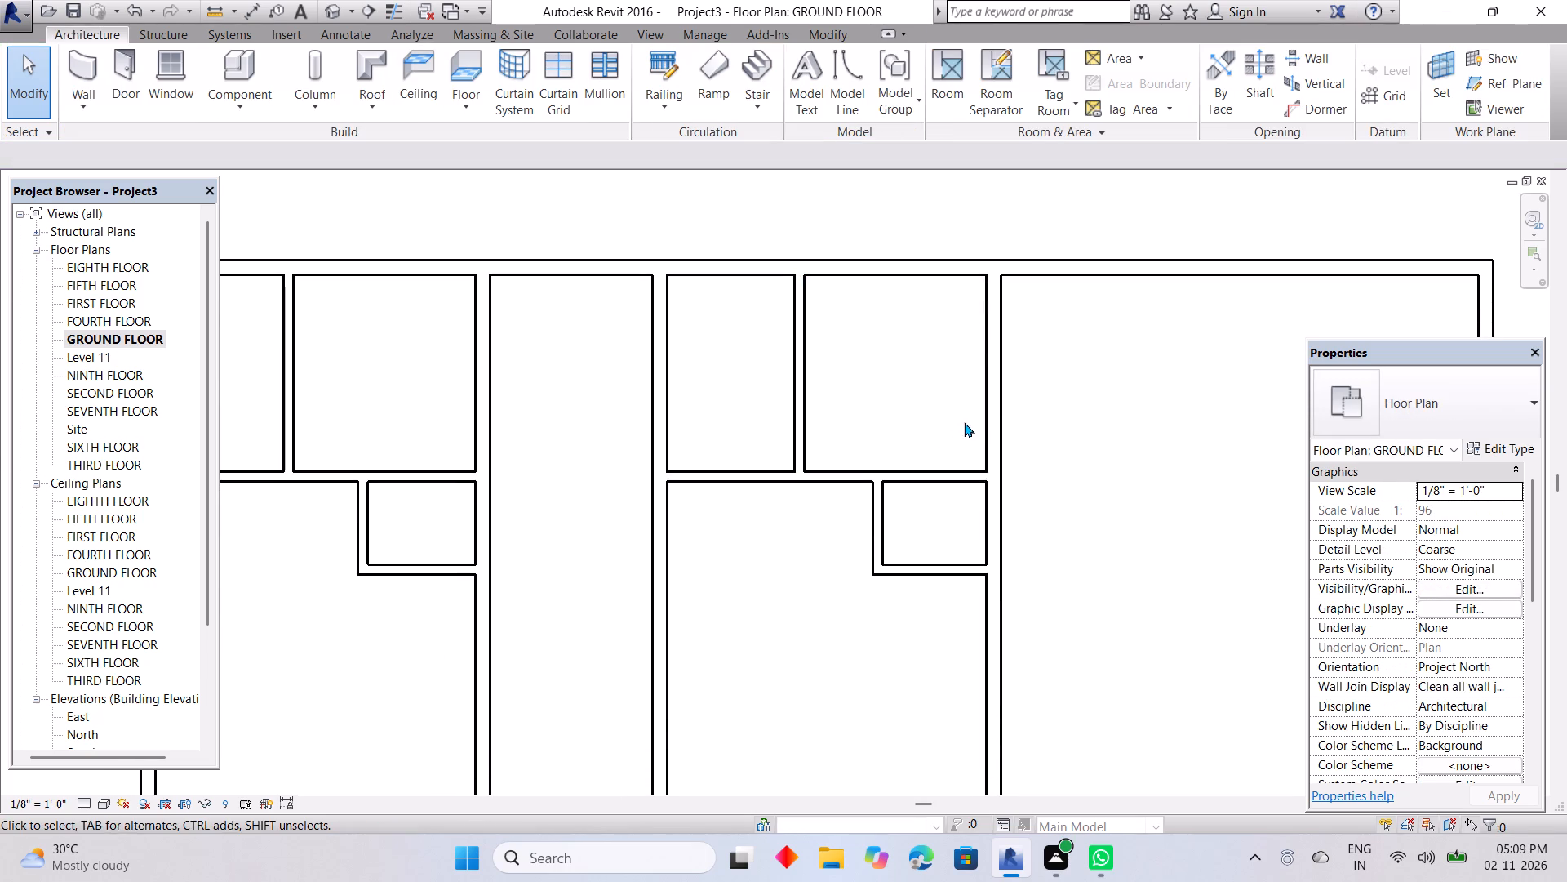
pyautogui.moveTo(1010, 411); pyautogui.dragTo(1002, 411)
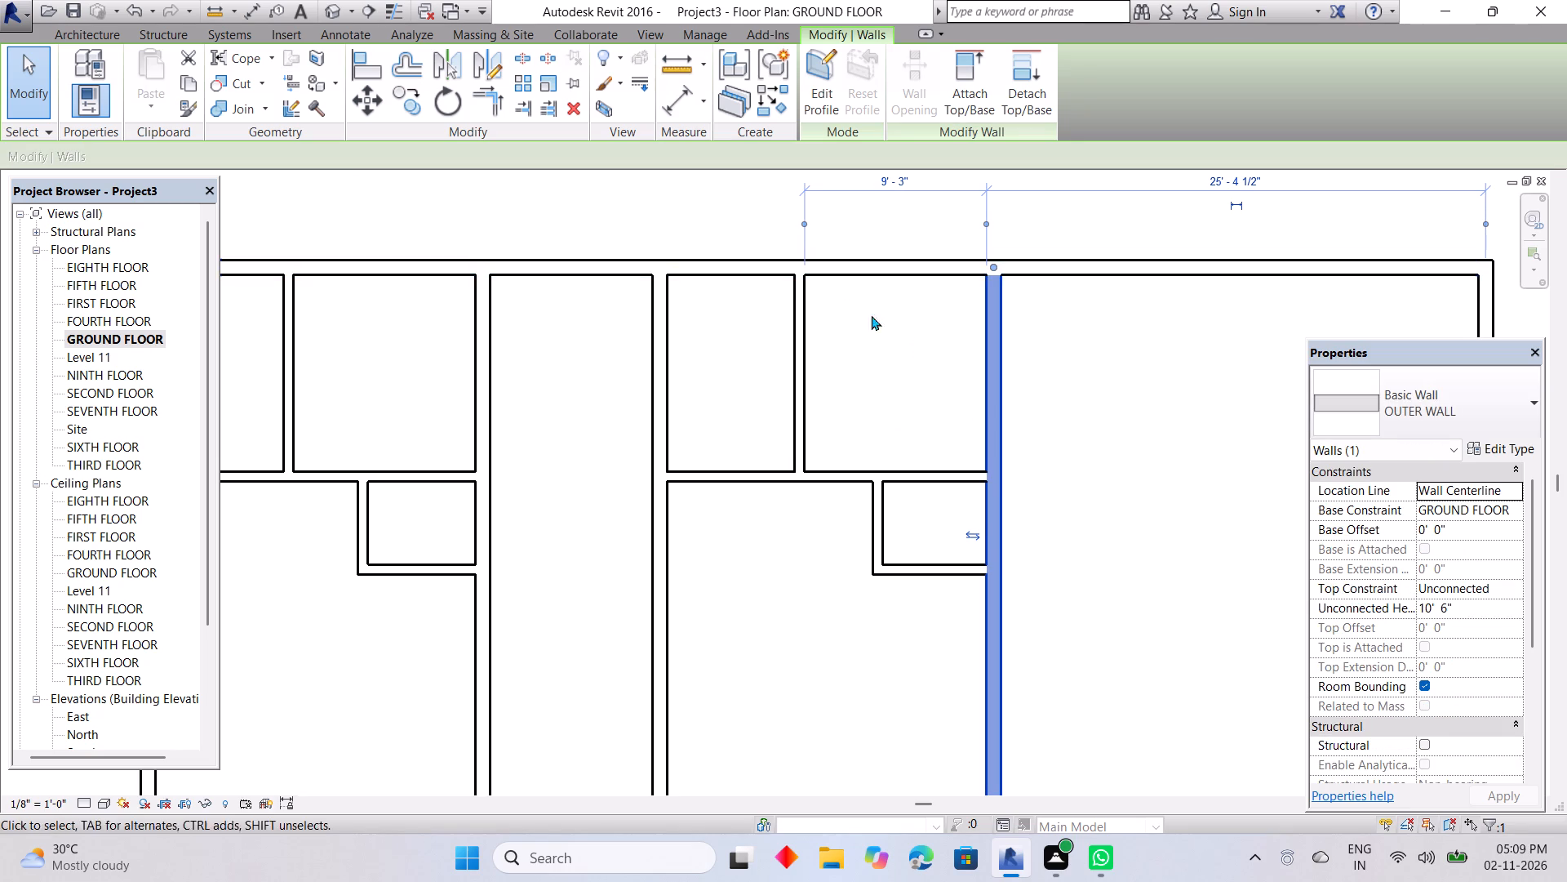
pyautogui.moveTo(911, 342); pyautogui.dragTo(892, 291, button='middle')
pyautogui.scroll(-3, 877, 296)
pyautogui.moveTo(875, 298); pyautogui.dragTo(851, 413, button='middle')
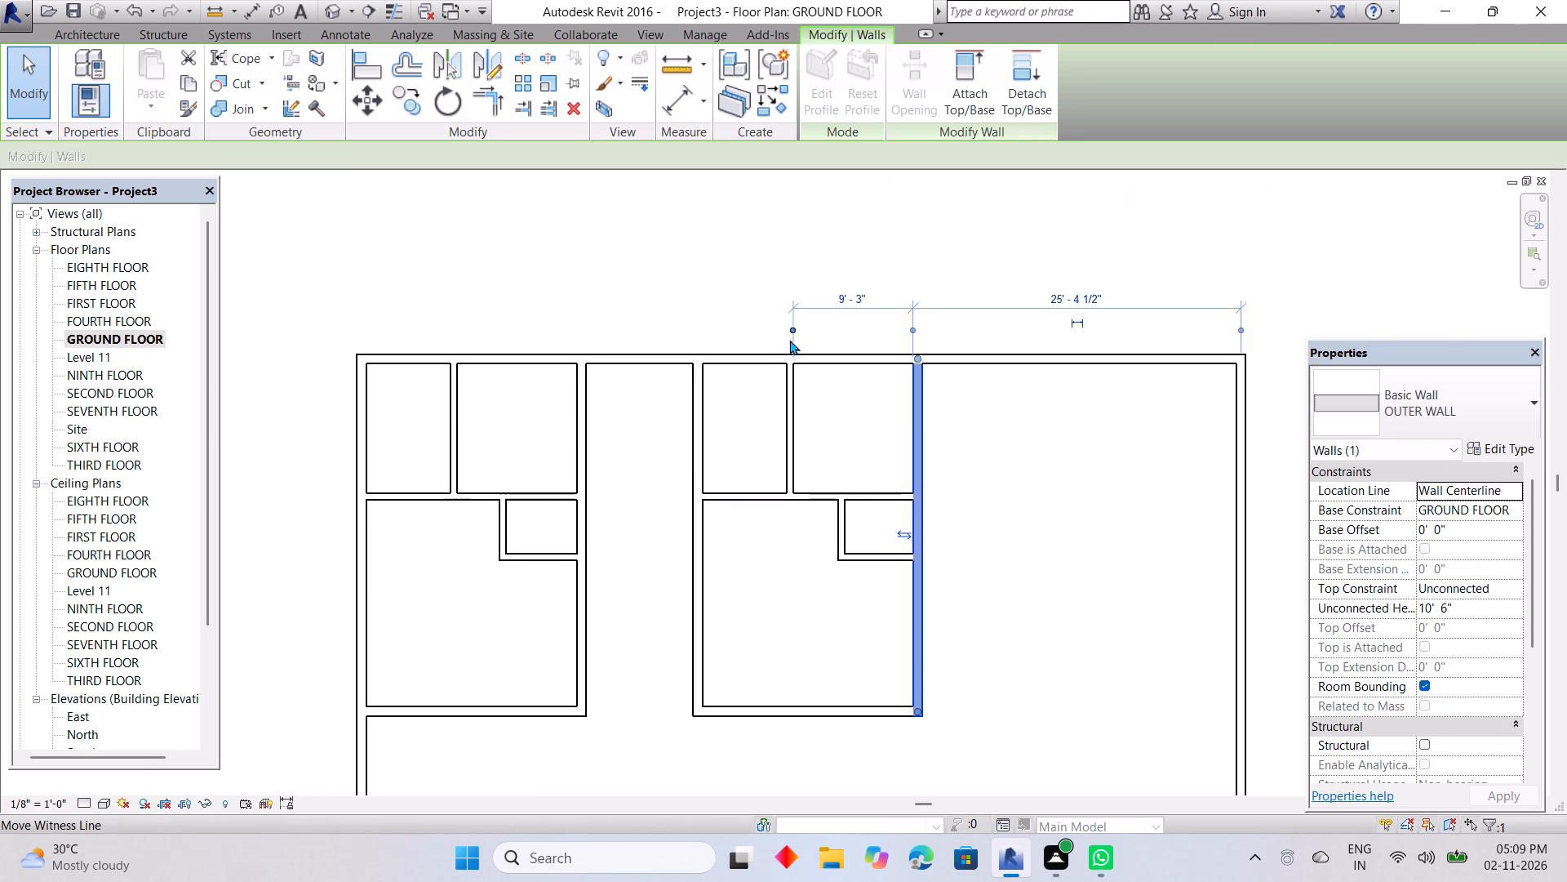
pyautogui.press('Escape')
# Delete the building's far right outer wall, beyond the second room block.
pyautogui.moveTo(933, 580); pyautogui.dragTo(958, 472, button='middle')
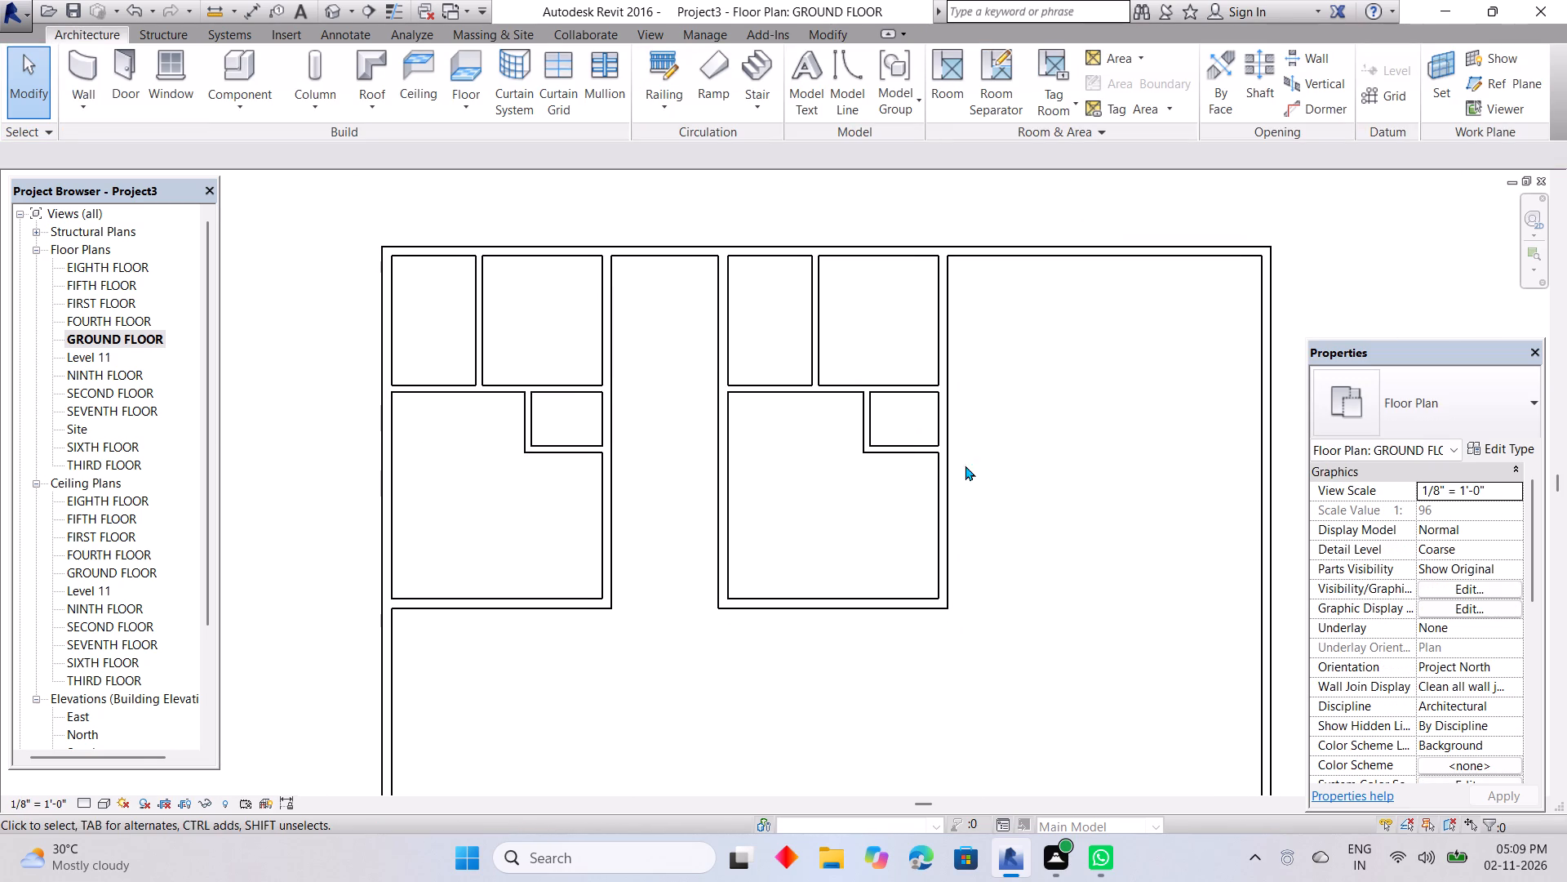
pyautogui.click(1266, 274)
pyautogui.click(1174, 255)
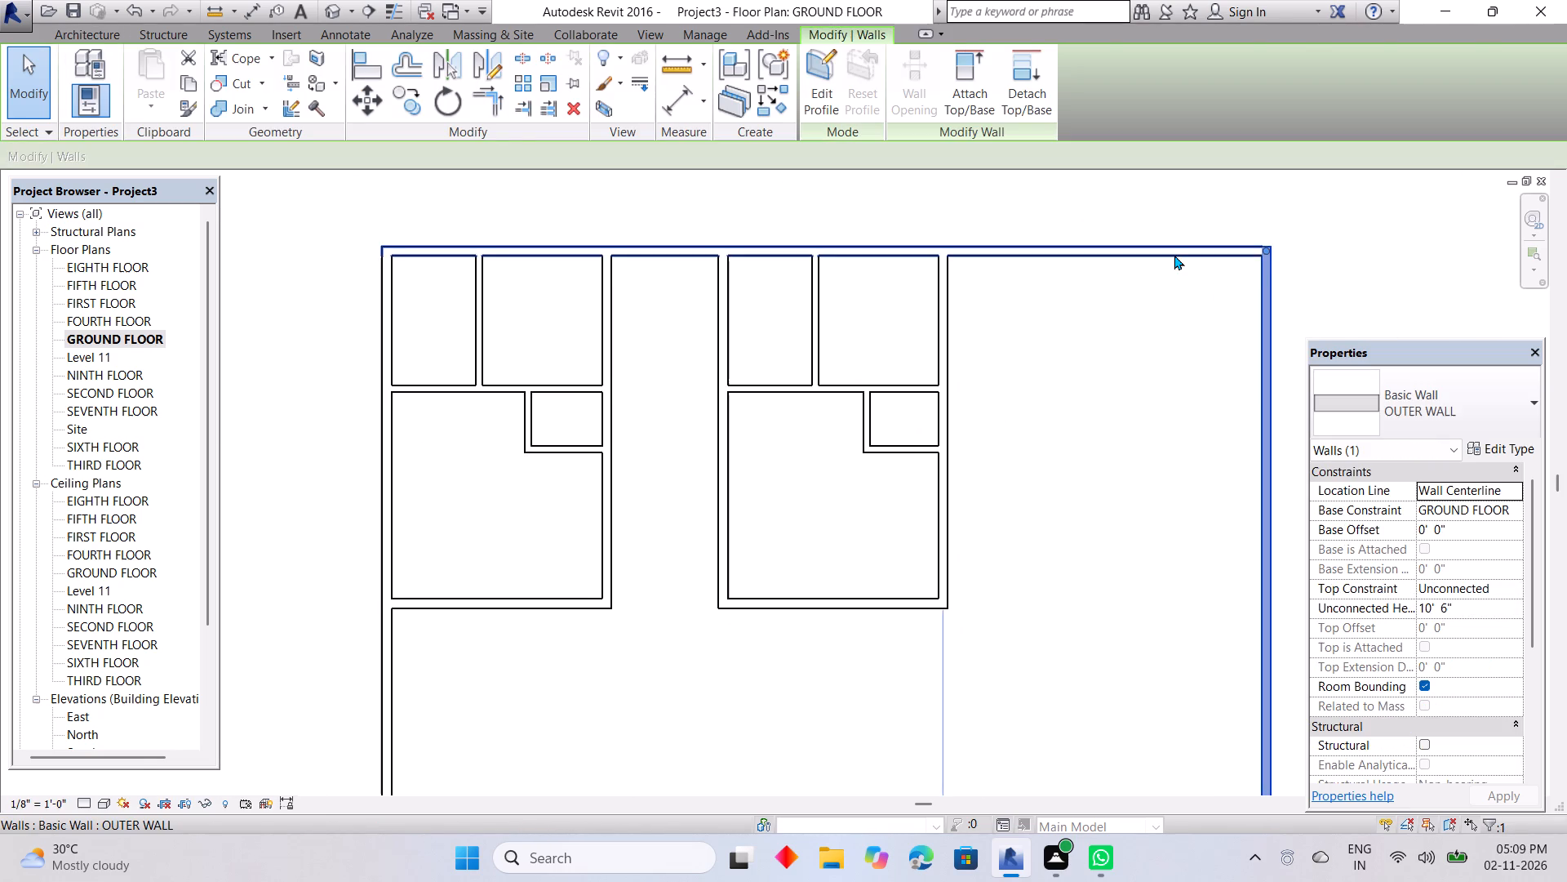
pyautogui.press('Escape')
pyautogui.click(1272, 340)
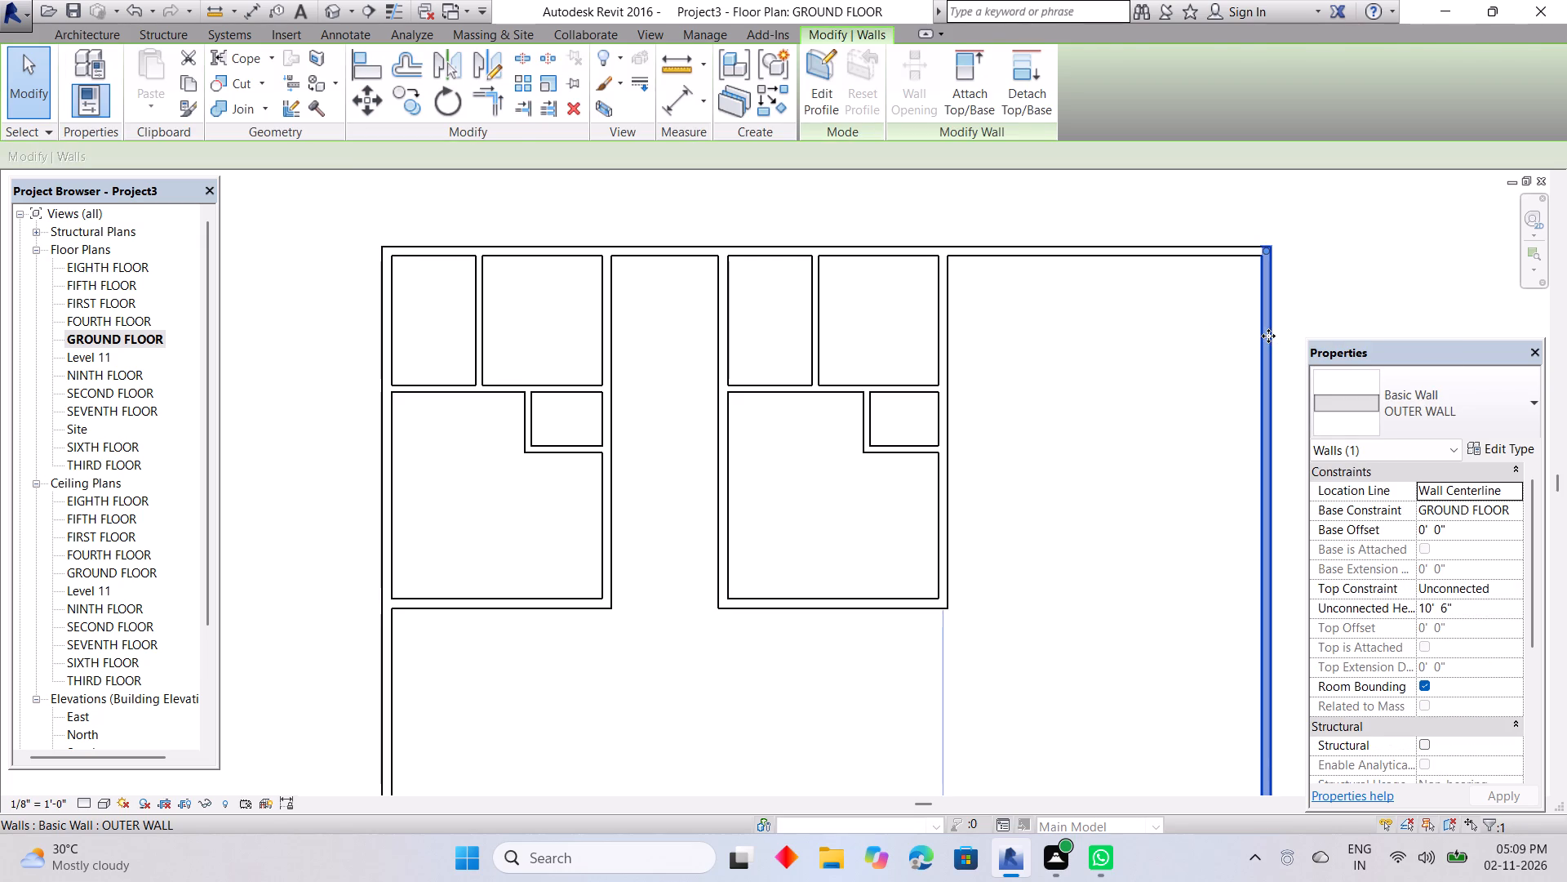
pyautogui.press('Delete')
# Shorten the top outer wall so that it ends at the second block's right outer wall.
pyautogui.click(1233, 256)
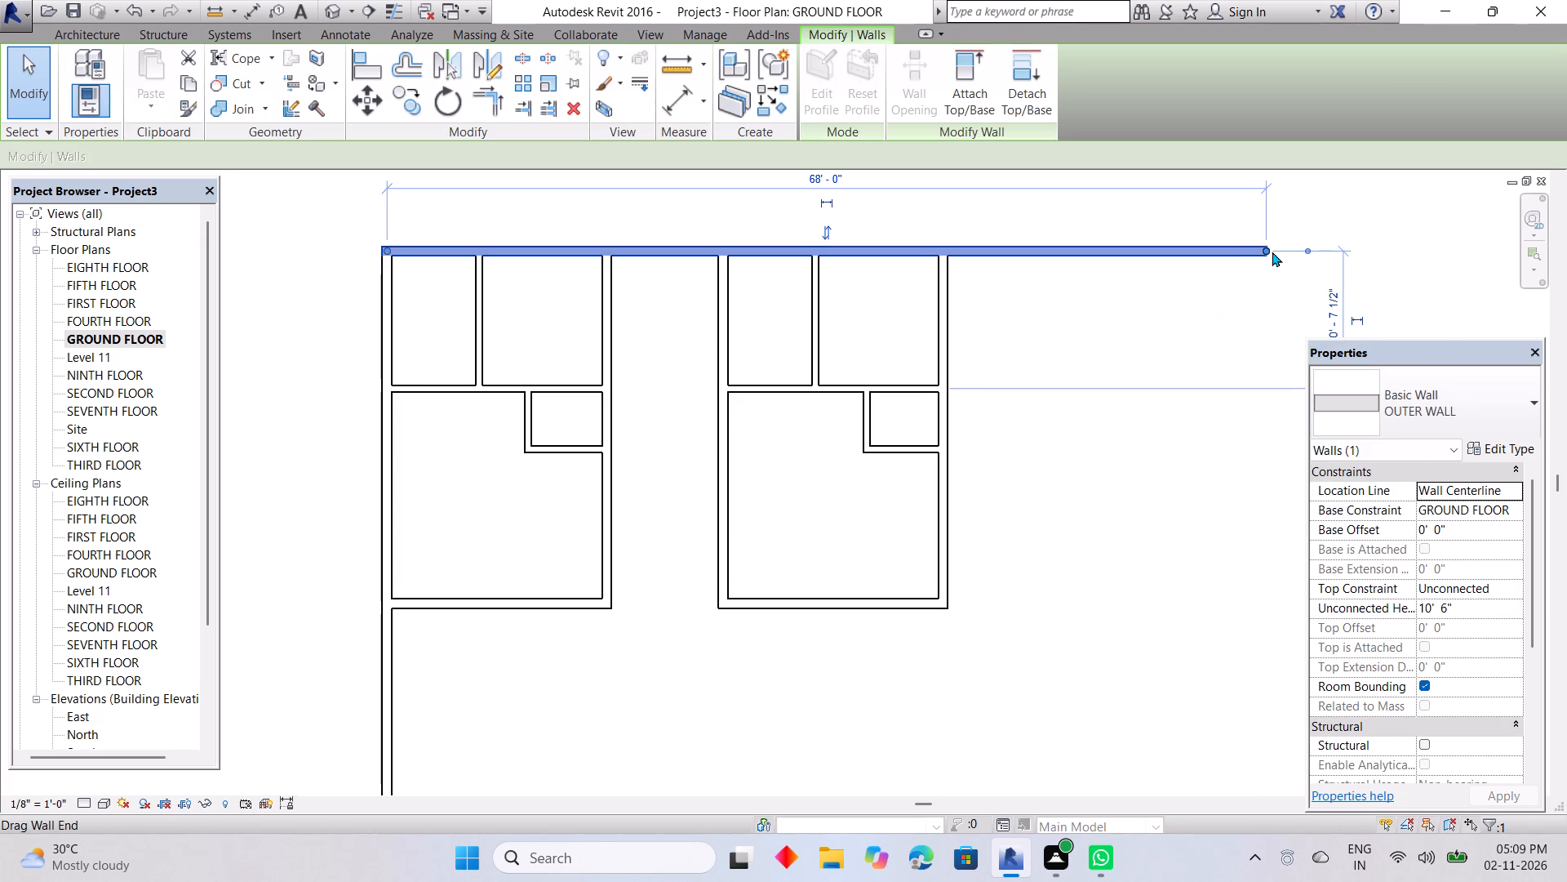
pyautogui.moveTo(1269, 247); pyautogui.dragTo(954, 246)
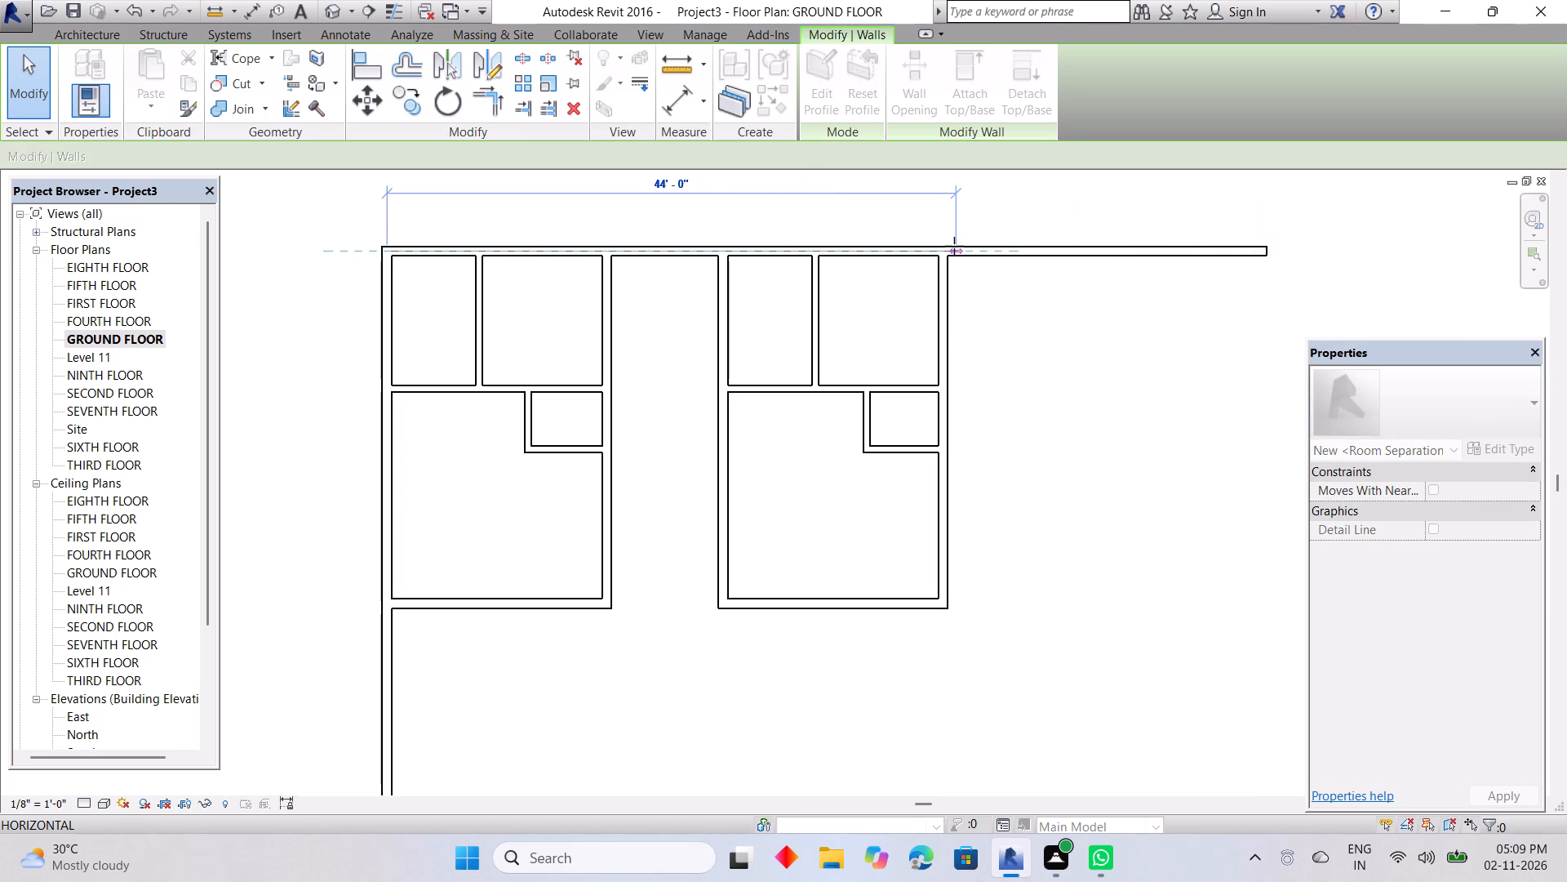
pyautogui.moveTo(954, 246); pyautogui.dragTo(951, 246)
pyautogui.press('Escape')
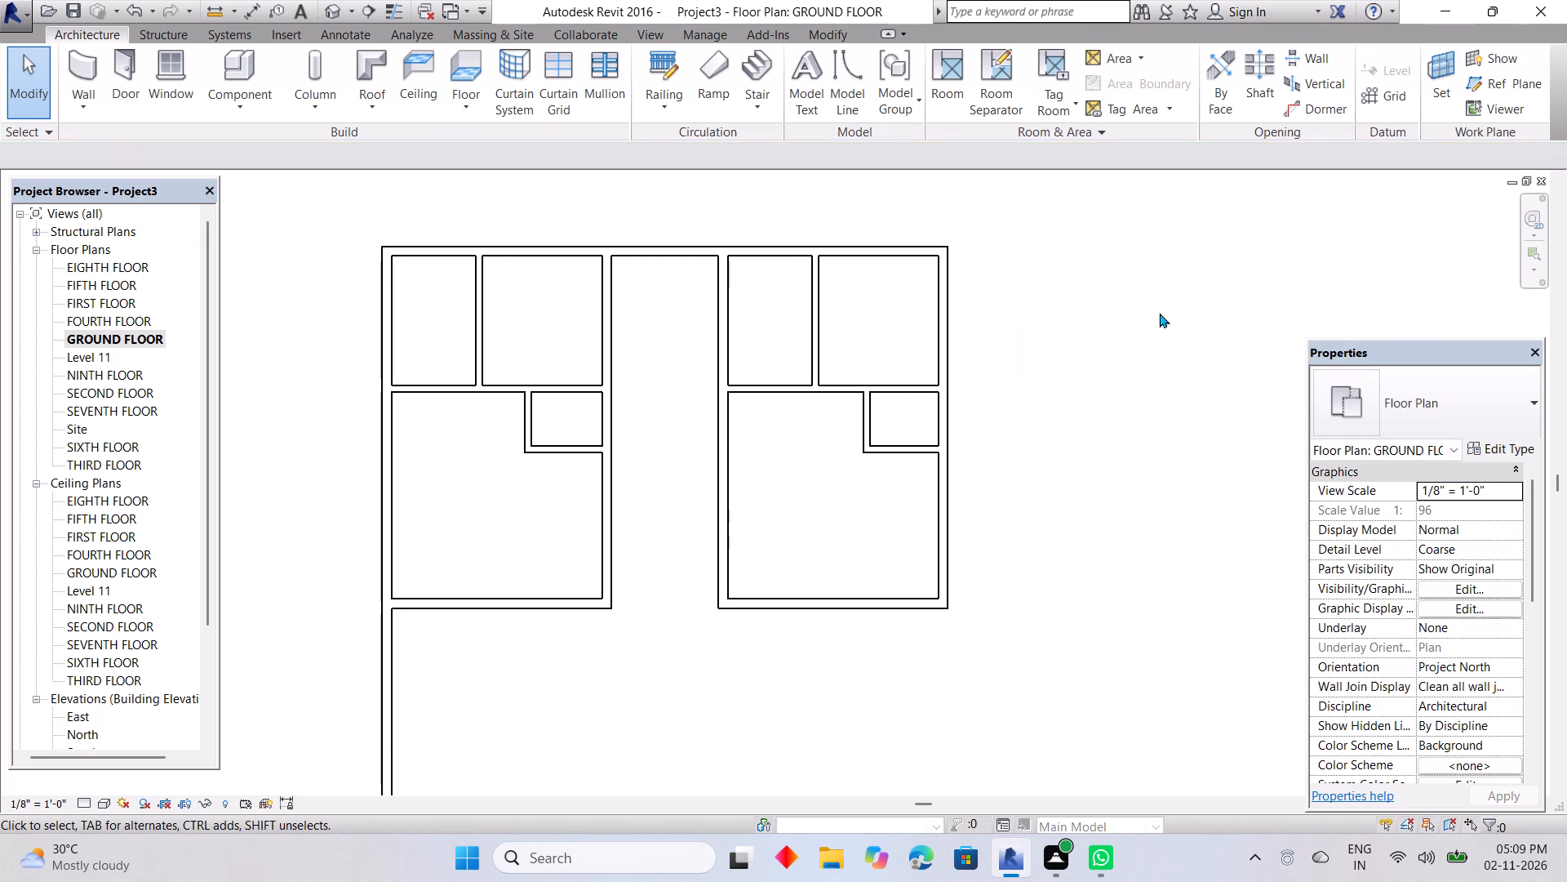
# Examine the overall ground-floor outline, including the remaining left and bottom outer walls.
pyautogui.scroll(-3, 1097, 386)
pyautogui.moveTo(1004, 513); pyautogui.dragTo(976, 250, button='middle')
pyautogui.scroll(-8, 988, 352)
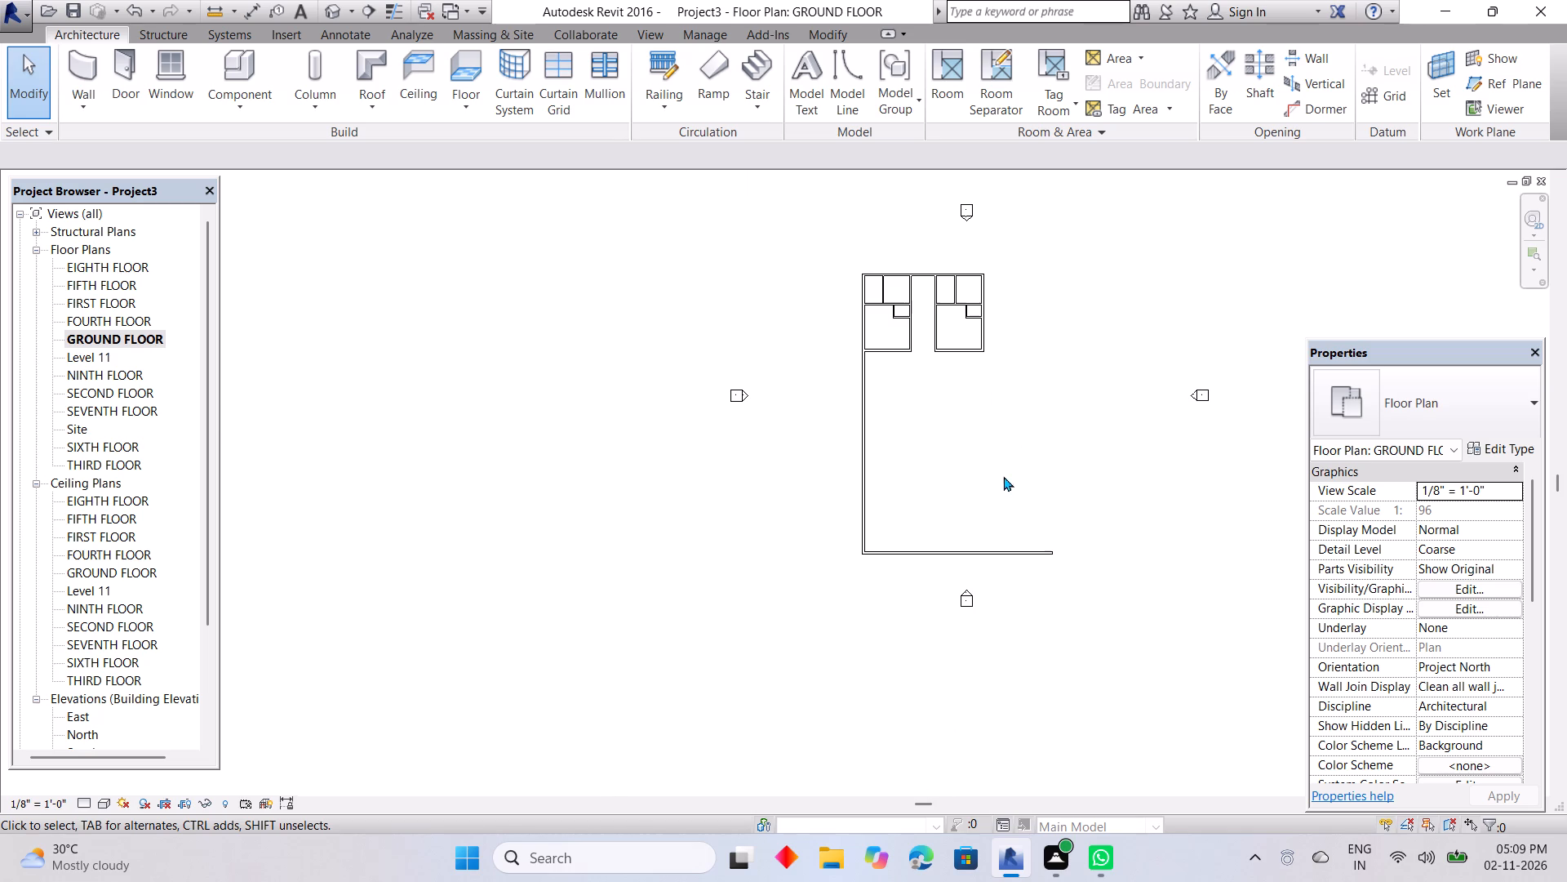
pyautogui.click(996, 553)
pyautogui.press('`')
pyautogui.press('Escape')
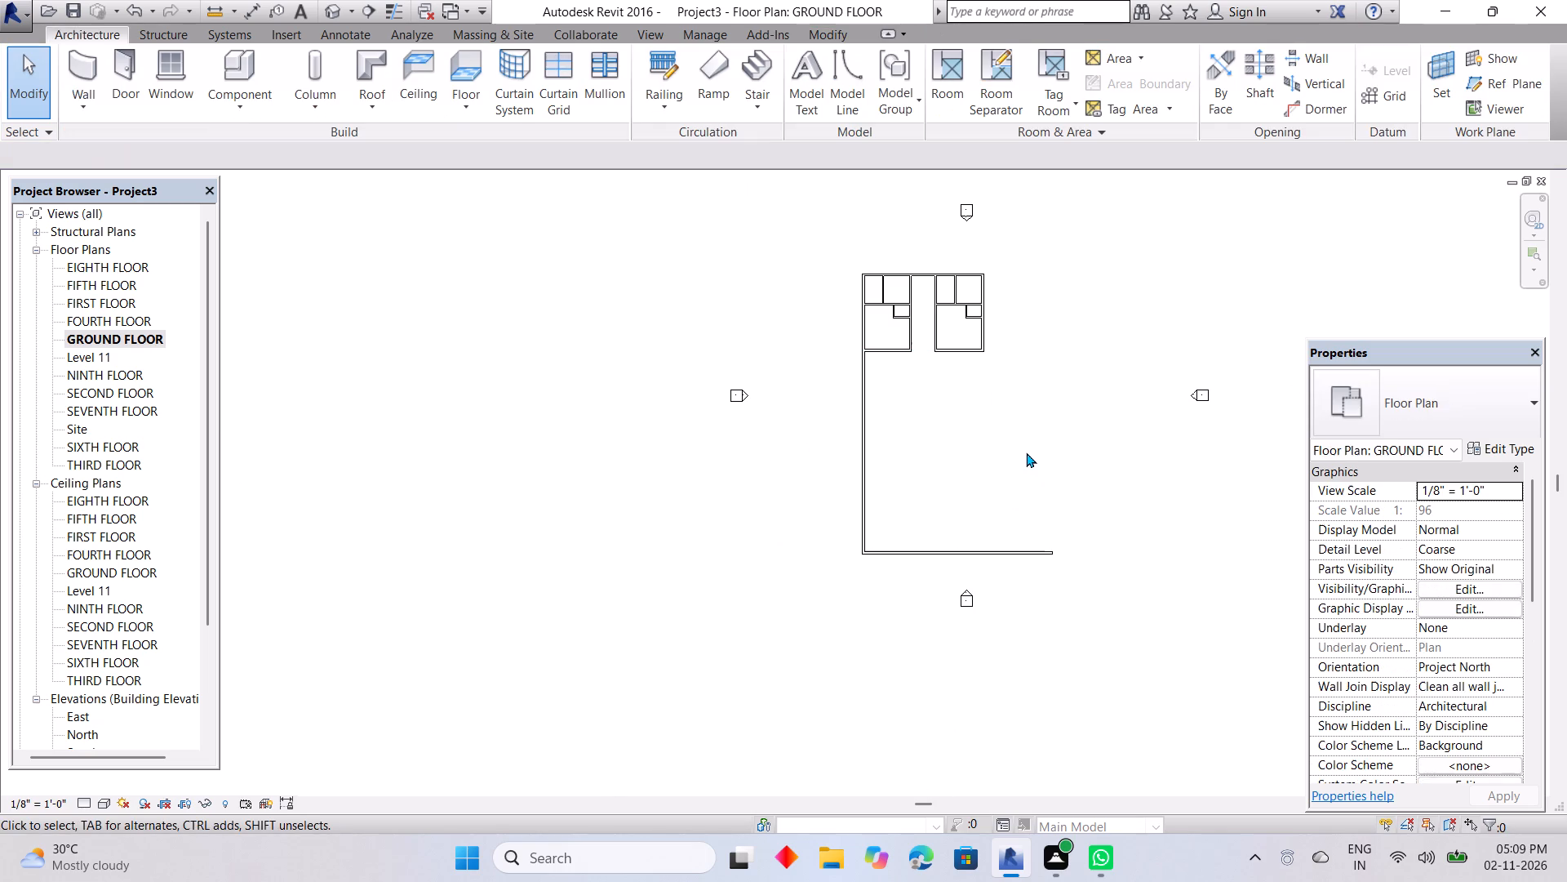
pyautogui.moveTo(1005, 448); pyautogui.dragTo(983, 501, button='middle')
pyautogui.scroll(1, 984, 498)
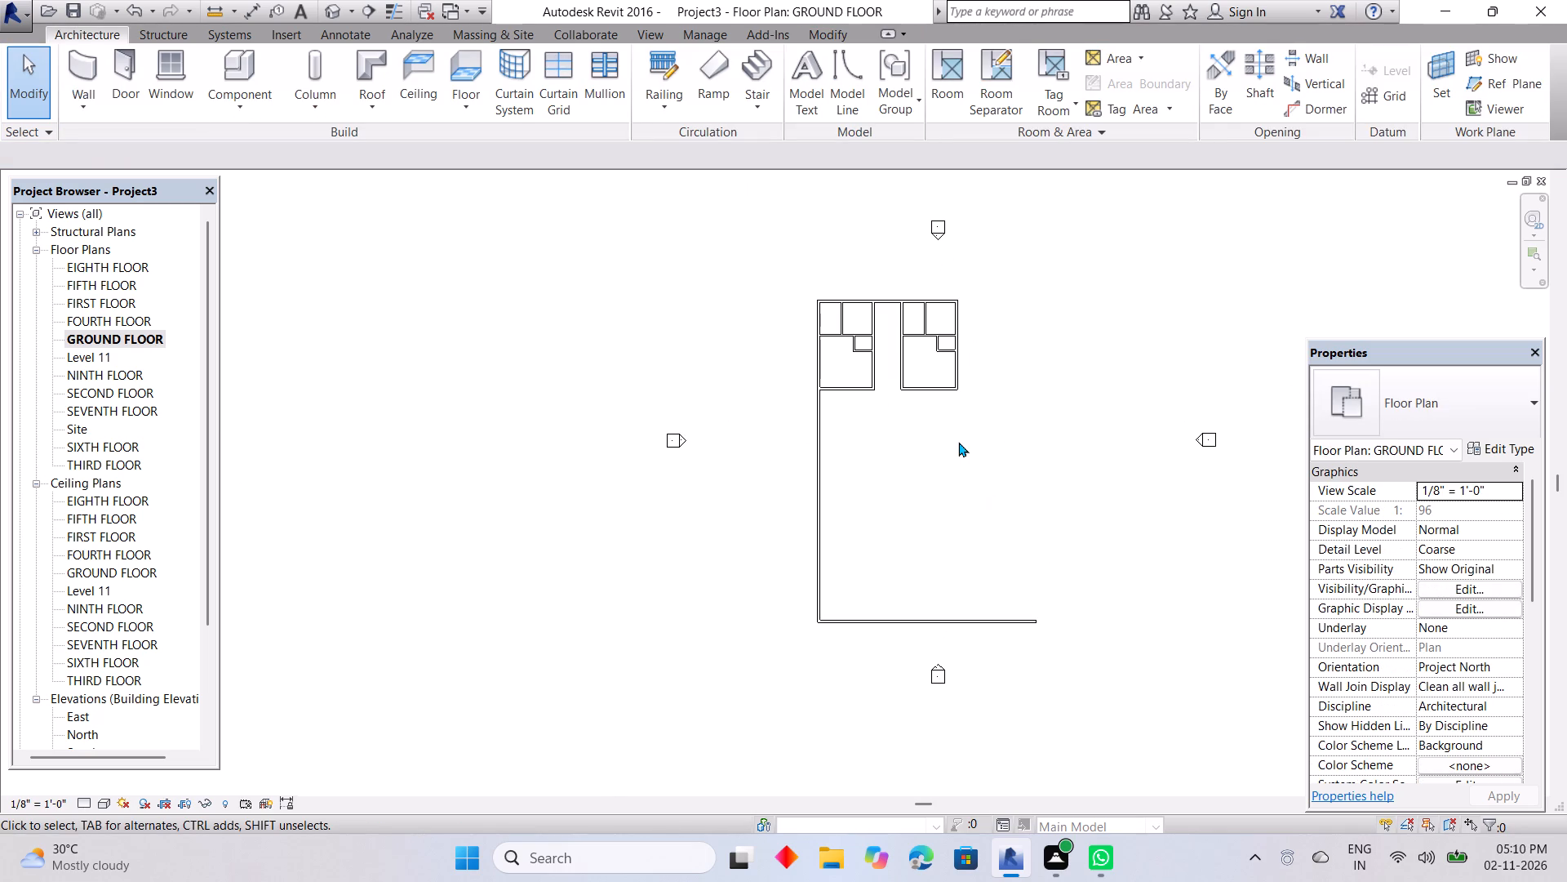
# Measure the clear depth of the second block between the inner faces of its top and bottom outer walls.
pyautogui.scroll(3, 958, 440)
pyautogui.moveTo(948, 399); pyautogui.dragTo(952, 506, button='middle')
pyautogui.scroll(5, 951, 485)
pyautogui.moveTo(948, 452); pyautogui.dragTo(944, 546, button='middle')
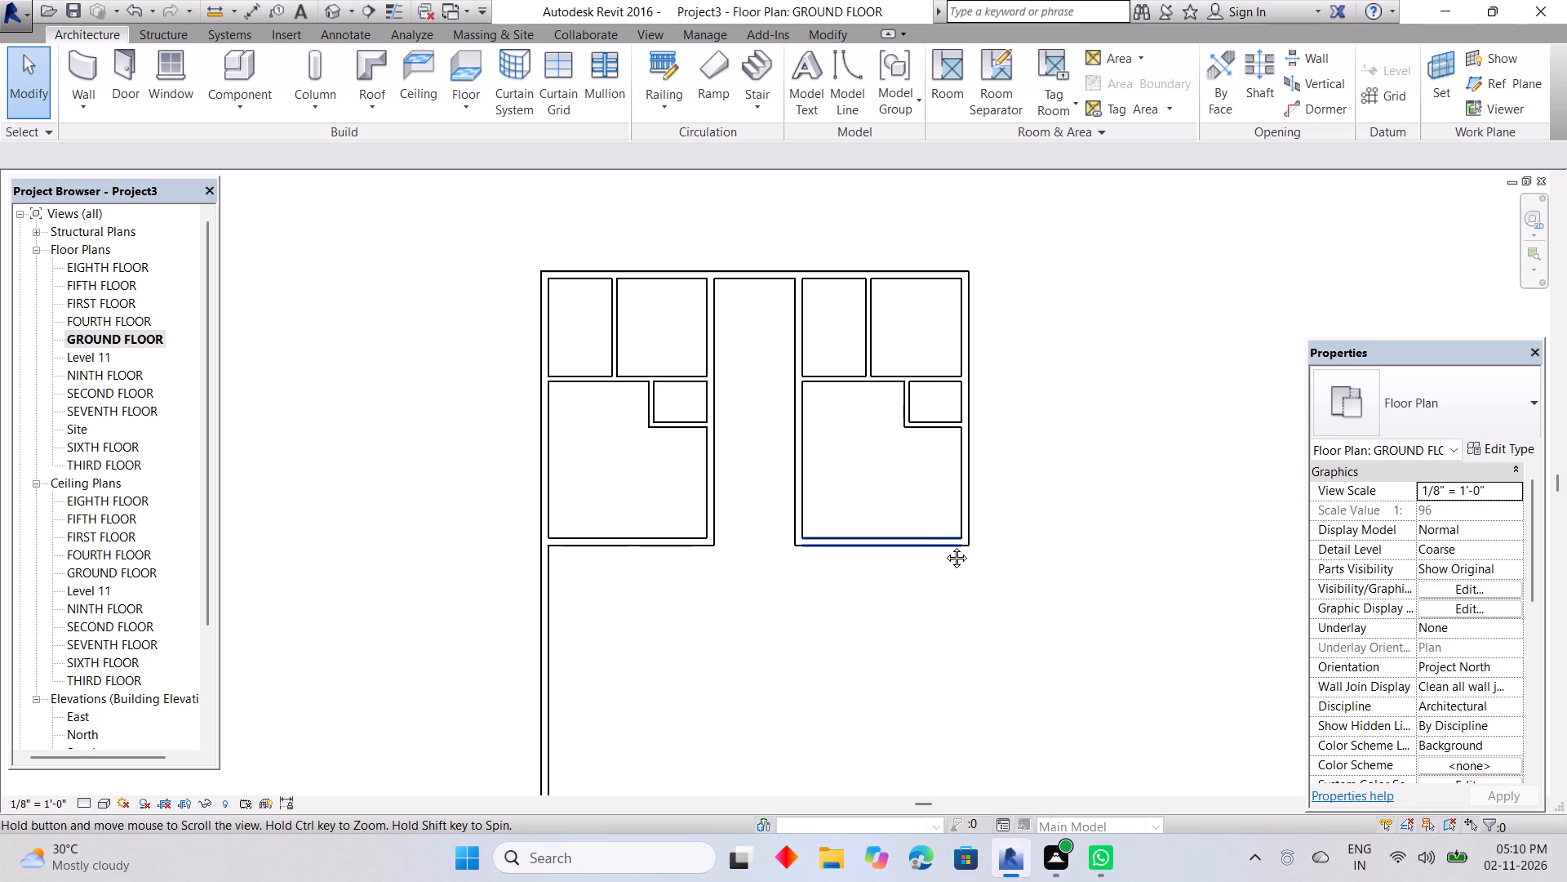
pyautogui.moveTo(944, 546); pyautogui.dragTo(947, 555, button='middle')
pyautogui.click(937, 547)
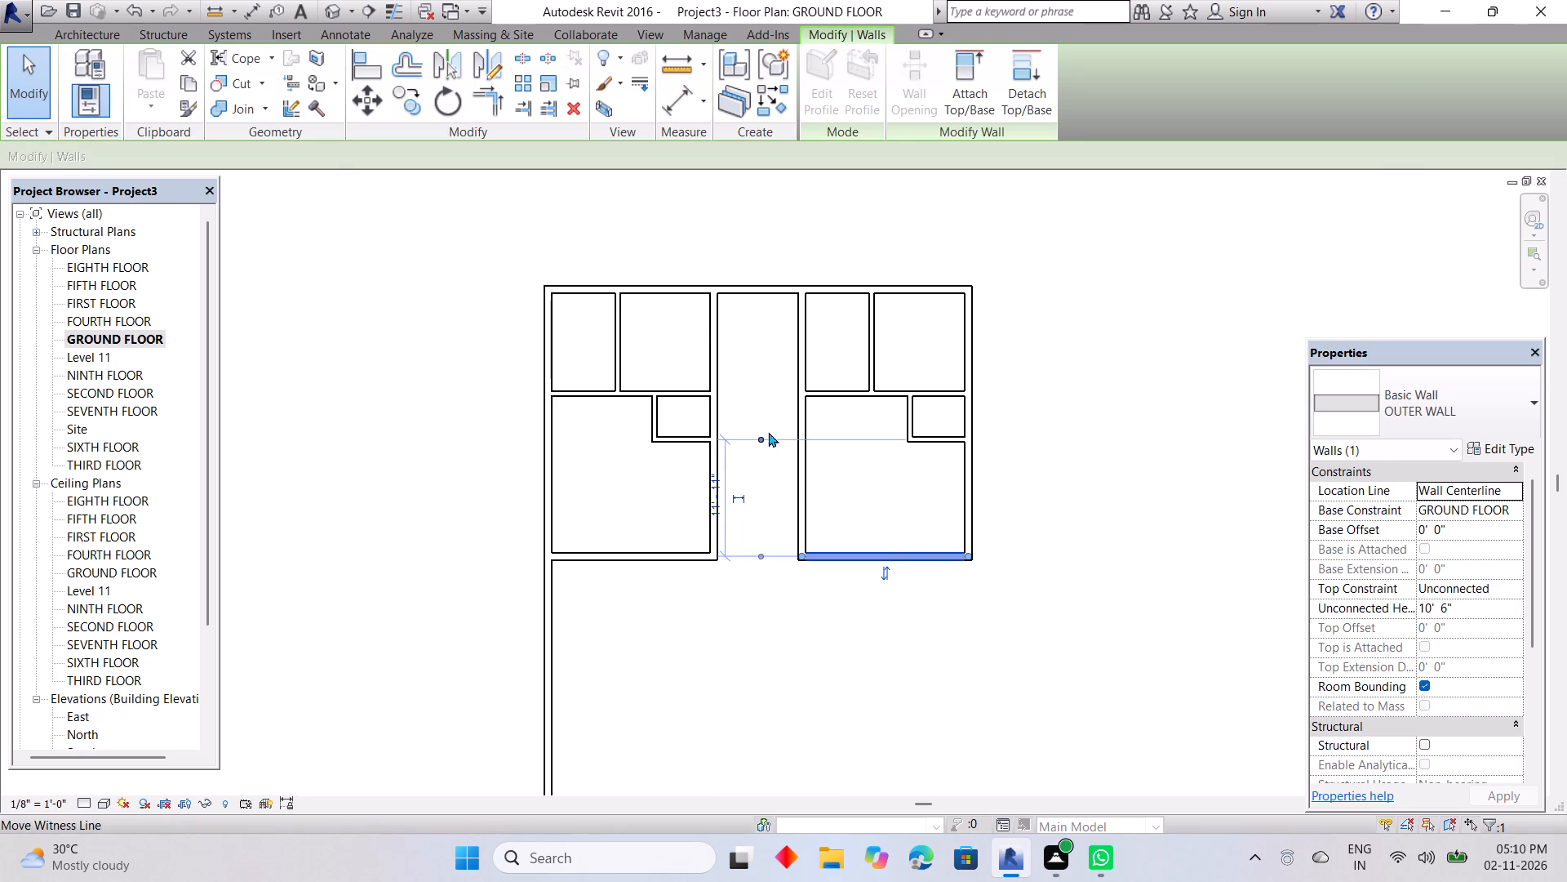
pyautogui.moveTo(759, 434); pyautogui.dragTo(773, 316)
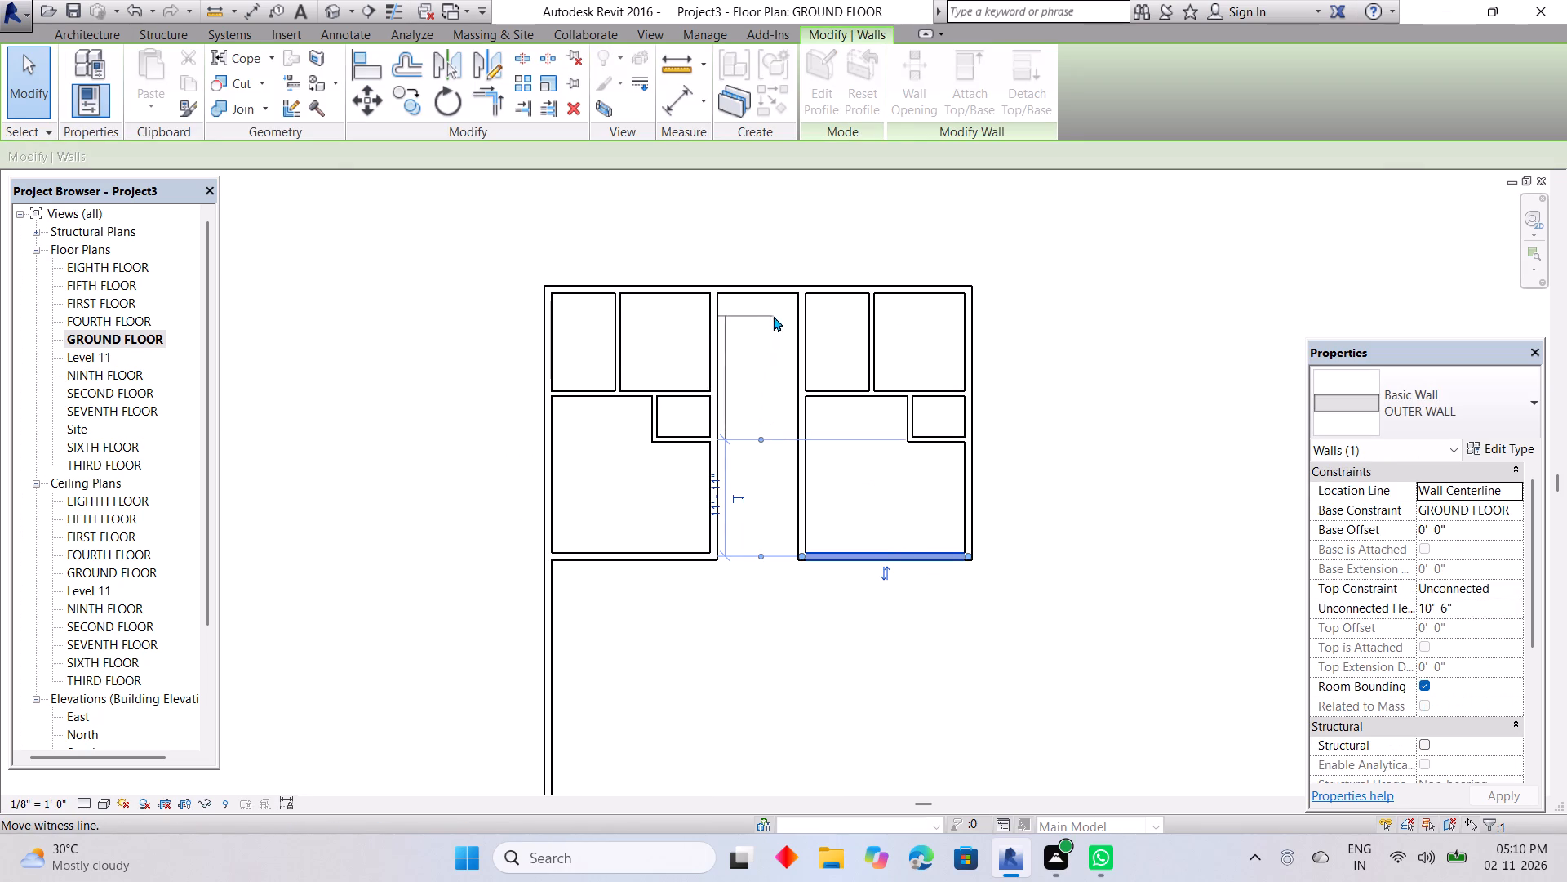
pyautogui.moveTo(773, 316); pyautogui.dragTo(784, 291)
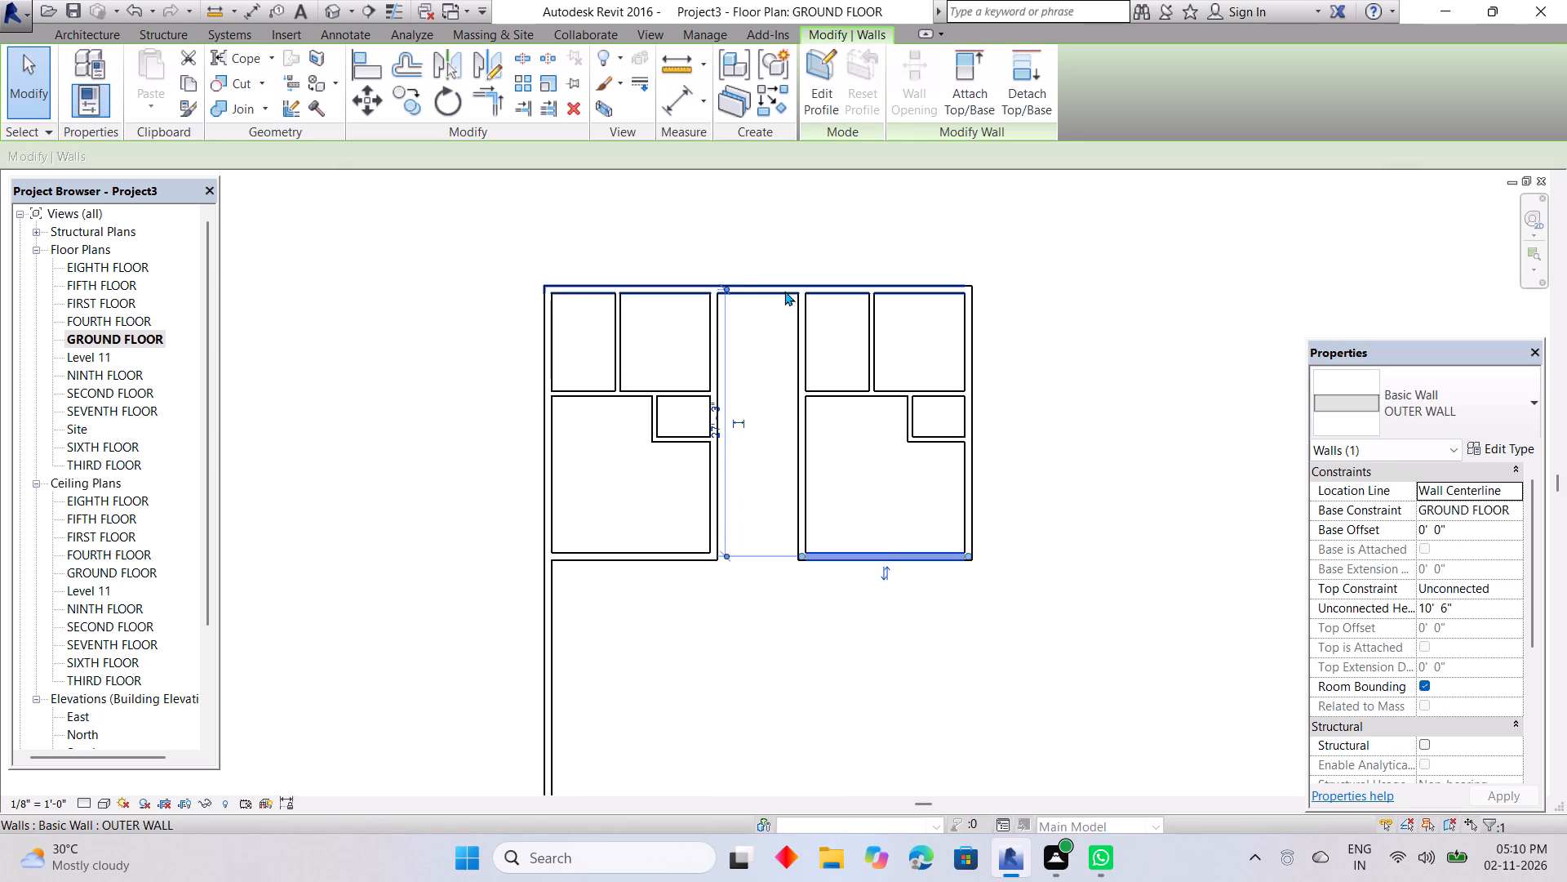
pyautogui.scroll(3, 719, 284)
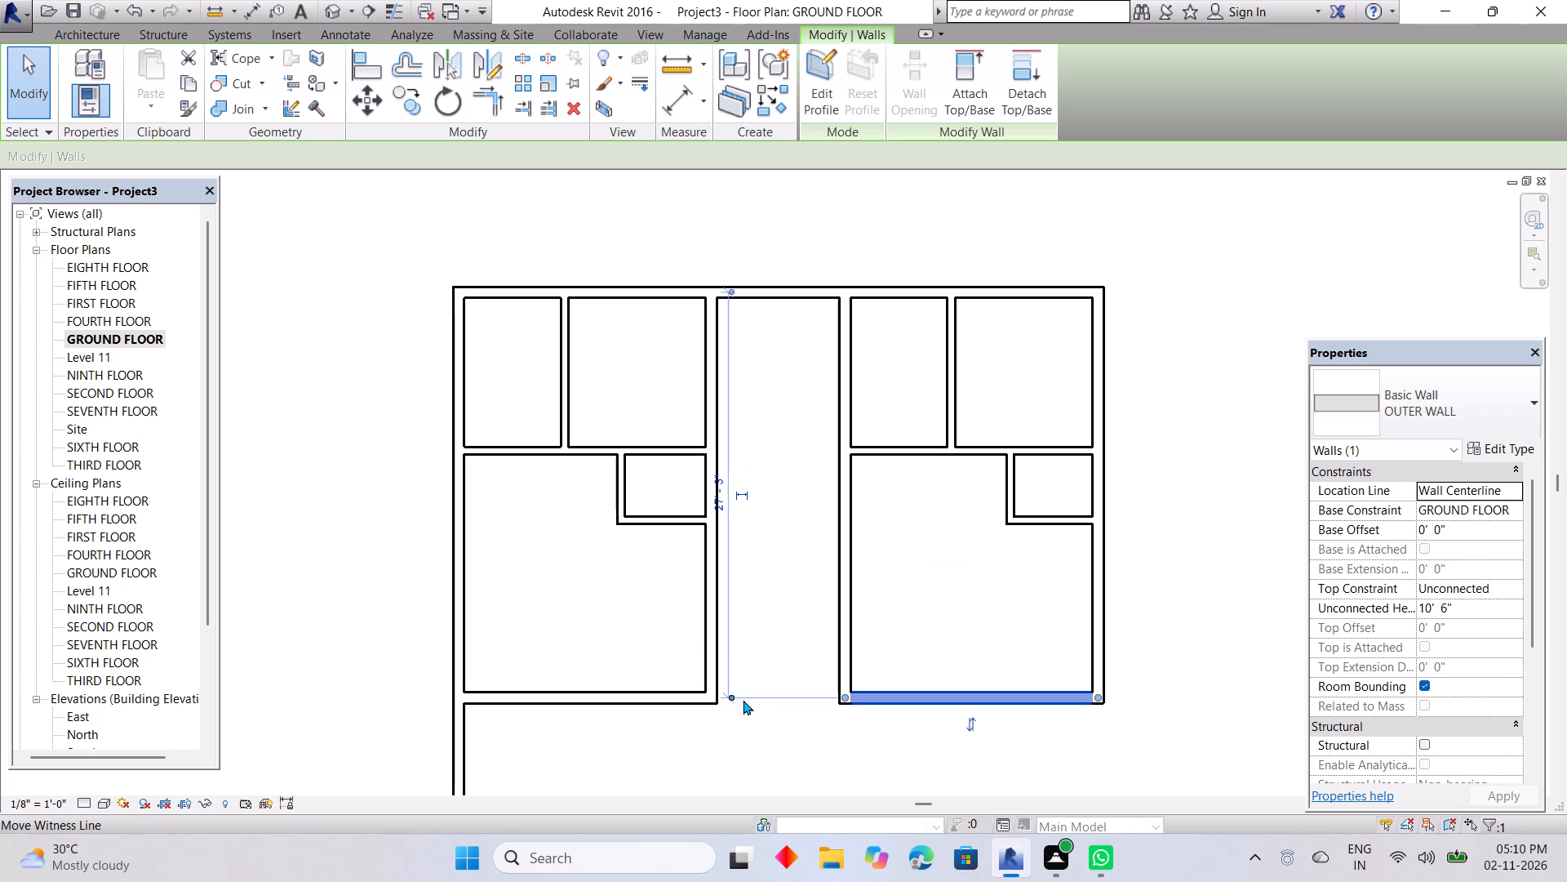
pyautogui.click(731, 696)
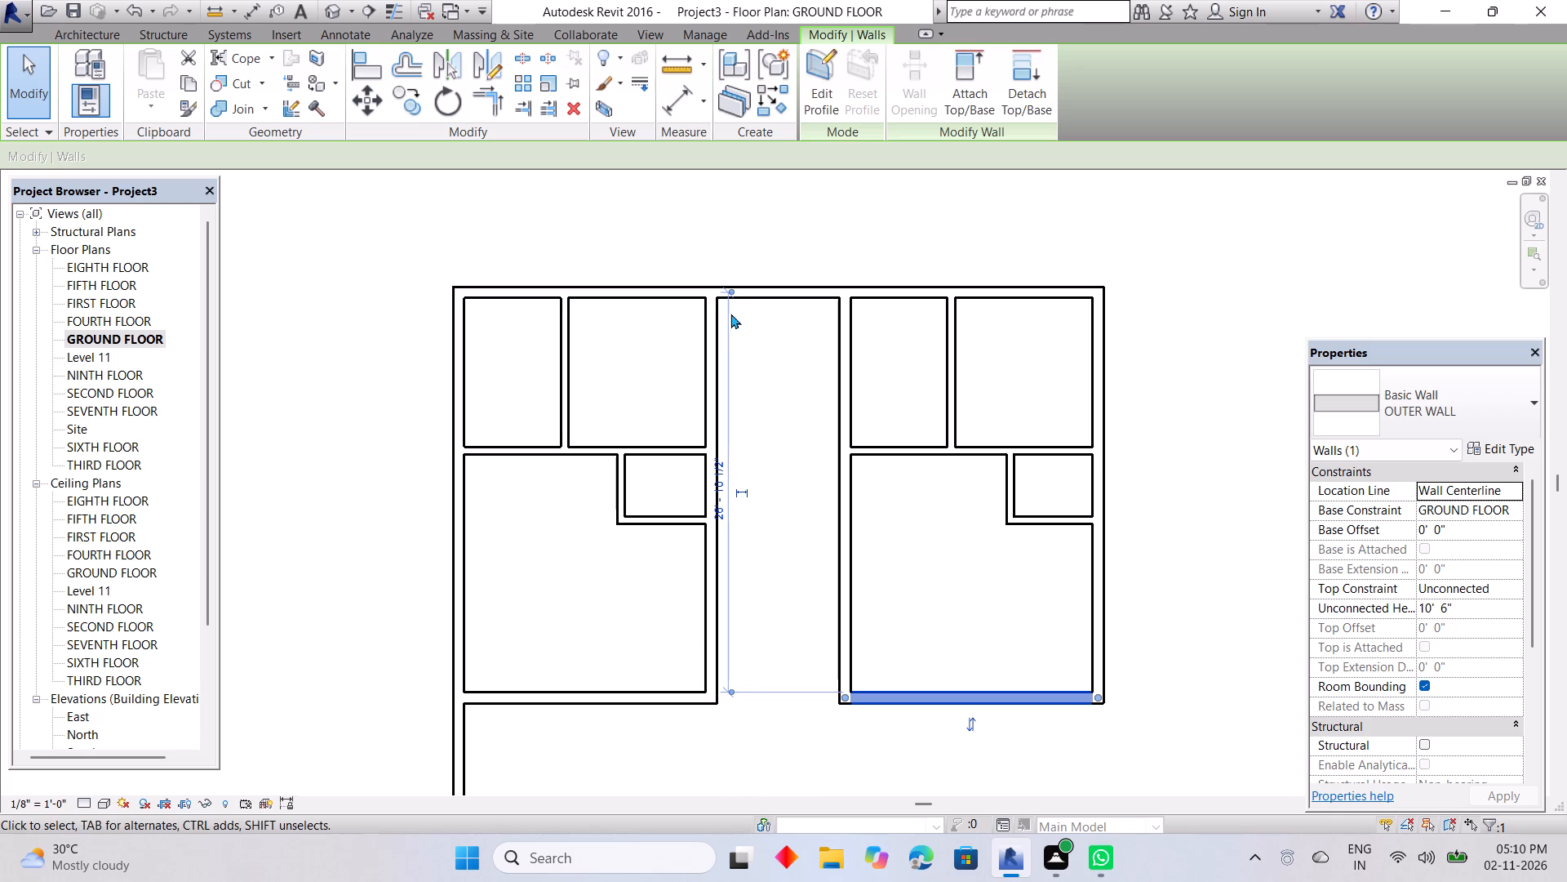
pyautogui.click(734, 292)
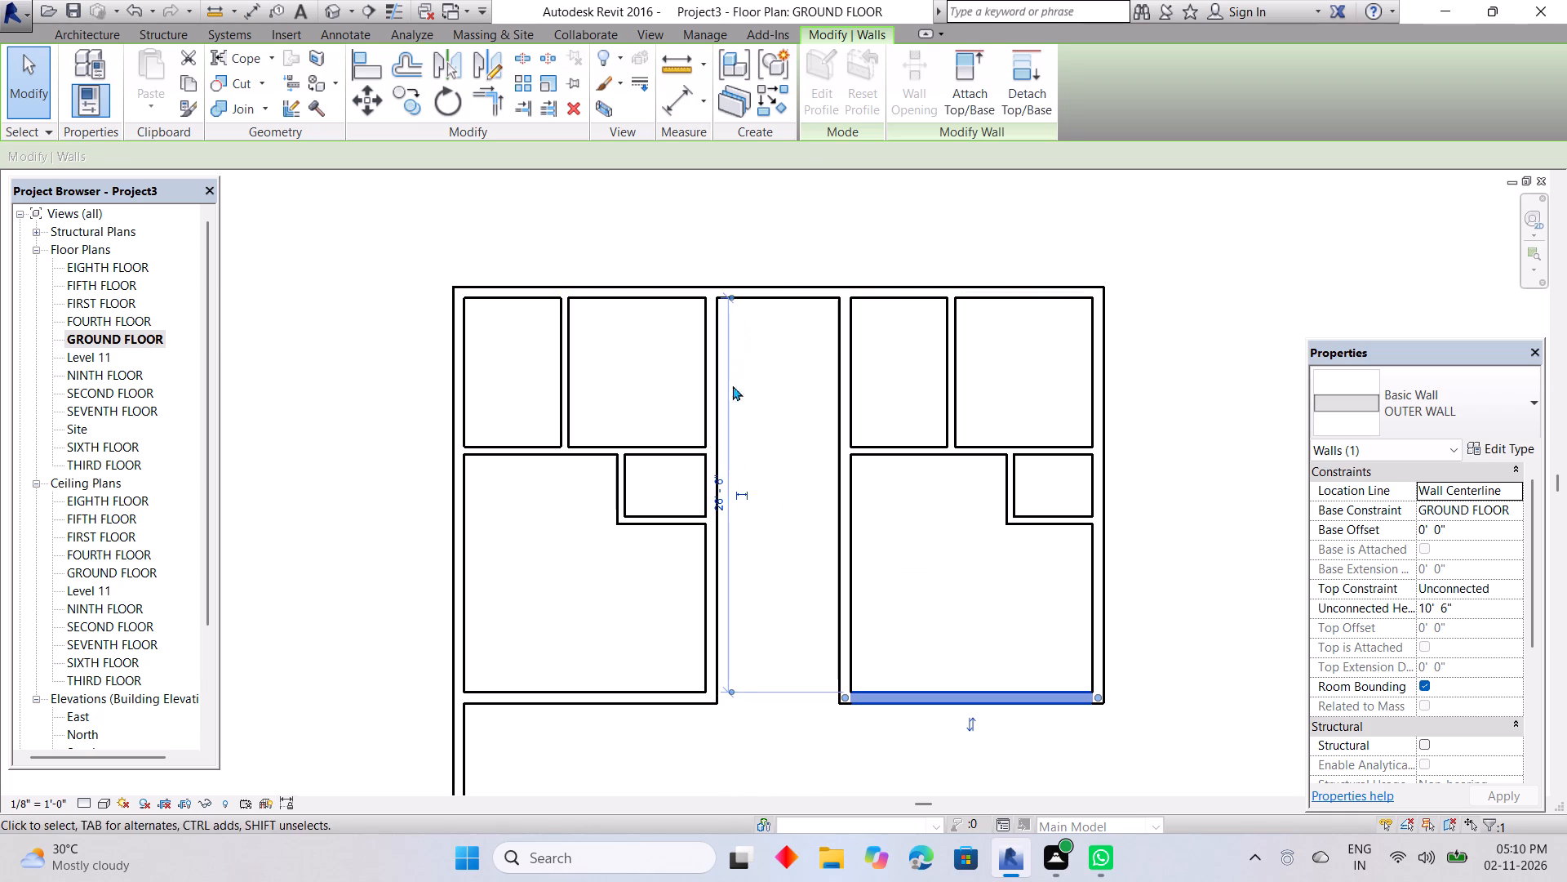
pyautogui.scroll(8, 707, 507)
pyautogui.scroll(5, 768, 477)
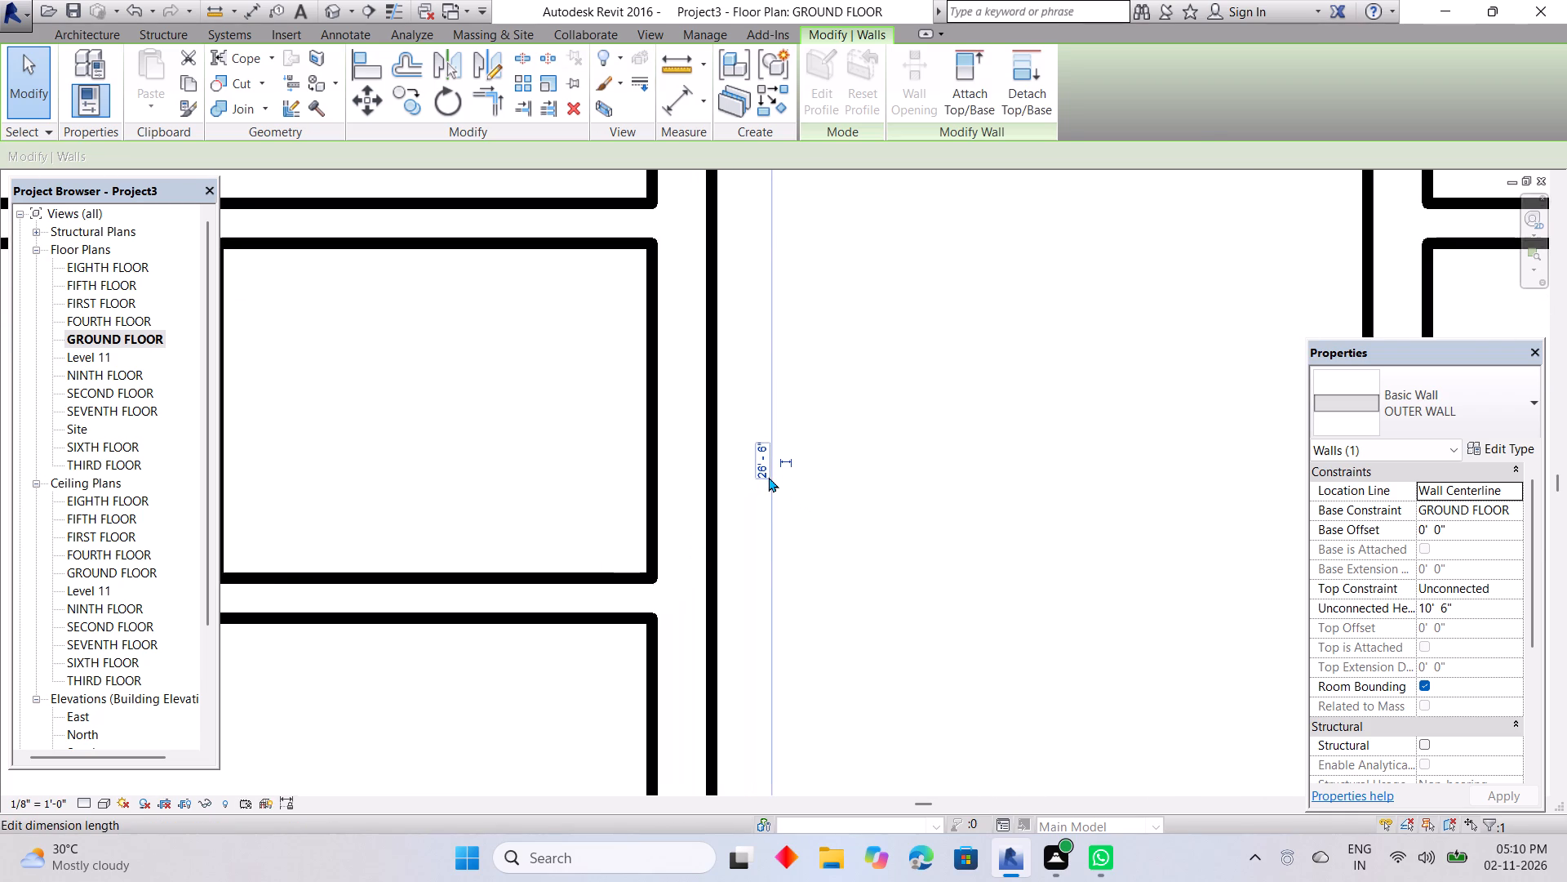
pyautogui.scroll(-9, 768, 477)
pyautogui.scroll(-2, 829, 452)
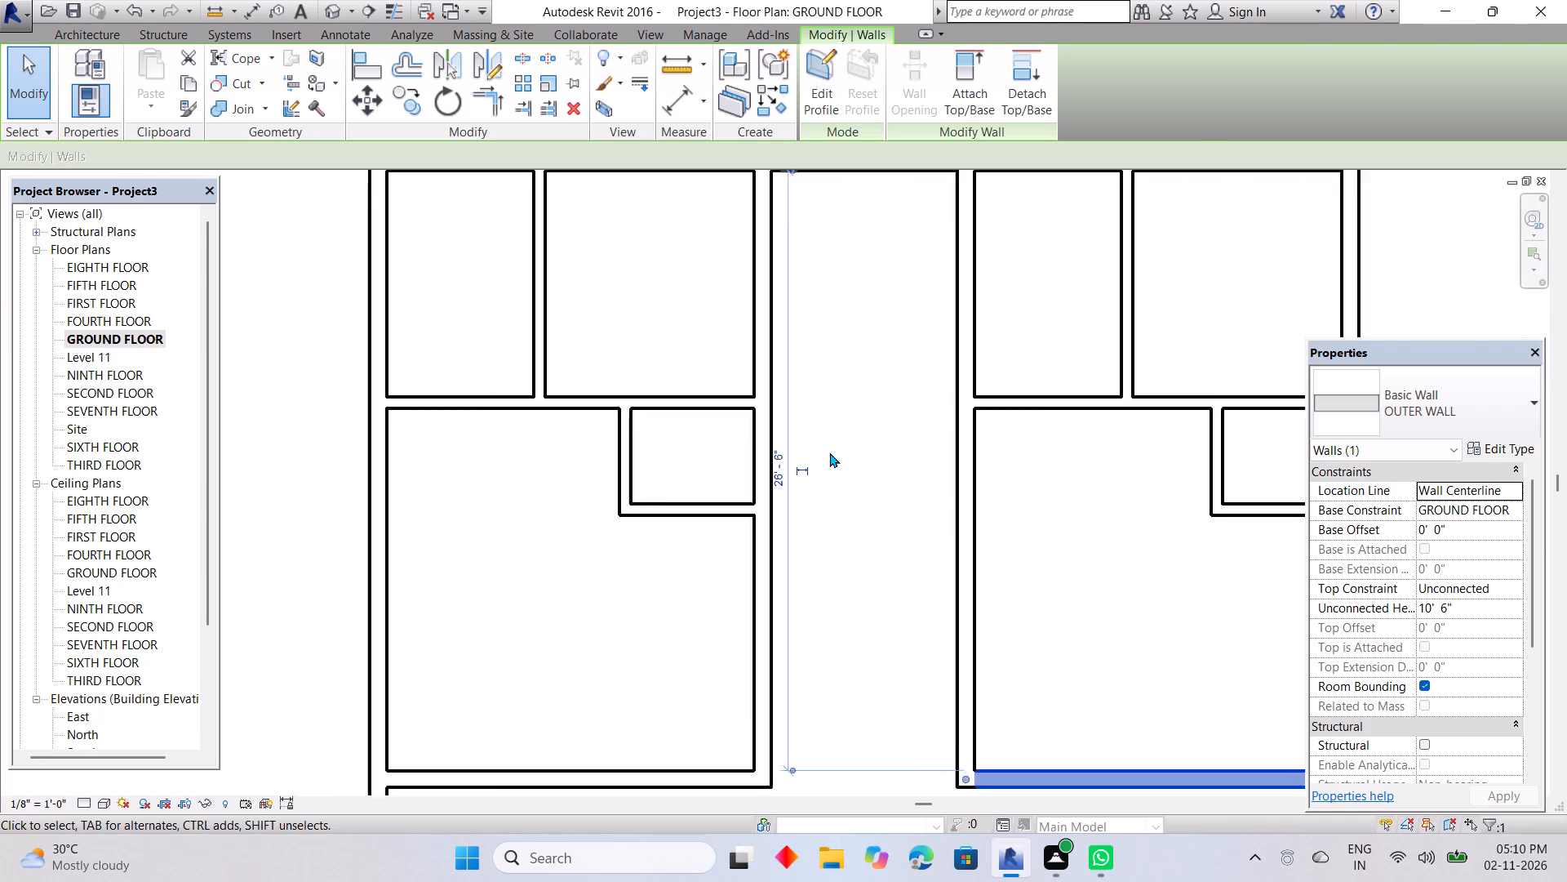
pyautogui.scroll(-5, 829, 452)
pyautogui.press('Escape')
# Measure the clear depth of the second block's upper rooms from the top outer wall to the horizontal INNER WALL 2 partition.
pyautogui.click(932, 434)
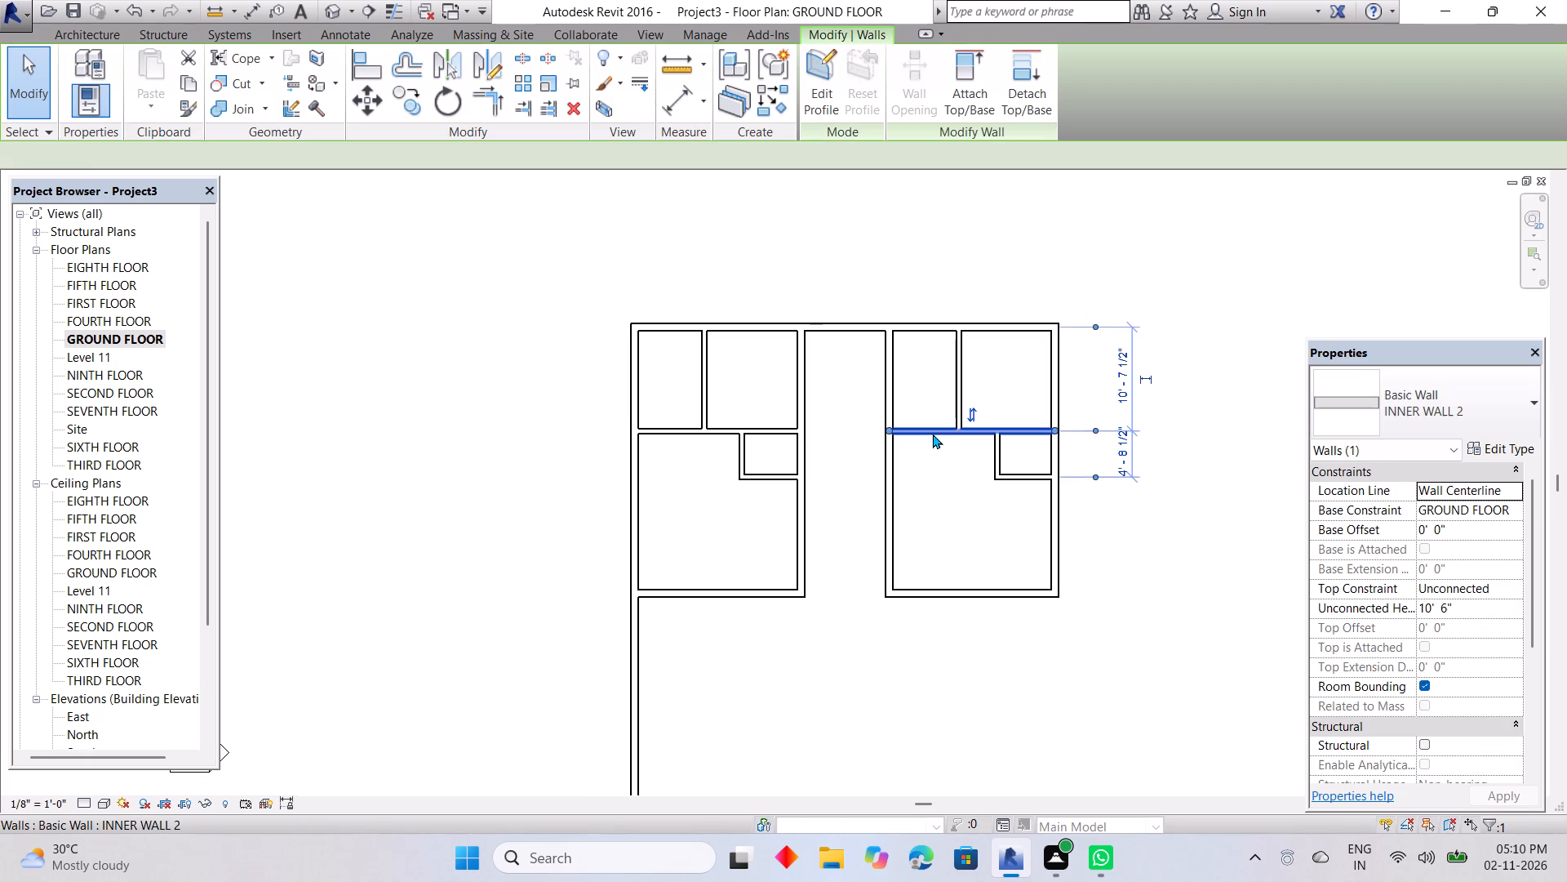
pyautogui.scroll(5, 1080, 460)
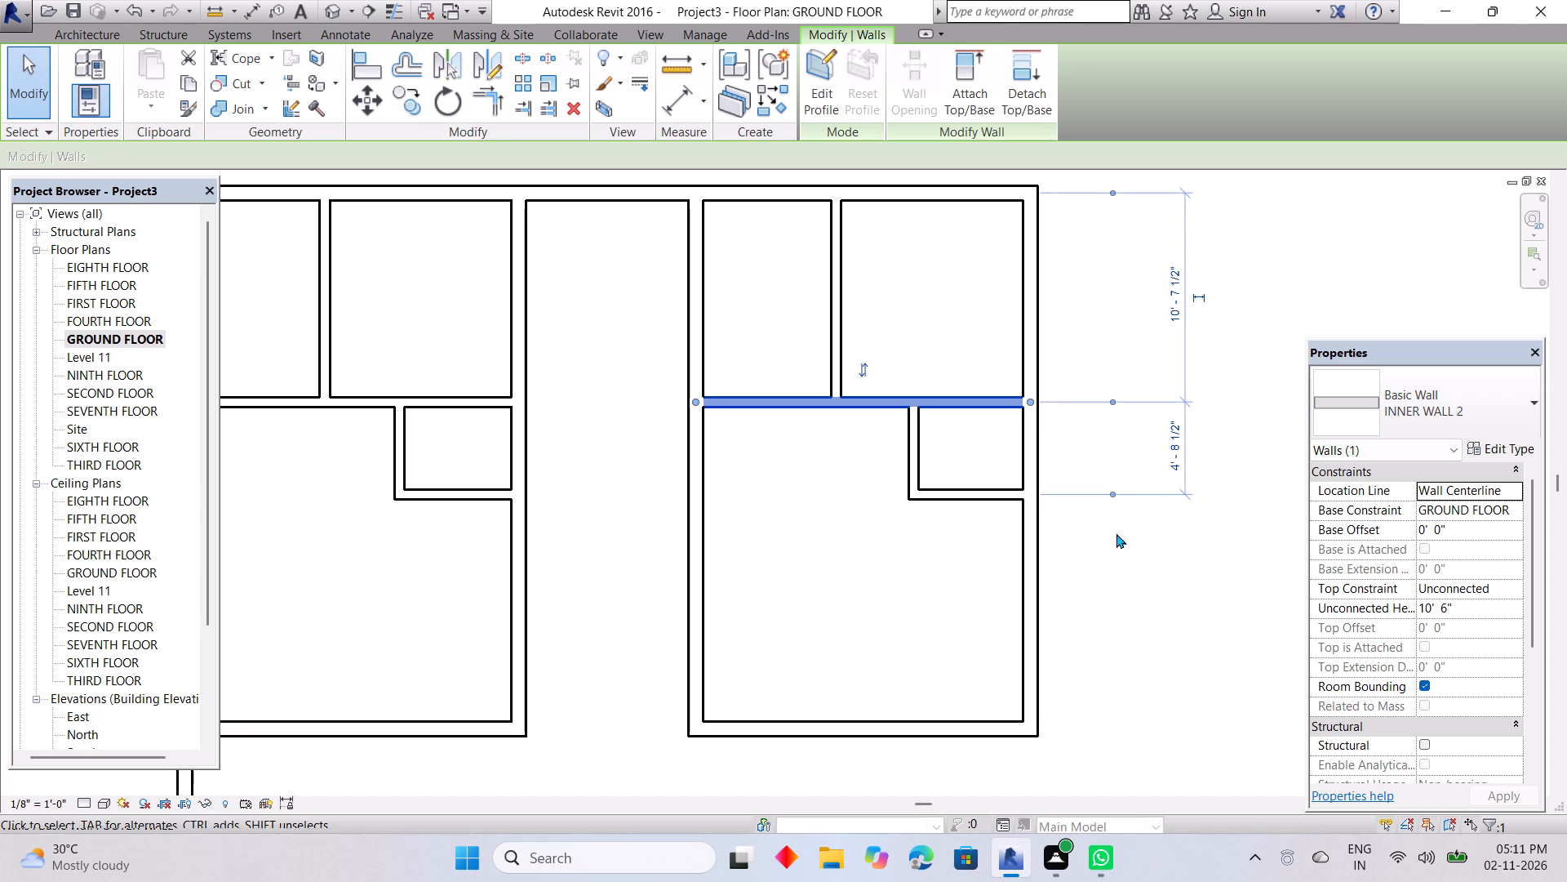
pyautogui.moveTo(1097, 460); pyautogui.dragTo(945, 519, button='middle')
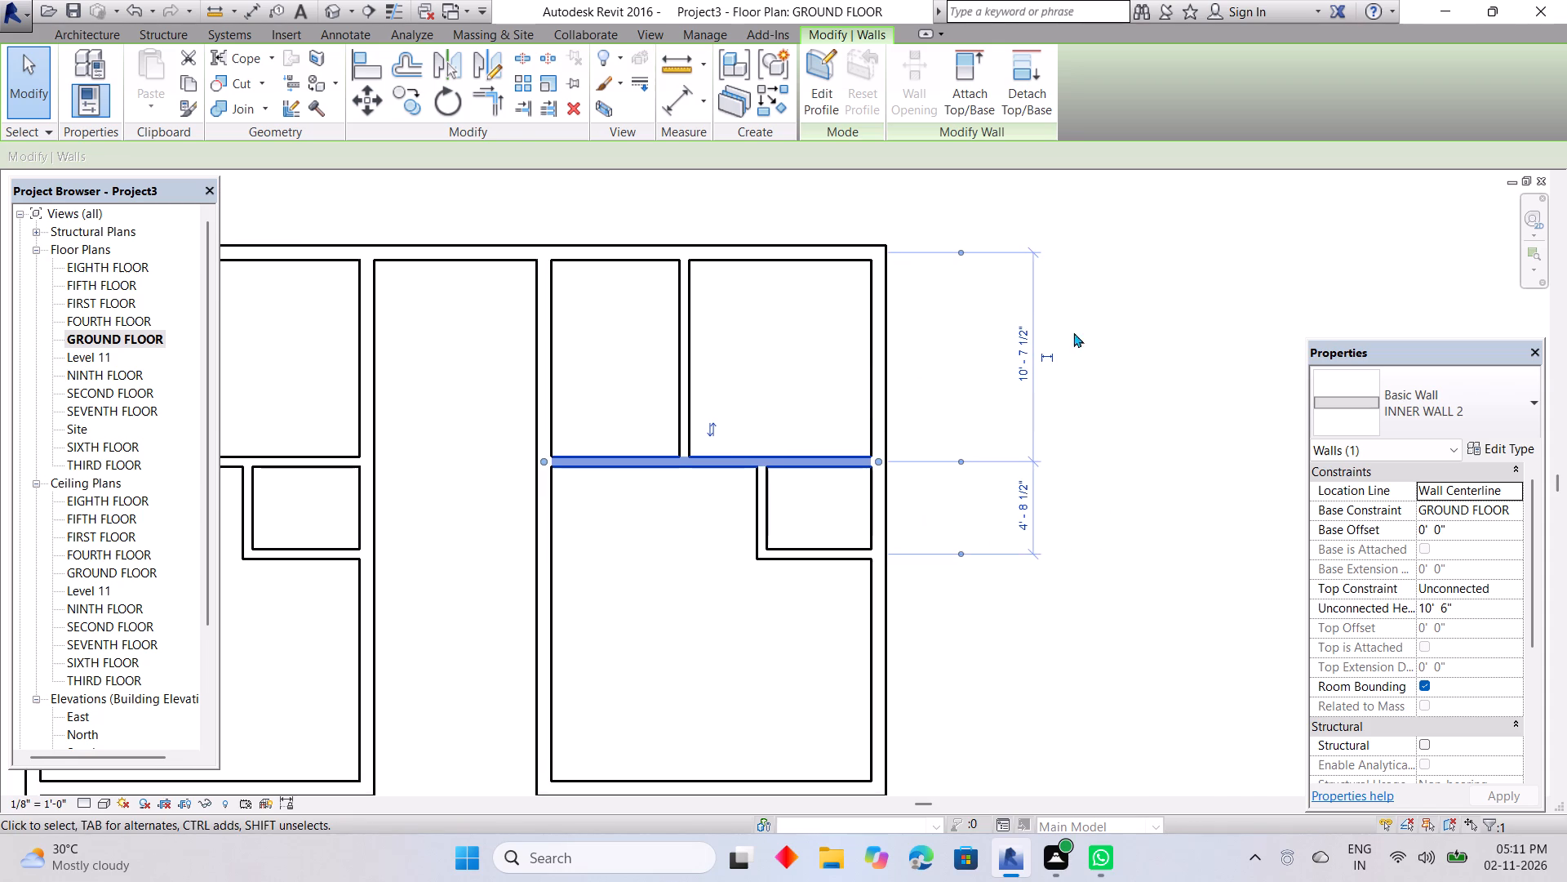
pyautogui.click(955, 460)
pyautogui.click(957, 460)
pyautogui.click(967, 261)
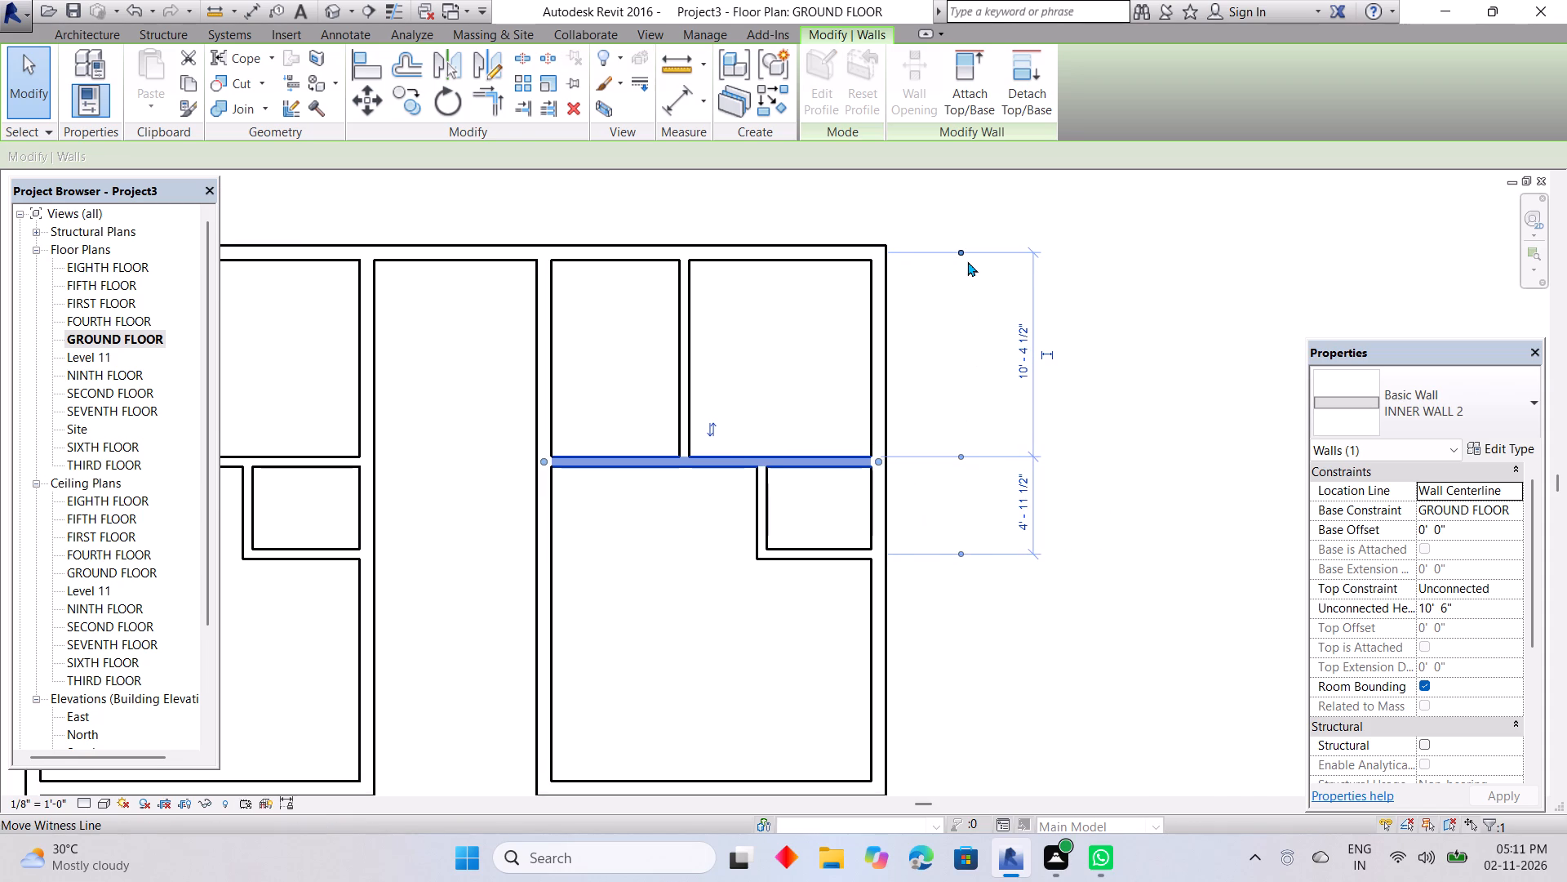
pyautogui.press('Escape')
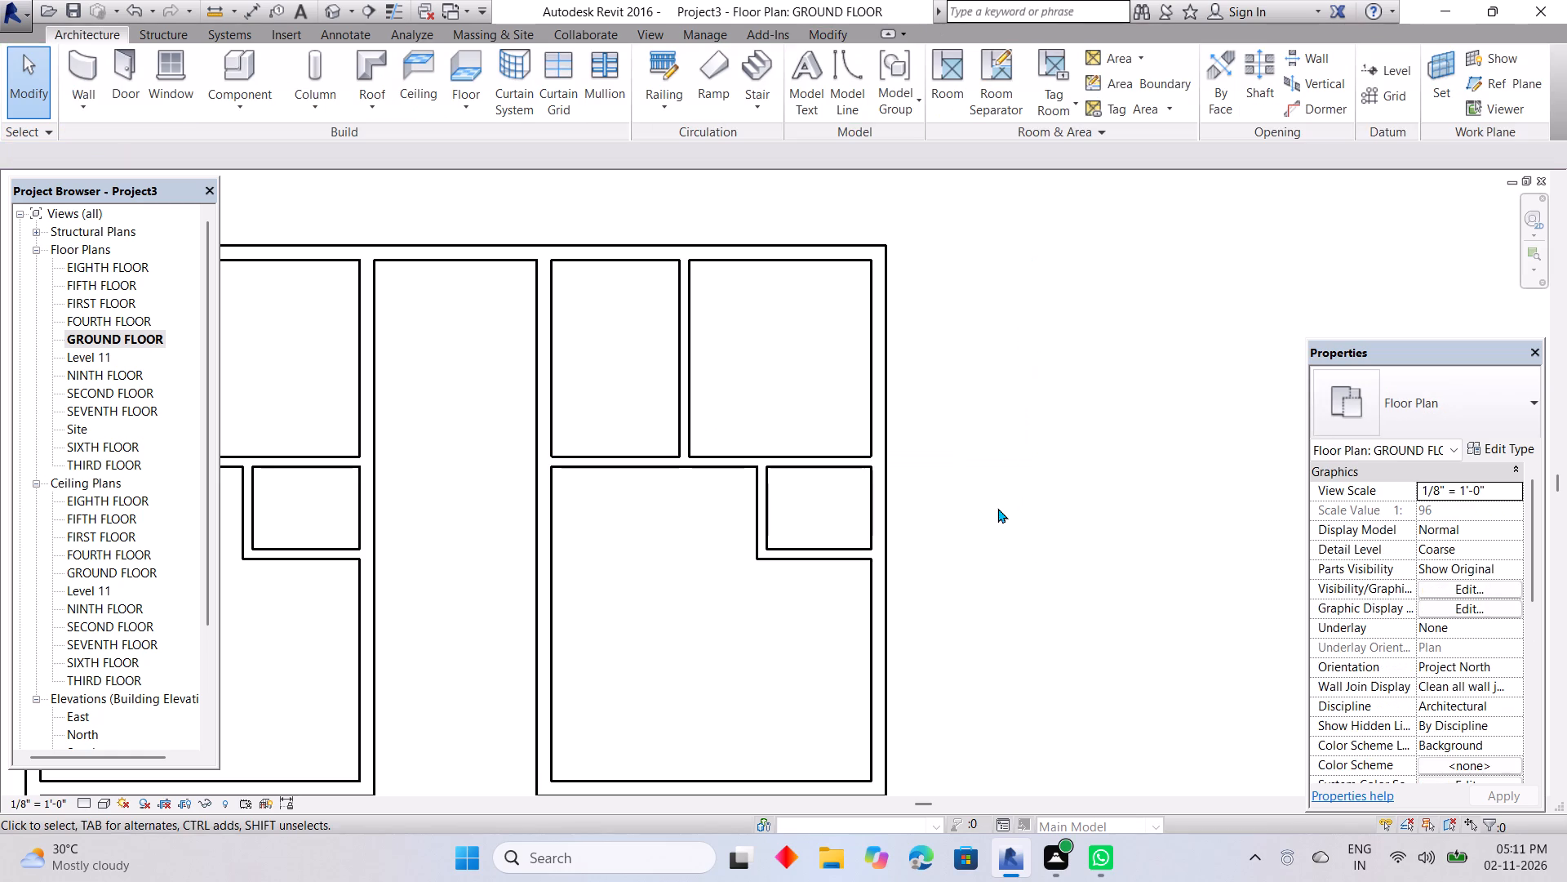
pyautogui.click(855, 457)
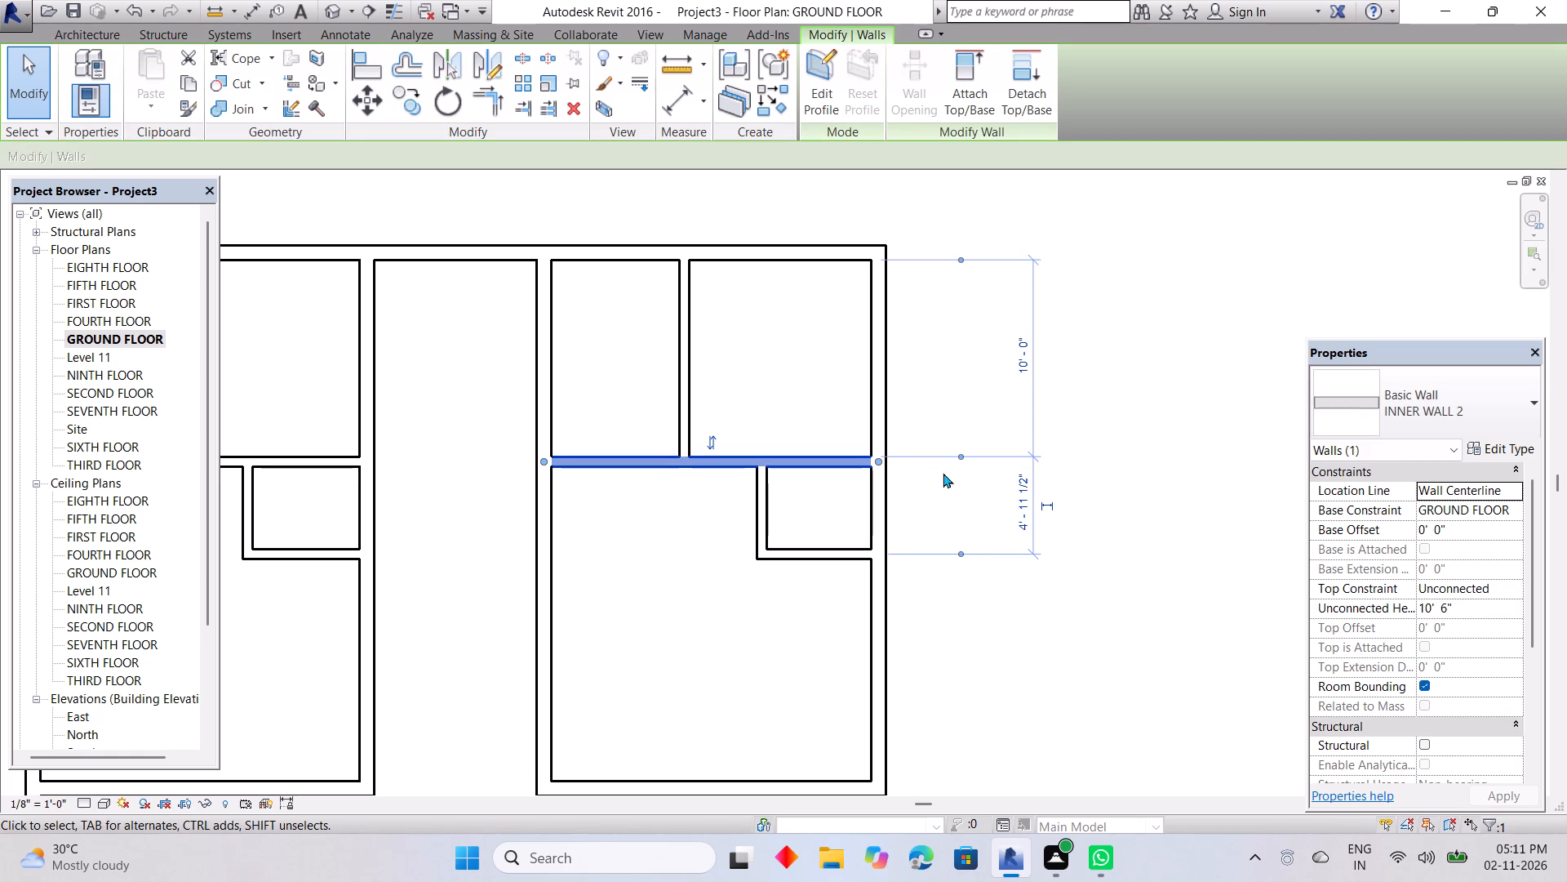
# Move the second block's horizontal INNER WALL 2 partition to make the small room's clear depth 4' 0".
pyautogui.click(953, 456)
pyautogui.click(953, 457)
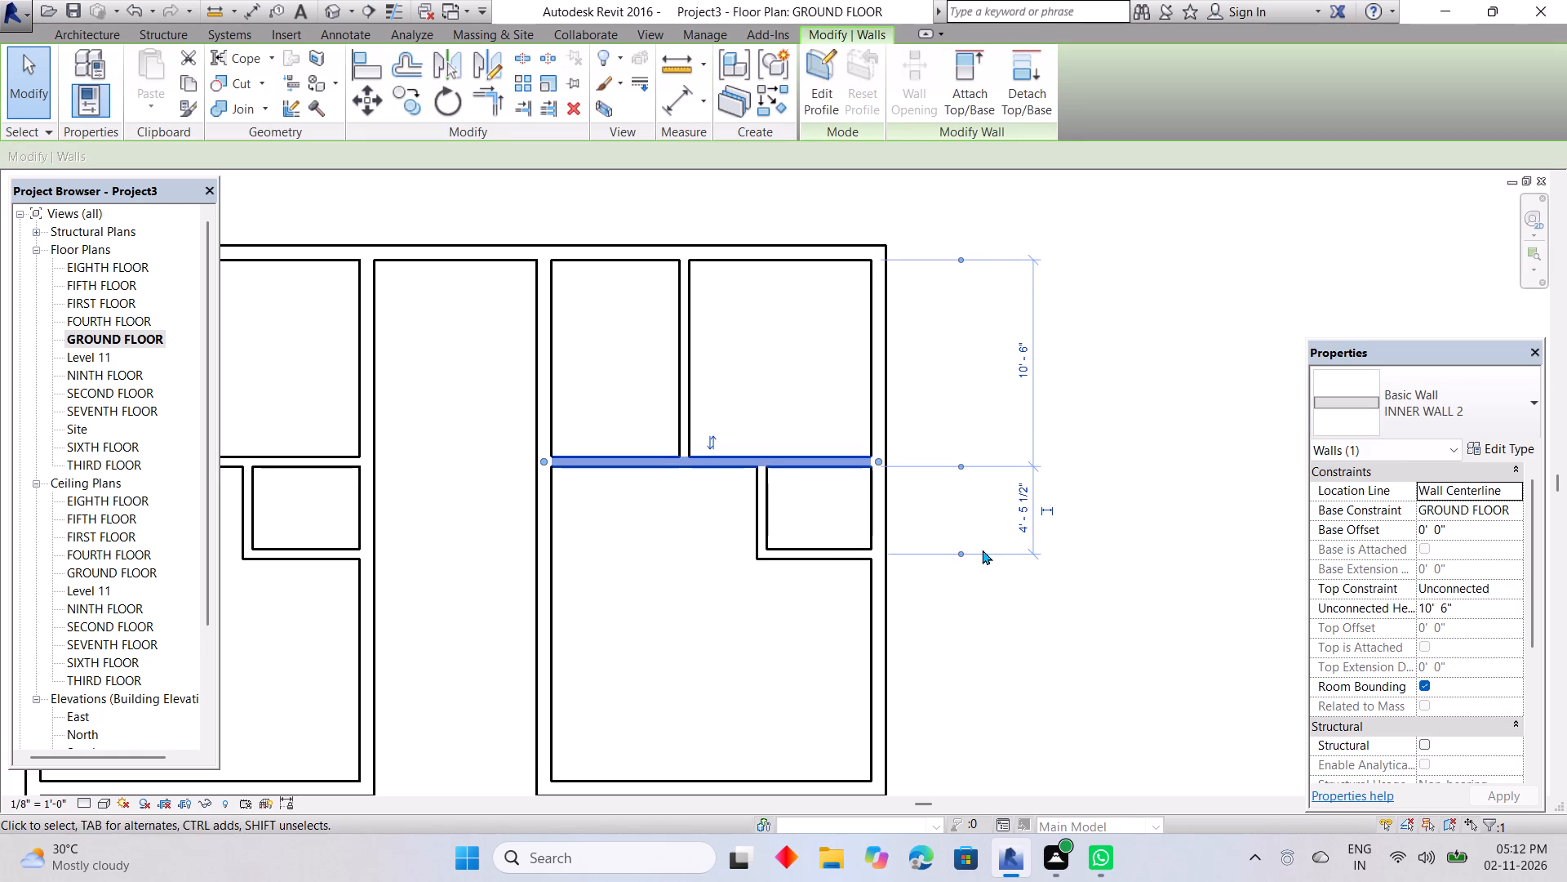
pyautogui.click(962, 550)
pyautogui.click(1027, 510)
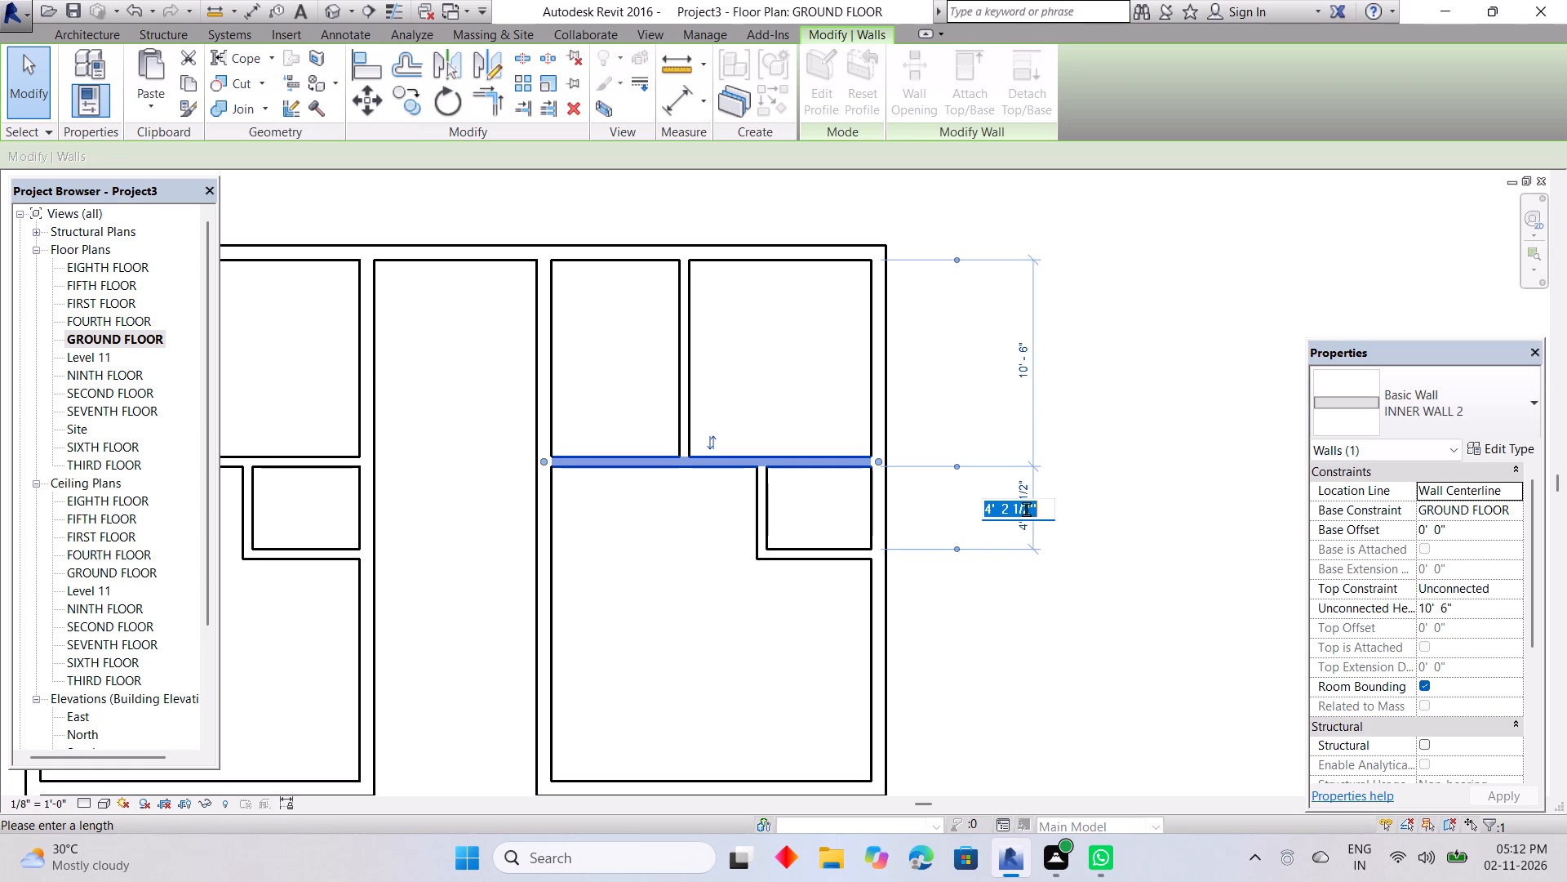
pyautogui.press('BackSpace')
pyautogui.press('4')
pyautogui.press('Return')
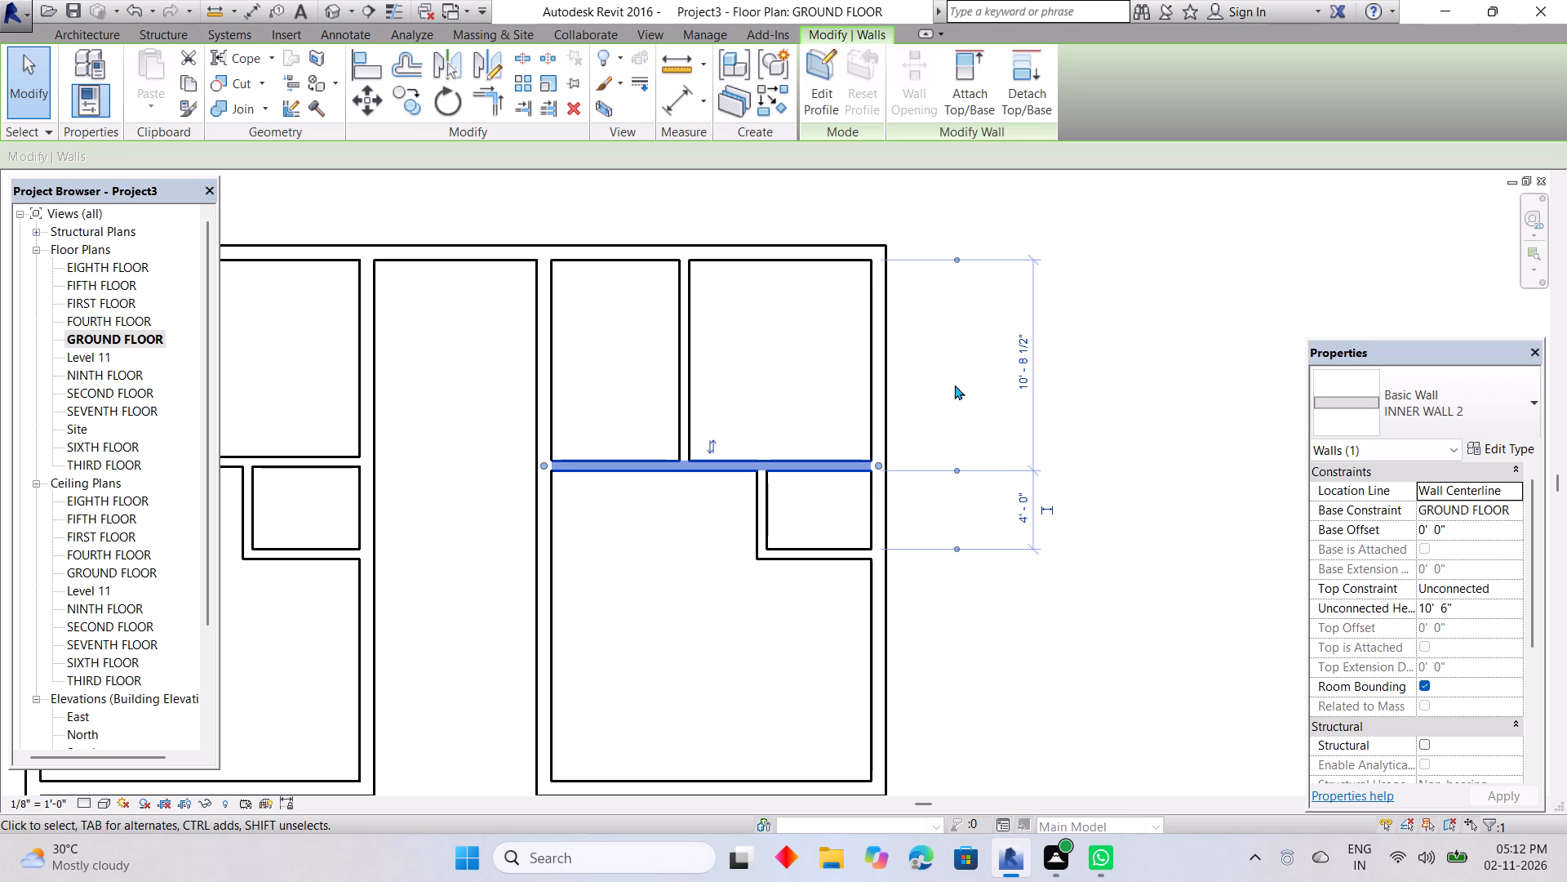
# Set the clear depth of the second block's upper rooms to 10' 0" from the top outer wall by moving the horizontal partition.
pyautogui.click(957, 468)
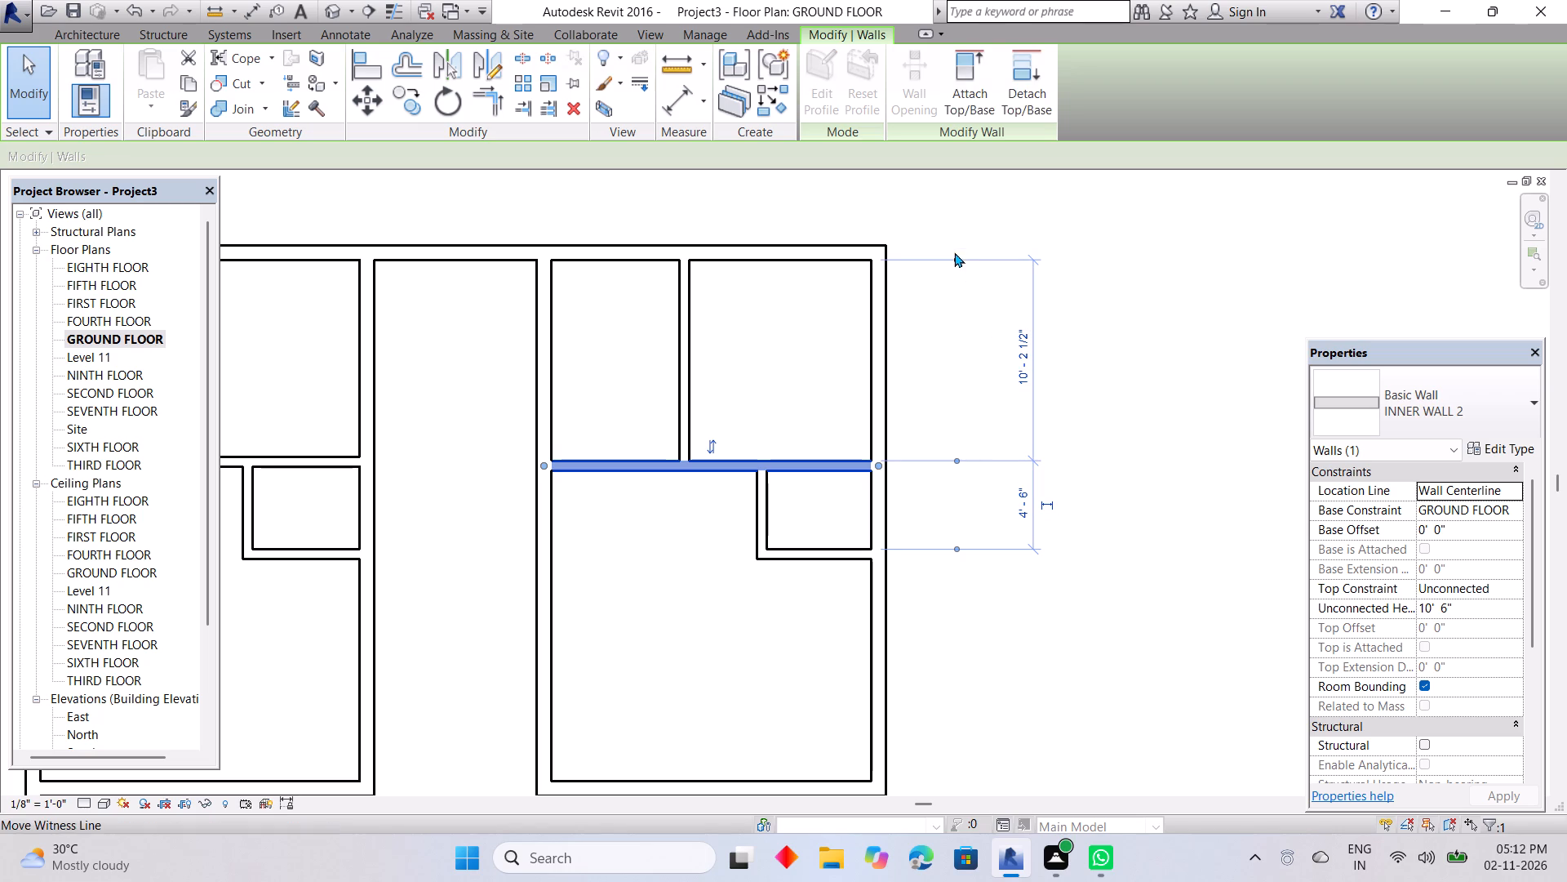
pyautogui.click(1014, 359)
pyautogui.press('BackSpace')
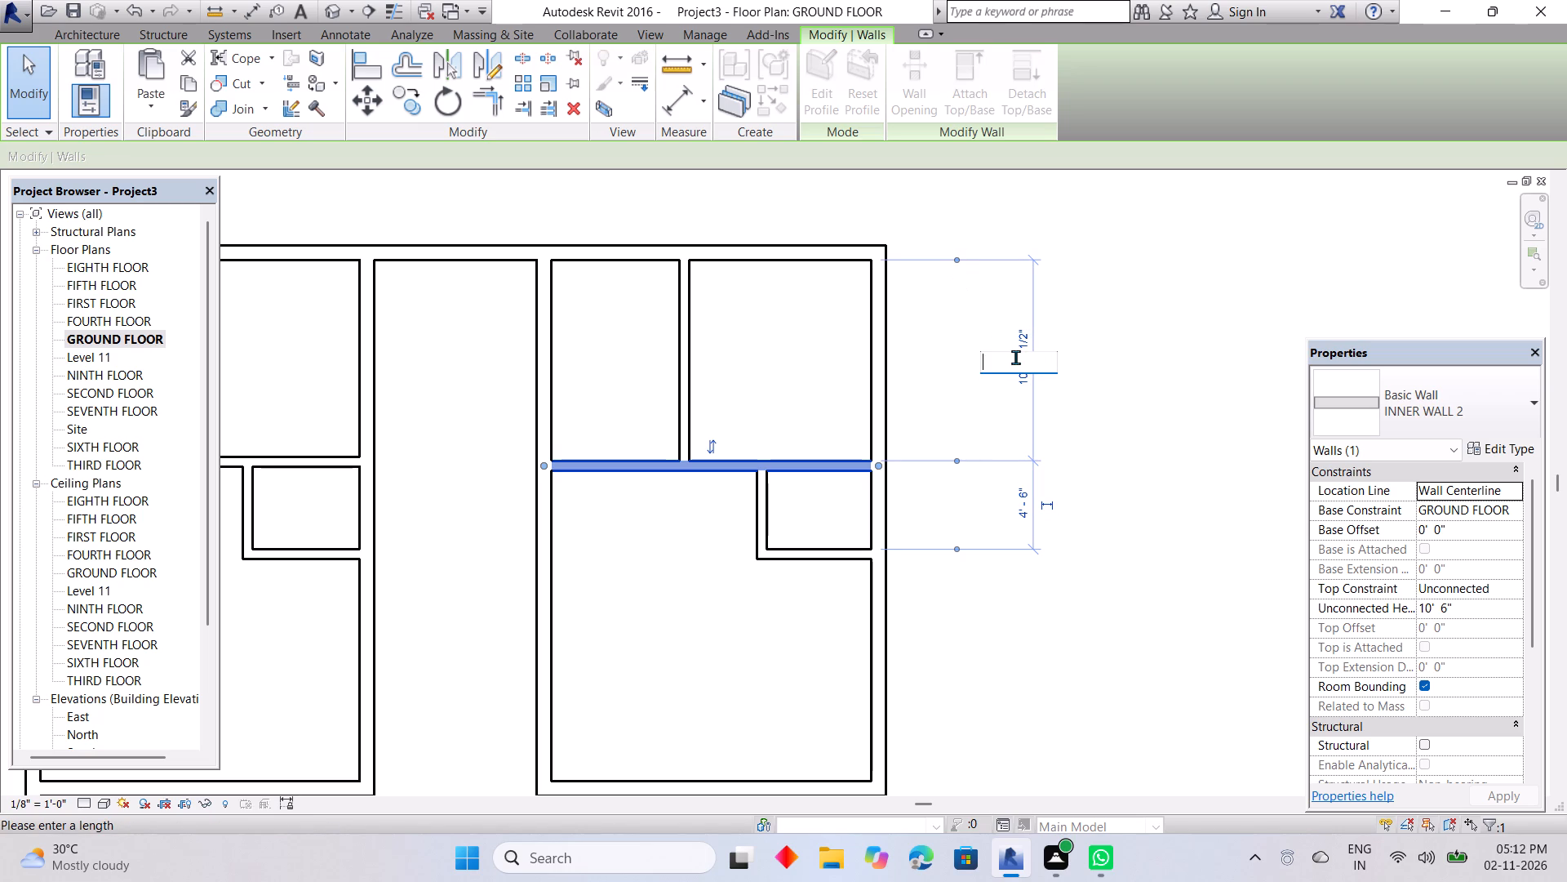
pyautogui.write('10')
pyautogui.press('Return')
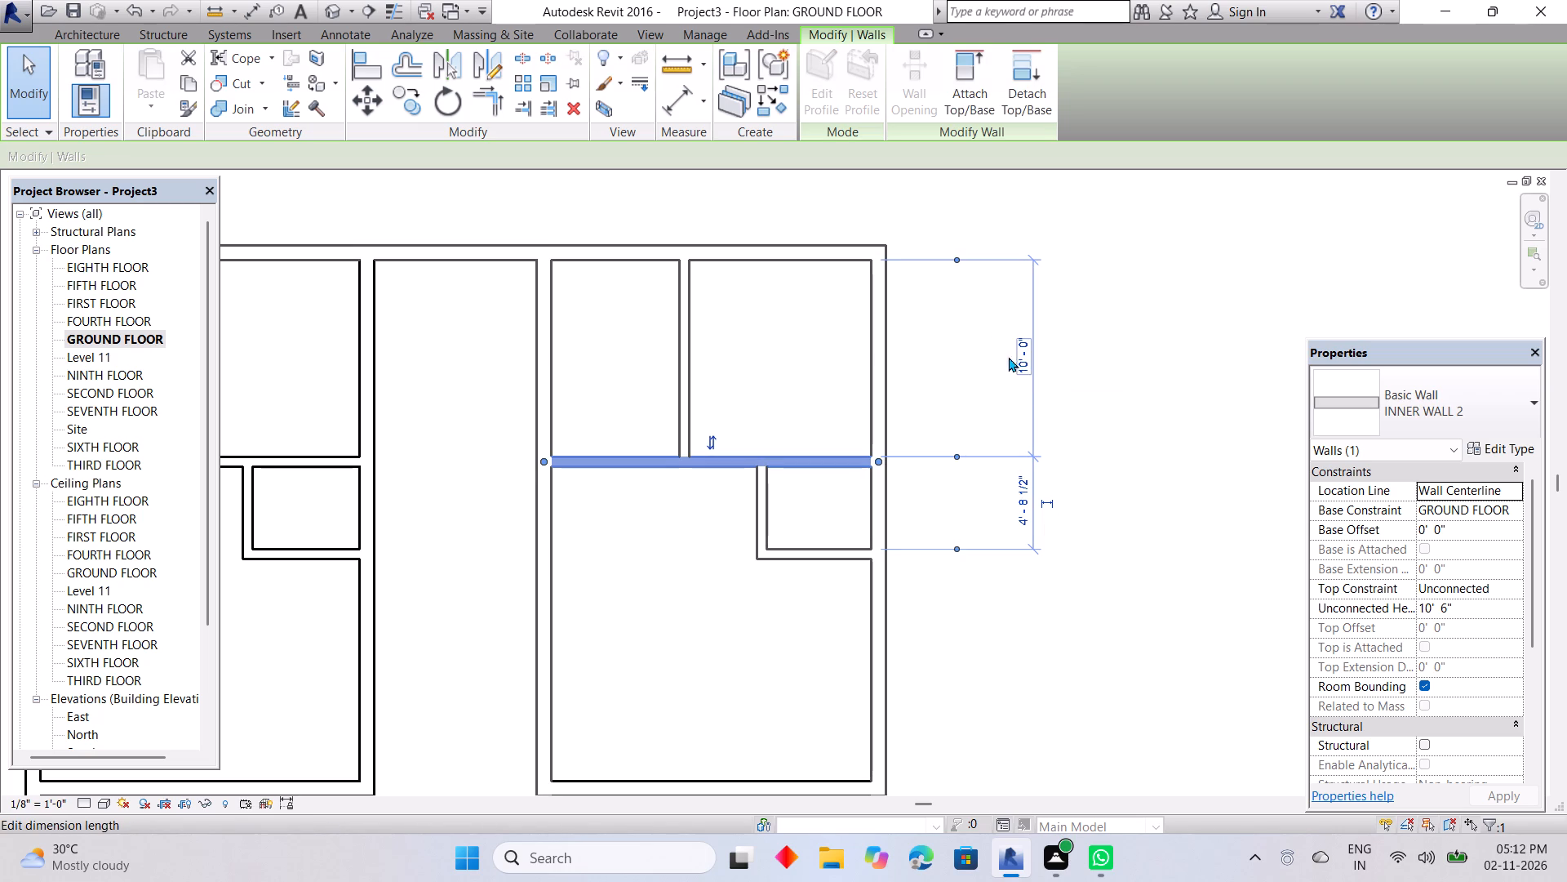
pyautogui.click(1093, 551)
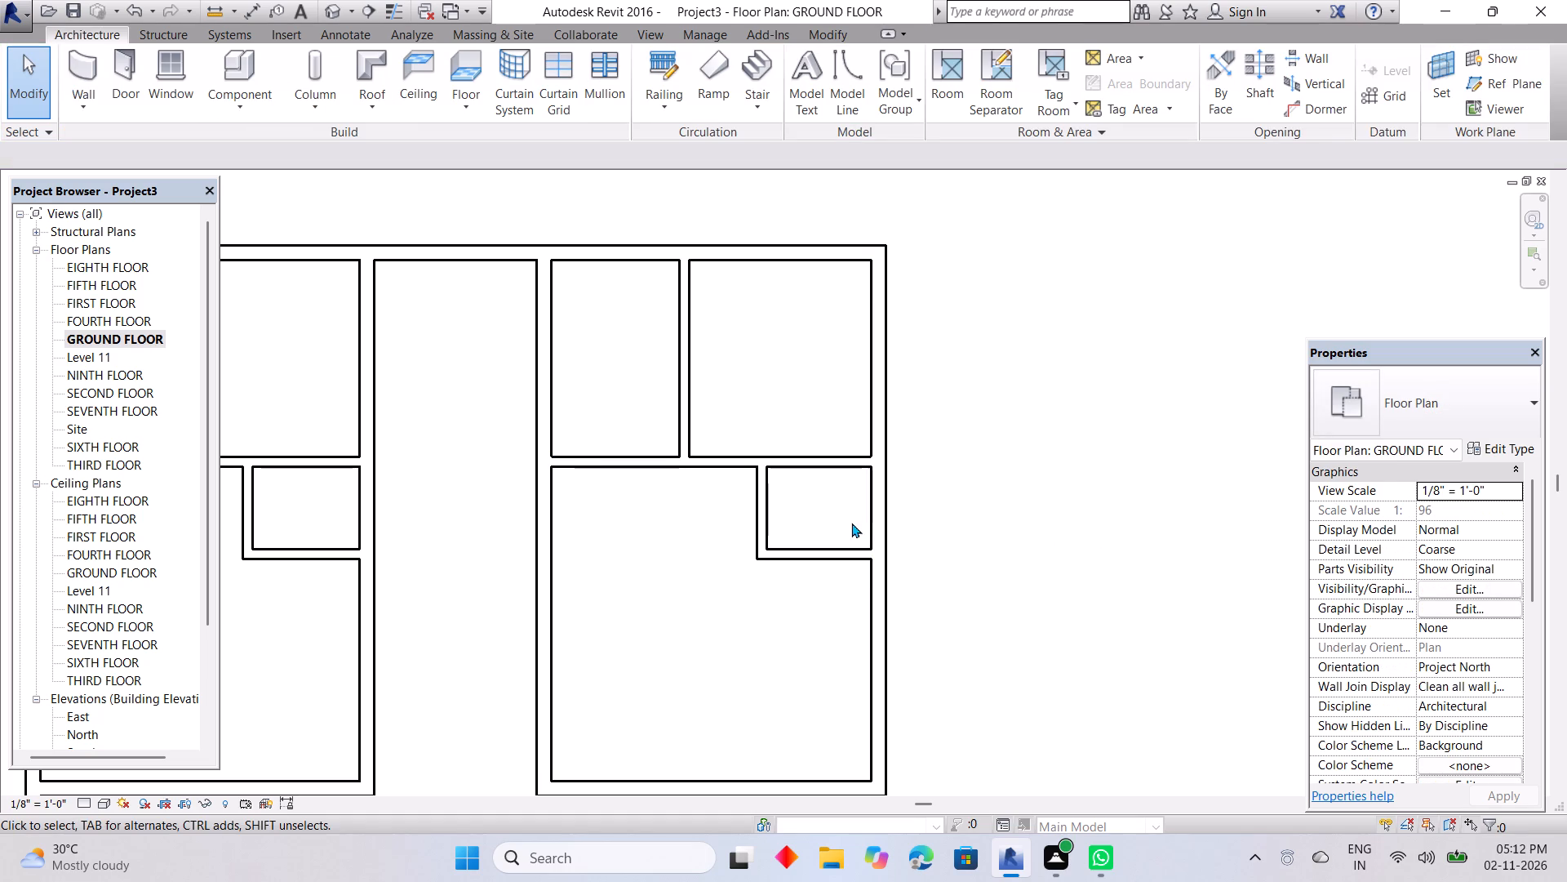
# Set the small room's clear depth in the second block to 4' 0" by moving its bottom INNER WALL 2 partition.
pyautogui.click(846, 467)
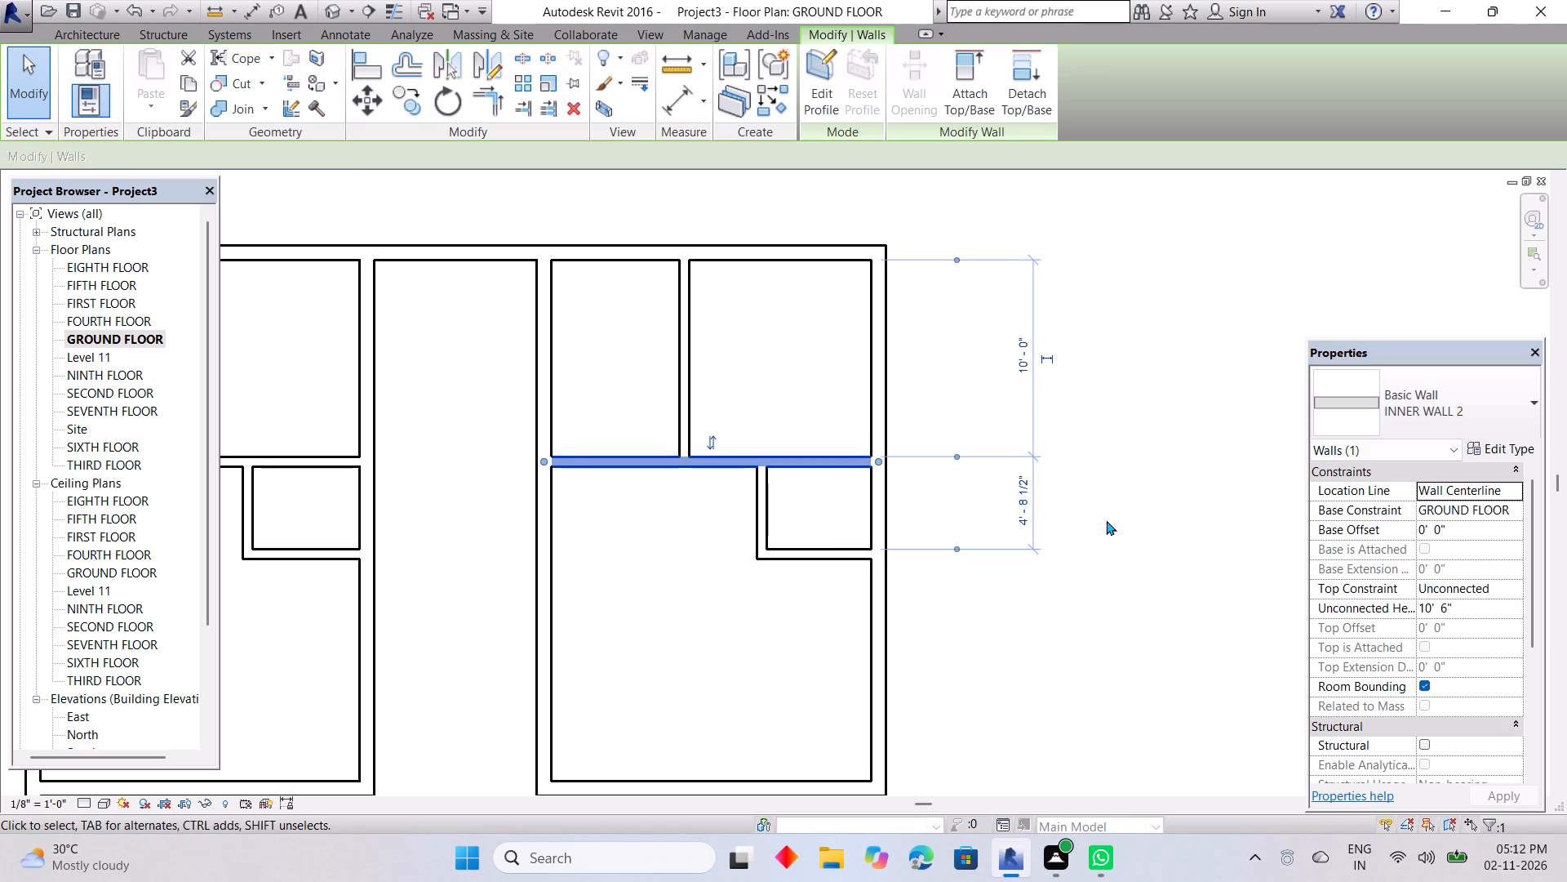
pyautogui.press('`')
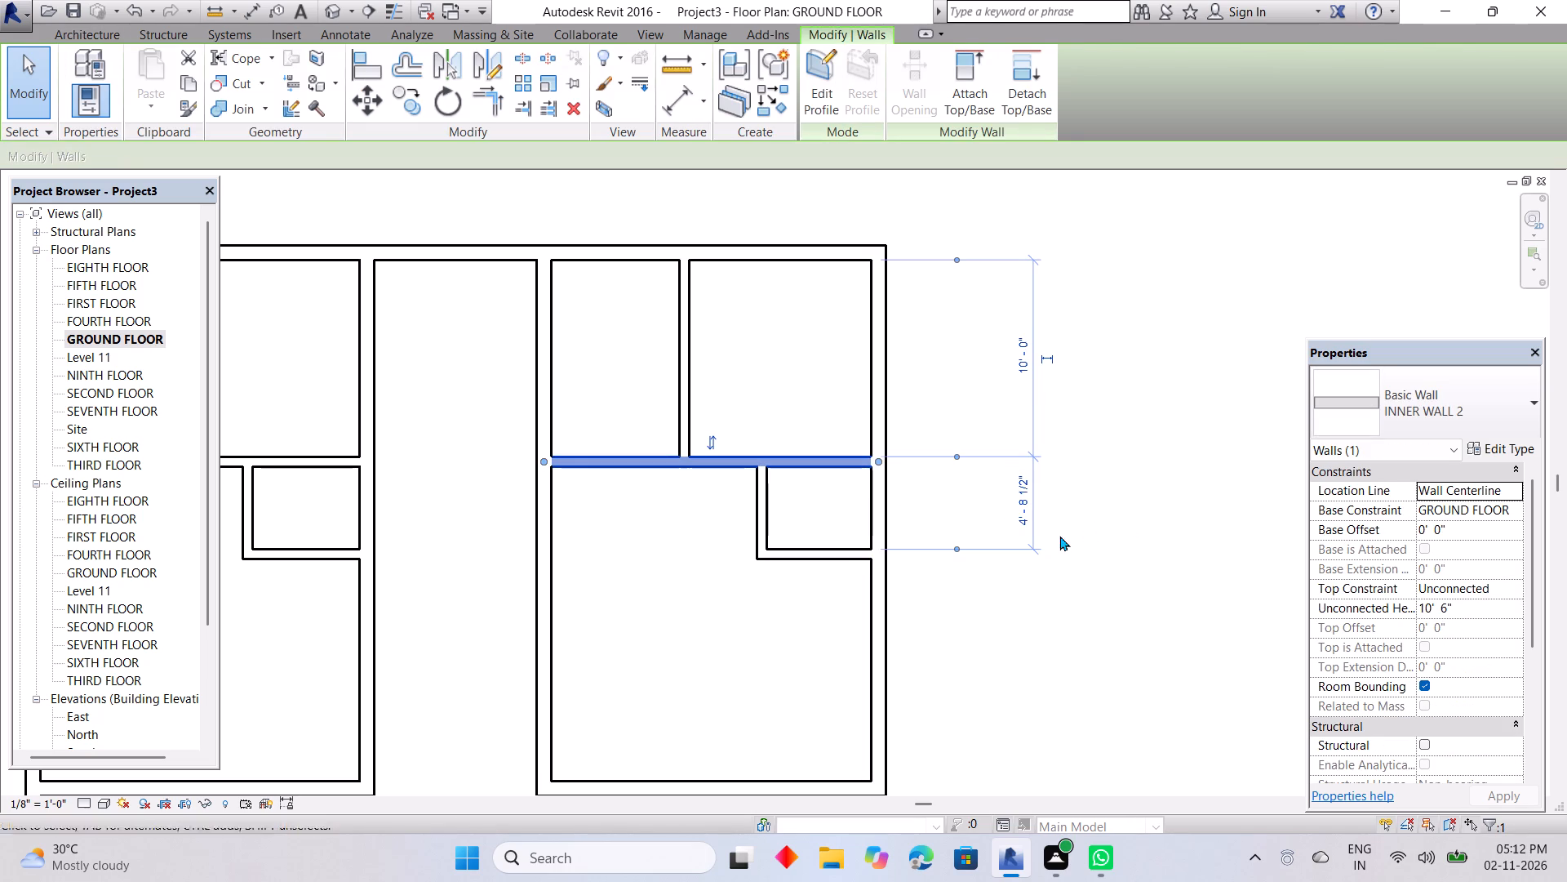
pyautogui.press('Escape')
pyautogui.click(799, 557)
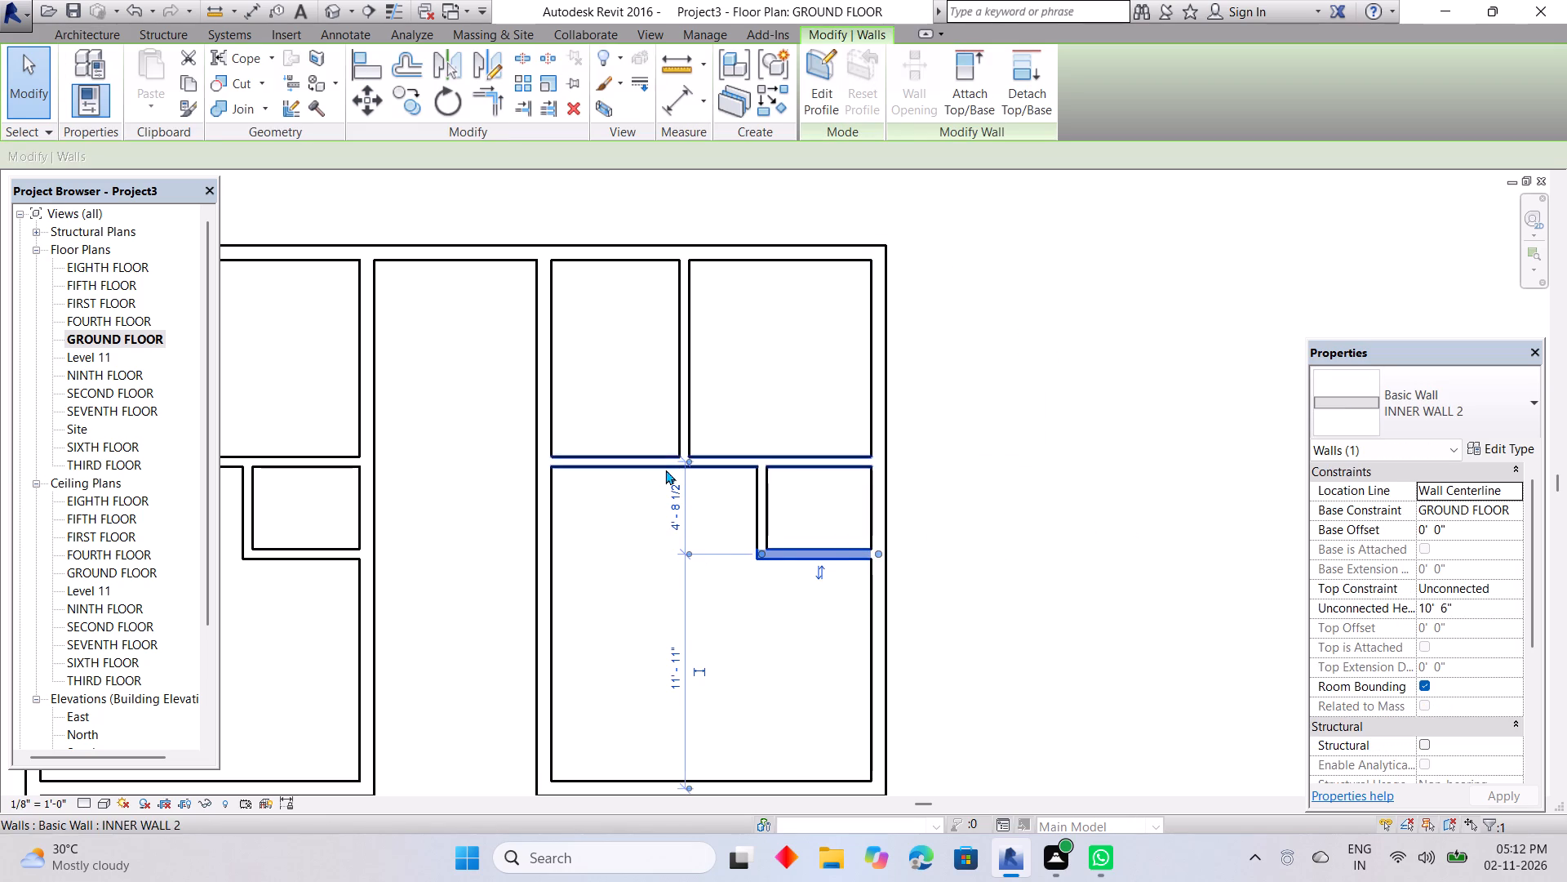
pyautogui.scroll(3, 672, 464)
pyautogui.click(695, 455)
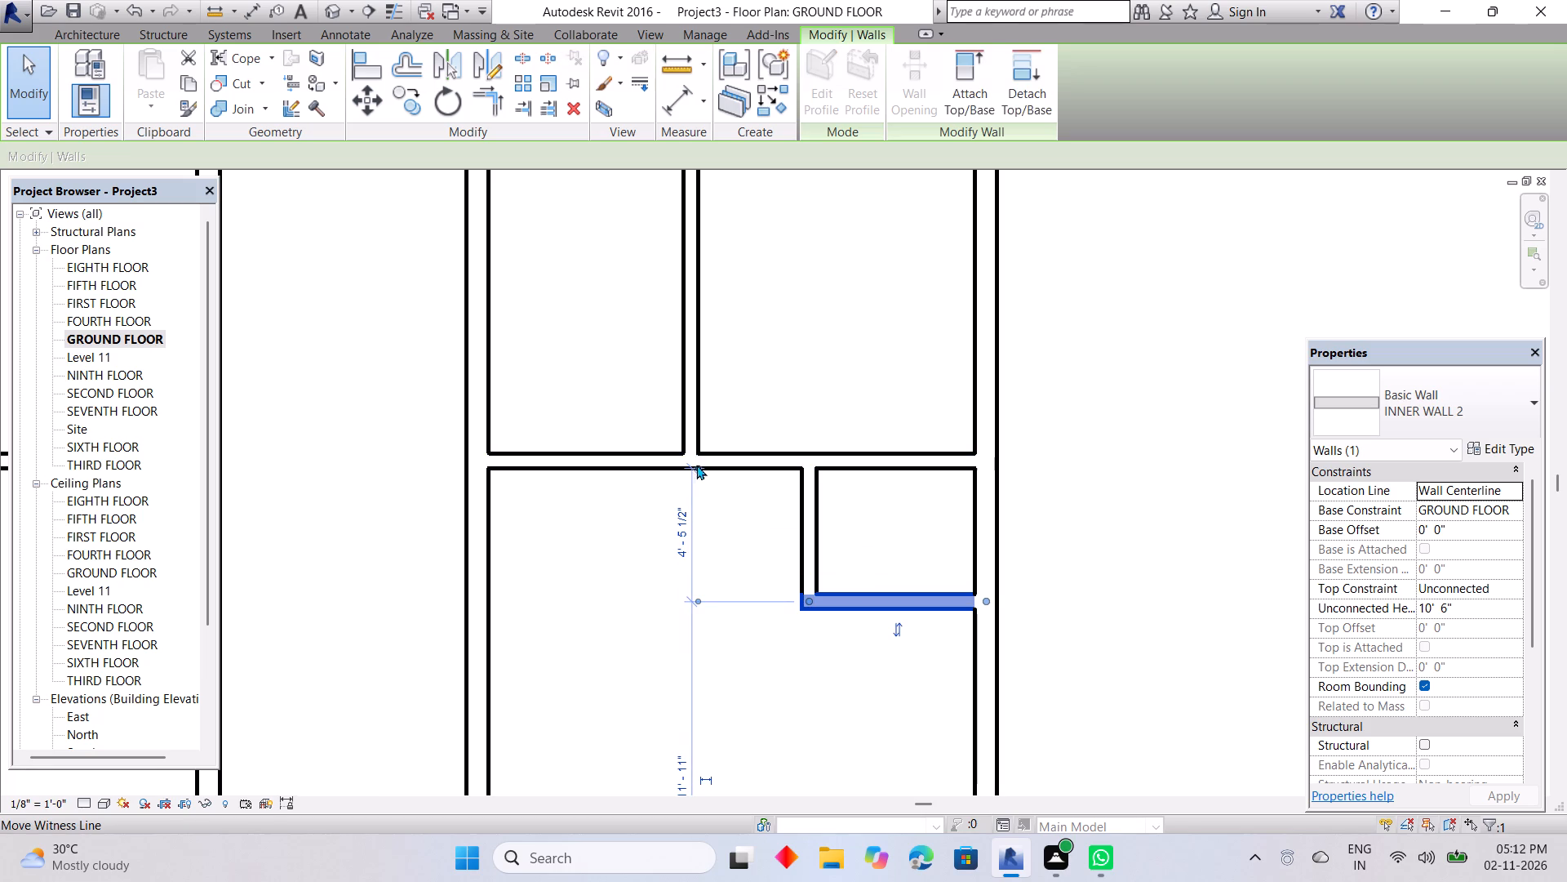
pyautogui.click(694, 597)
pyautogui.click(686, 542)
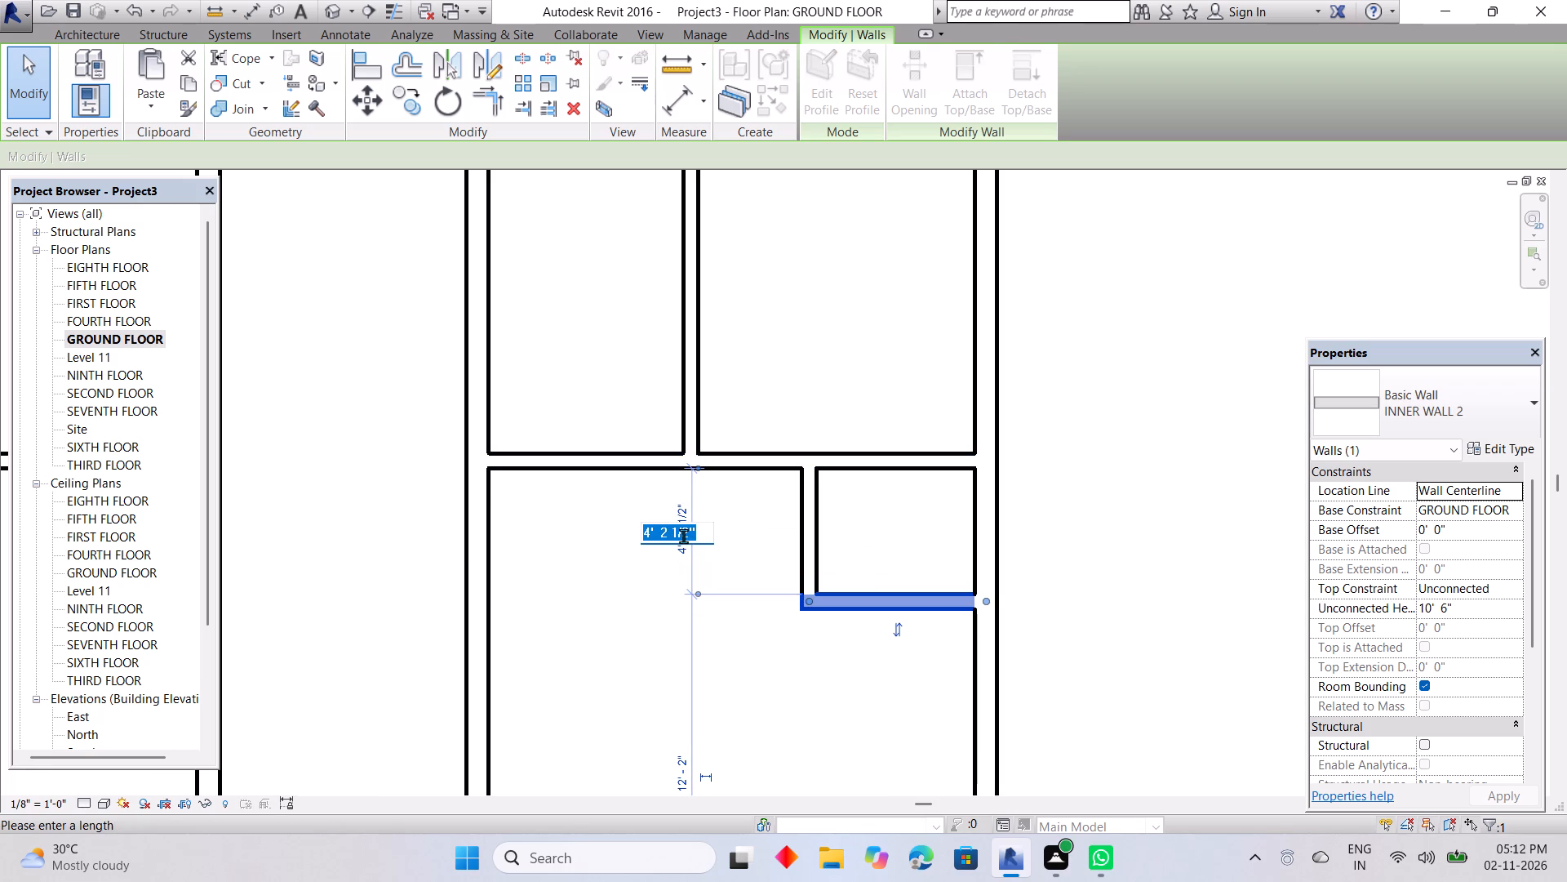
pyautogui.press('4')
pyautogui.press('Return')
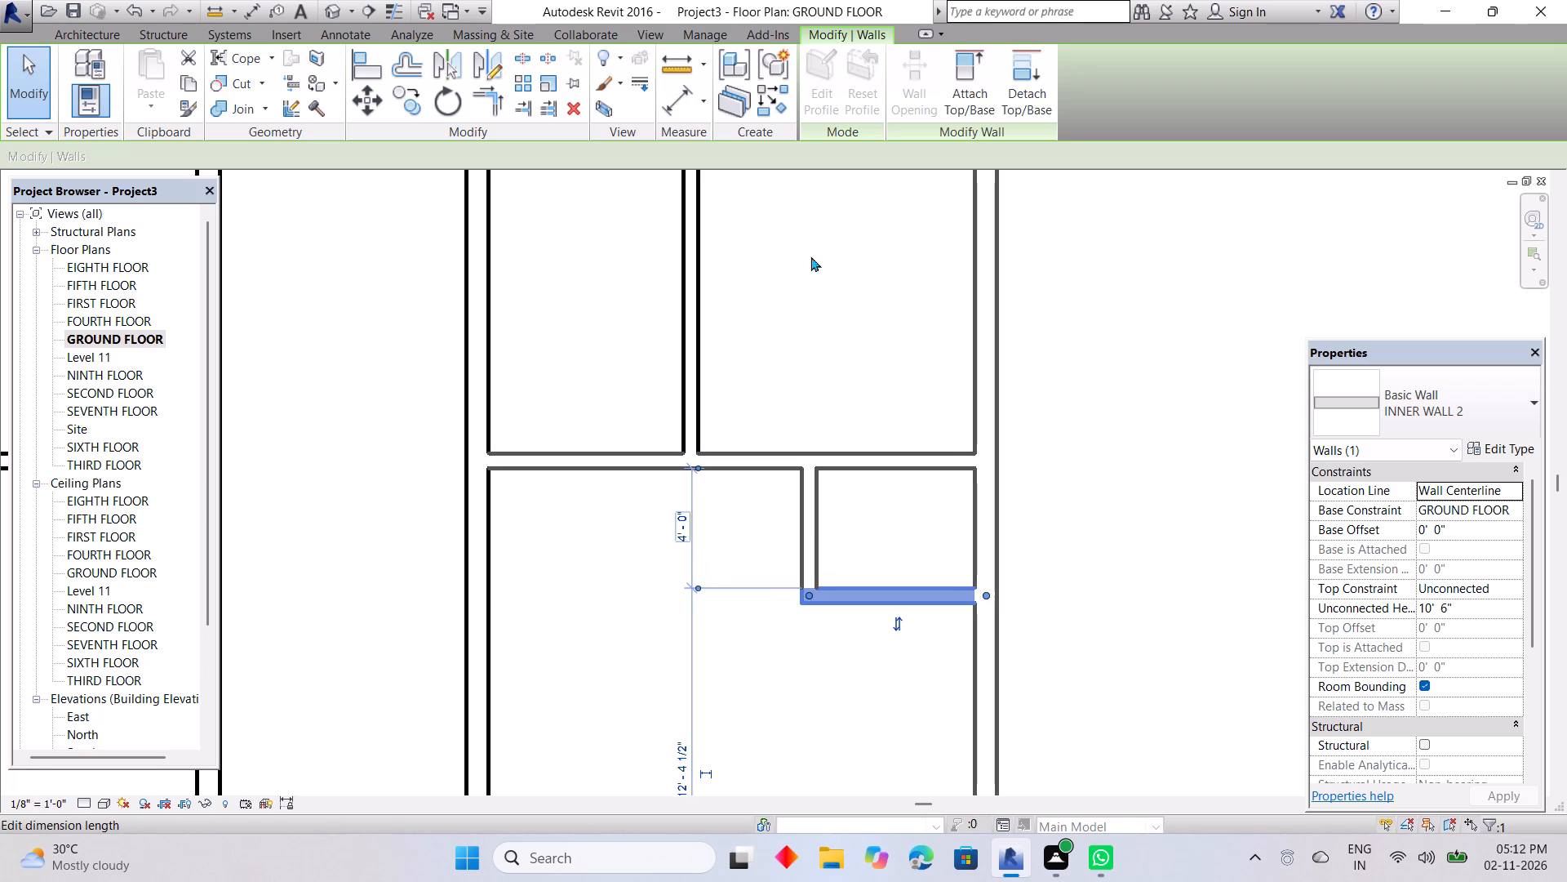
pyautogui.press('Escape')
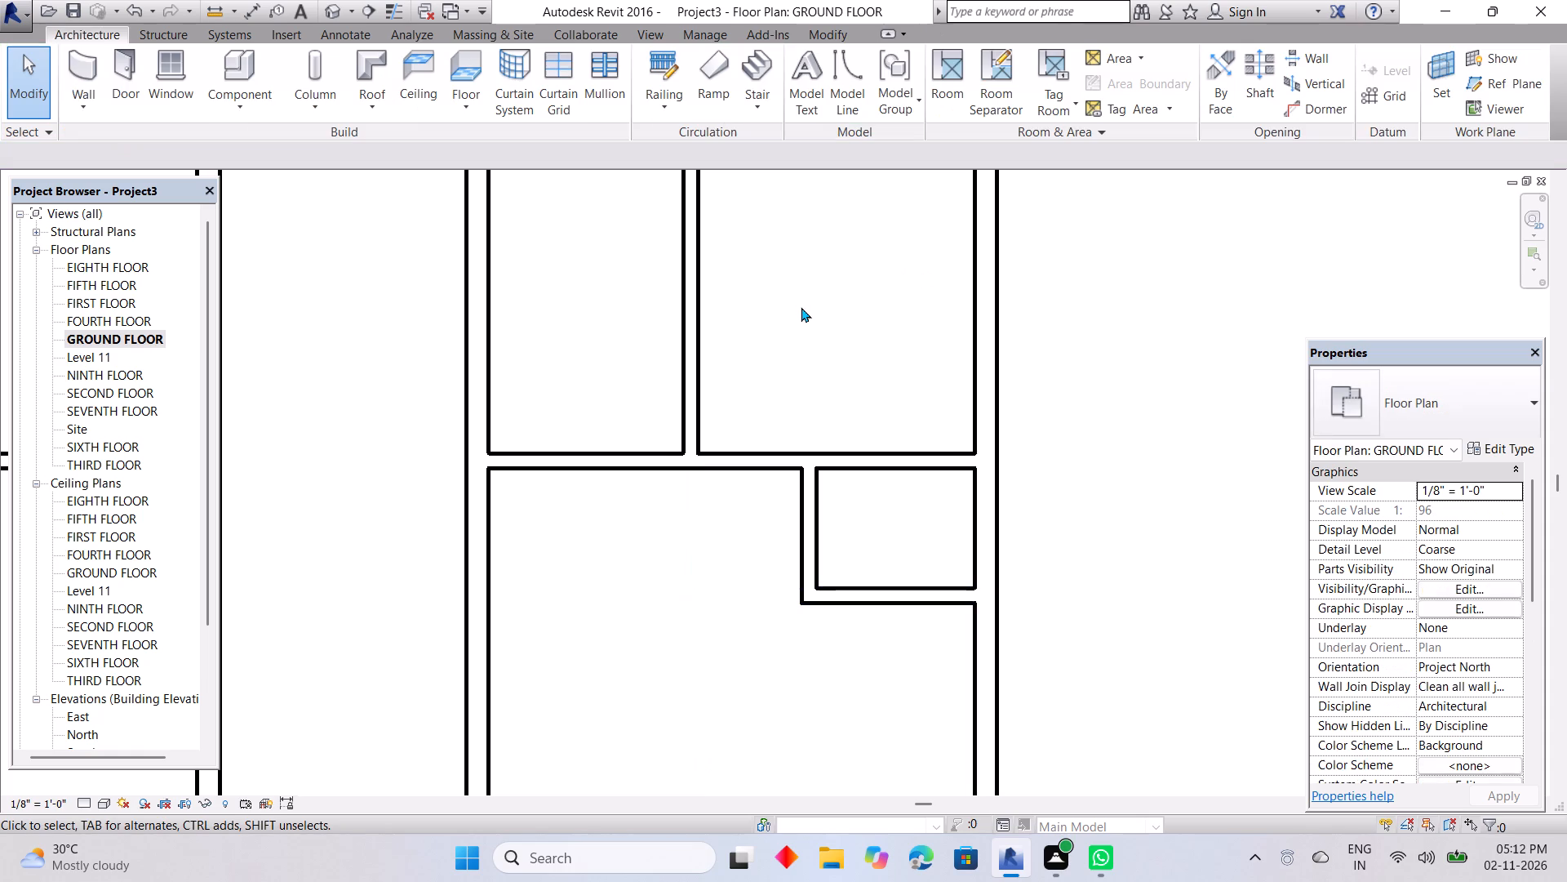
# Move the second block's bottom OUTER WALL so the clear depth below the horizontal partition is 10' 0".
pyautogui.scroll(-4, 813, 570)
pyautogui.moveTo(781, 615); pyautogui.dragTo(775, 471, button='middle')
pyautogui.click(800, 647)
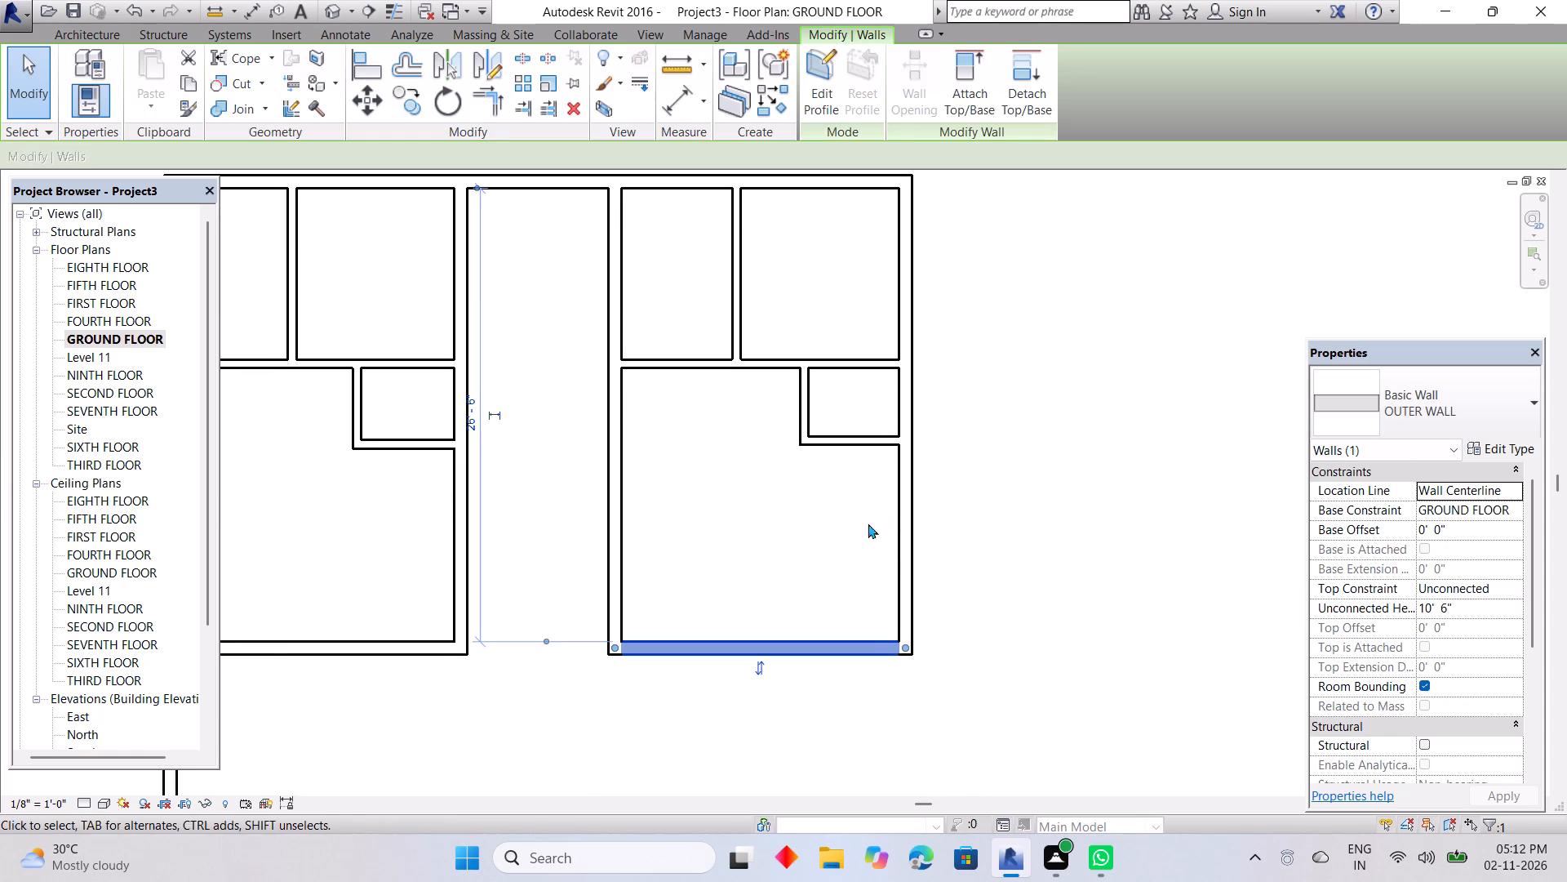
pyautogui.moveTo(700, 518); pyautogui.dragTo(770, 598, button='middle')
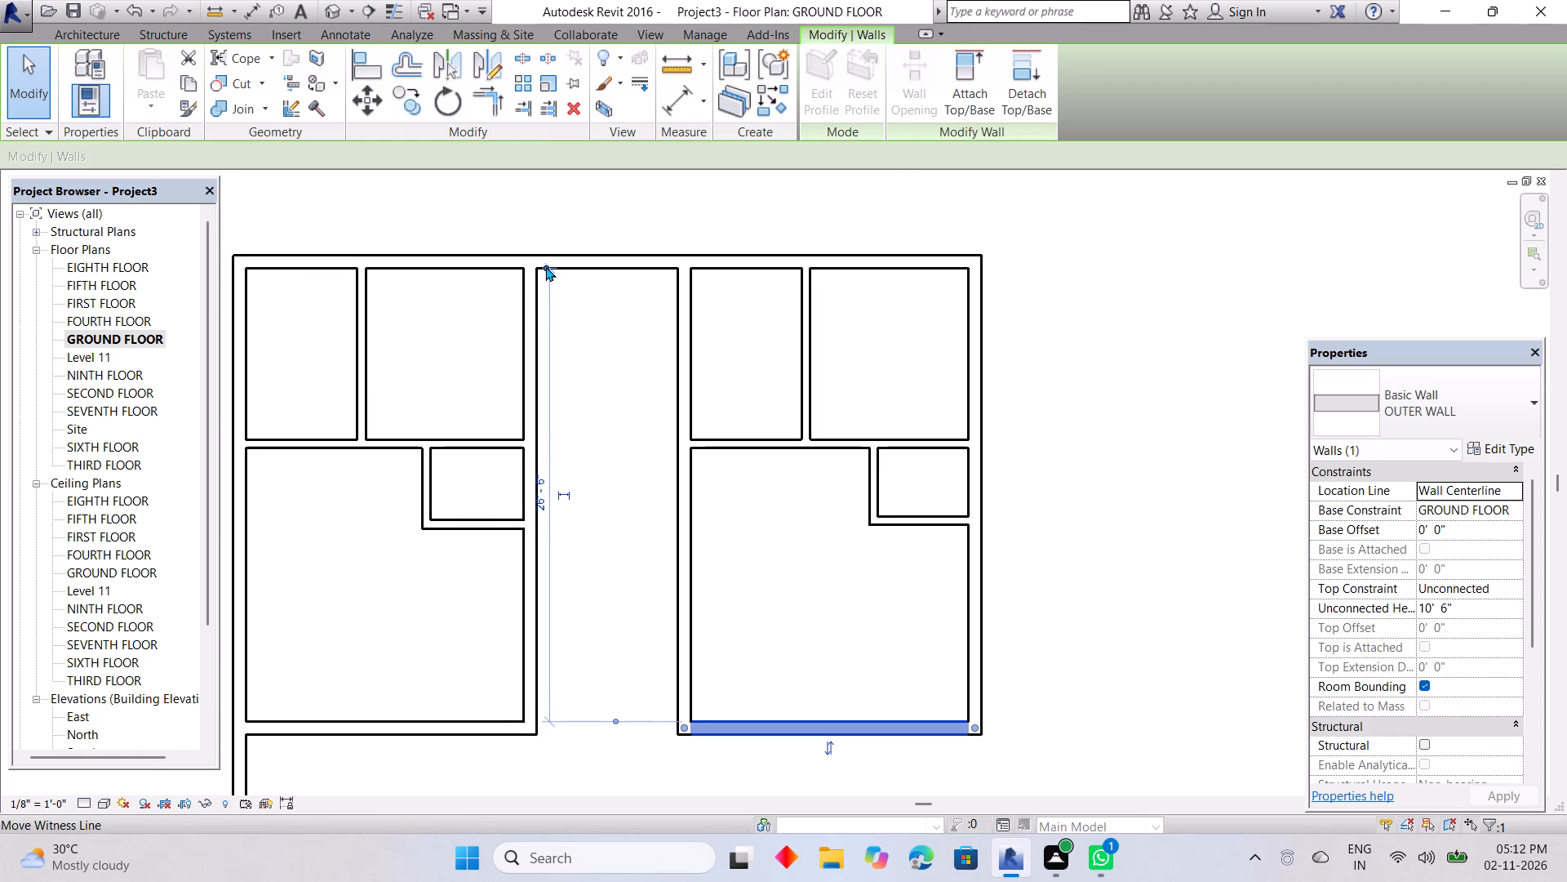
pyautogui.moveTo(545, 266); pyautogui.dragTo(686, 445)
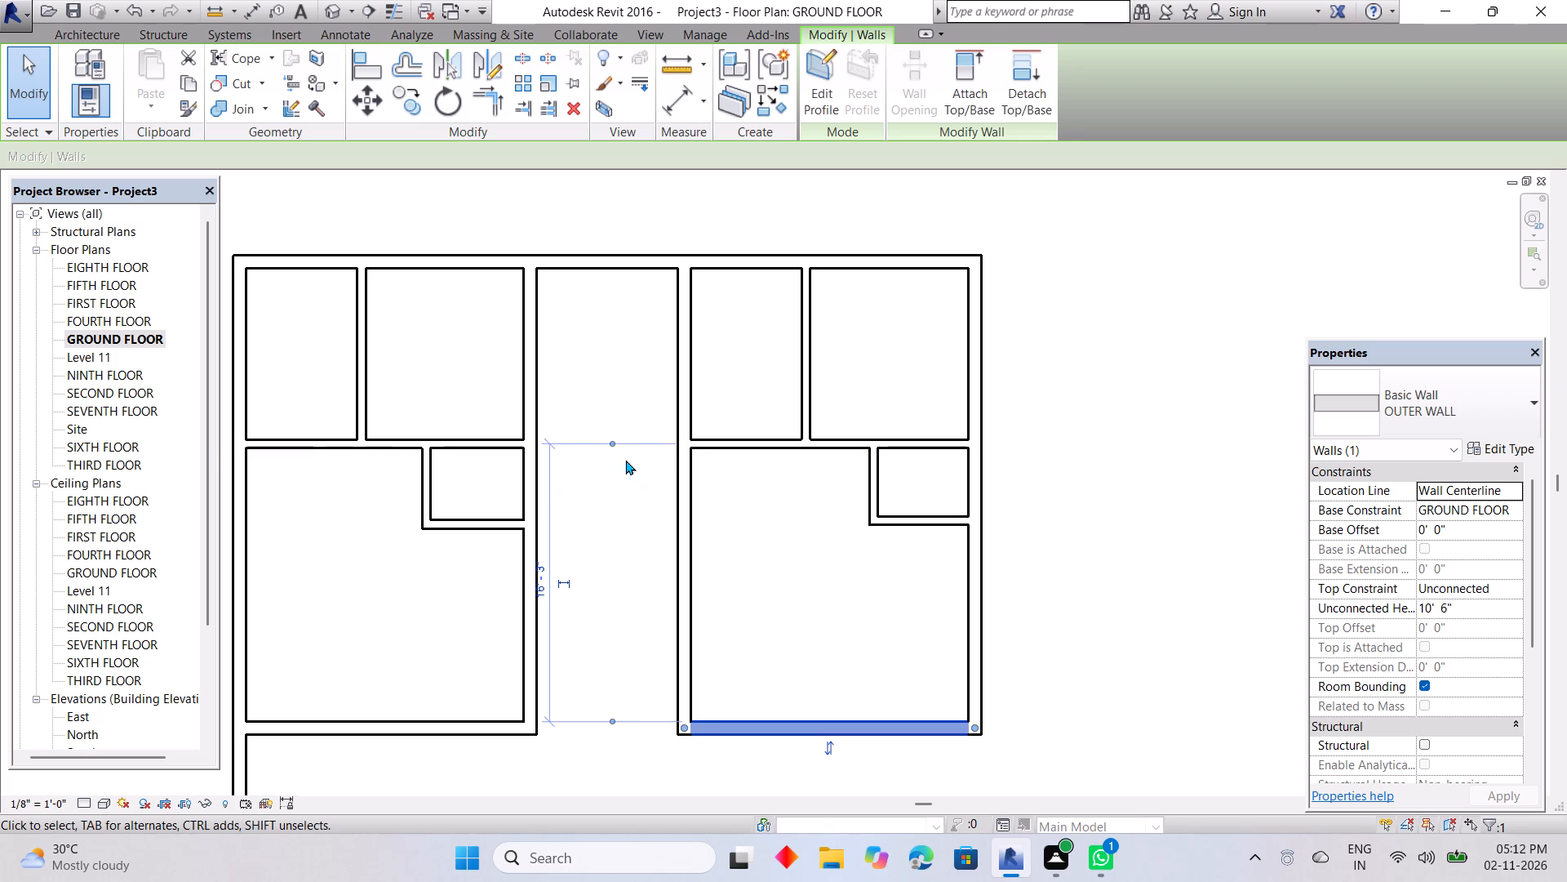
pyautogui.scroll(3, 625, 460)
pyautogui.click(607, 434)
pyautogui.scroll(-2, 645, 572)
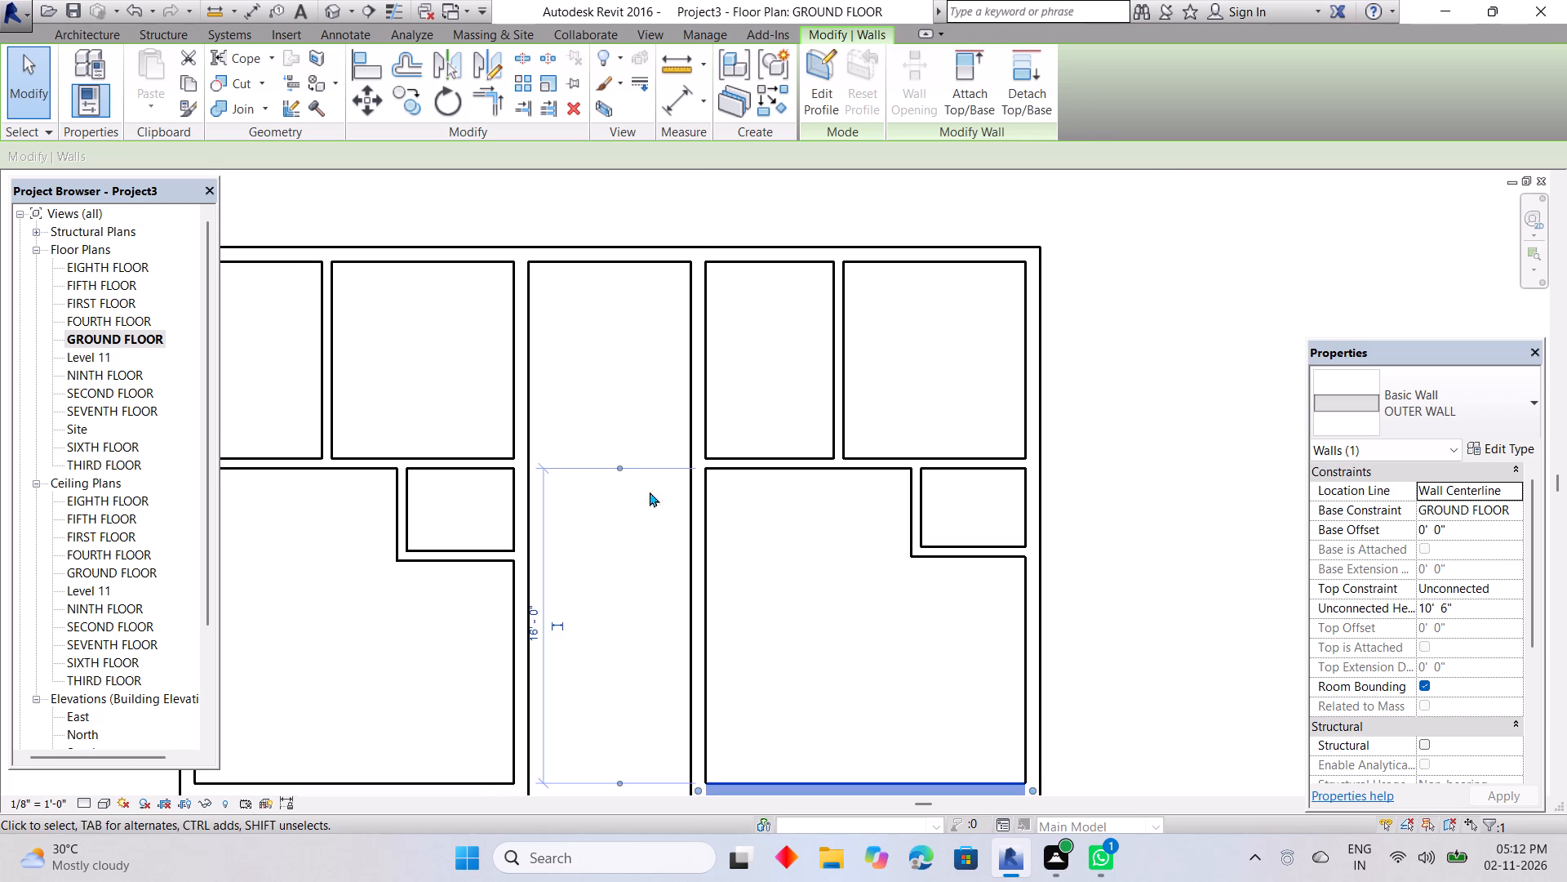
pyautogui.moveTo(650, 571); pyautogui.dragTo(689, 431, button='middle')
pyautogui.scroll(3, 640, 623)
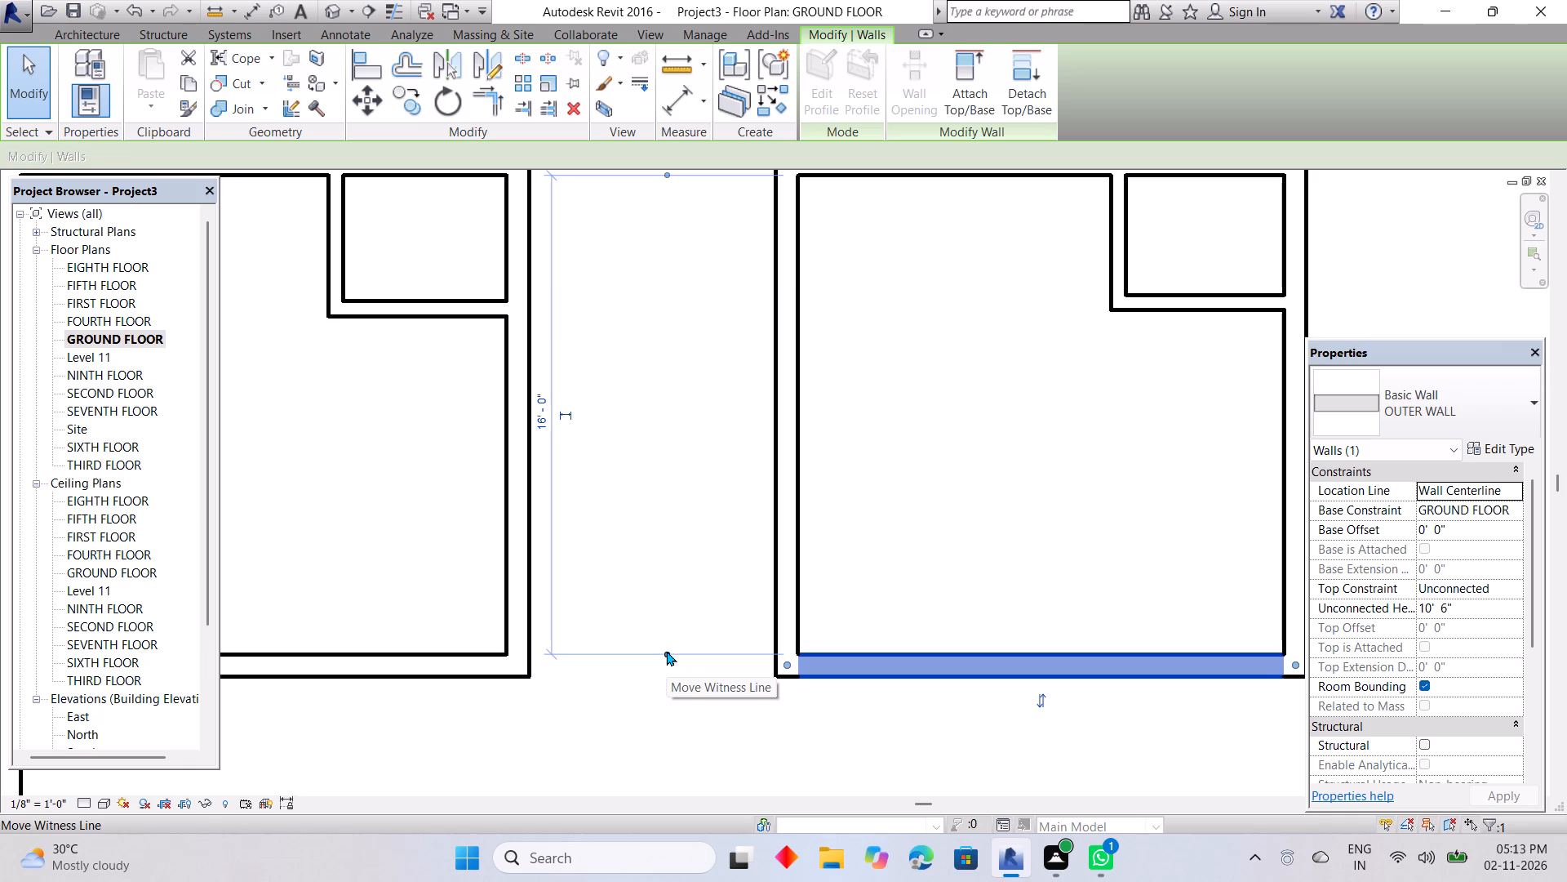
pyautogui.scroll(-2, 647, 462)
pyautogui.moveTo(653, 477); pyautogui.dragTo(668, 493, button='middle')
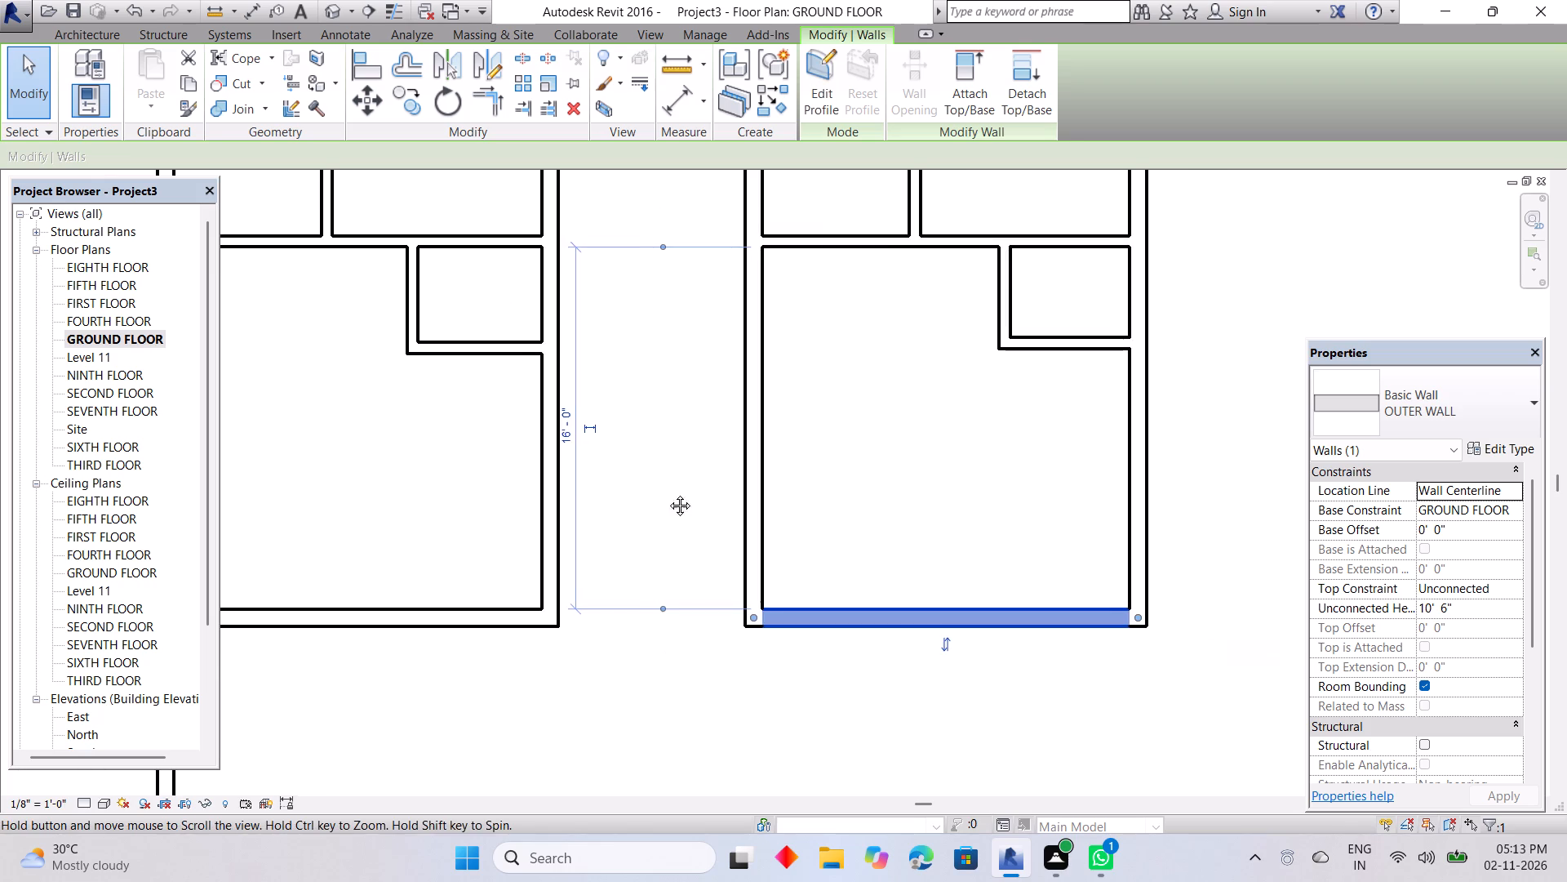
pyautogui.moveTo(668, 493); pyautogui.dragTo(806, 552, button='middle')
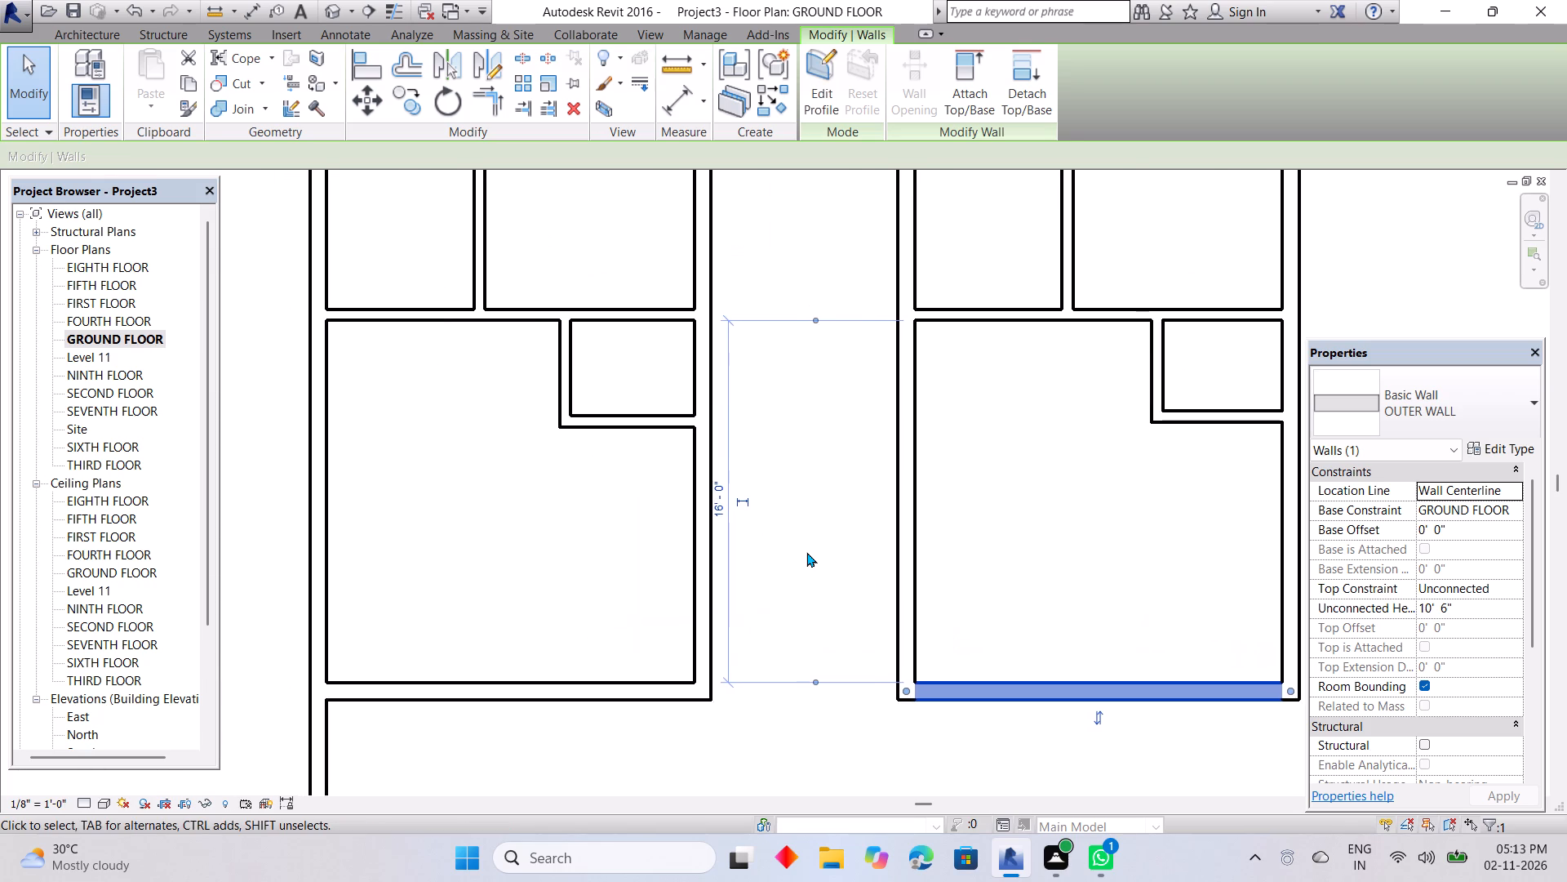
pyautogui.scroll(-2, 806, 552)
pyautogui.click(738, 513)
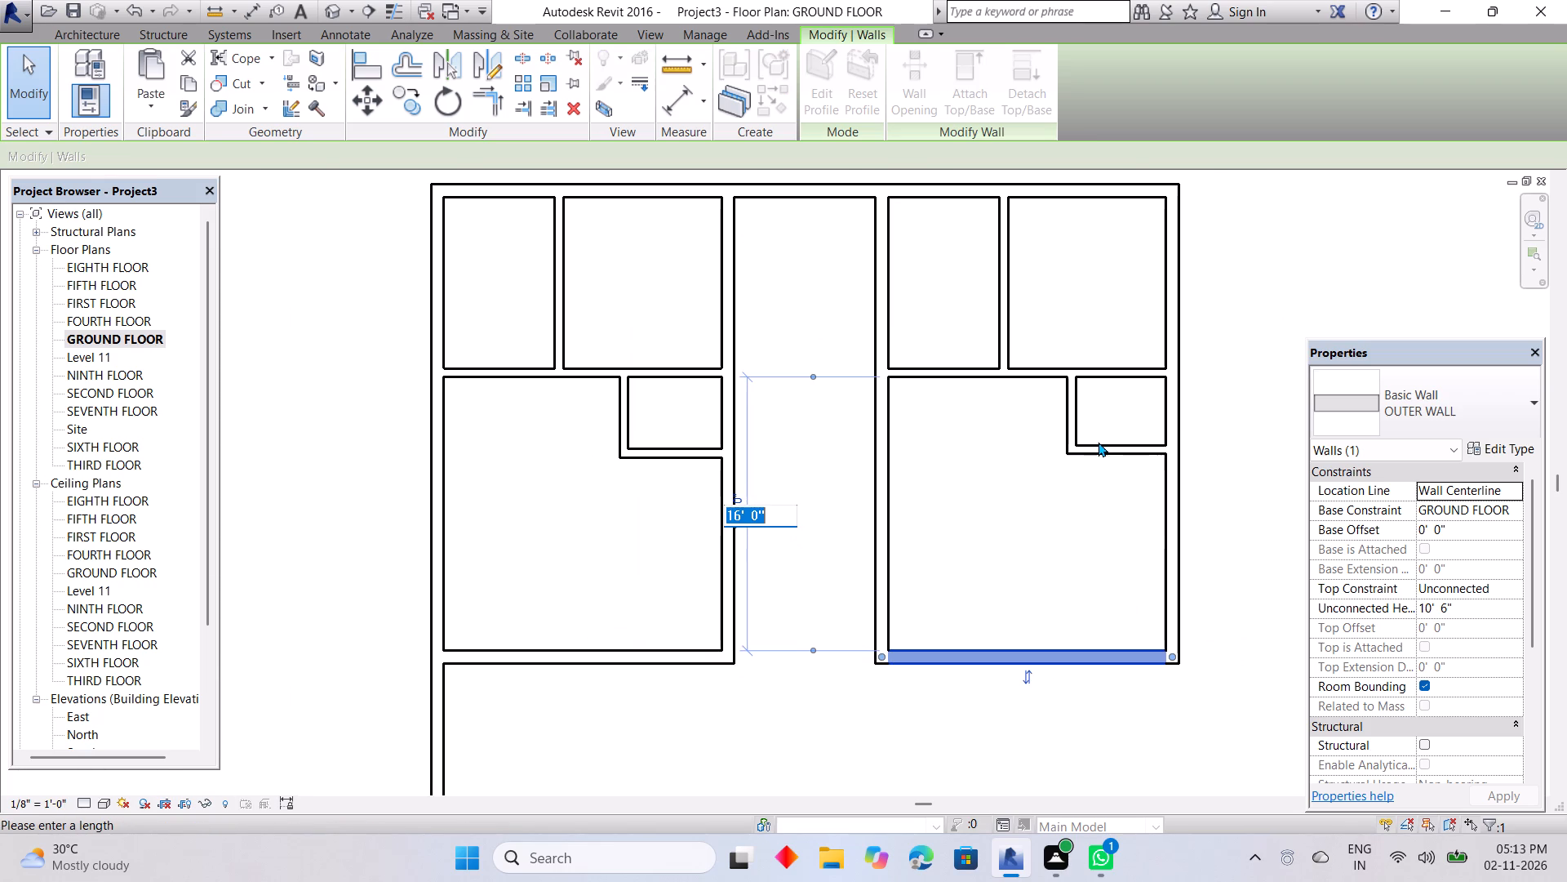
pyautogui.press('BackSpace')
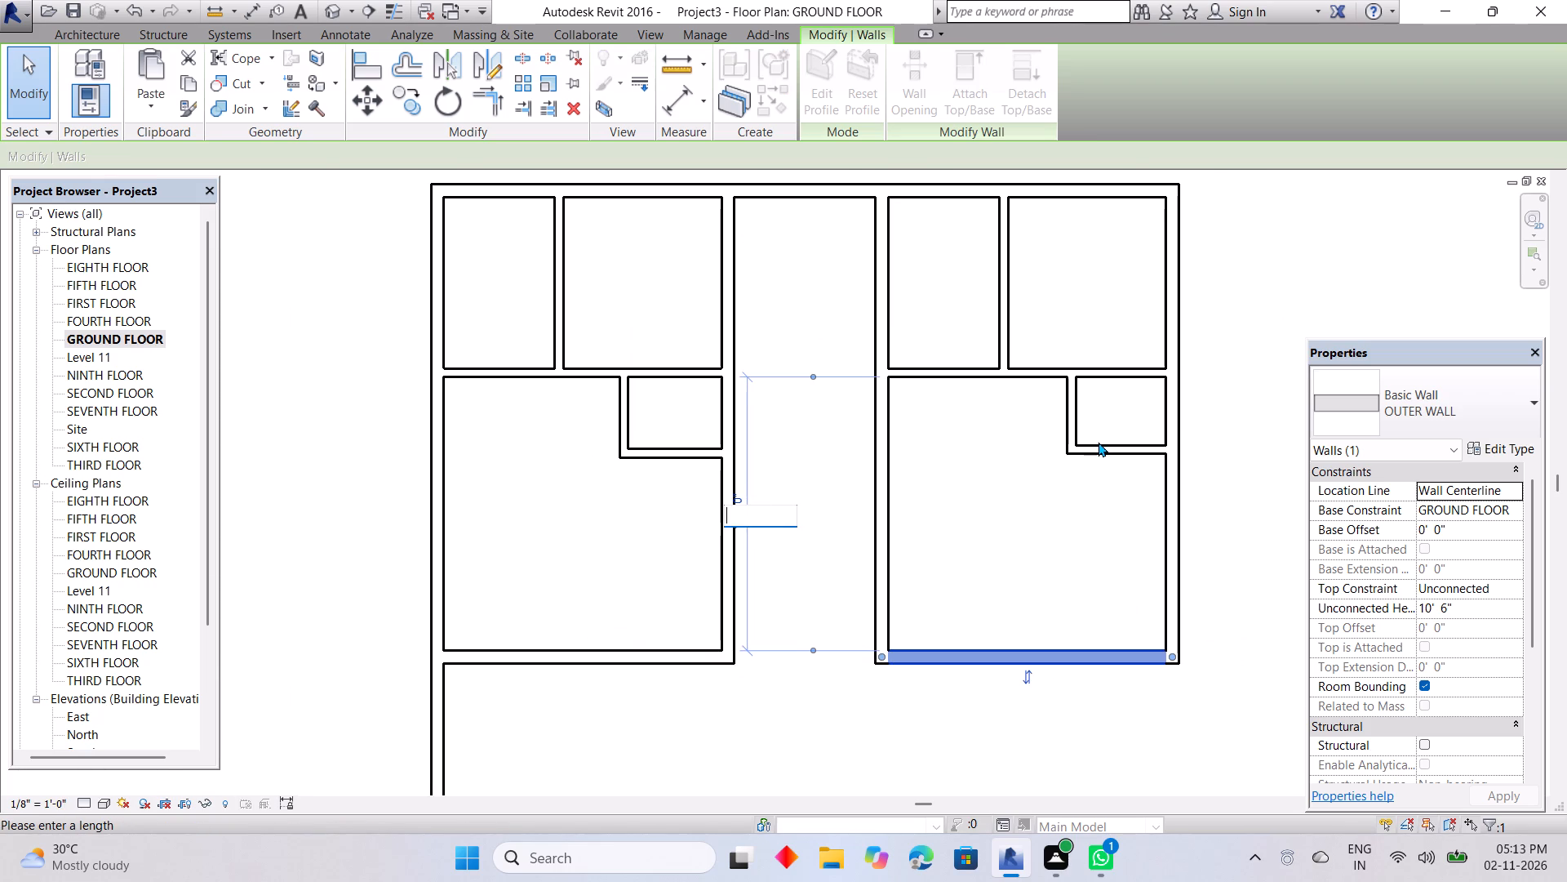
pyautogui.write('10')
pyautogui.press('Return')
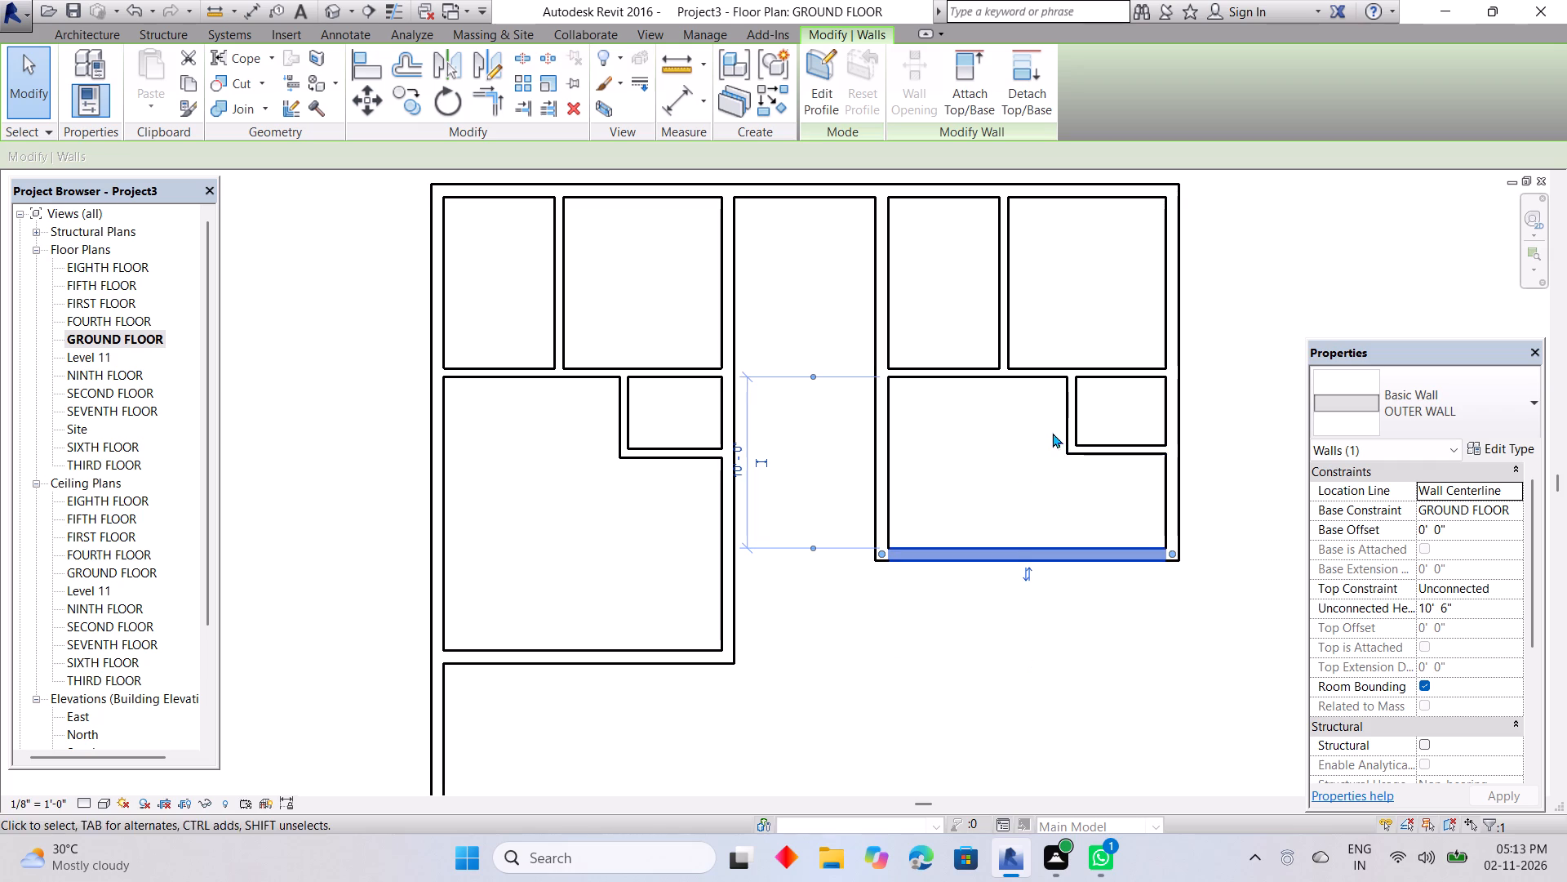
pyautogui.click(826, 639)
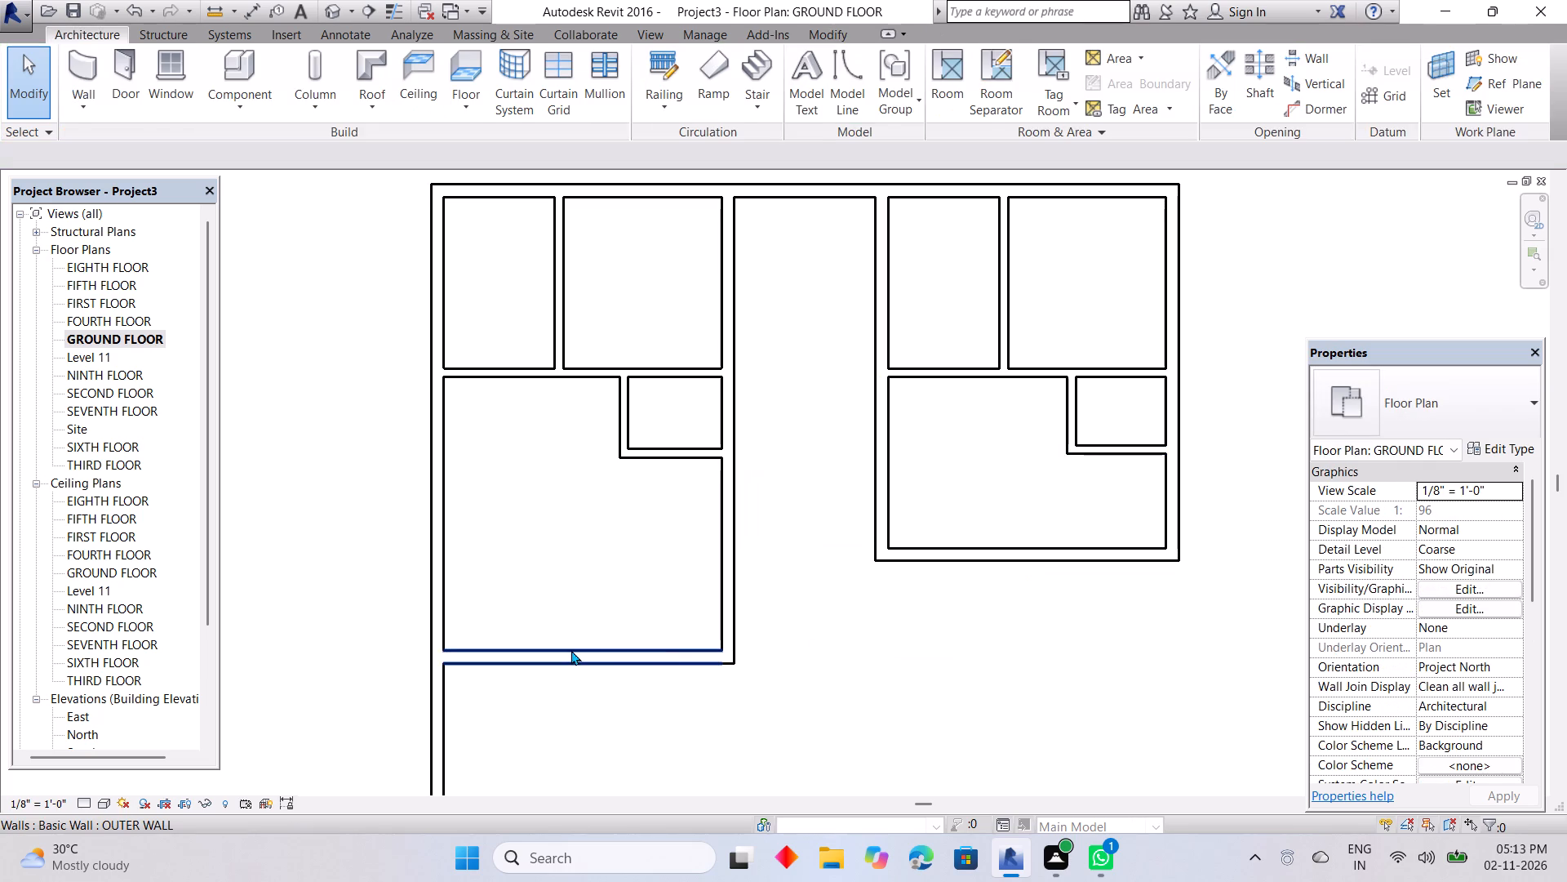
# Move the first block's bottom OUTER WALL to a clear distance of 10' 0" from the horizontal partition.
pyautogui.click(570, 650)
pyautogui.click(335, 516)
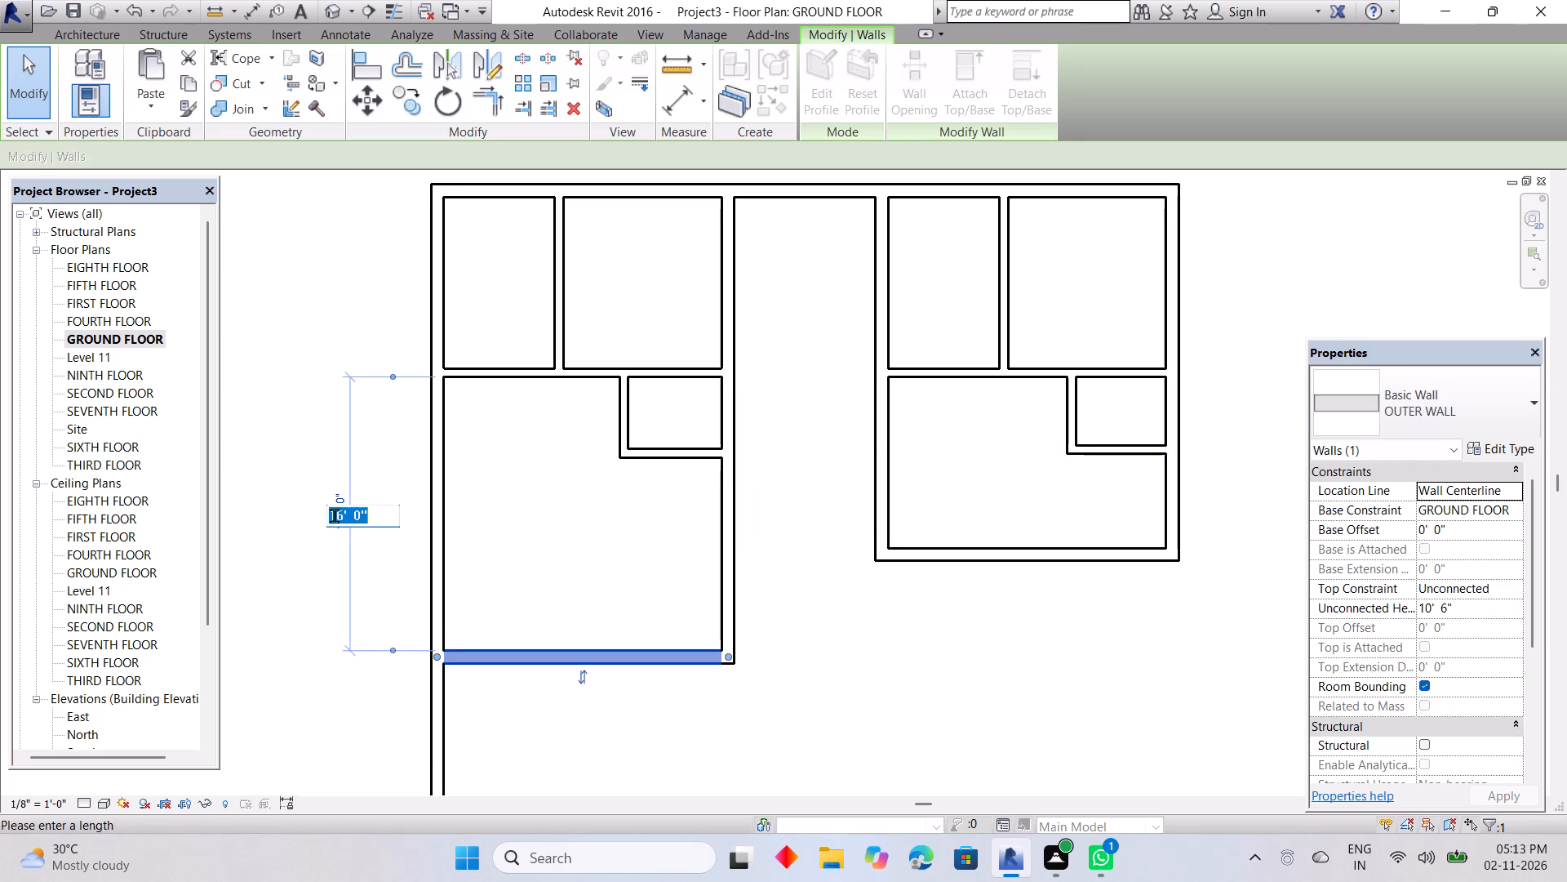
pyautogui.write('10')
pyautogui.press('Return')
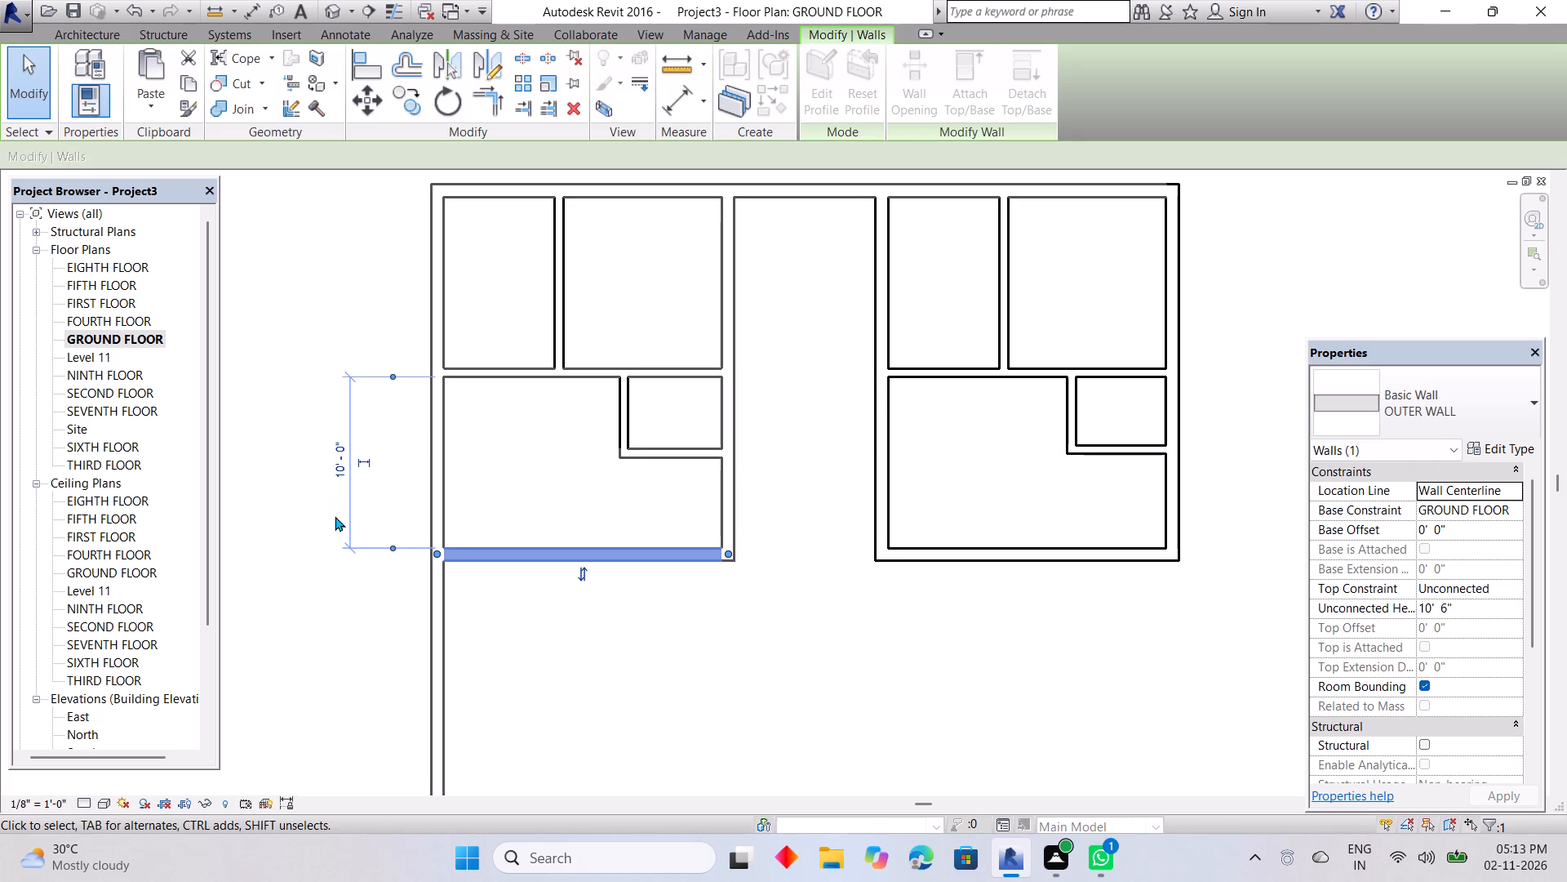
pyautogui.press('Escape')
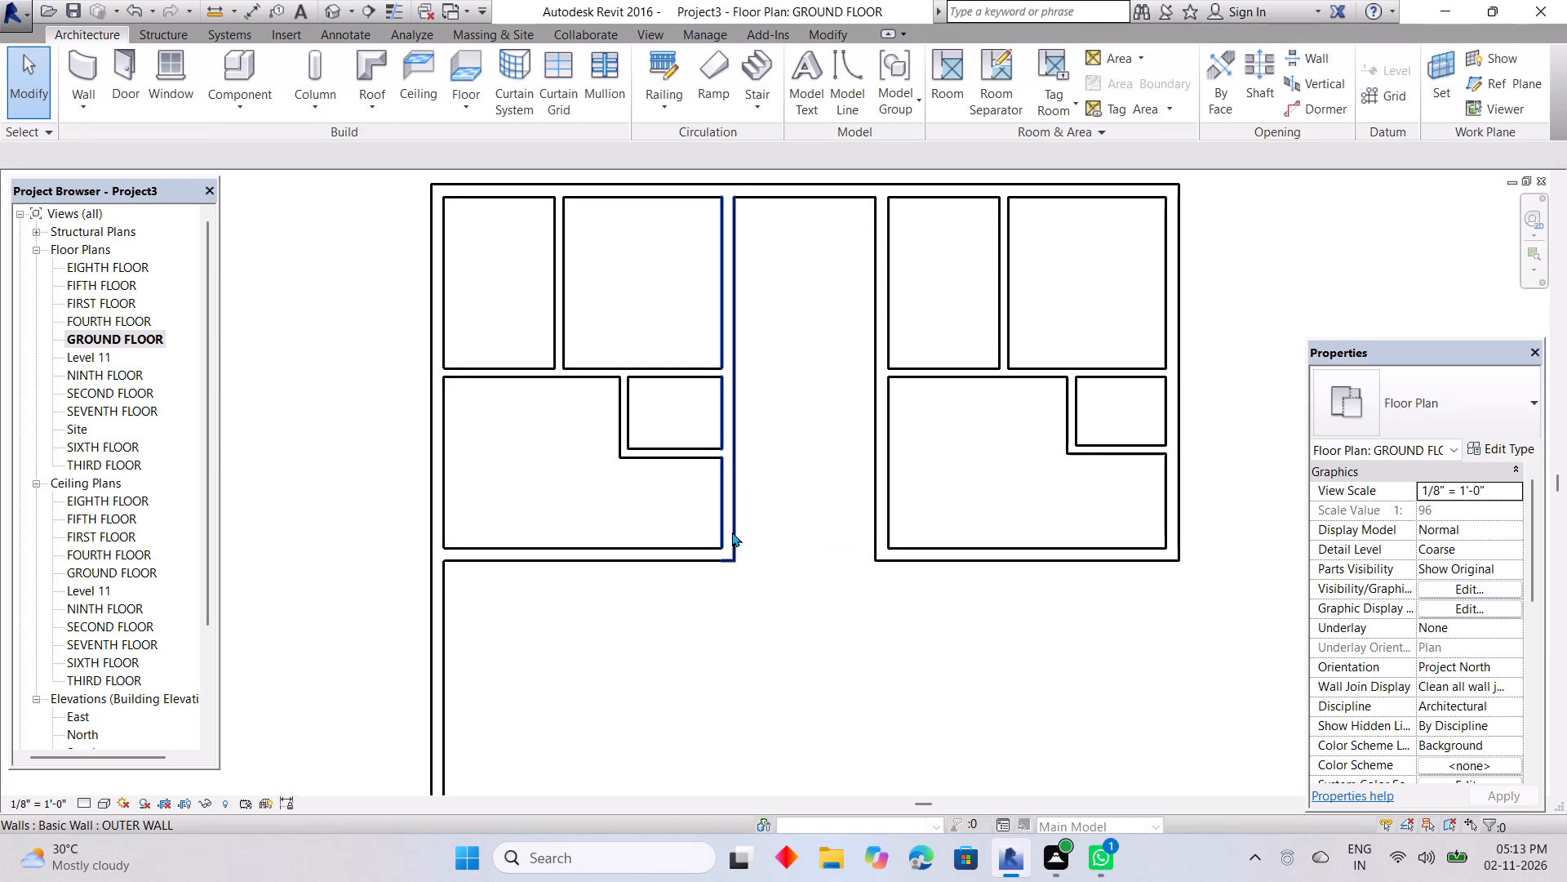
# Measure the first block's clear width between the inner faces of its left and right outer walls.
pyautogui.click(727, 522)
pyautogui.moveTo(726, 569); pyautogui.dragTo(781, 855, button='middle')
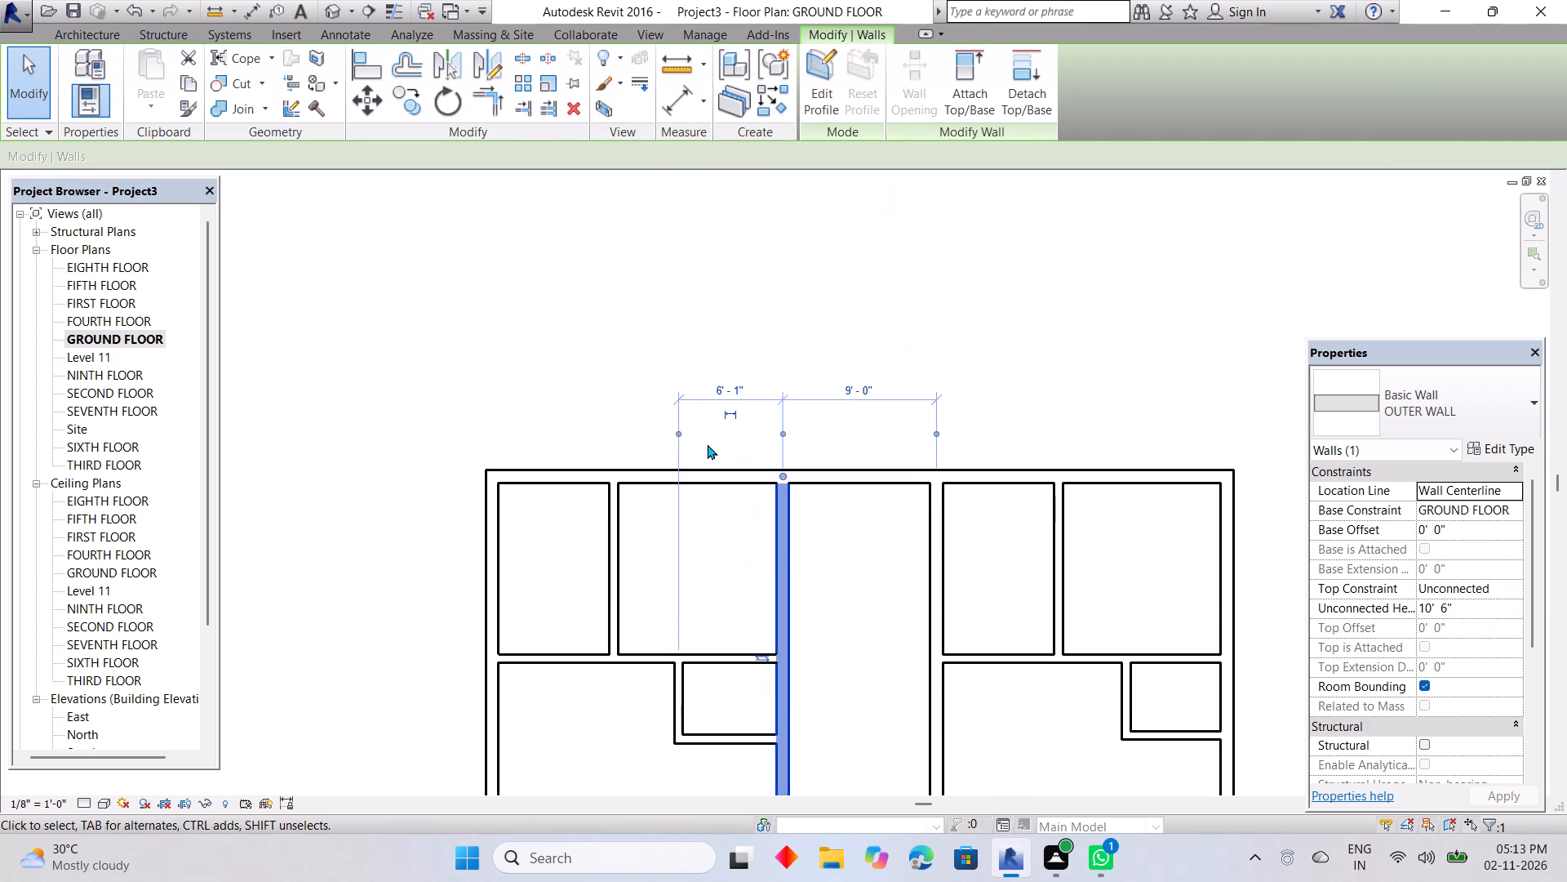
pyautogui.moveTo(679, 432); pyautogui.dragTo(496, 482)
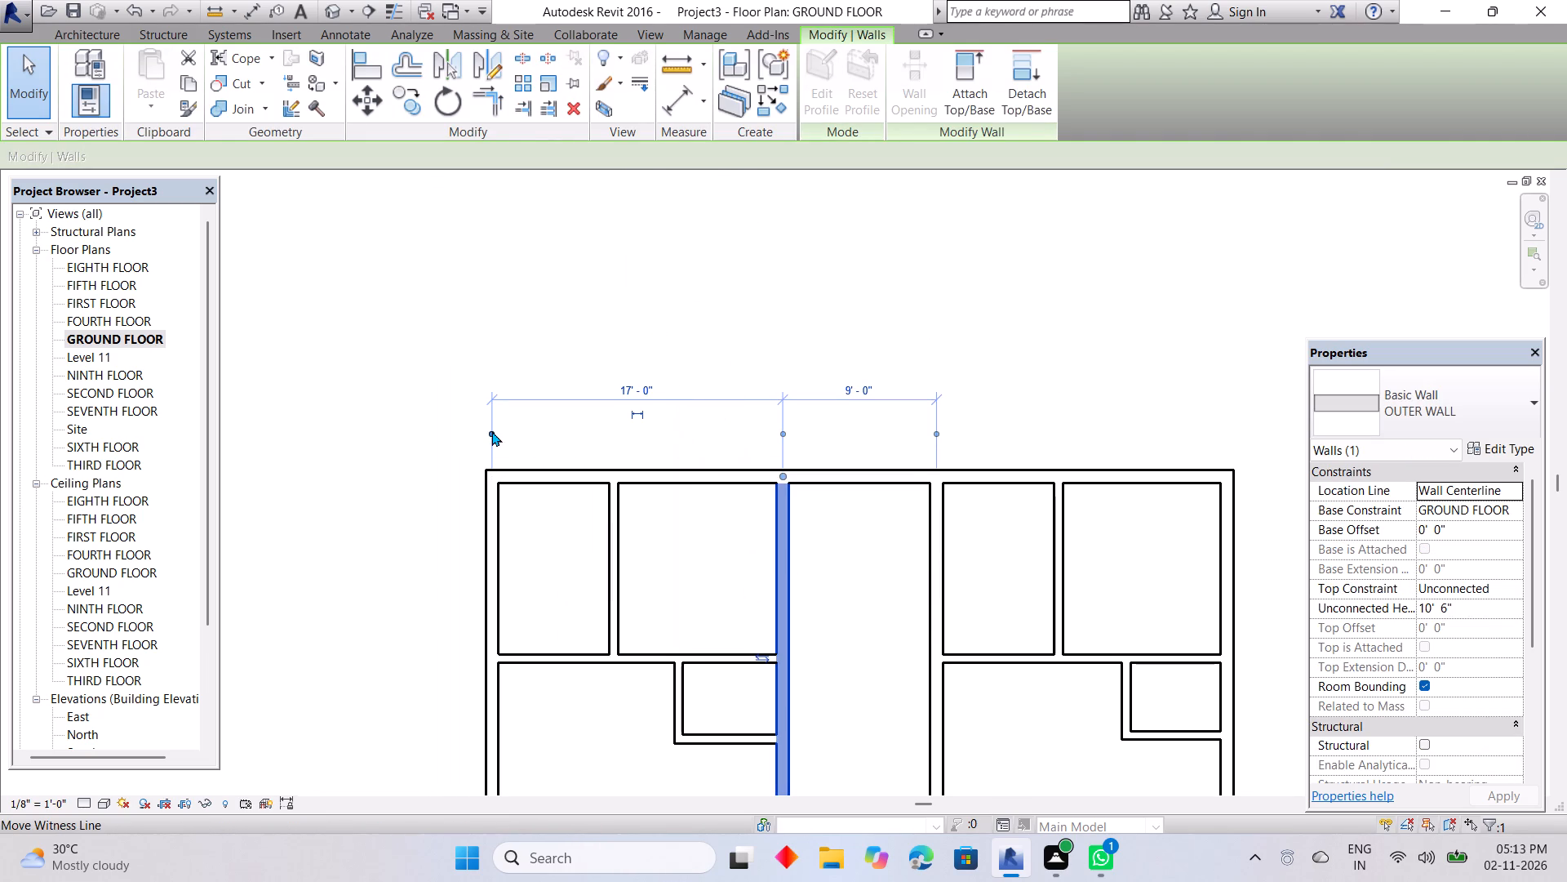
pyautogui.click(491, 431)
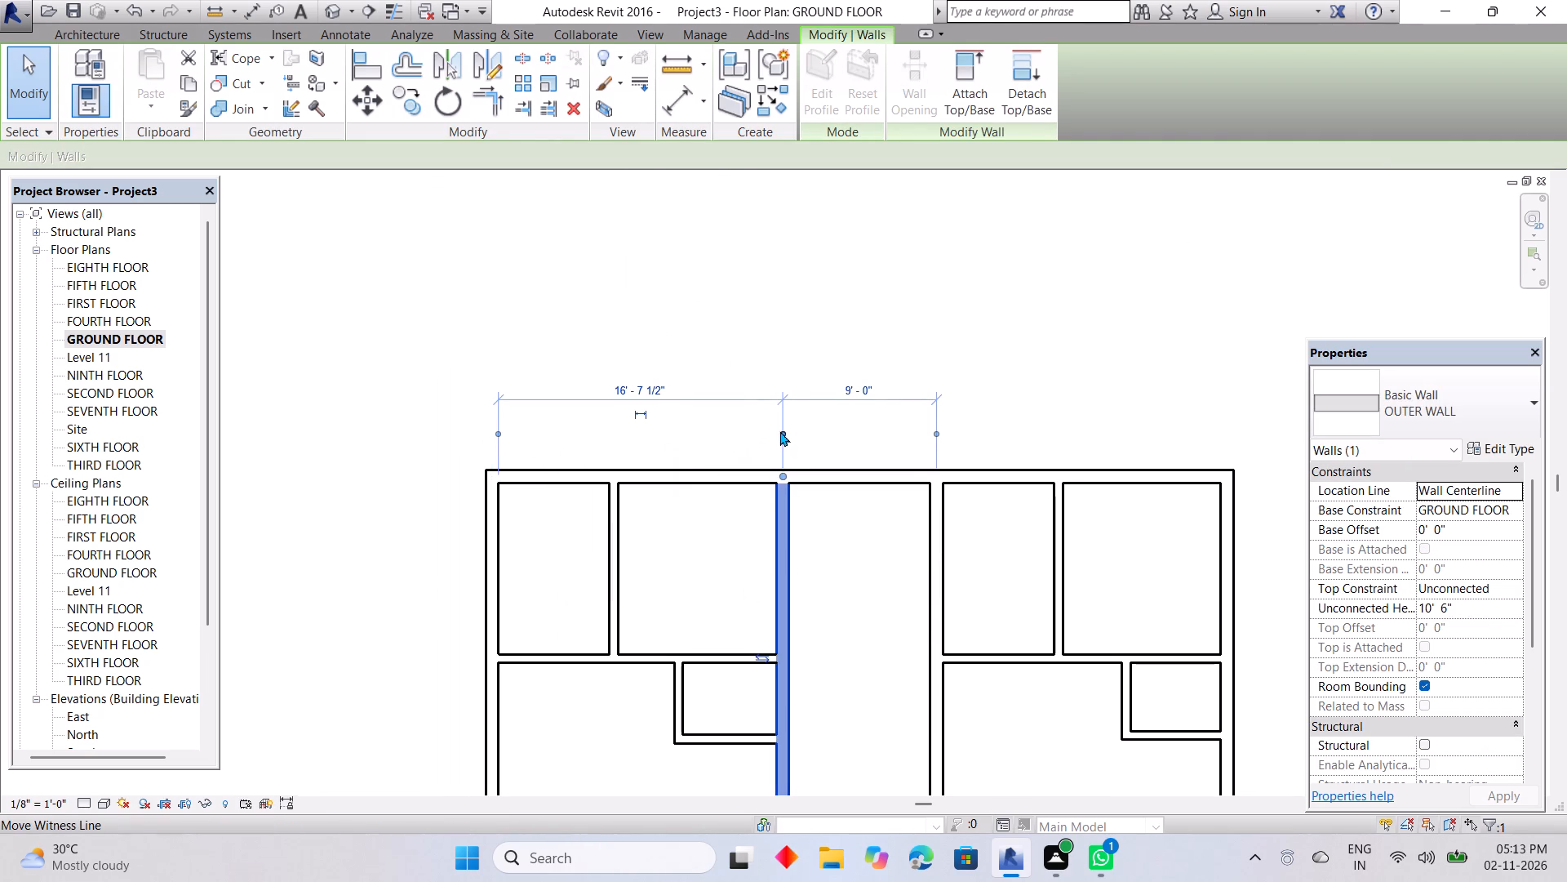
pyautogui.click(779, 430)
pyautogui.click(792, 432)
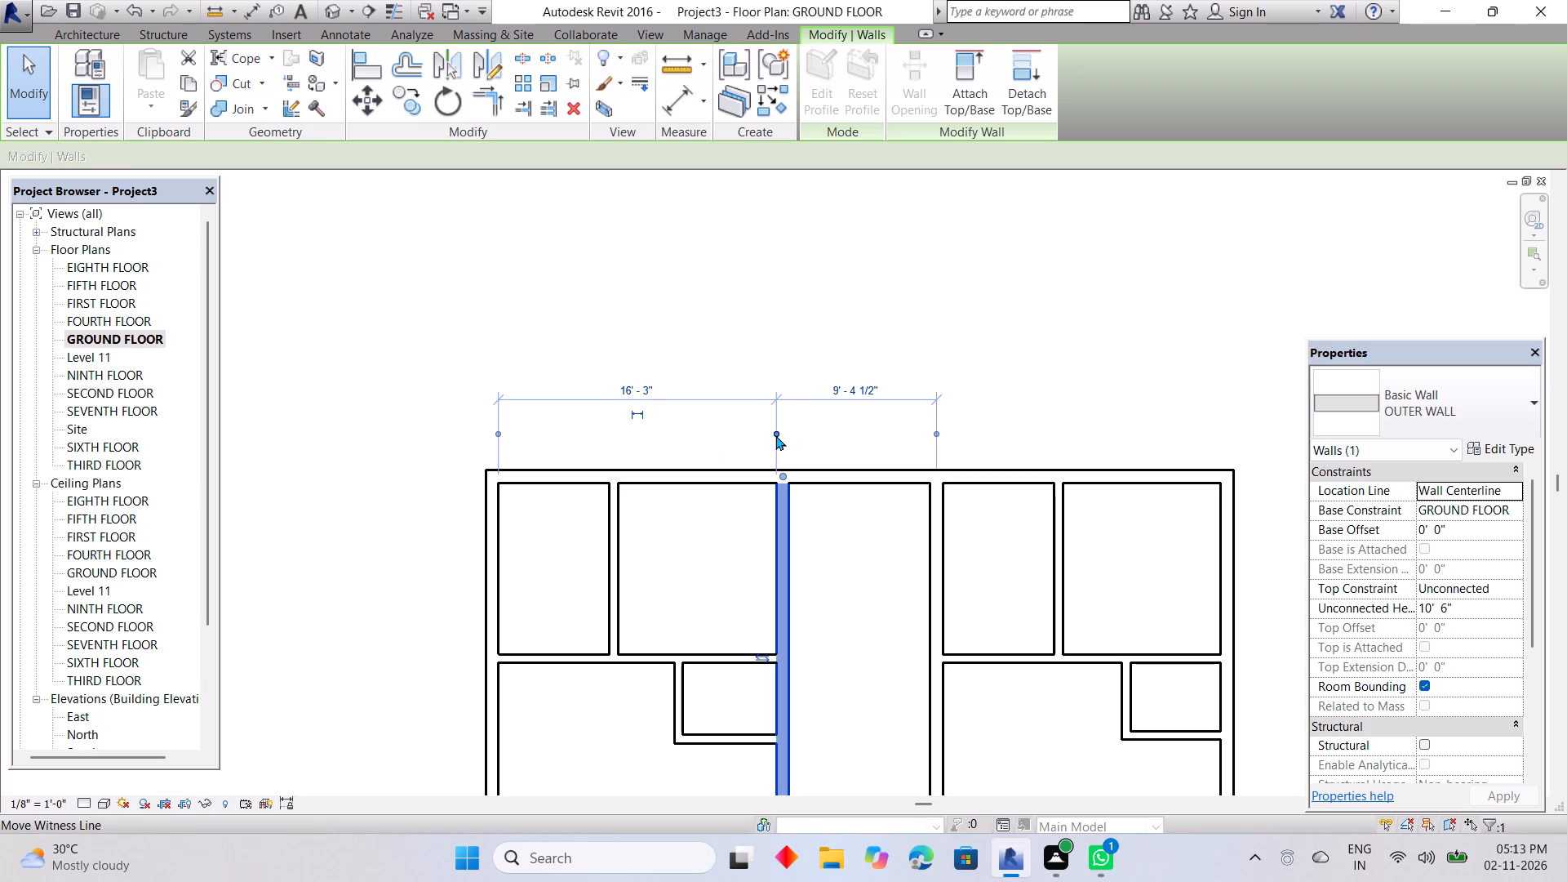
pyautogui.scroll(-4, 678, 448)
pyautogui.press('Escape')
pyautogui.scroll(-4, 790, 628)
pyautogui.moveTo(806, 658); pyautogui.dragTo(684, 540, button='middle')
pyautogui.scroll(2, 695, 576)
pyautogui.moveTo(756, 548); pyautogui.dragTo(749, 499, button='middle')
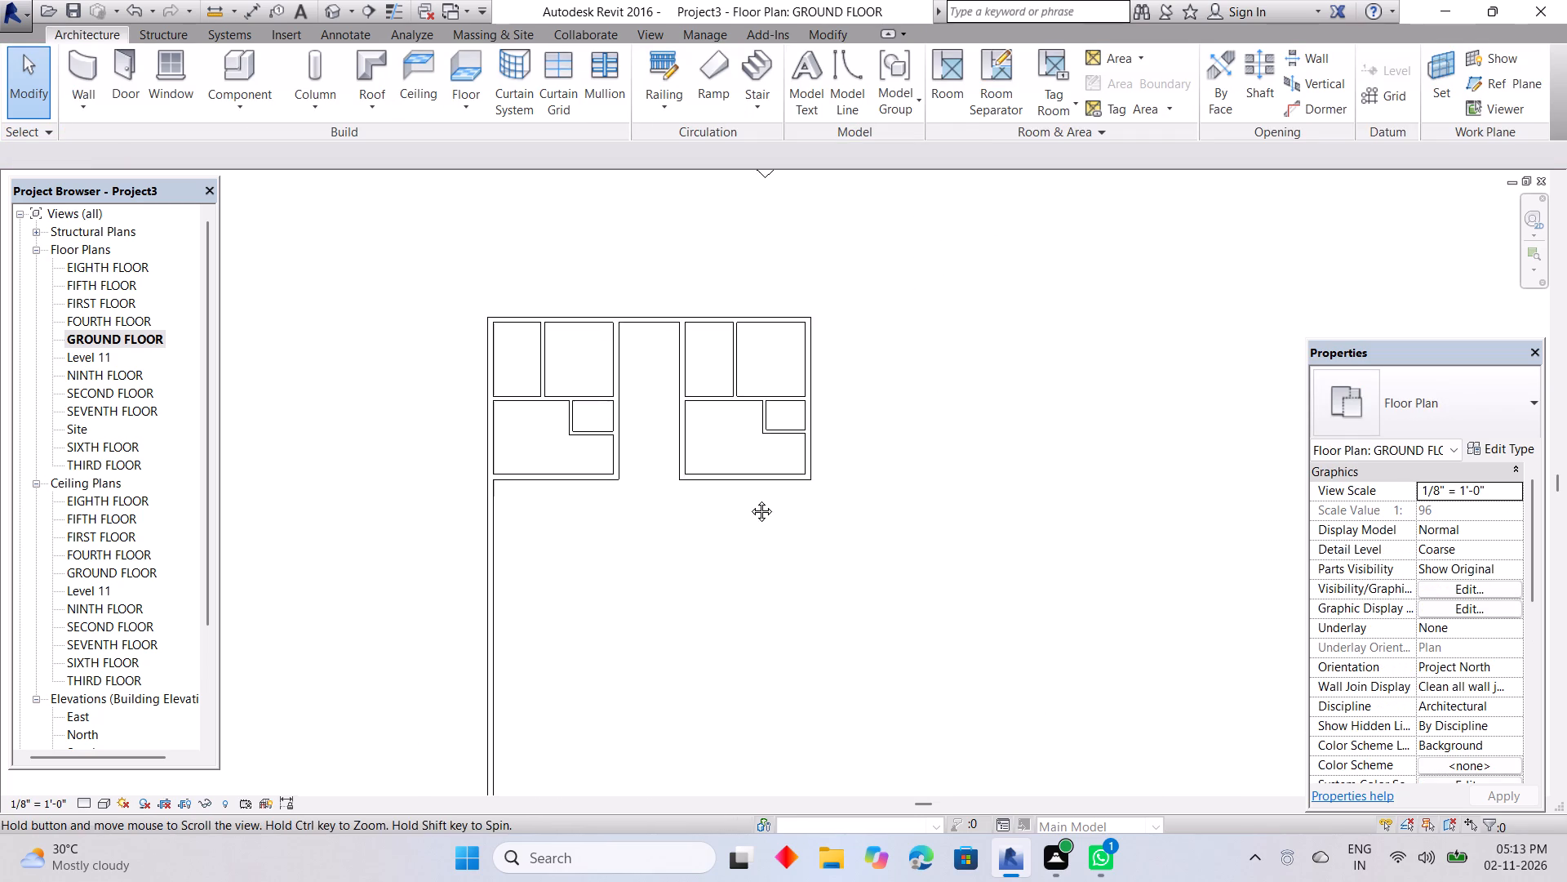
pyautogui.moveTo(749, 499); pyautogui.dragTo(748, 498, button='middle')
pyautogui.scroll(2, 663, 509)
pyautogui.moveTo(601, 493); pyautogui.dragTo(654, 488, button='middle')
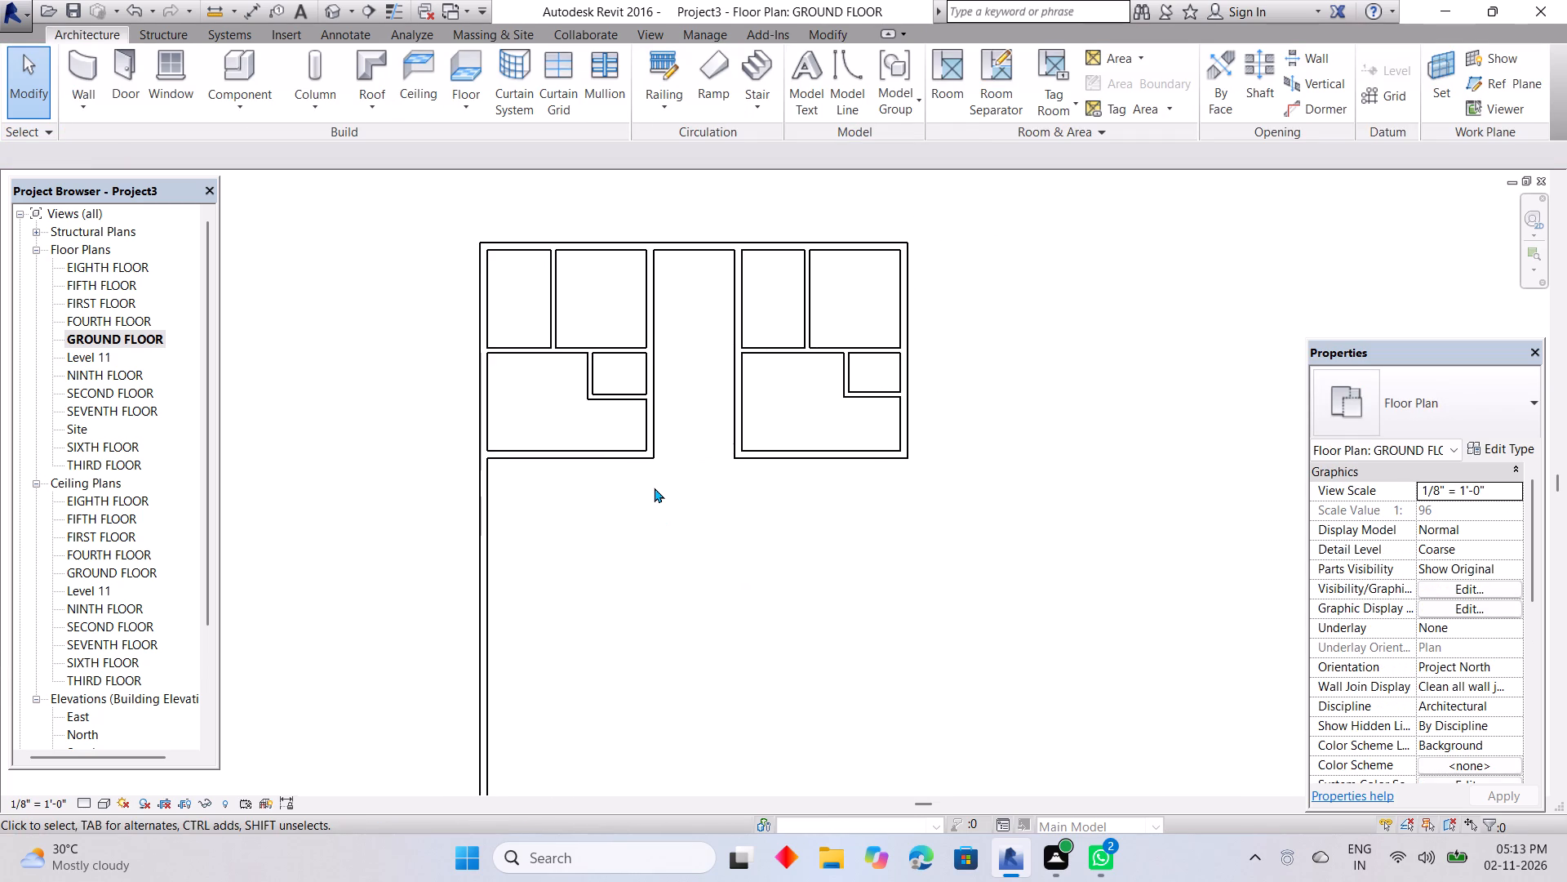
# Copy the first block's right and bottom outer walls and inner partitions 21' 0" straight down to form a second block below it.
pyautogui.moveTo(600, 314); pyautogui.dragTo(600, 341, button='middle')
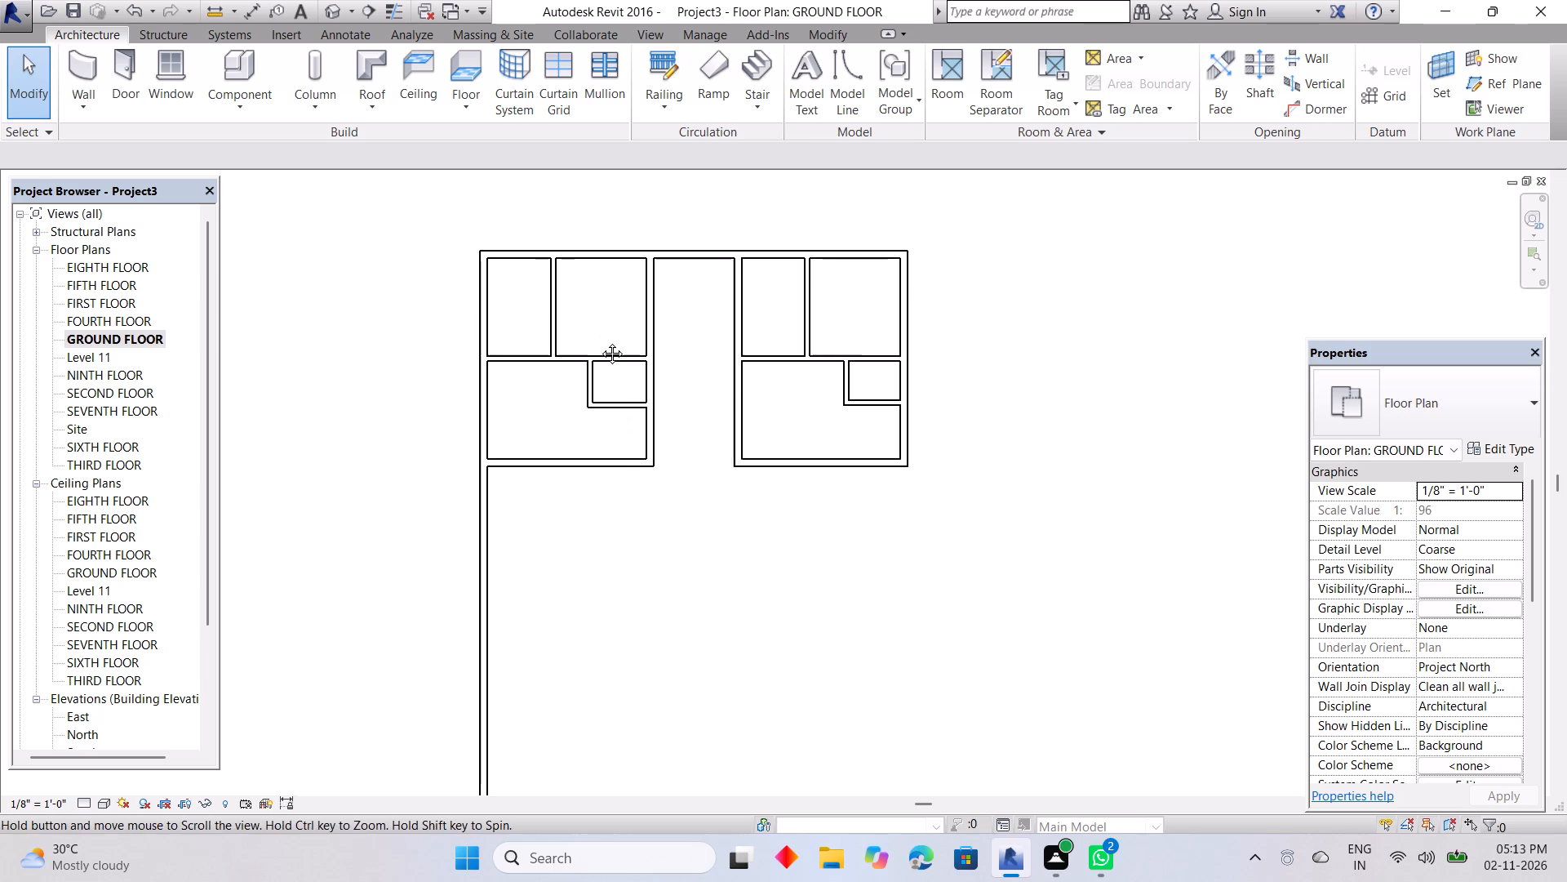
pyautogui.moveTo(600, 341); pyautogui.dragTo(600, 366, button='middle')
pyautogui.scroll(-1, 631, 475)
pyautogui.moveTo(655, 514); pyautogui.dragTo(712, 471, button='middle')
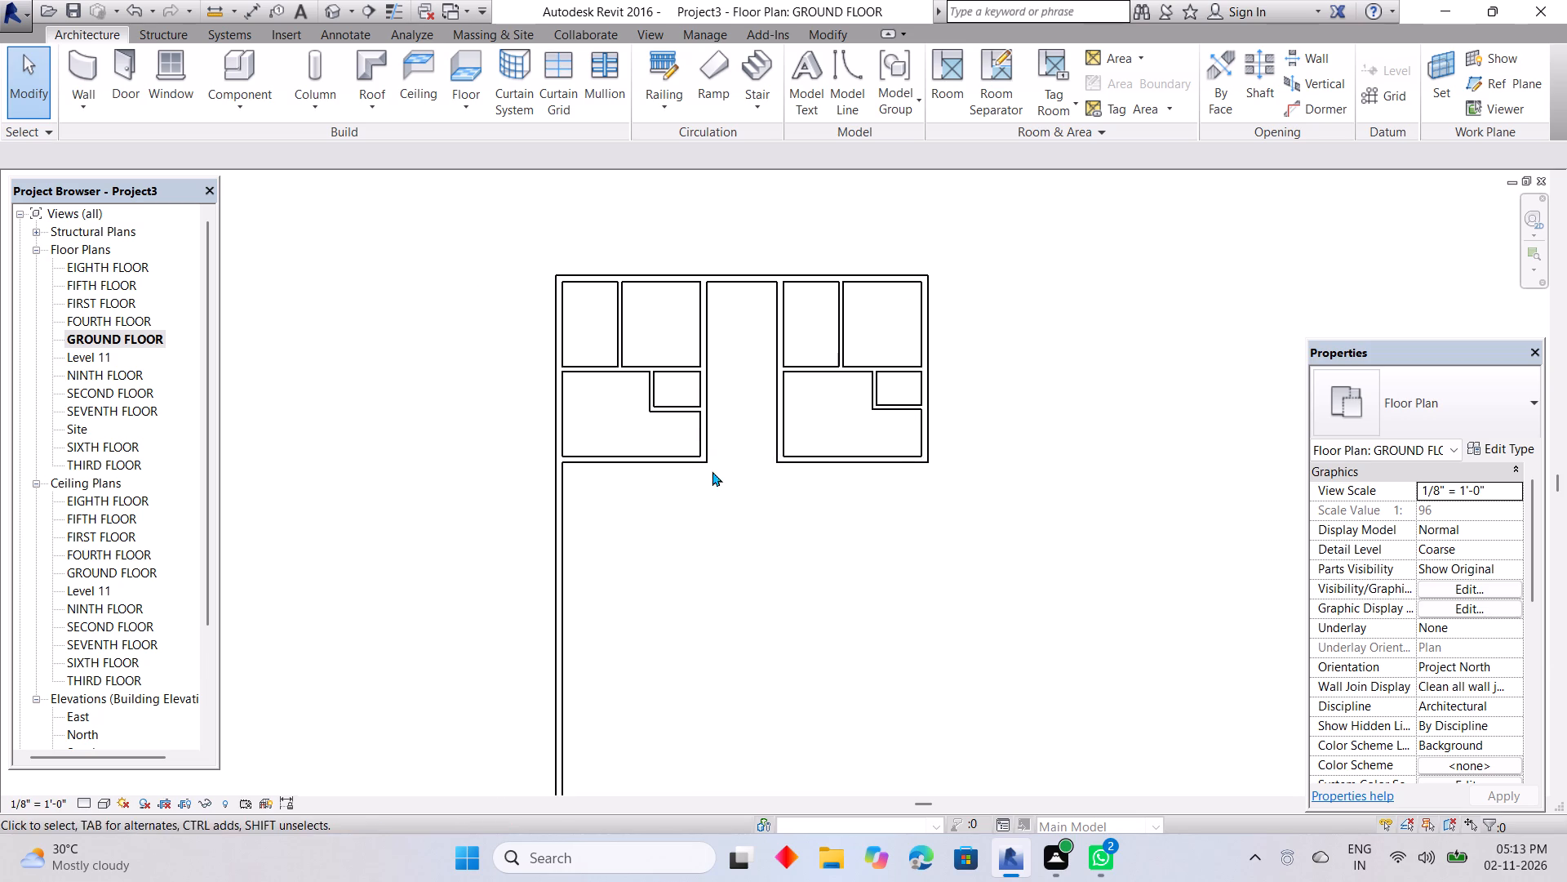
pyautogui.moveTo(513, 252); pyautogui.dragTo(551, 267)
pyautogui.moveTo(500, 245); pyautogui.dragTo(753, 536)
pyautogui.rightClick(753, 536)
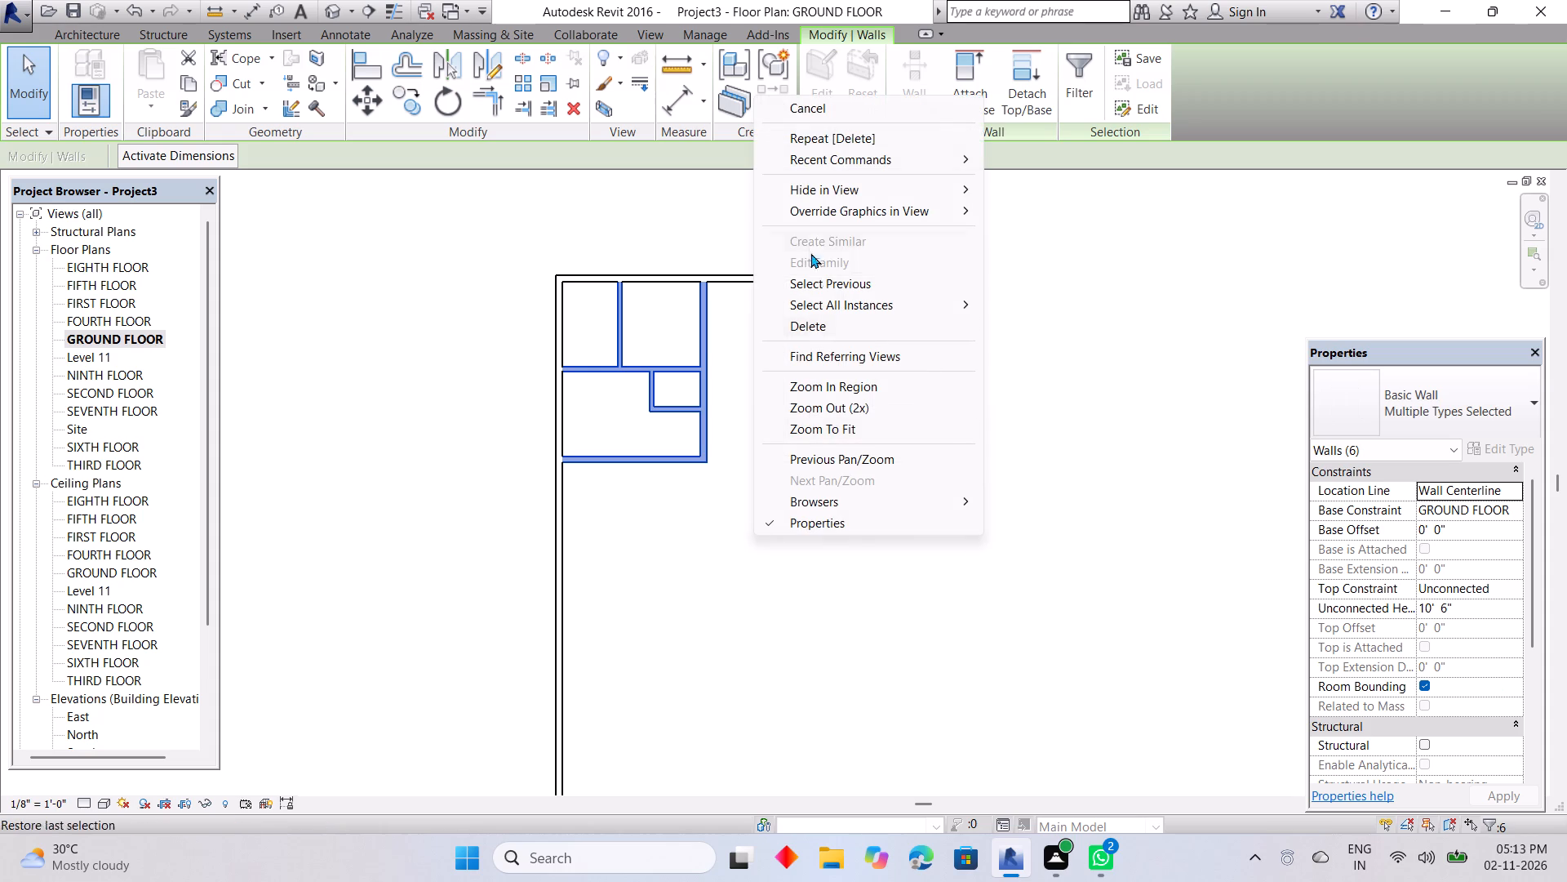
pyautogui.click(503, 239)
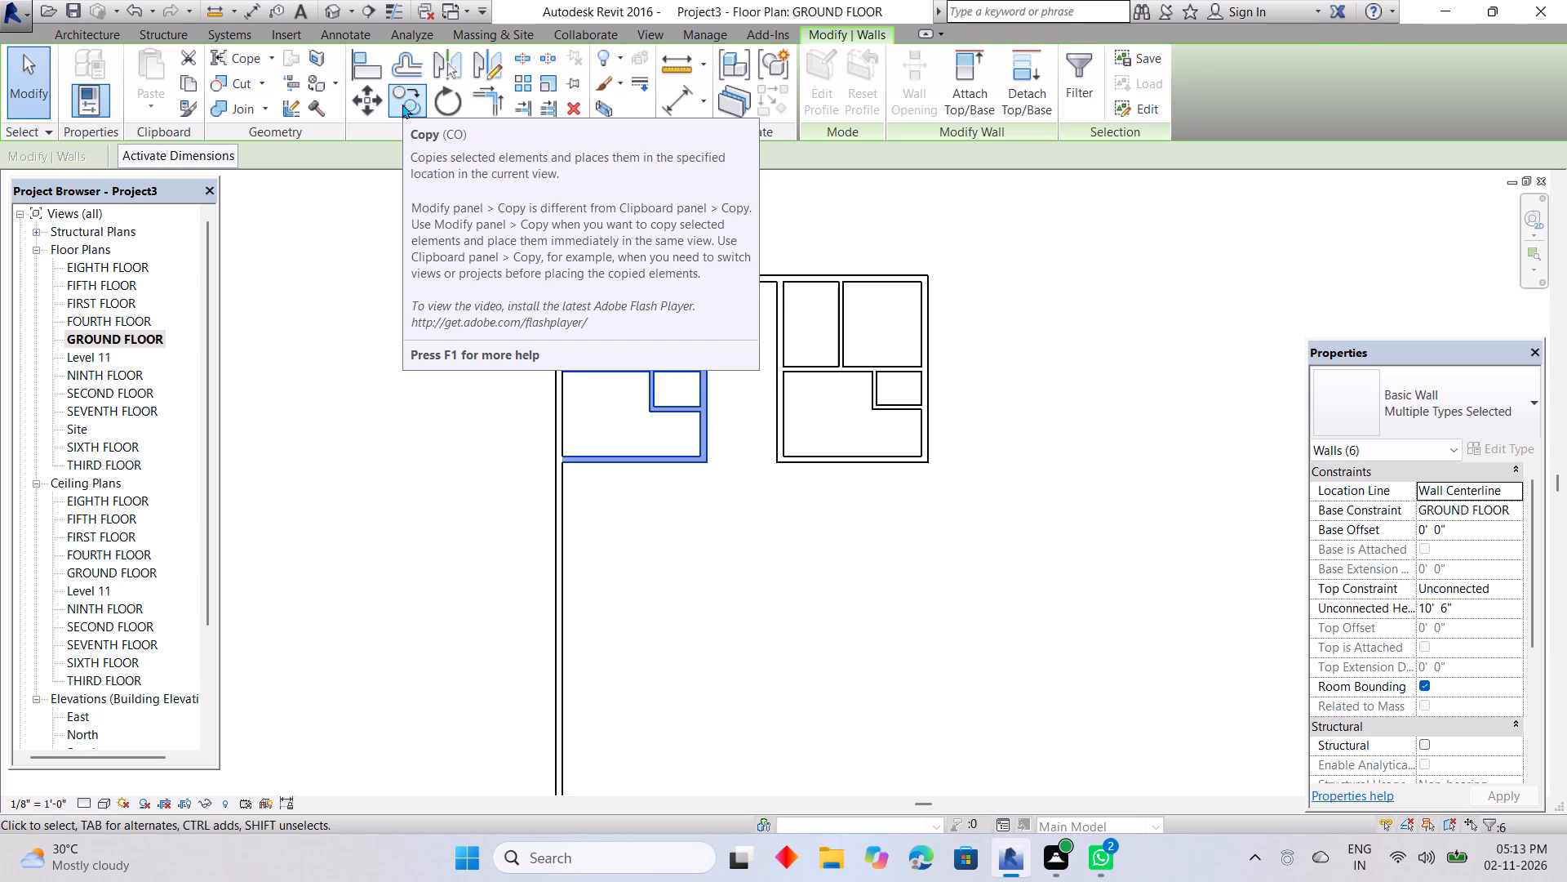
pyautogui.click(401, 103)
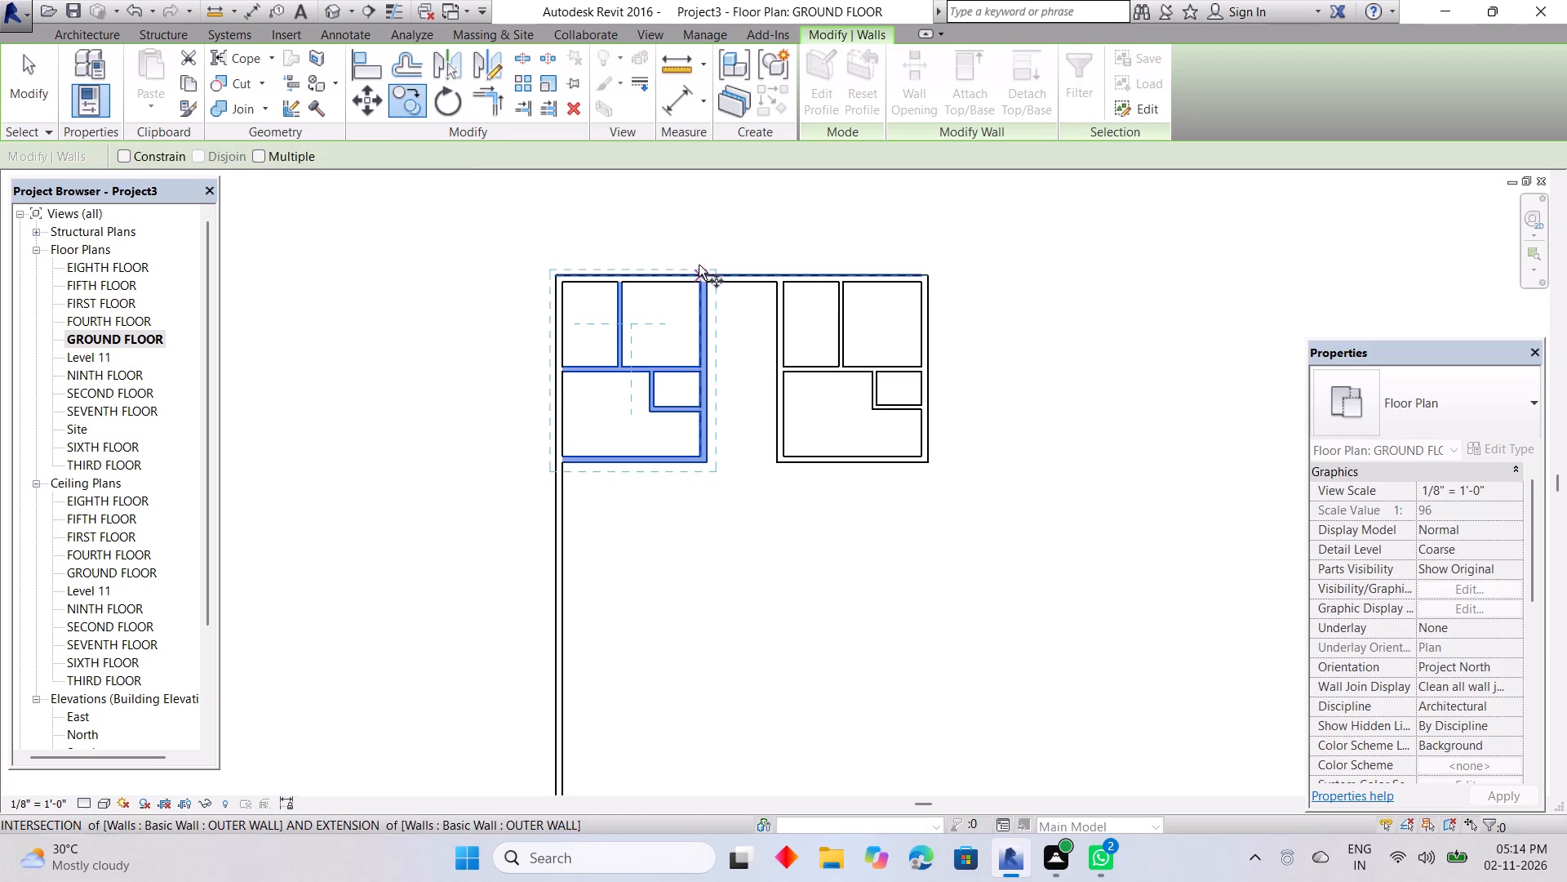
pyautogui.click(700, 276)
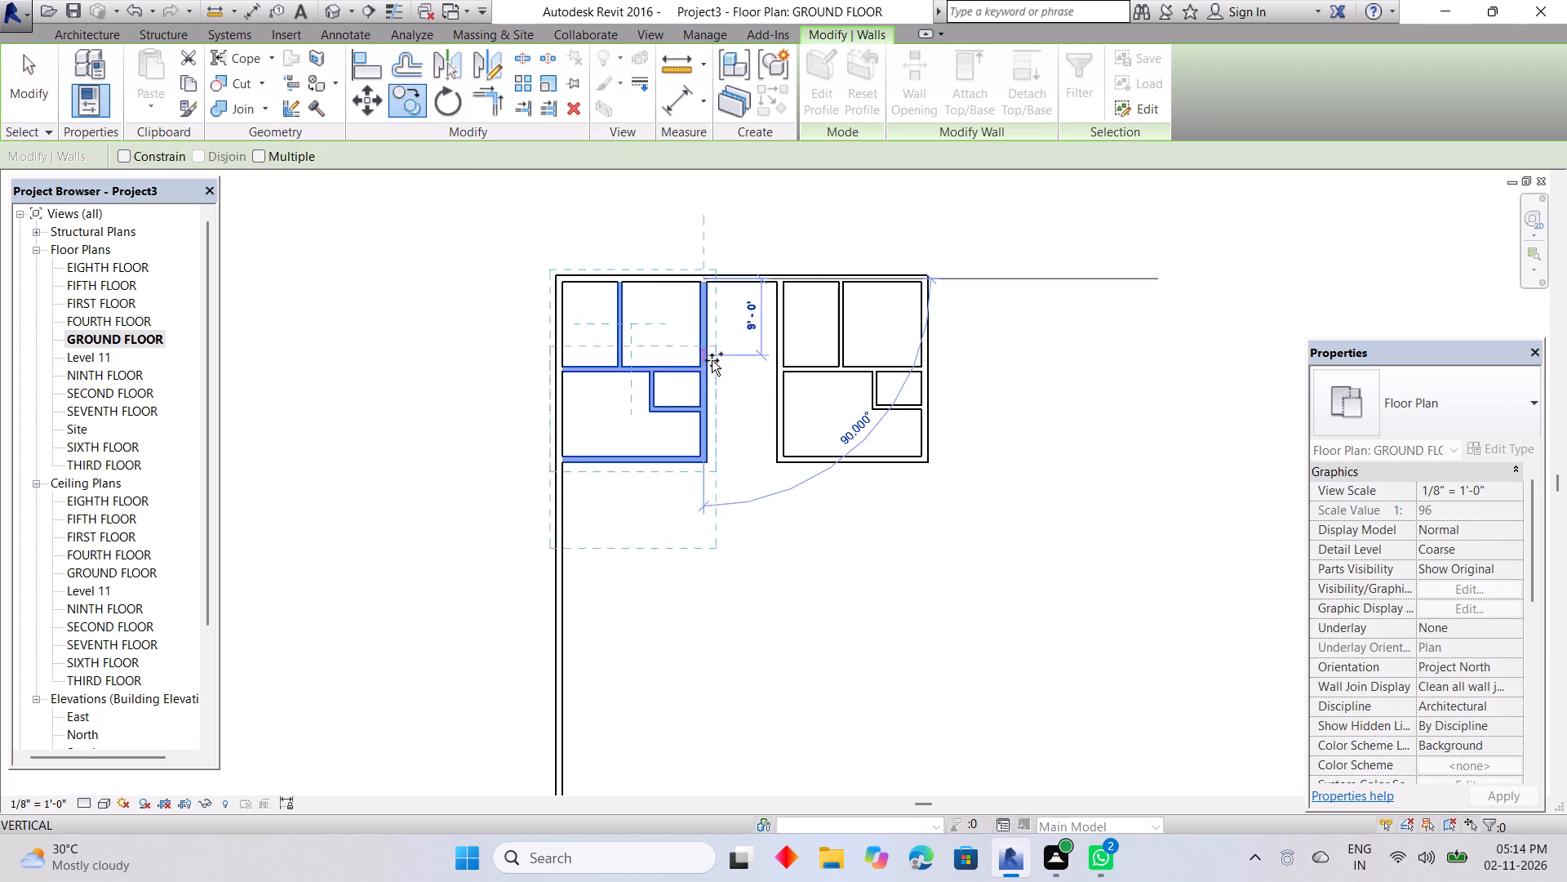
pyautogui.click(700, 459)
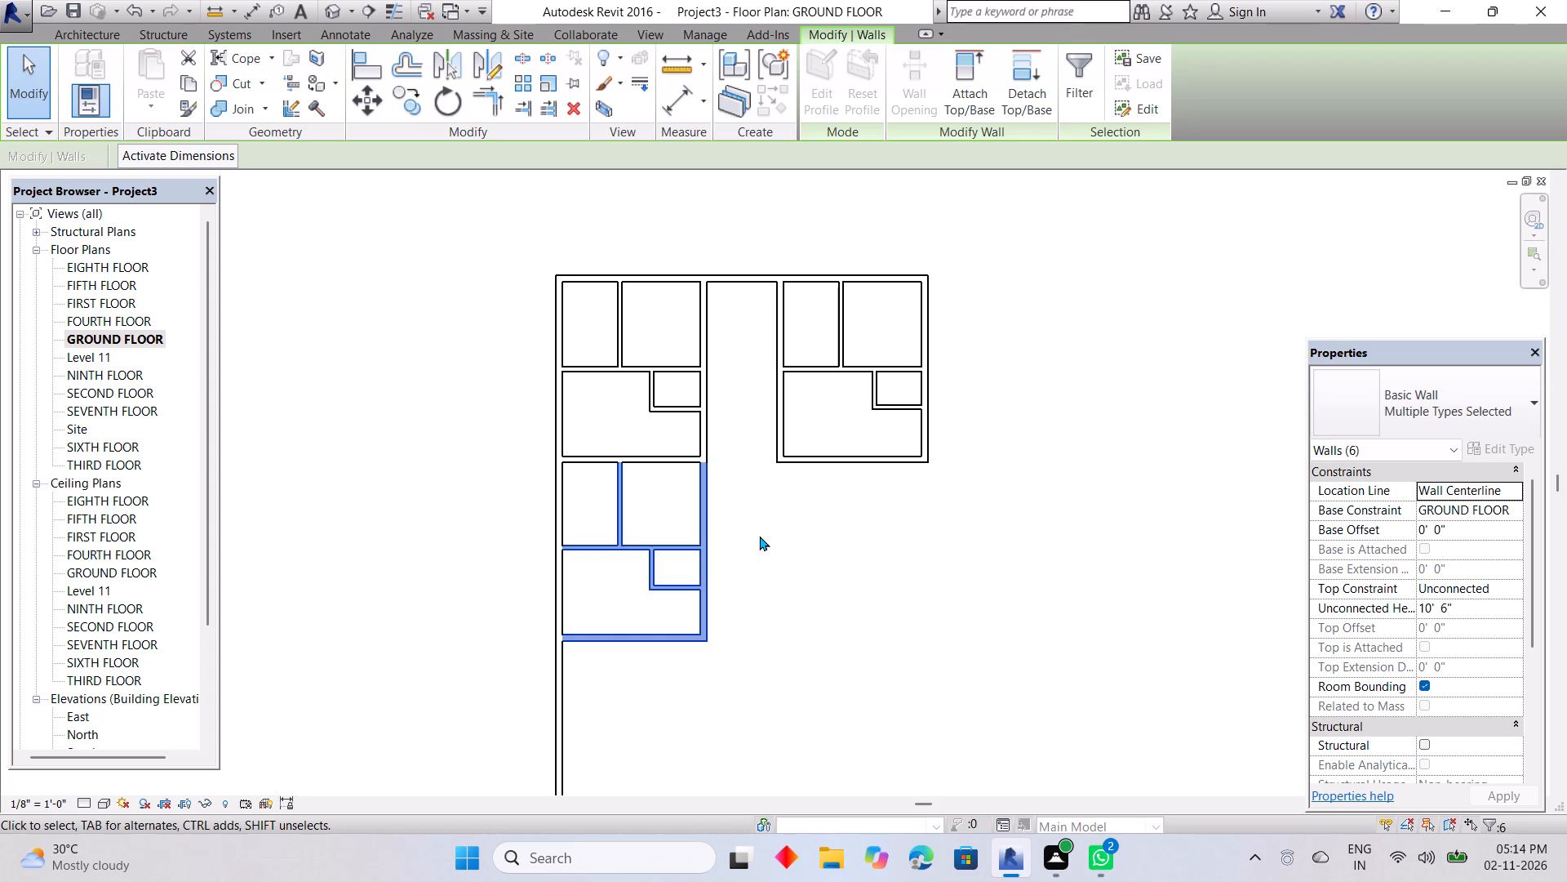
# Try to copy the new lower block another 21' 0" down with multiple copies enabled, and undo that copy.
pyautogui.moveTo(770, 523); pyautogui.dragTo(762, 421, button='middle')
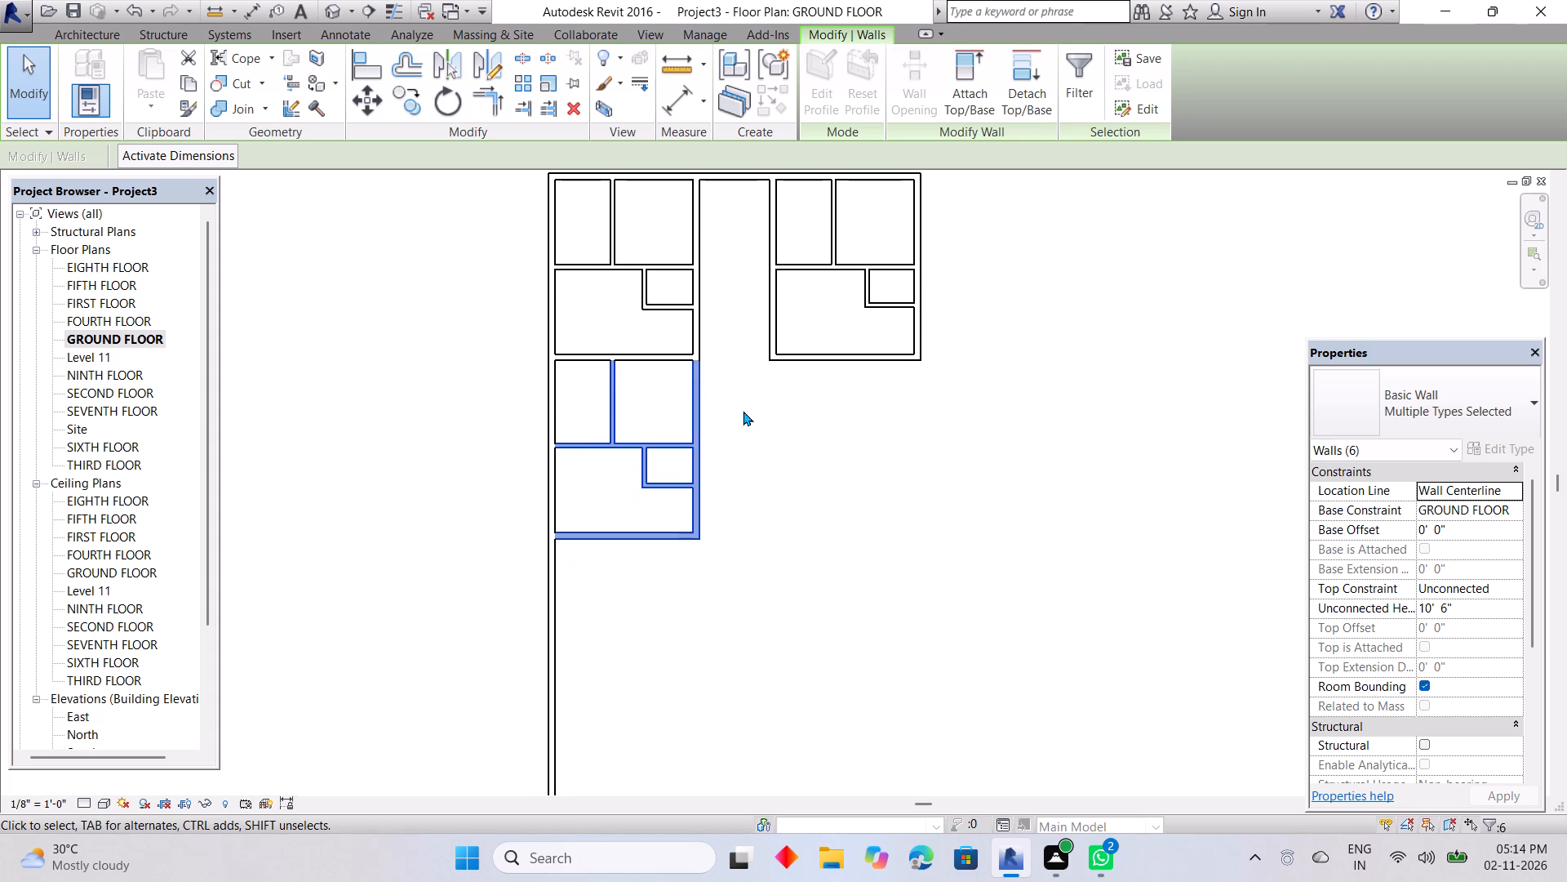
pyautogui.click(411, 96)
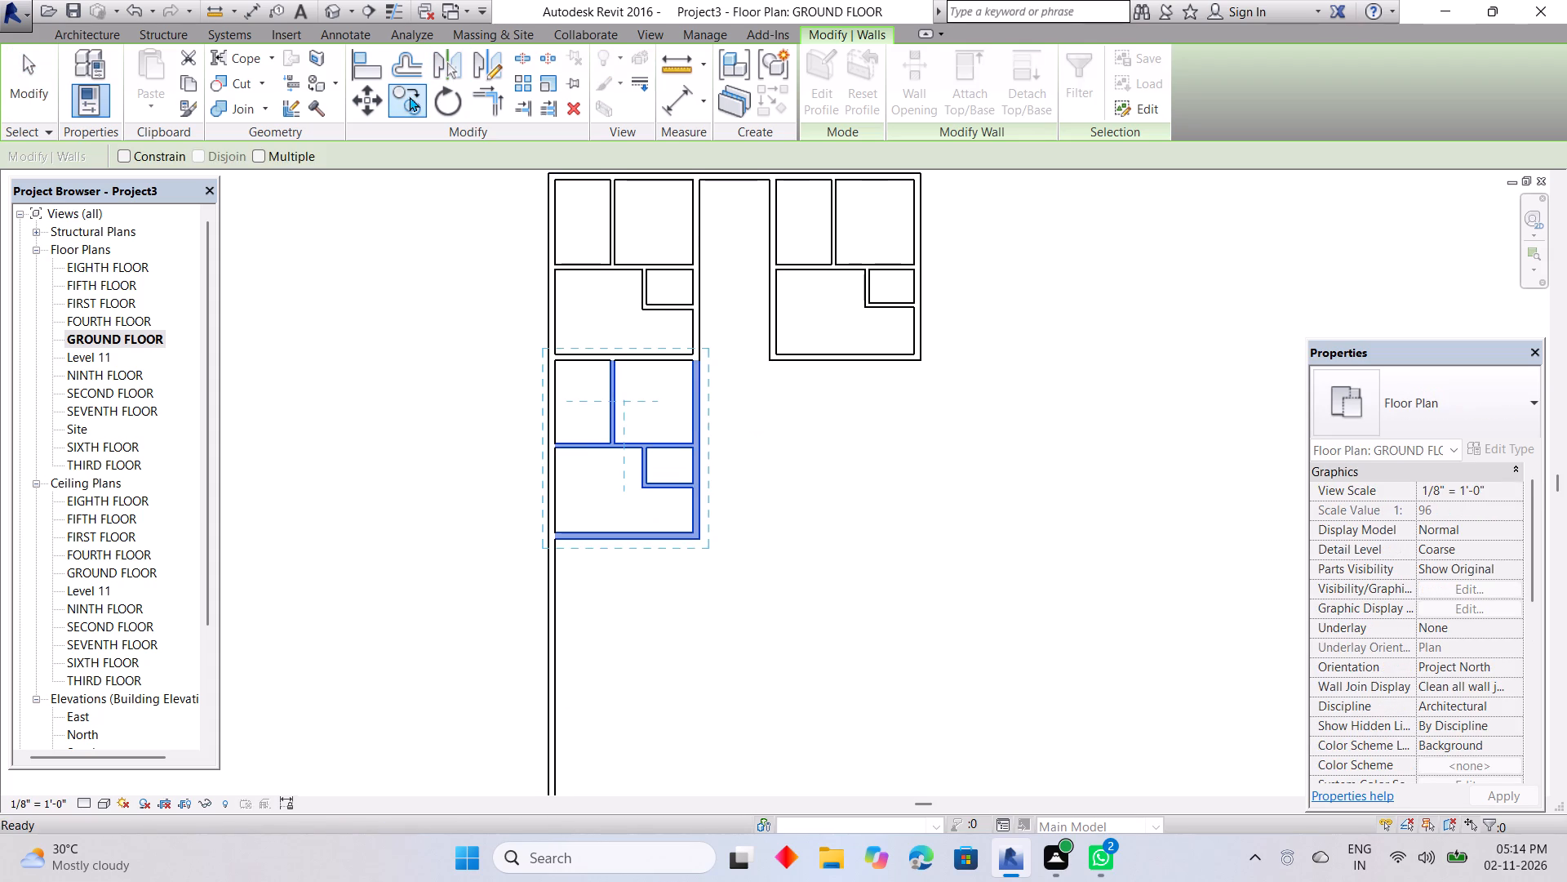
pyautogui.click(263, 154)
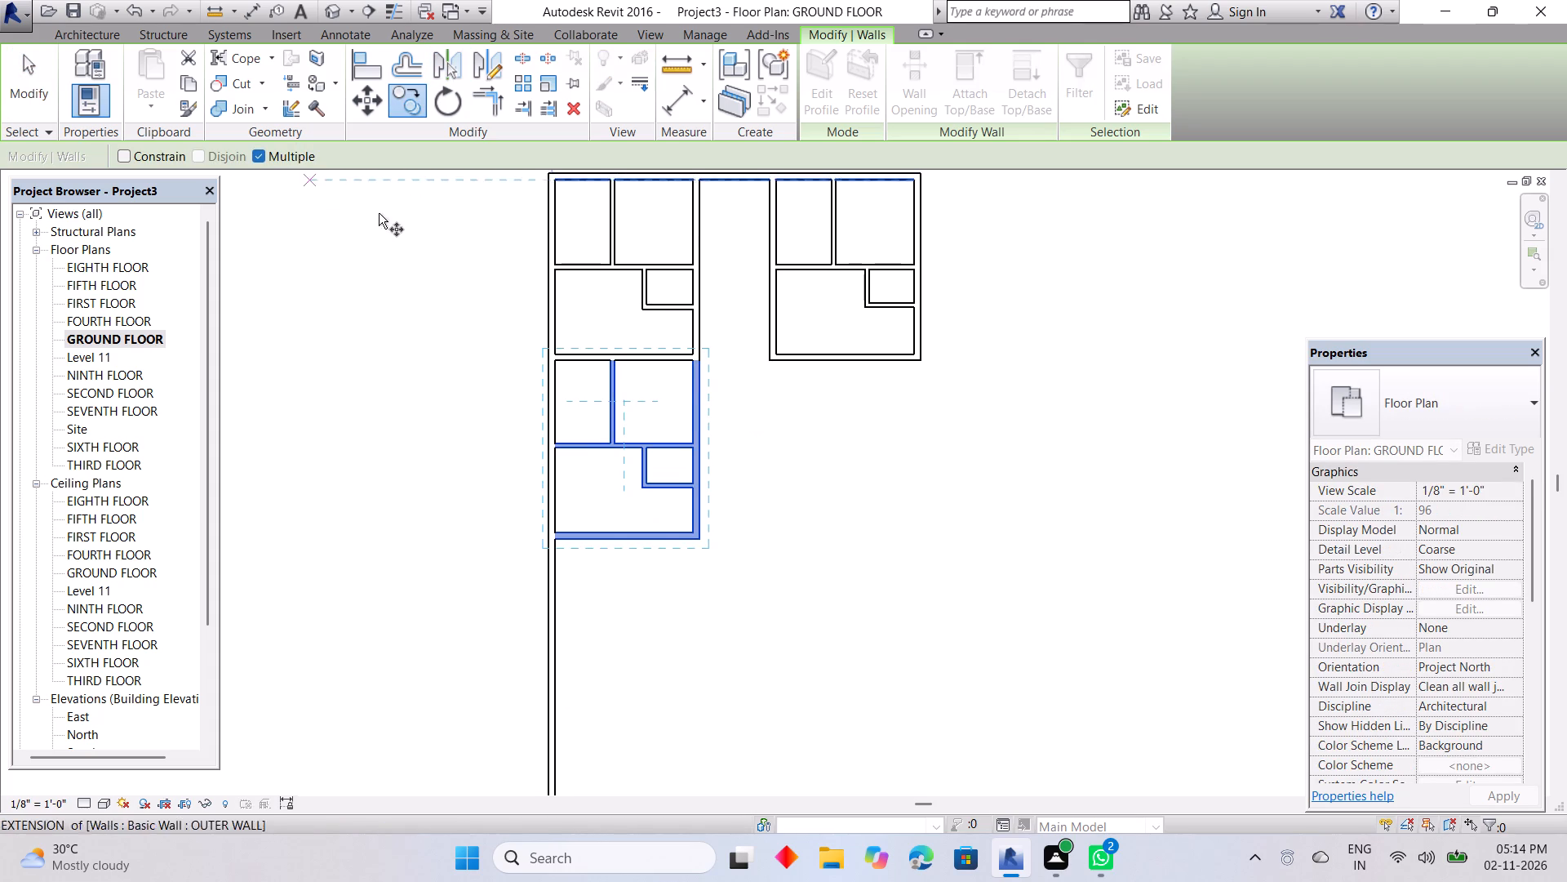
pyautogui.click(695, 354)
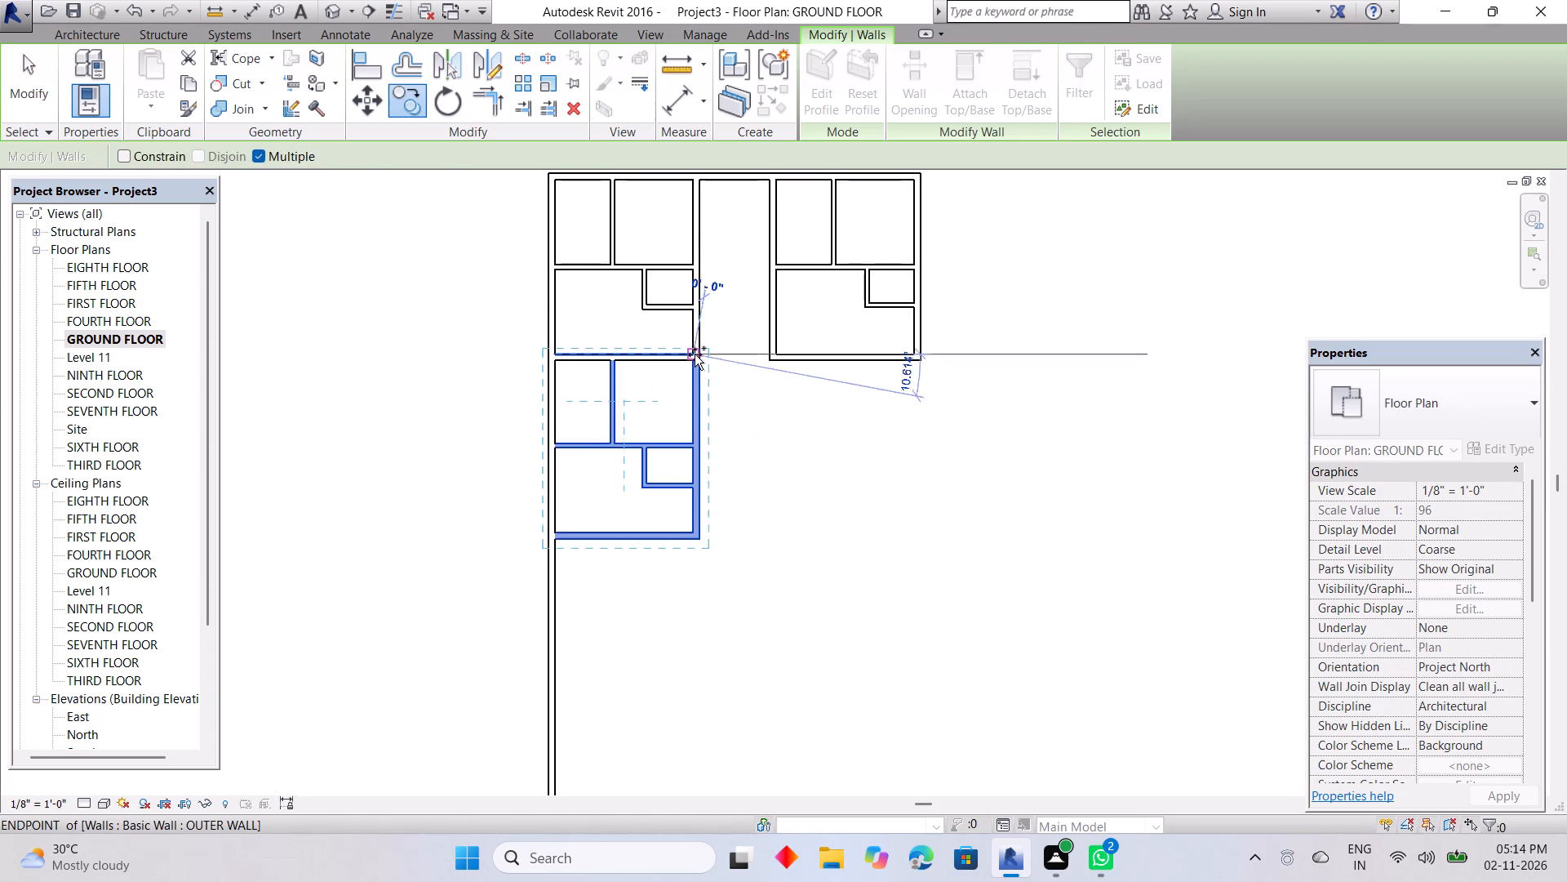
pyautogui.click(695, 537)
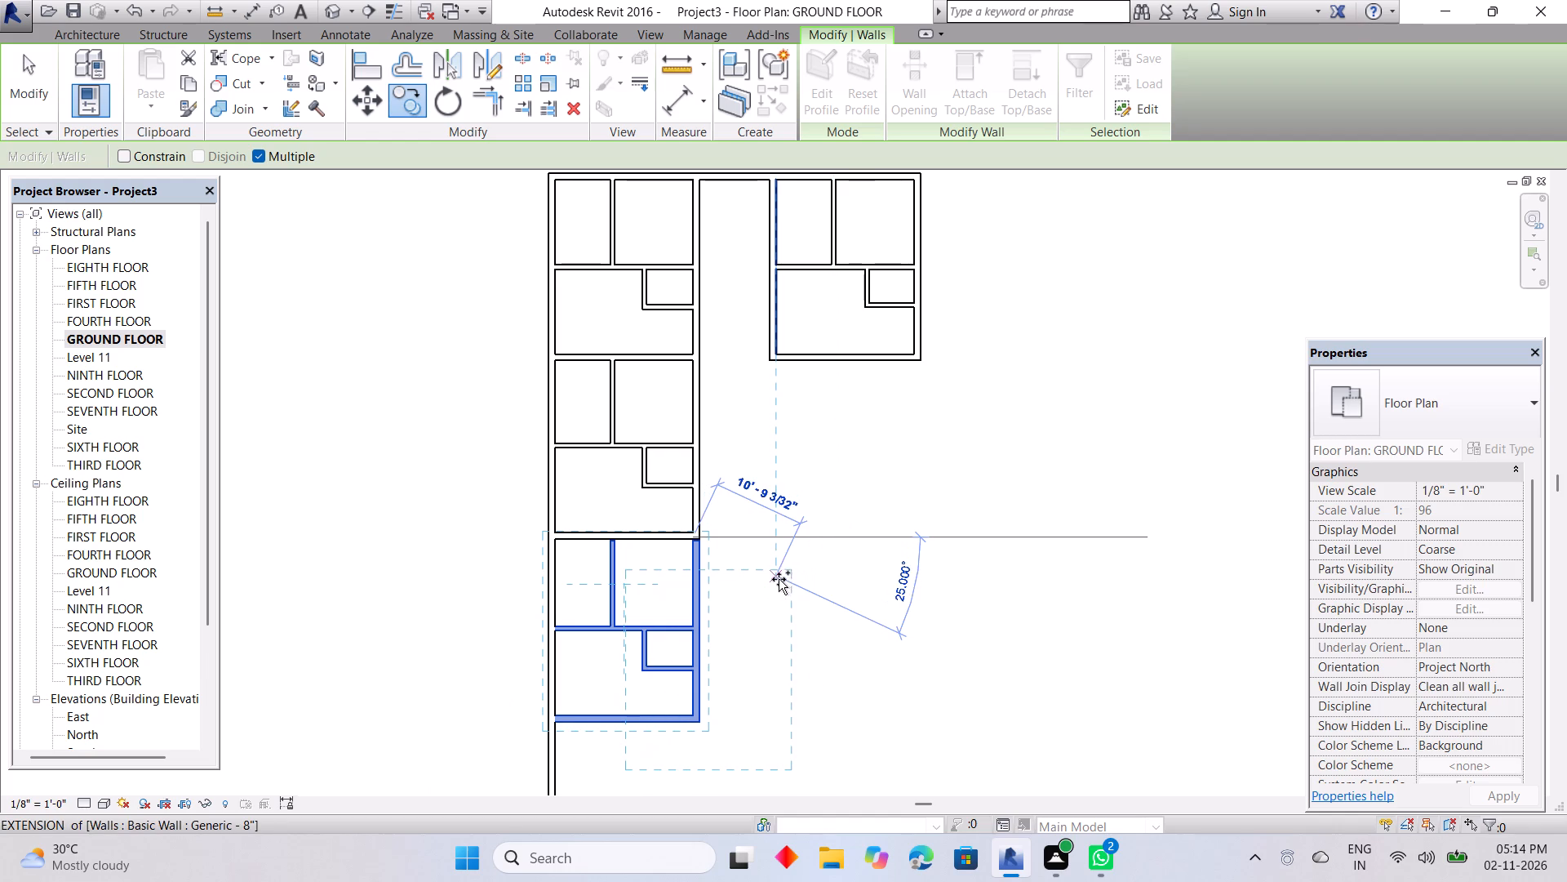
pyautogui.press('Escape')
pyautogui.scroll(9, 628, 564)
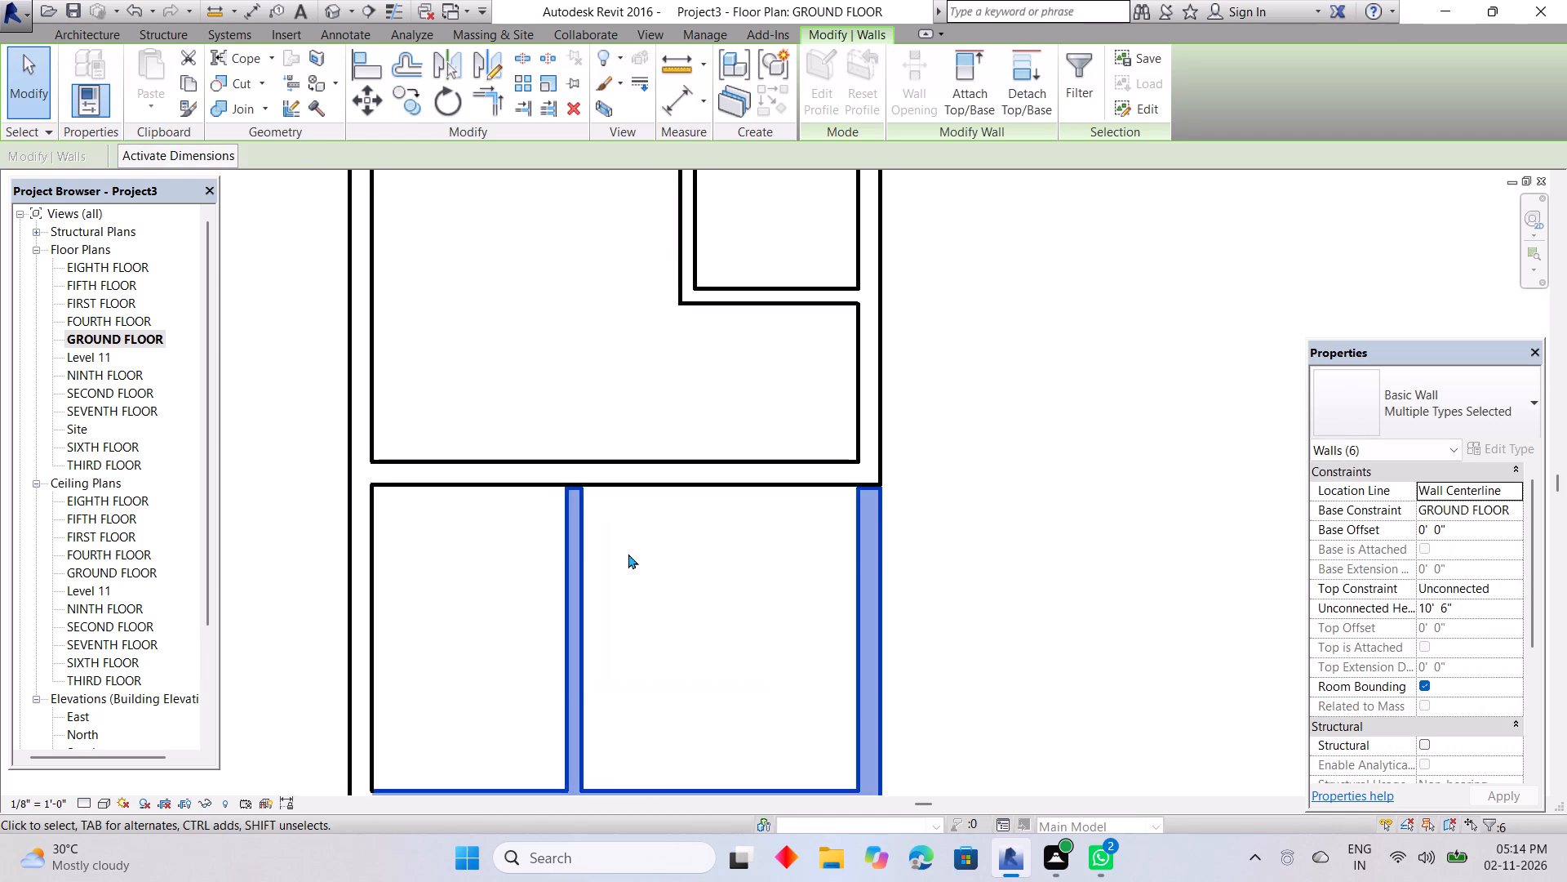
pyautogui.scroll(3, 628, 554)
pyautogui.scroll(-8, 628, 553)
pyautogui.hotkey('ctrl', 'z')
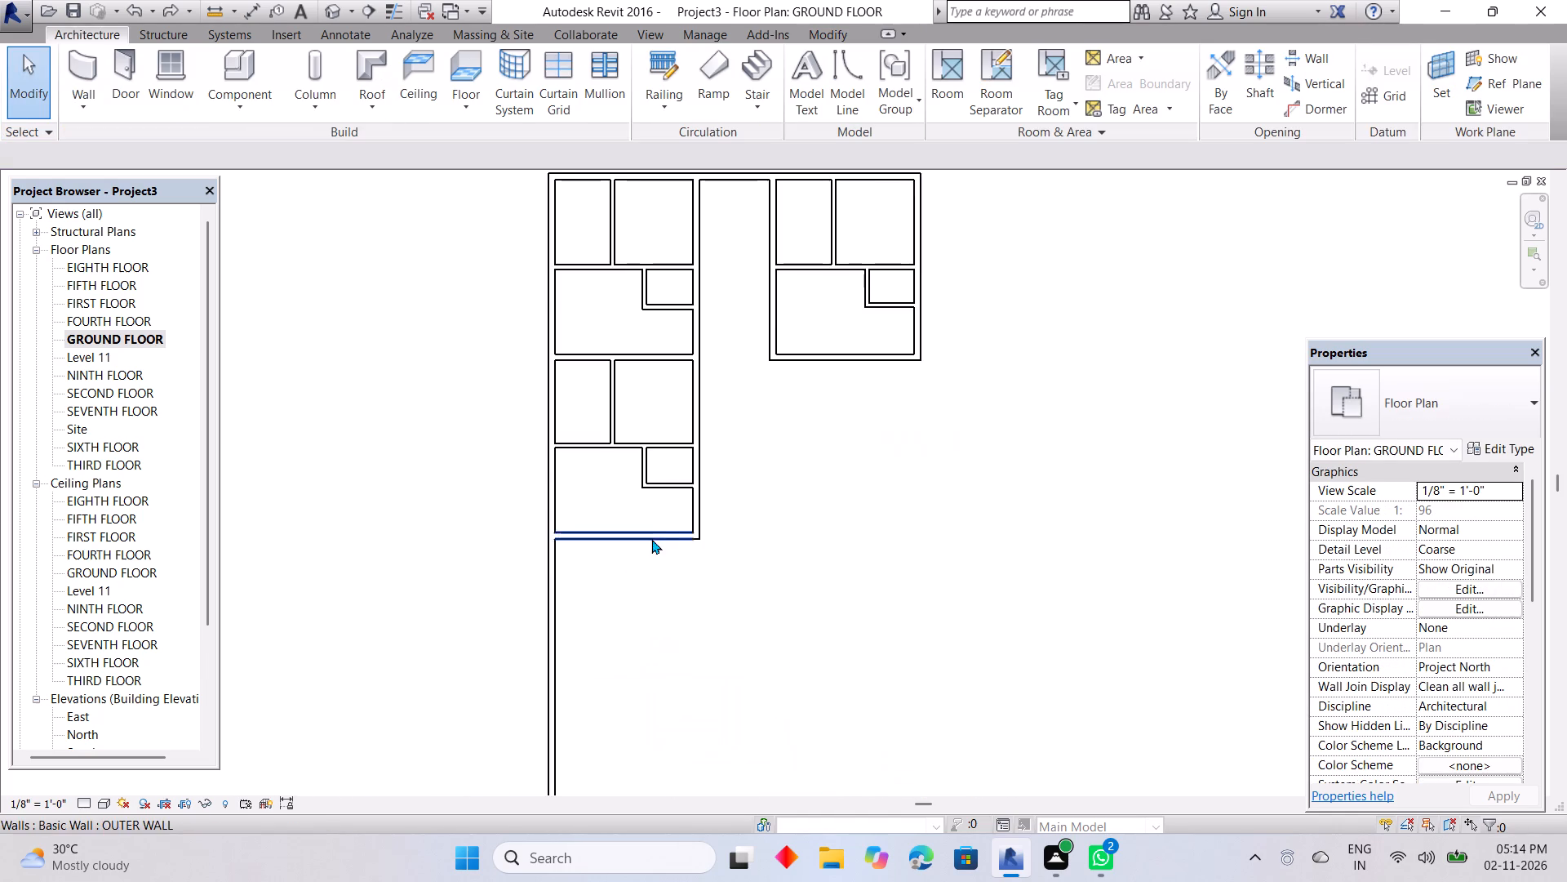
# Copy the top-left block's right and bottom outer walls and partitions, from its top-right corner to the lower block's bottom-right corner.
pyautogui.scroll(-2, 659, 533)
pyautogui.scroll(4, 666, 401)
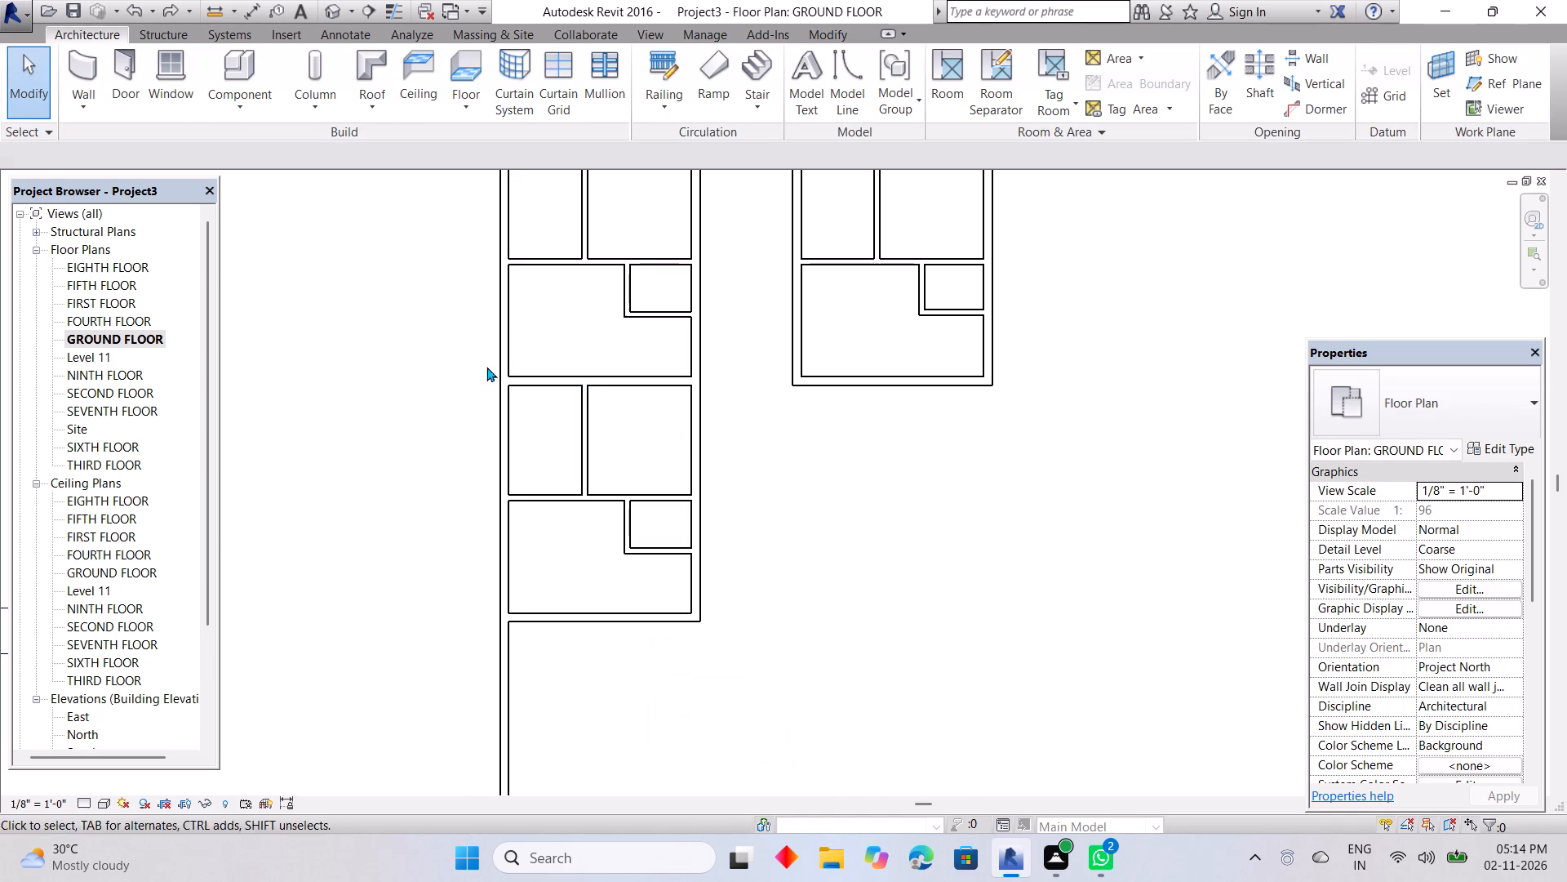
pyautogui.moveTo(566, 362); pyautogui.dragTo(619, 537, button='middle')
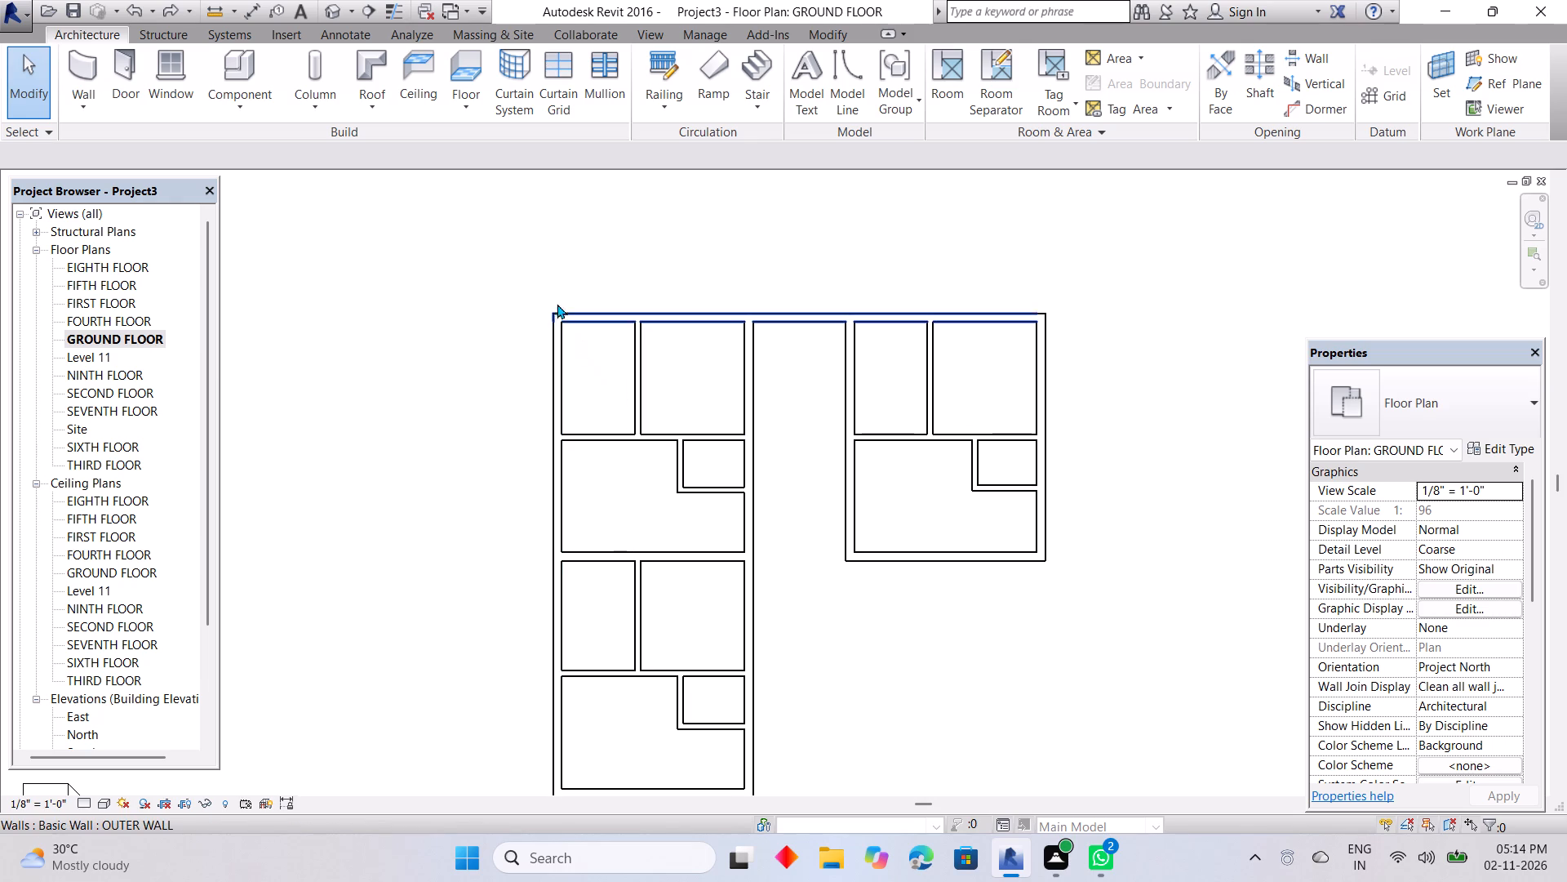
pyautogui.moveTo(547, 292); pyautogui.dragTo(800, 577)
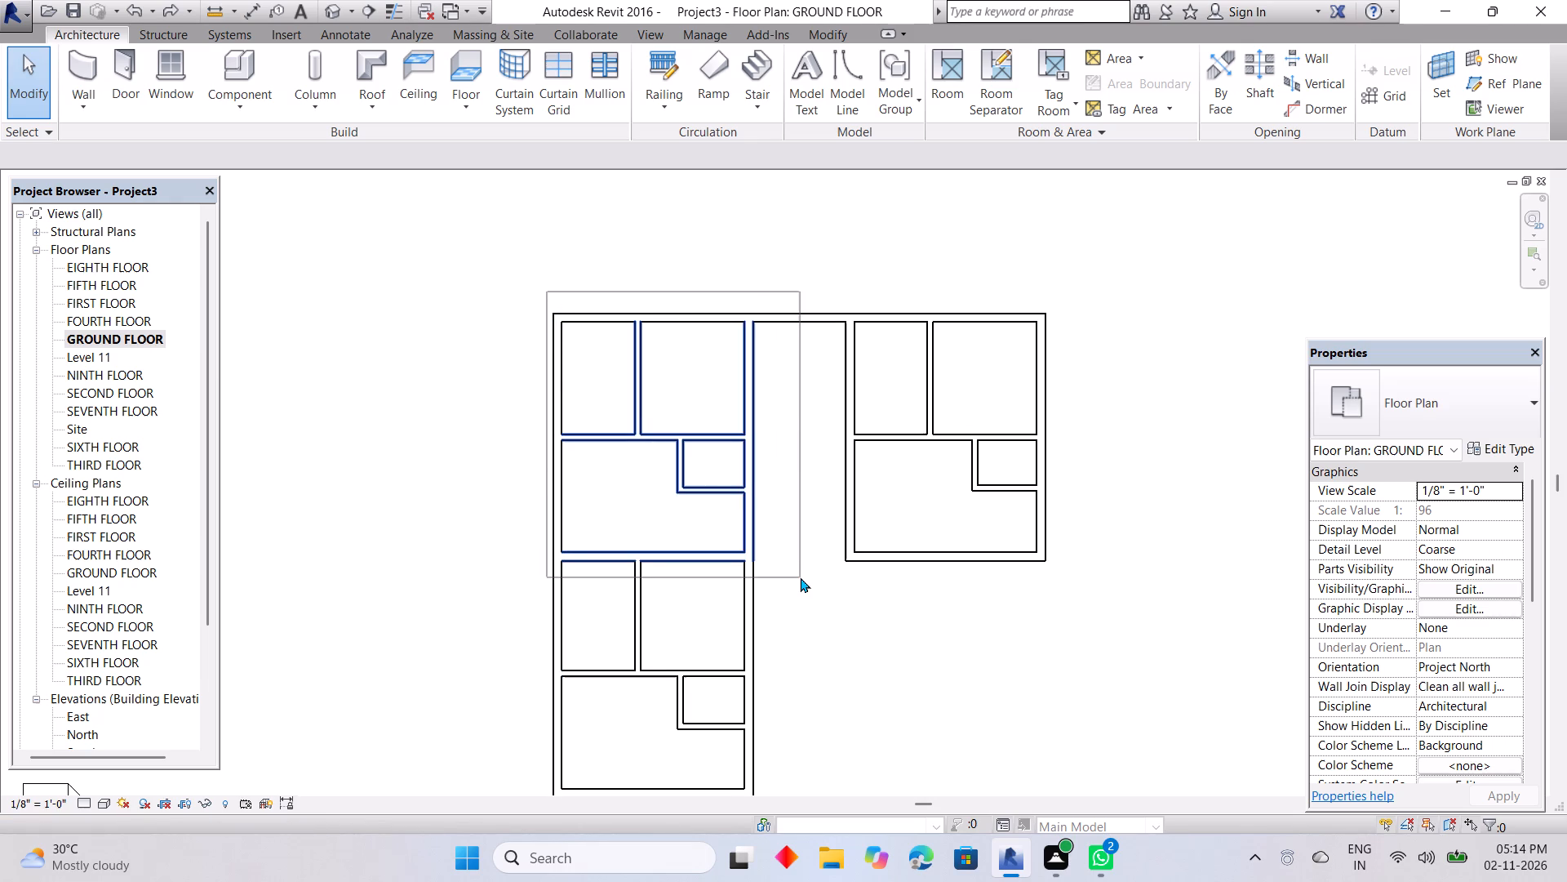
pyautogui.moveTo(800, 577); pyautogui.dragTo(808, 590)
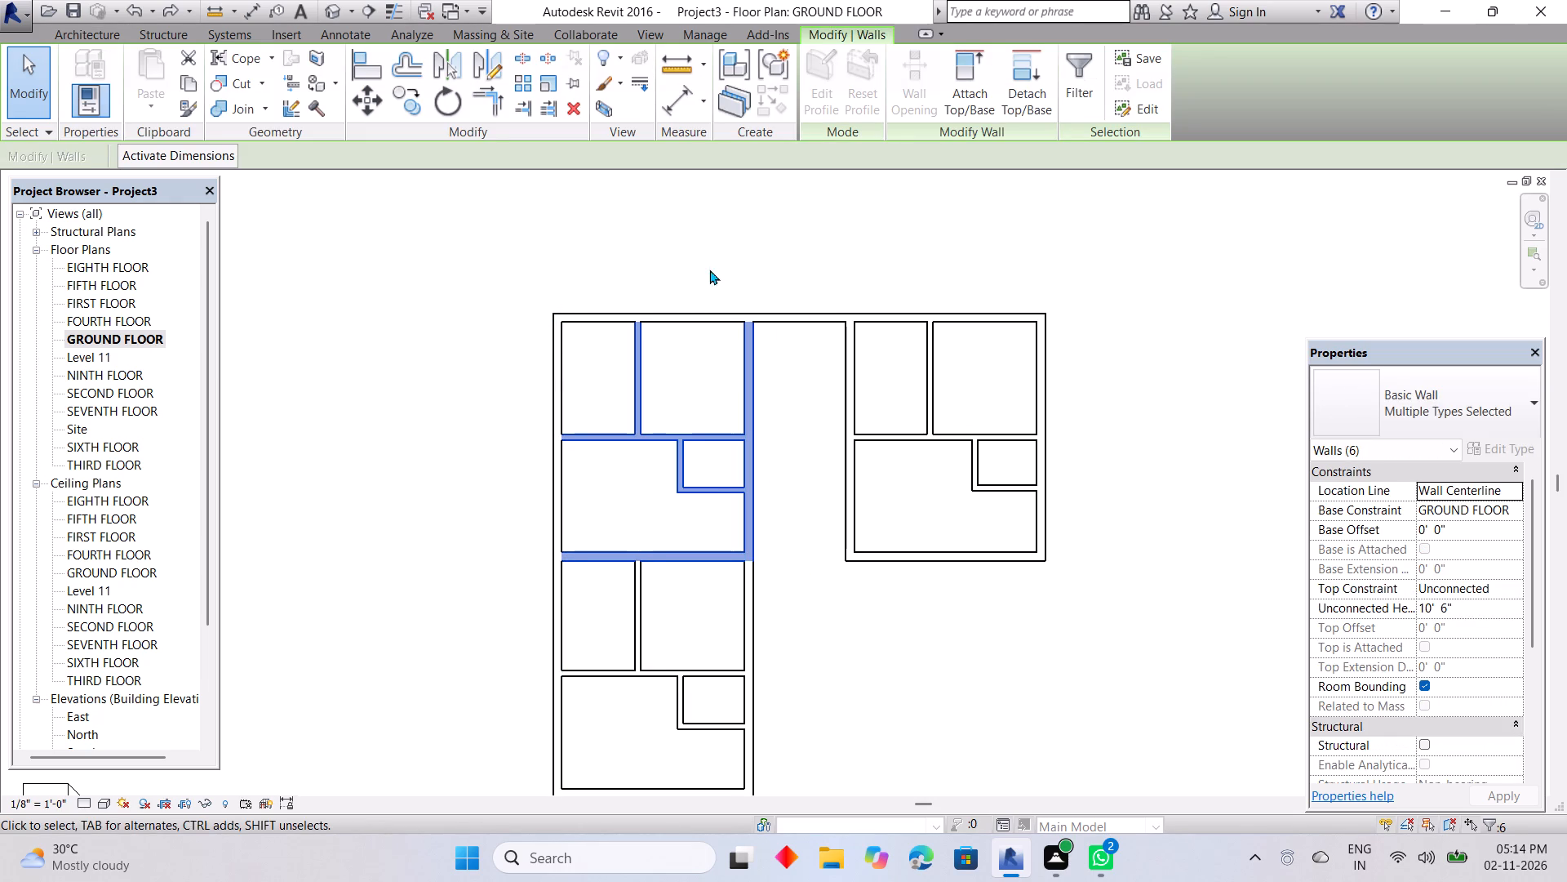
pyautogui.click(421, 100)
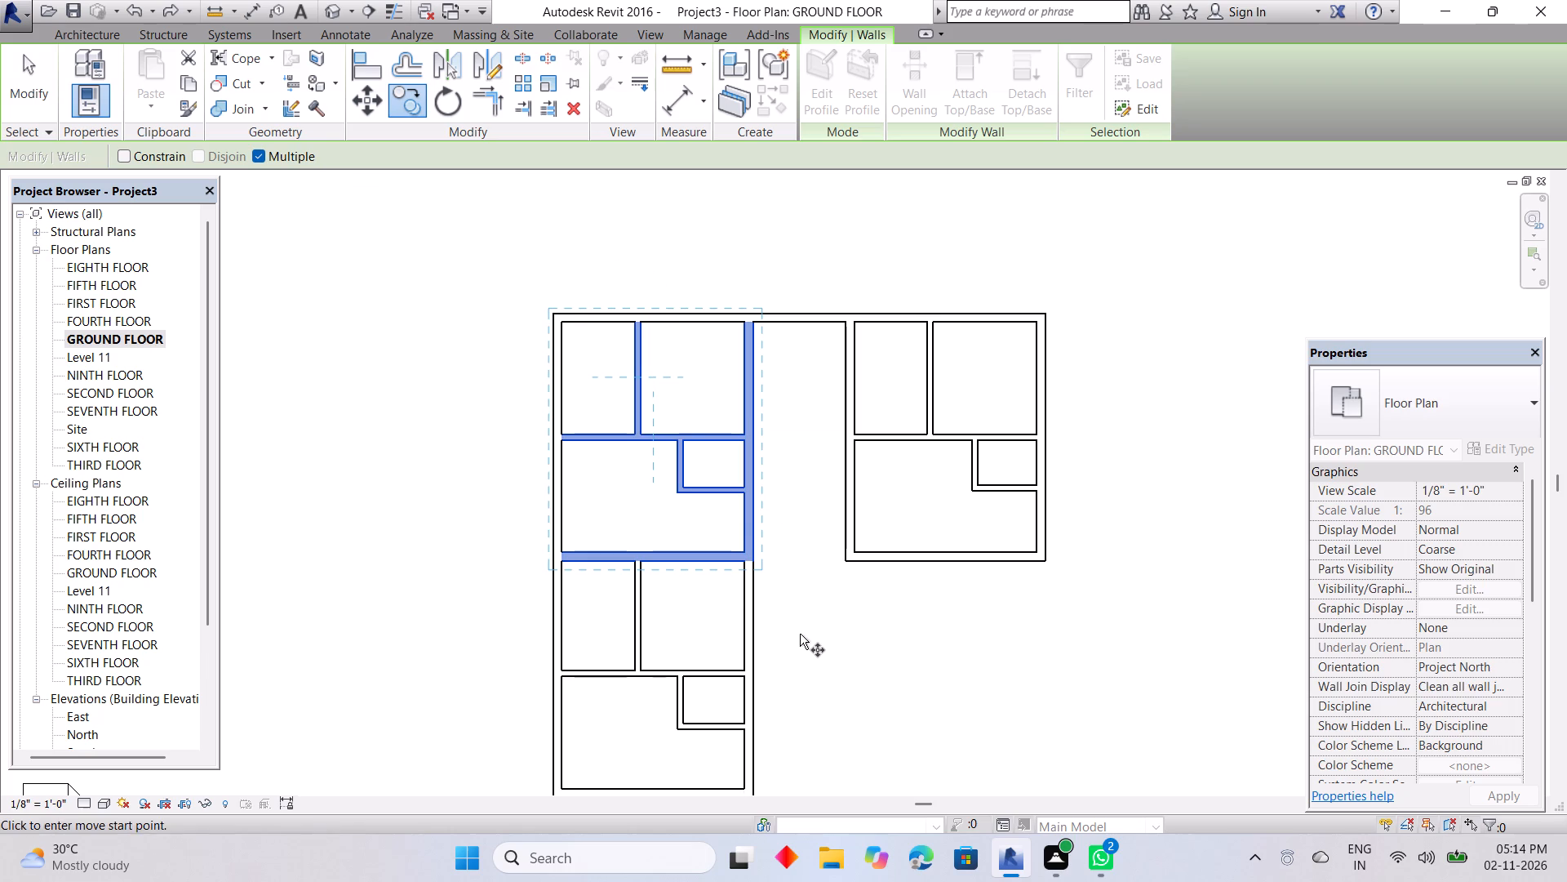
pyautogui.moveTo(806, 642); pyautogui.dragTo(775, 423, button='middle')
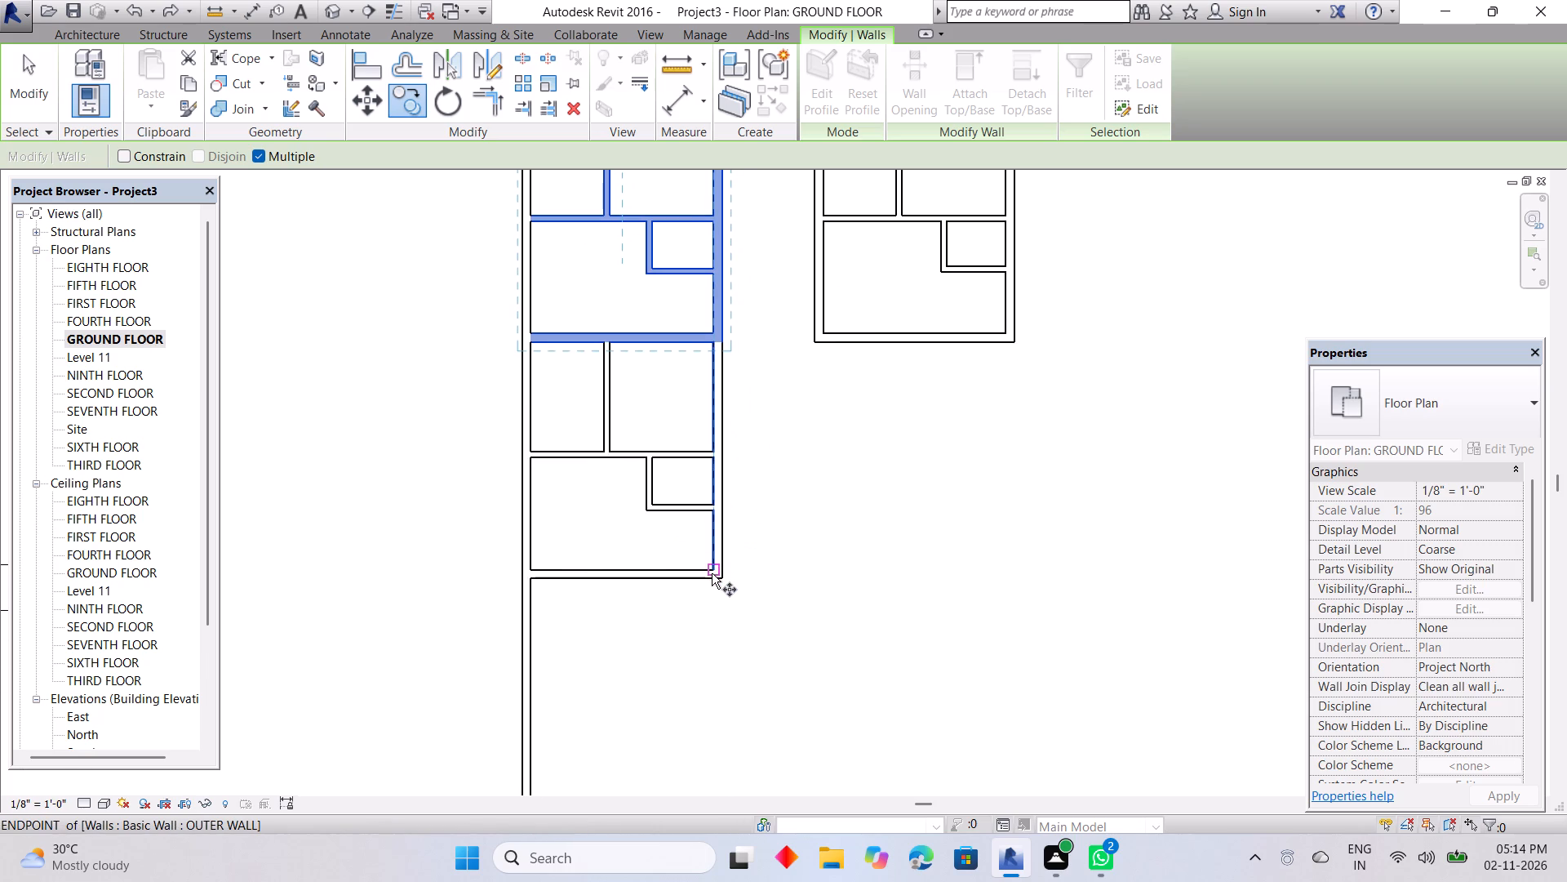
pyautogui.click(713, 571)
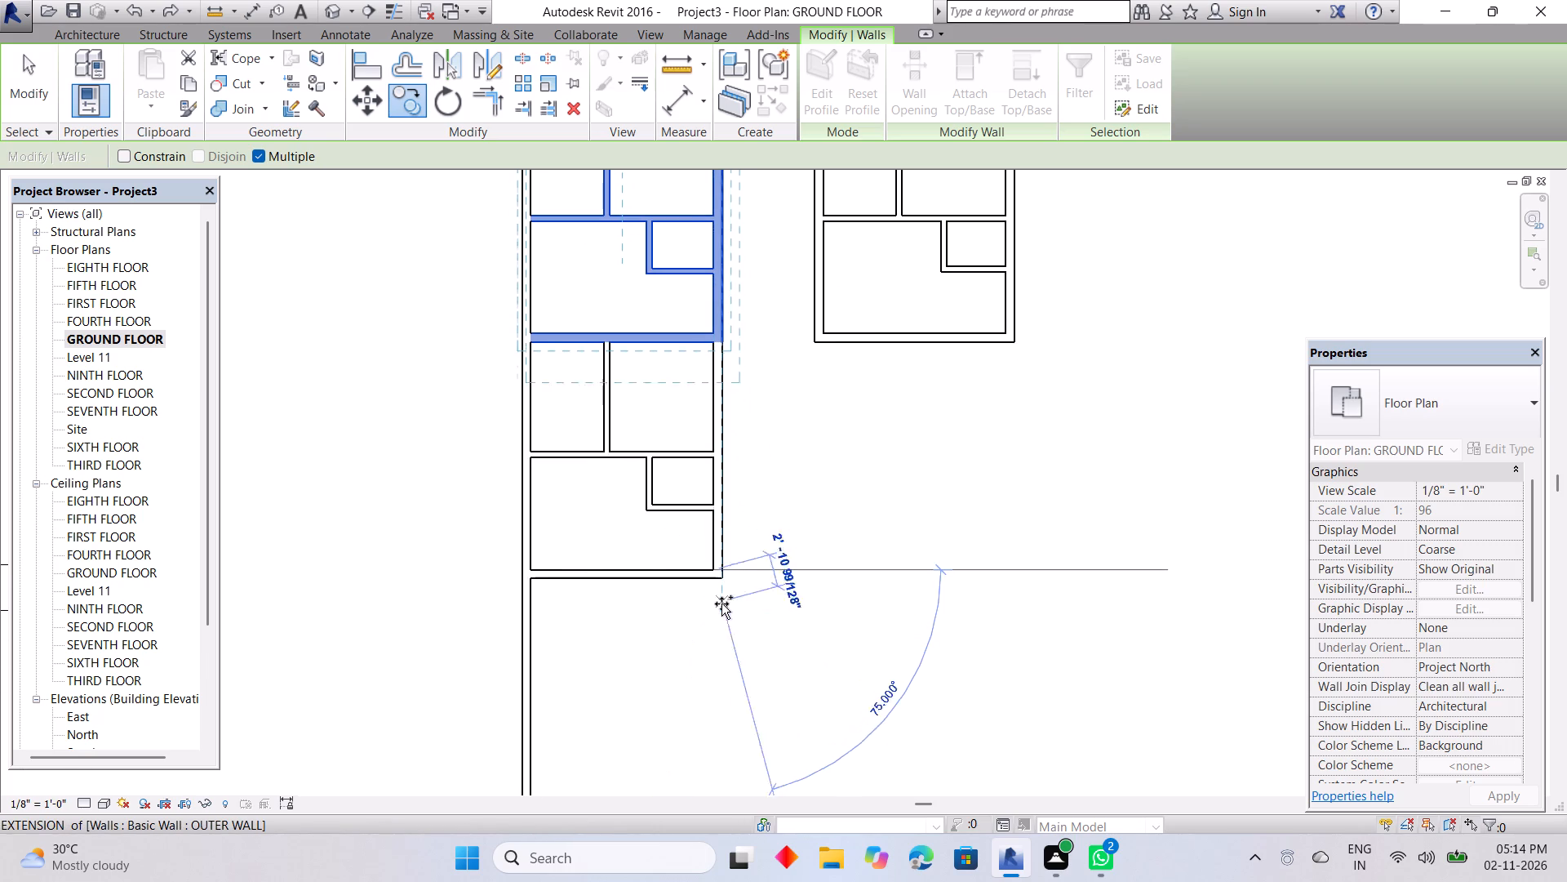
pyautogui.press('Escape')
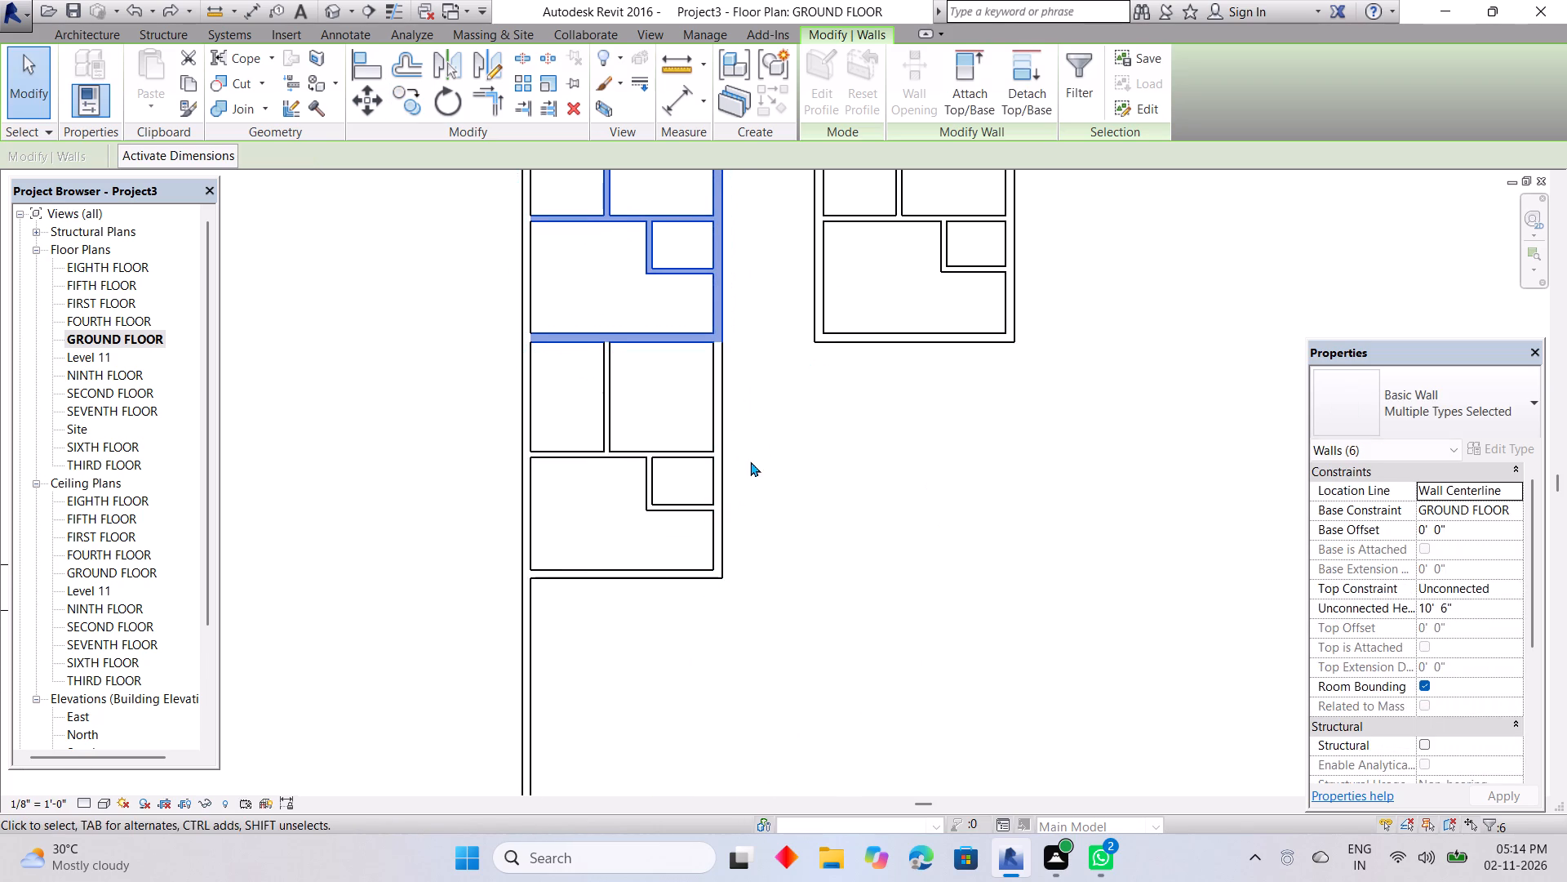
pyautogui.moveTo(750, 461); pyautogui.dragTo(814, 715, button='middle')
pyautogui.click(414, 91)
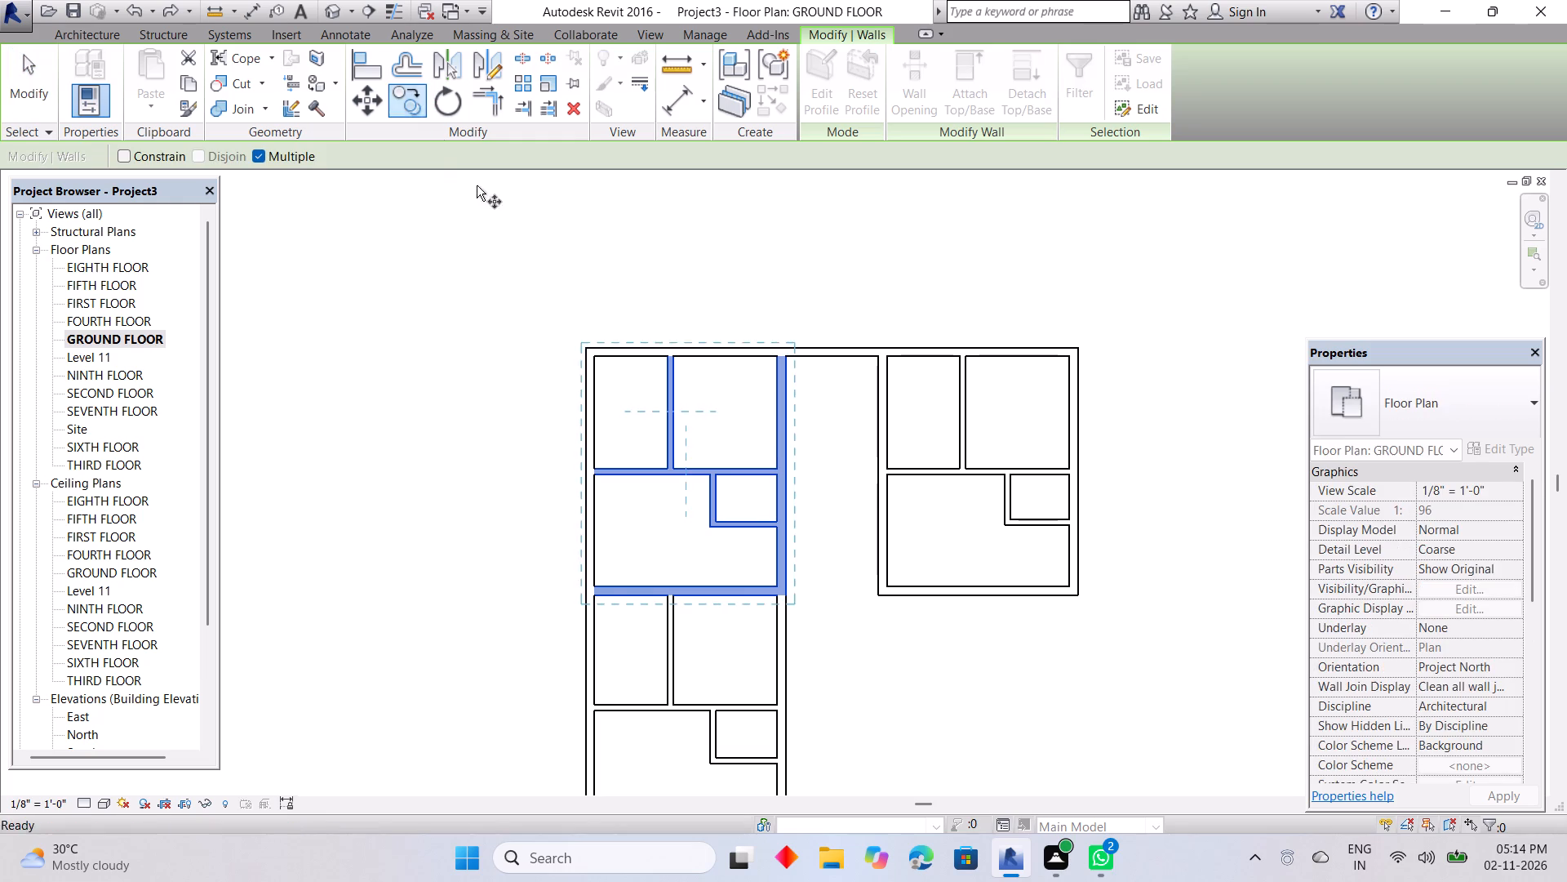
pyautogui.click(778, 345)
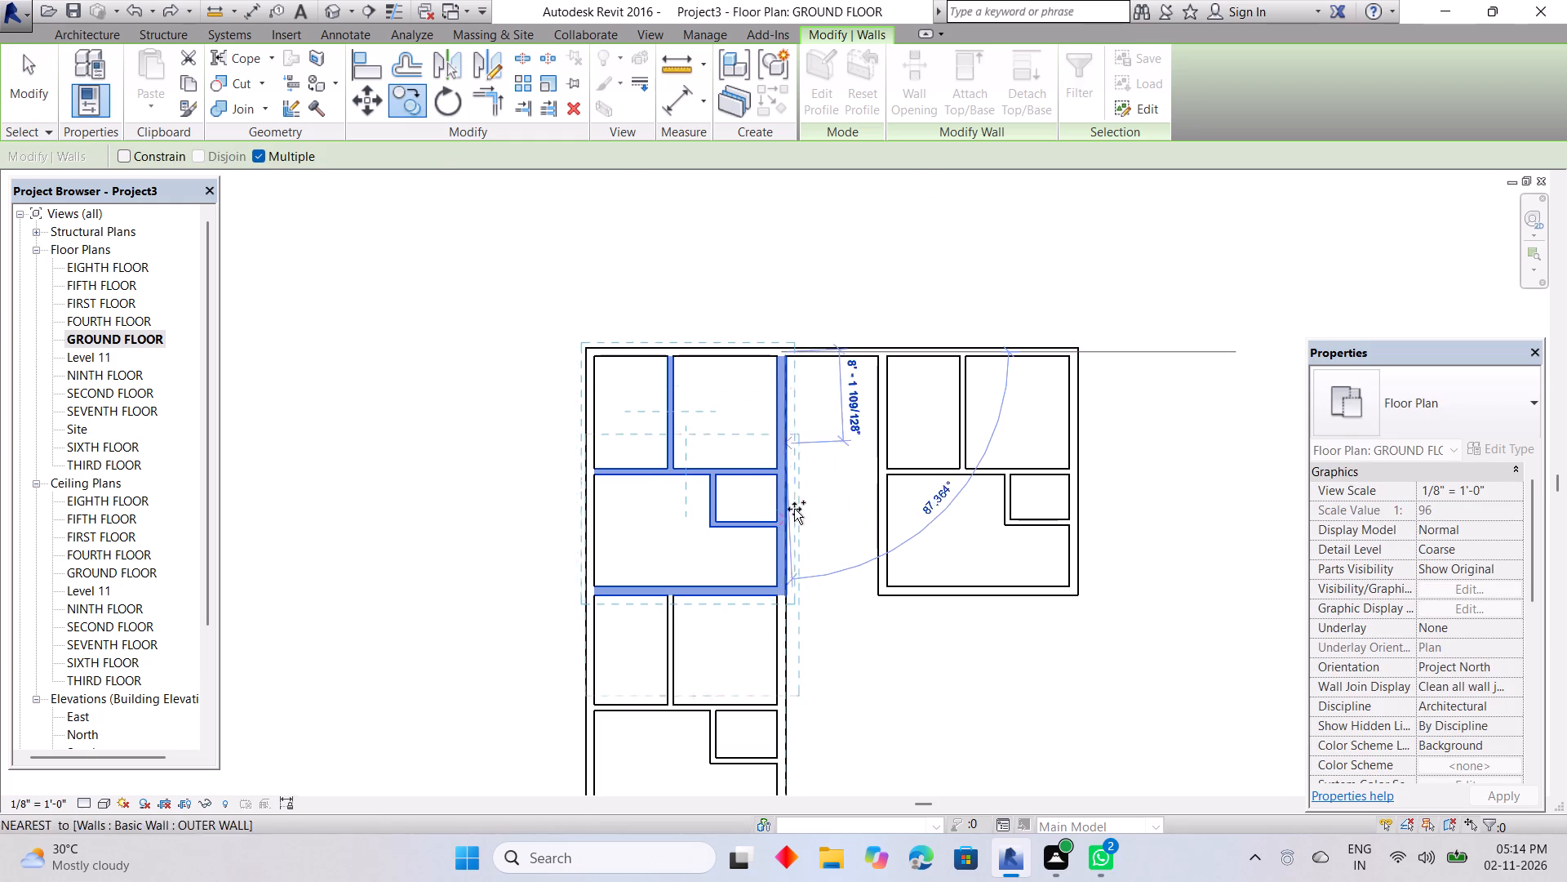
pyautogui.moveTo(784, 652); pyautogui.dragTo(781, 381, button='middle')
pyautogui.scroll(4, 775, 549)
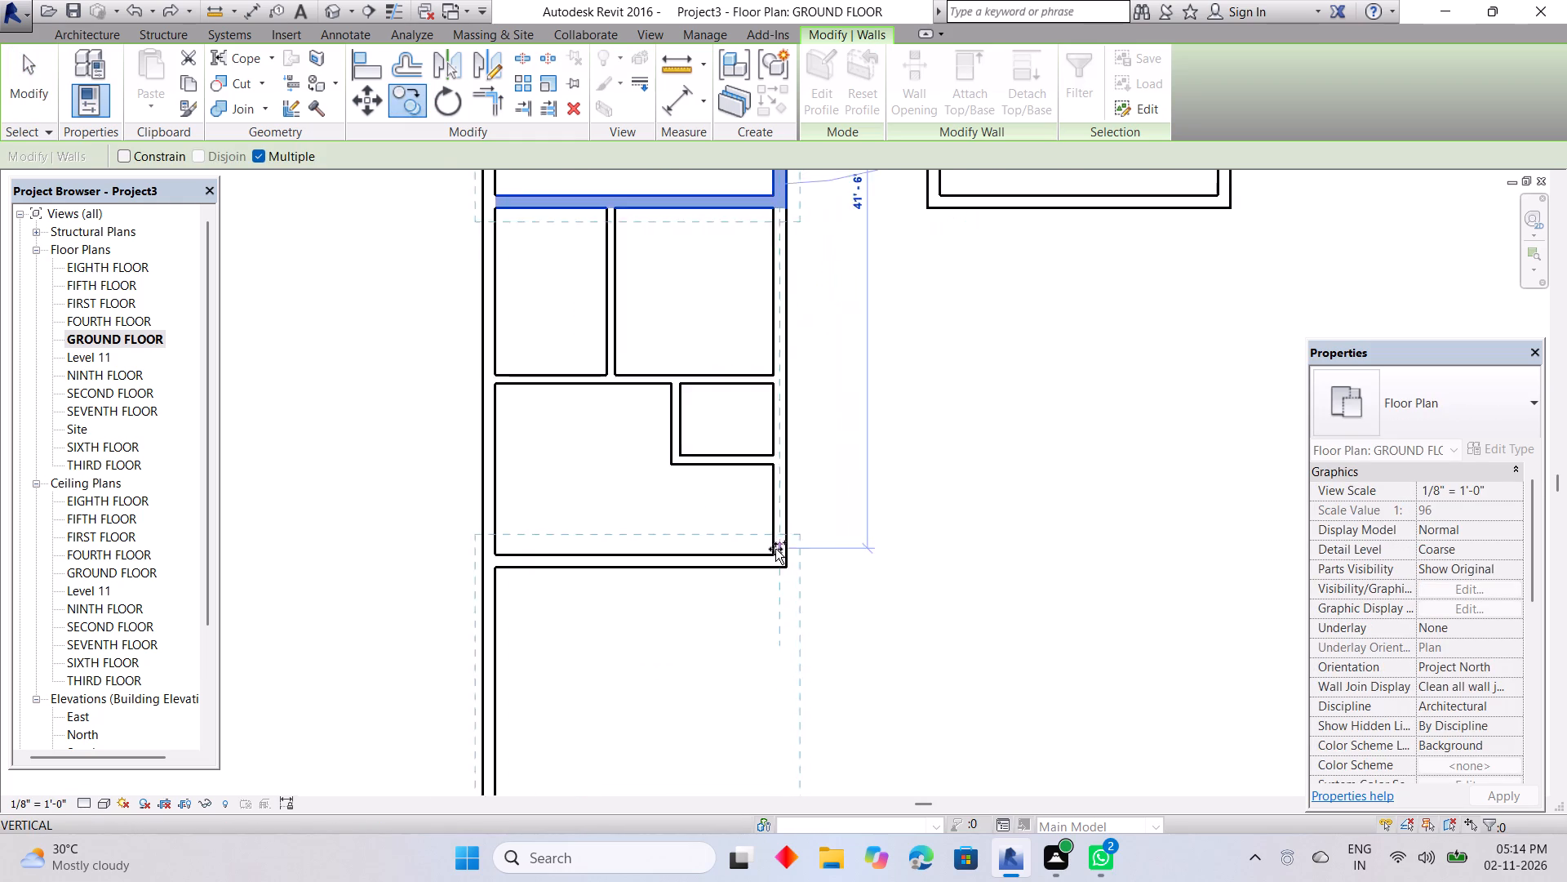
pyautogui.scroll(4, 775, 549)
pyautogui.click(770, 563)
# Place another copy of the block directly below as the fourth in the left column, at the third block's bottom-right corner.
pyautogui.scroll(-4, 828, 637)
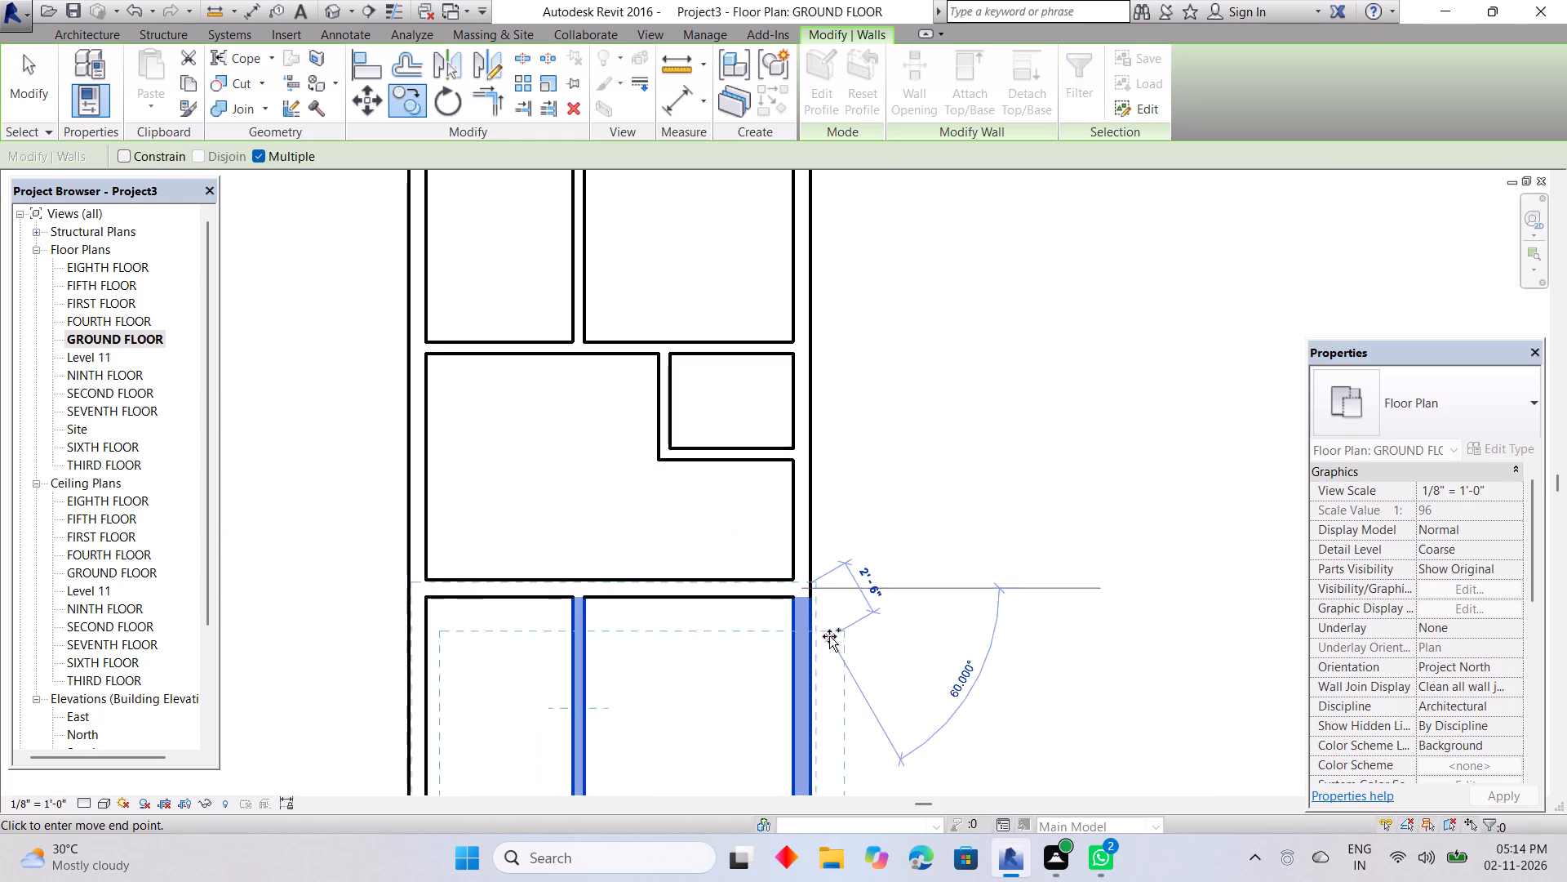
pyautogui.moveTo(844, 626); pyautogui.dragTo(846, 326, button='middle')
pyautogui.scroll(-4, 824, 351)
pyautogui.scroll(5, 806, 584)
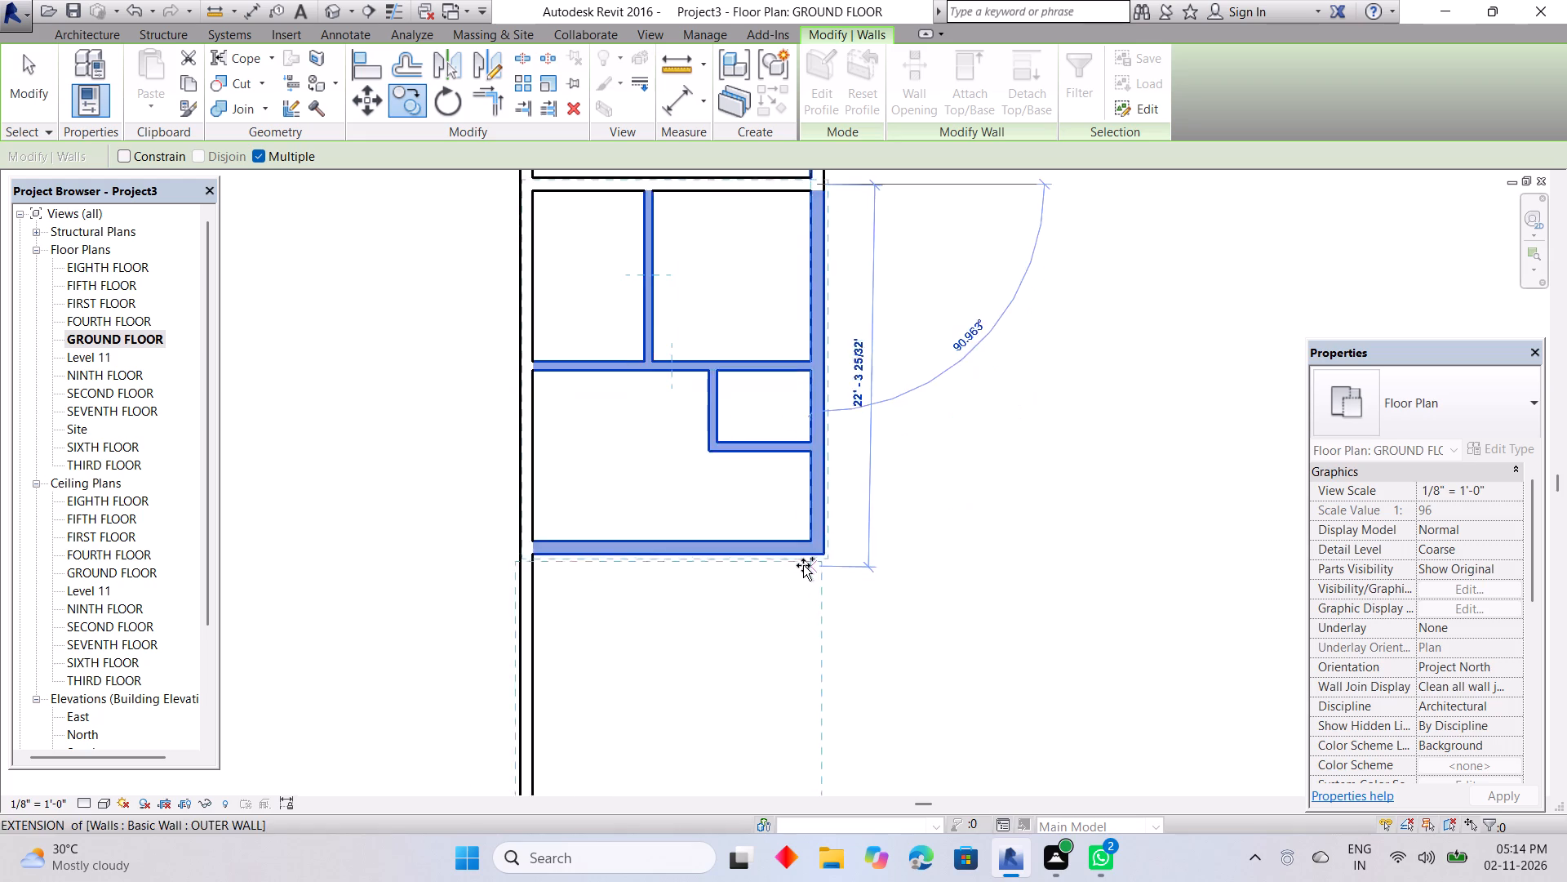
pyautogui.scroll(5, 803, 565)
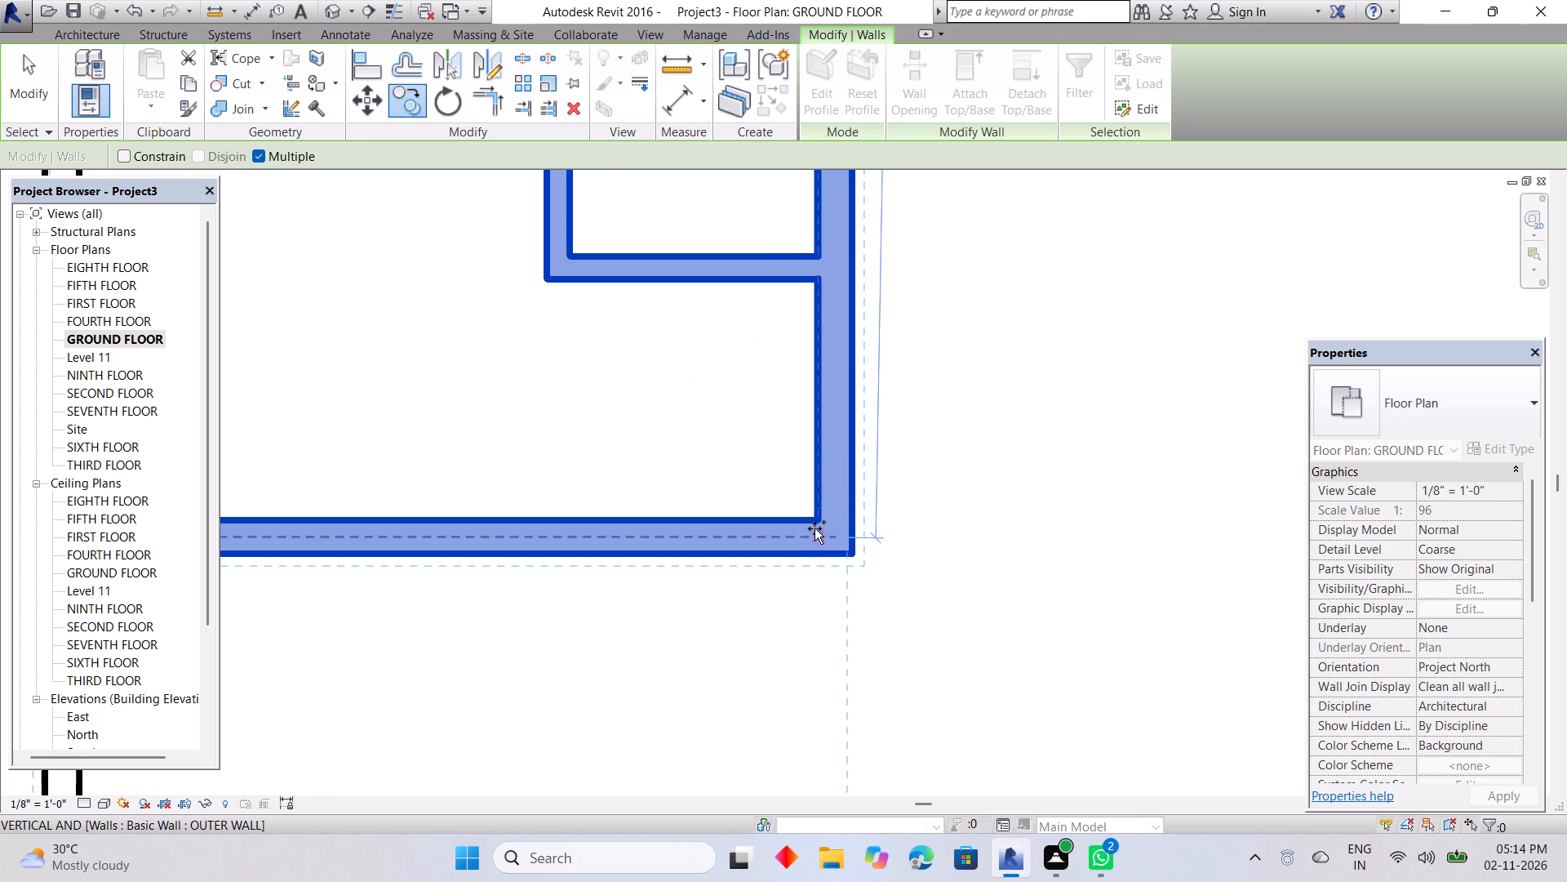
pyautogui.click(826, 532)
# Place a copy of the block's walls directly below the top block of the right column, aligned to its bottom-right outer corner.
pyautogui.scroll(-4, 975, 605)
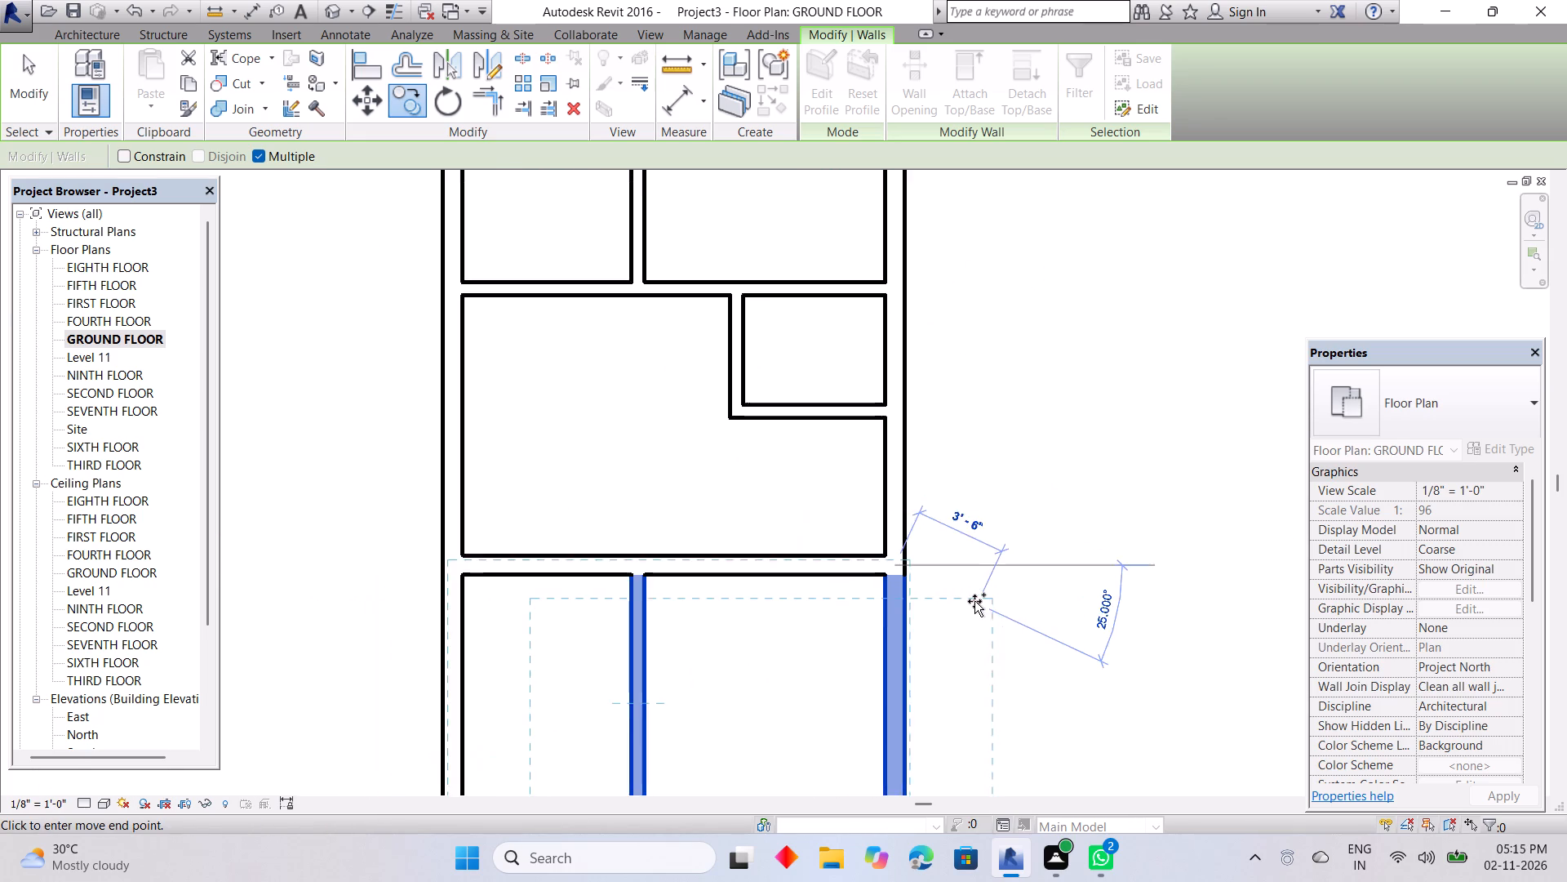
pyautogui.scroll(-4, 973, 601)
pyautogui.moveTo(969, 601); pyautogui.dragTo(928, 453, button='middle')
pyautogui.scroll(-6, 926, 451)
pyautogui.moveTo(918, 469); pyautogui.dragTo(916, 568, button='middle')
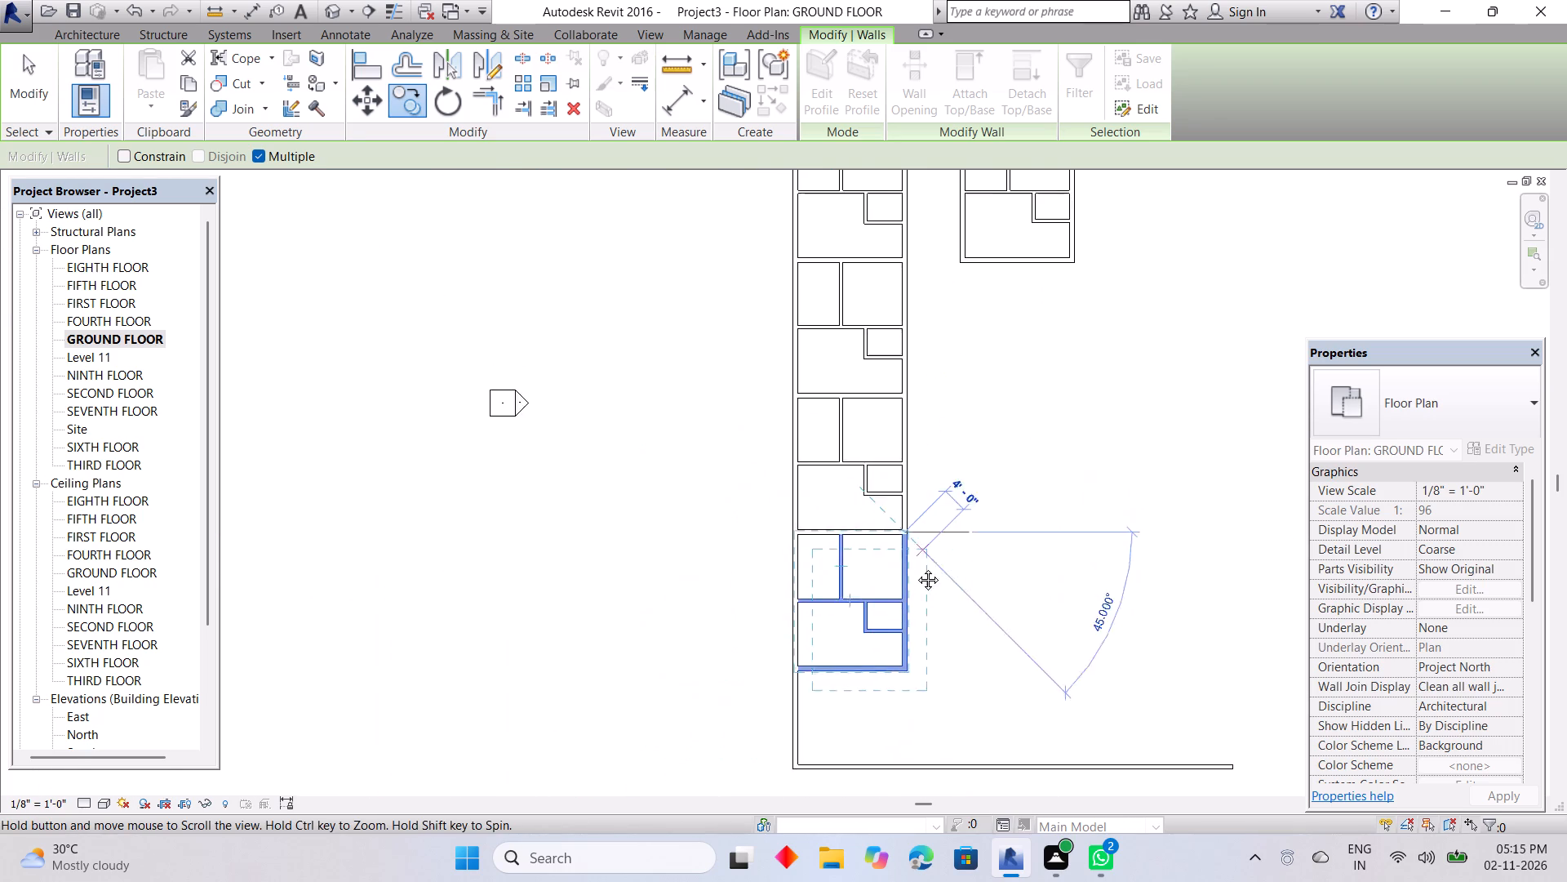
pyautogui.moveTo(916, 568); pyautogui.dragTo(913, 672, button='middle')
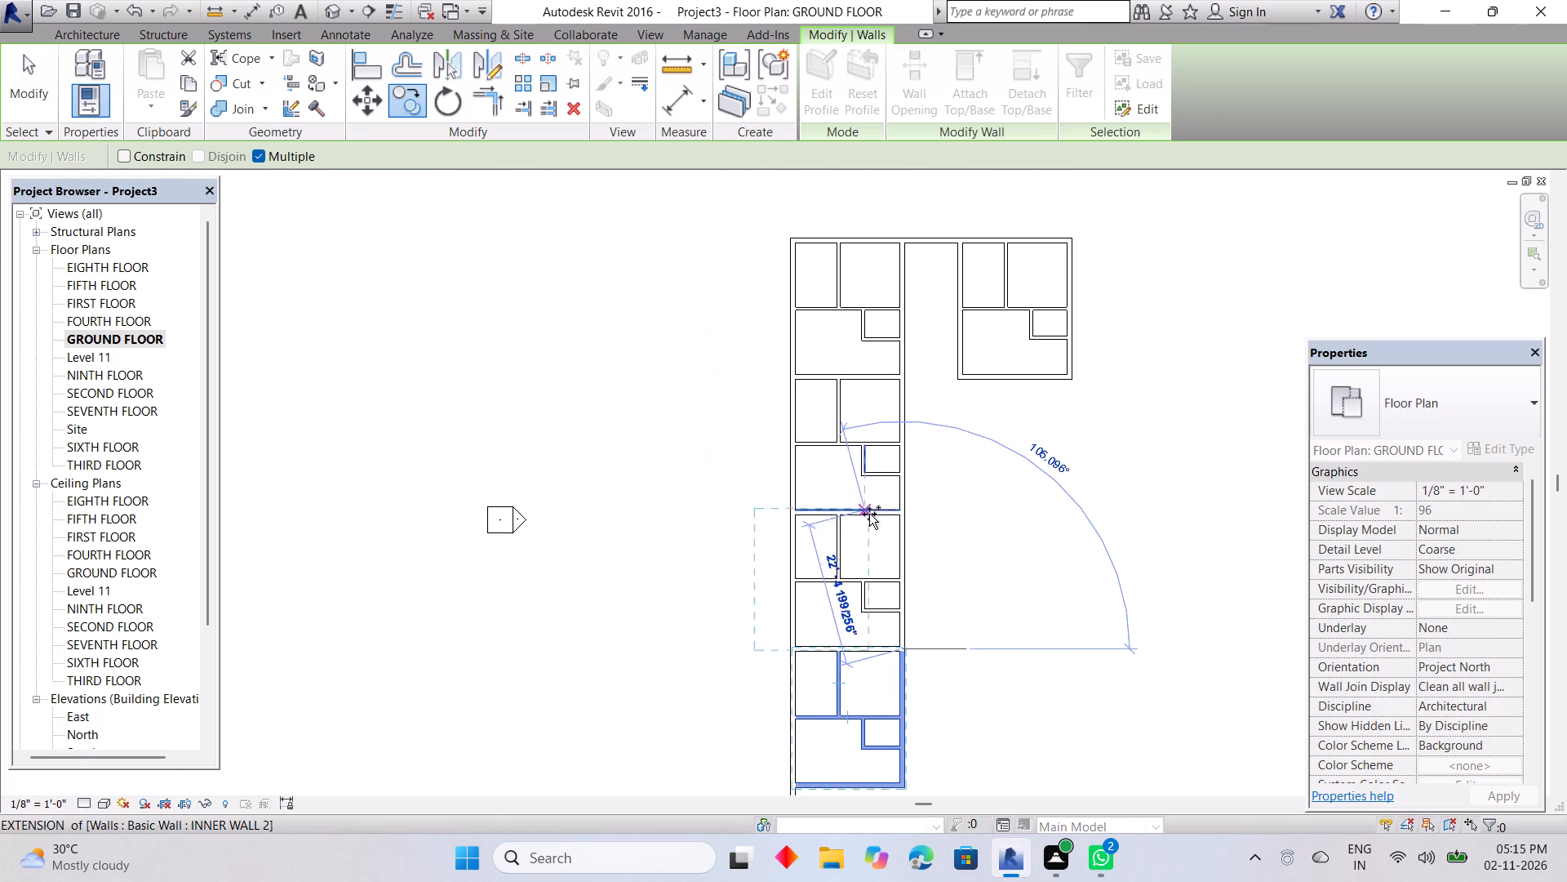
pyautogui.scroll(6, 1070, 394)
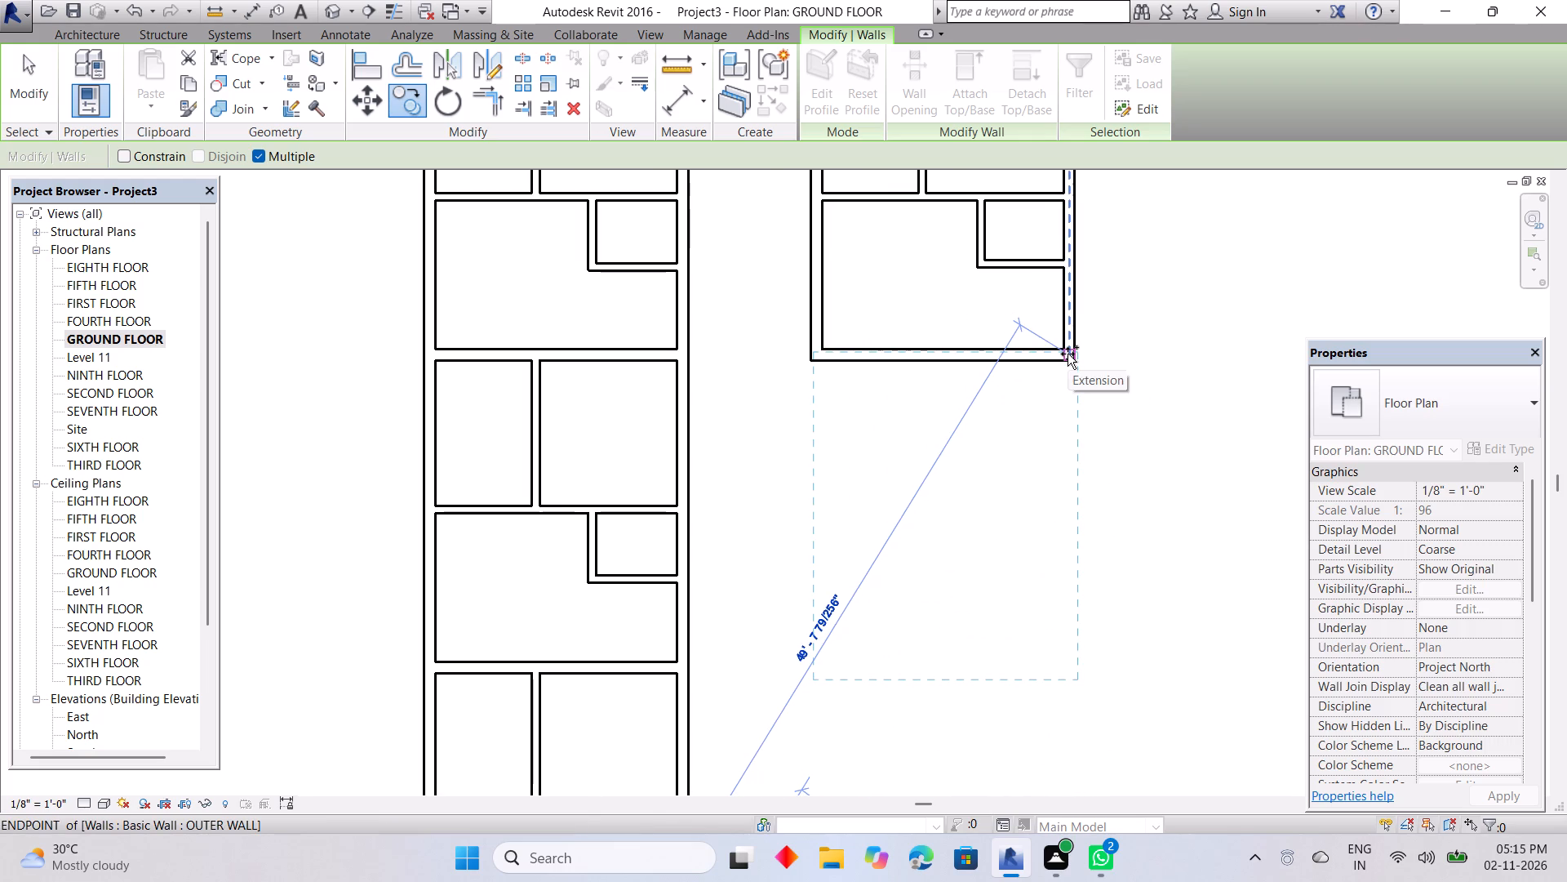
pyautogui.click(1068, 351)
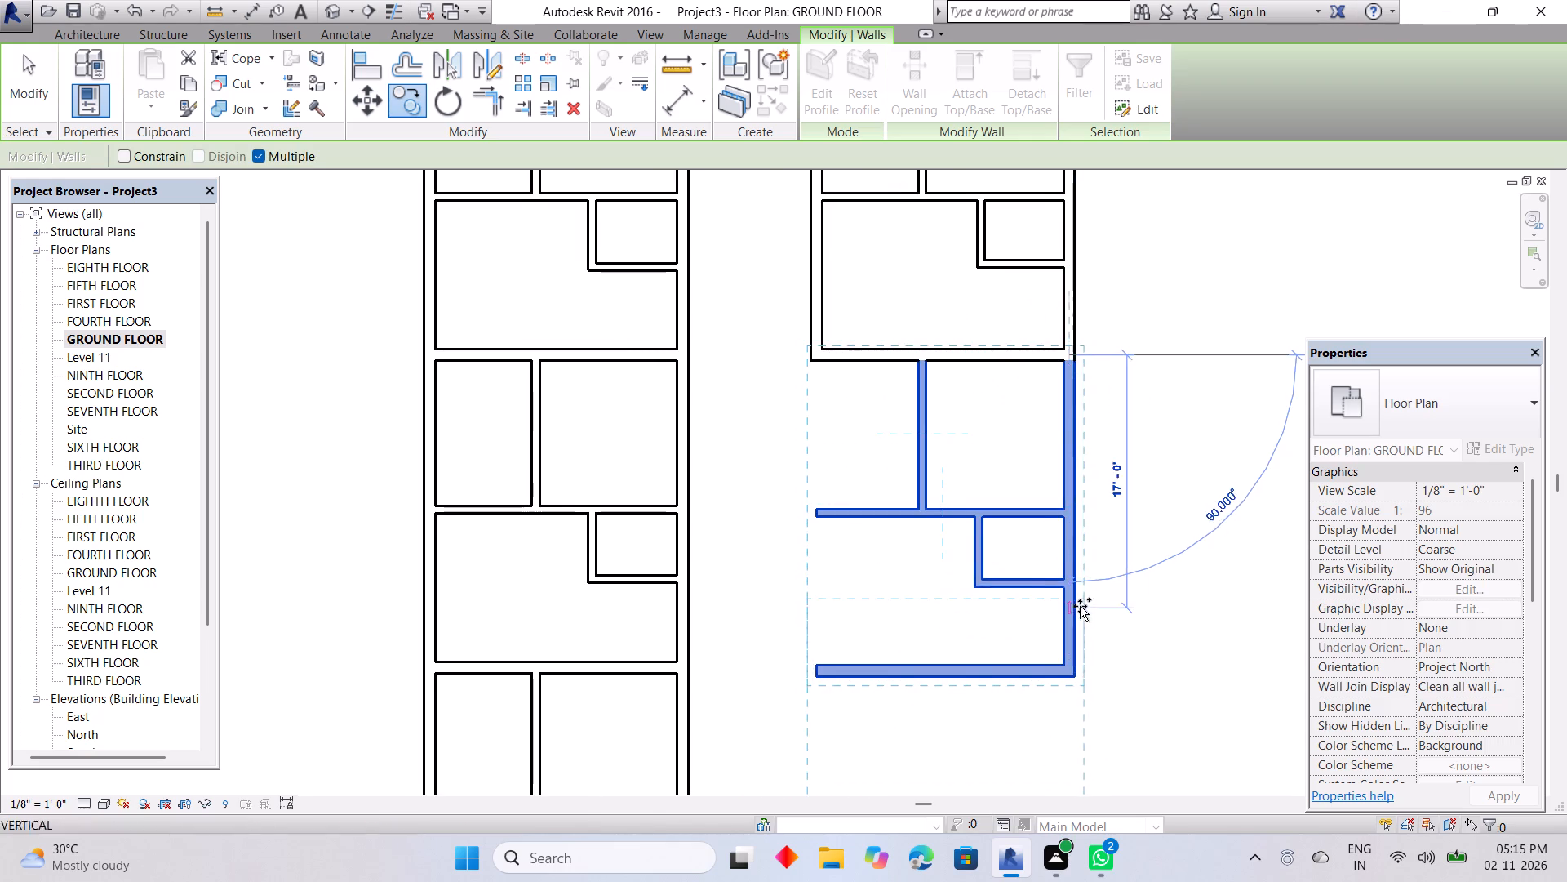
# Place two more copies of the block's walls as the right column's third and fourth blocks, each at the preceding block's bottom-right outer corner.
pyautogui.moveTo(1080, 606); pyautogui.dragTo(1041, 377, button='middle')
pyautogui.click(1025, 441)
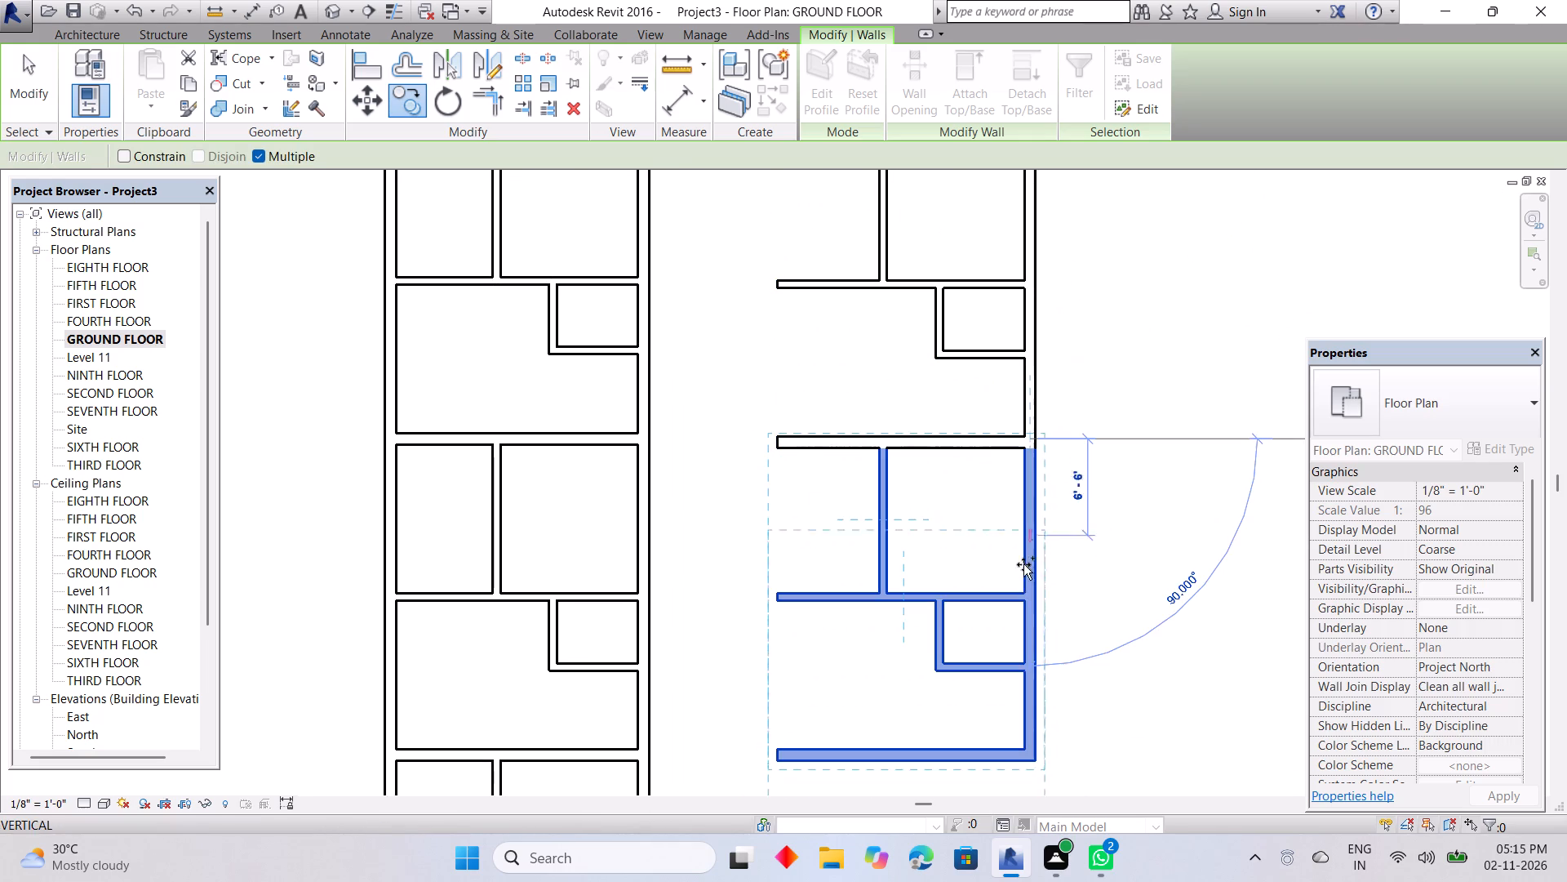
pyautogui.moveTo(1026, 591); pyautogui.dragTo(1012, 291, button='middle')
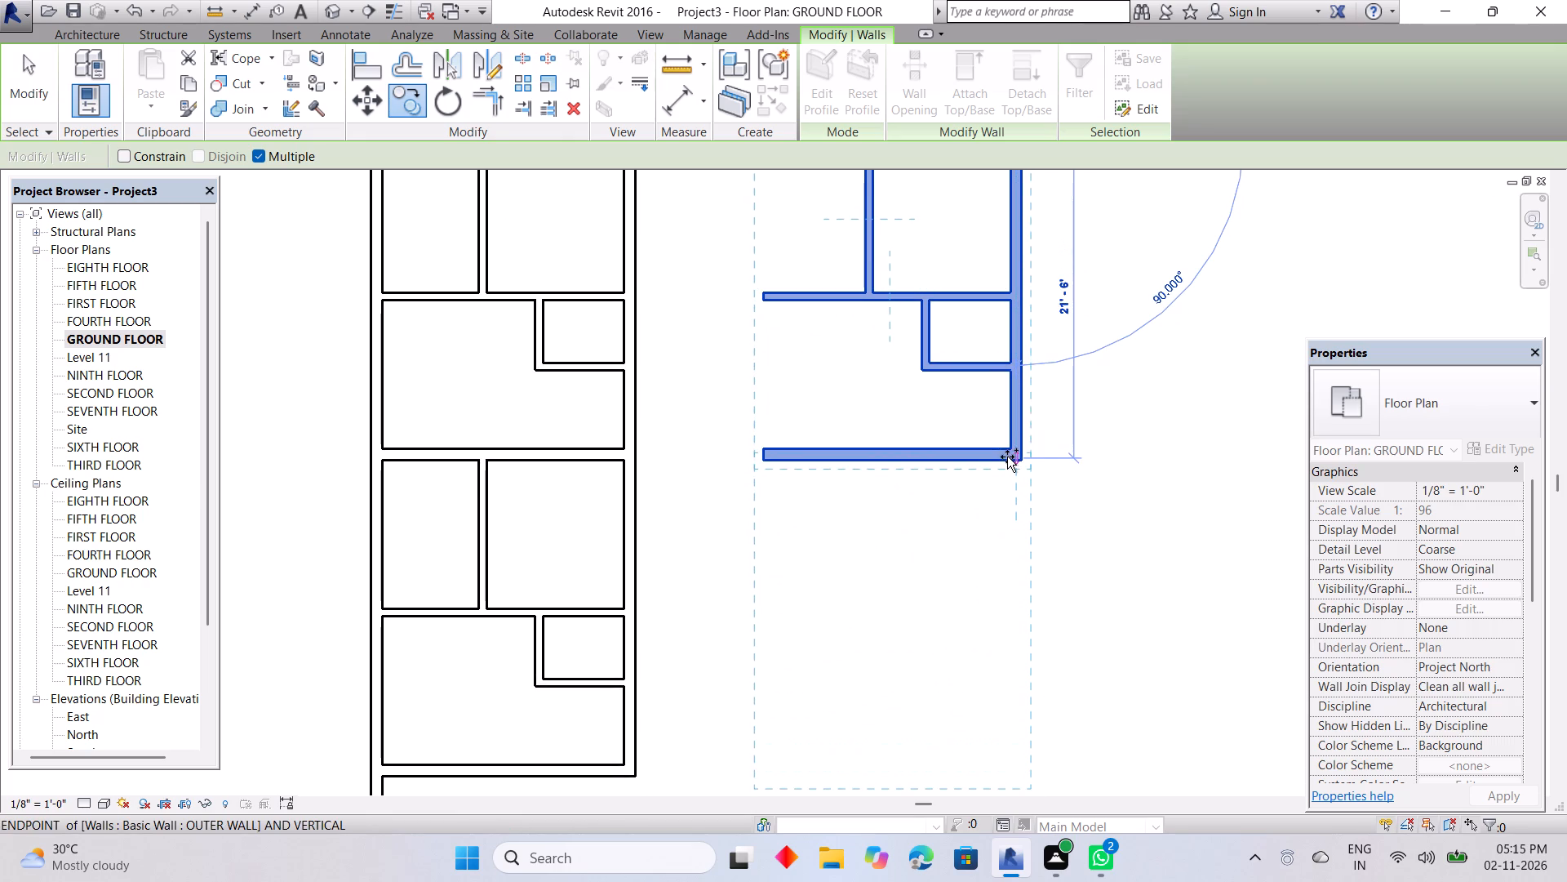
pyautogui.click(1010, 452)
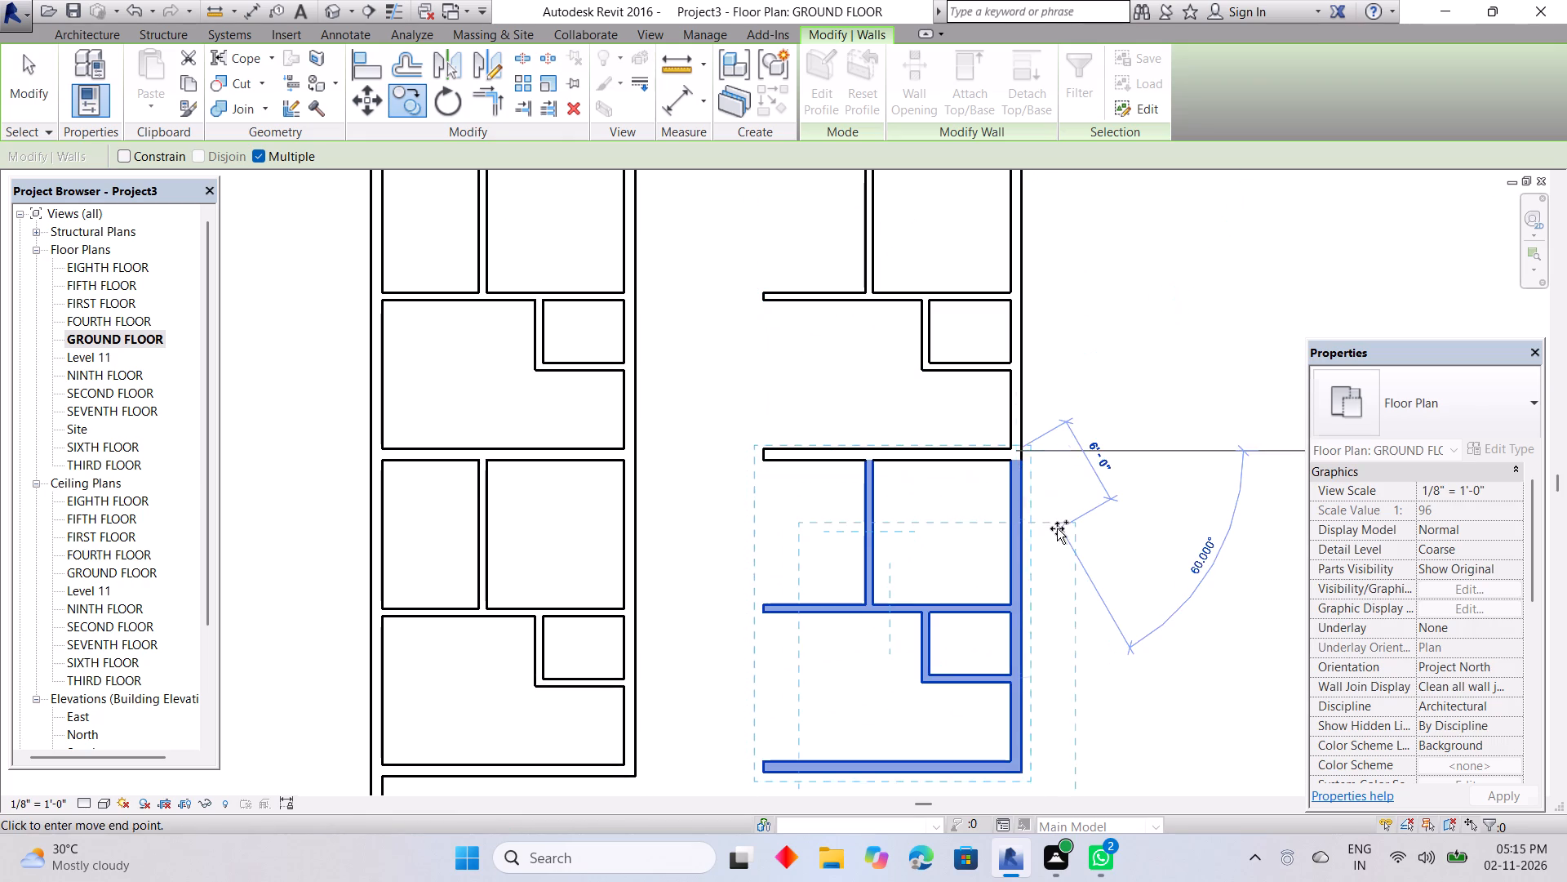
pyautogui.press('Escape')
pyautogui.scroll(-5, 1058, 527)
pyautogui.moveTo(1054, 527); pyautogui.dragTo(1070, 586, button='middle')
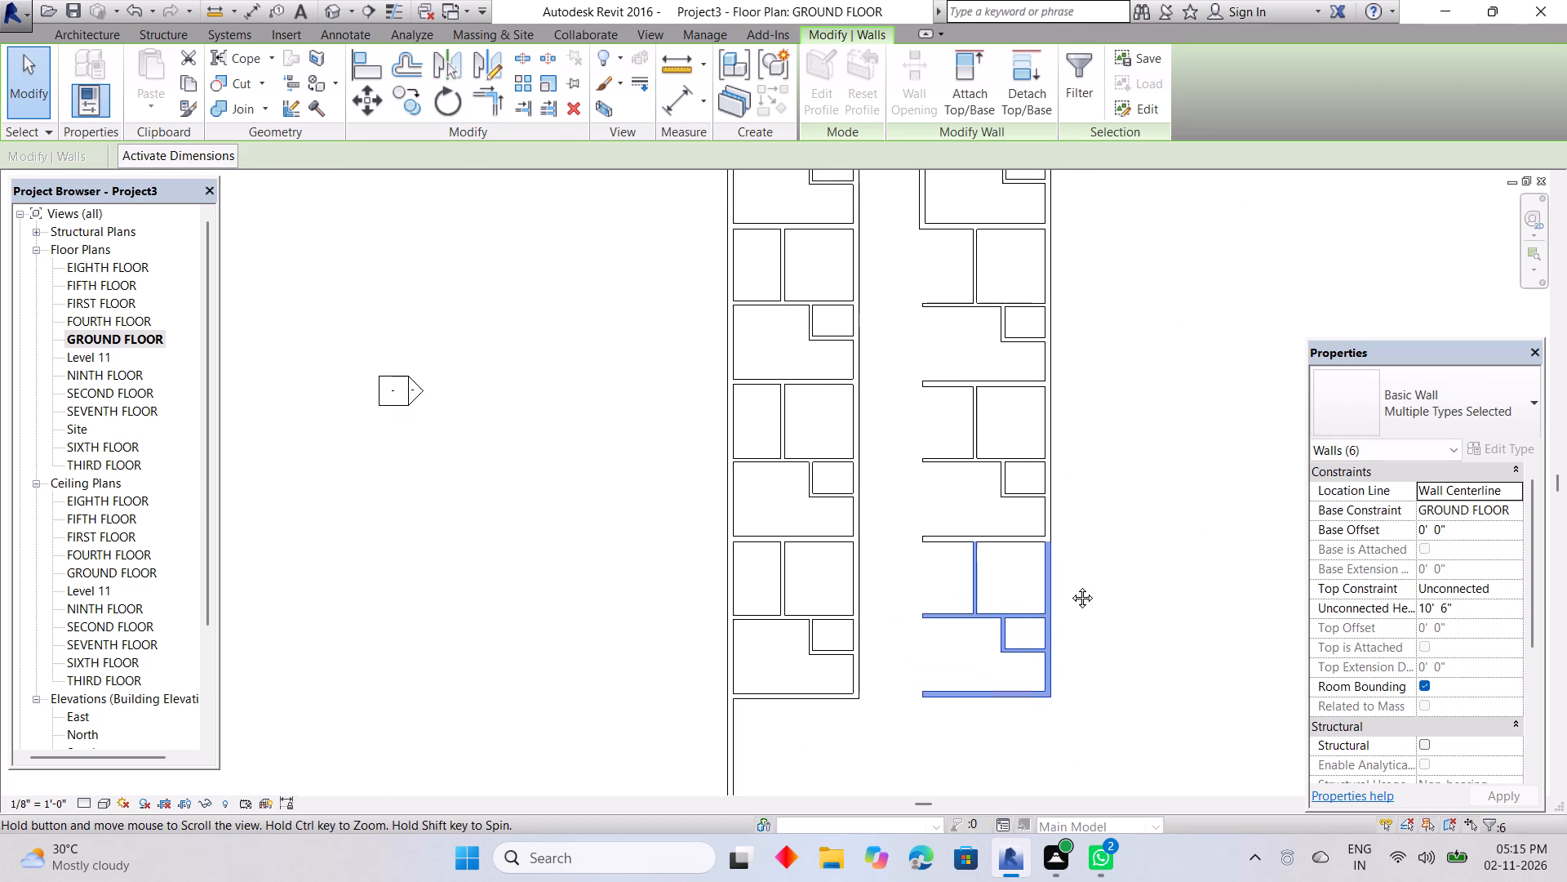
pyautogui.moveTo(1070, 586); pyautogui.dragTo(1071, 598, button='middle')
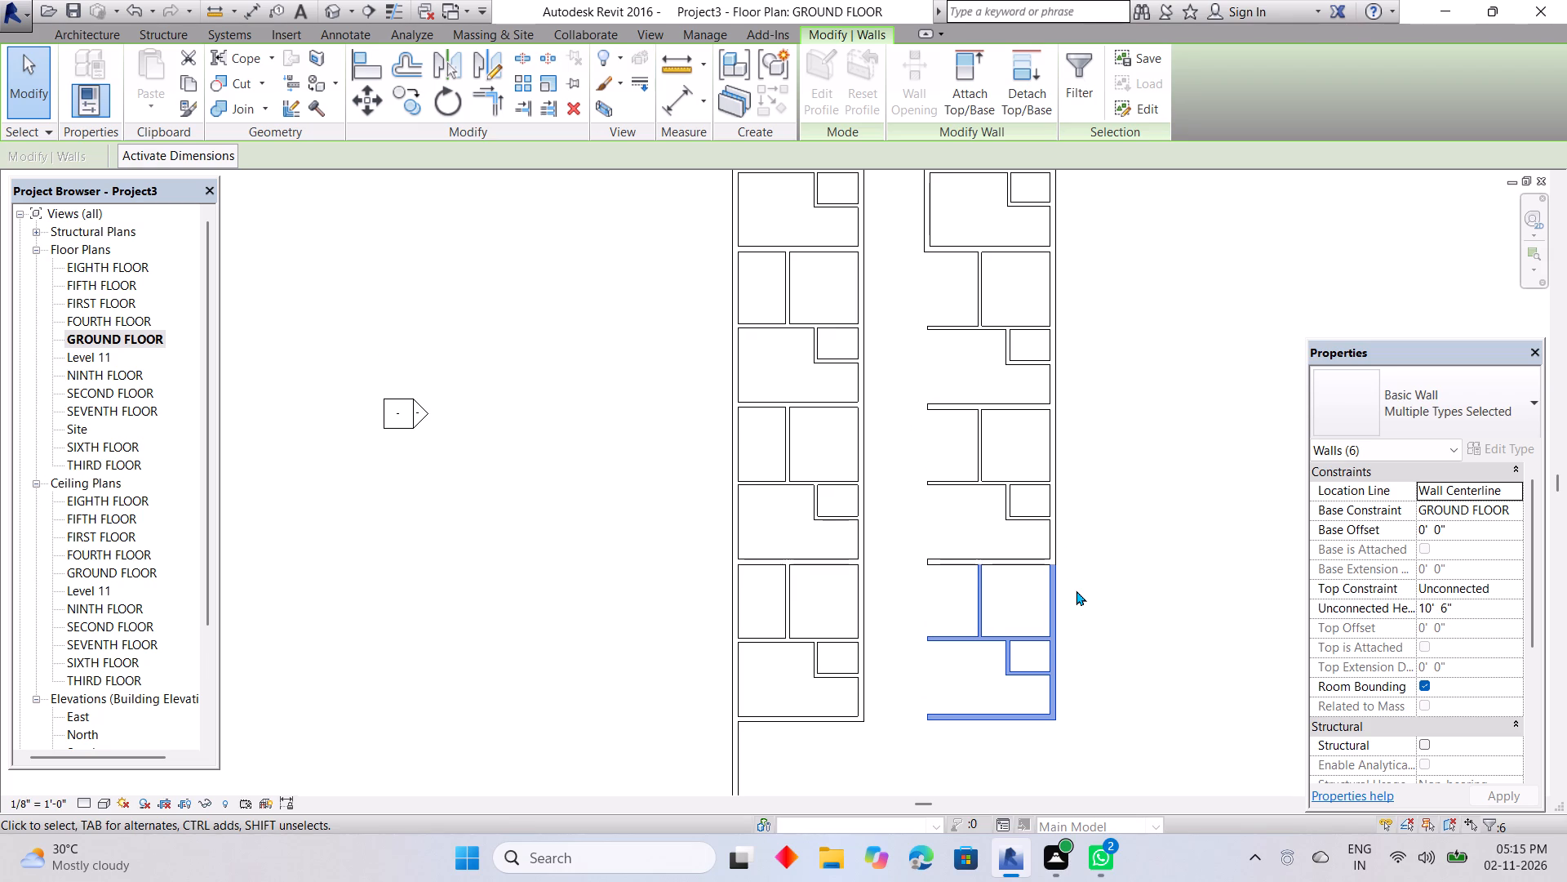
pyautogui.press('Escape')
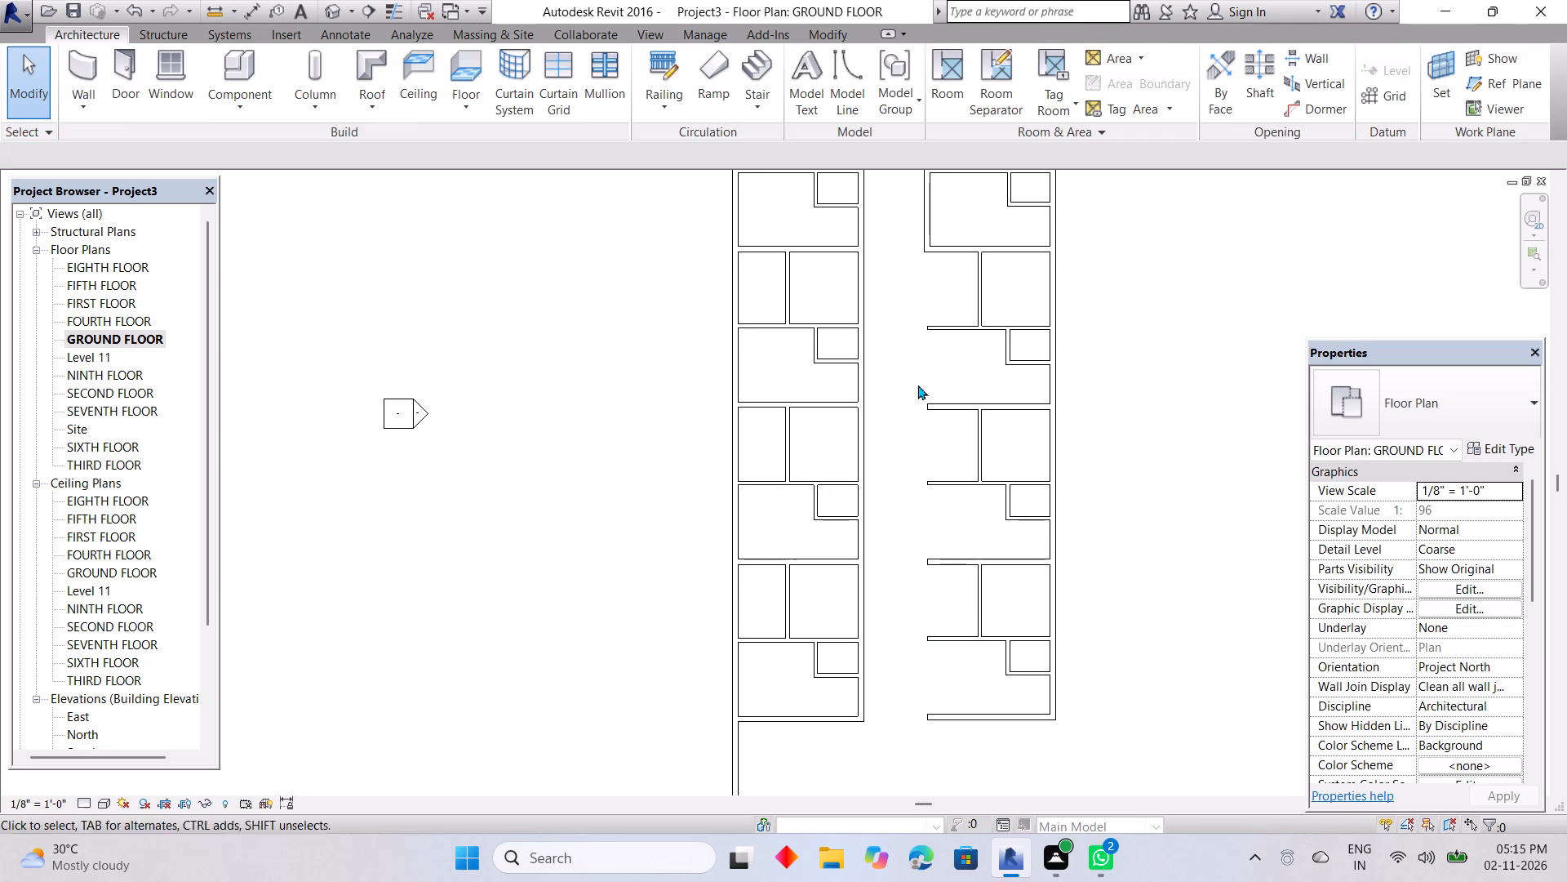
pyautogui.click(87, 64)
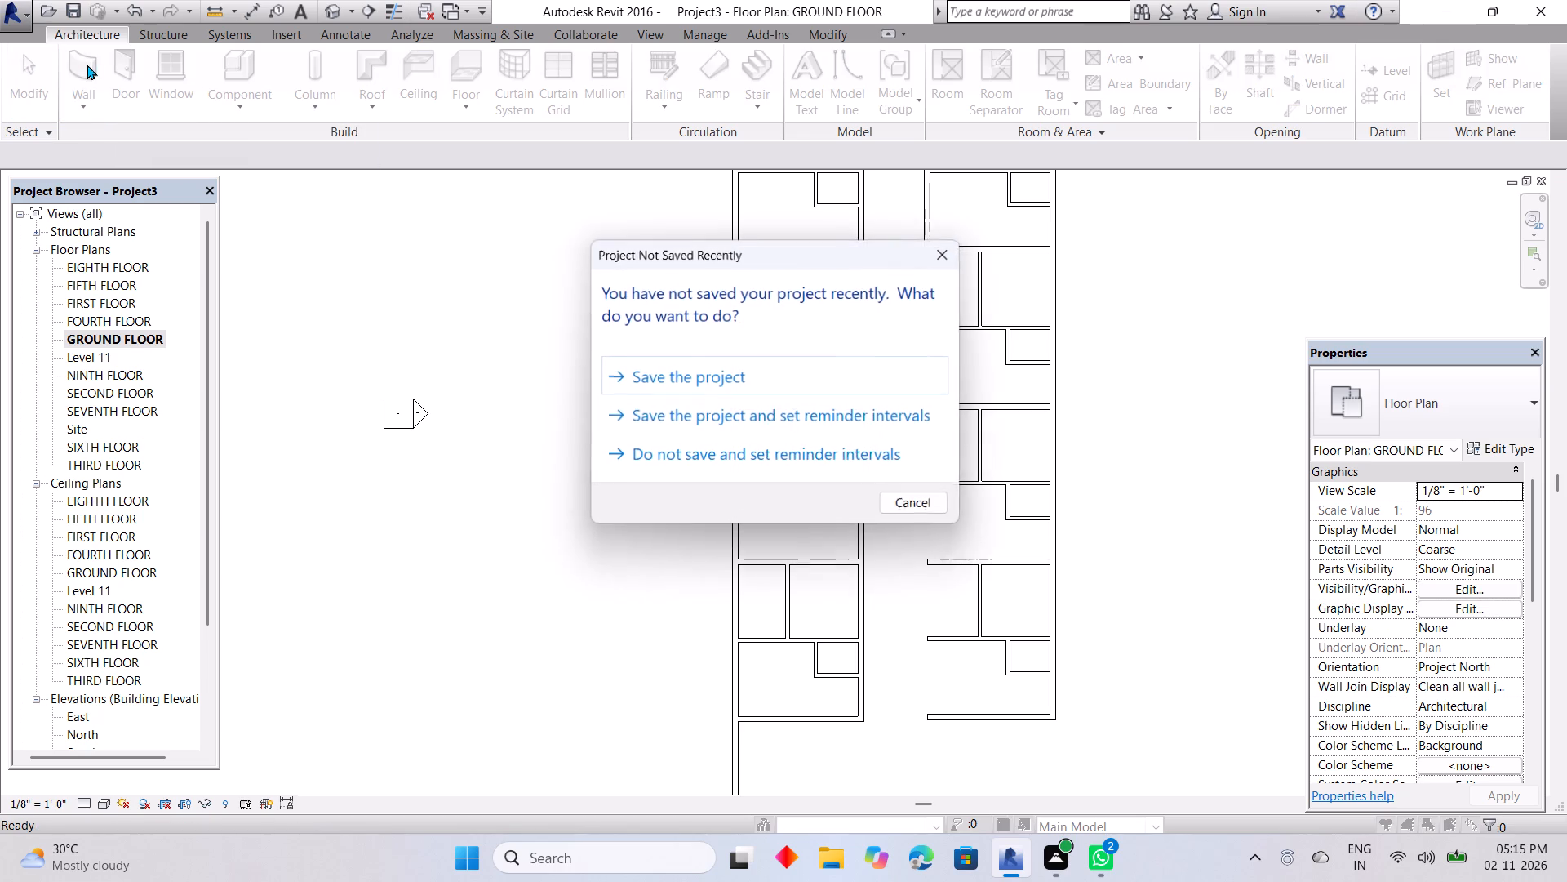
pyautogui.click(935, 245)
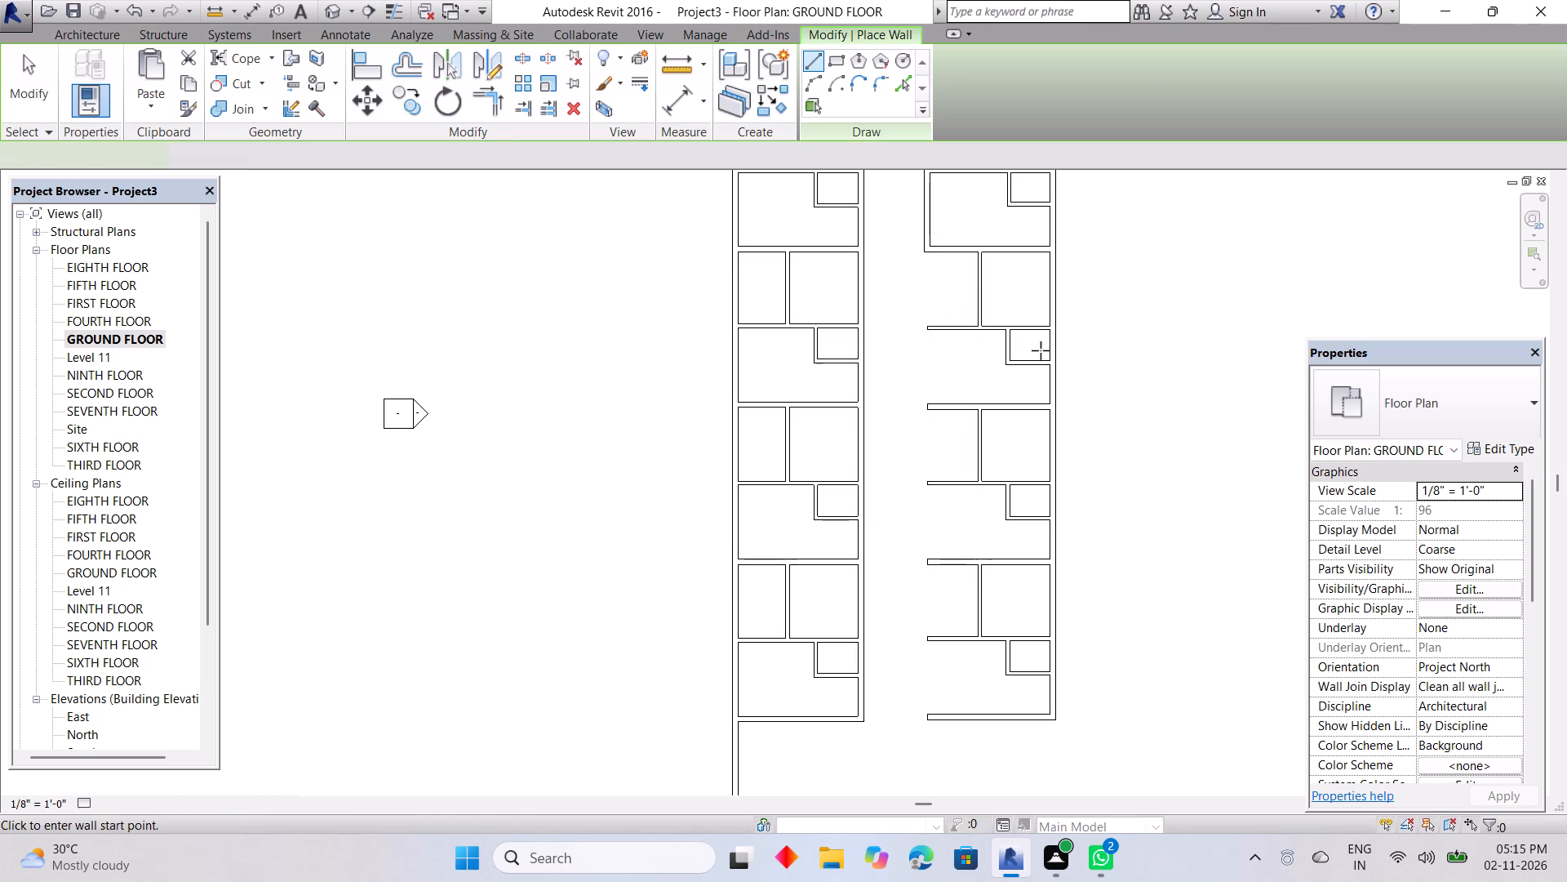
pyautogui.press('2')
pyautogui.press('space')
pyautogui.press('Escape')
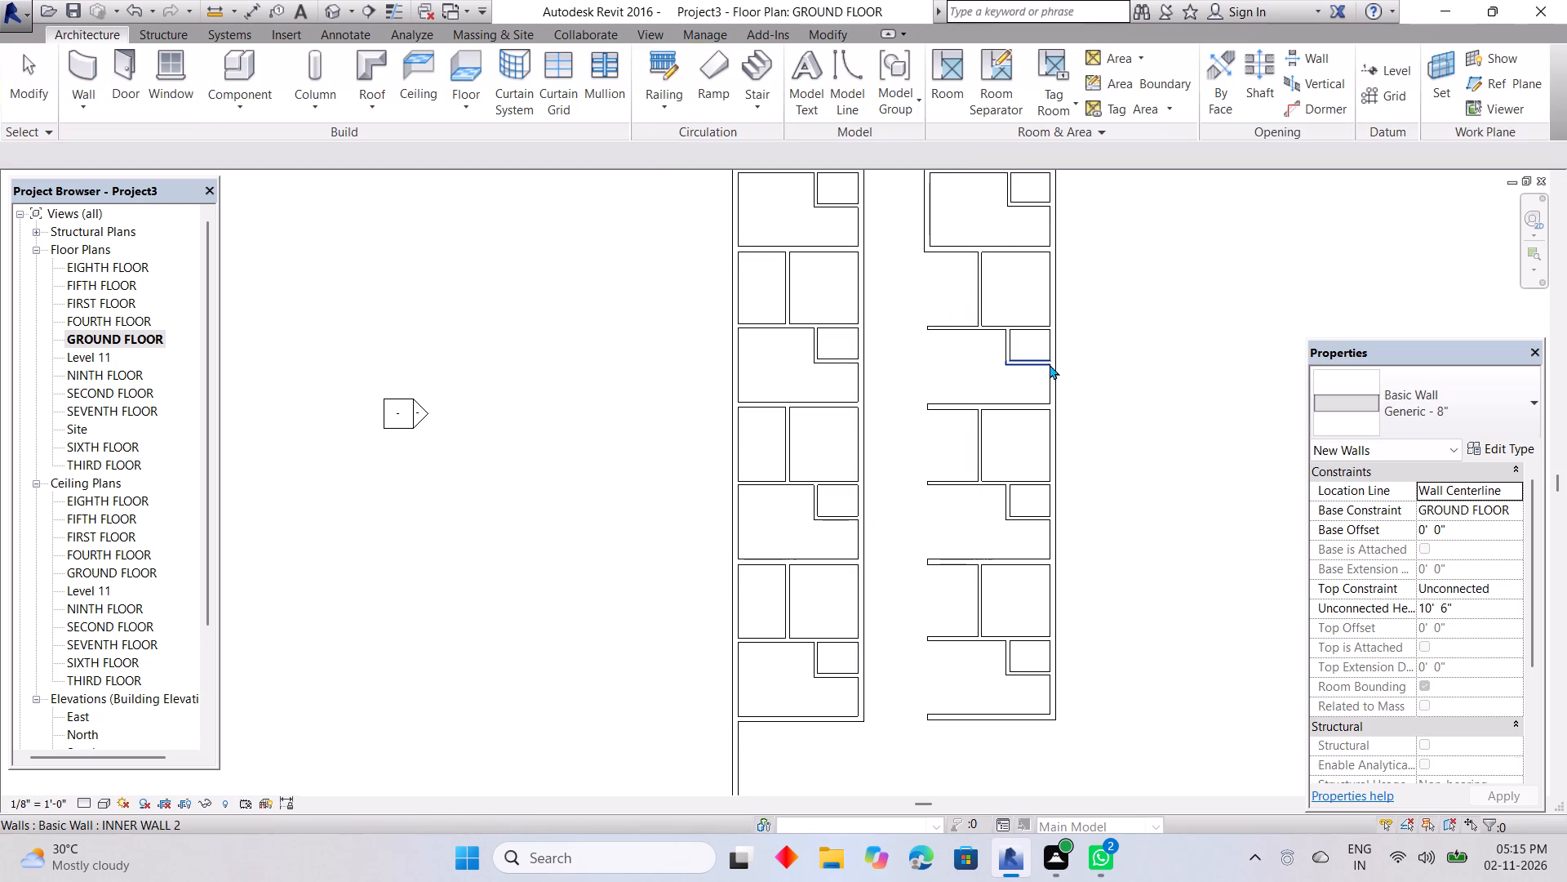
# Draw an OUTER WALL along the right column's corridor side, from the first block's bottom-left corner to the fourth block's bottom-left corner.
pyautogui.write('W')
pyautogui.press('space')
pyautogui.click(1469, 401)
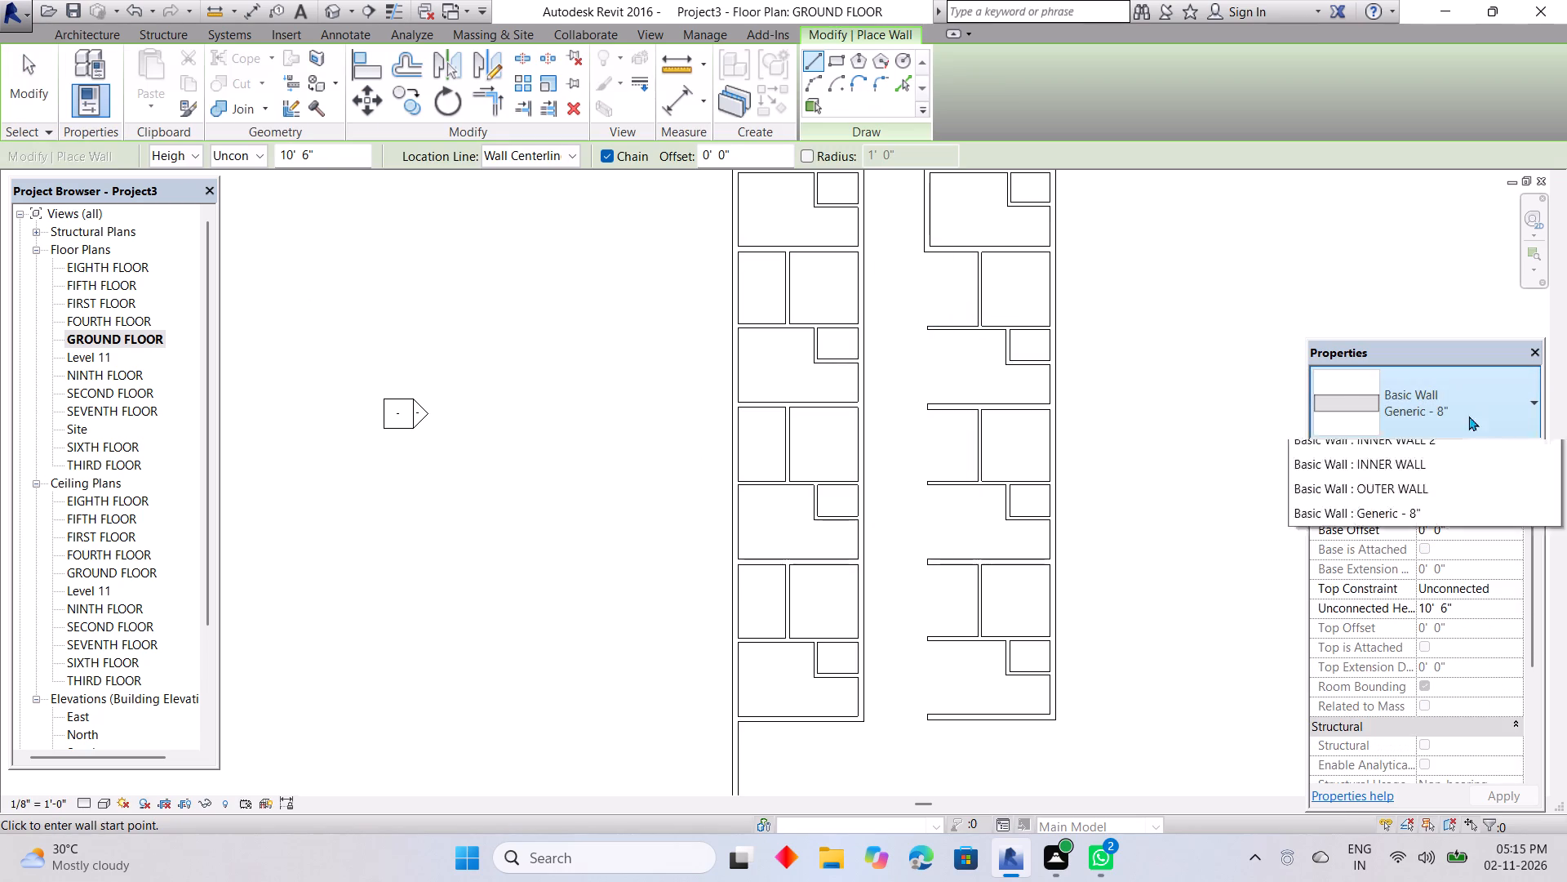
pyautogui.scroll(-6, 1405, 659)
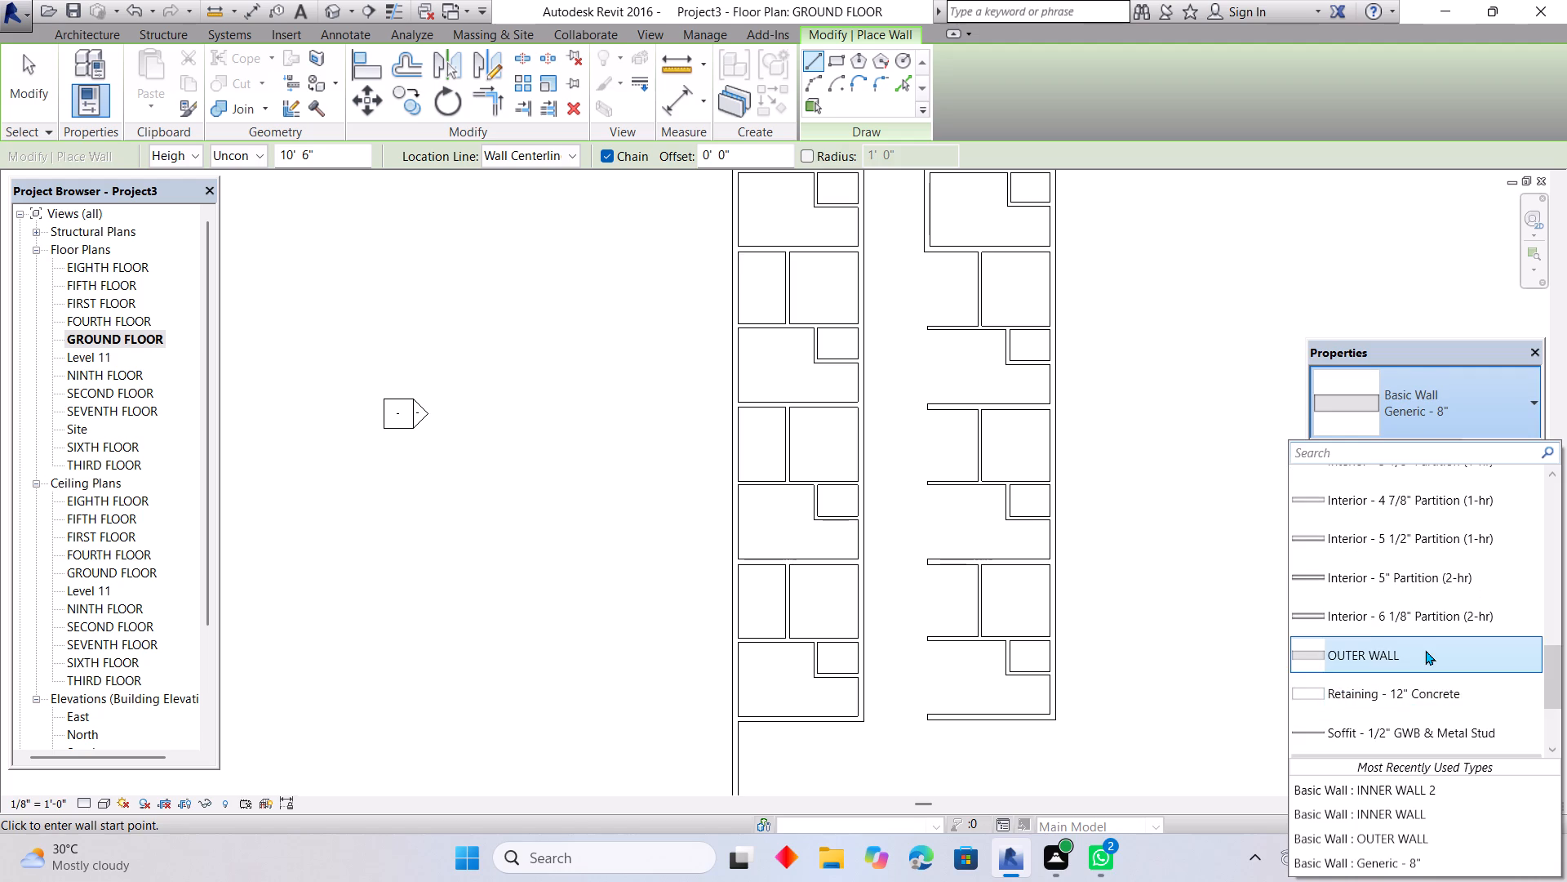
pyautogui.click(1425, 650)
pyautogui.moveTo(1003, 383); pyautogui.dragTo(1043, 546, button='middle')
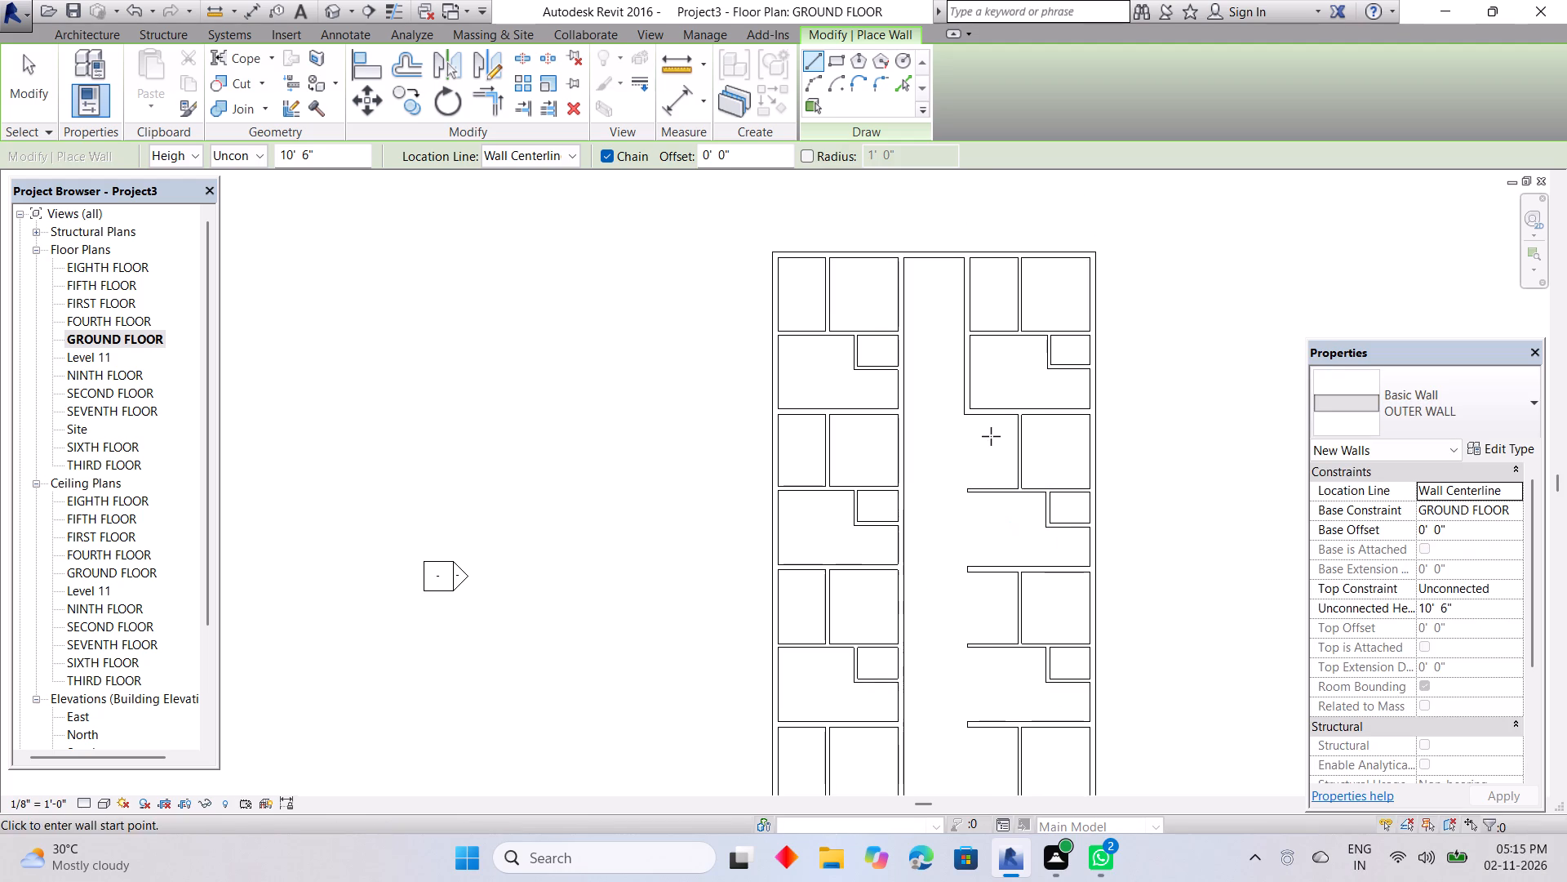
pyautogui.click(971, 412)
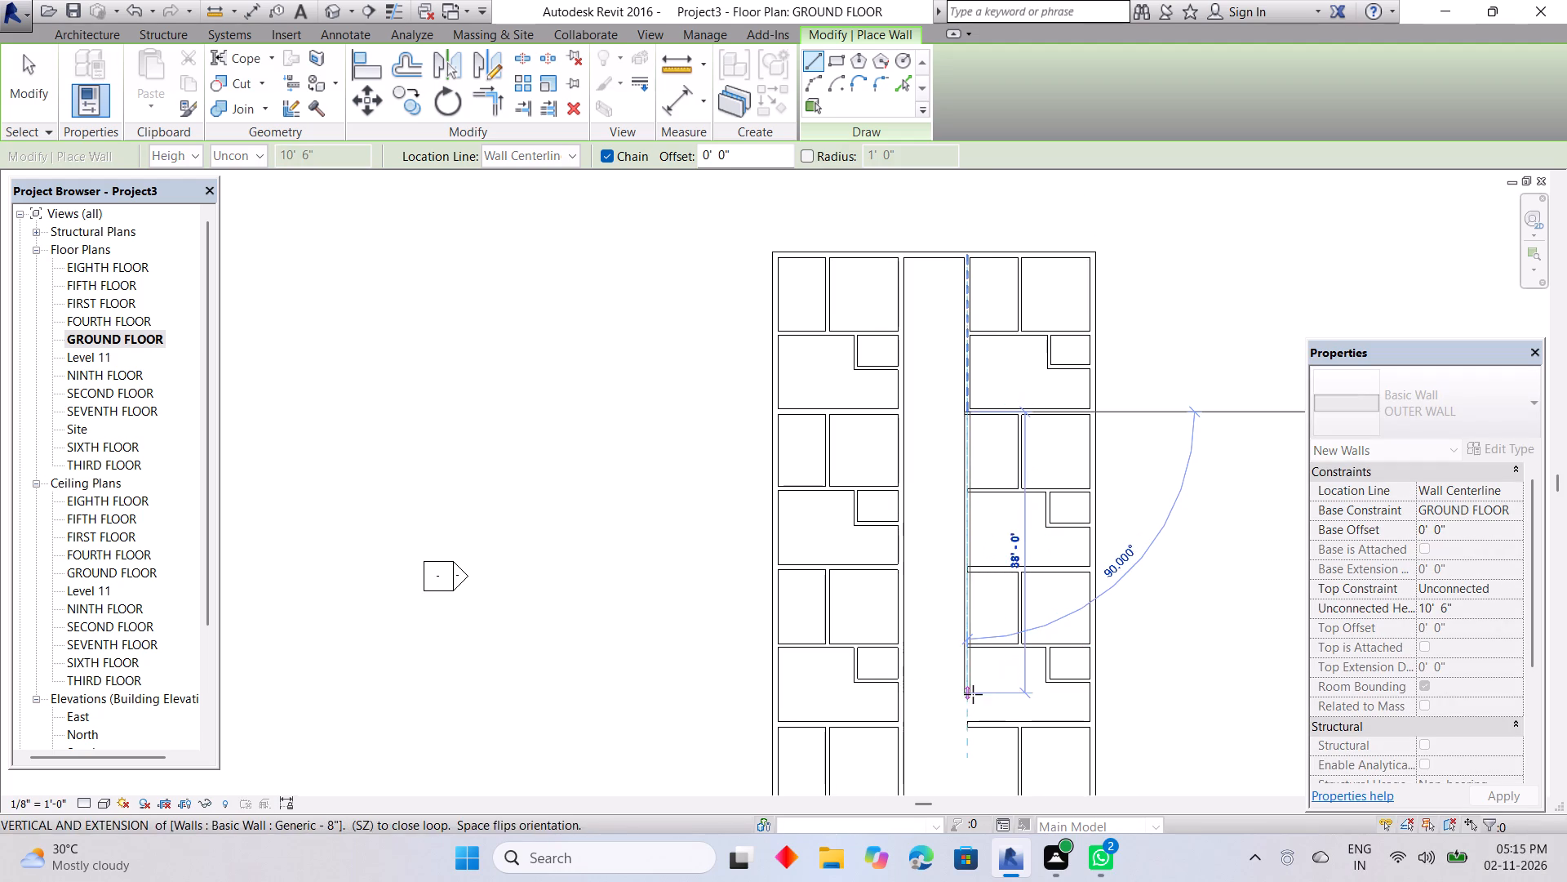
pyautogui.moveTo(971, 694); pyautogui.dragTo(972, 559, button='middle')
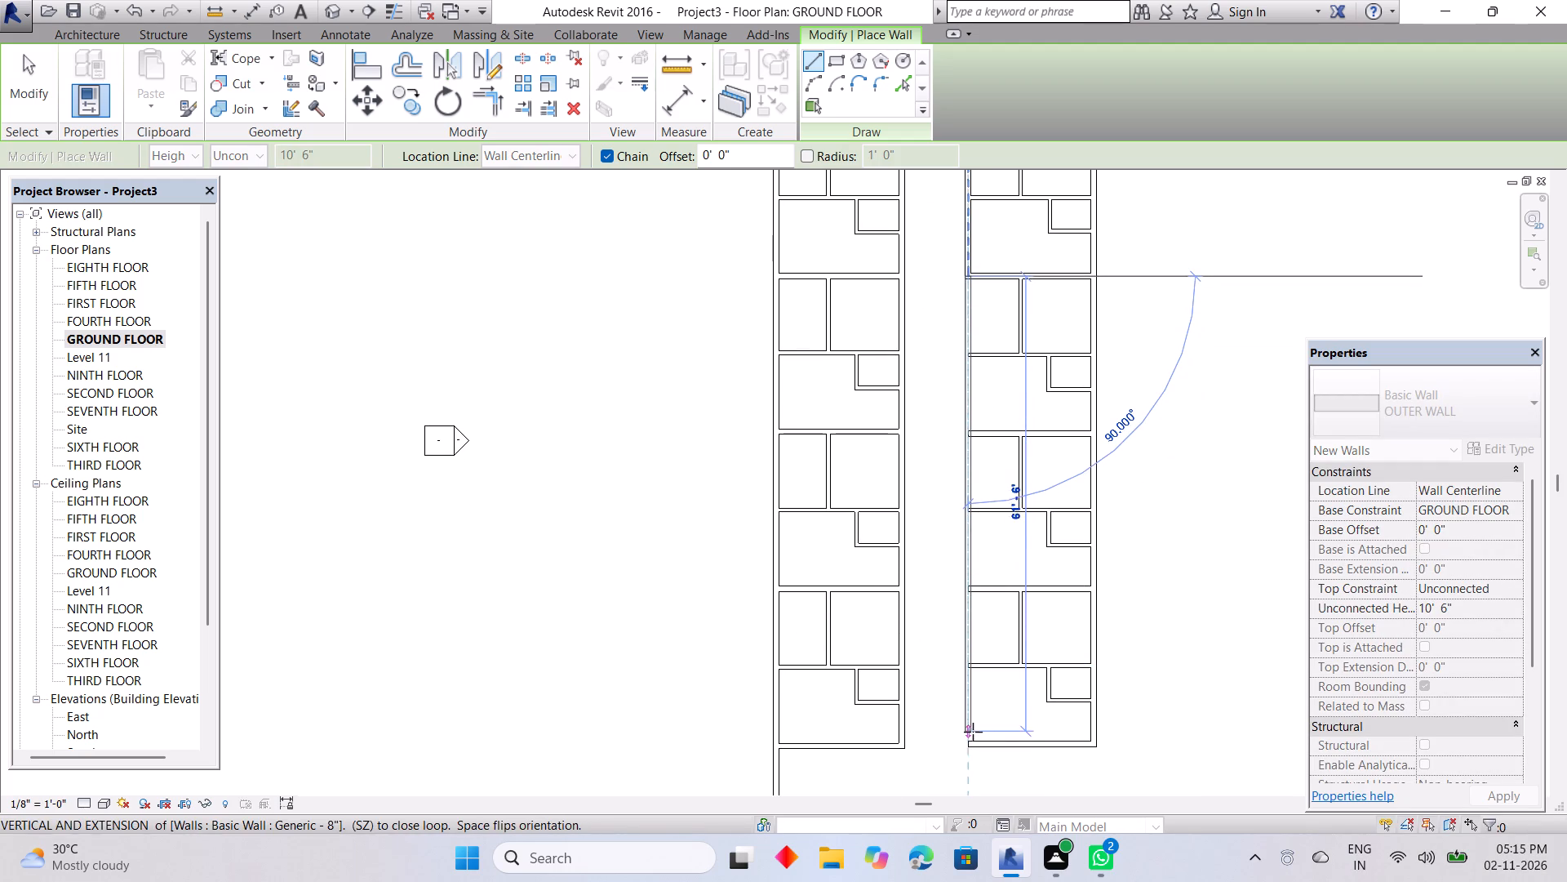
pyautogui.click(973, 743)
pyautogui.press('Escape')
pyautogui.scroll(-3, 1109, 535)
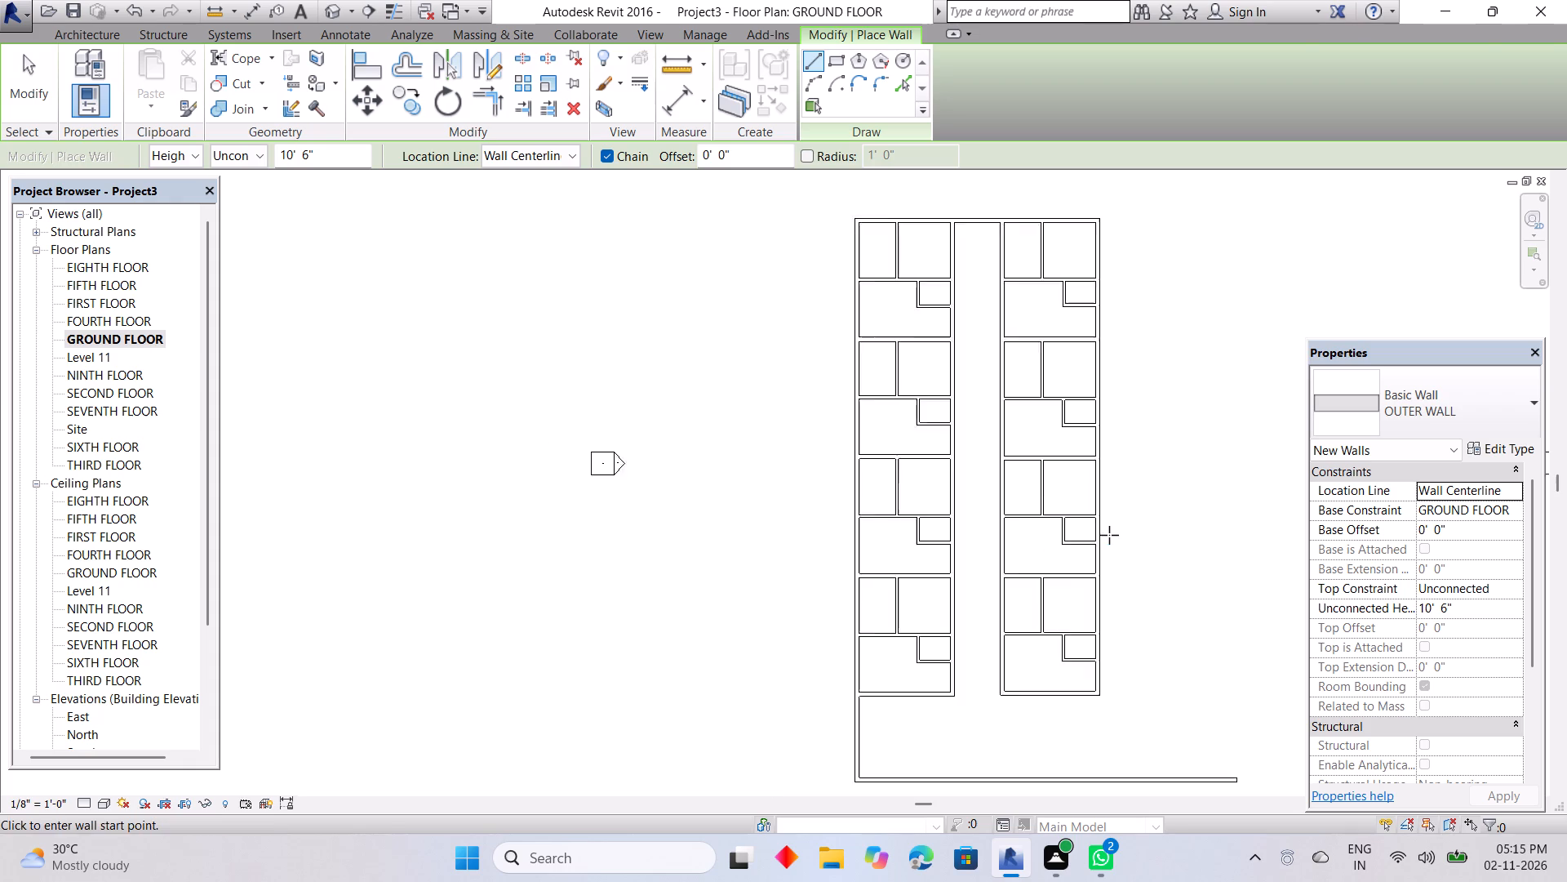
pyautogui.press('Escape')
# Draw an OUTER WALL from the right column's bottom-right corner straight down to the building's bottom outer wall.
pyautogui.scroll(3, 1134, 500)
pyautogui.moveTo(1118, 532); pyautogui.dragTo(1116, 256, button='middle')
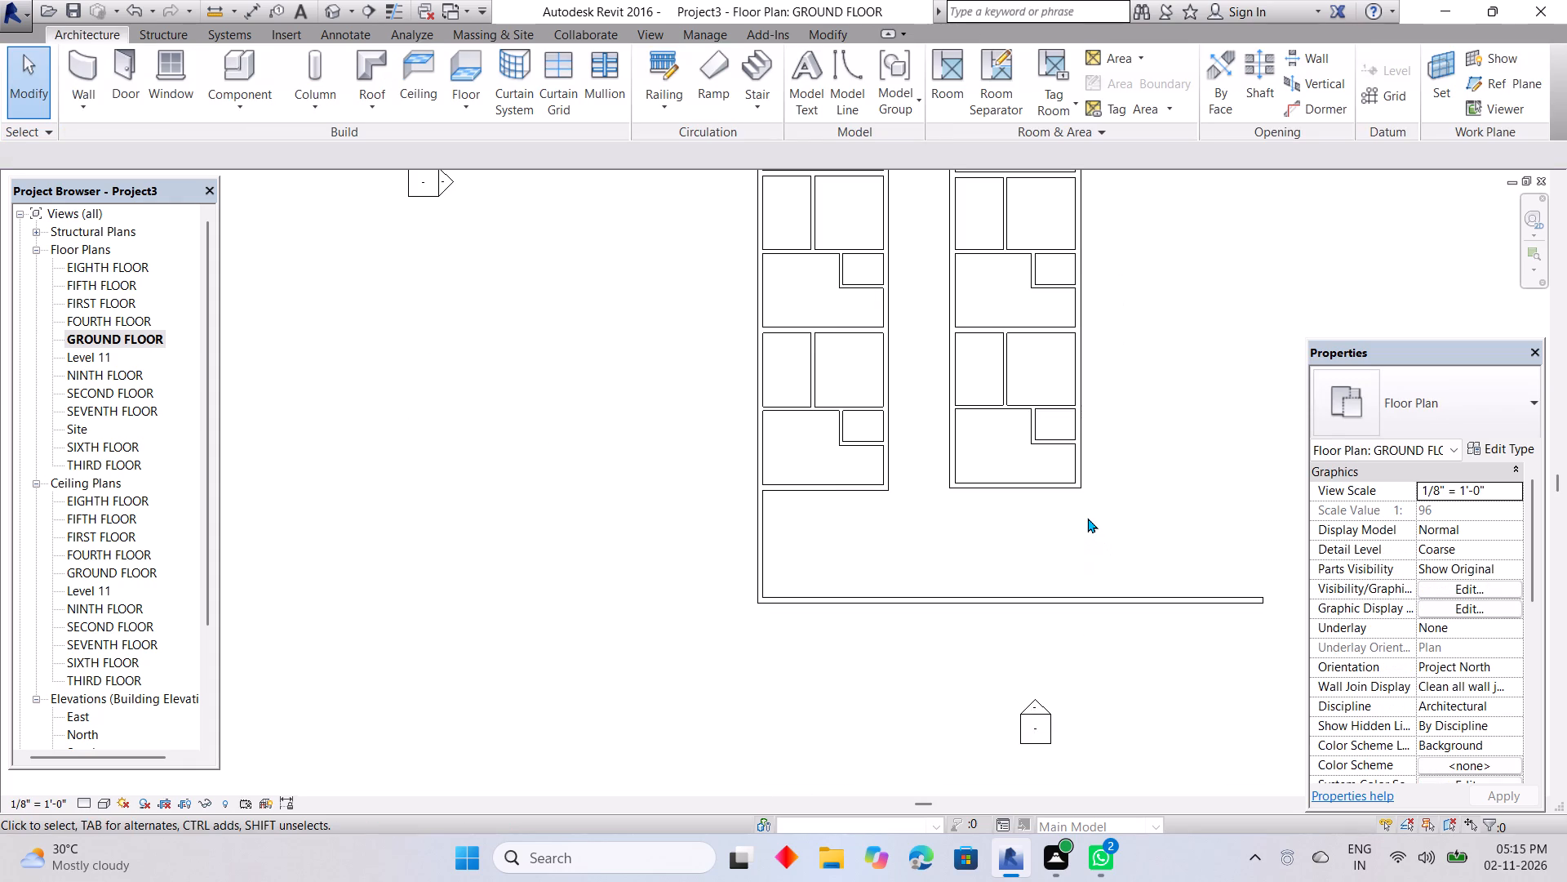
pyautogui.write('W')
pyautogui.press('space')
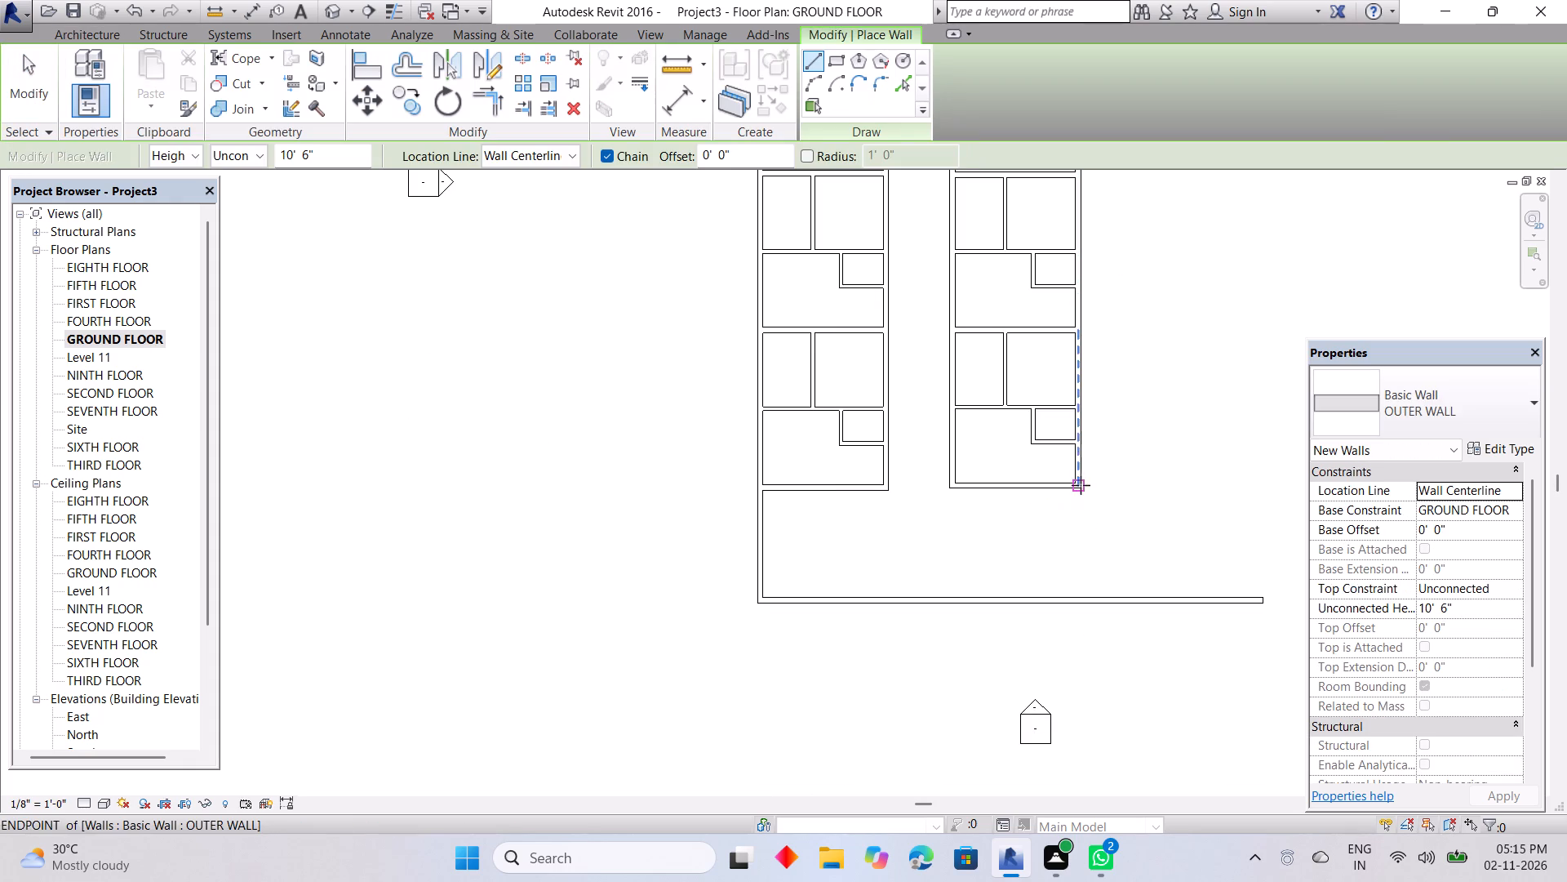
pyautogui.click(1081, 485)
pyautogui.click(1082, 602)
pyautogui.press('Escape')
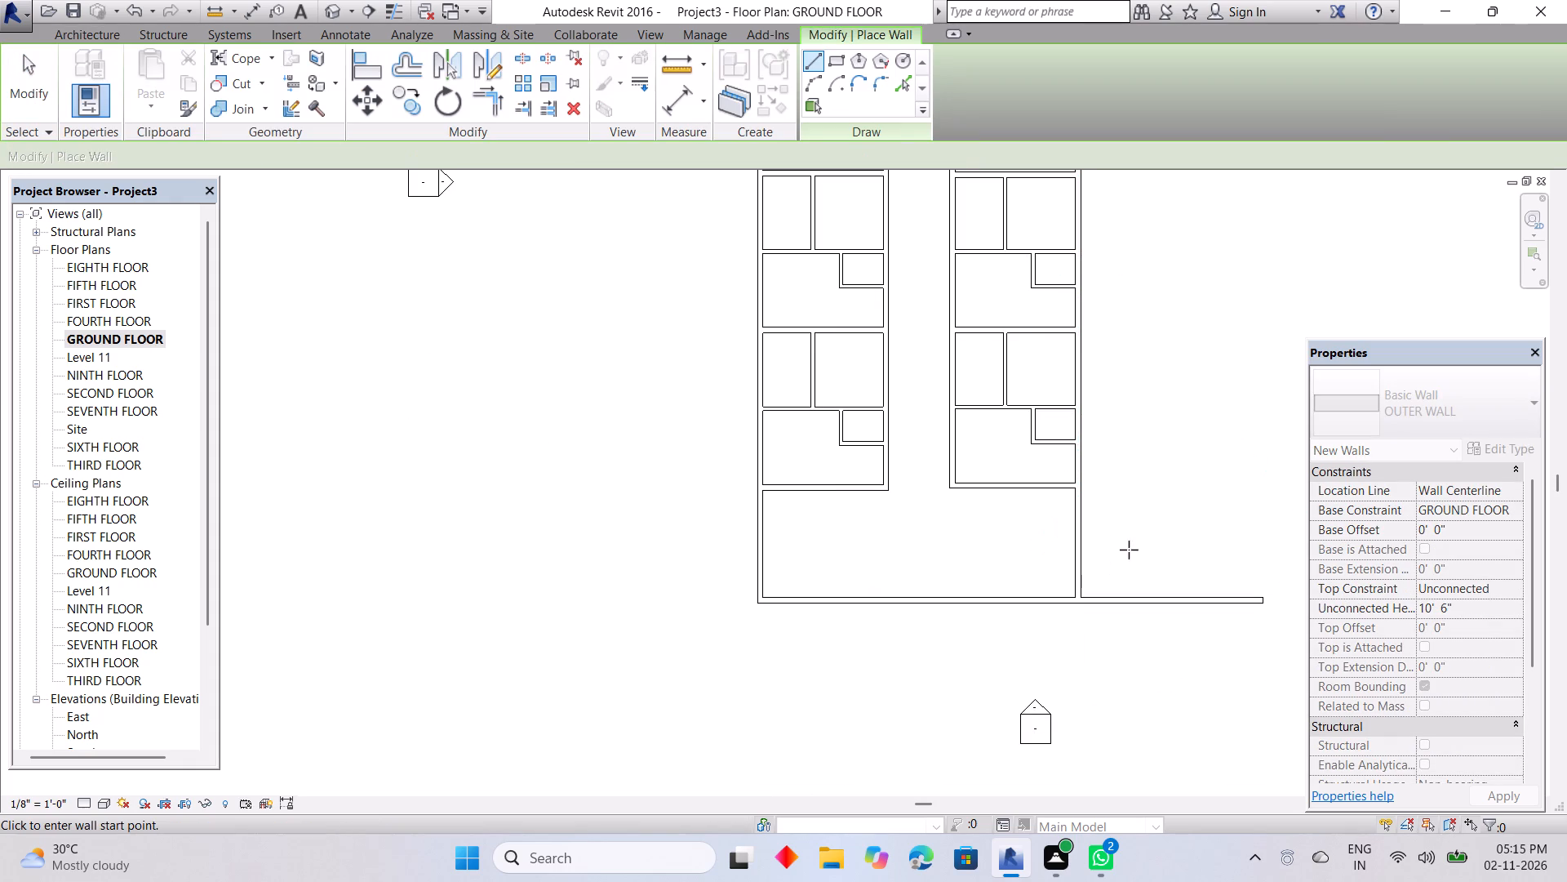
pyautogui.press('Escape')
# Shorten the bottom outer wall so its right end meets the new right-hand outer wall at the corner.
pyautogui.click(1147, 594)
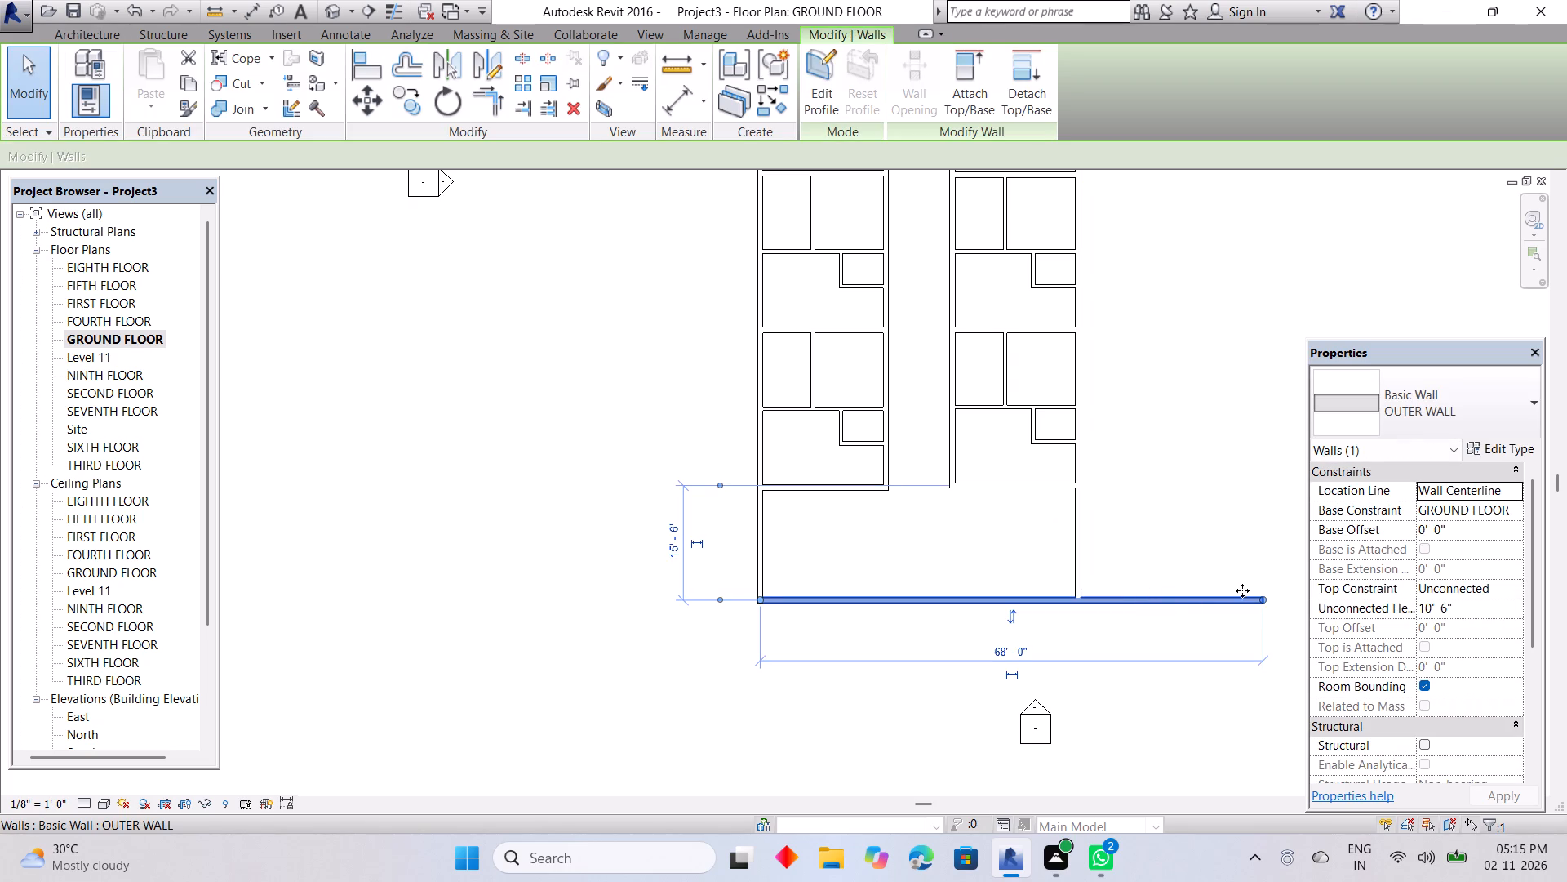
pyautogui.moveTo(1262, 598); pyautogui.dragTo(1083, 597)
pyautogui.press('Escape')
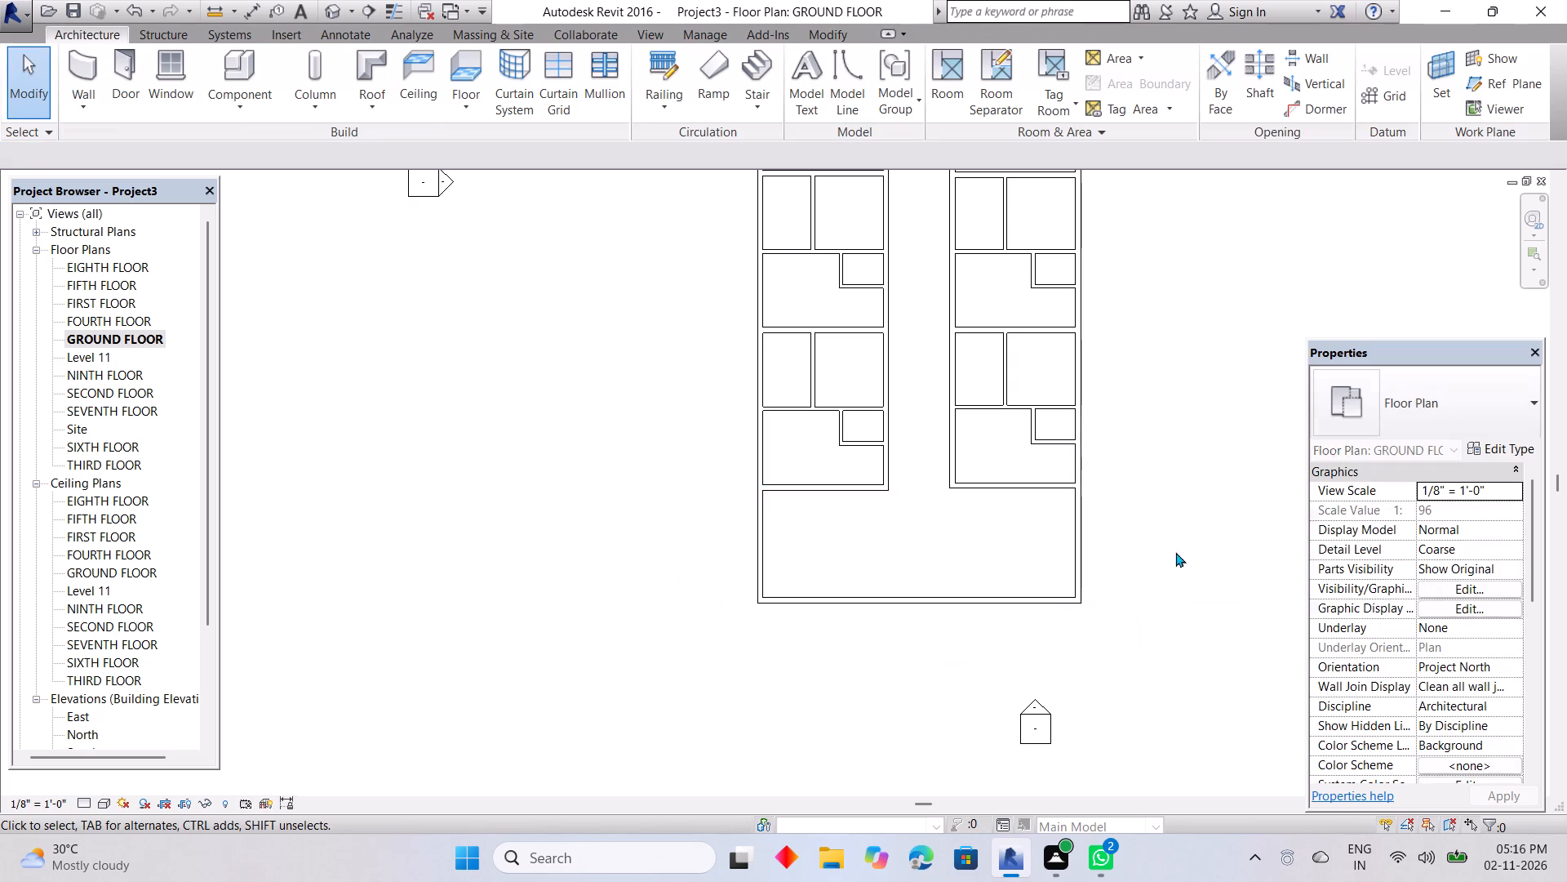
# Check the distance from the small room's vertical partition to the outer wall's inner face in the right column's second block.
pyautogui.scroll(-4, 1105, 515)
pyautogui.moveTo(1102, 514); pyautogui.dragTo(1100, 615, button='middle')
pyautogui.scroll(-2, 1101, 606)
pyautogui.scroll(3, 1060, 558)
pyautogui.moveTo(1055, 555); pyautogui.dragTo(992, 629, button='middle')
pyautogui.scroll(3, 952, 613)
pyautogui.scroll(1, 950, 506)
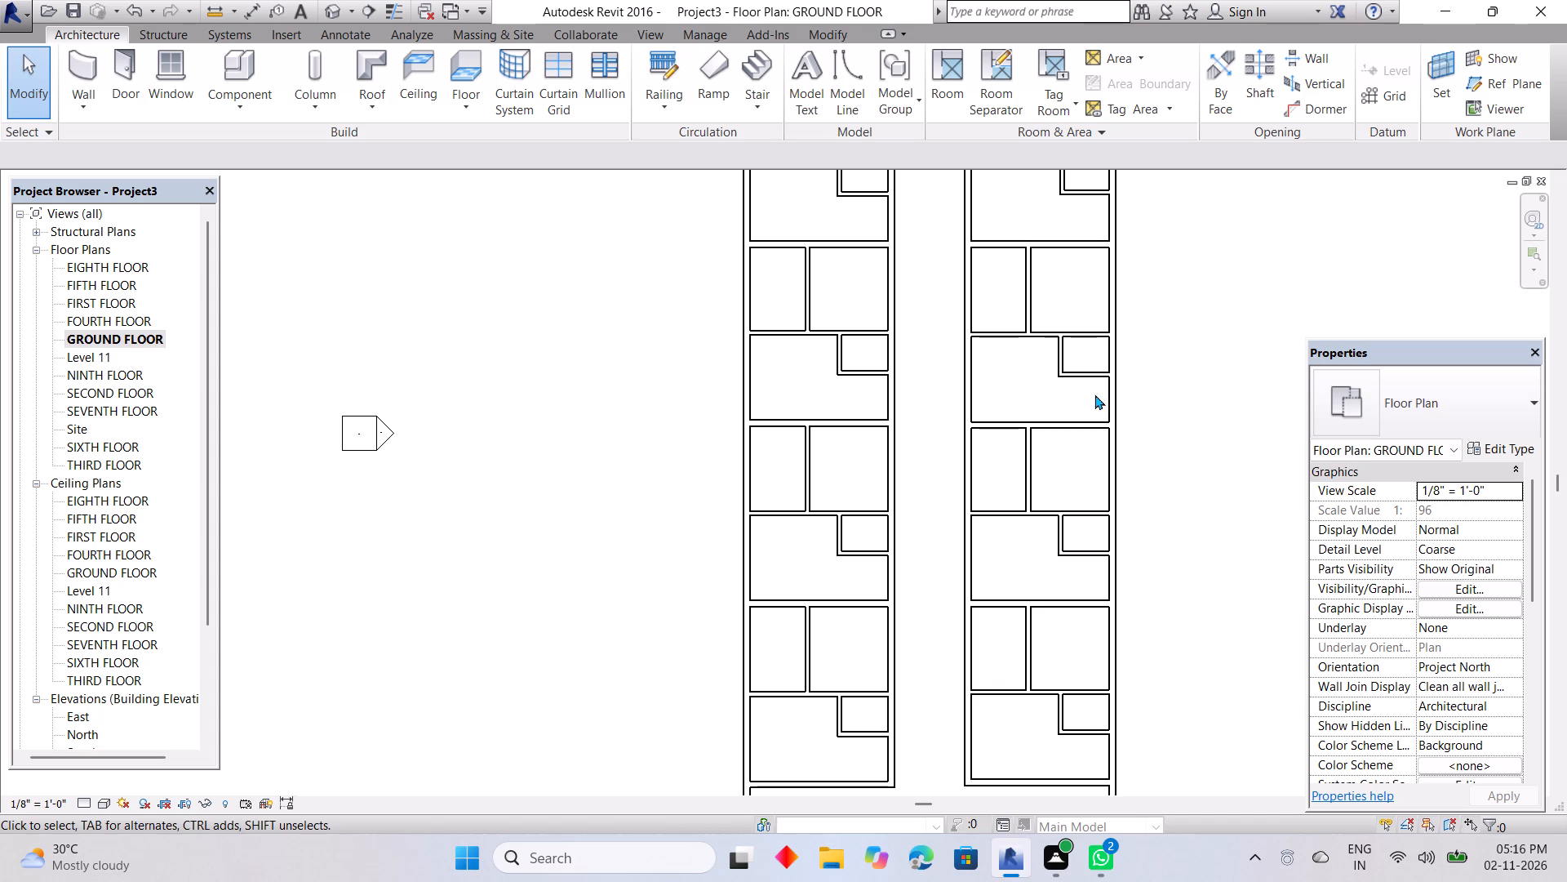
pyautogui.scroll(5, 1076, 372)
pyautogui.click(1074, 371)
pyautogui.moveTo(1080, 354); pyautogui.dragTo(1071, 406, button='middle')
pyautogui.press('Escape')
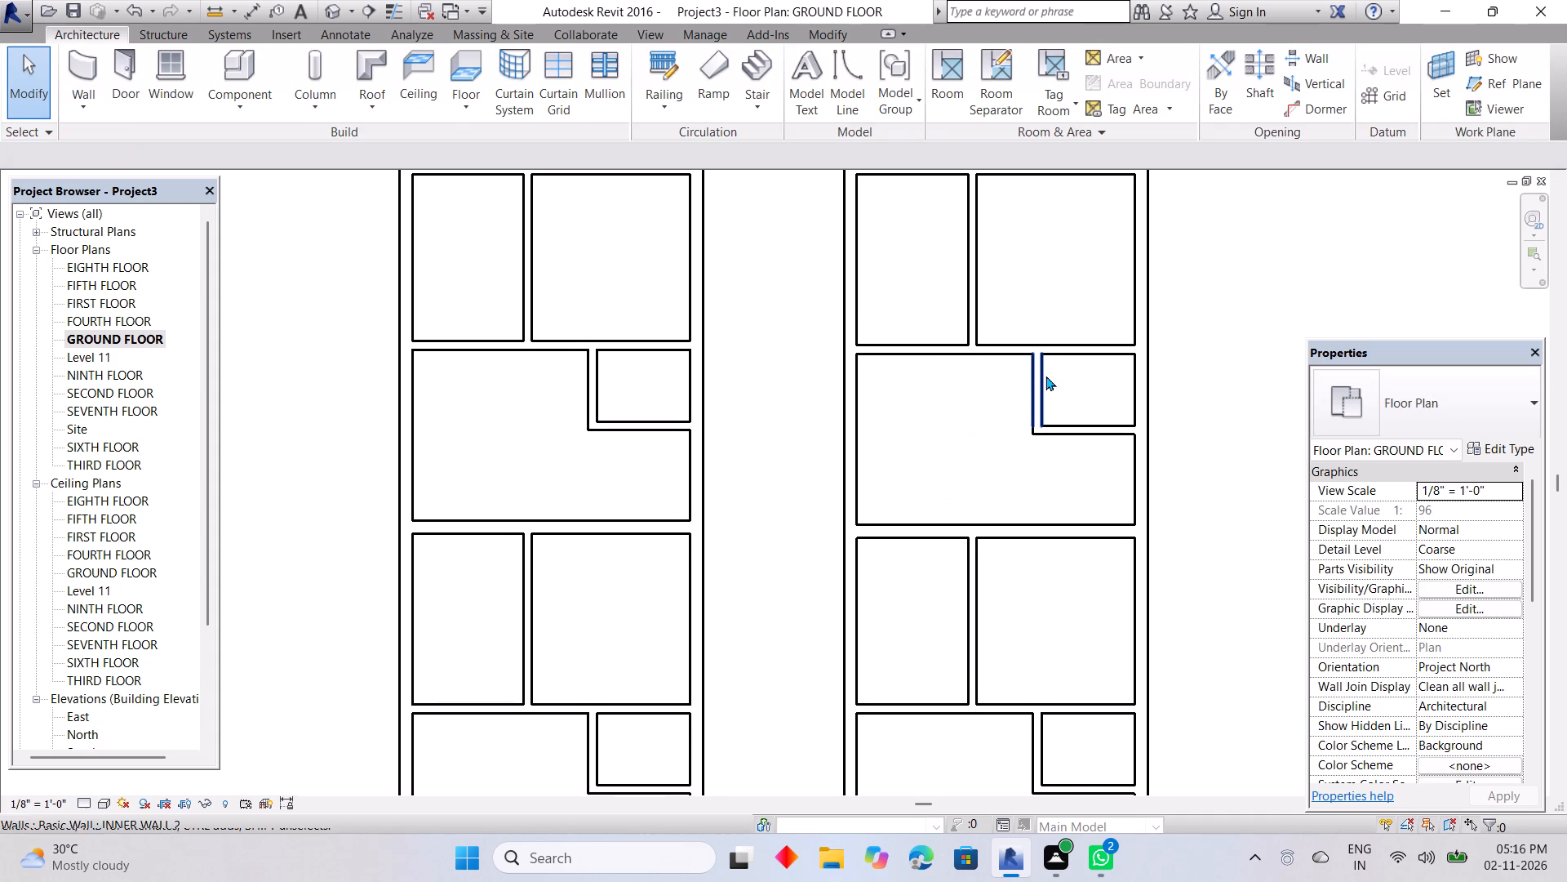
pyautogui.click(1043, 376)
pyautogui.moveTo(1098, 362); pyautogui.dragTo(1098, 497, button='middle')
pyautogui.click(1140, 409)
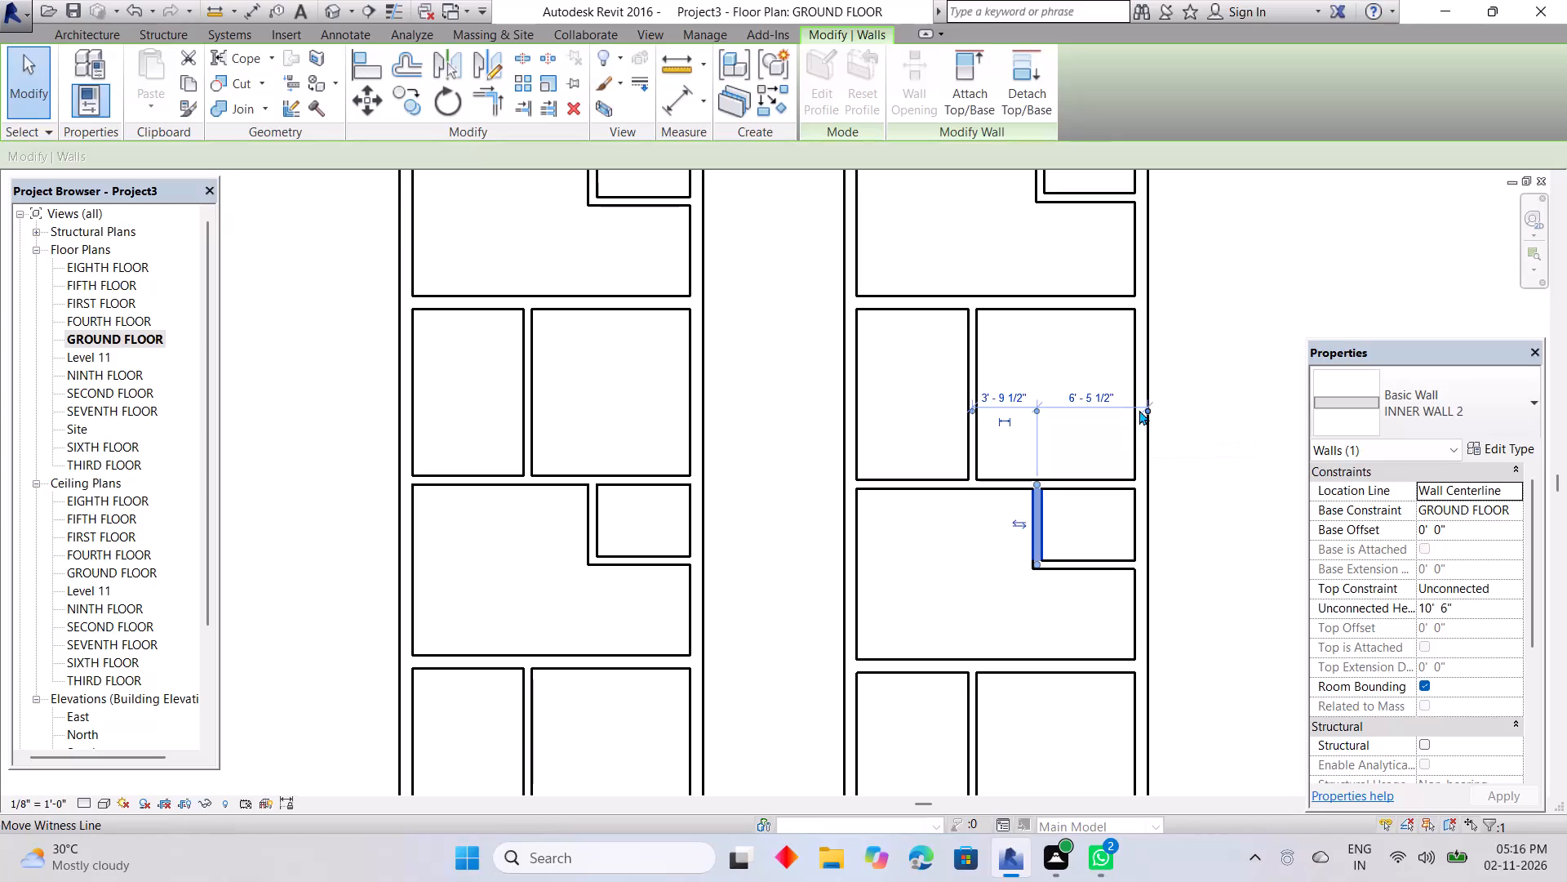
pyautogui.click(1145, 411)
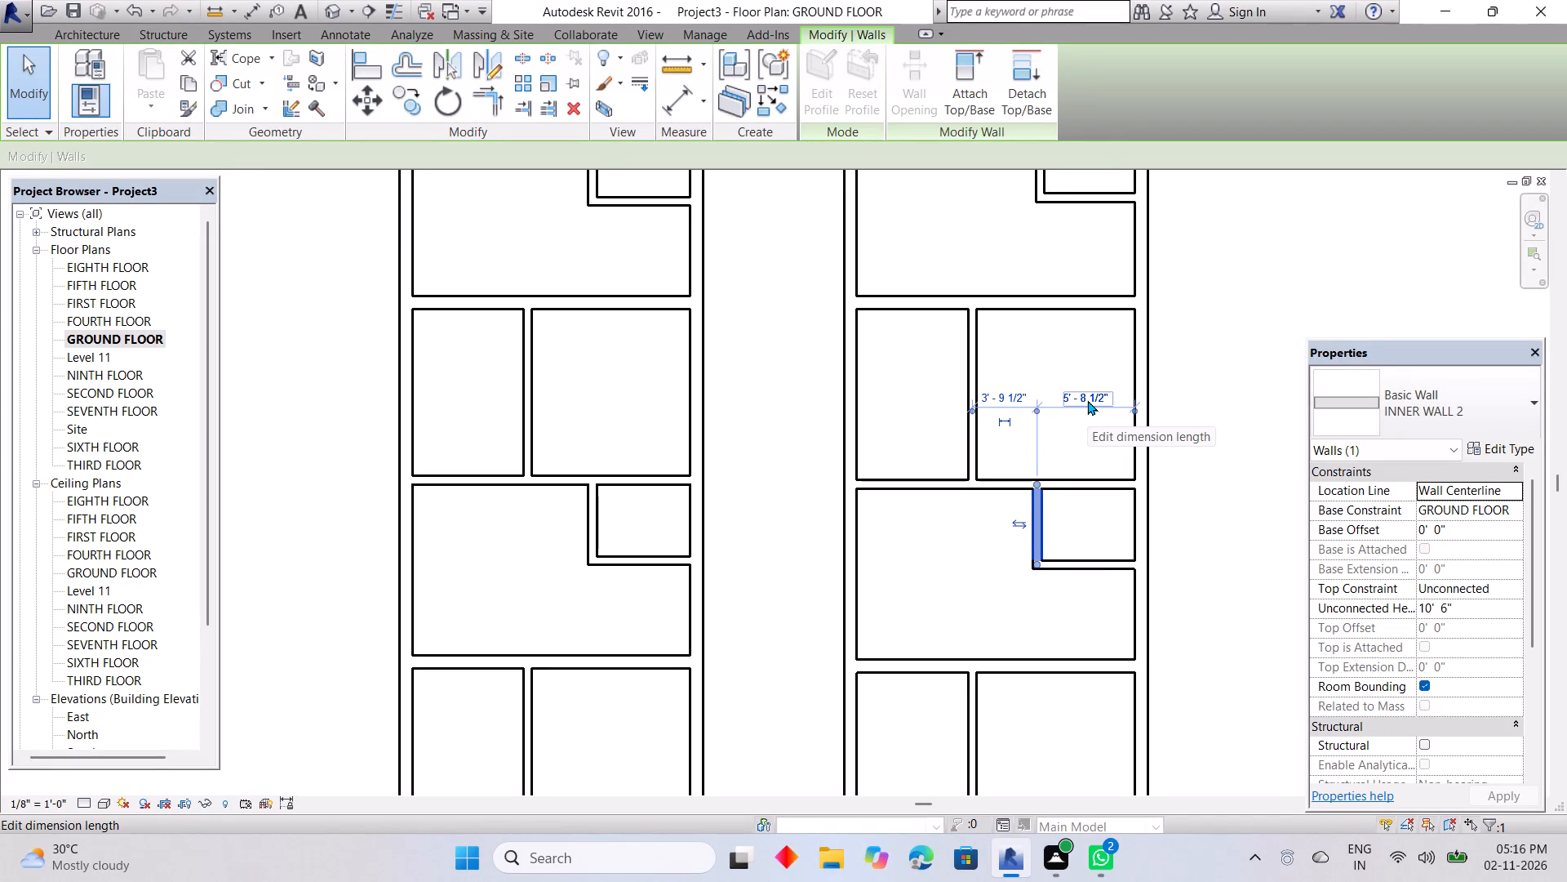
pyautogui.press('Escape')
# Set the top-left block's small room to 5' 6" clear width, measured from its vertical partition's face to the corridor-side wall's inner face.
pyautogui.scroll(-4, 713, 389)
pyautogui.moveTo(704, 386); pyautogui.dragTo(704, 387, button='middle')
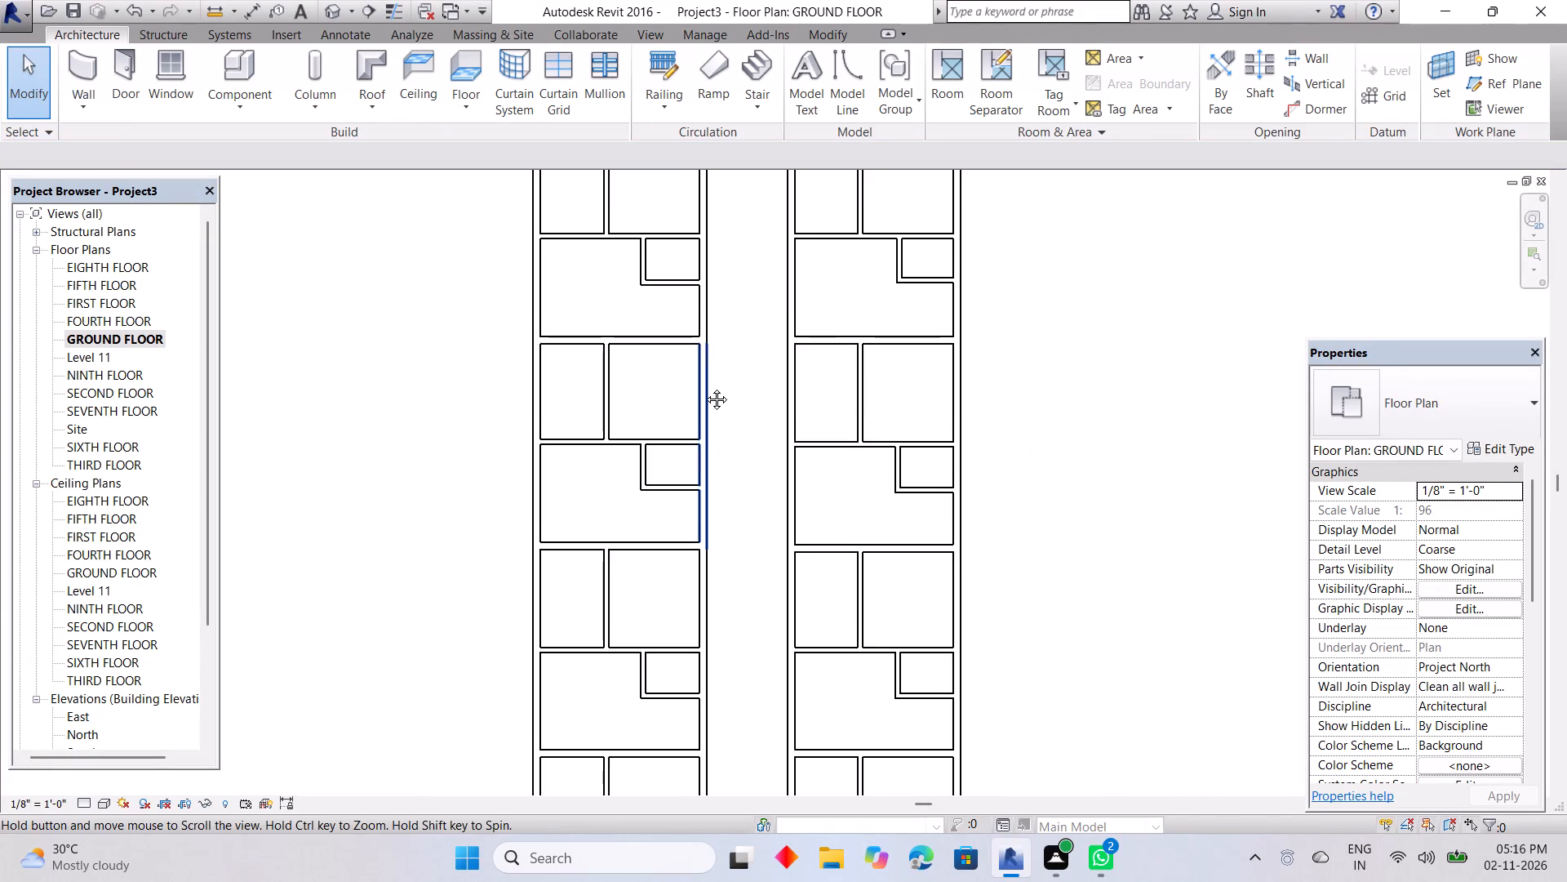
pyautogui.moveTo(704, 387); pyautogui.dragTo(724, 430, button='middle')
pyautogui.scroll(-4, 723, 430)
pyautogui.scroll(3, 724, 430)
pyautogui.moveTo(713, 394); pyautogui.dragTo(766, 483, button='middle')
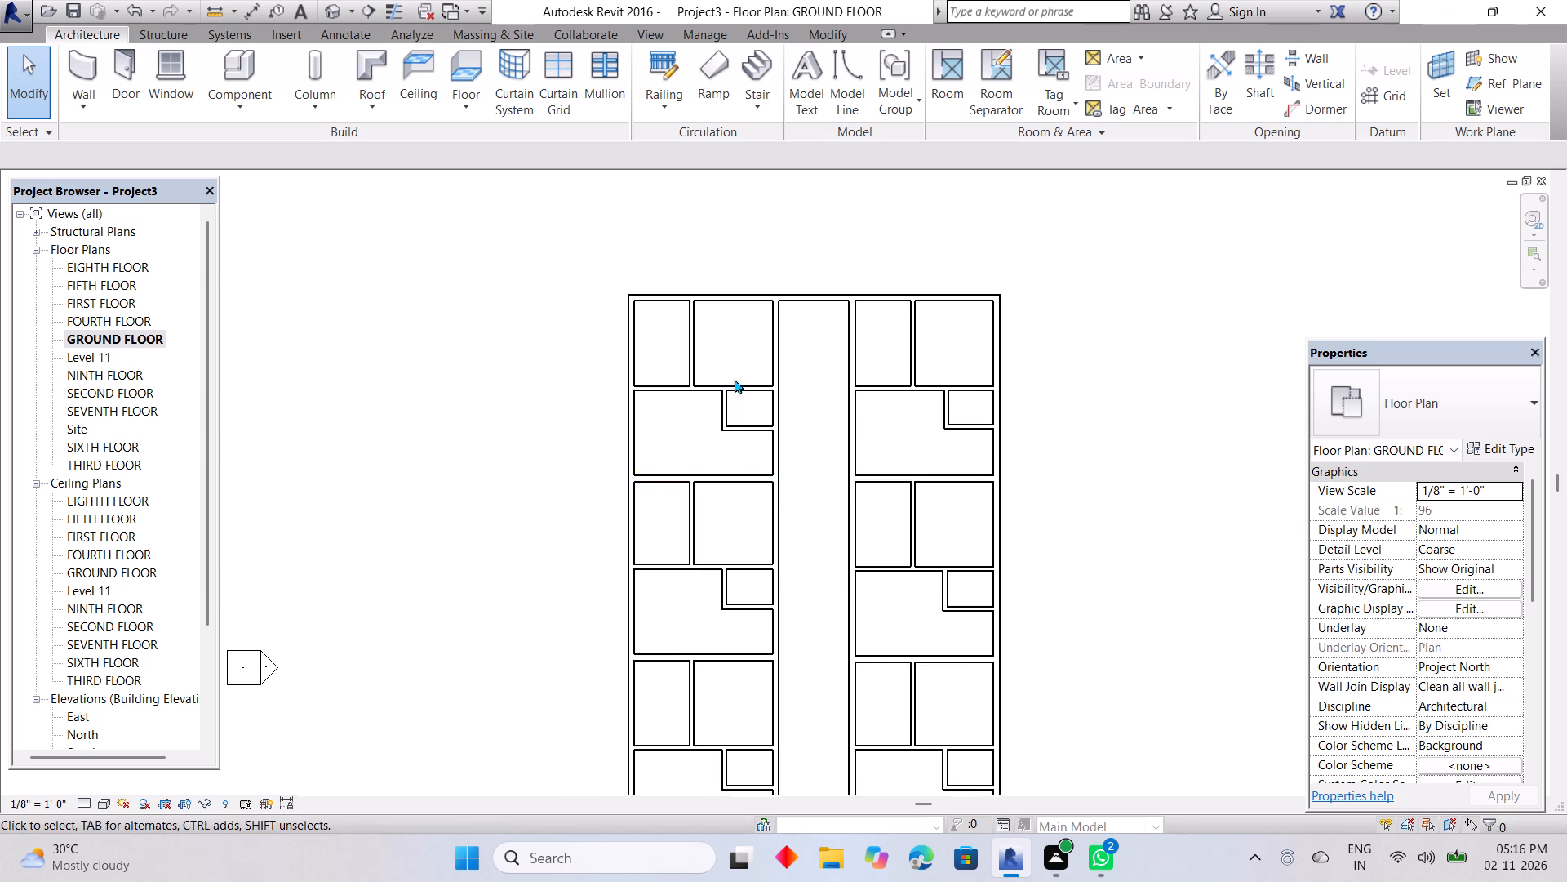
pyautogui.scroll(7, 733, 373)
pyautogui.click(708, 410)
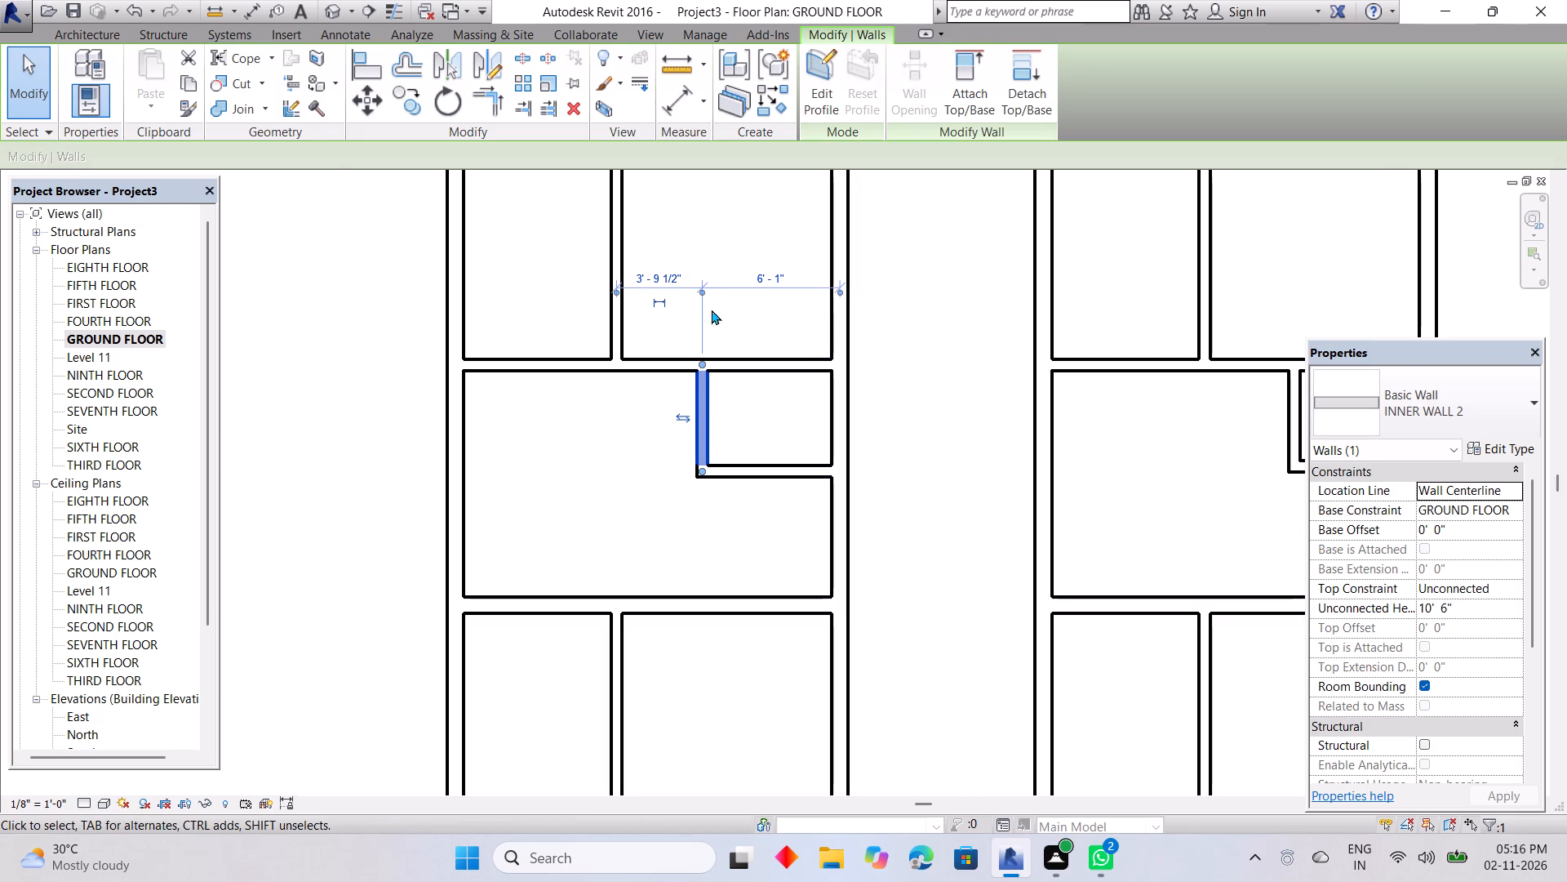
pyautogui.click(699, 289)
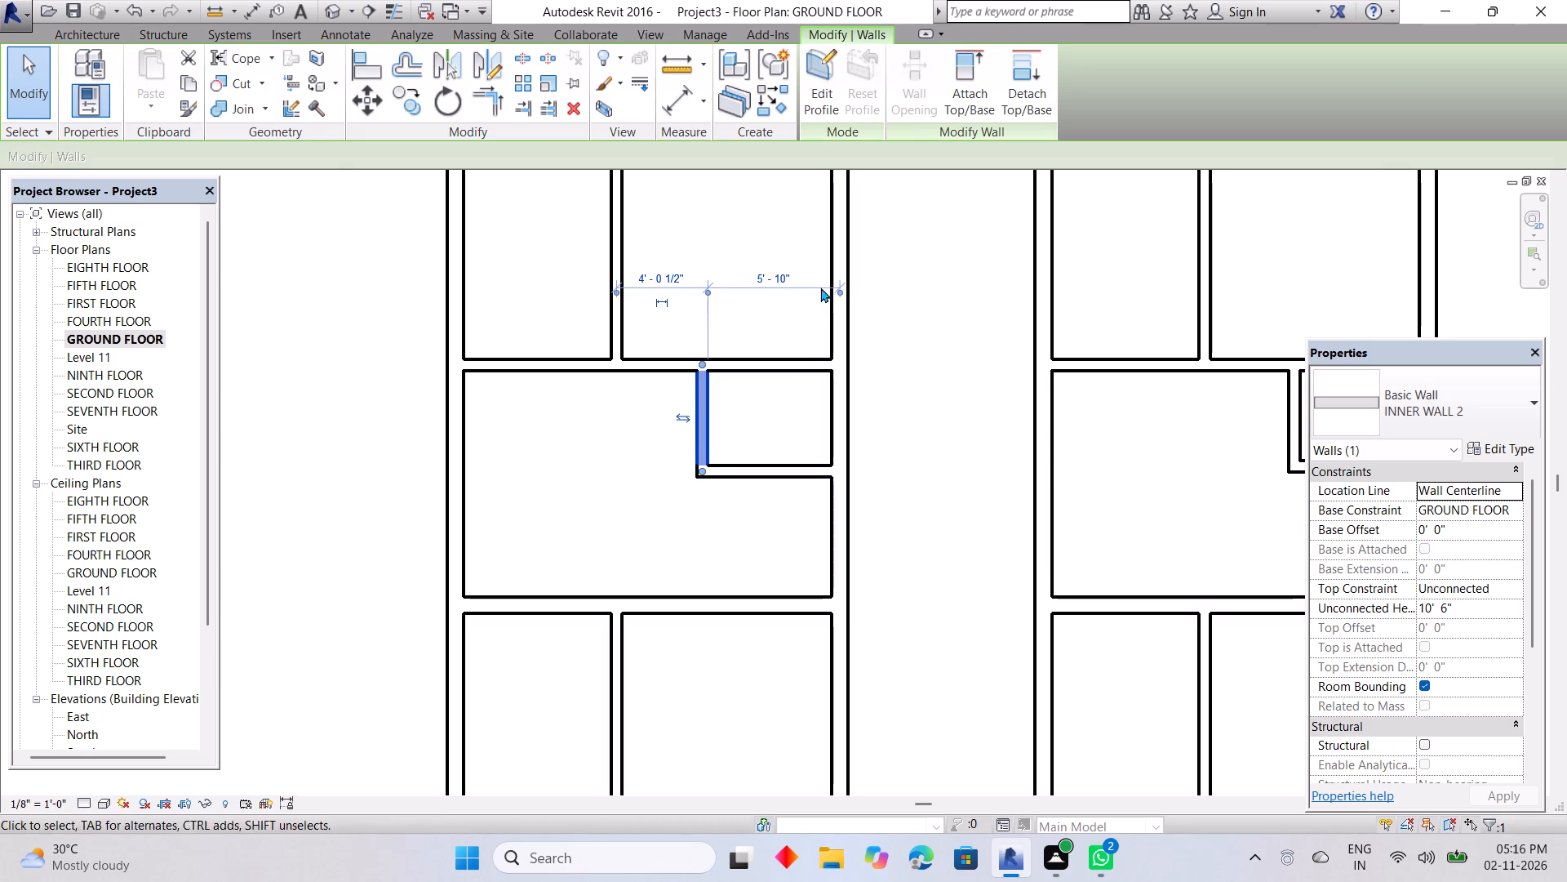
pyautogui.click(841, 292)
pyautogui.click(841, 290)
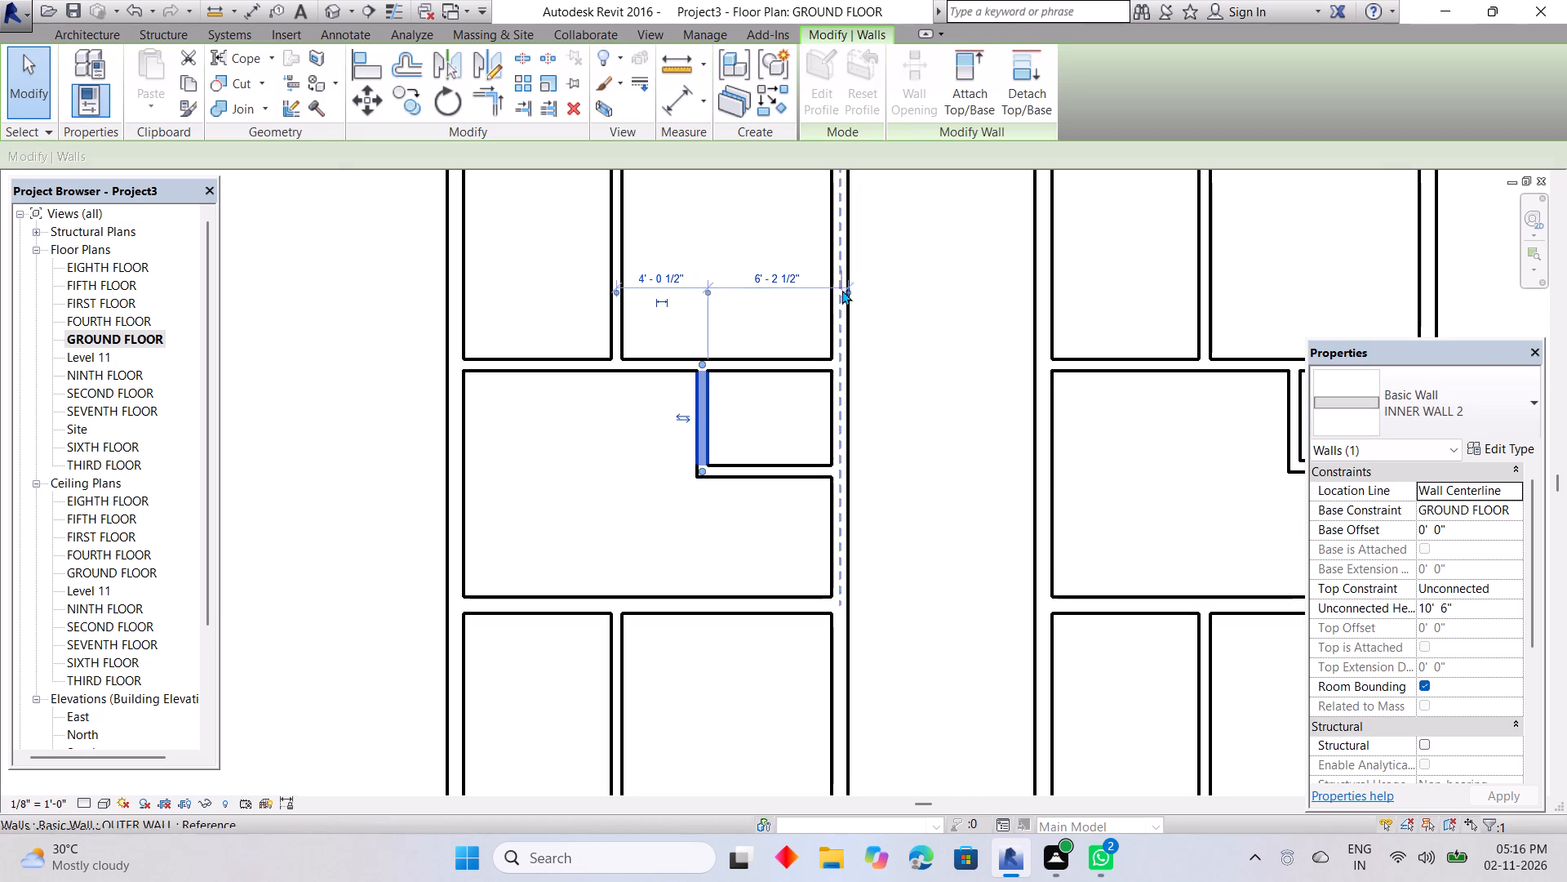
pyautogui.click(766, 282)
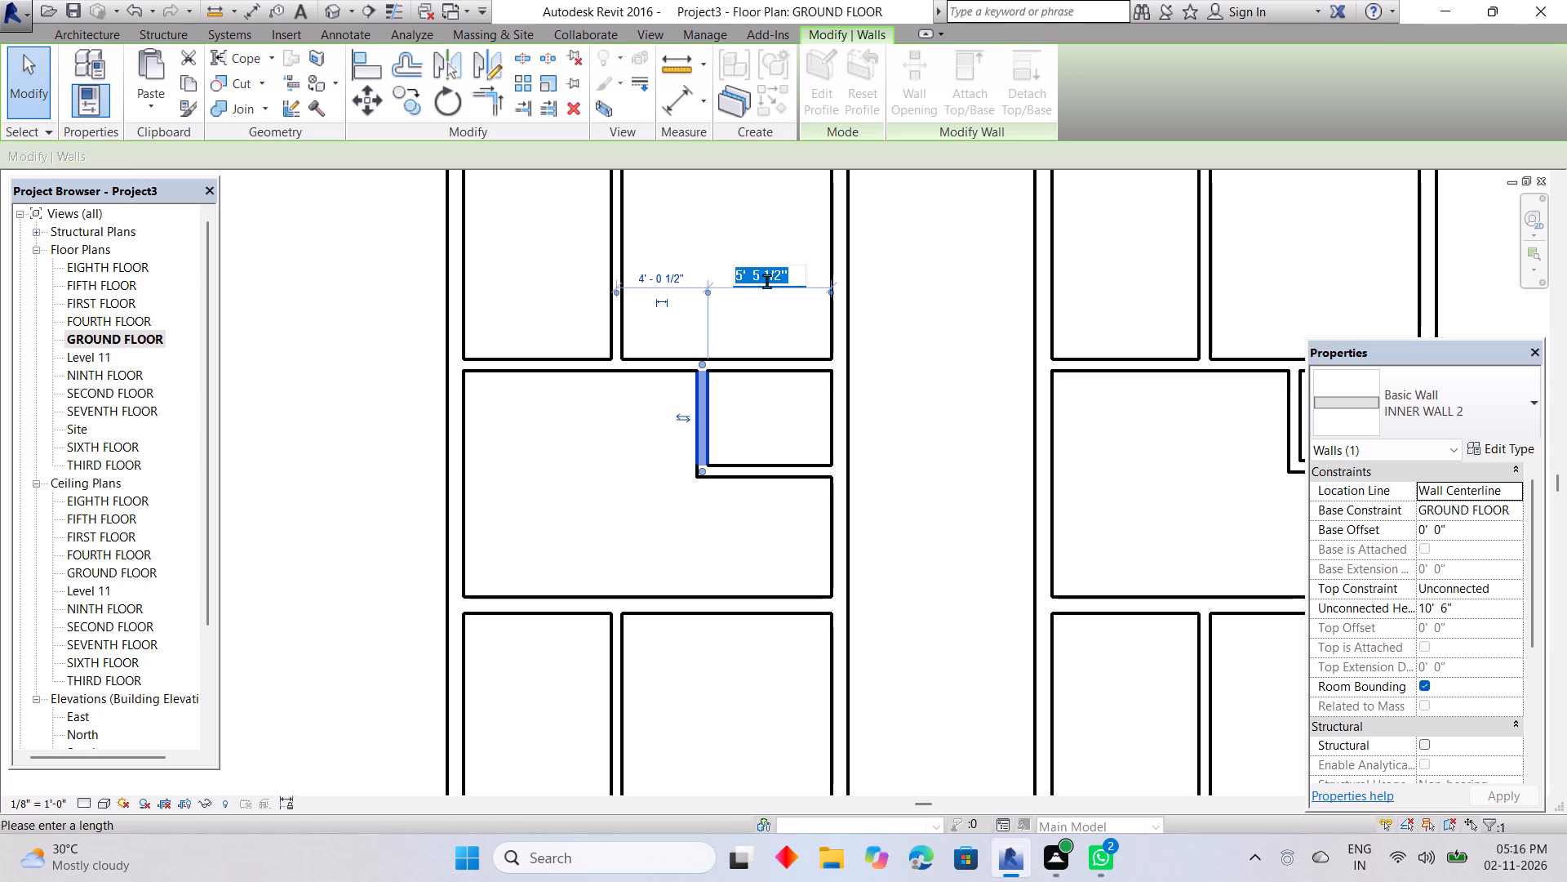
pyautogui.press('5')
pyautogui.press("'")
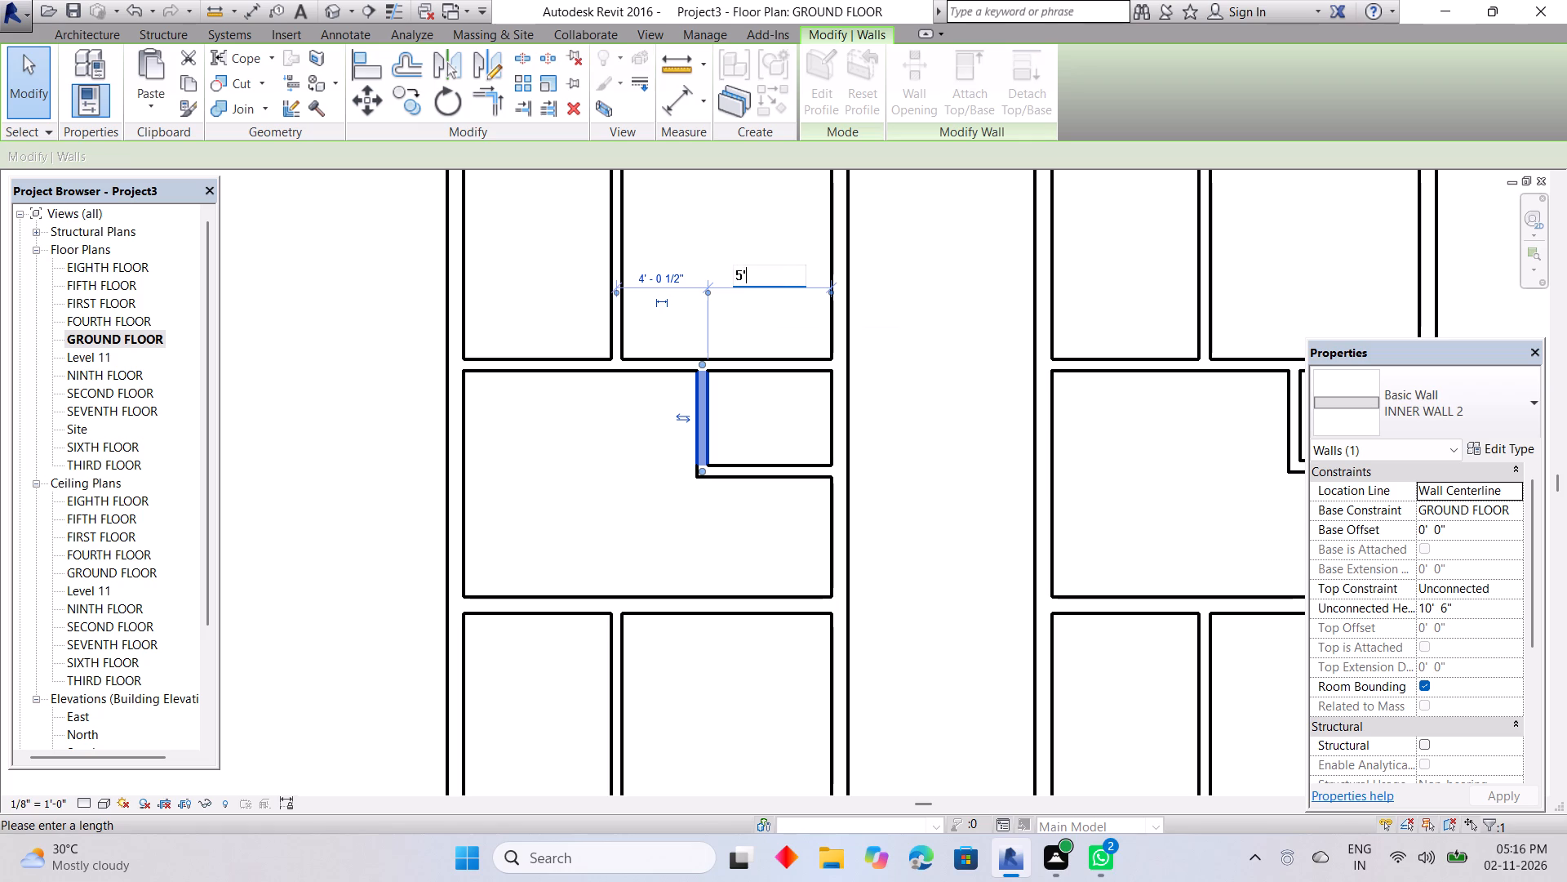
pyautogui.press('6')
pyautogui.press('Return')
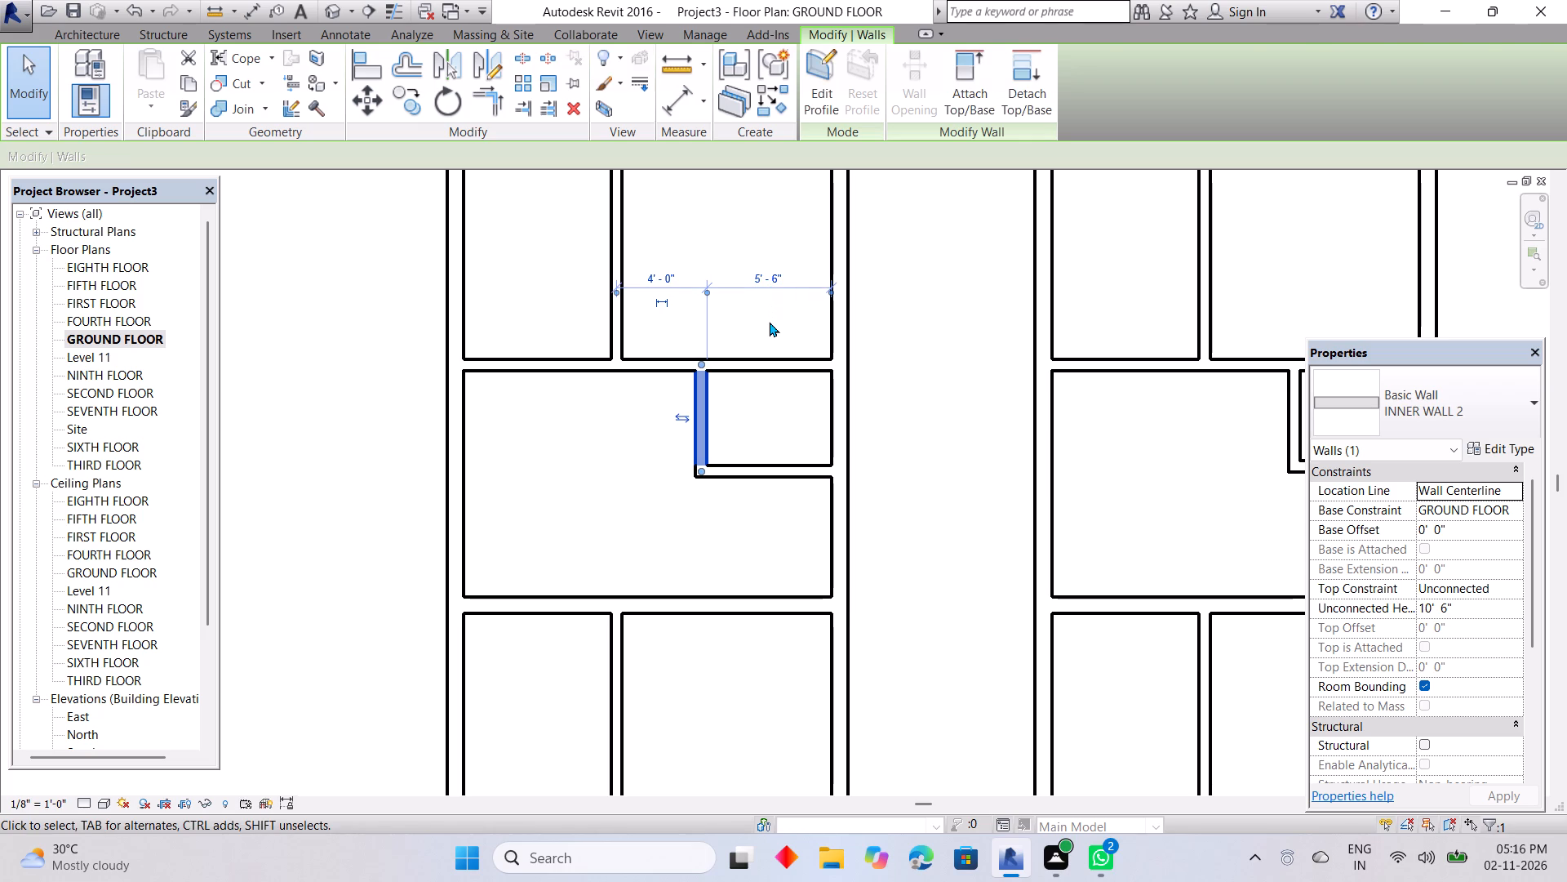
pyautogui.click(769, 322)
# Set the top-left block's small room to 4' 0" clear depth by moving its lower horizontal partition.
pyautogui.scroll(-2, 769, 382)
pyautogui.click(781, 448)
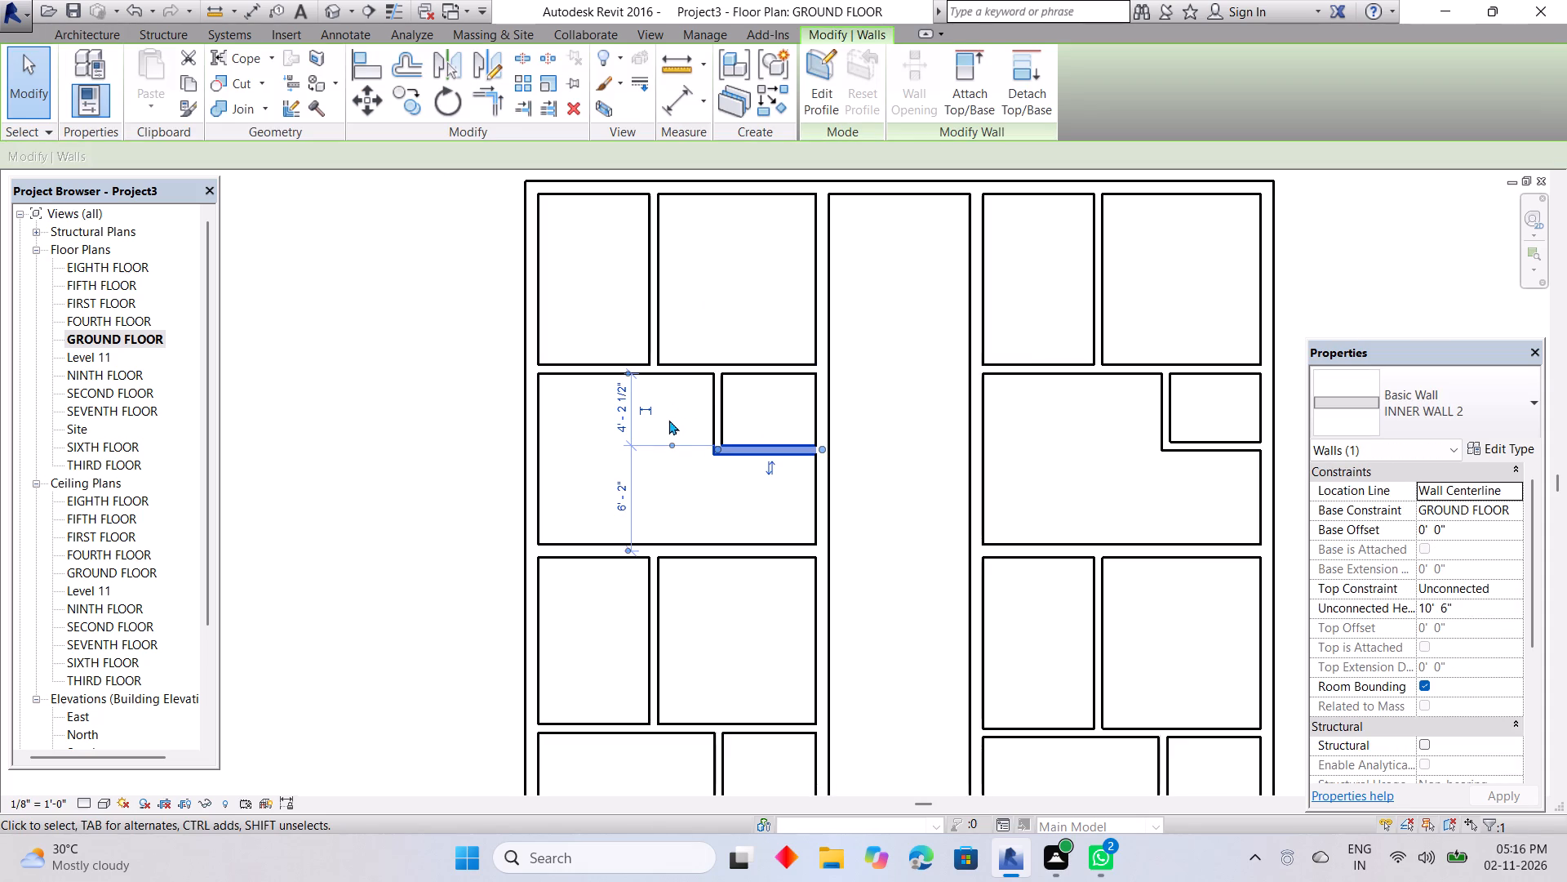
pyautogui.click(619, 428)
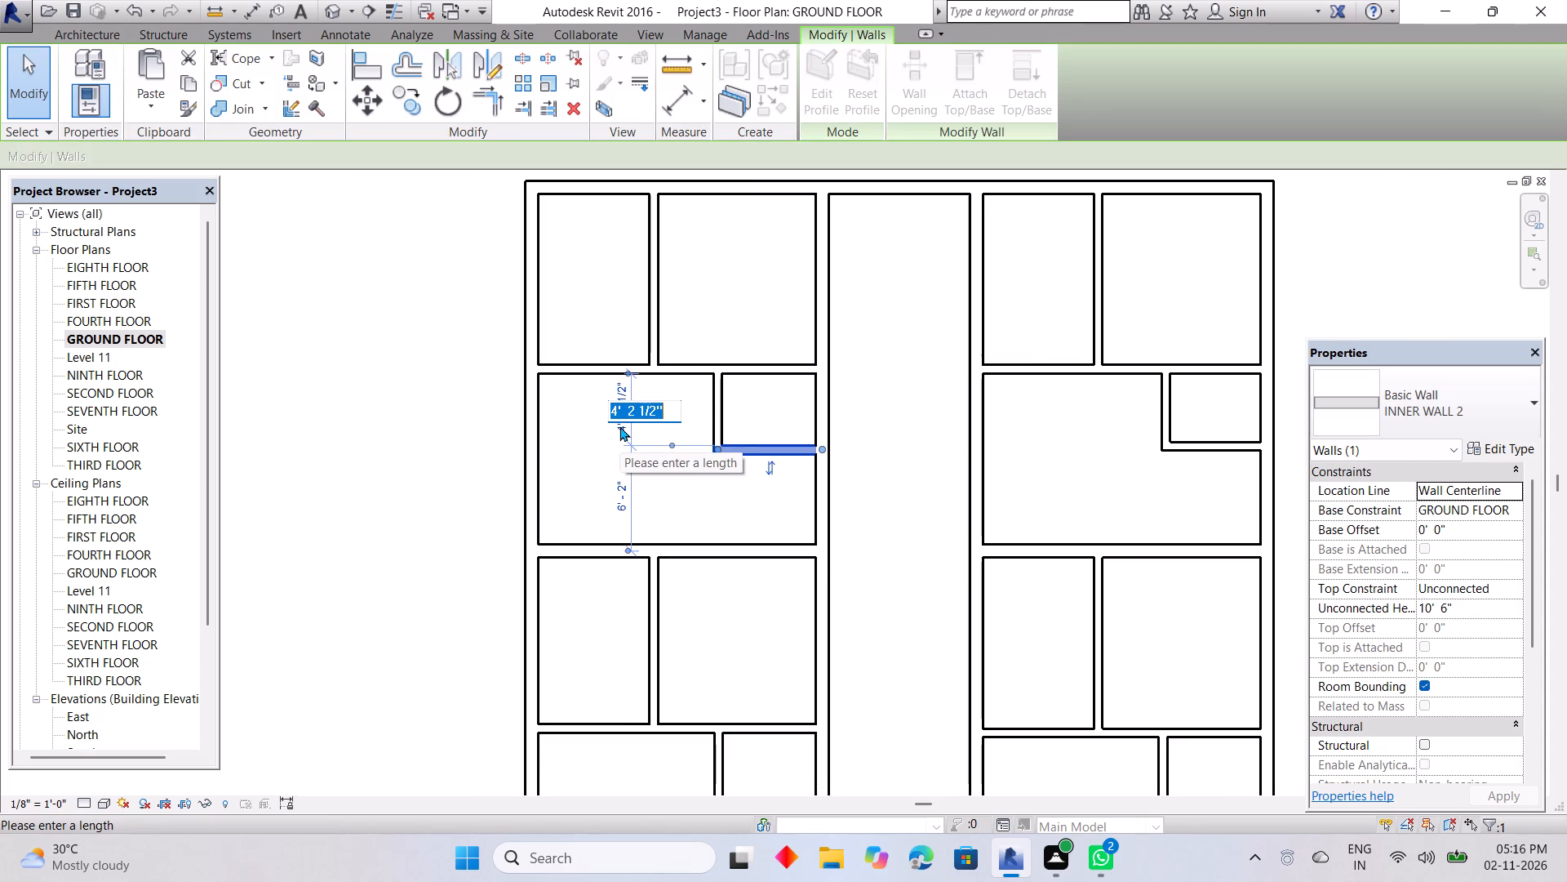
pyautogui.press('BackSpace')
pyautogui.press('4')
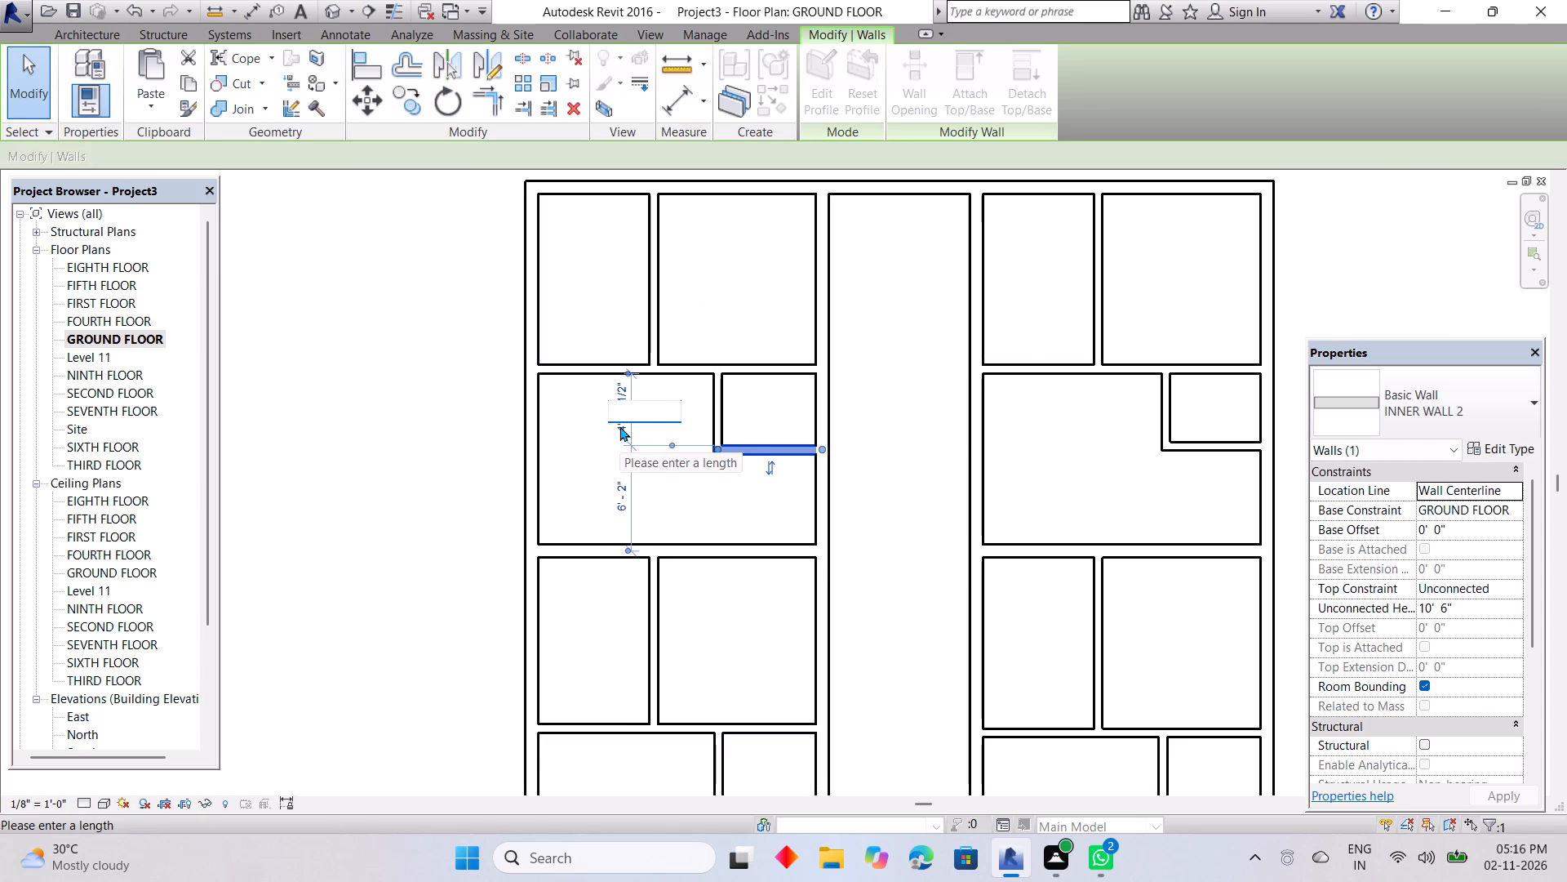
pyautogui.press('space')
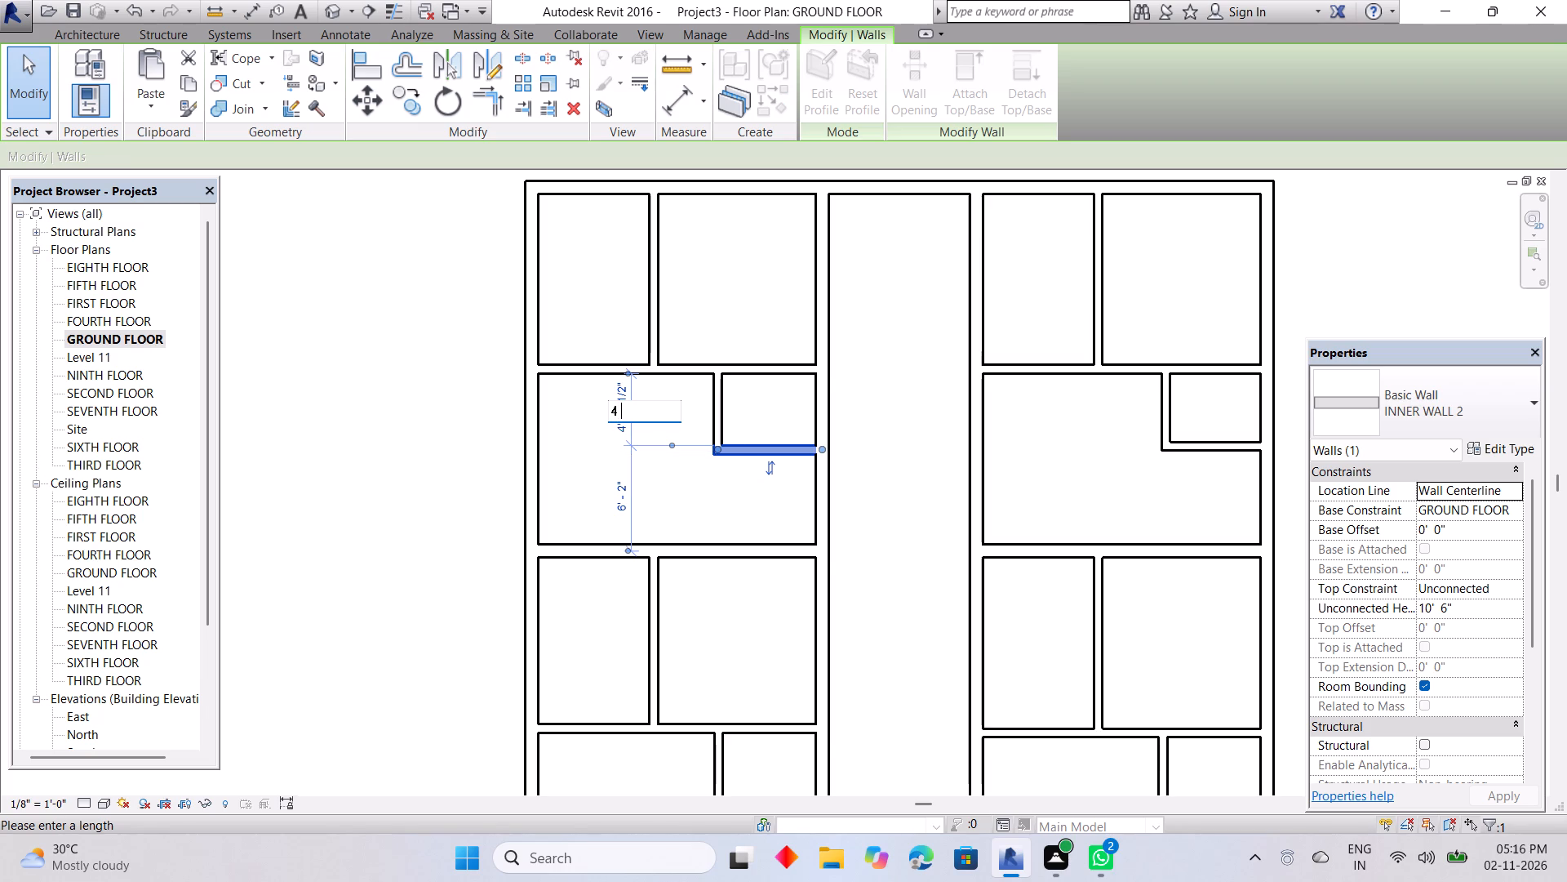
pyautogui.press('BackSpace')
pyautogui.press('\\')
pyautogui.press('BackSpace')
pyautogui.press('Return')
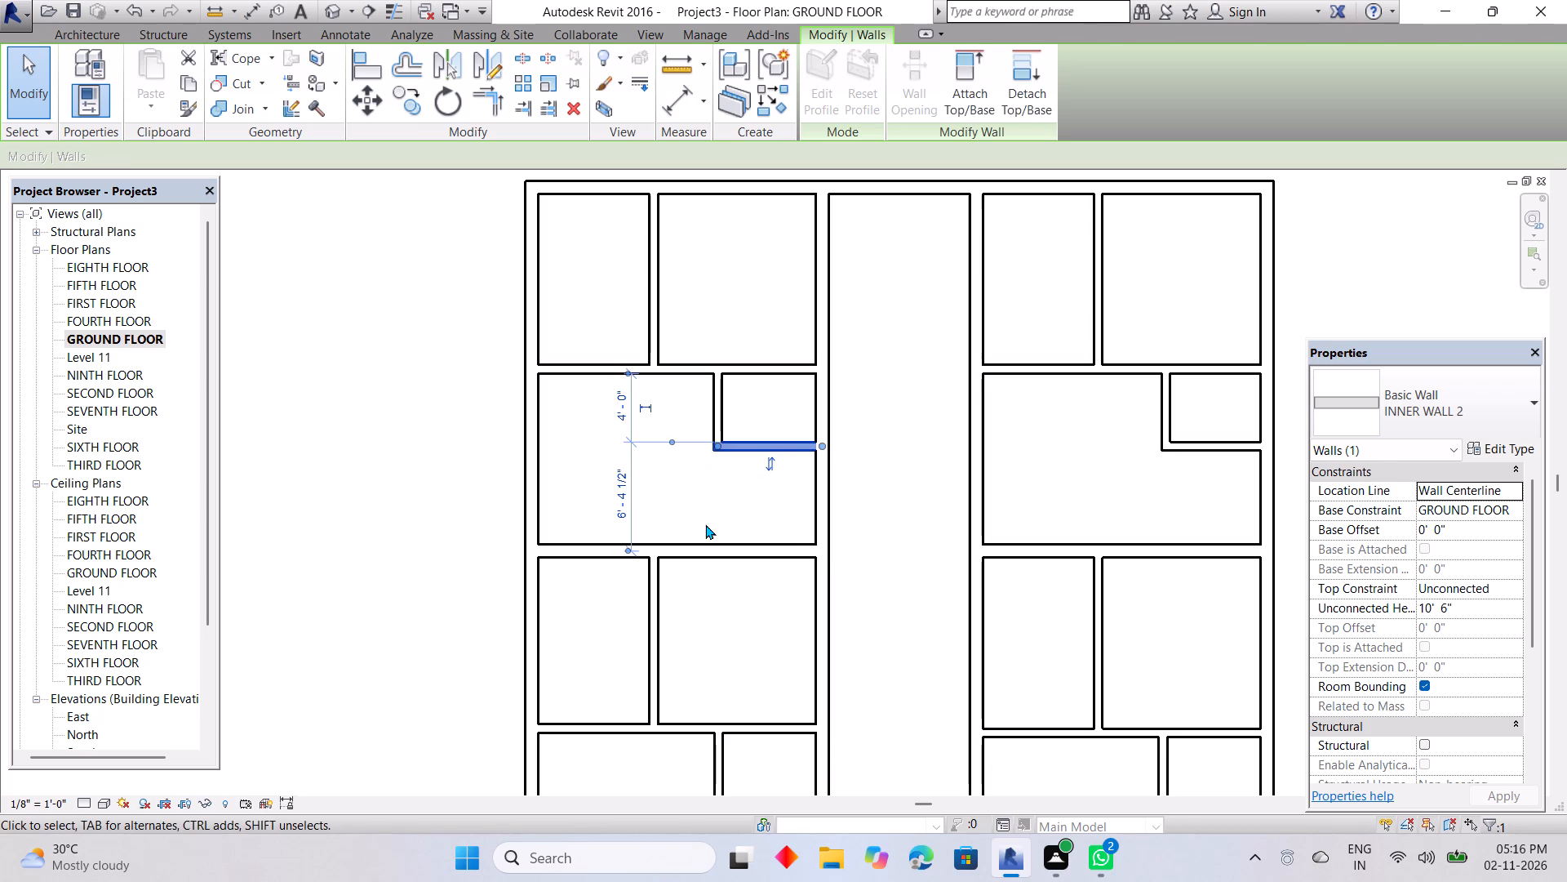
pyautogui.click(705, 524)
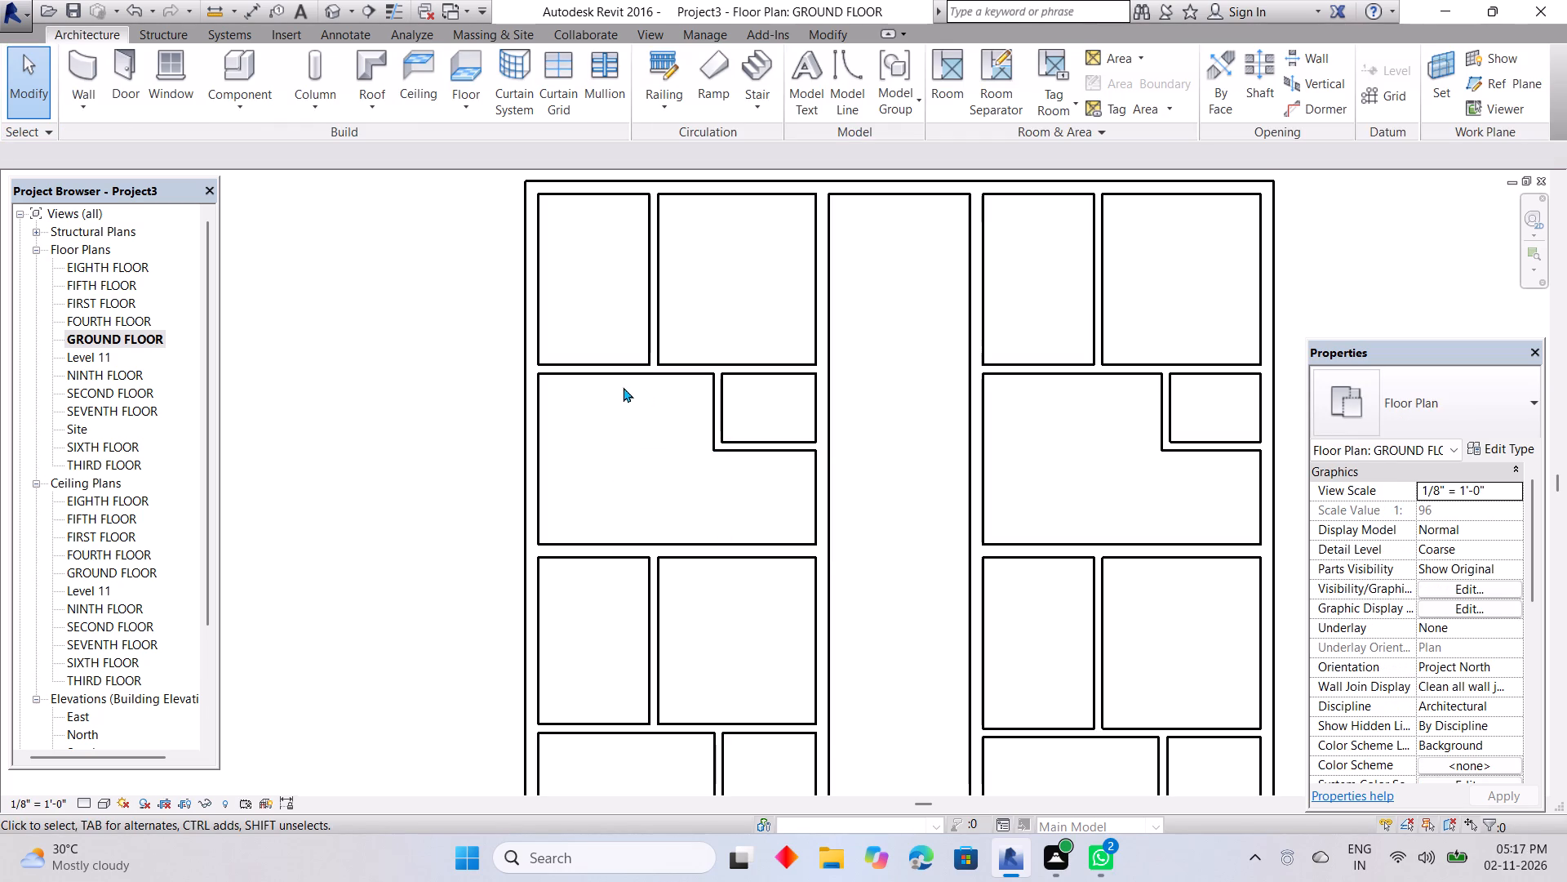
# Check the top-left room's clear width from the outer wall's inner face to its vertical partition's near face.
pyautogui.click(652, 320)
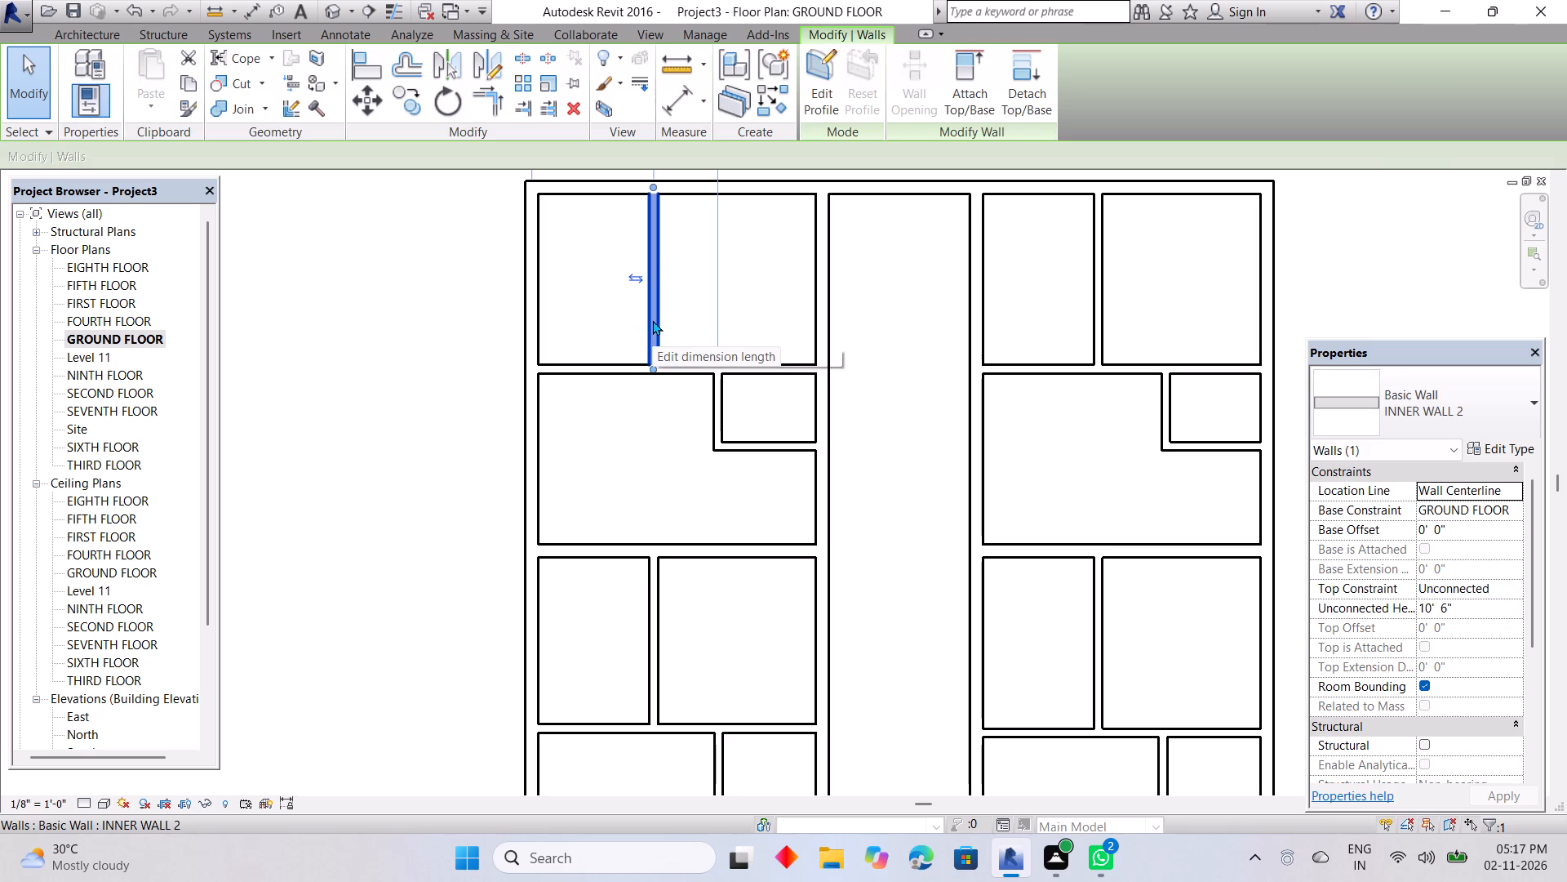
pyautogui.scroll(-4, 653, 325)
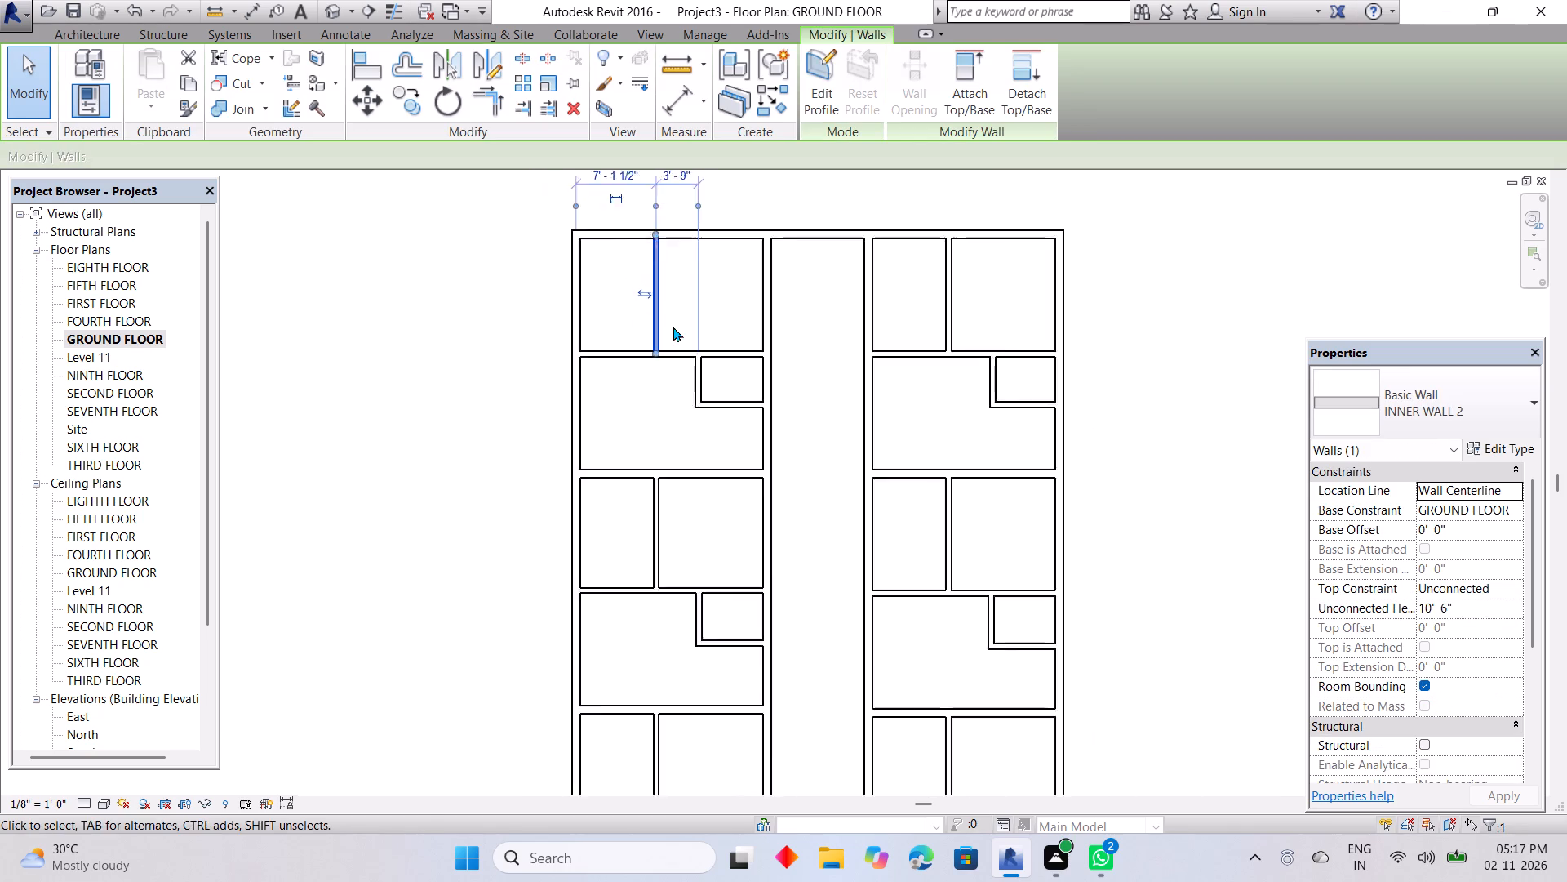
pyautogui.scroll(-1, 673, 327)
pyautogui.moveTo(673, 325); pyautogui.dragTo(652, 481, button='middle')
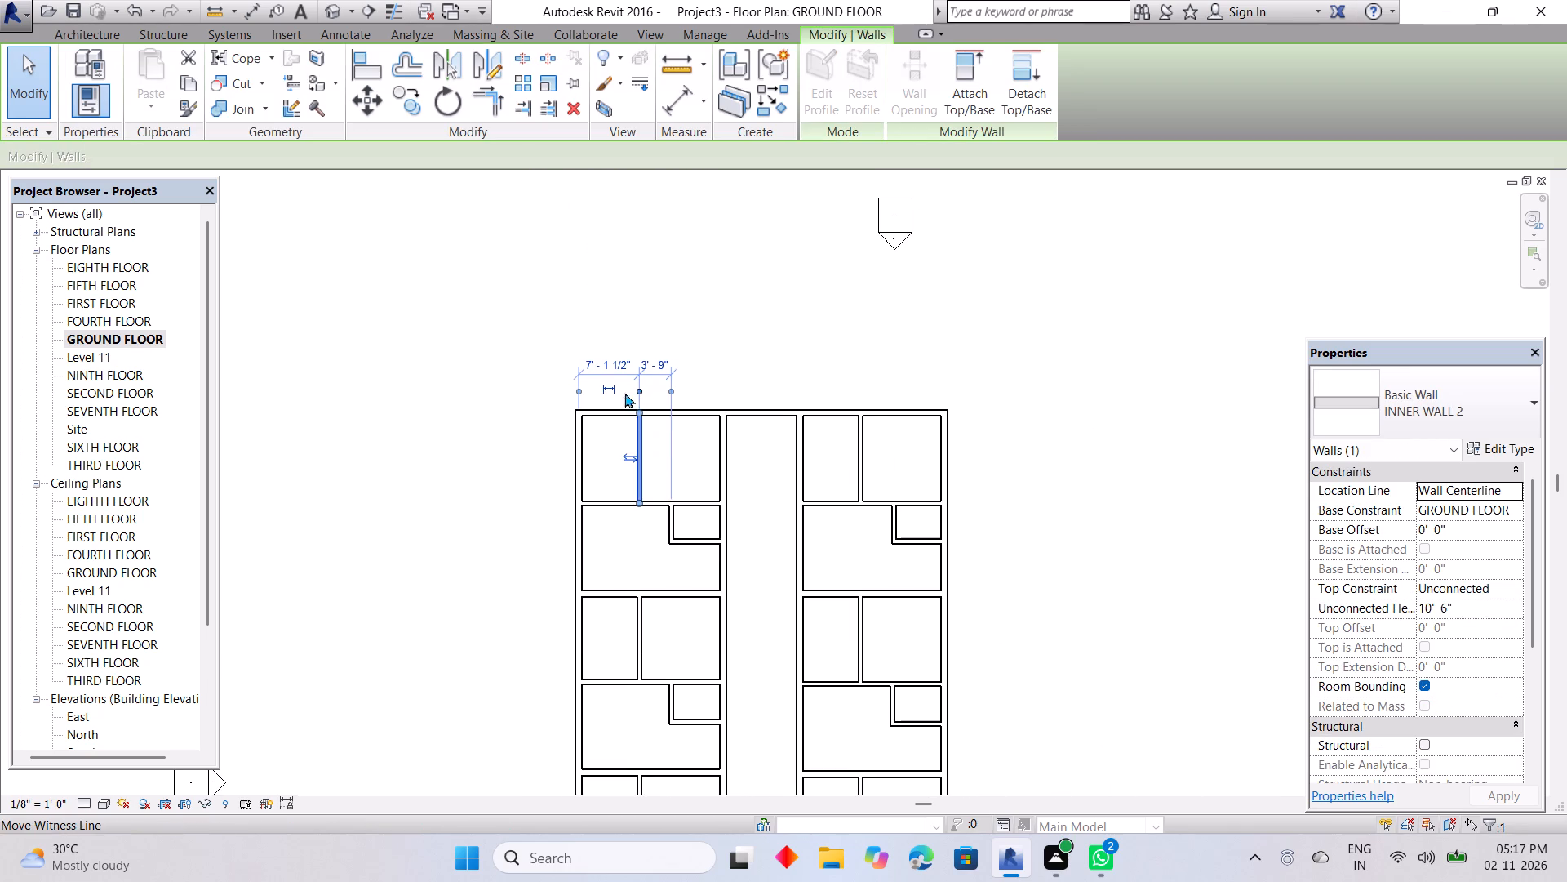
pyautogui.click(580, 392)
pyautogui.click(641, 389)
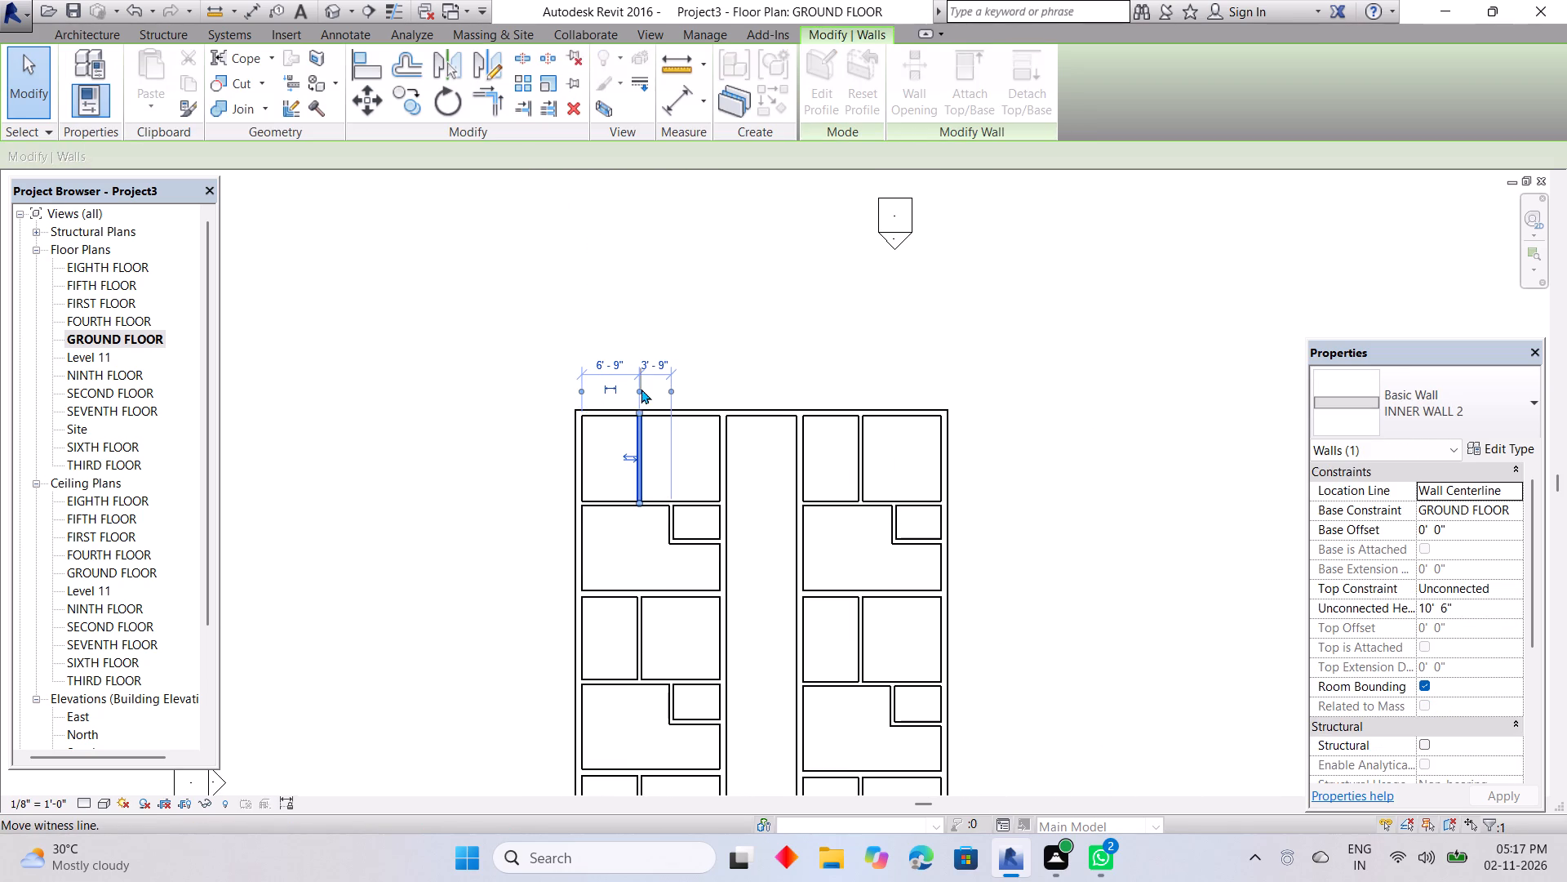
pyautogui.click(639, 394)
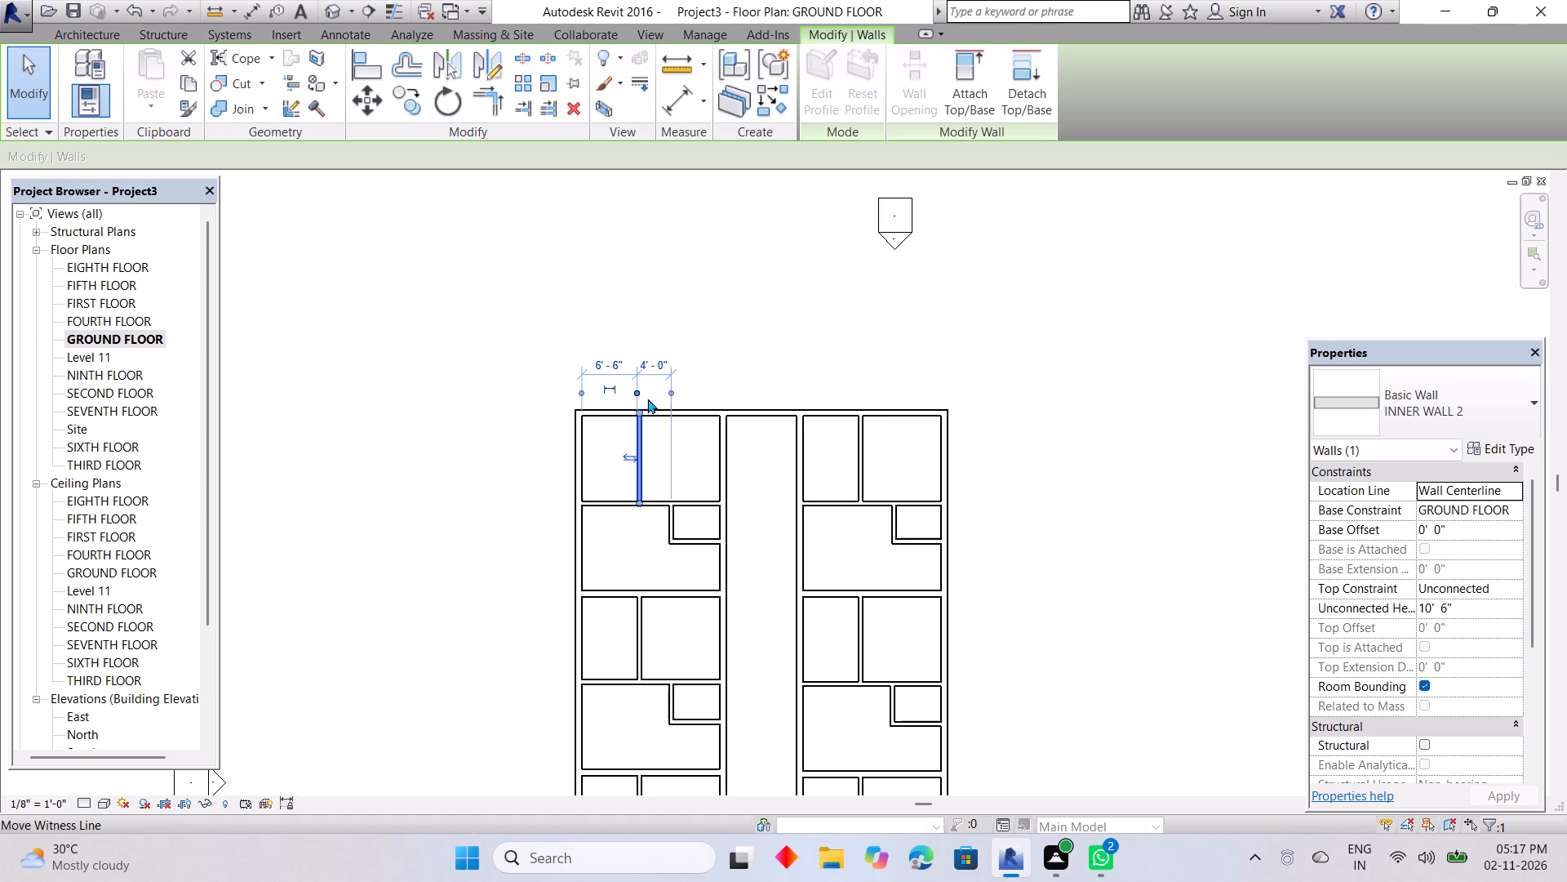
pyautogui.press('Escape')
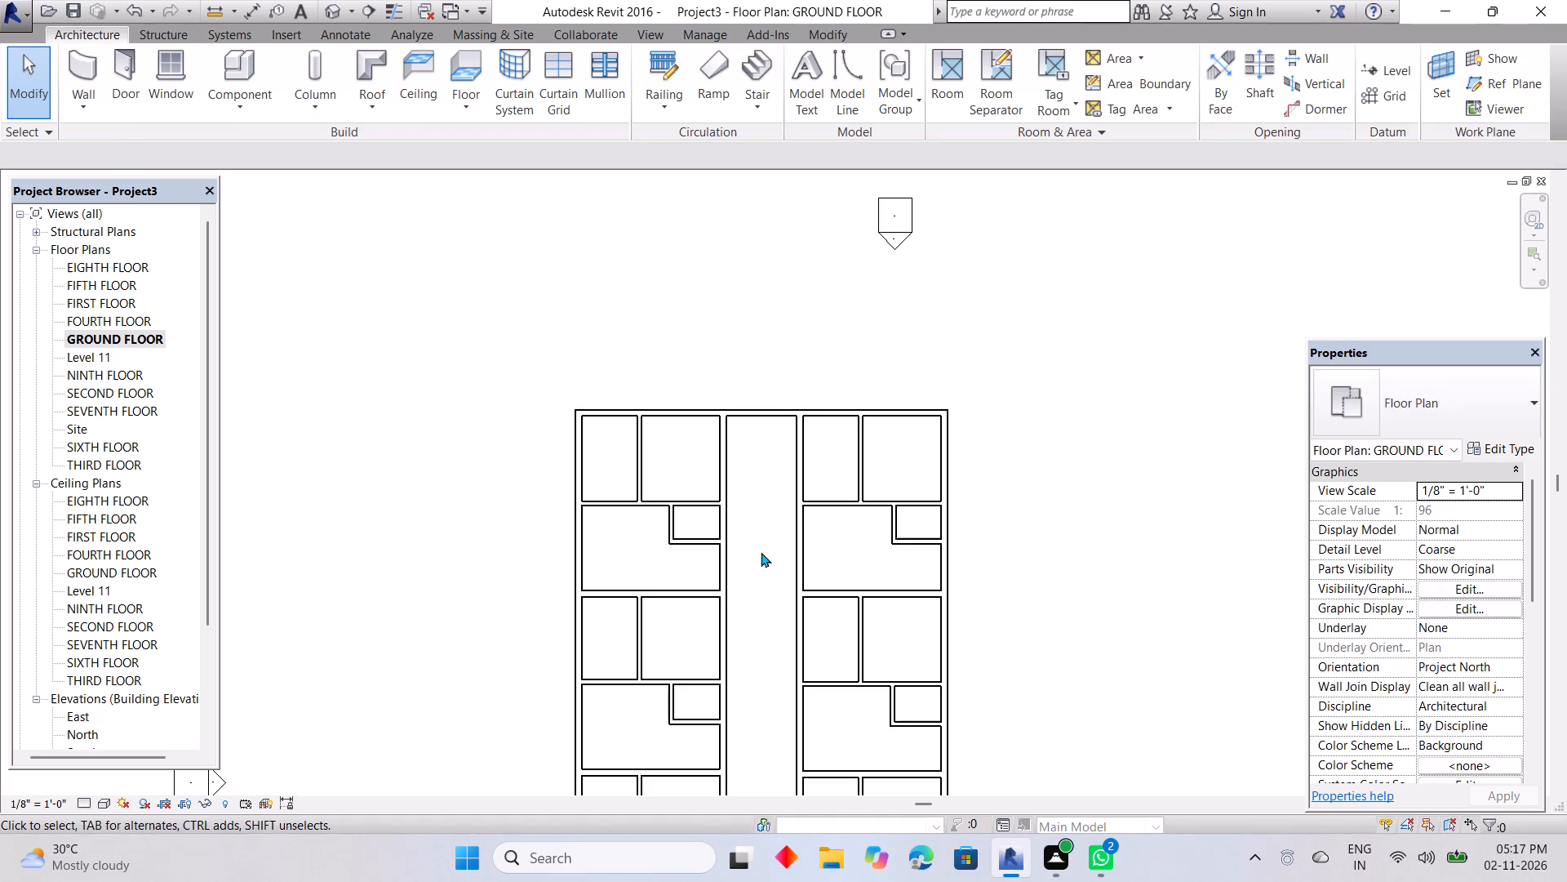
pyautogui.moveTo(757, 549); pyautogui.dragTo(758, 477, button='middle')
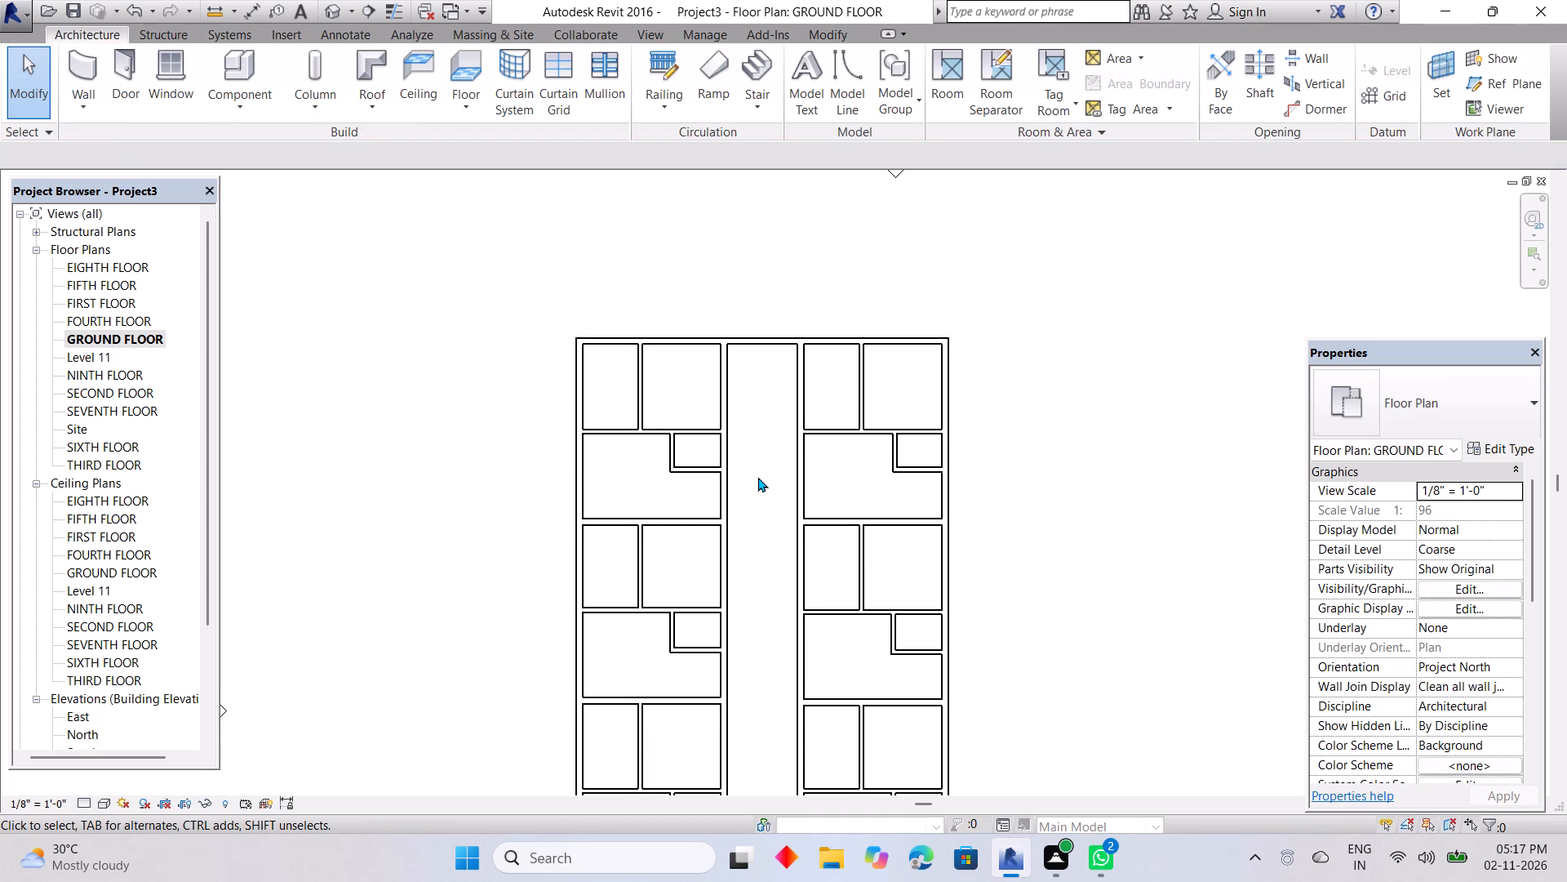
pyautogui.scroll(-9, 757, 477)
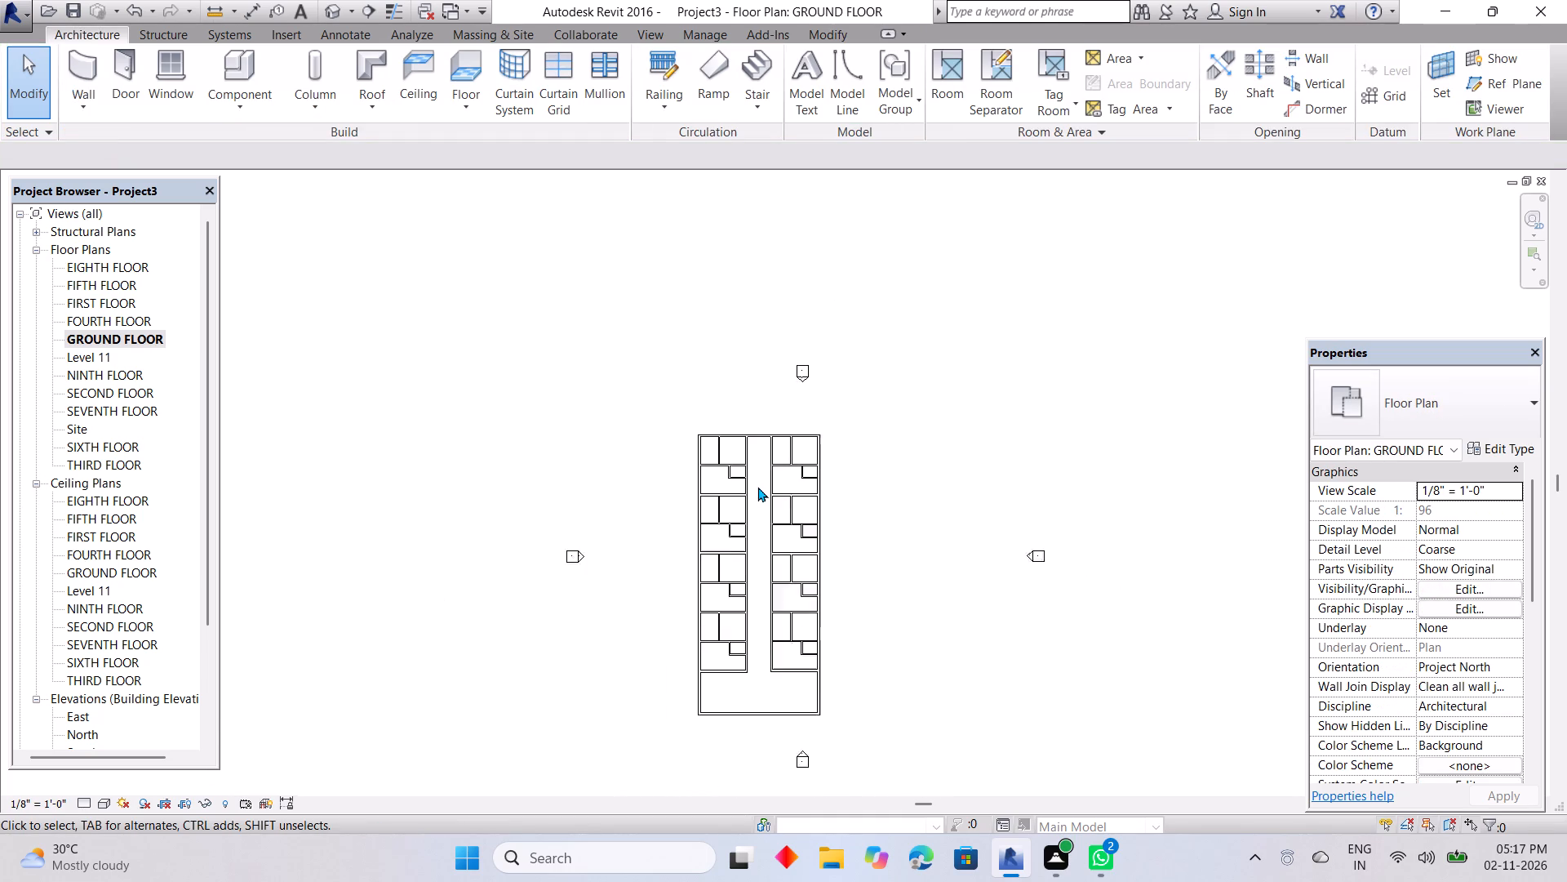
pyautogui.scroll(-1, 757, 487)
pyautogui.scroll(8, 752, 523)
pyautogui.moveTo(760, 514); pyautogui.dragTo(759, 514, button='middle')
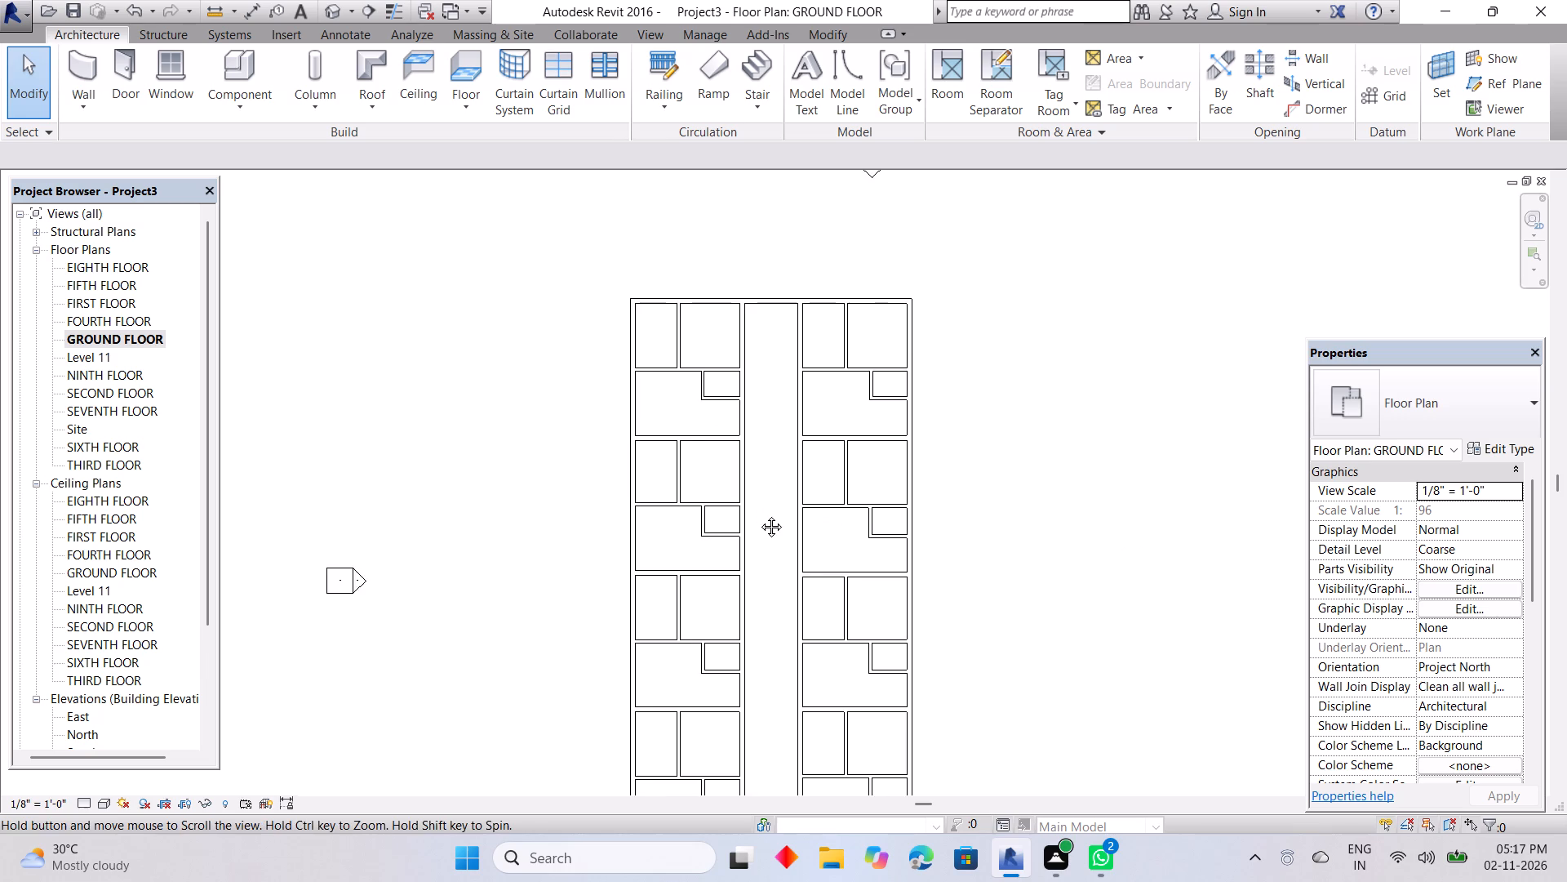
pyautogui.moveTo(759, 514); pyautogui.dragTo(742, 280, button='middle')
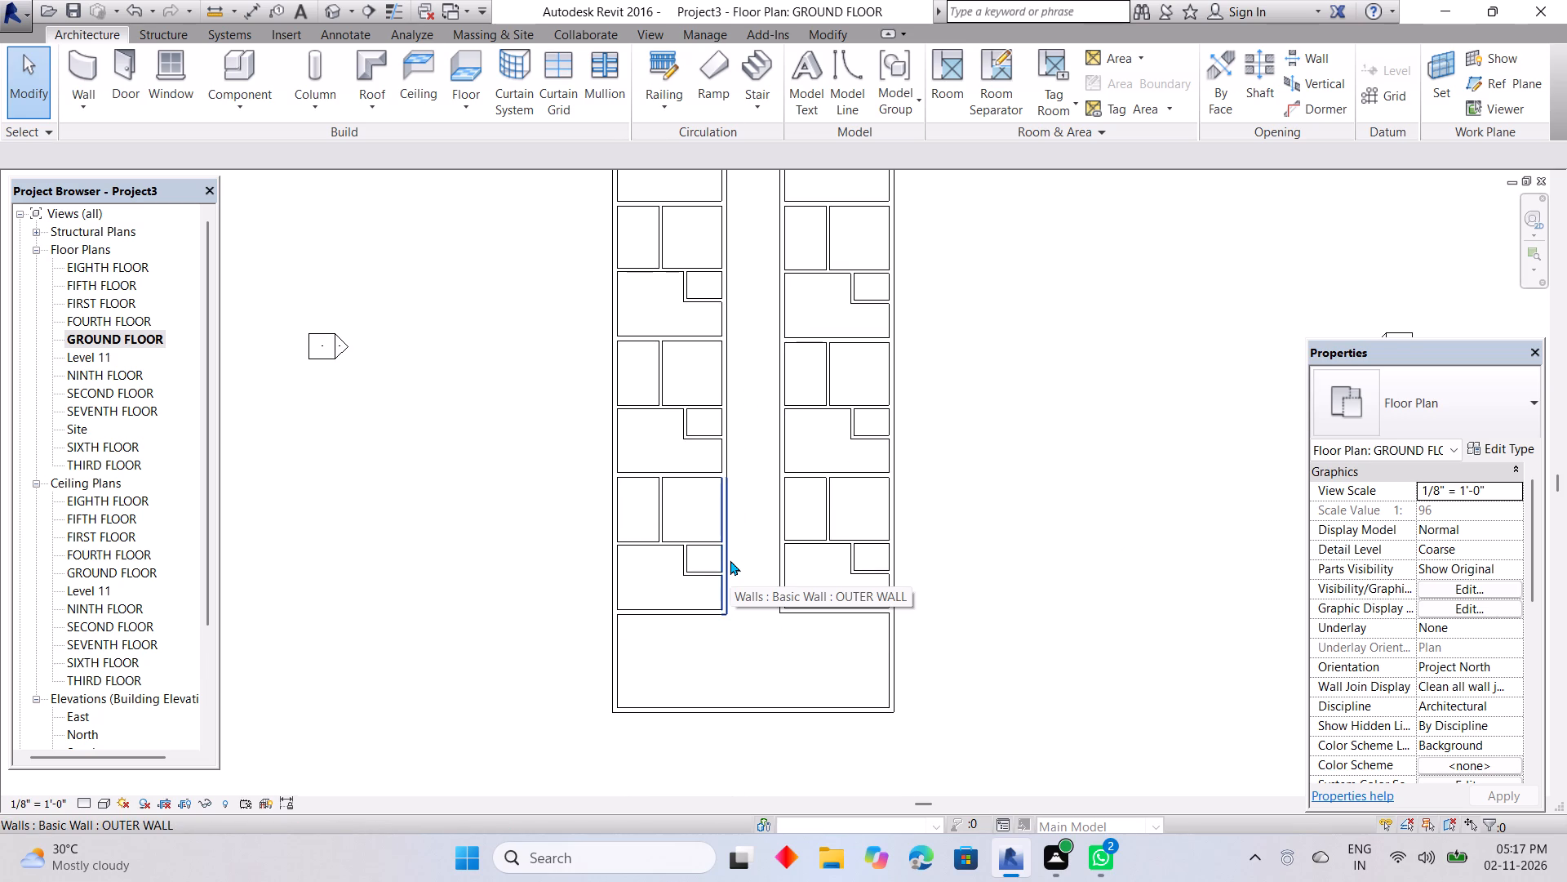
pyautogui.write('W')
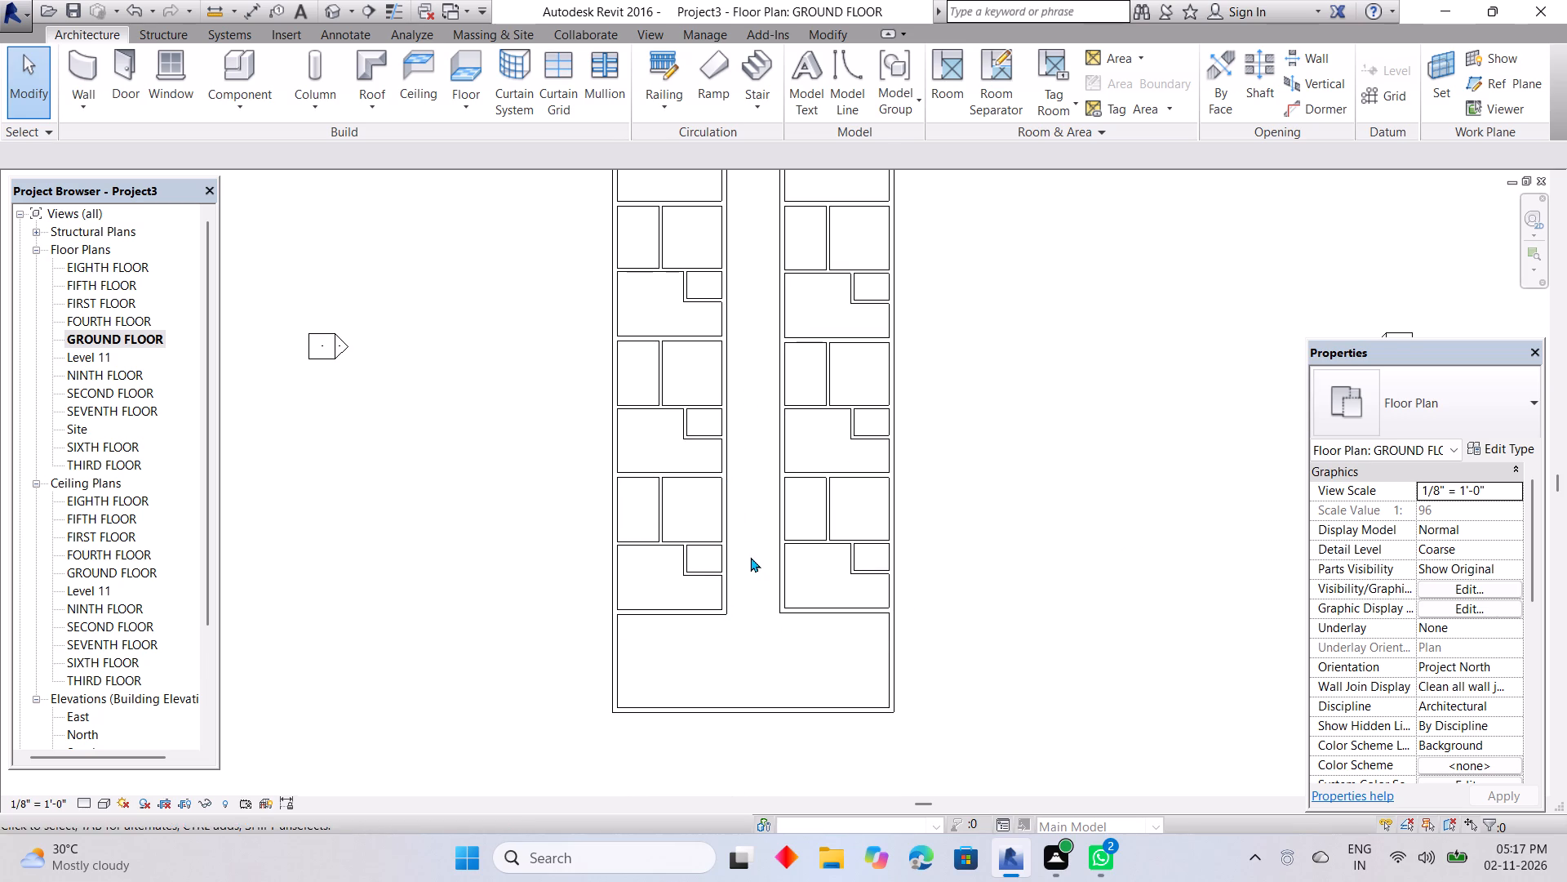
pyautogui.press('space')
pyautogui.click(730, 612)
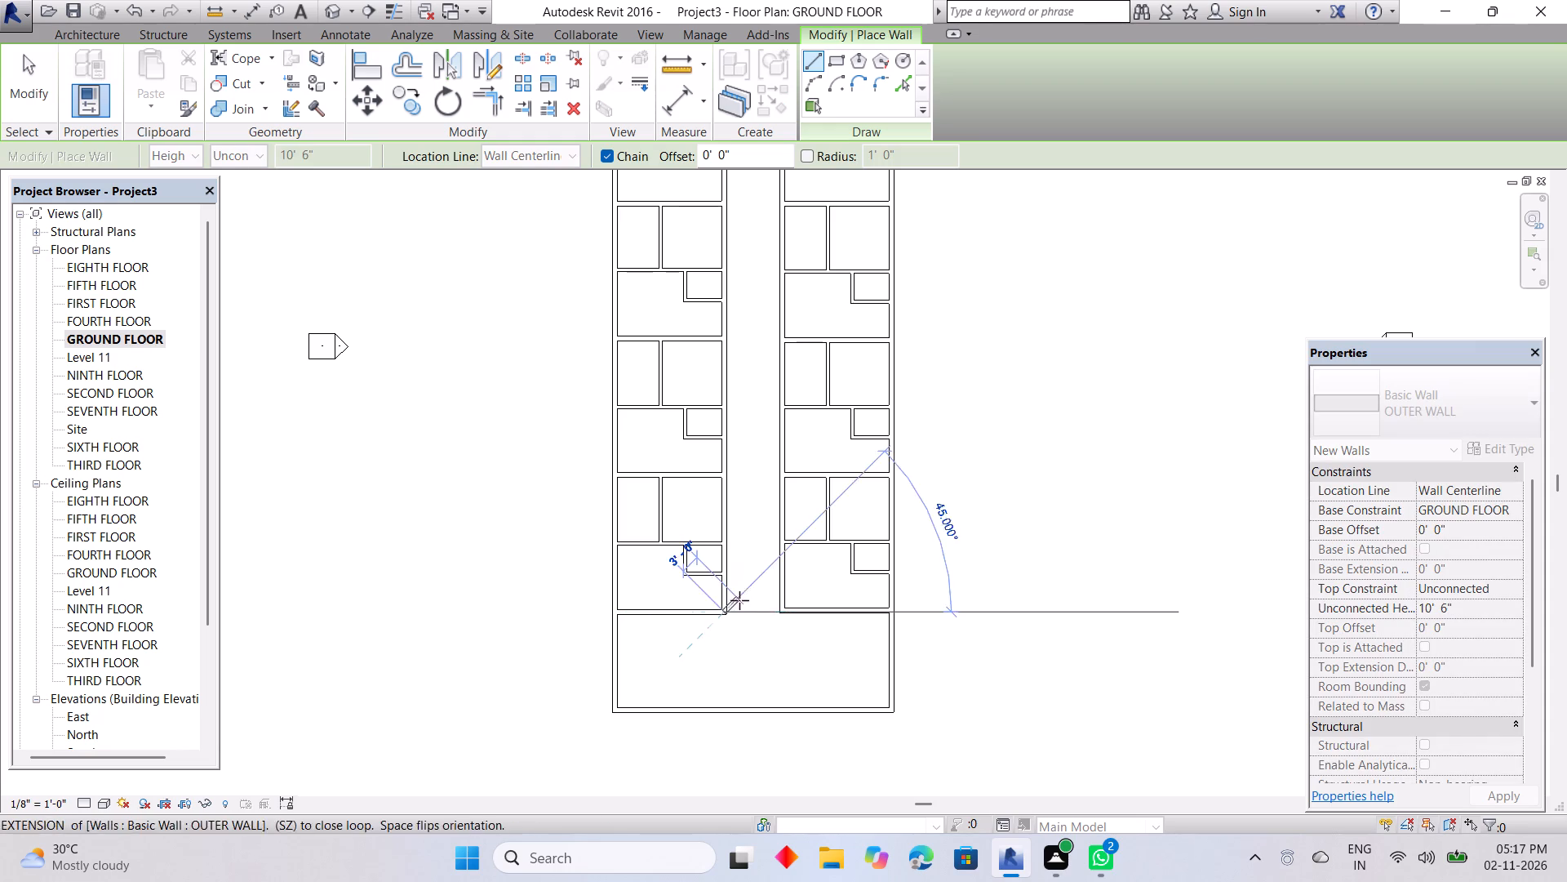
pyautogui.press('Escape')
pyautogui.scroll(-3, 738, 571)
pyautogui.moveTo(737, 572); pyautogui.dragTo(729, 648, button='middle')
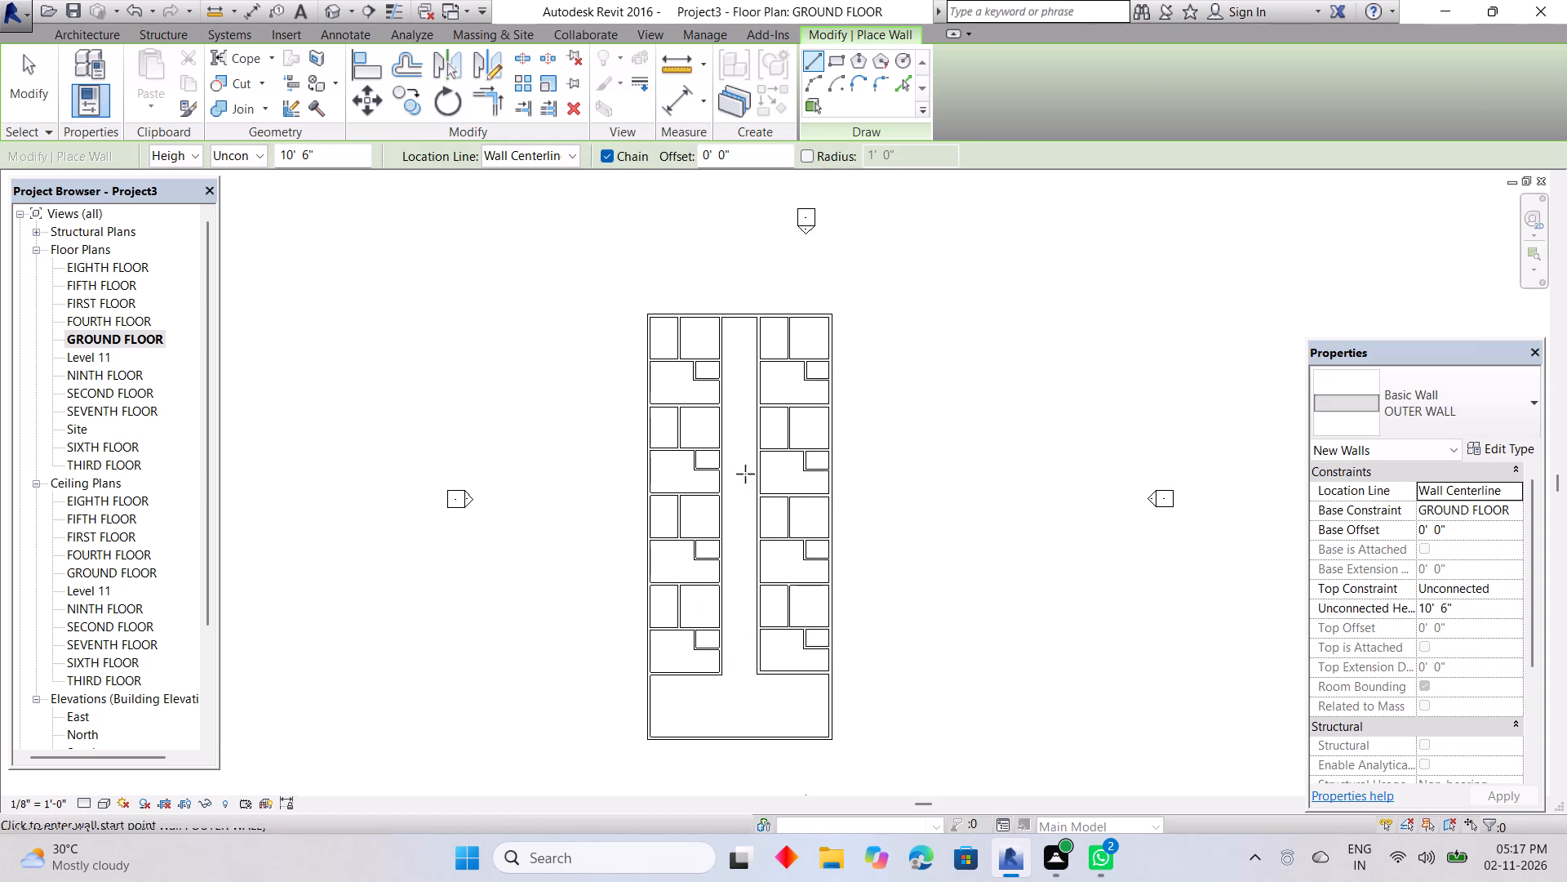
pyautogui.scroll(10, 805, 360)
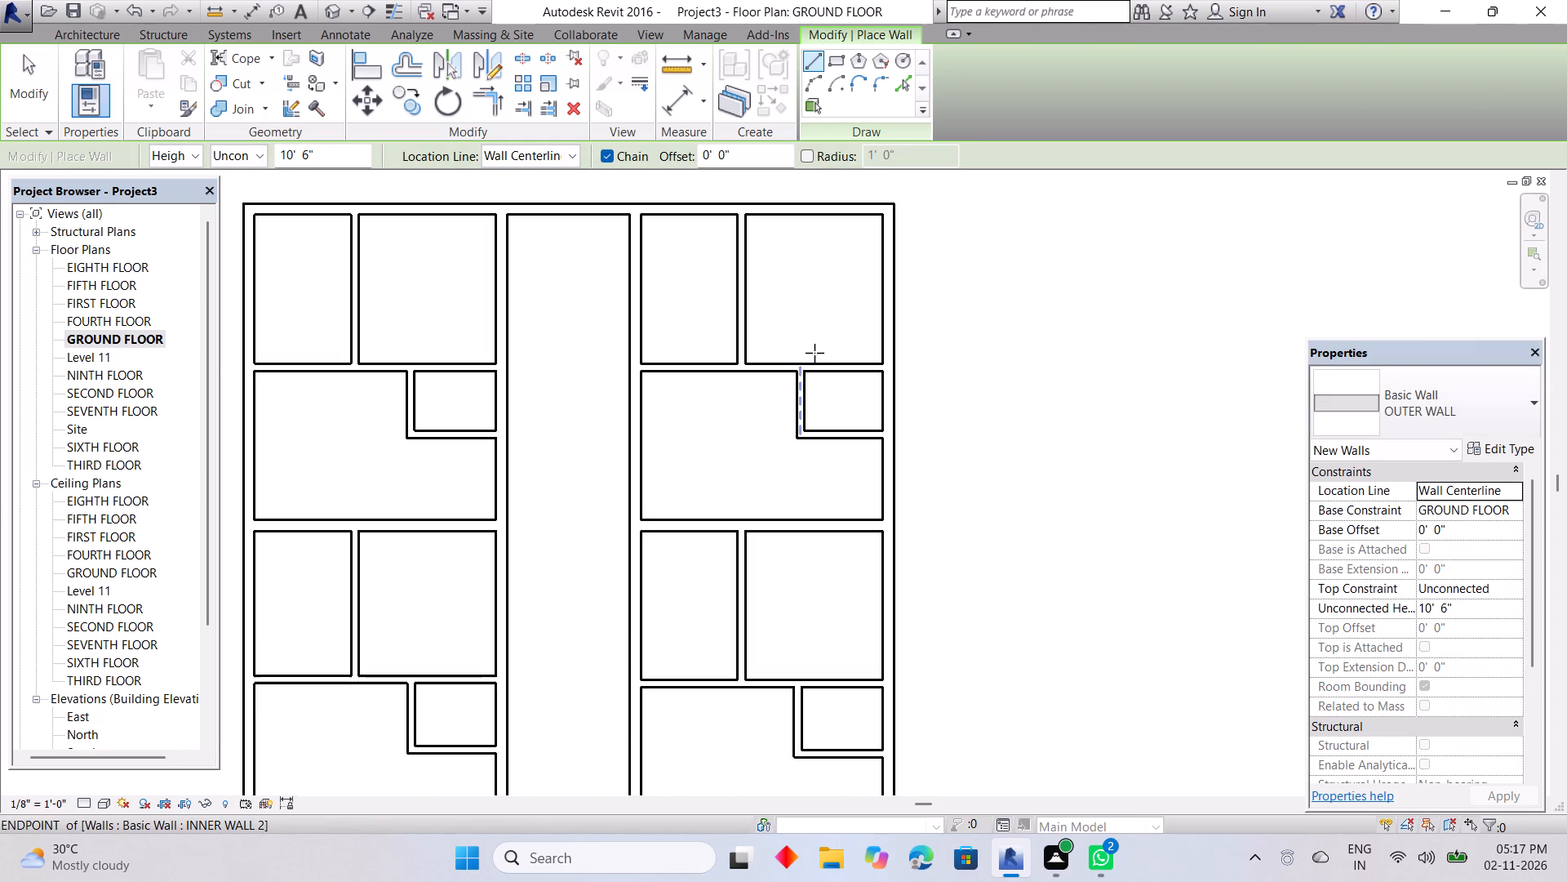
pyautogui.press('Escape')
# Check the spacing of the vertical partition between the two top rooms in the right column.
pyautogui.scroll(-5, 754, 340)
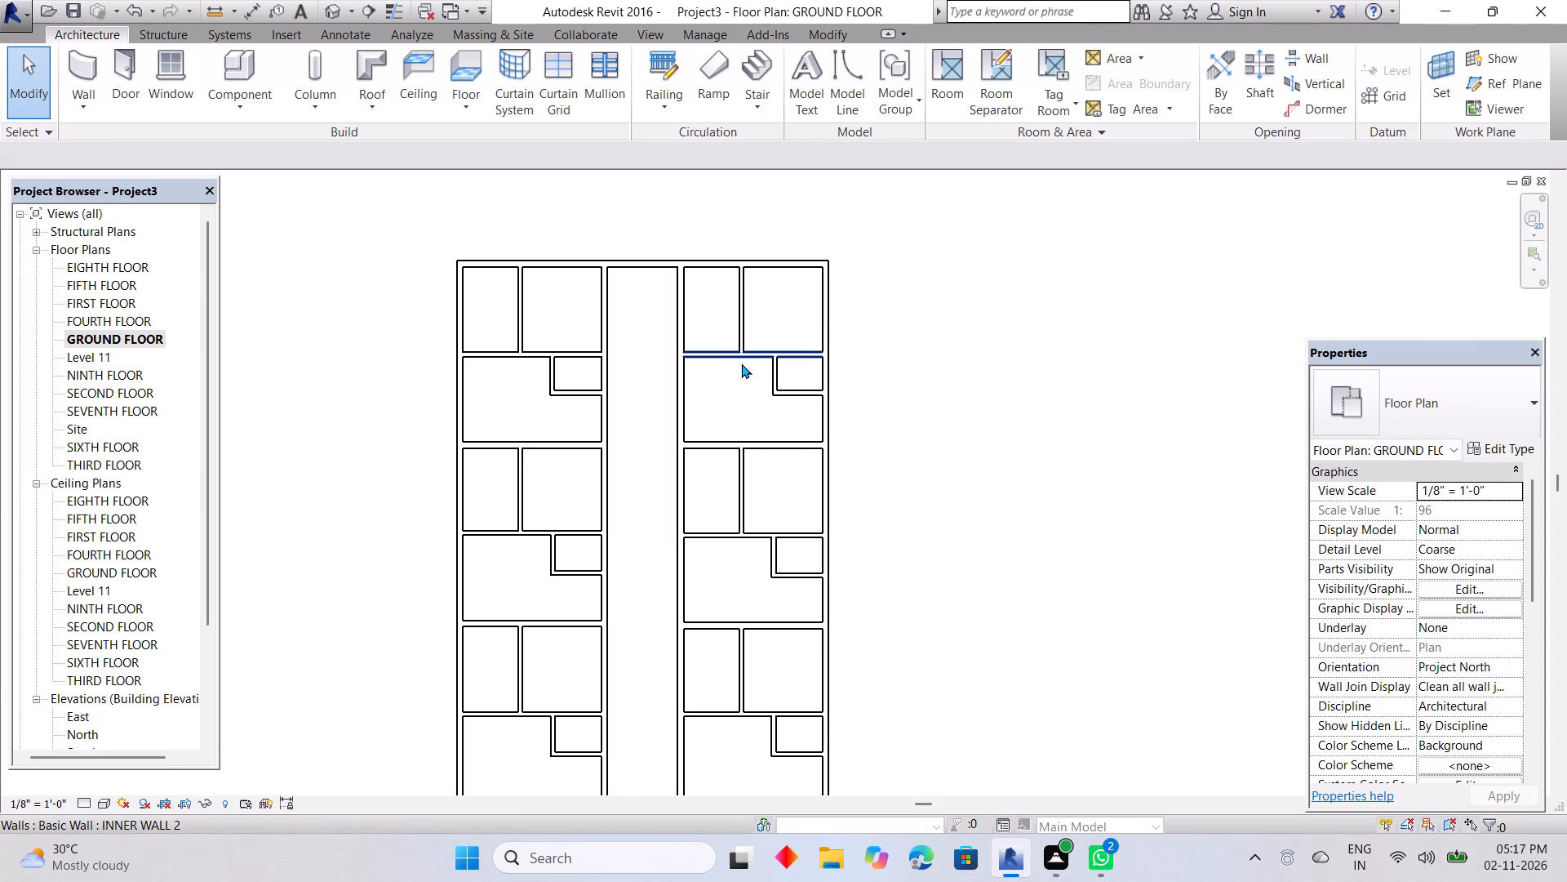
pyautogui.scroll(-3, 742, 372)
pyautogui.moveTo(729, 400); pyautogui.dragTo(739, 333, button='middle')
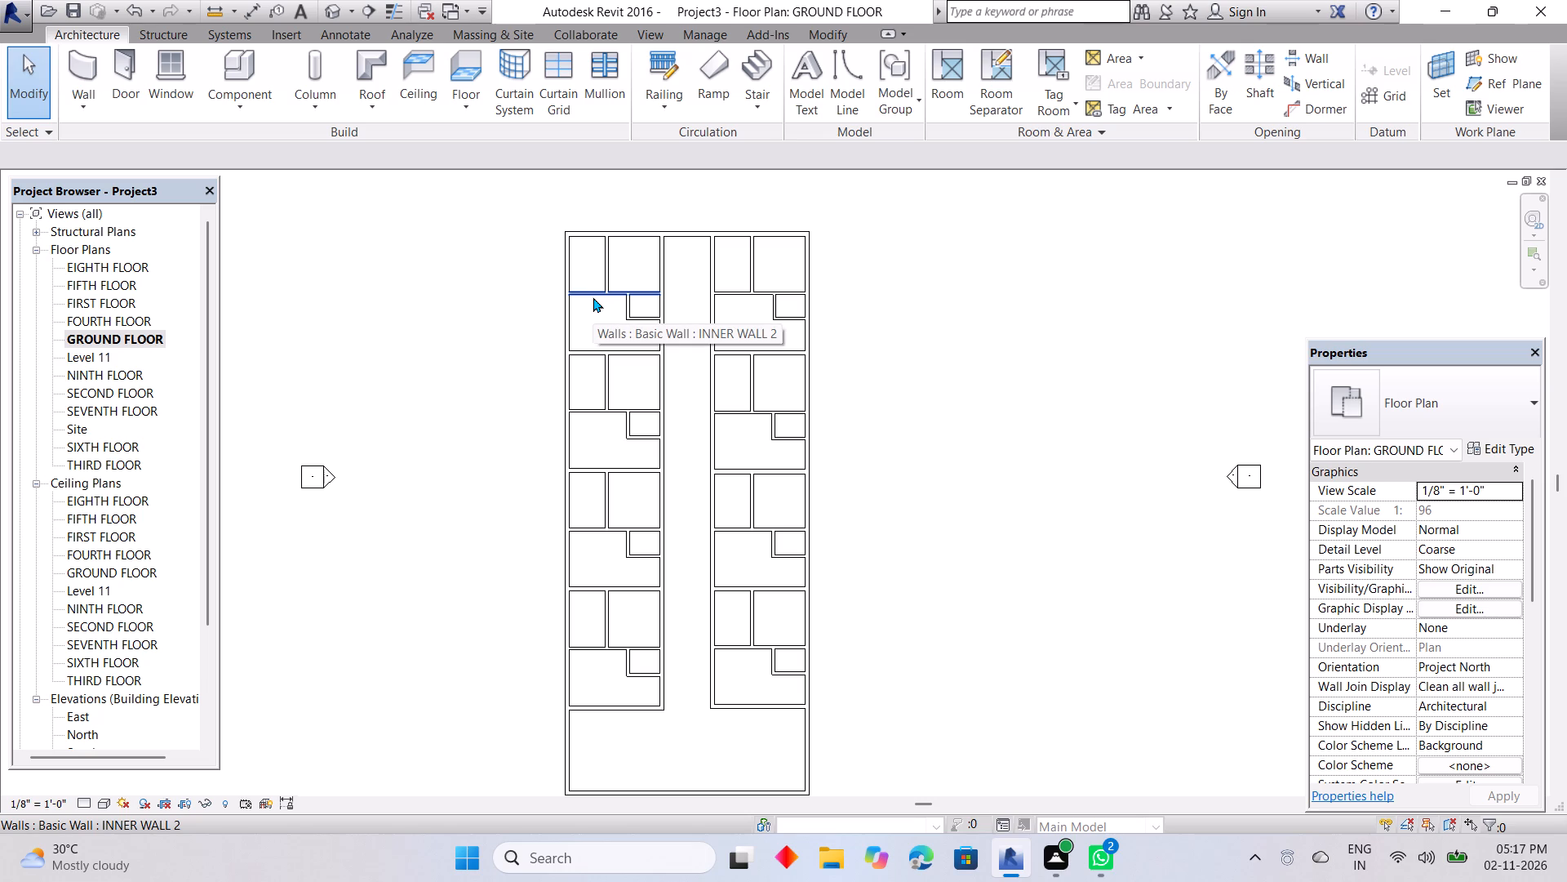
pyautogui.scroll(3, 711, 256)
pyautogui.scroll(2, 520, 292)
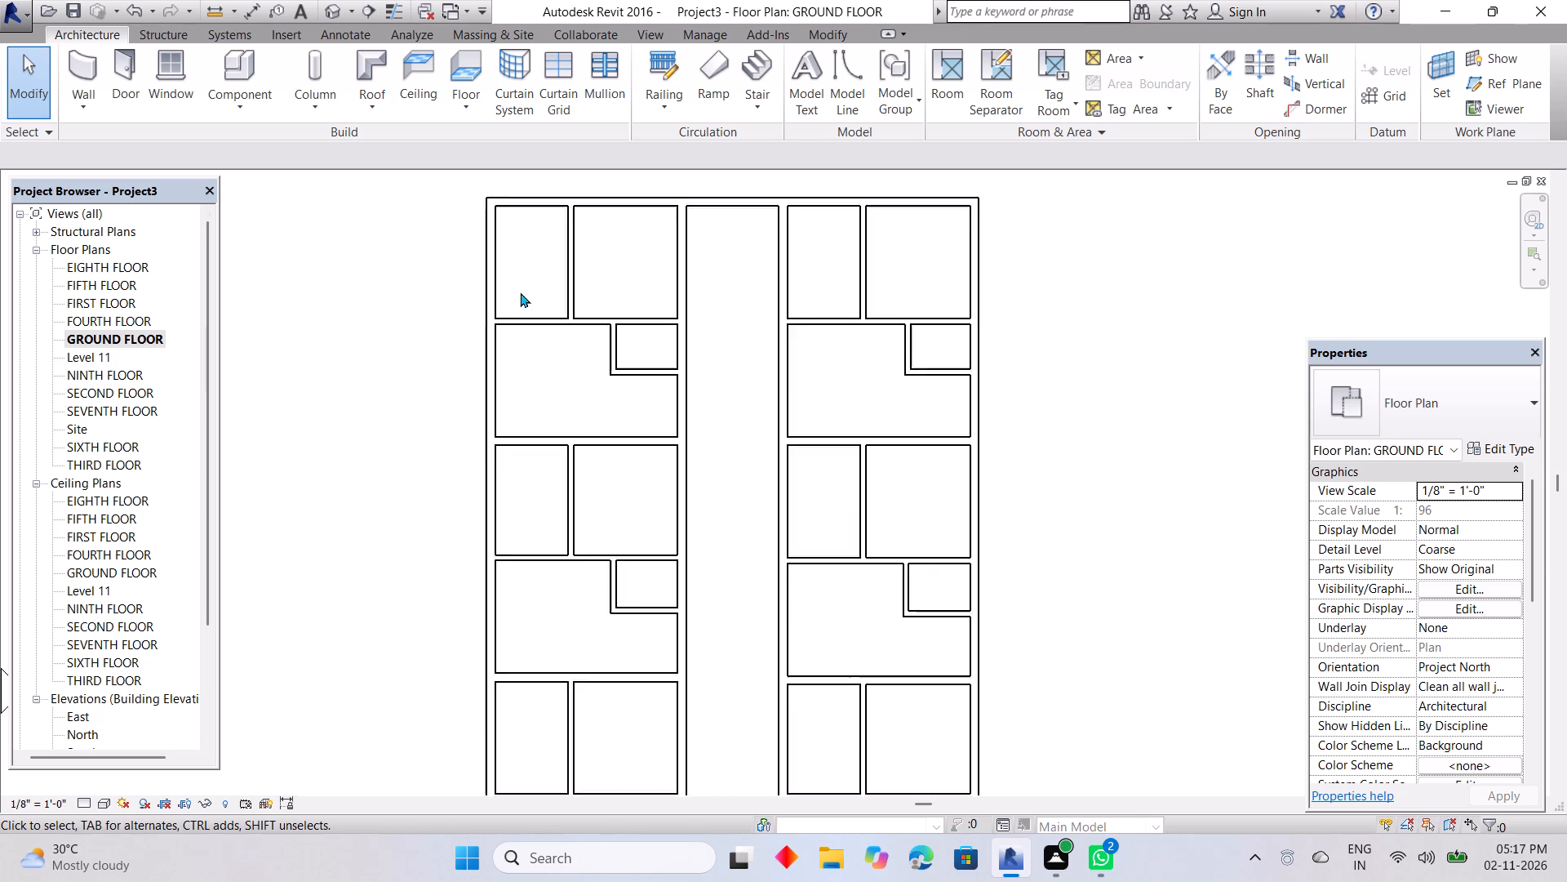
pyautogui.scroll(1, 520, 292)
pyautogui.scroll(2, 550, 374)
pyautogui.moveTo(960, 346); pyautogui.dragTo(788, 454, button='middle')
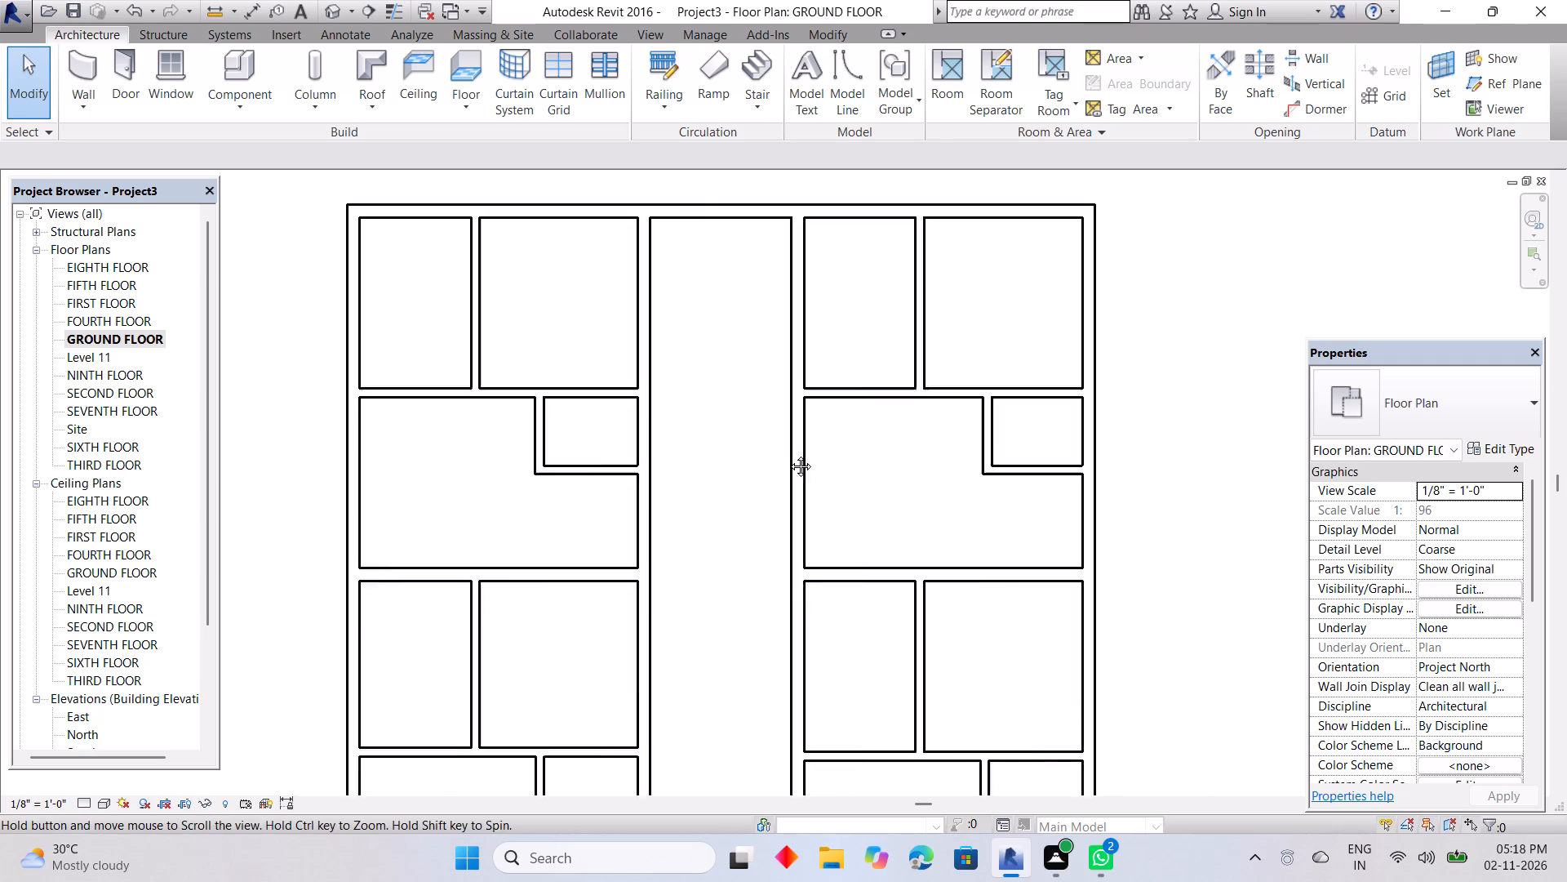
pyautogui.moveTo(788, 454); pyautogui.dragTo(726, 479, button='middle')
pyautogui.click(790, 366)
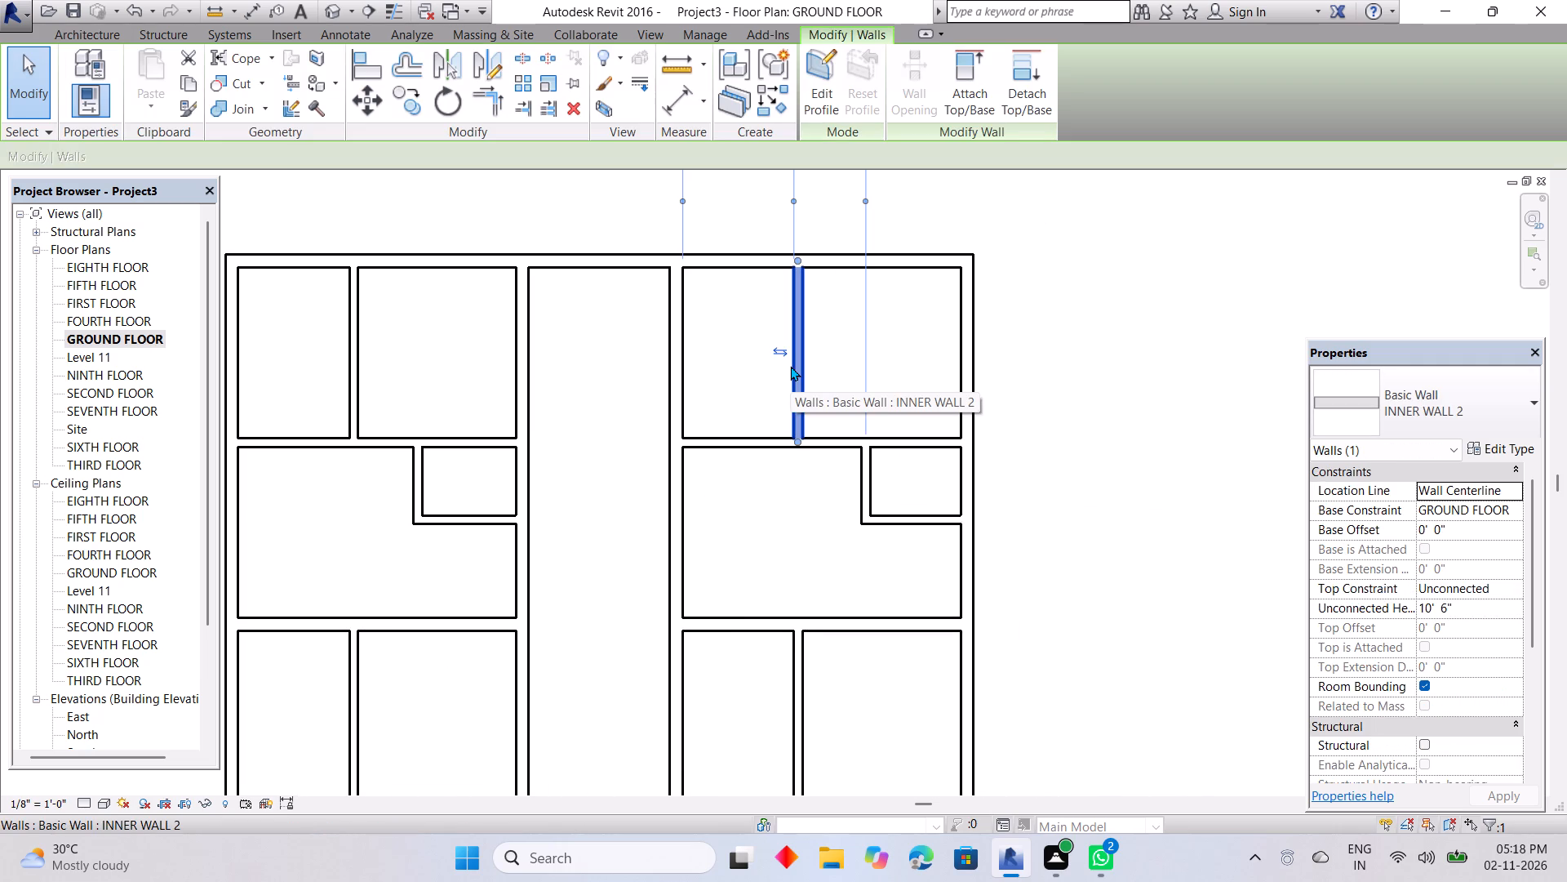
pyautogui.scroll(-2, 802, 358)
pyautogui.moveTo(784, 443); pyautogui.dragTo(772, 482, button='middle')
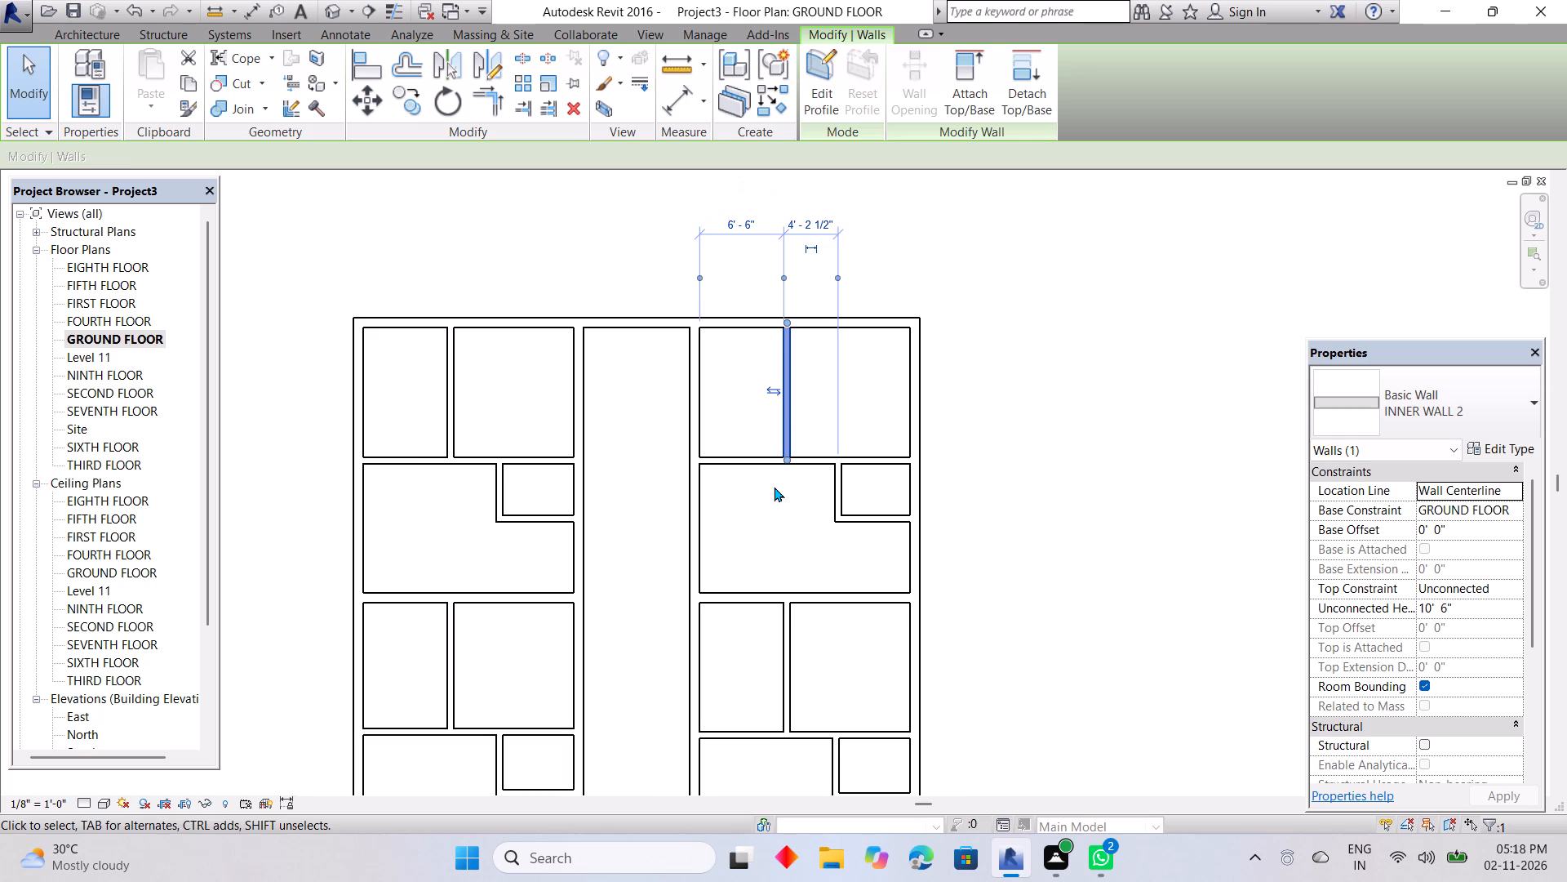
pyautogui.press('Escape')
# Measure the right column's clear width between the inner faces of the corridor-side wall and the right-hand outer wall.
pyautogui.click(917, 363)
pyautogui.scroll(-1, 894, 465)
pyautogui.press('Escape')
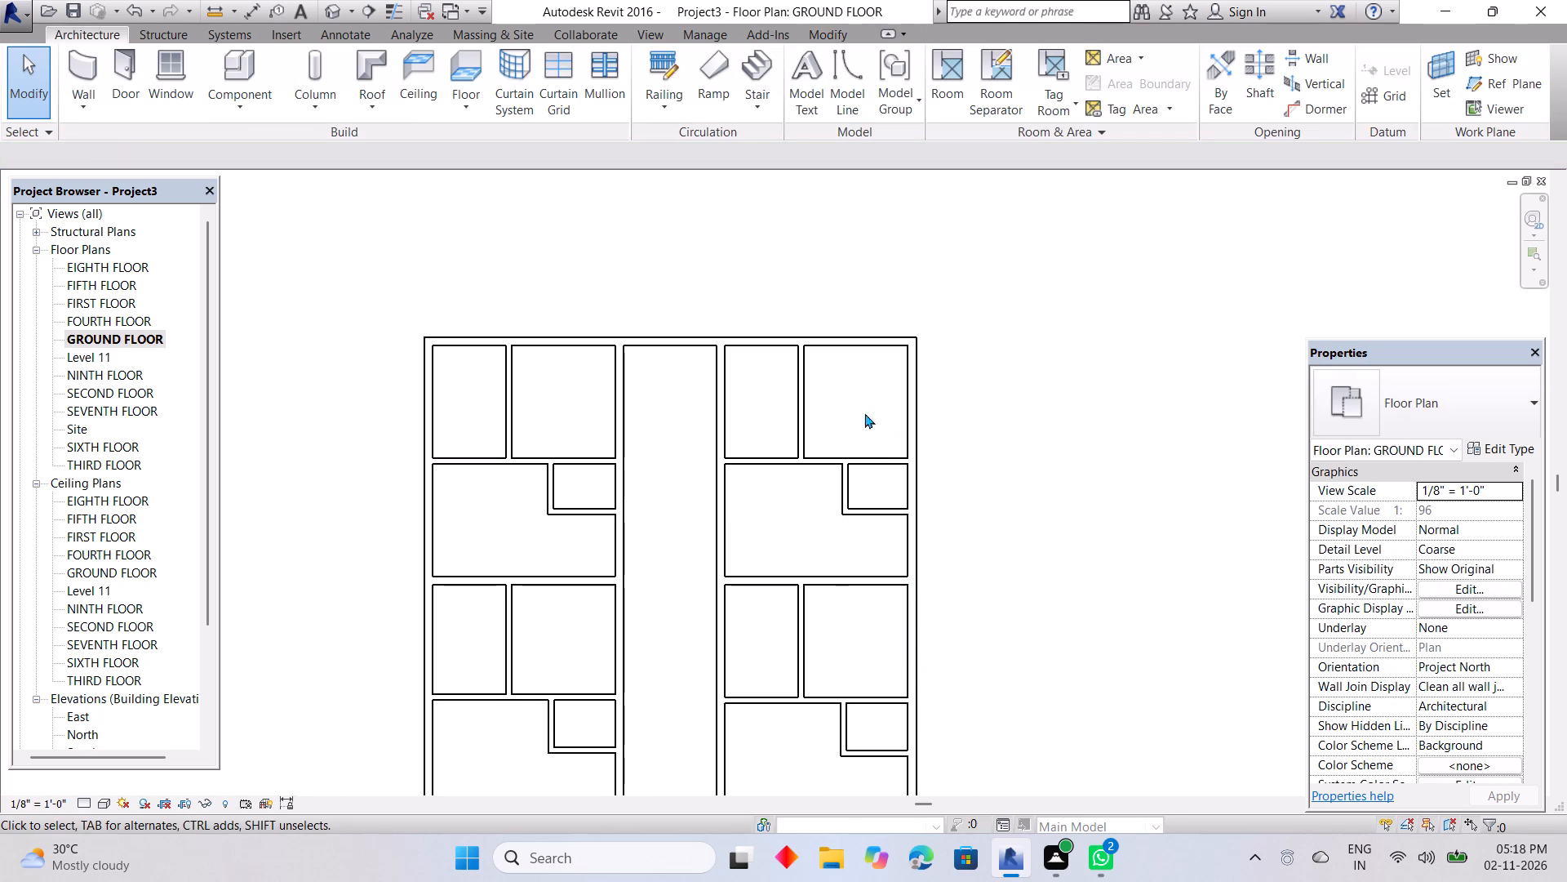
pyautogui.click(912, 439)
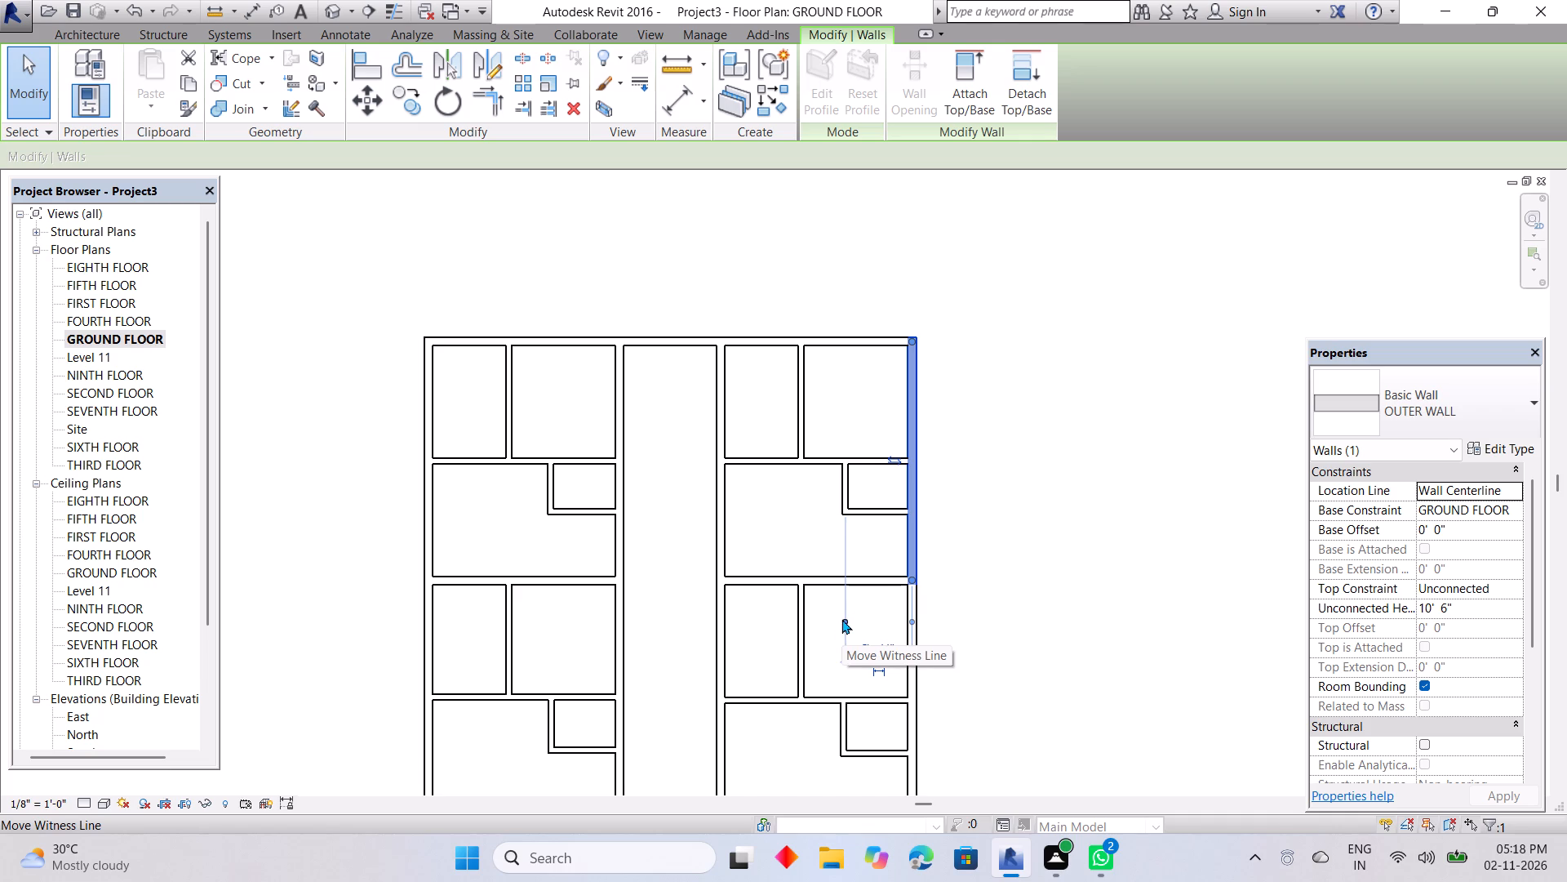
pyautogui.moveTo(841, 619); pyautogui.dragTo(721, 640)
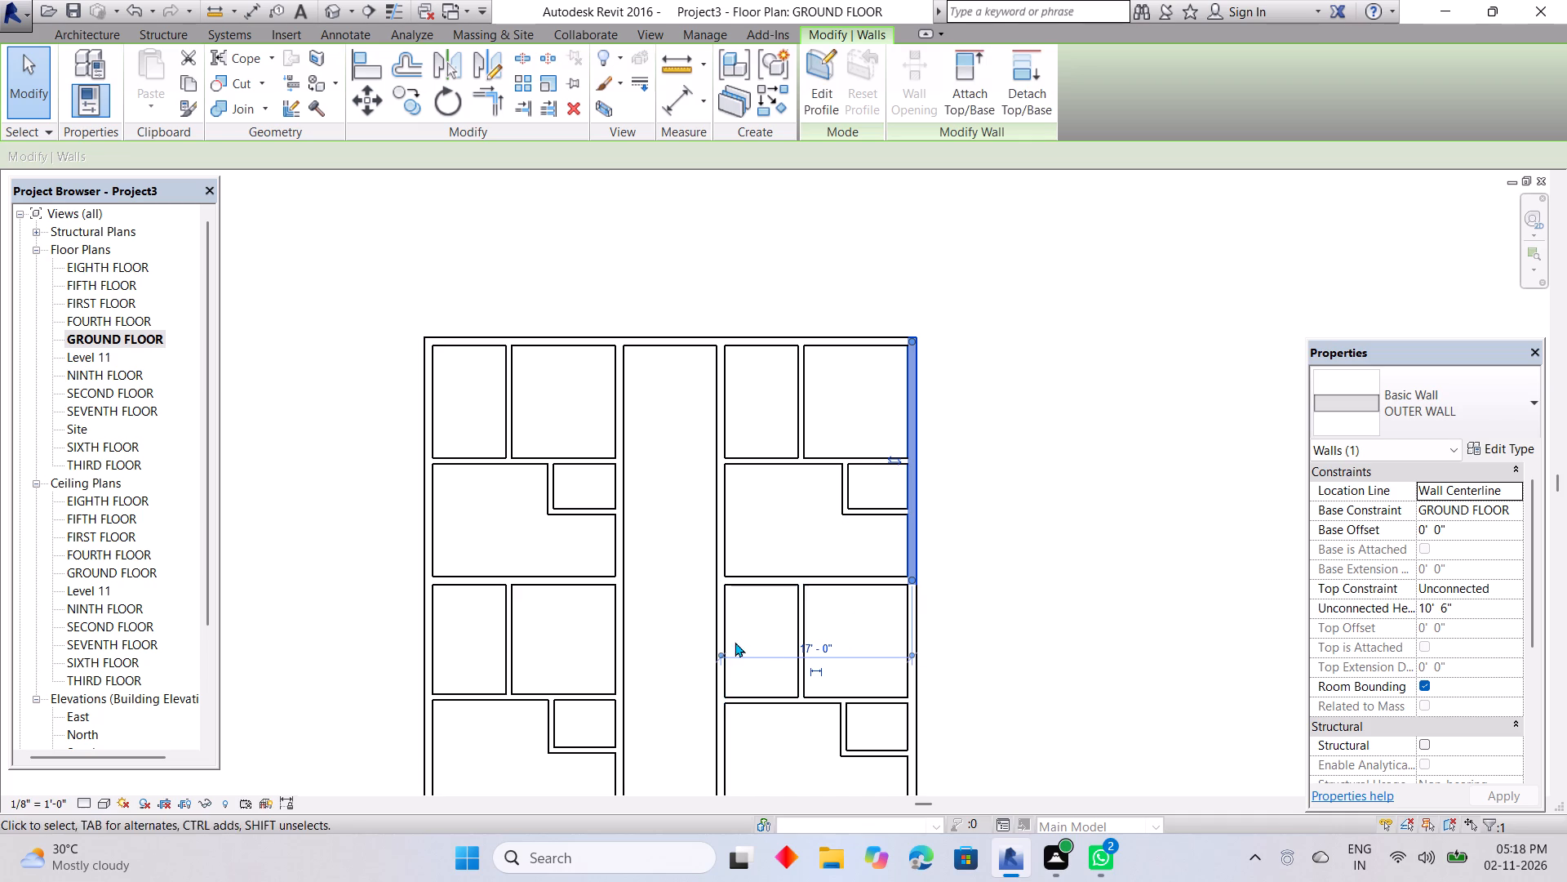
pyautogui.click(721, 650)
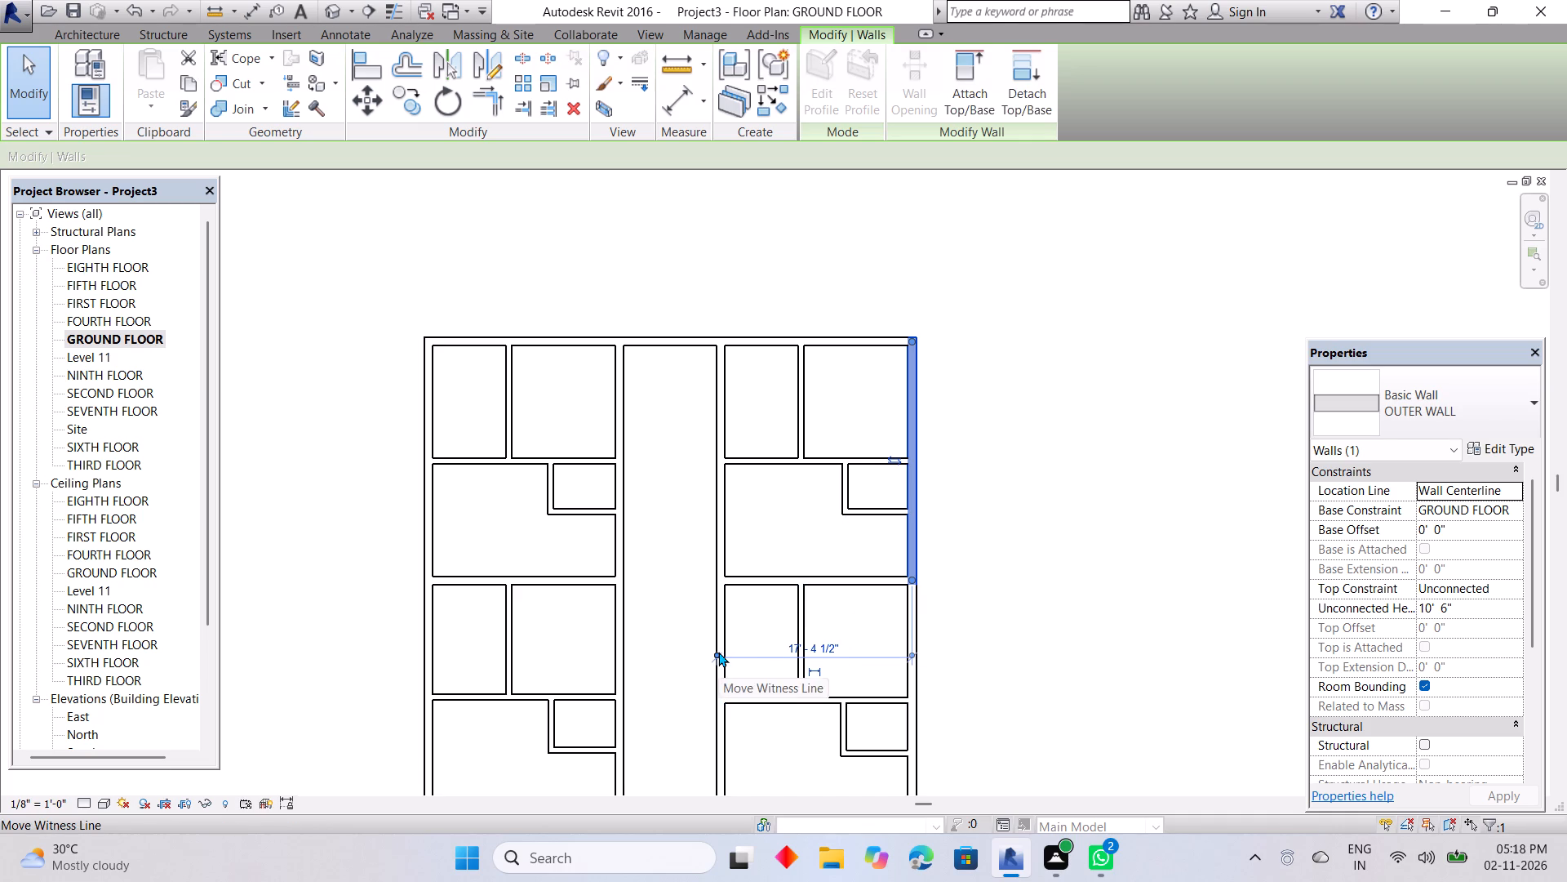
pyautogui.click(718, 652)
pyautogui.click(910, 653)
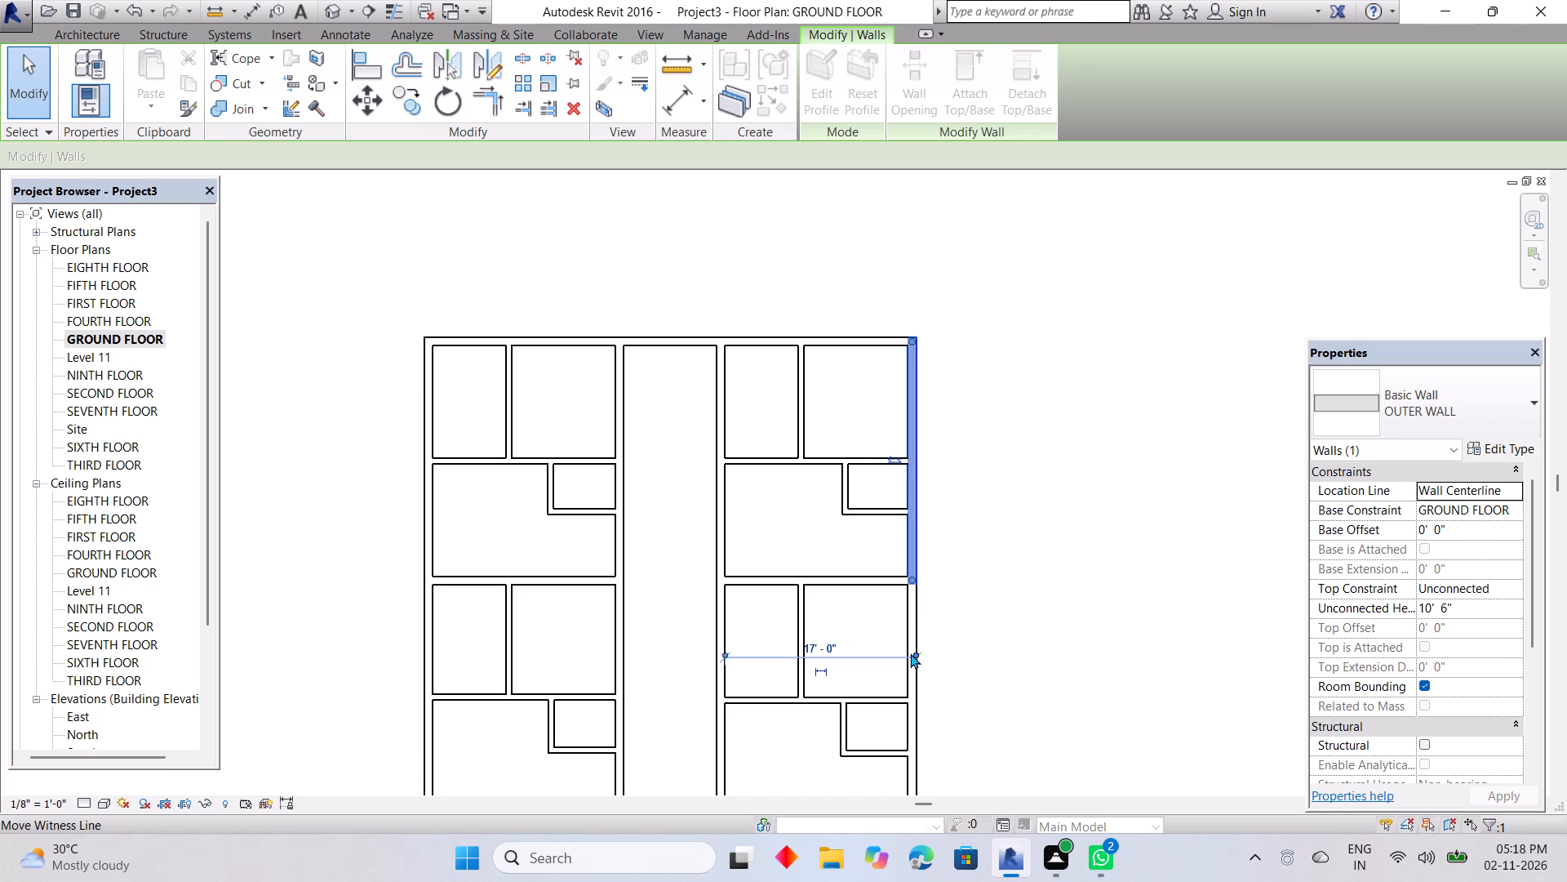
pyautogui.click(910, 653)
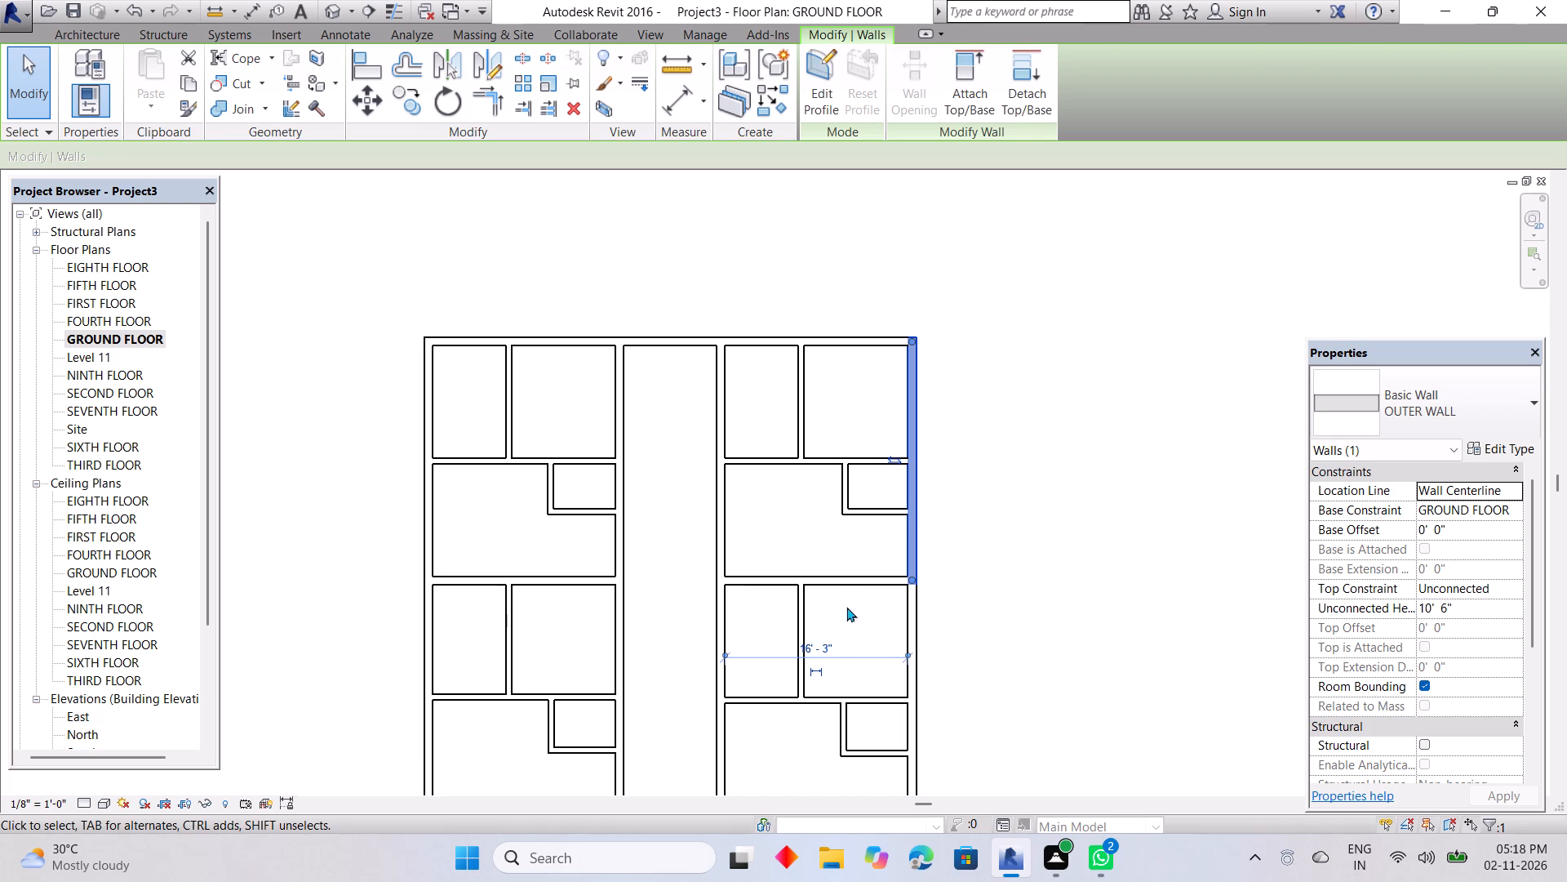
pyautogui.press('Escape')
# Set the top-right block's small room to 5' 6" clear width by moving its vertical partition relative to the outer wall's inner face.
pyautogui.click(844, 501)
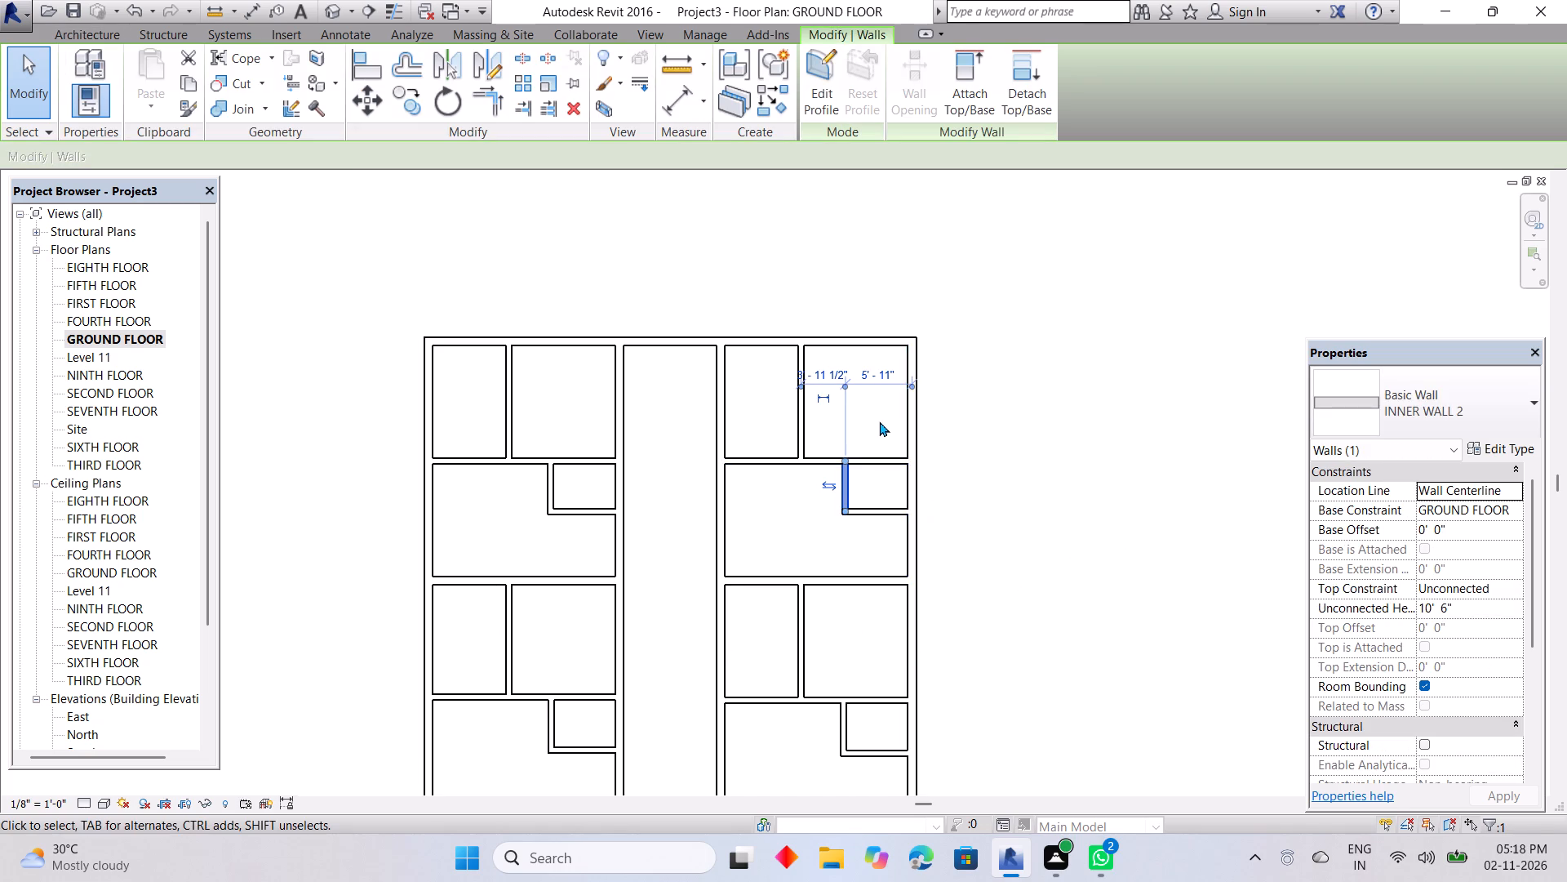
pyautogui.scroll(3, 876, 421)
pyautogui.click(930, 367)
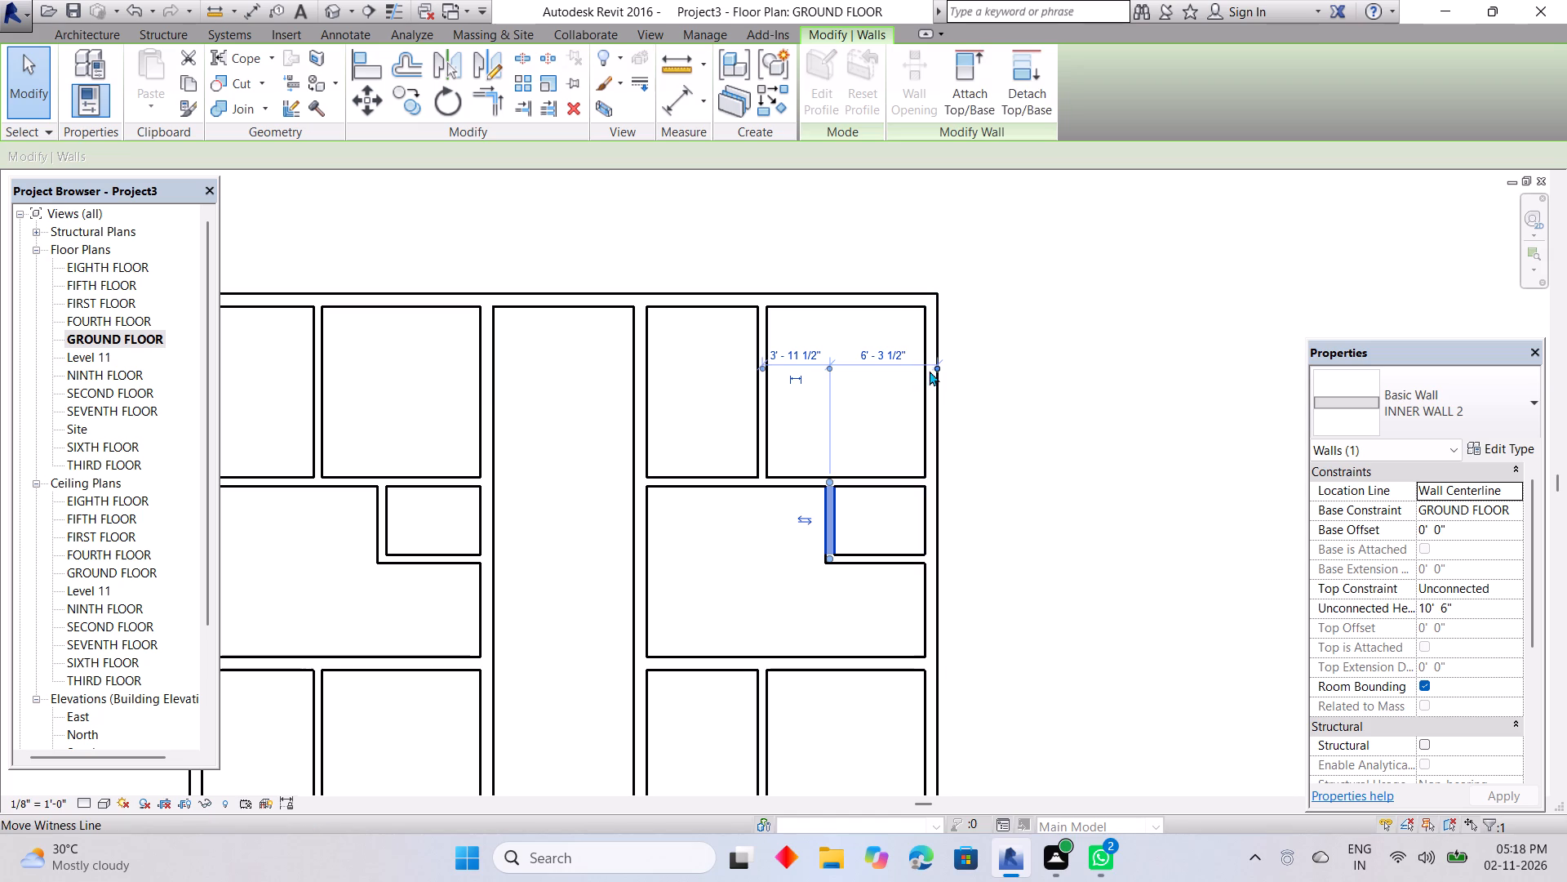
pyautogui.click(931, 367)
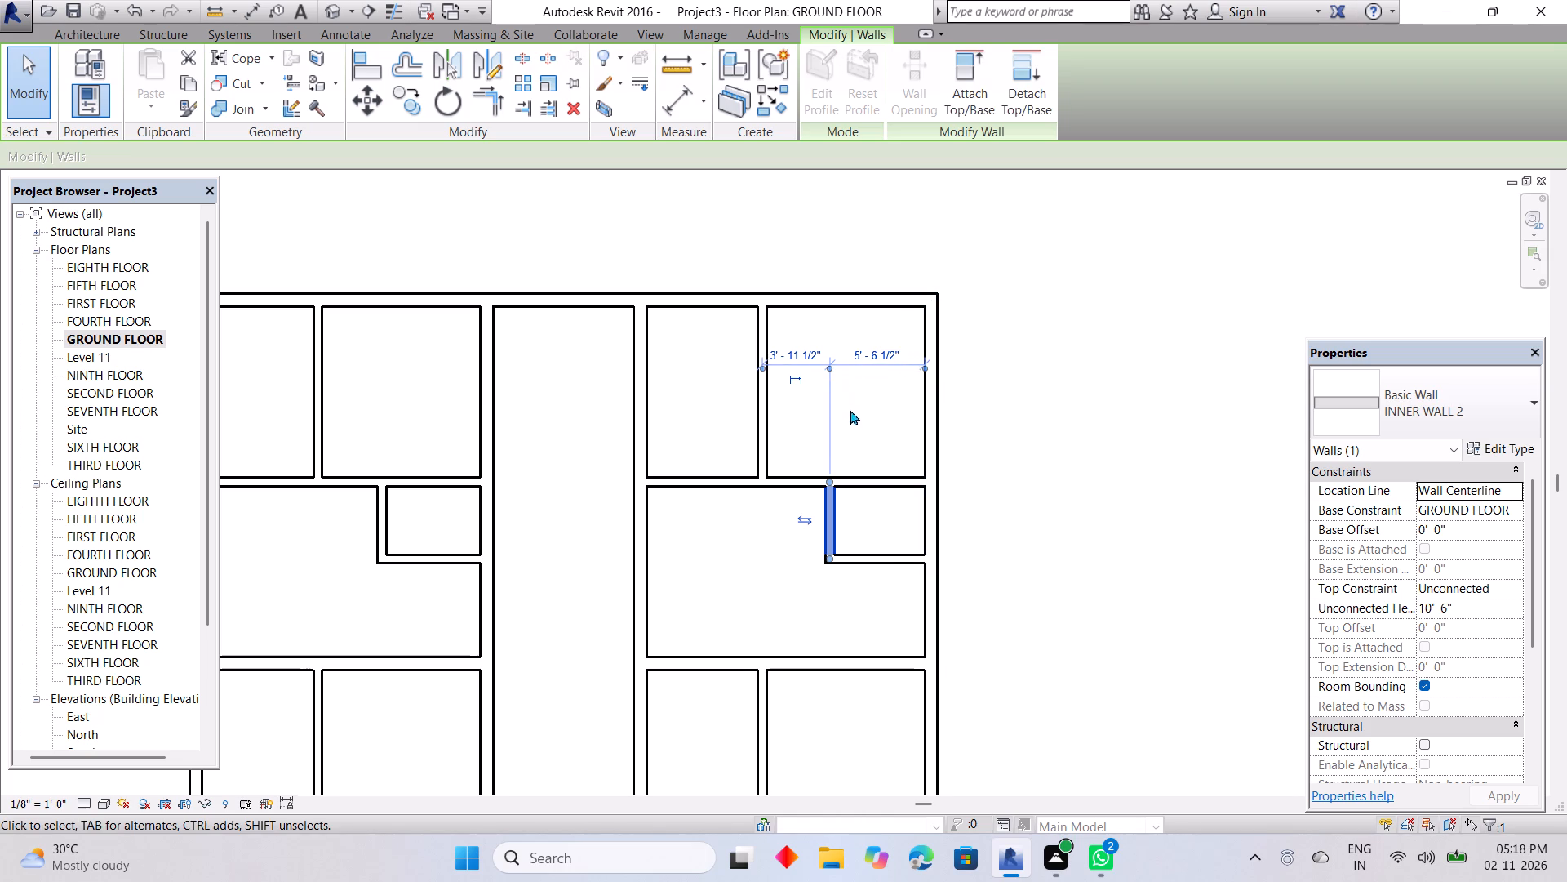
pyautogui.click(826, 367)
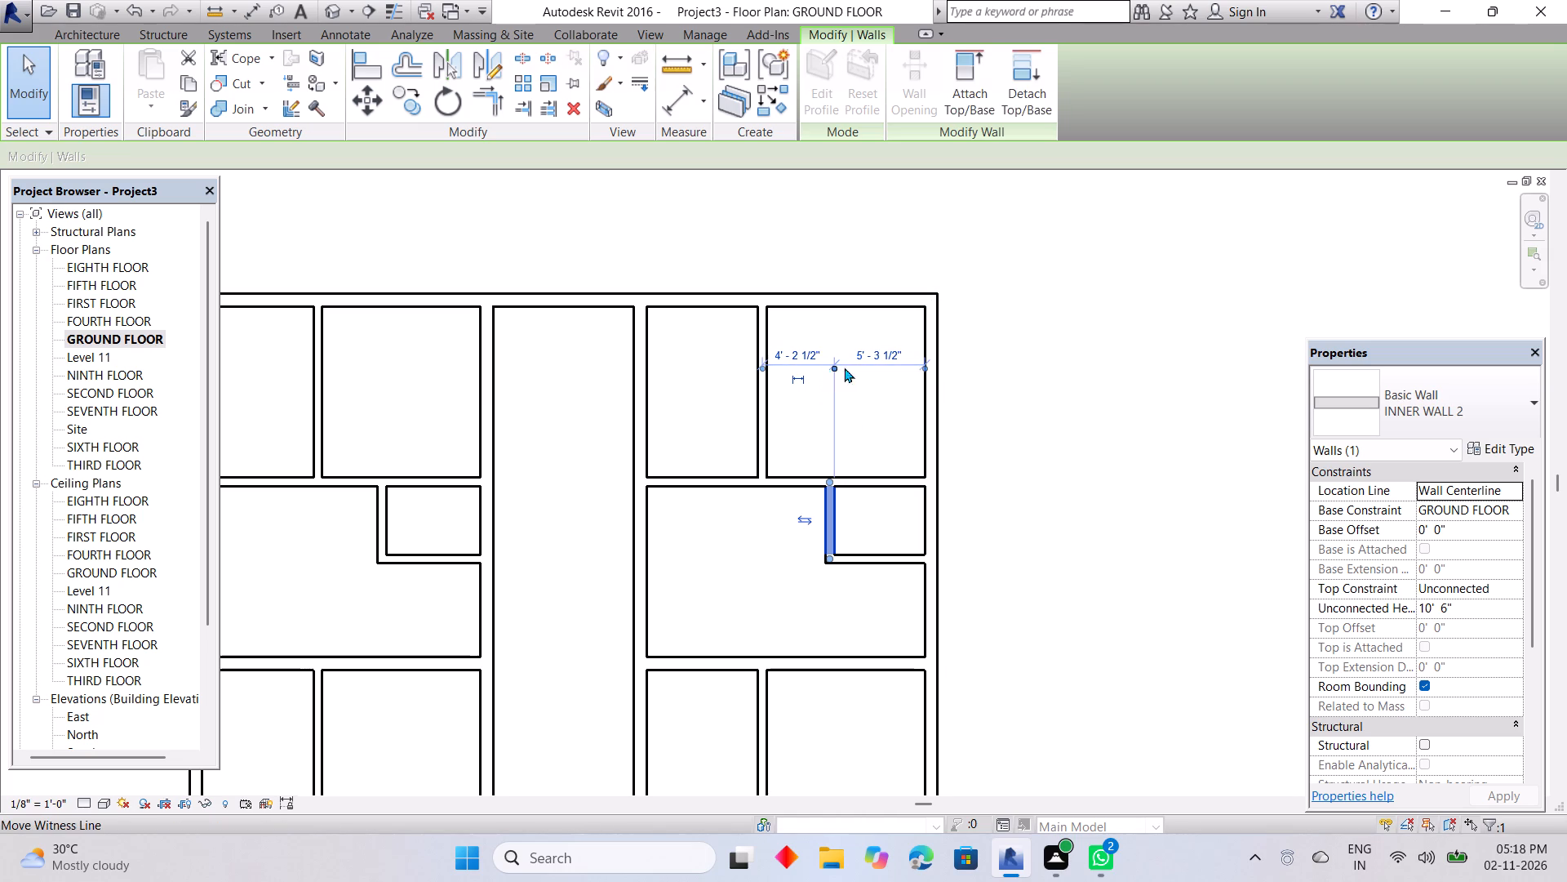
pyautogui.click(886, 357)
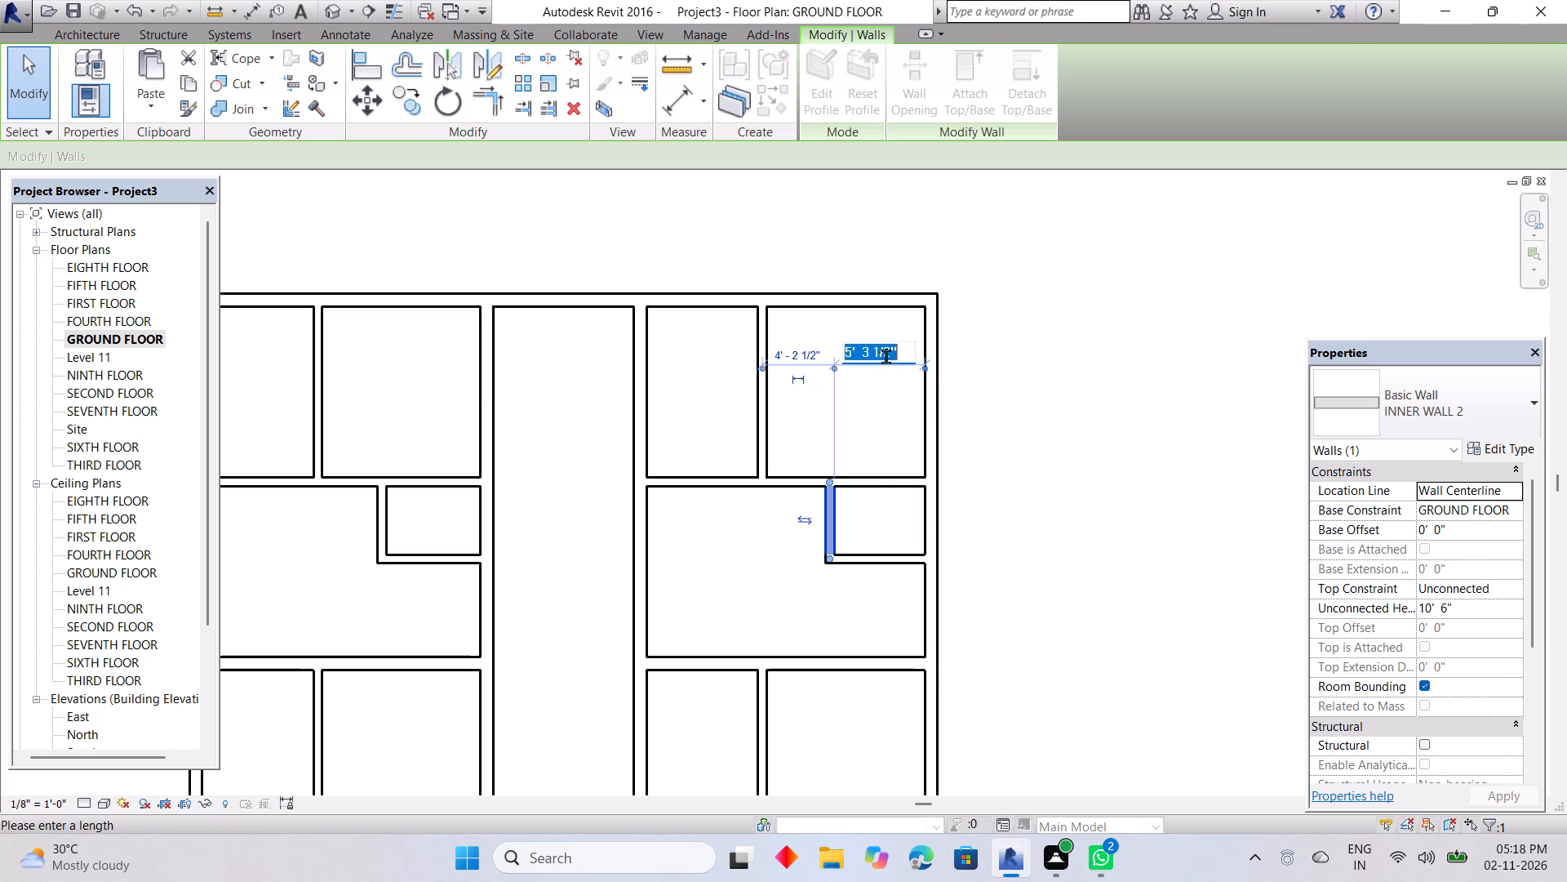
pyautogui.press('BackSpace')
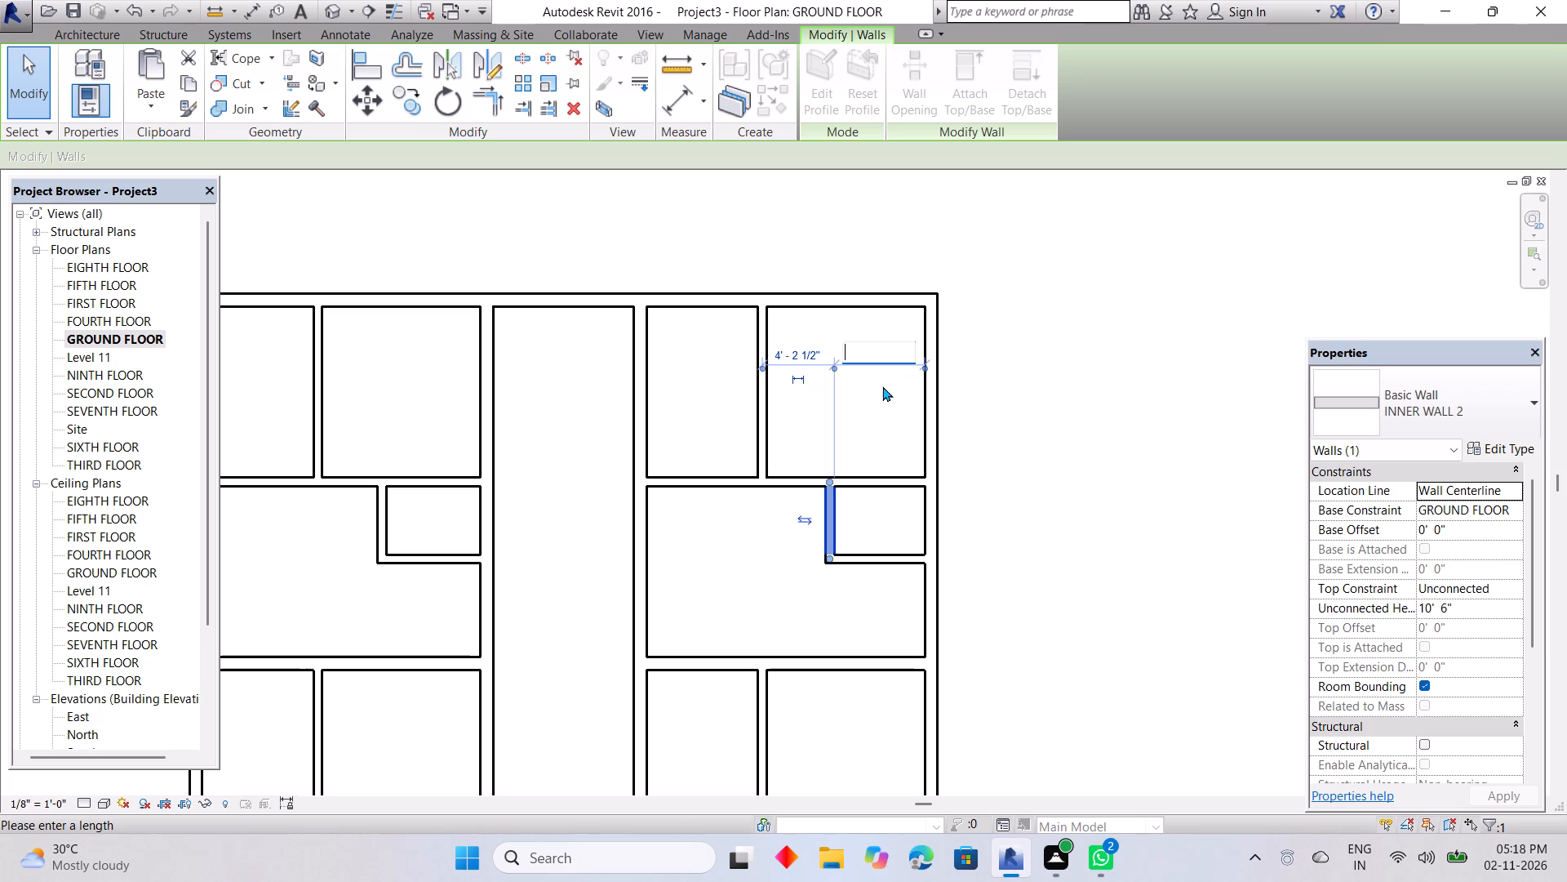
pyautogui.press('5')
pyautogui.write("'6")
pyautogui.press('Return')
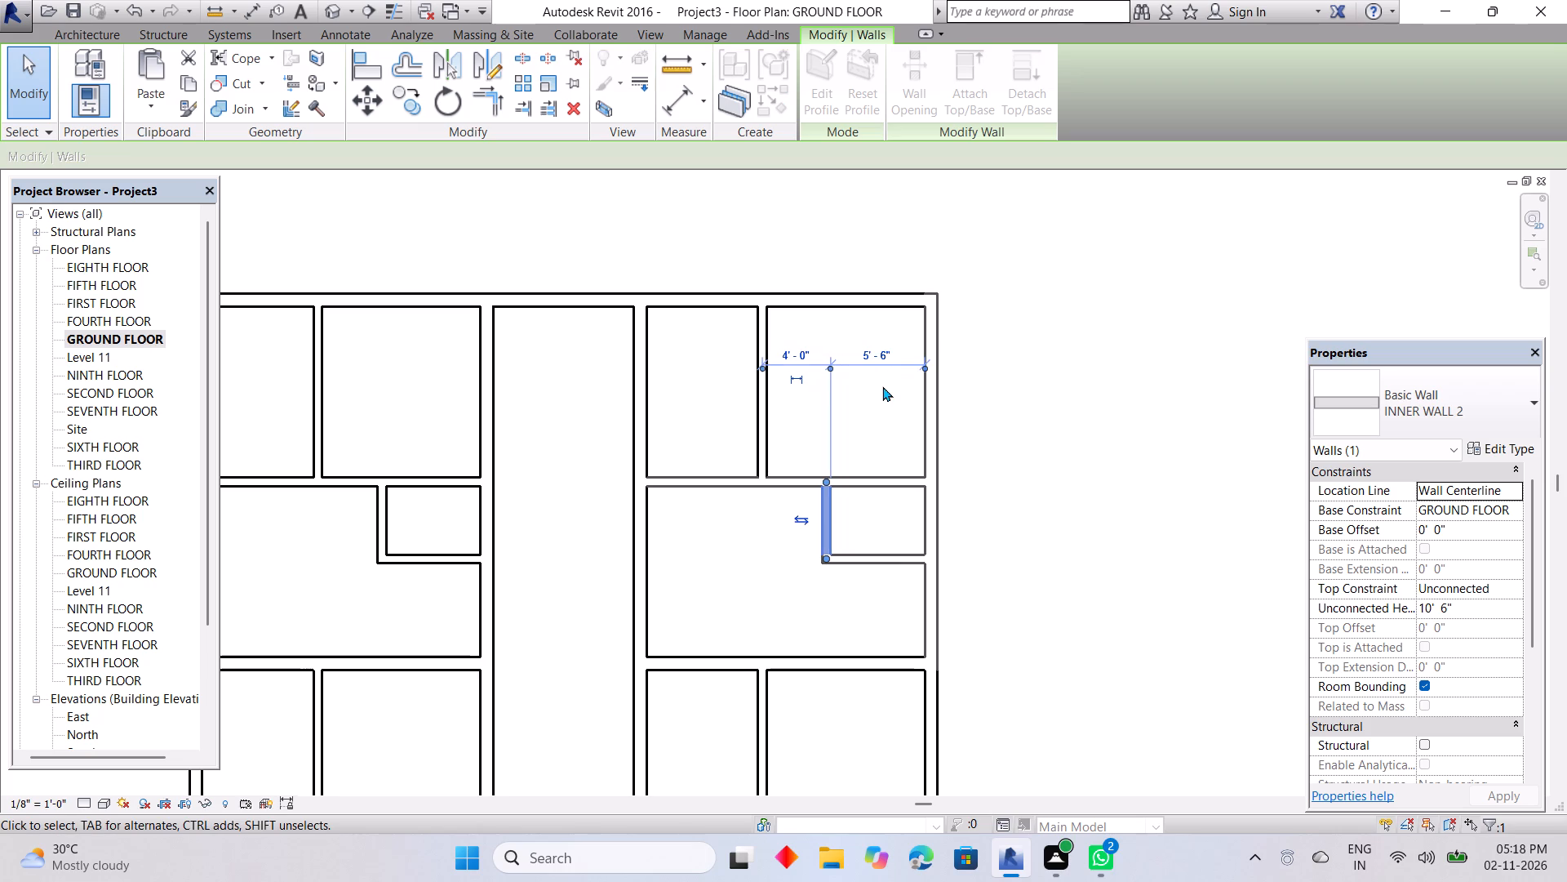
pyautogui.press('Escape')
# Check the clear depths of the top-right block's small room, the space below it, and the two top rooms.
pyautogui.click(904, 555)
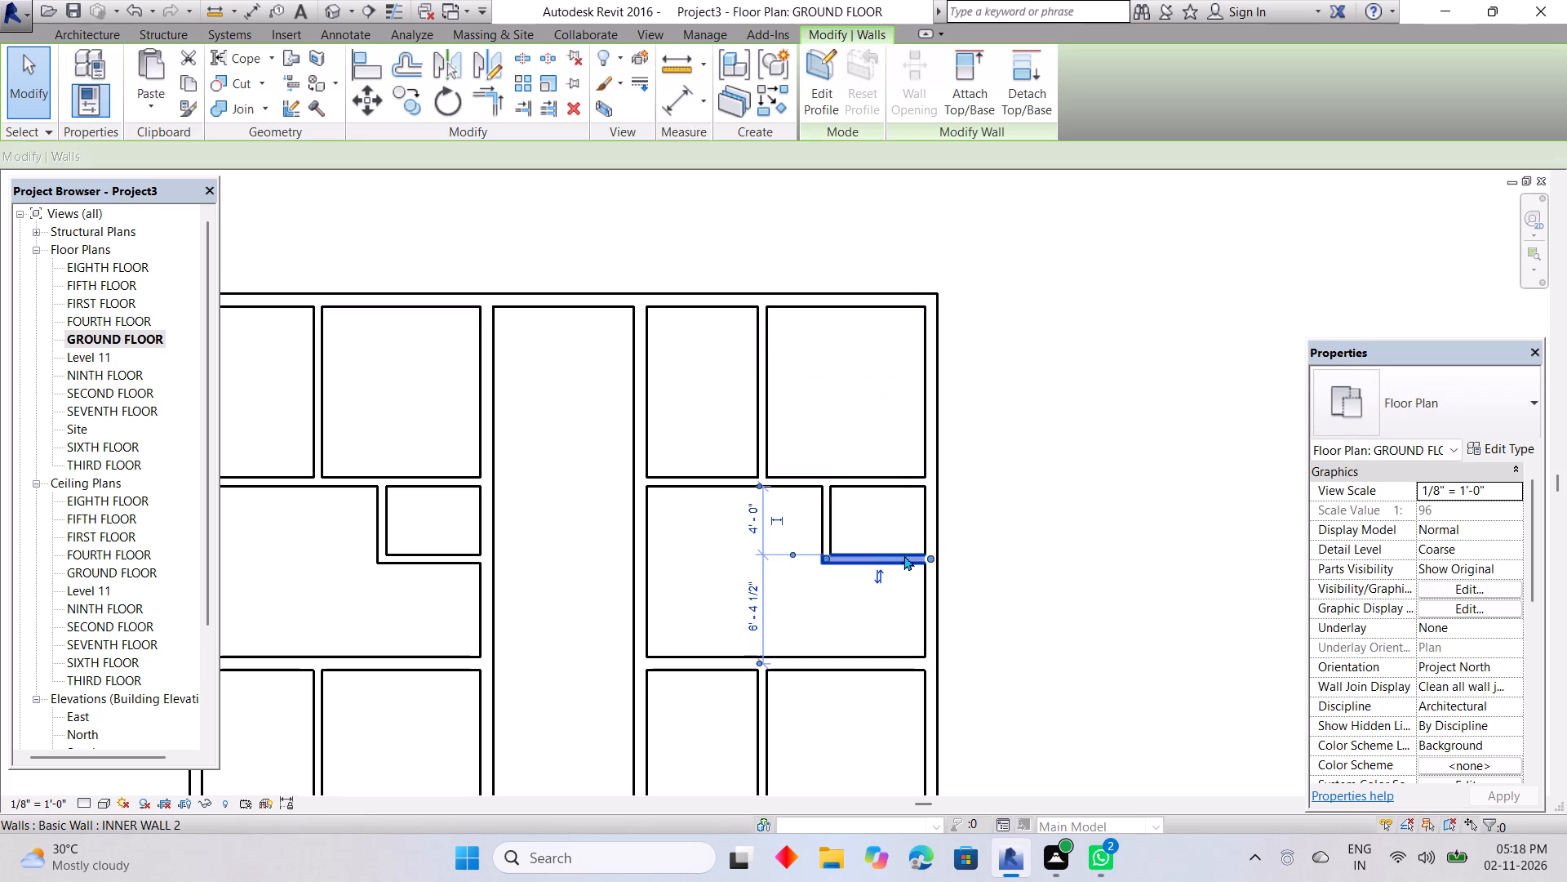
pyautogui.press('Escape')
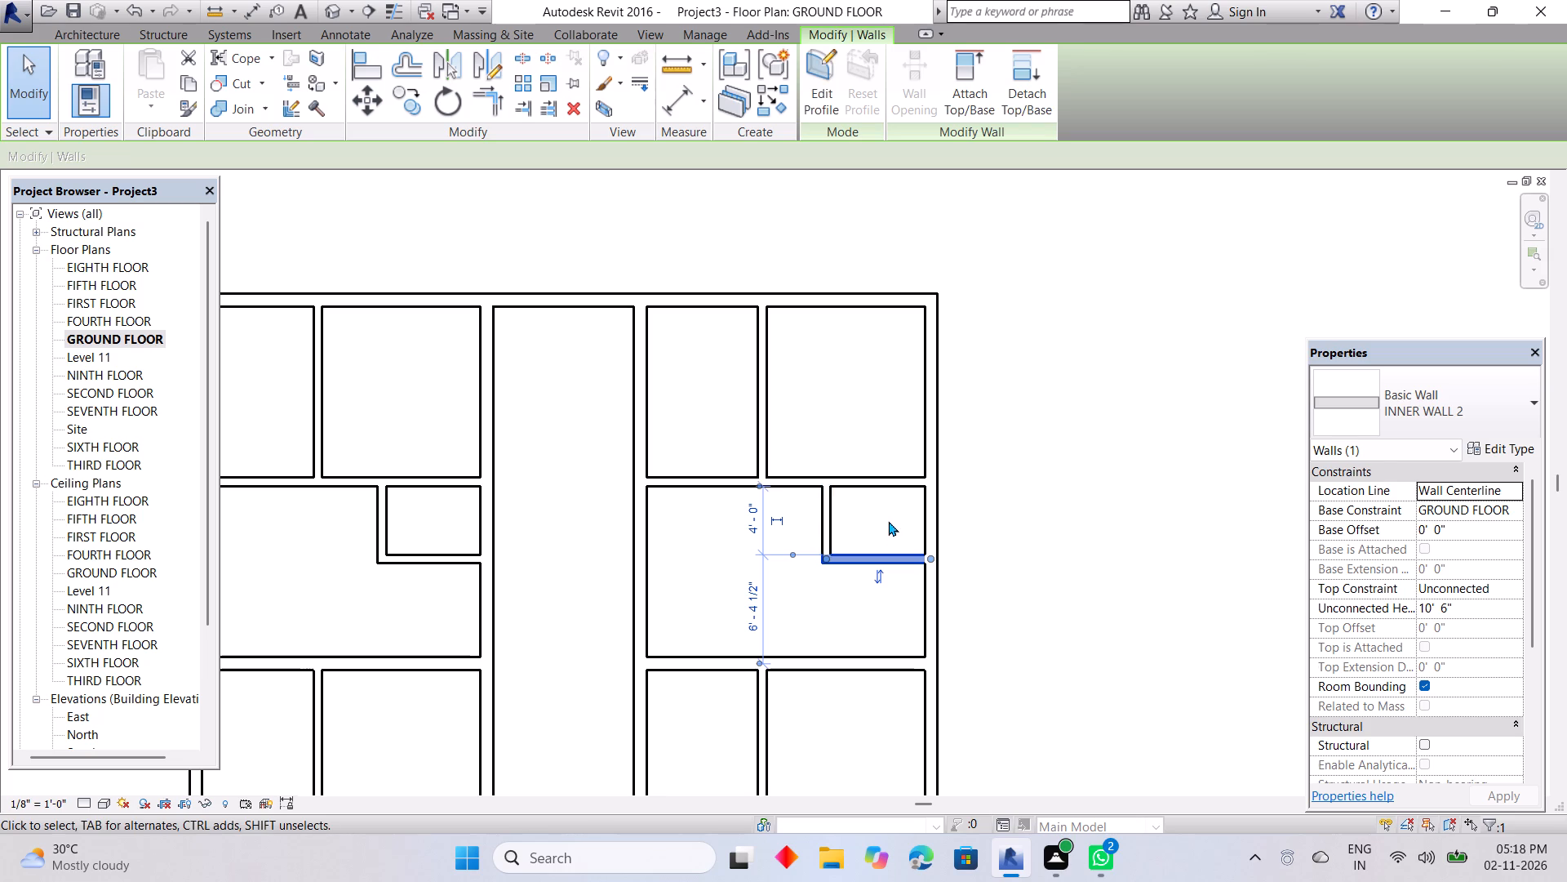
pyautogui.click(914, 559)
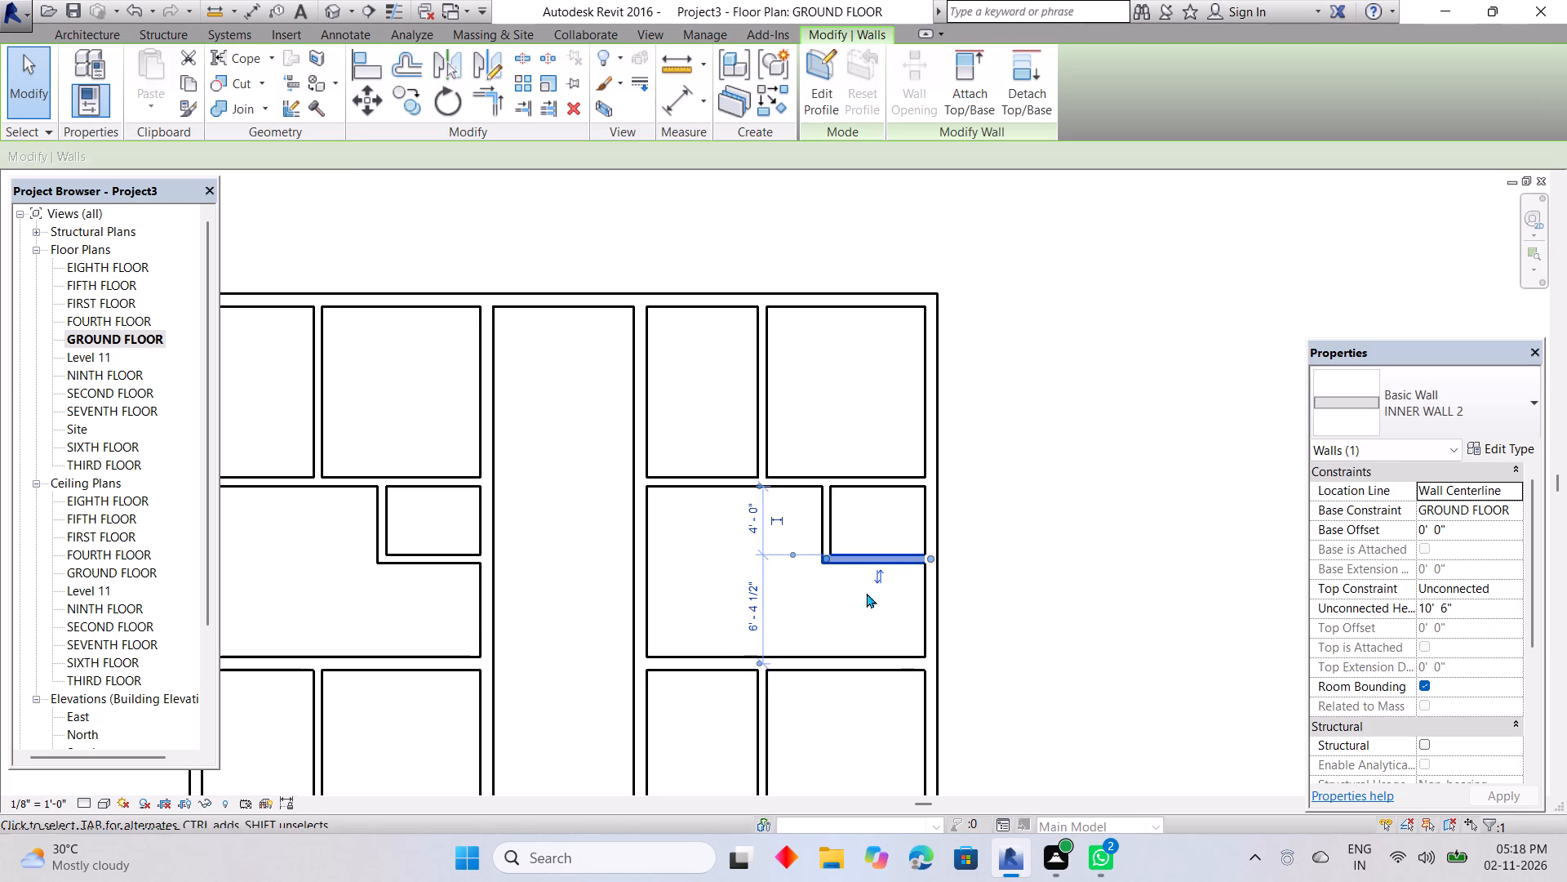
pyautogui.click(757, 661)
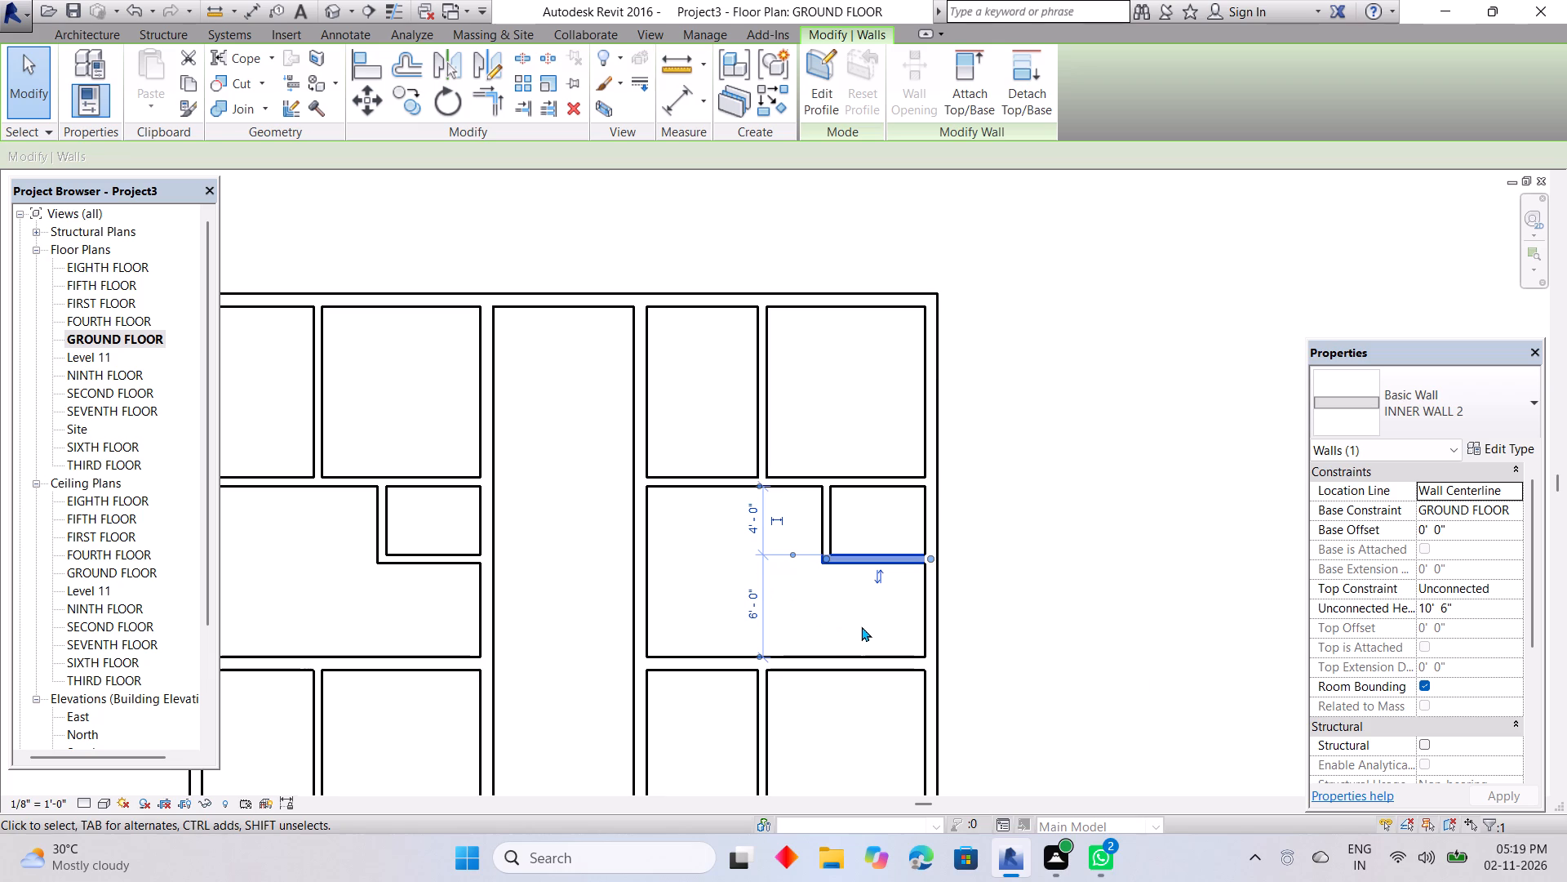
pyautogui.click(917, 614)
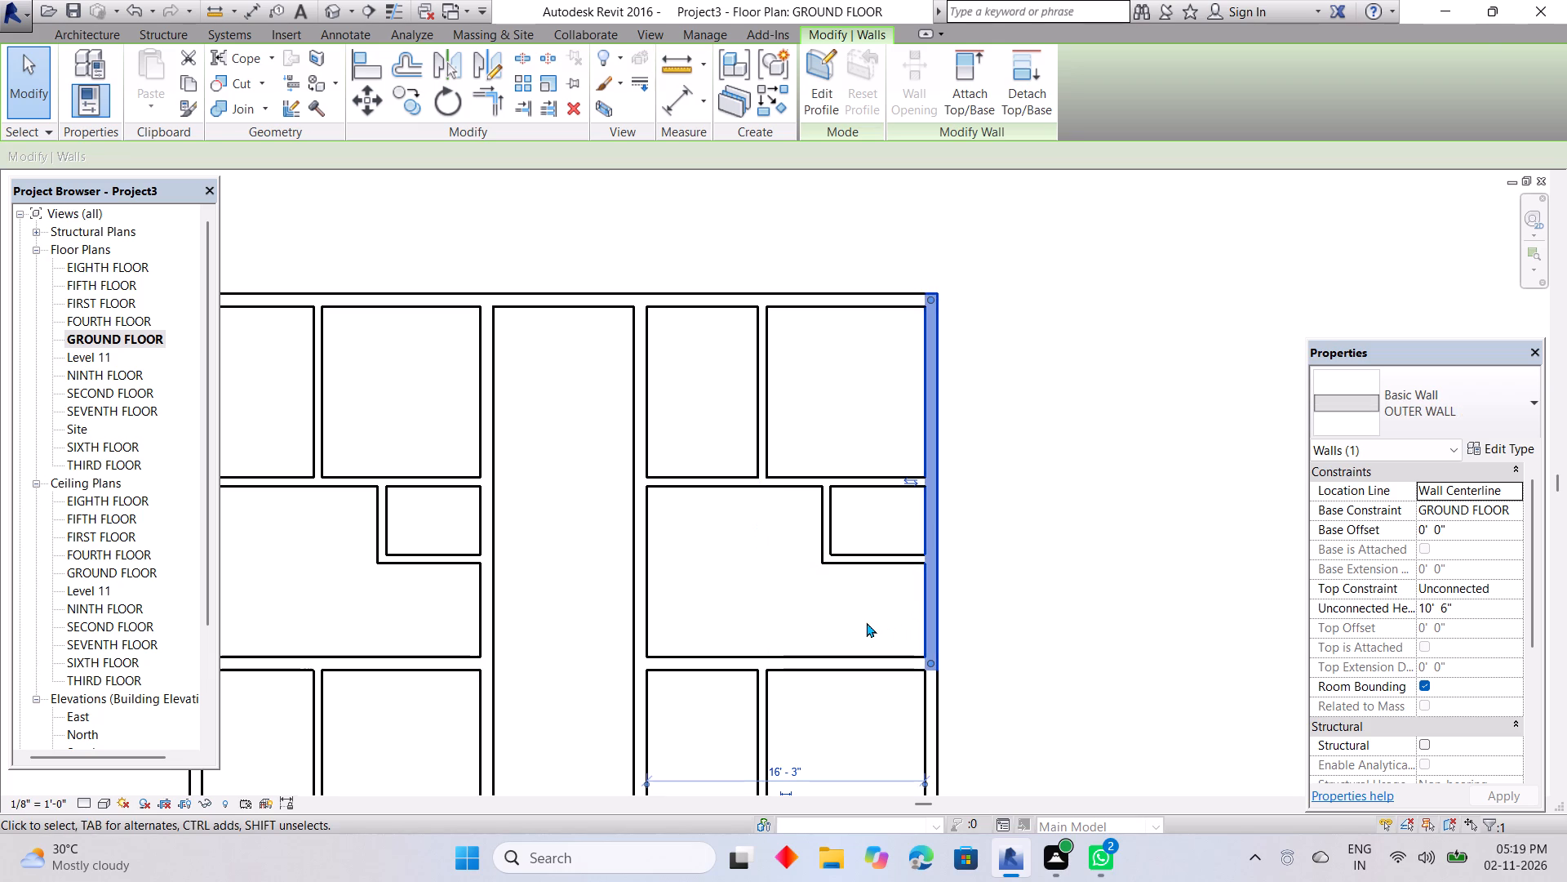
pyautogui.press('Escape')
pyautogui.scroll(-1, 641, 454)
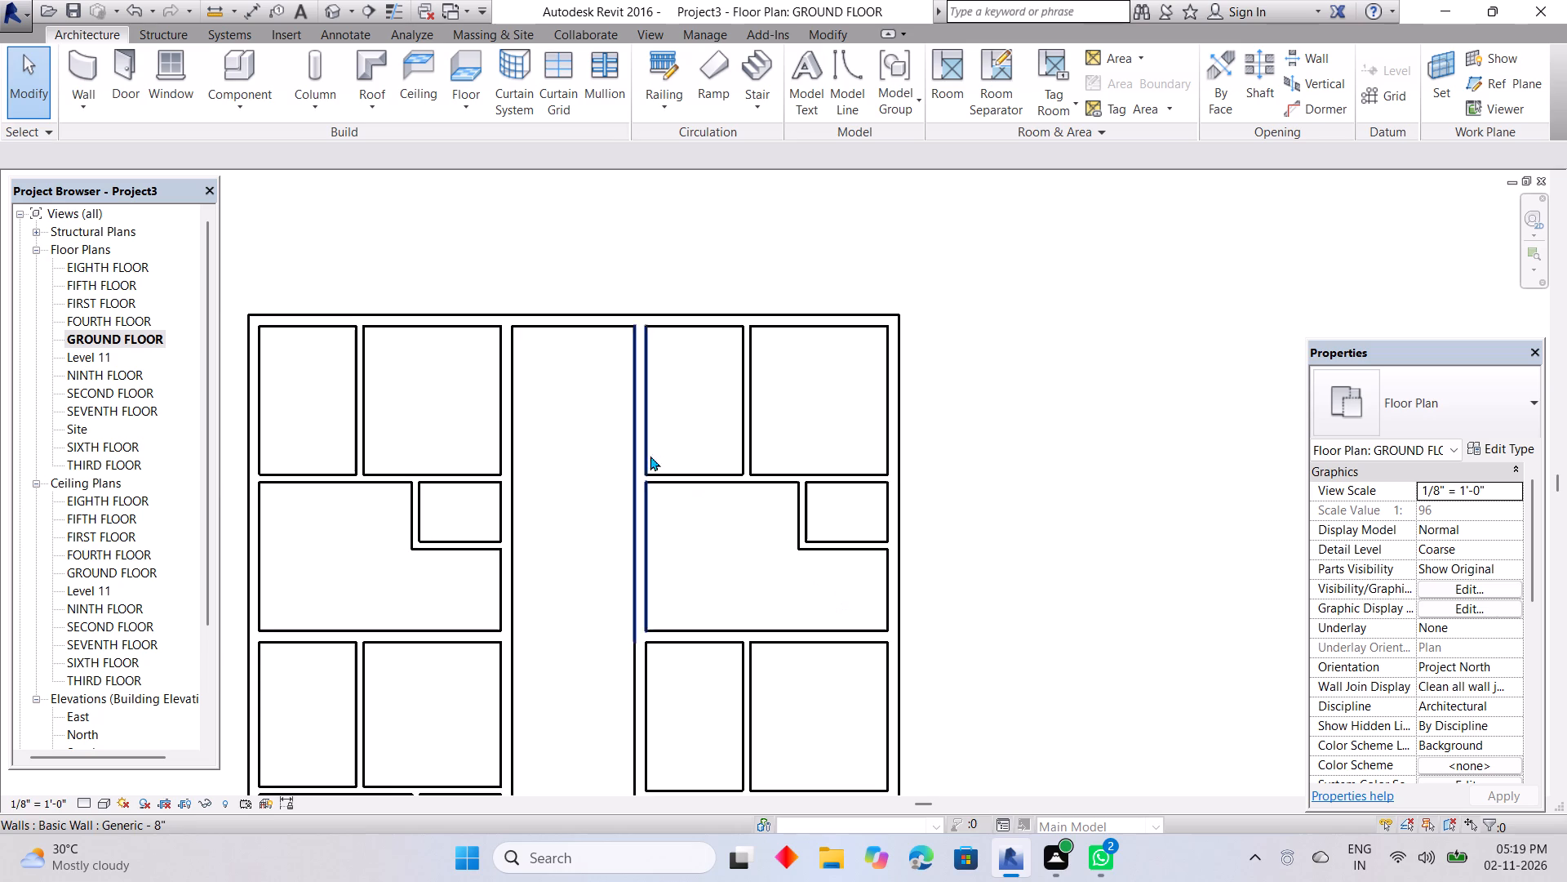
pyautogui.click(717, 470)
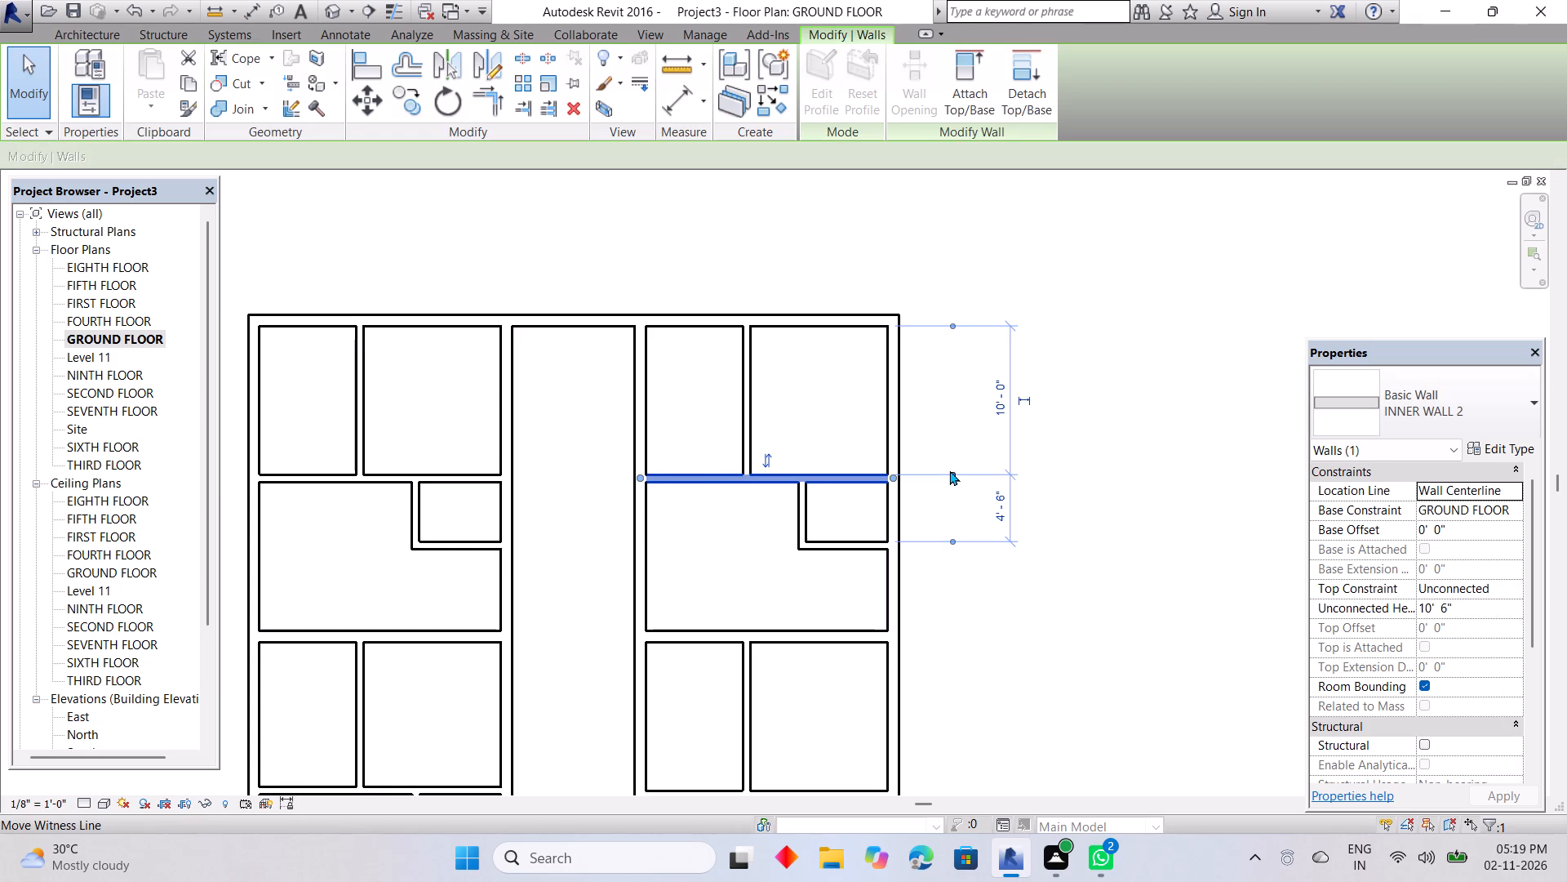
# Set the partition between the right column's two top rooms 9' 3" from its centreline to the outer wall's inner face.
pyautogui.click(744, 427)
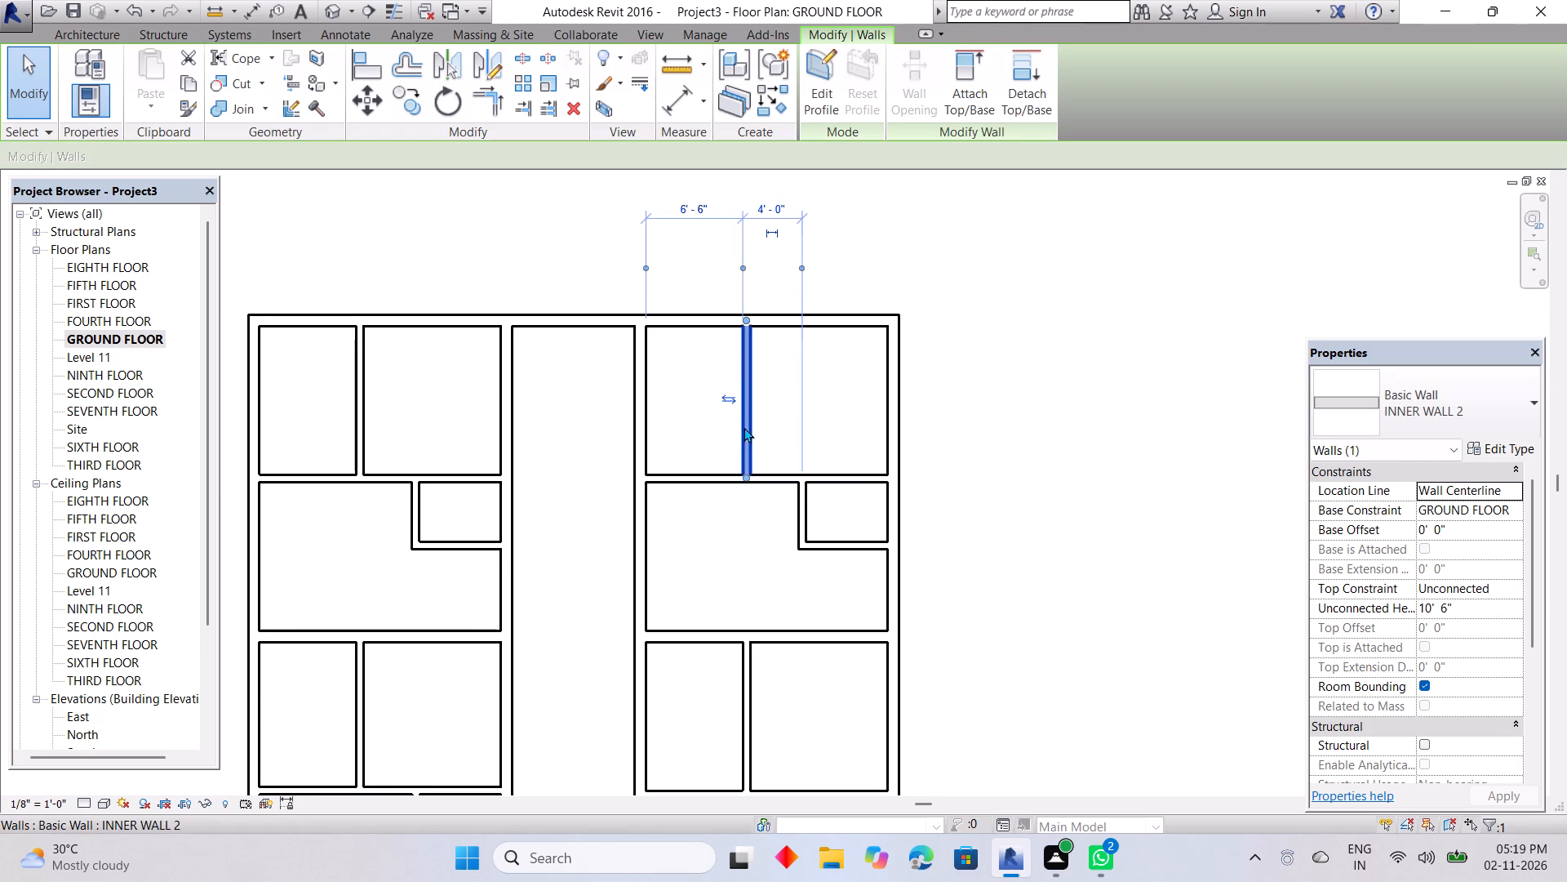
pyautogui.click(745, 269)
pyautogui.moveTo(799, 266); pyautogui.dragTo(889, 298)
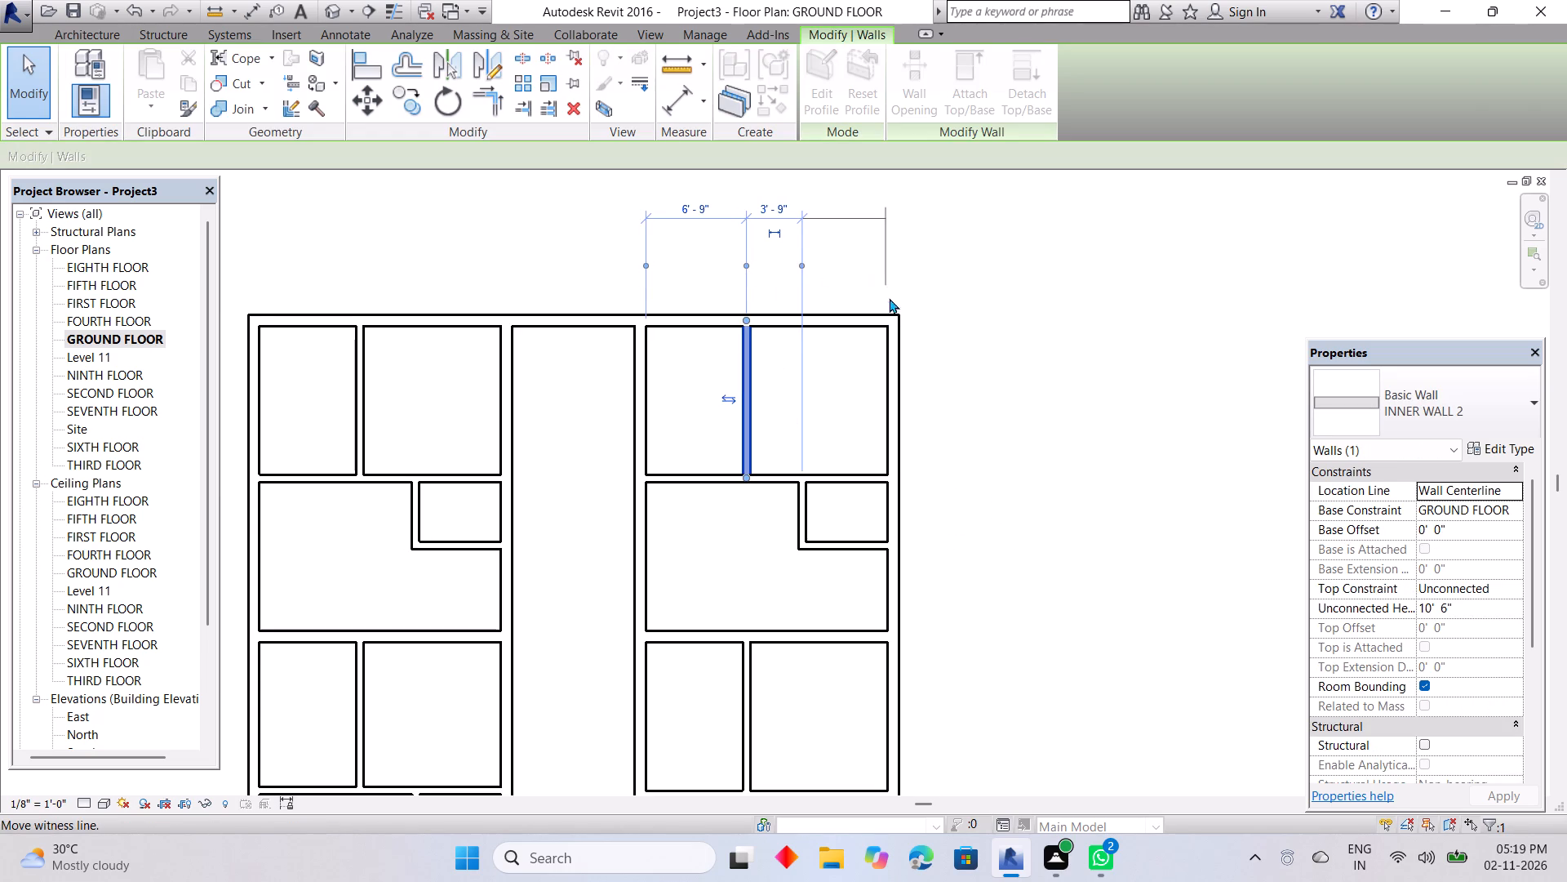
pyautogui.moveTo(889, 298); pyautogui.dragTo(894, 327)
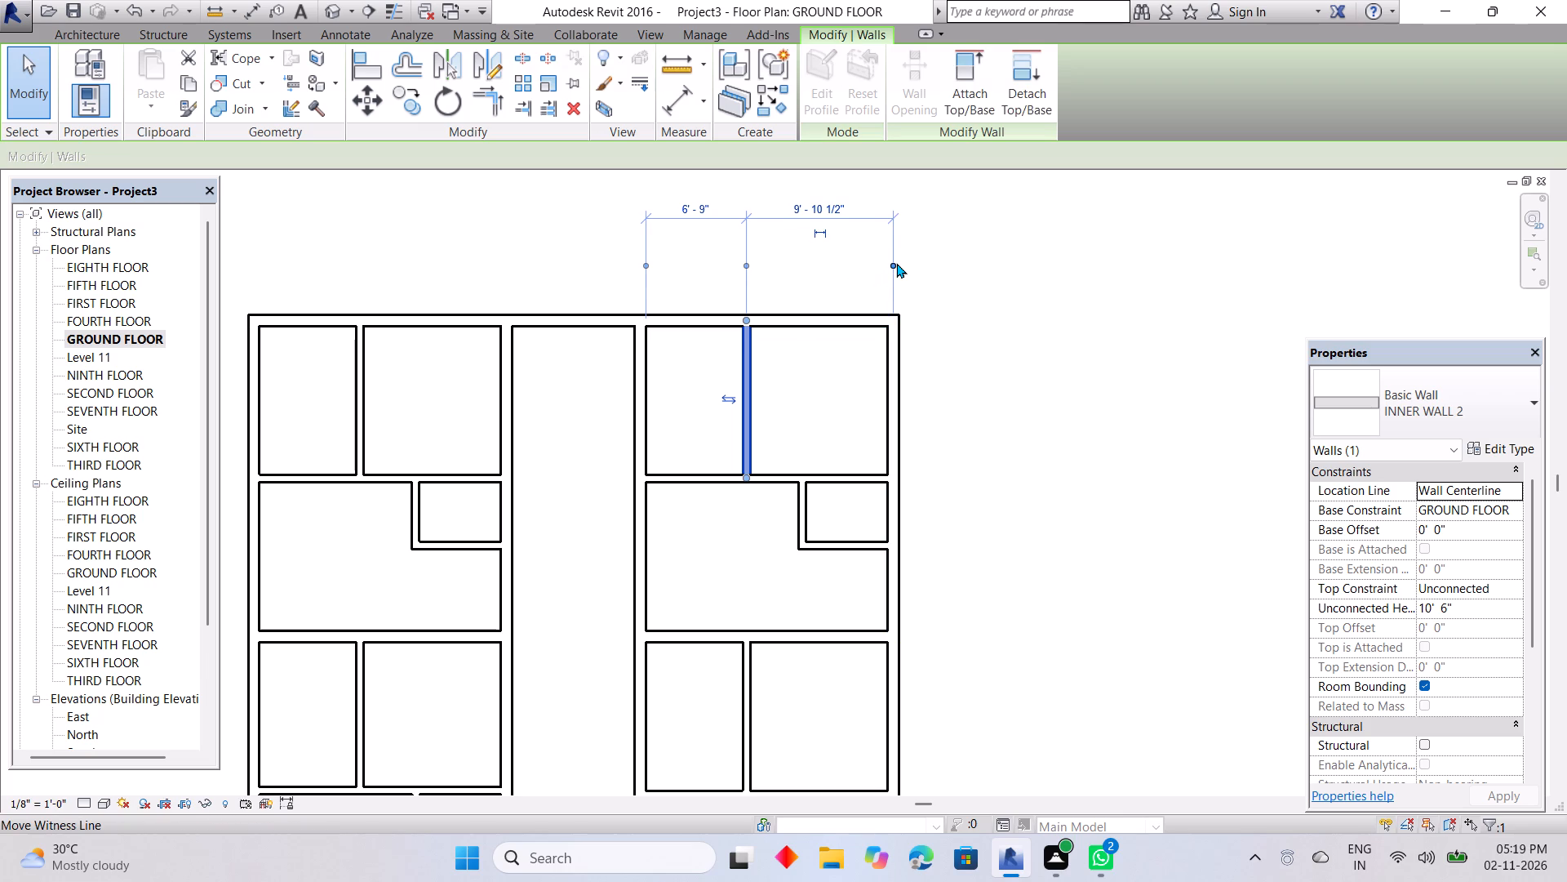
pyautogui.click(896, 263)
pyautogui.click(896, 263)
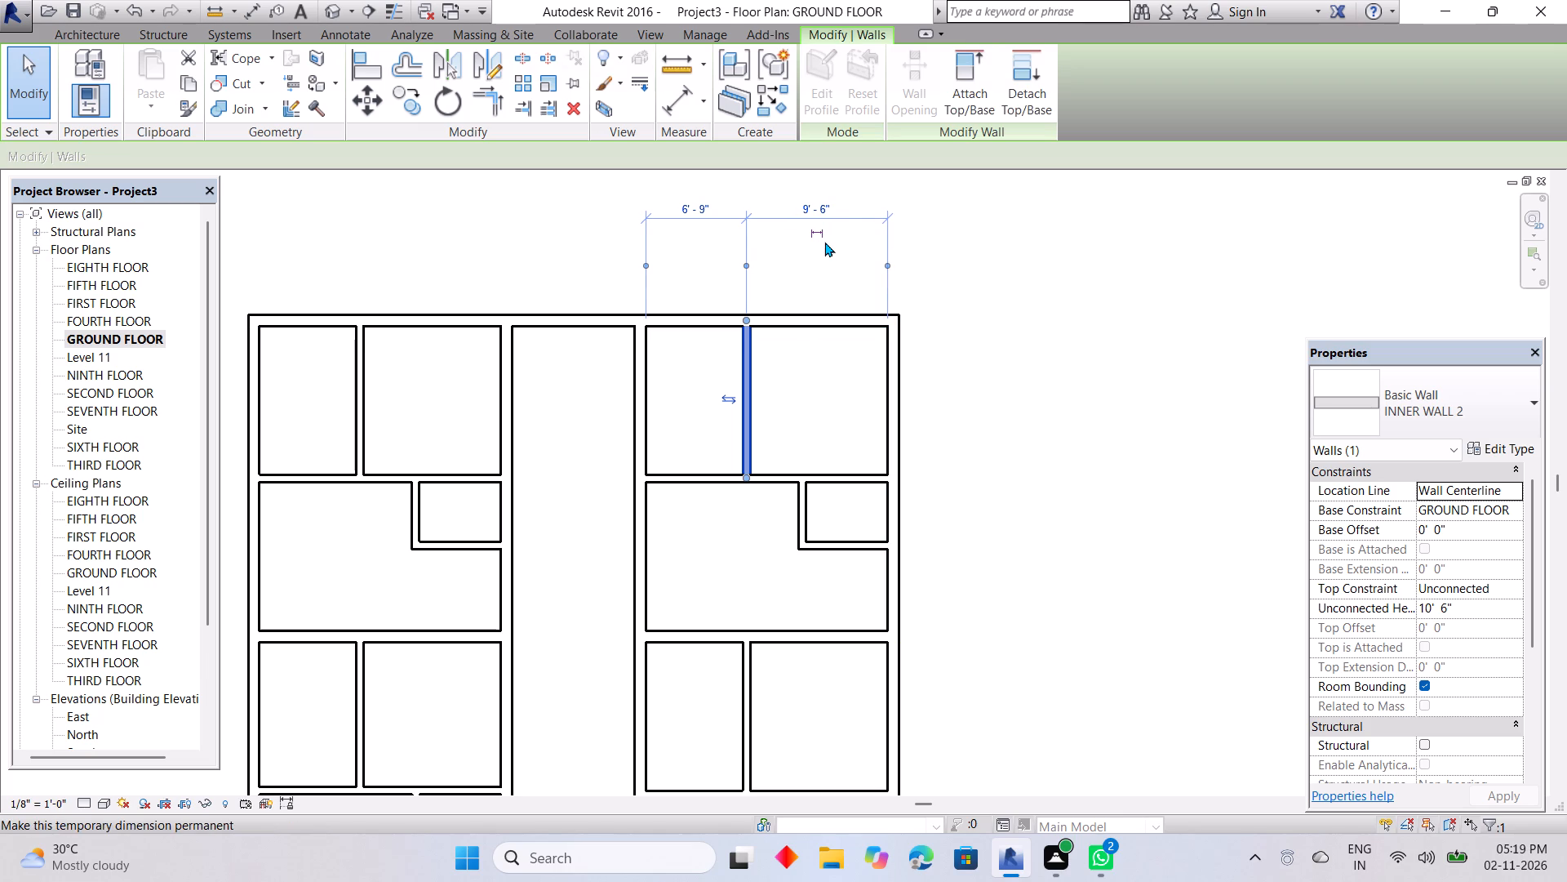
pyautogui.click(814, 200)
pyautogui.press('BackSpace')
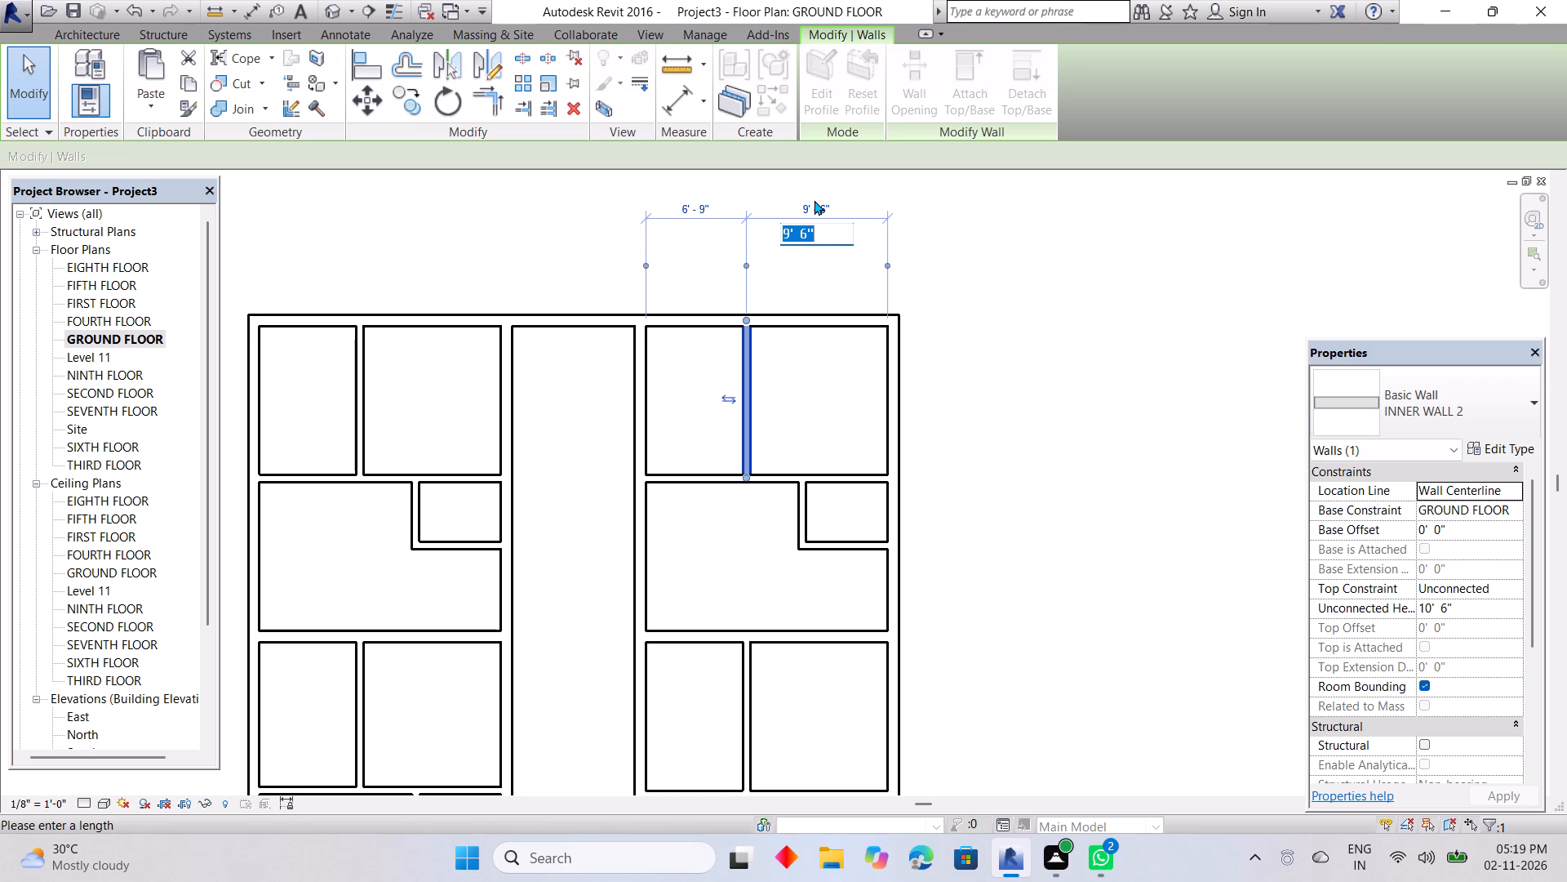
pyautogui.press('9')
pyautogui.write("'3")
pyautogui.press('Return')
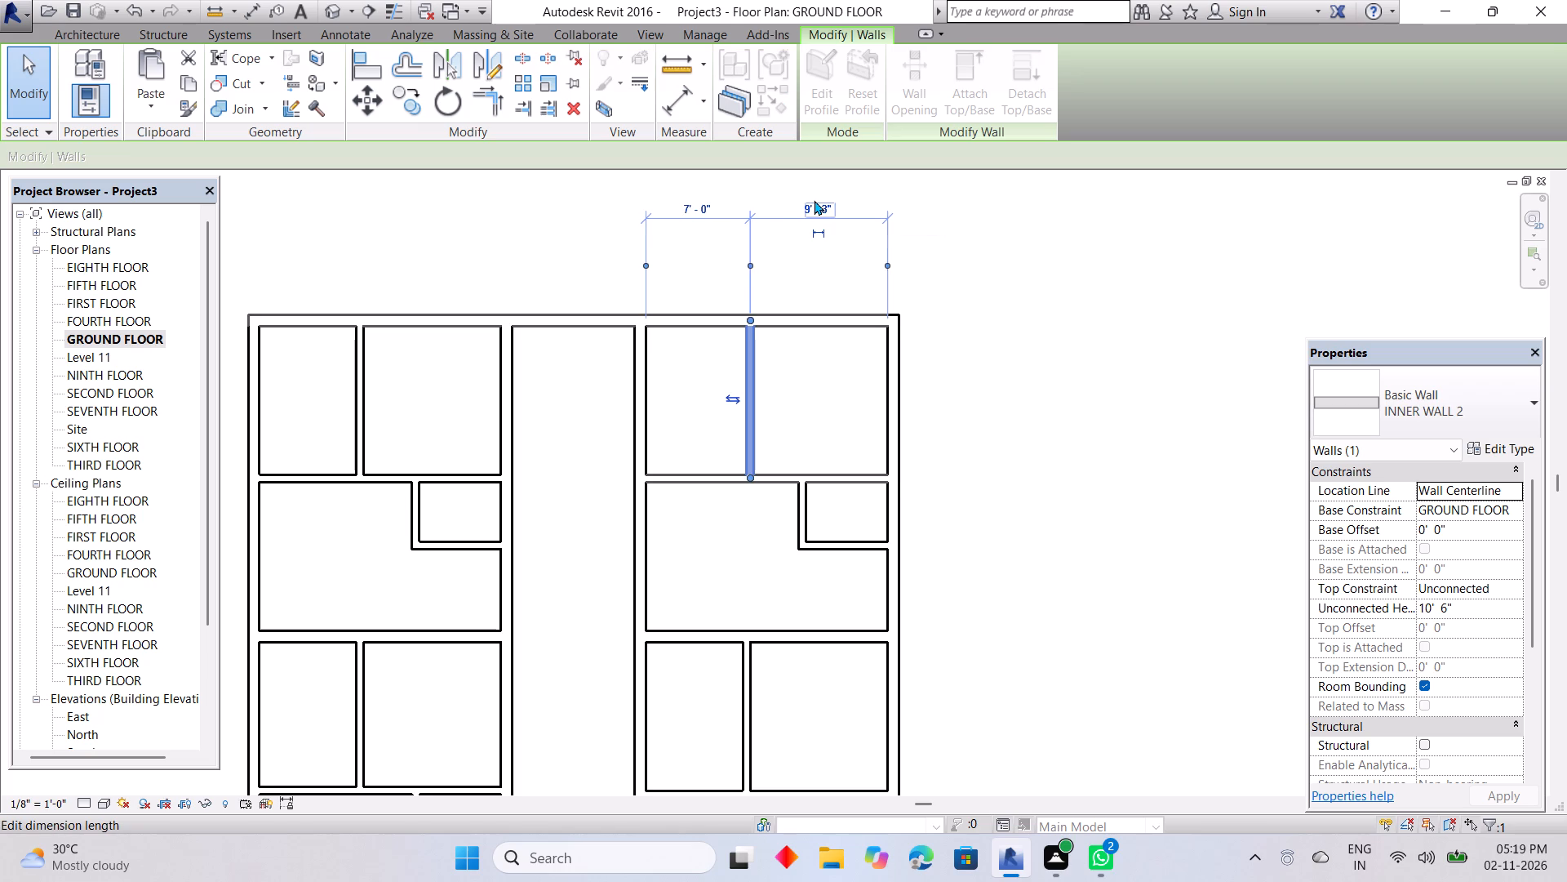
pyautogui.click(957, 405)
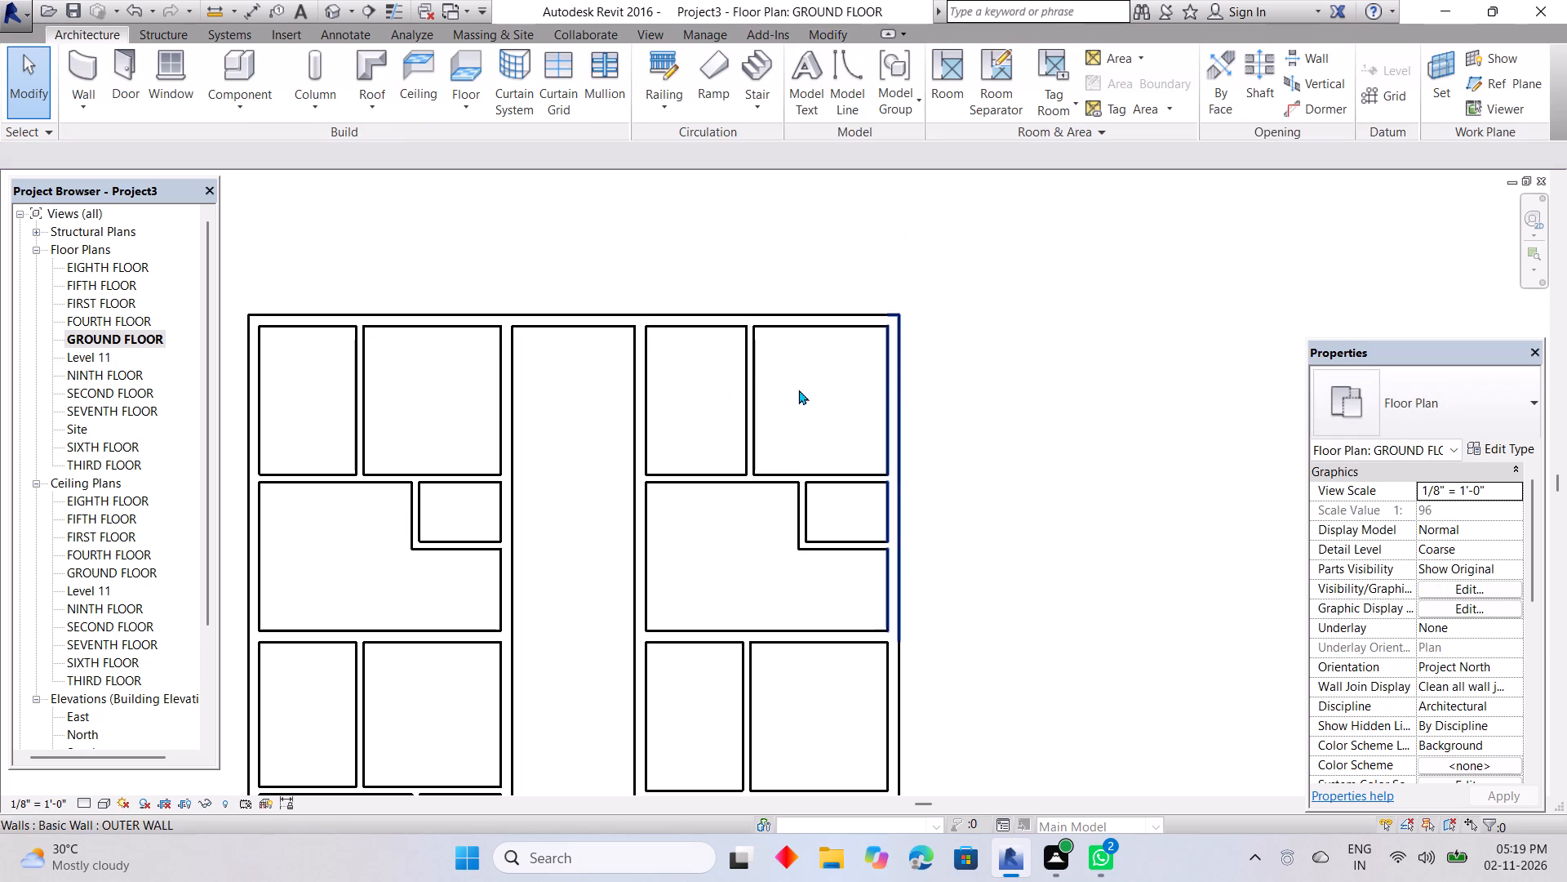
# Set the right column's corridor-side top room to 6' 6" clear width by moving the corridor-side wall.
pyautogui.click(645, 403)
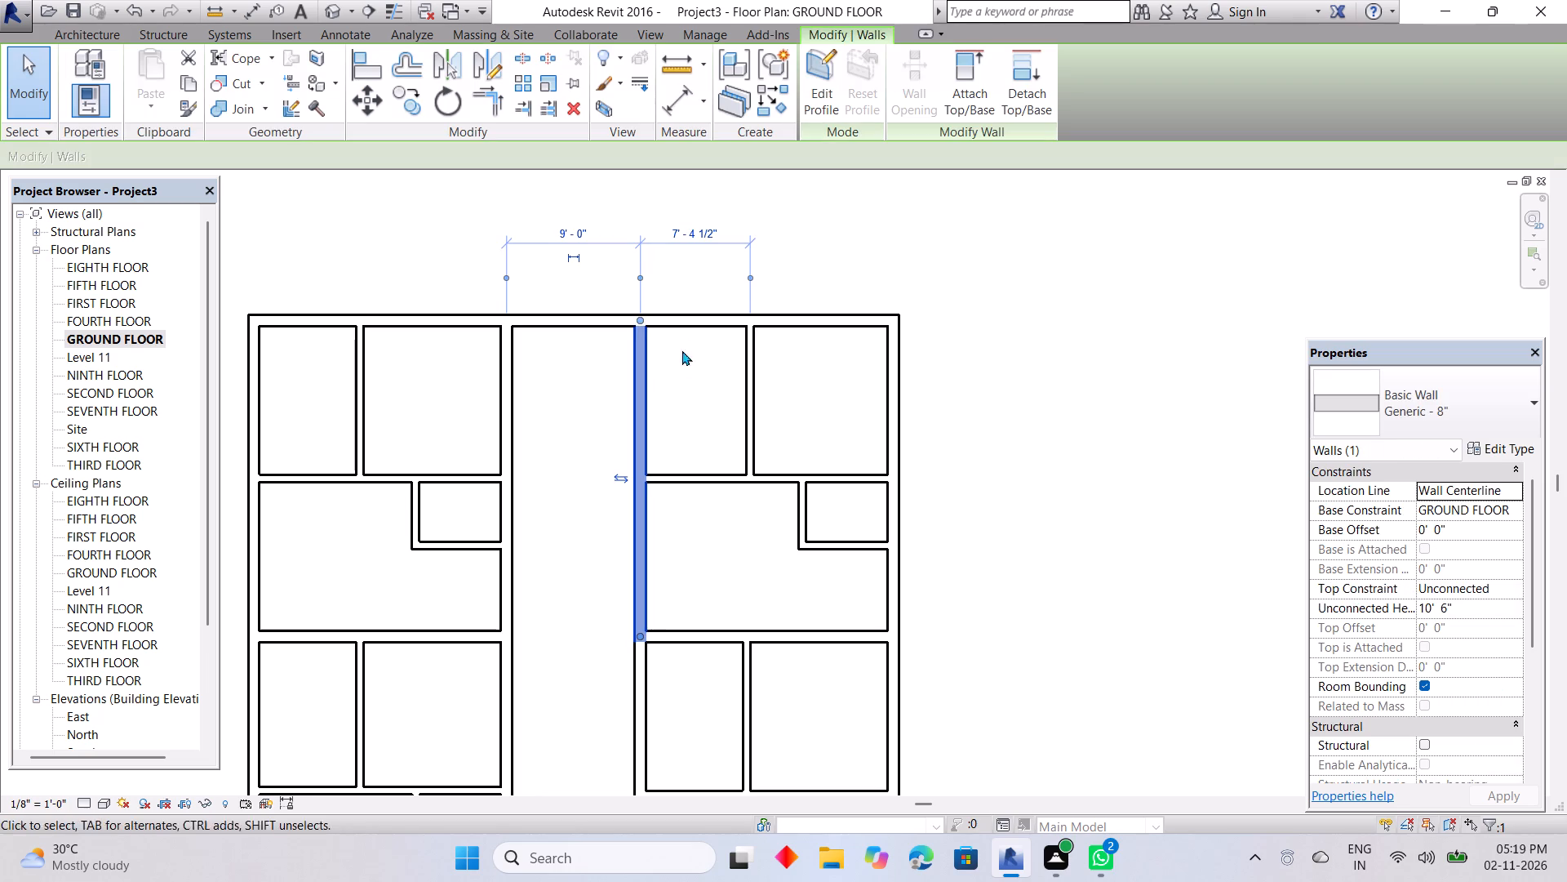
pyautogui.click(640, 270)
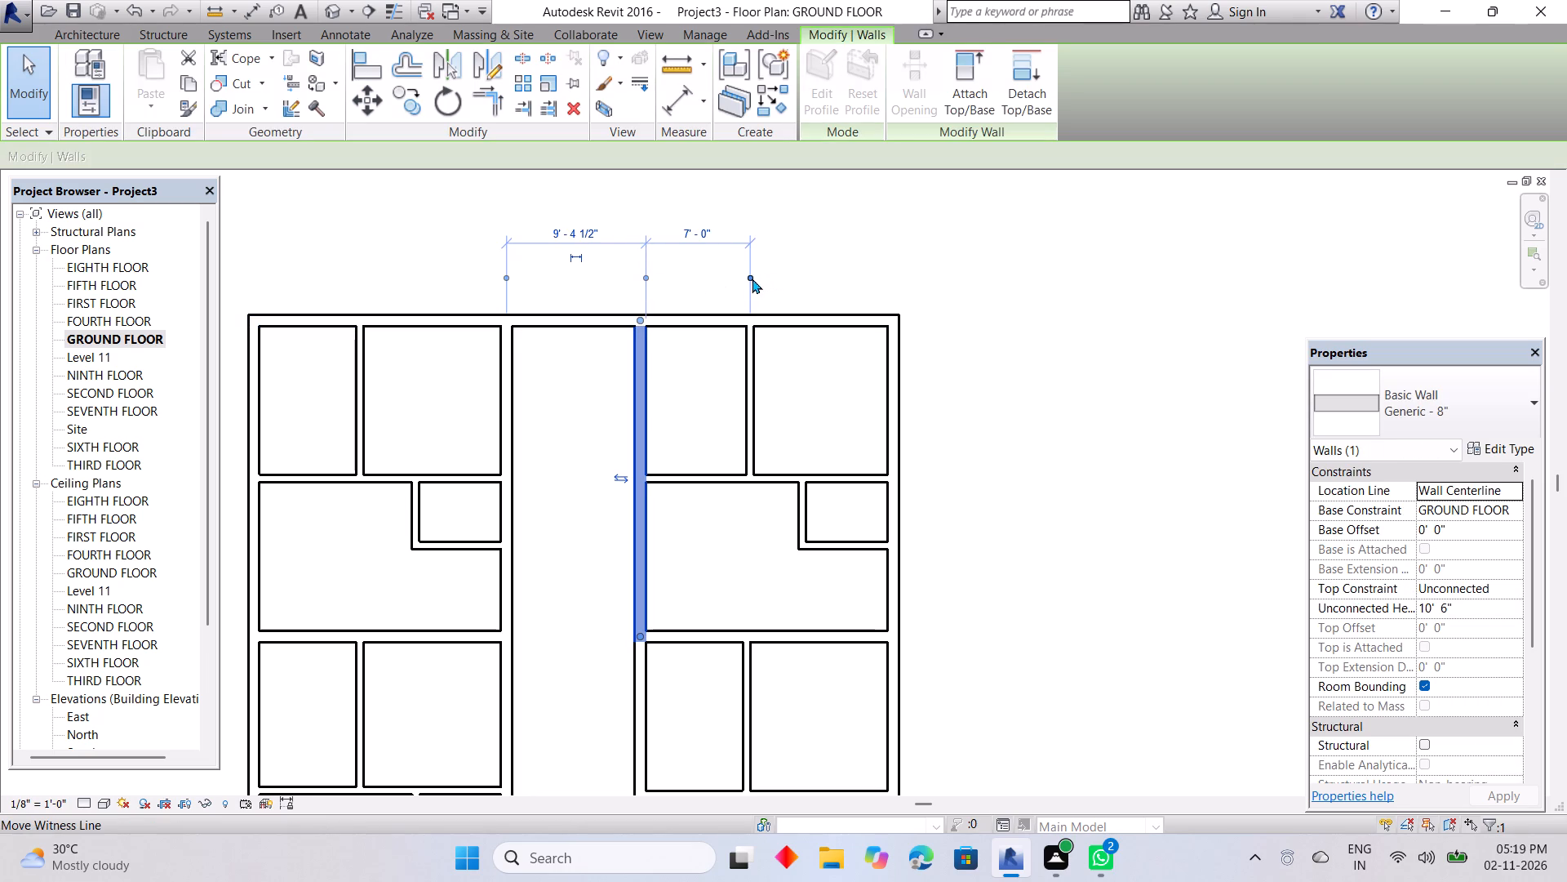
pyautogui.click(752, 278)
pyautogui.click(750, 279)
pyautogui.click(699, 225)
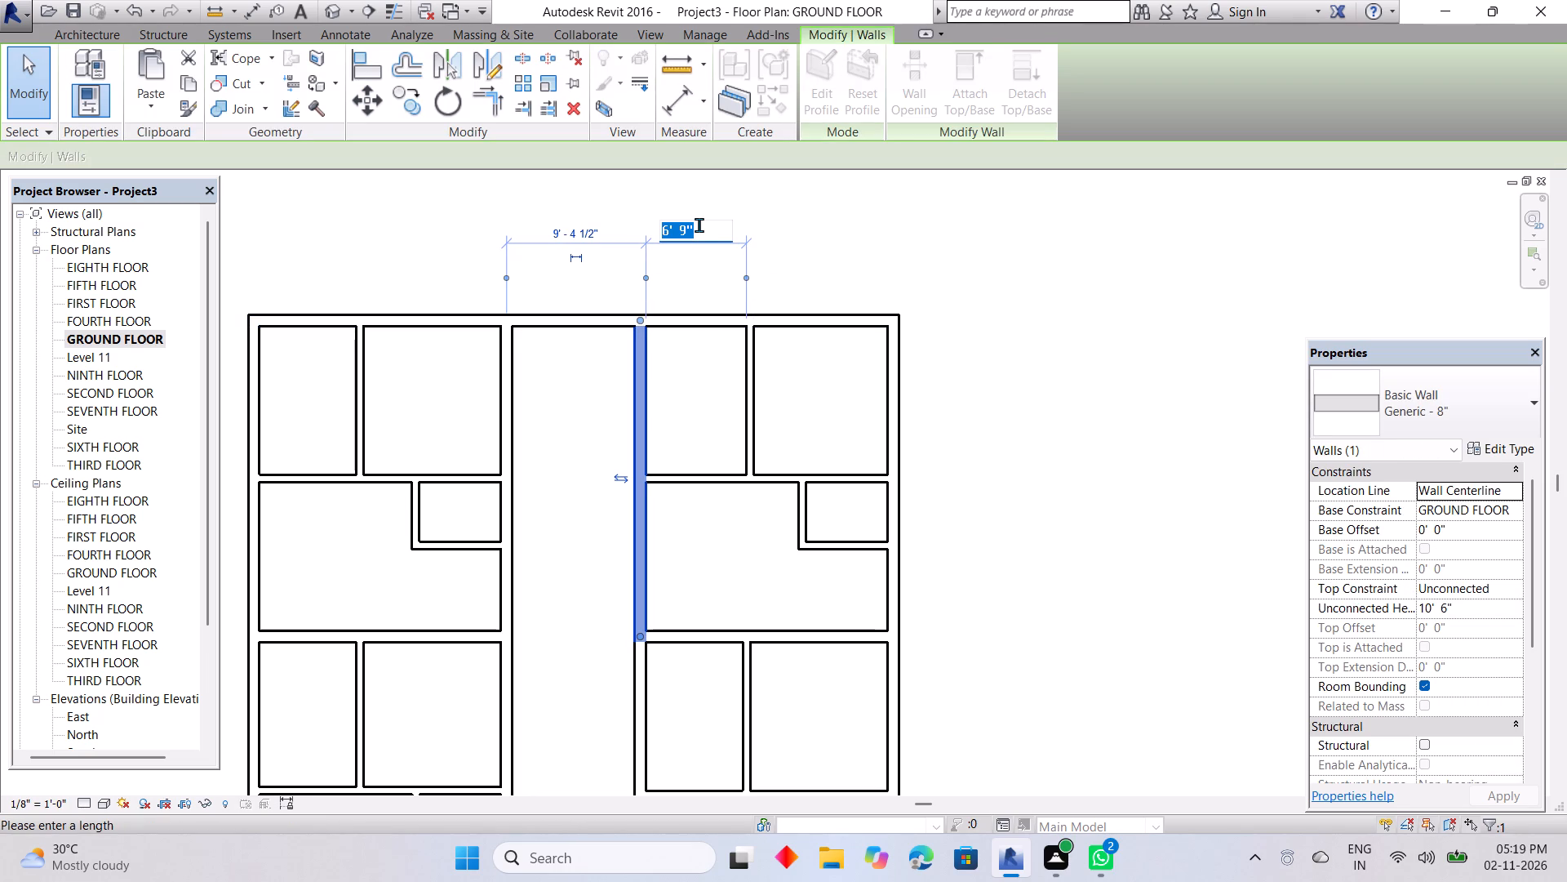
pyautogui.press('BackSpace')
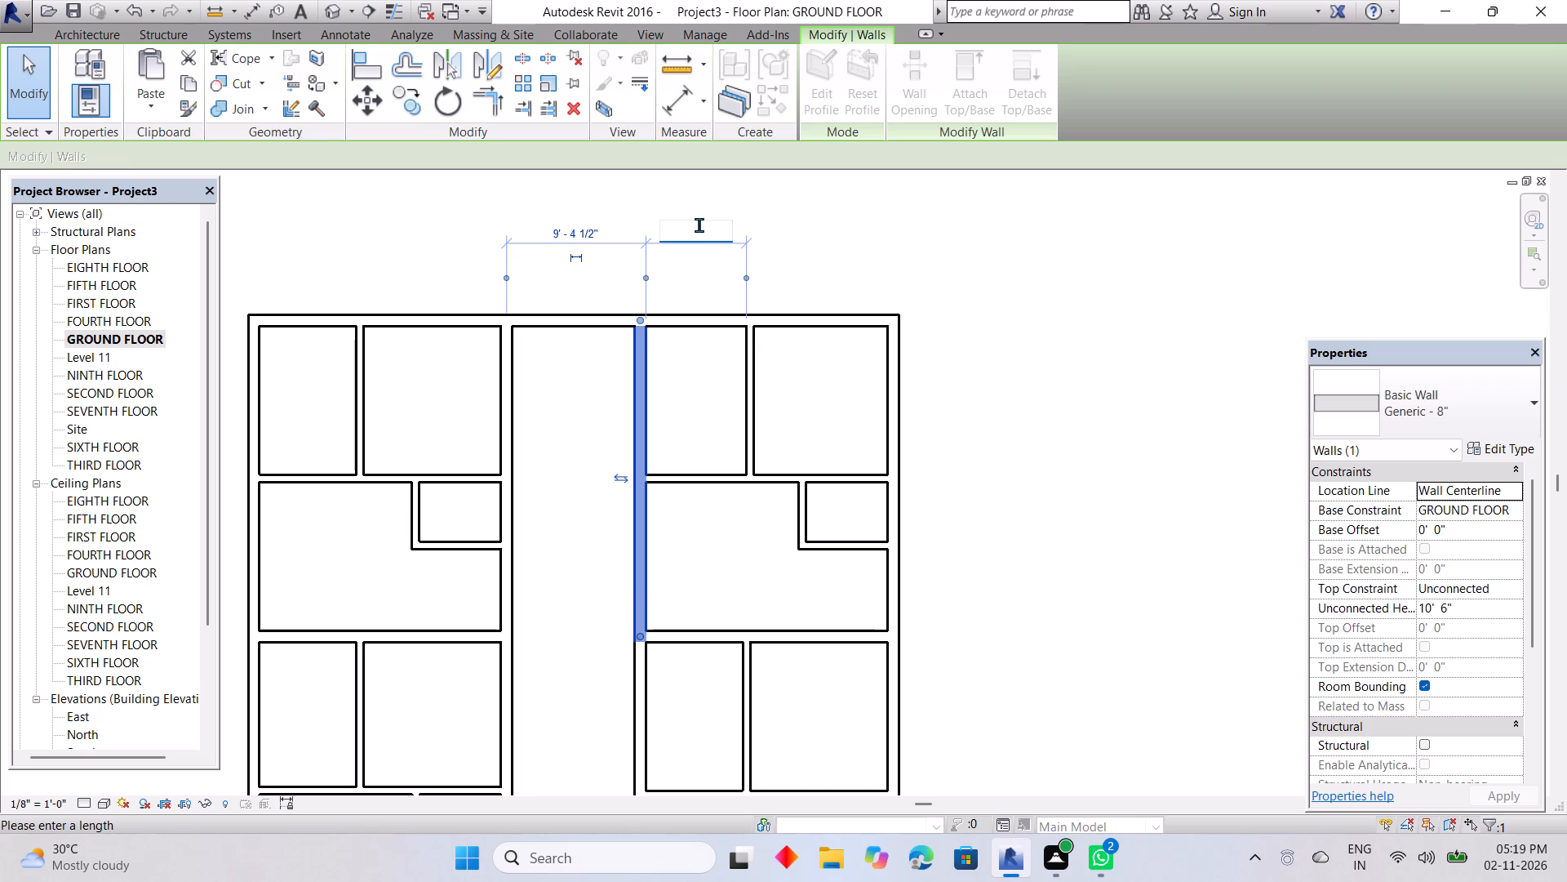
pyautogui.press('6')
pyautogui.write("'6")
pyautogui.press('Return')
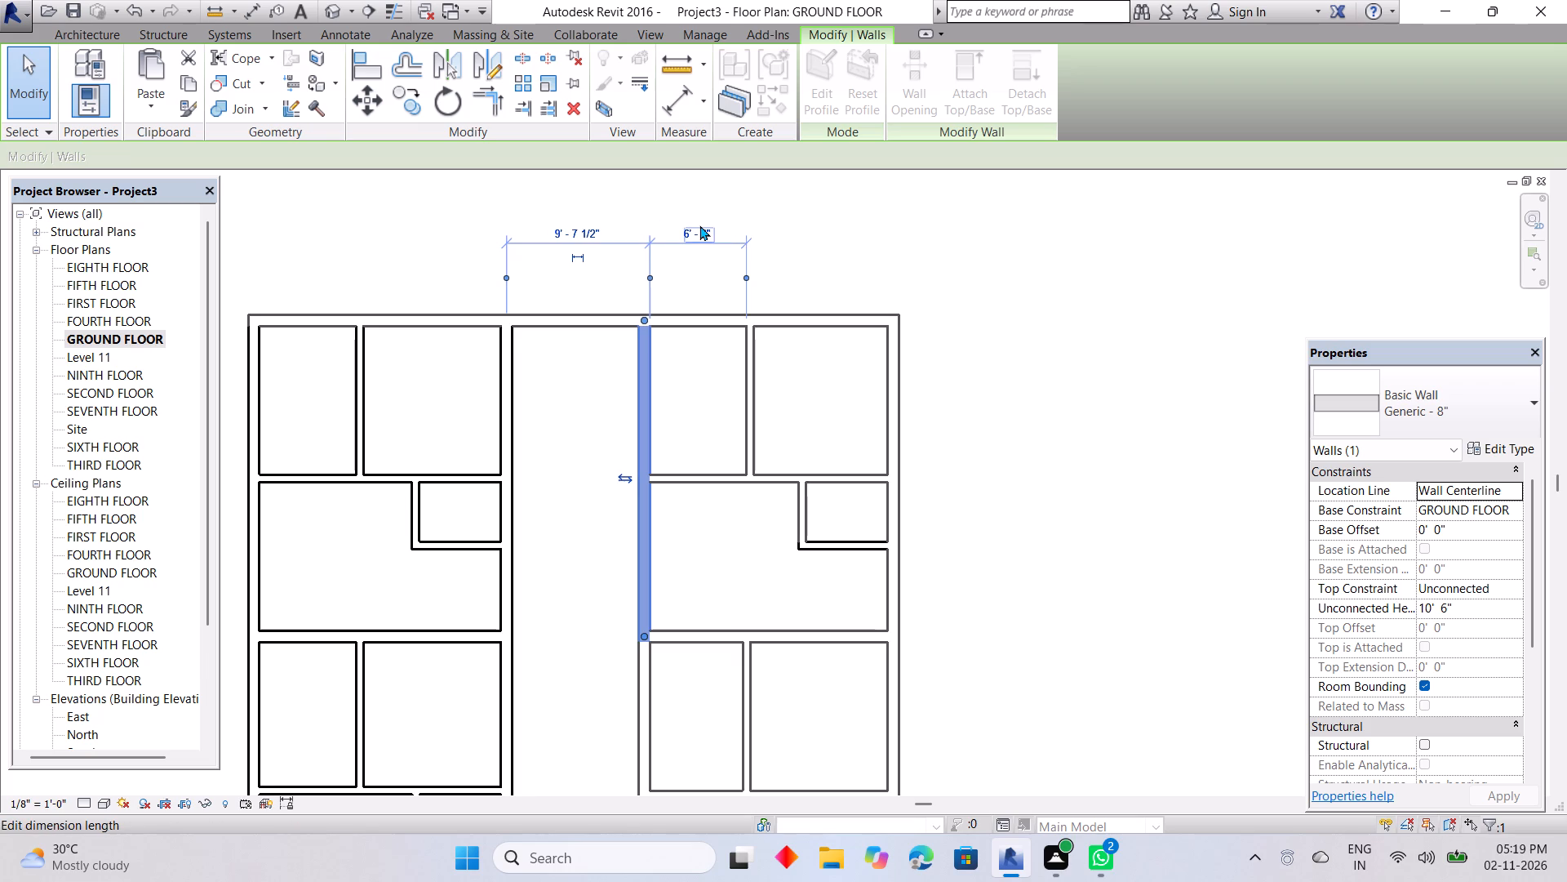
pyautogui.click(957, 274)
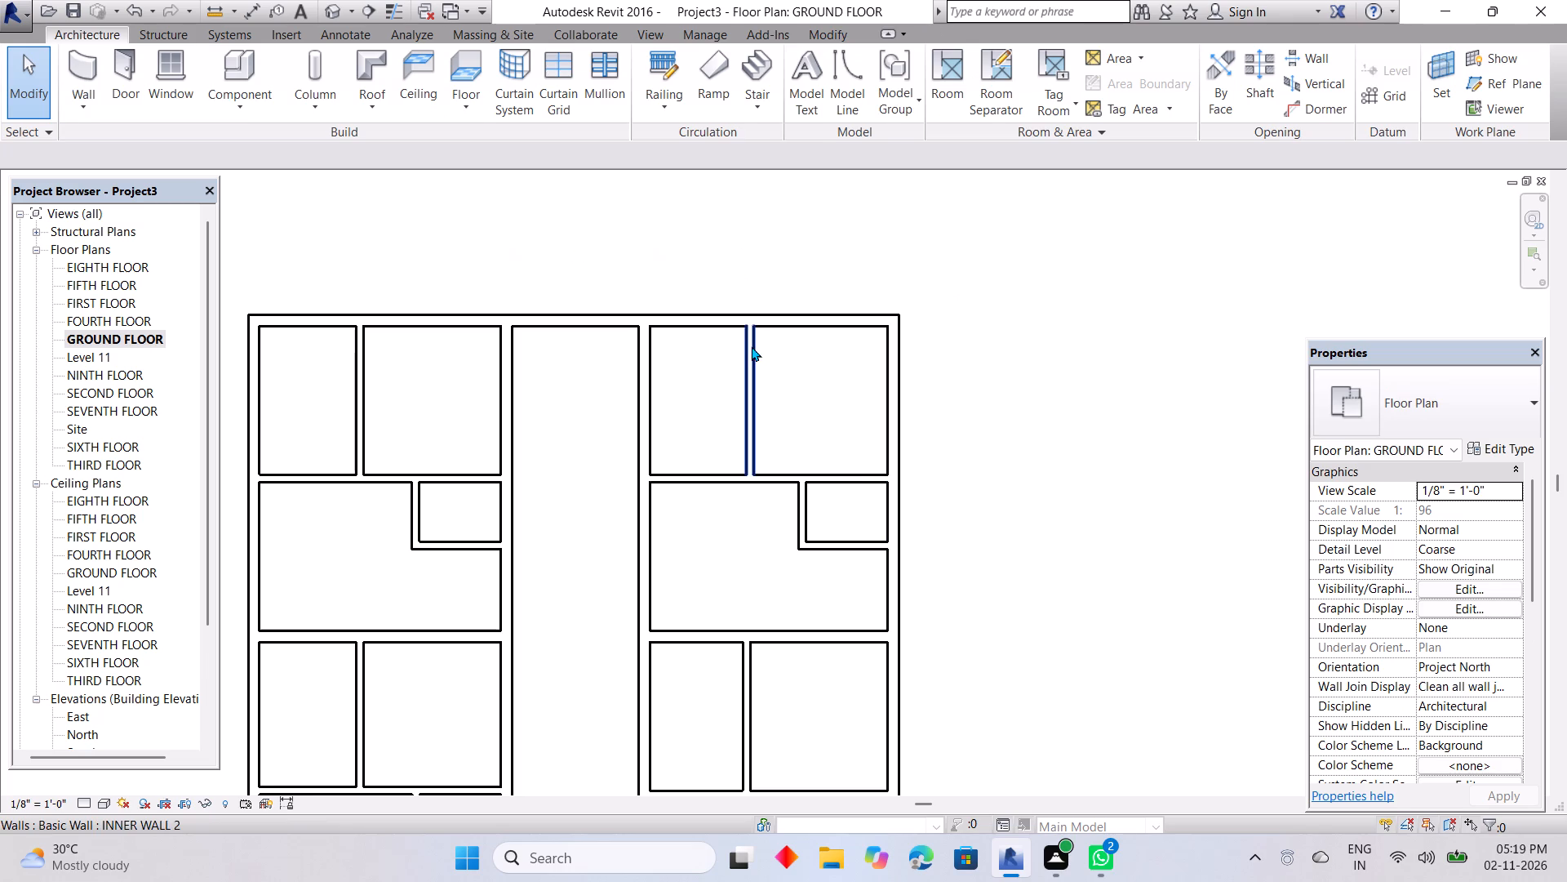
# Set the right column's outer top room to 9' 3" clear width by moving the vertical partition between the top rooms.
pyautogui.click(751, 346)
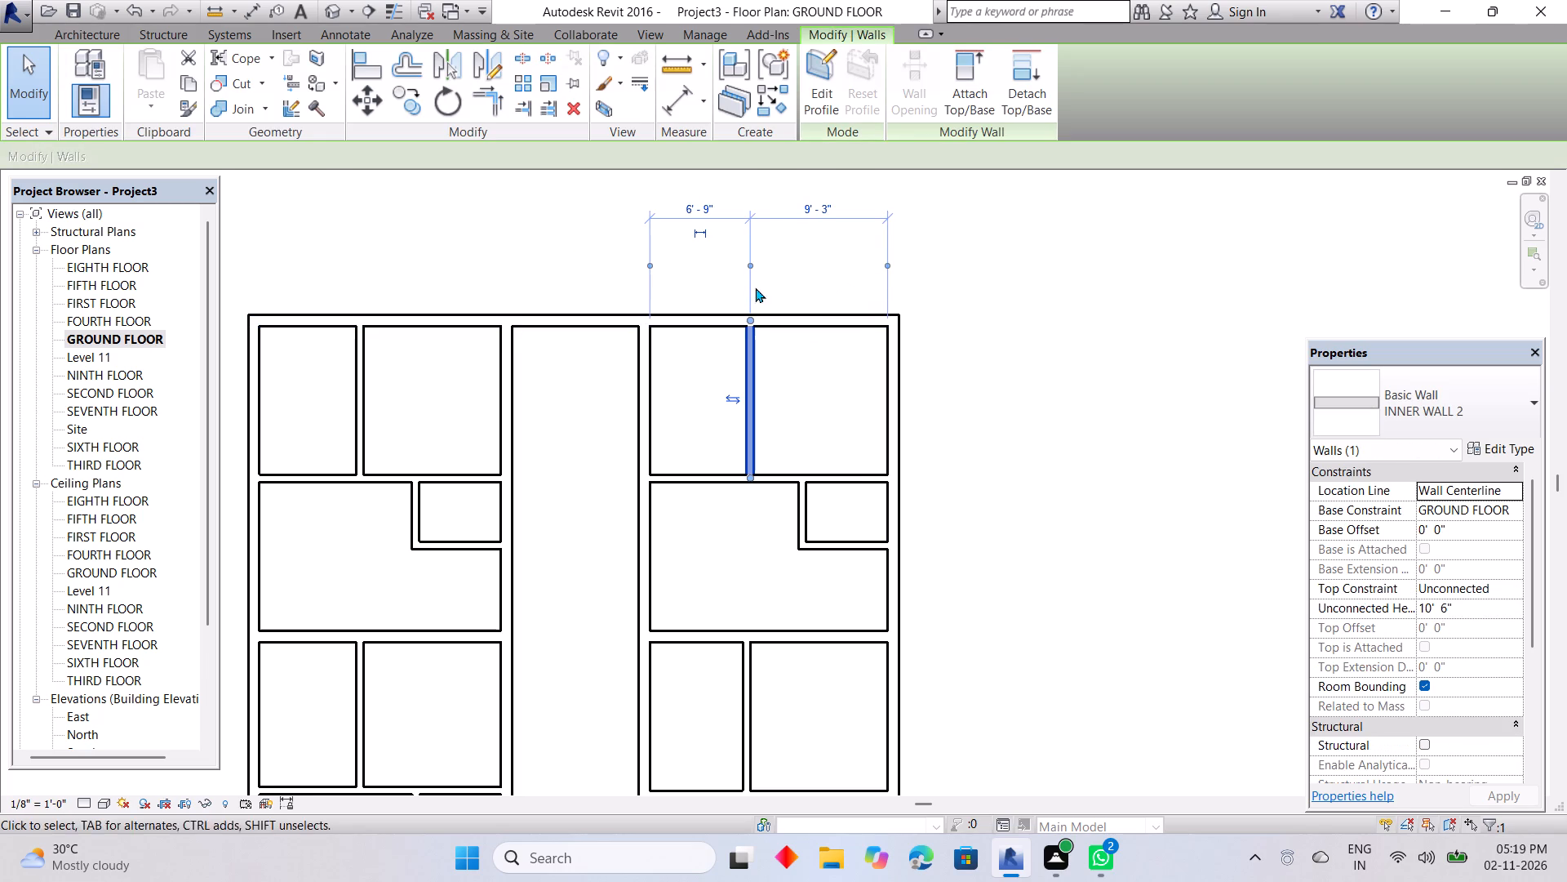
pyautogui.click(749, 260)
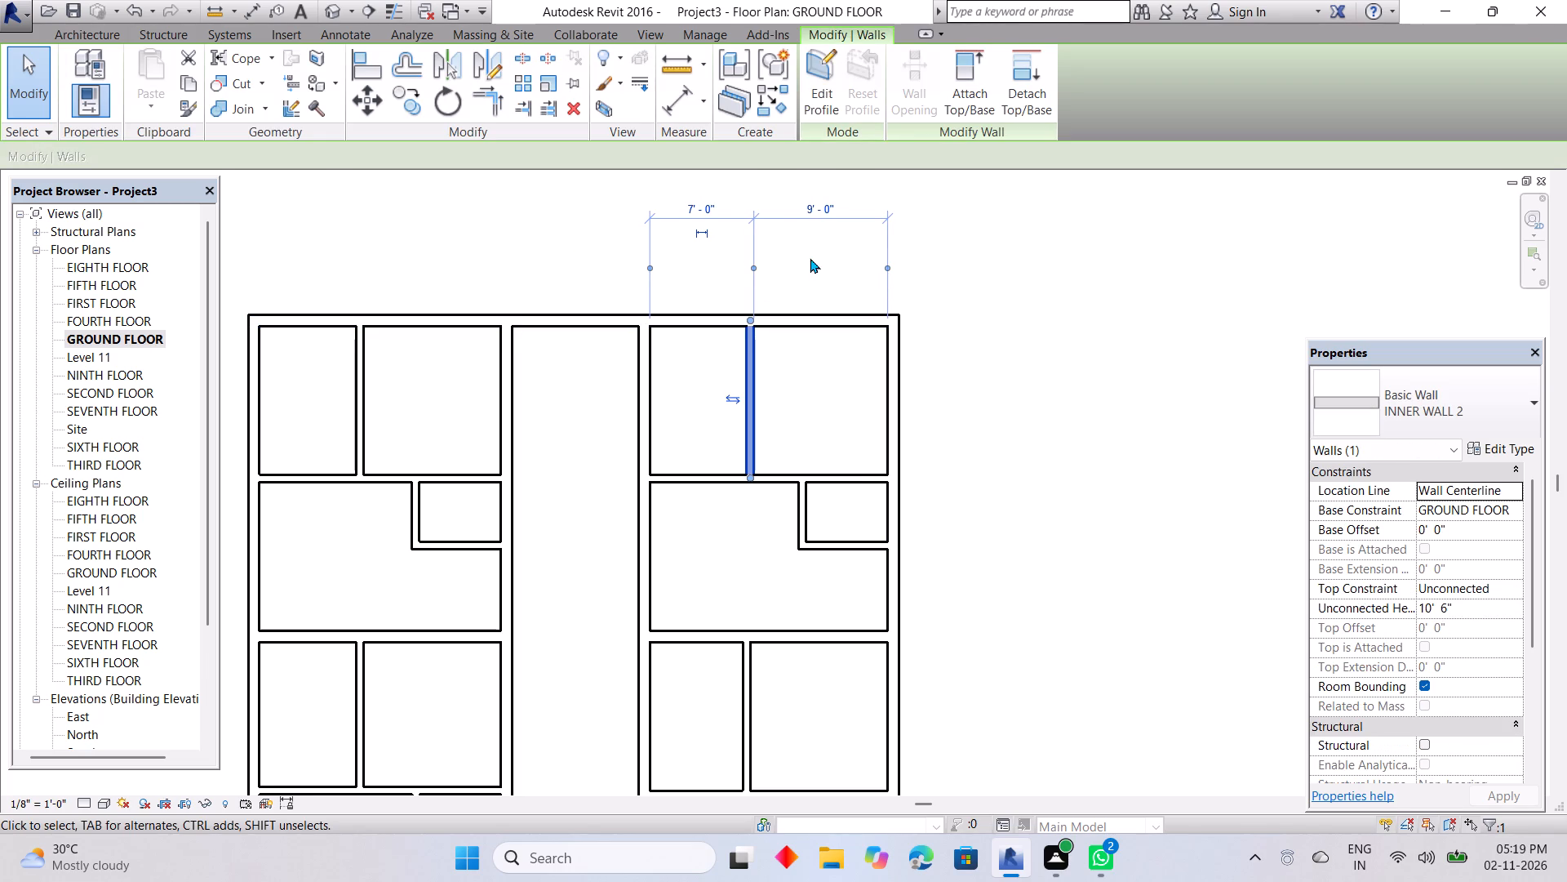
pyautogui.click(806, 212)
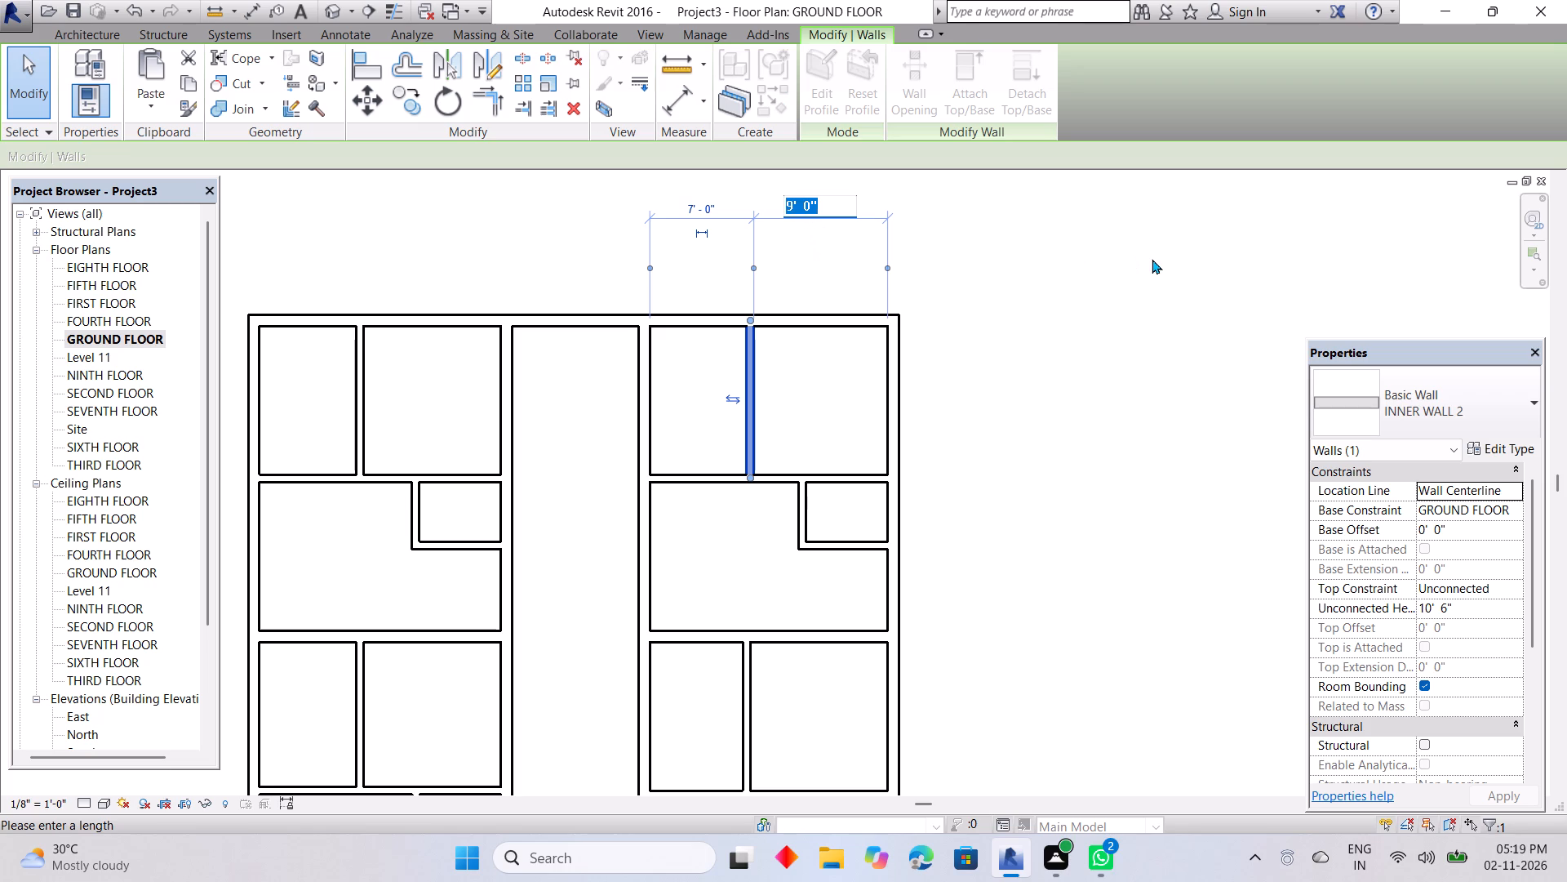
pyautogui.press('9')
pyautogui.write("'3")
pyautogui.press('Return')
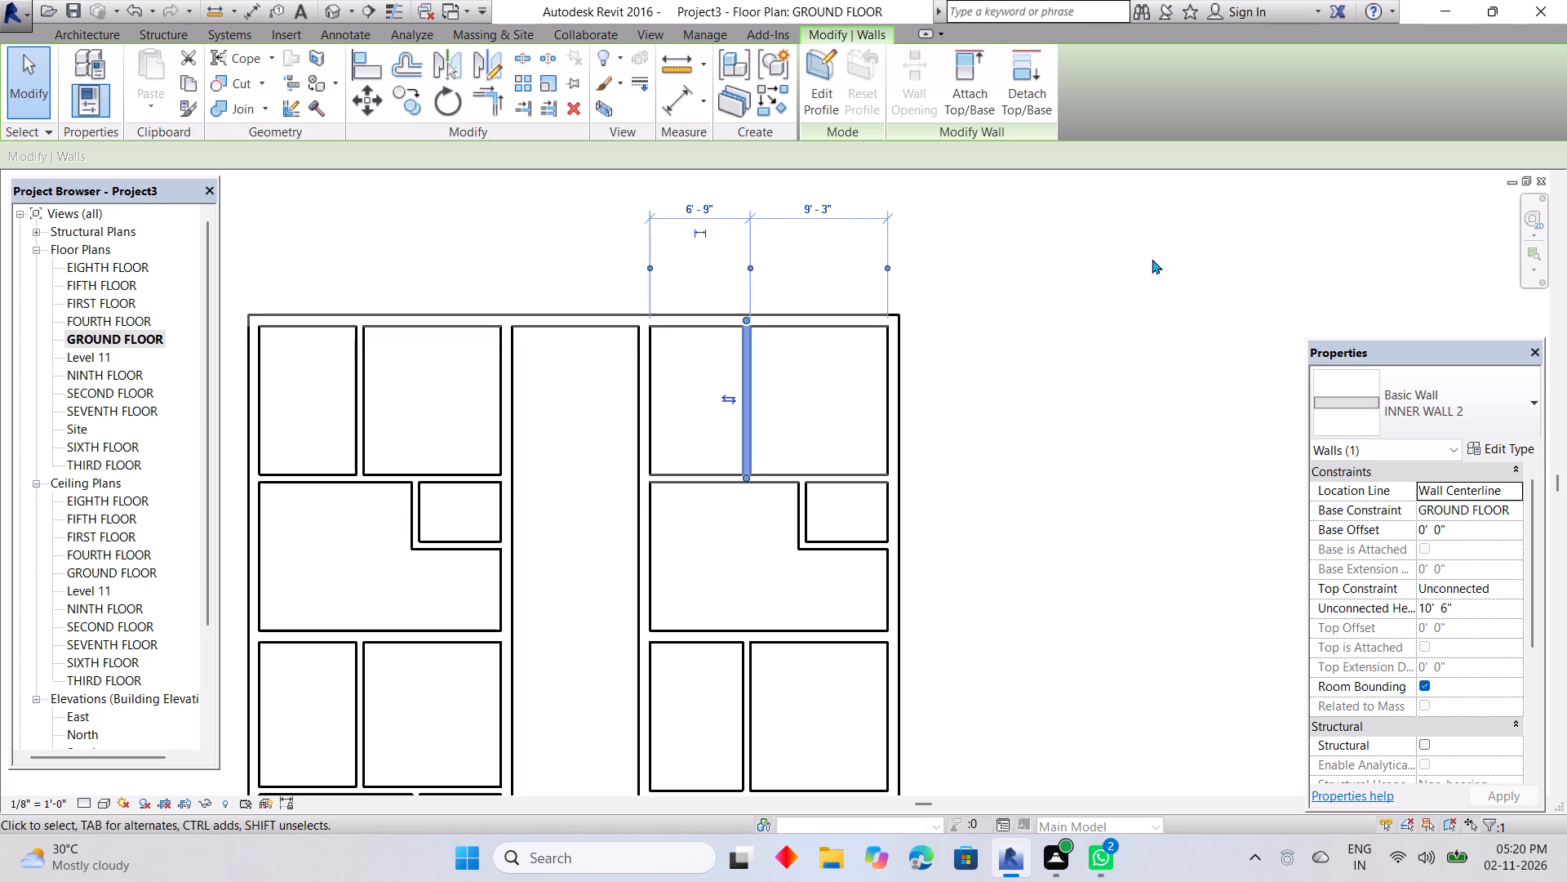
# Set the right column's corridor-side top room to 6' 6" clear width by moving the partition between the top rooms.
pyautogui.click(1045, 345)
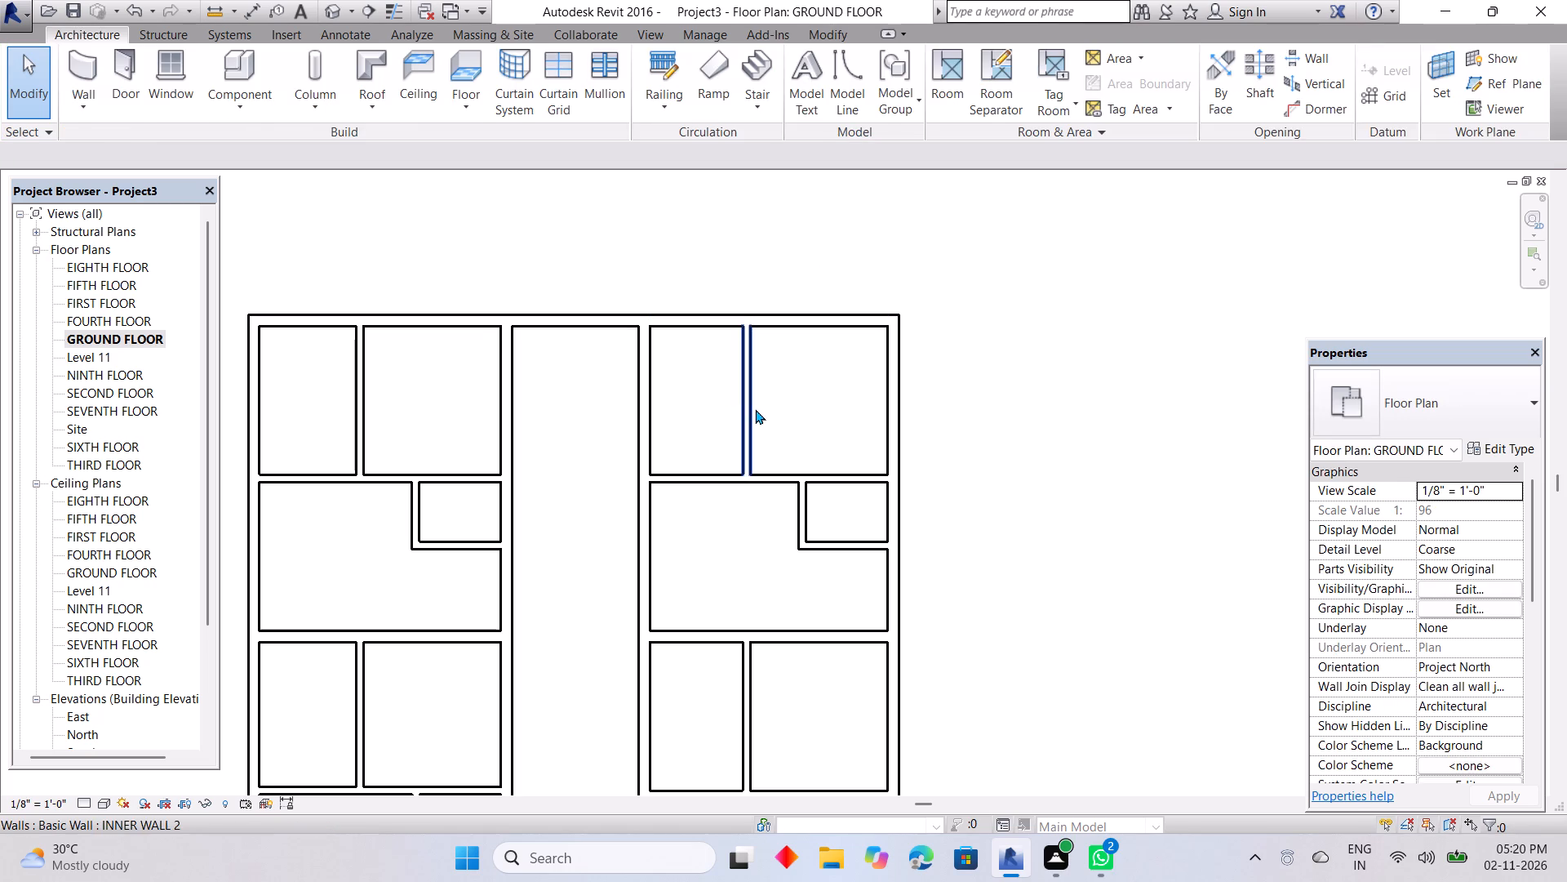
pyautogui.click(755, 409)
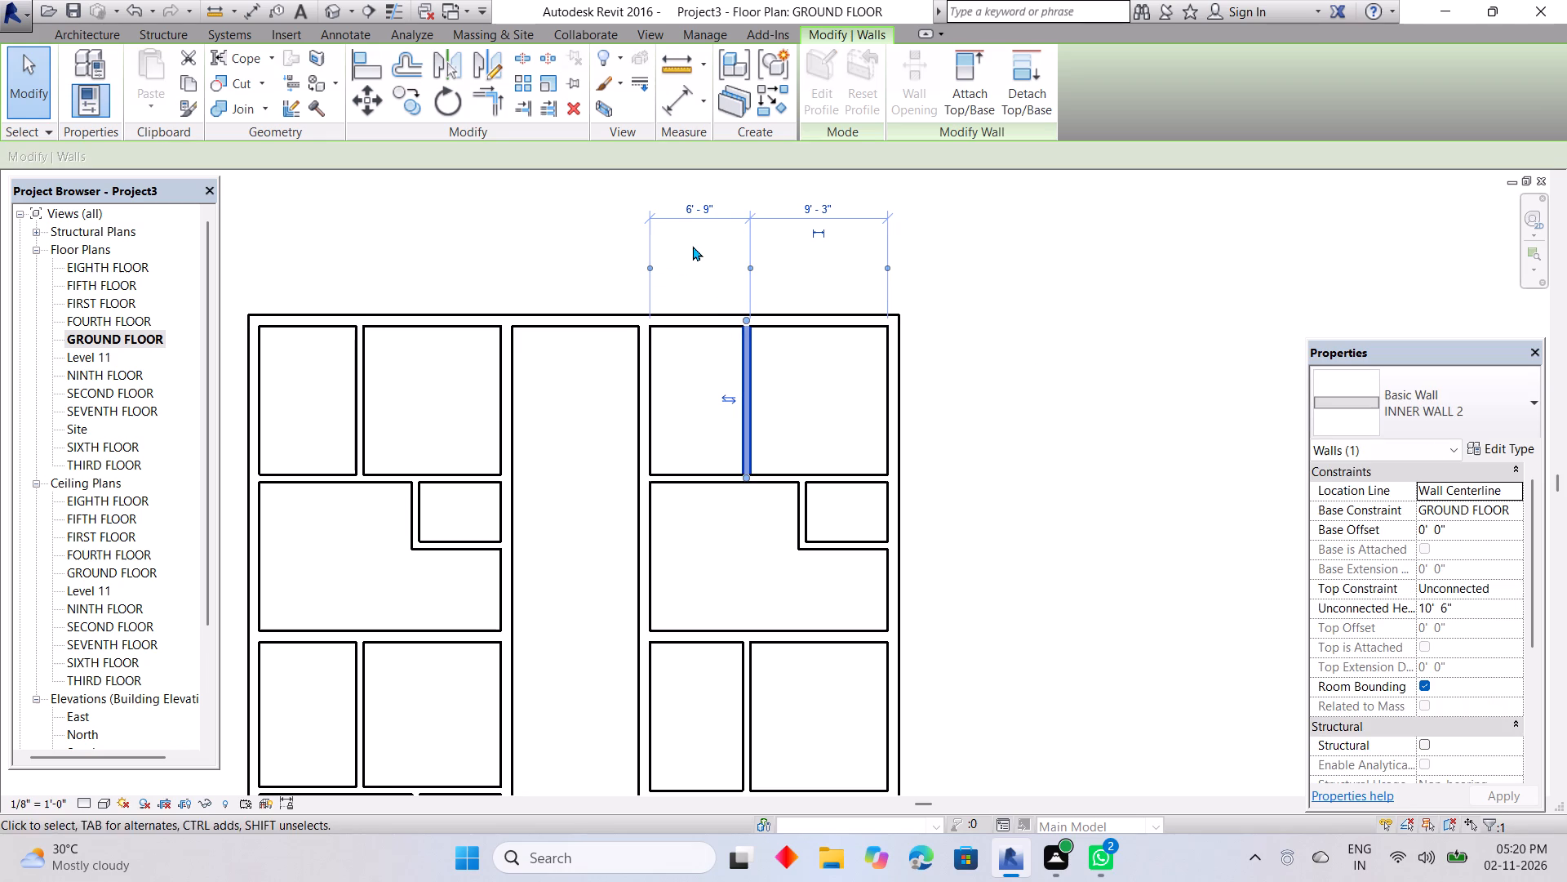
pyautogui.click(752, 265)
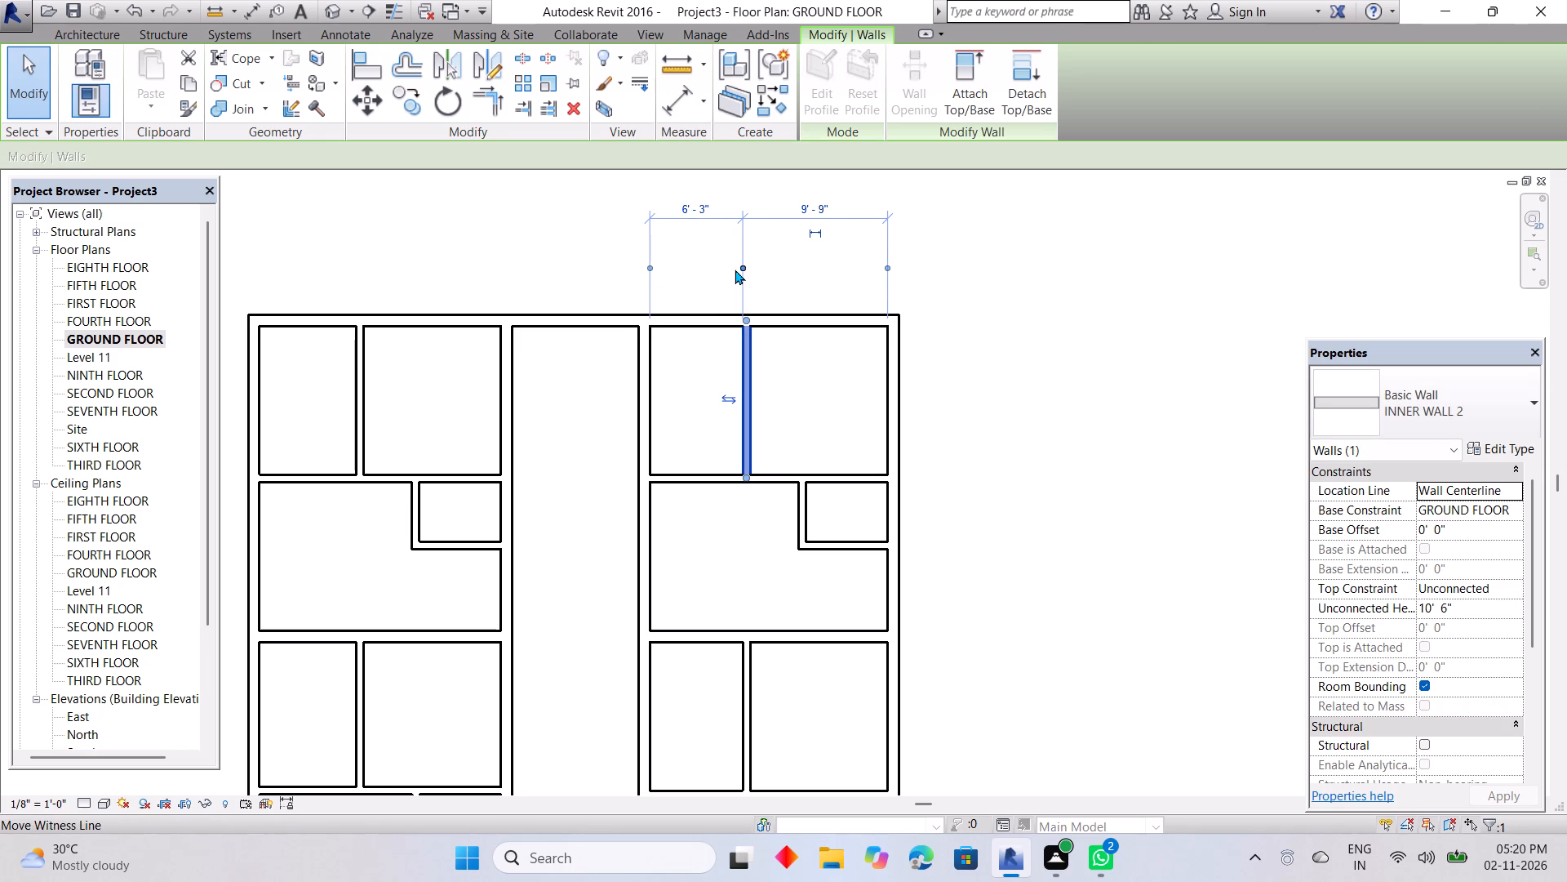
pyautogui.click(712, 212)
pyautogui.press('BackSpace')
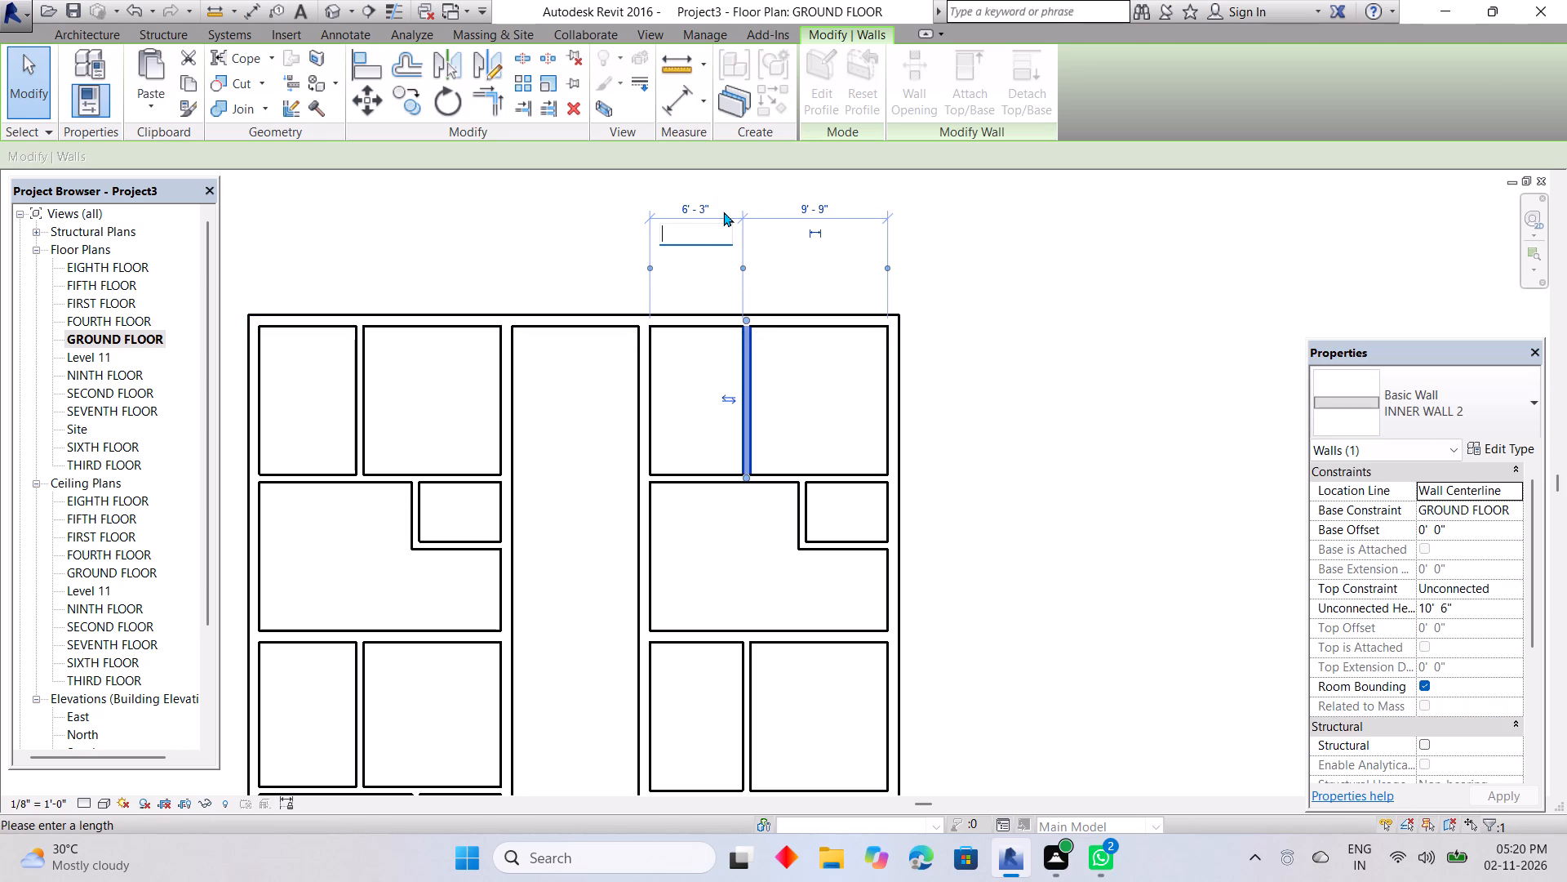
pyautogui.write("6'36")
pyautogui.press('BackSpace')
pyautogui.press('BackSpace')
pyautogui.press('6')
pyautogui.press('Return')
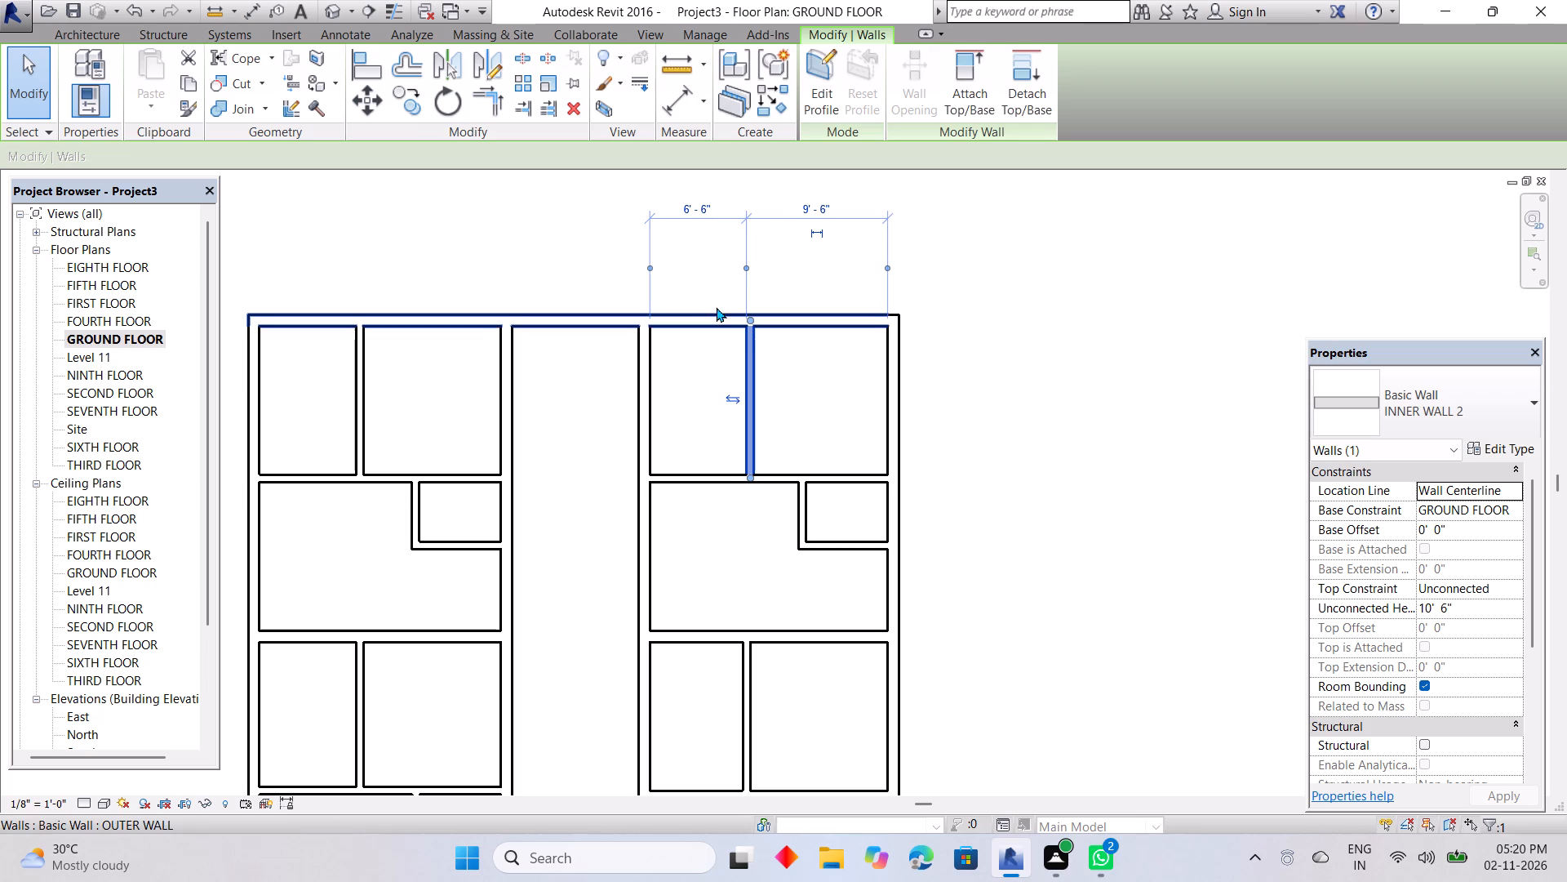
pyautogui.press('Escape')
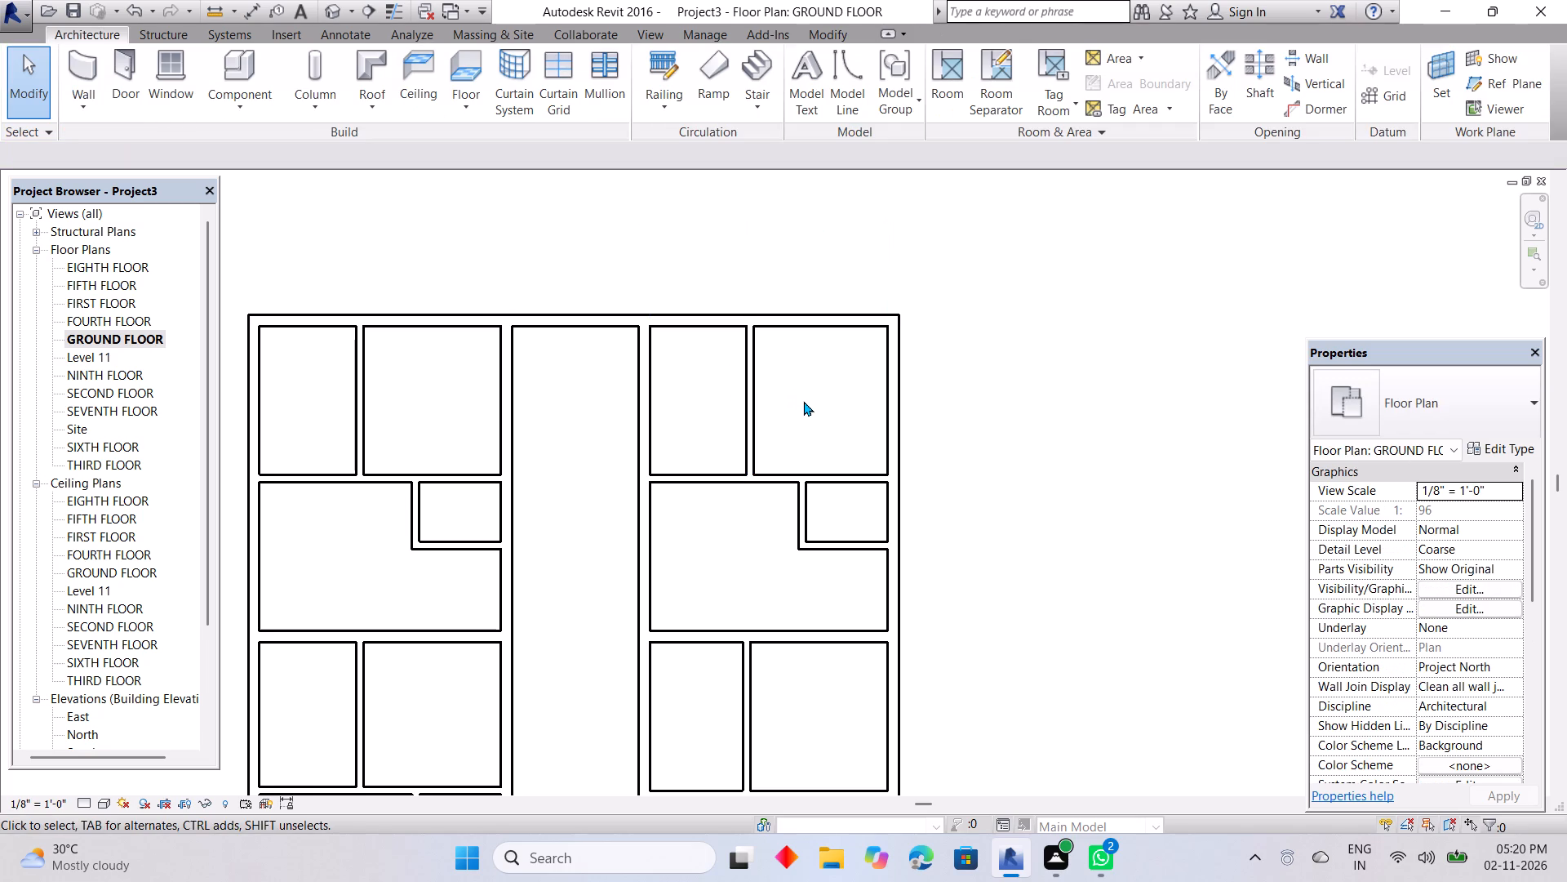
# Check the clear widths on both sides of the partition between the right column's two top rooms.
pyautogui.click(755, 384)
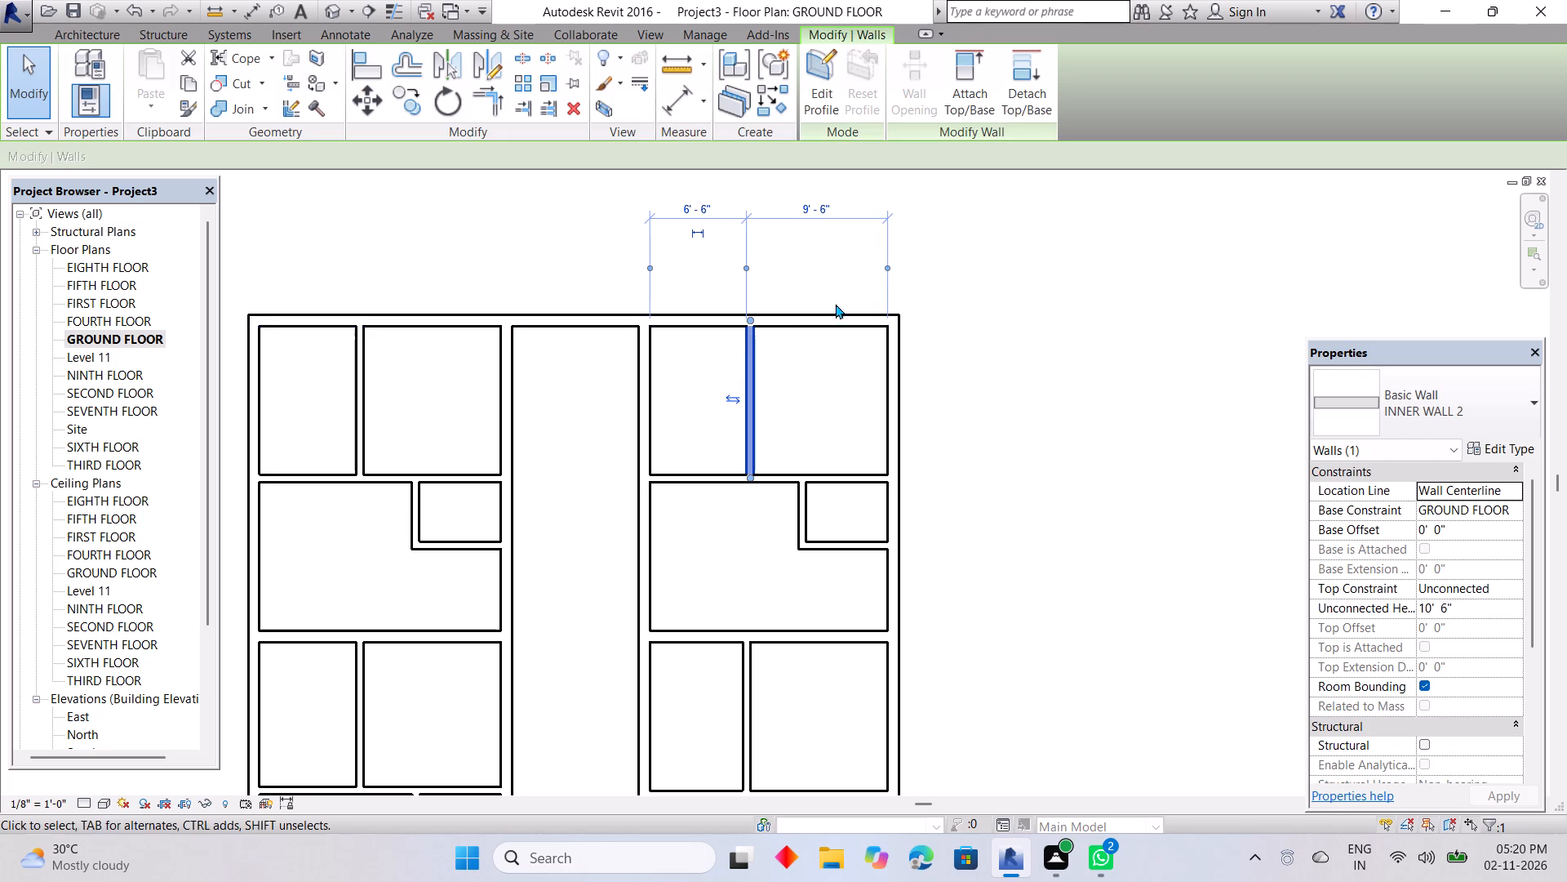
pyautogui.click(750, 269)
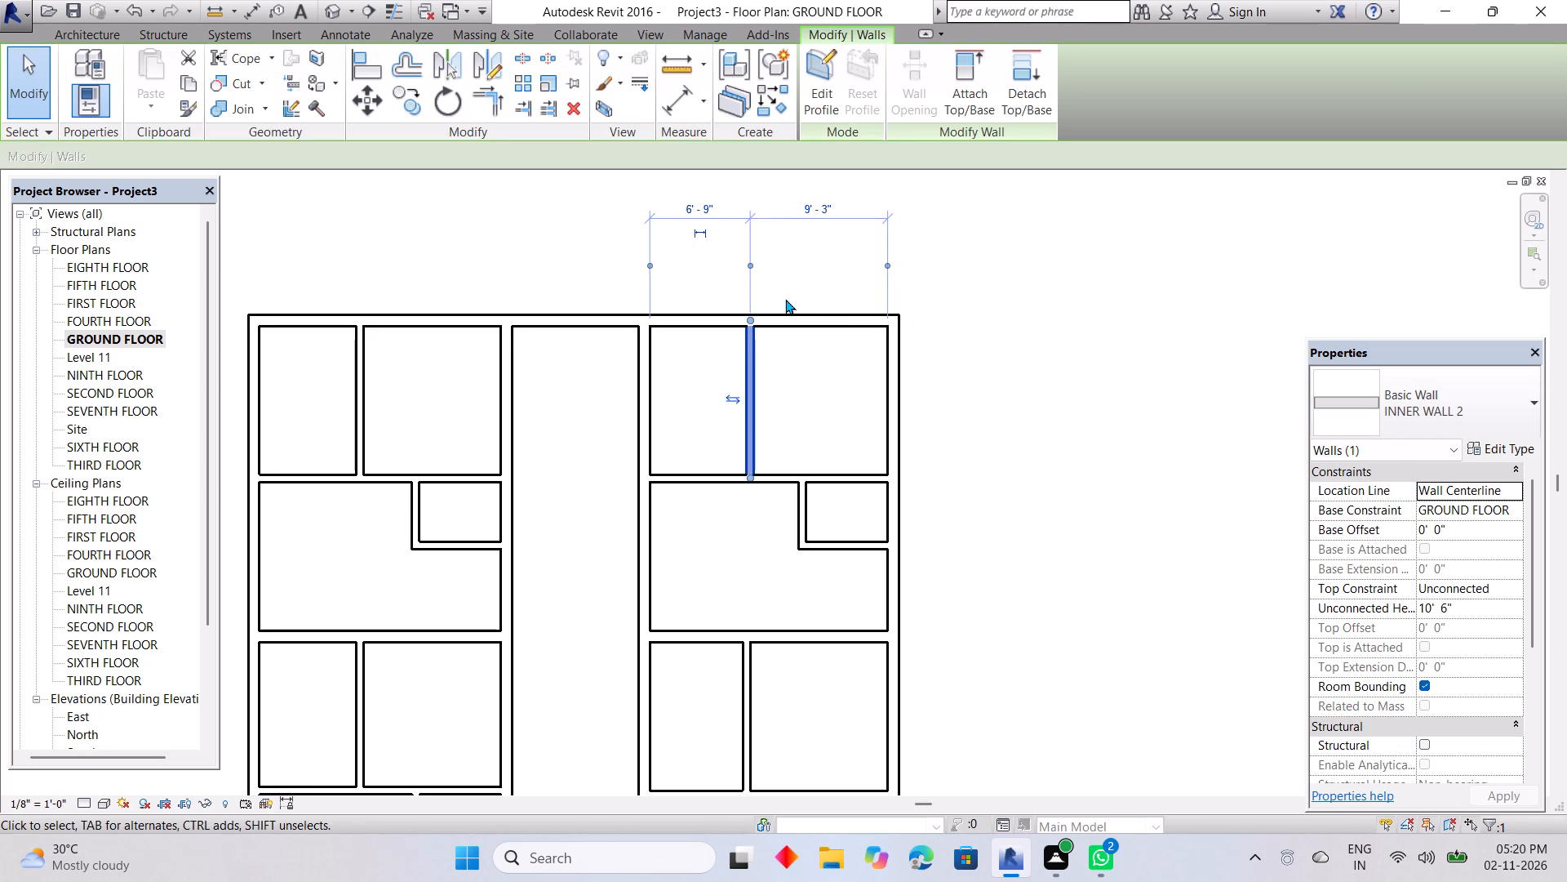
pyautogui.click(748, 269)
pyautogui.click(748, 269)
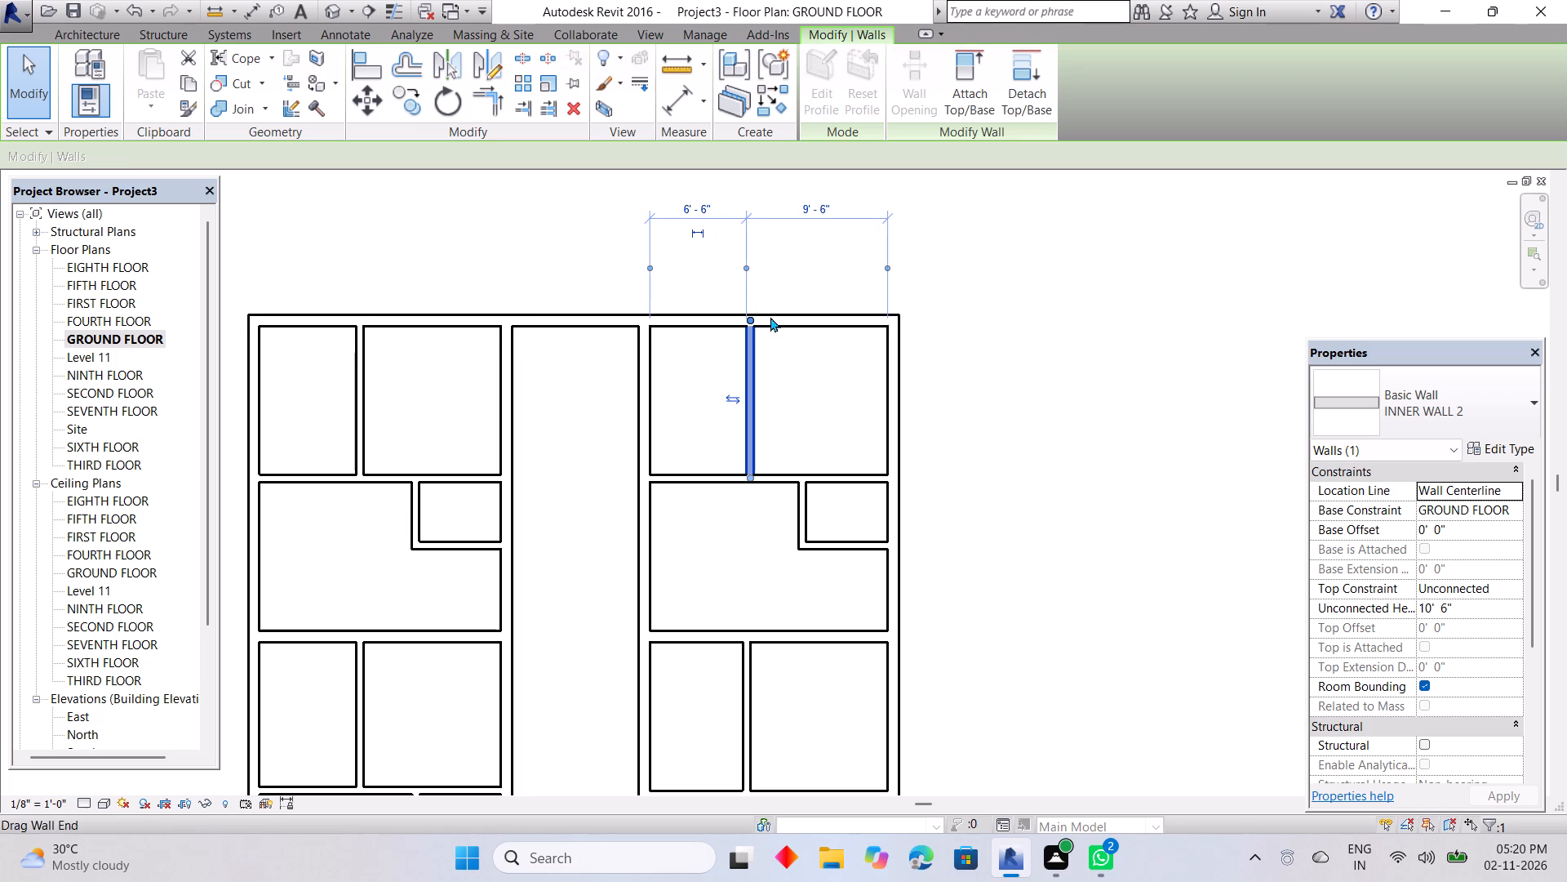
pyautogui.click(746, 266)
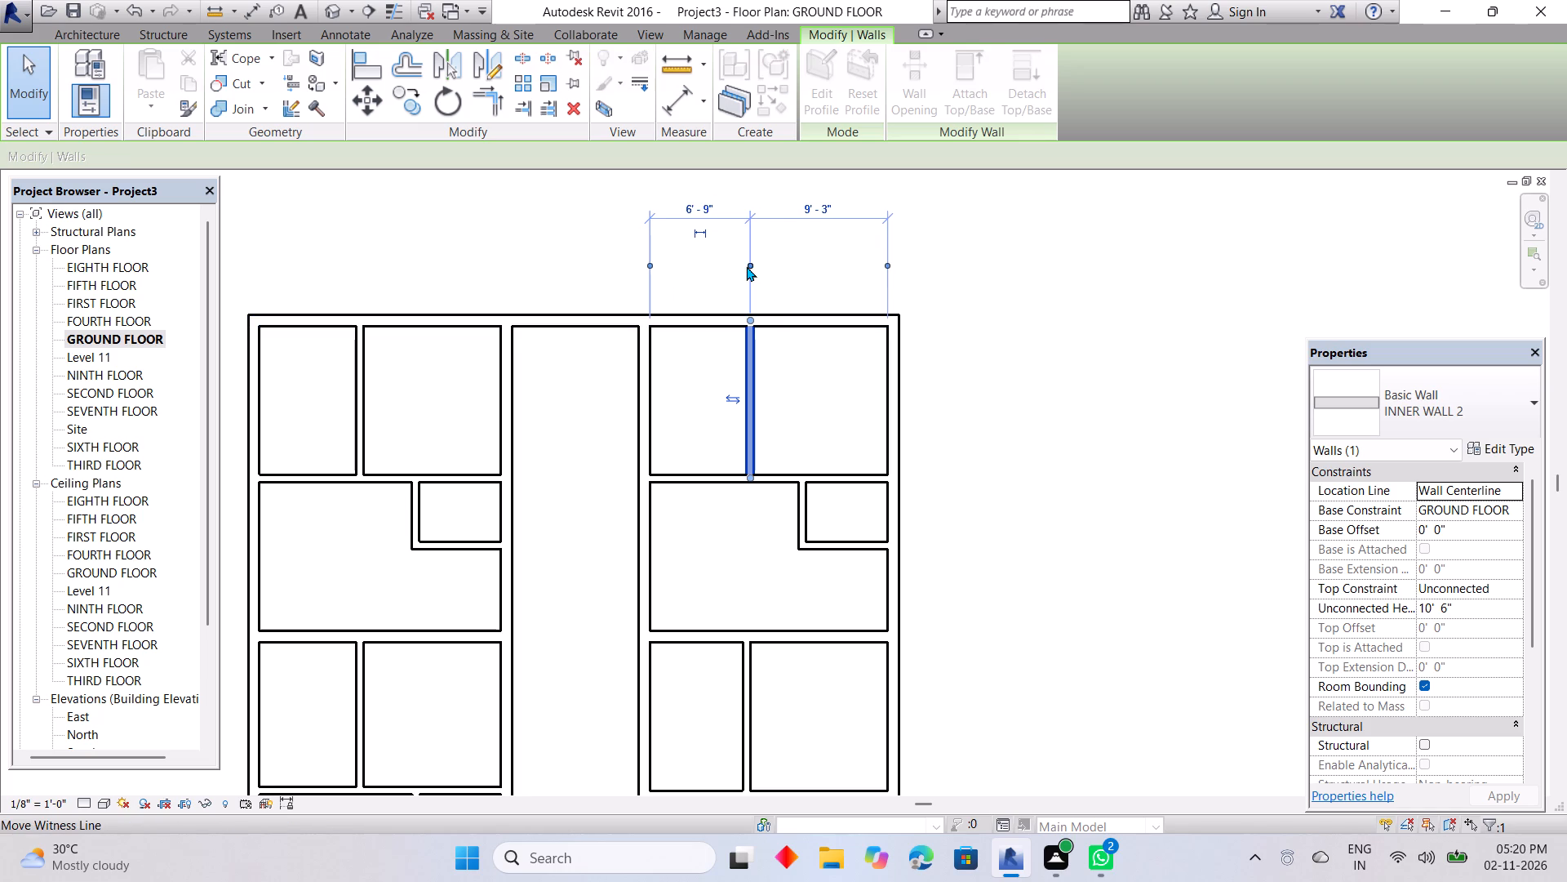
pyautogui.click(746, 266)
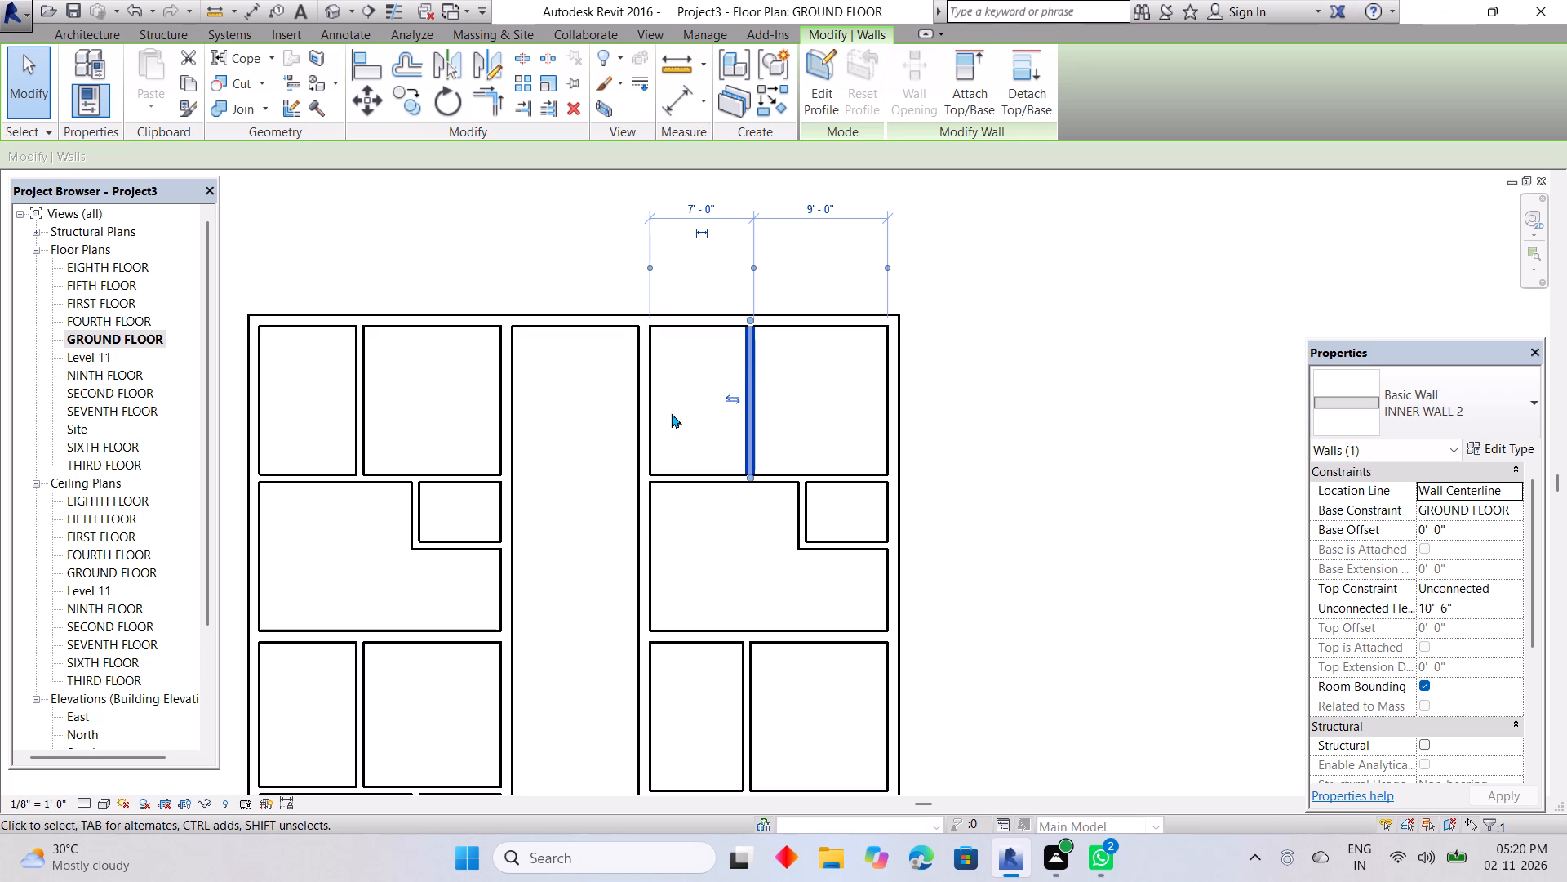
pyautogui.press('Escape')
# Set the right column's overall clear width to 16' 3" by moving its outer wall.
pyautogui.click(889, 387)
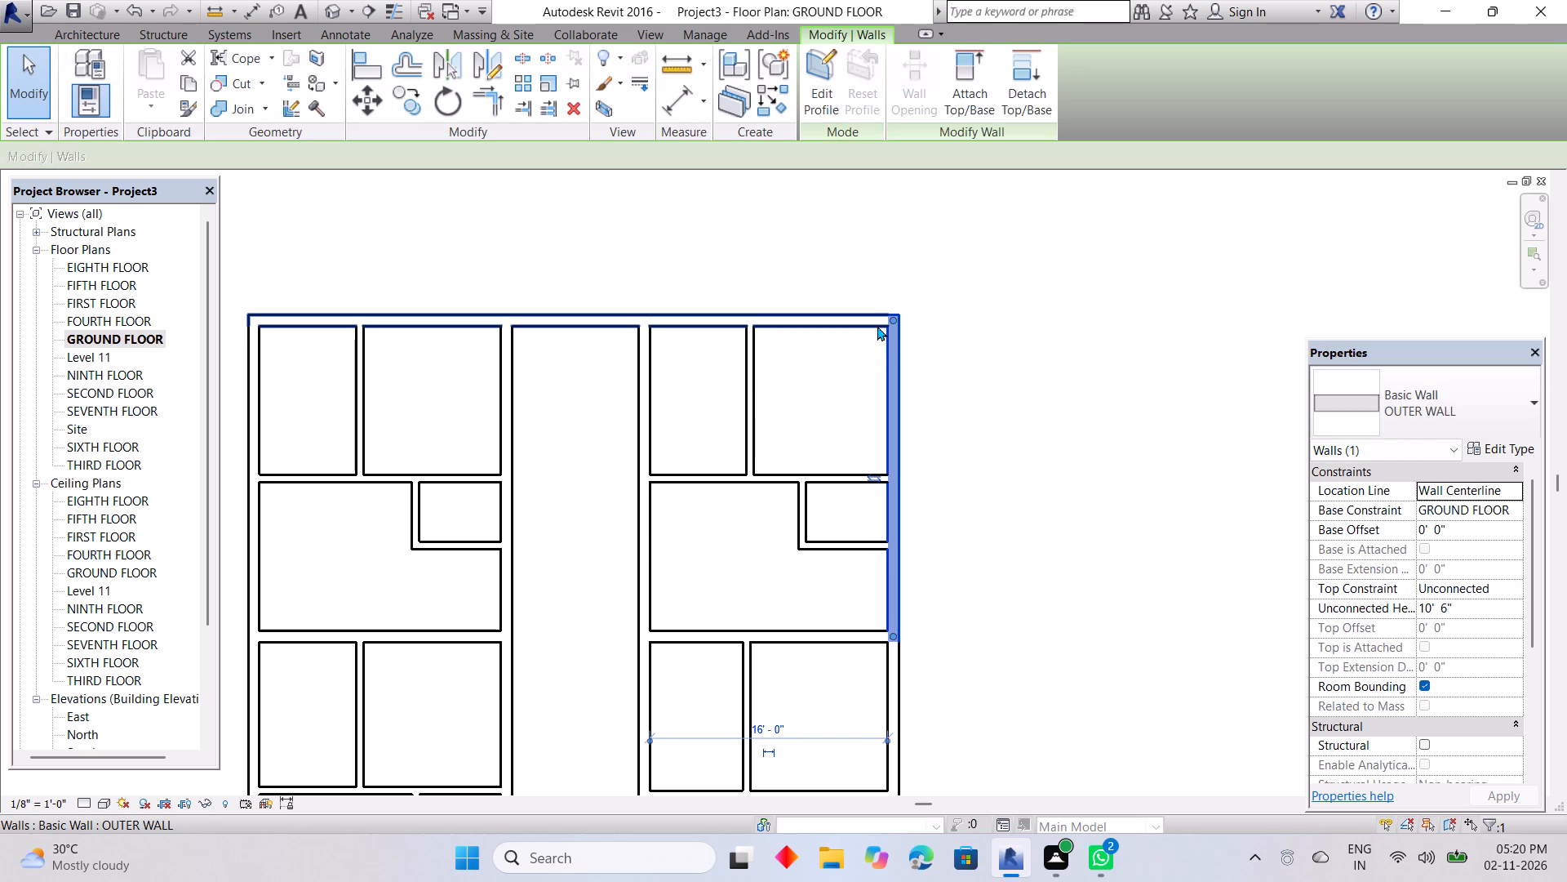
pyautogui.scroll(-2, 903, 457)
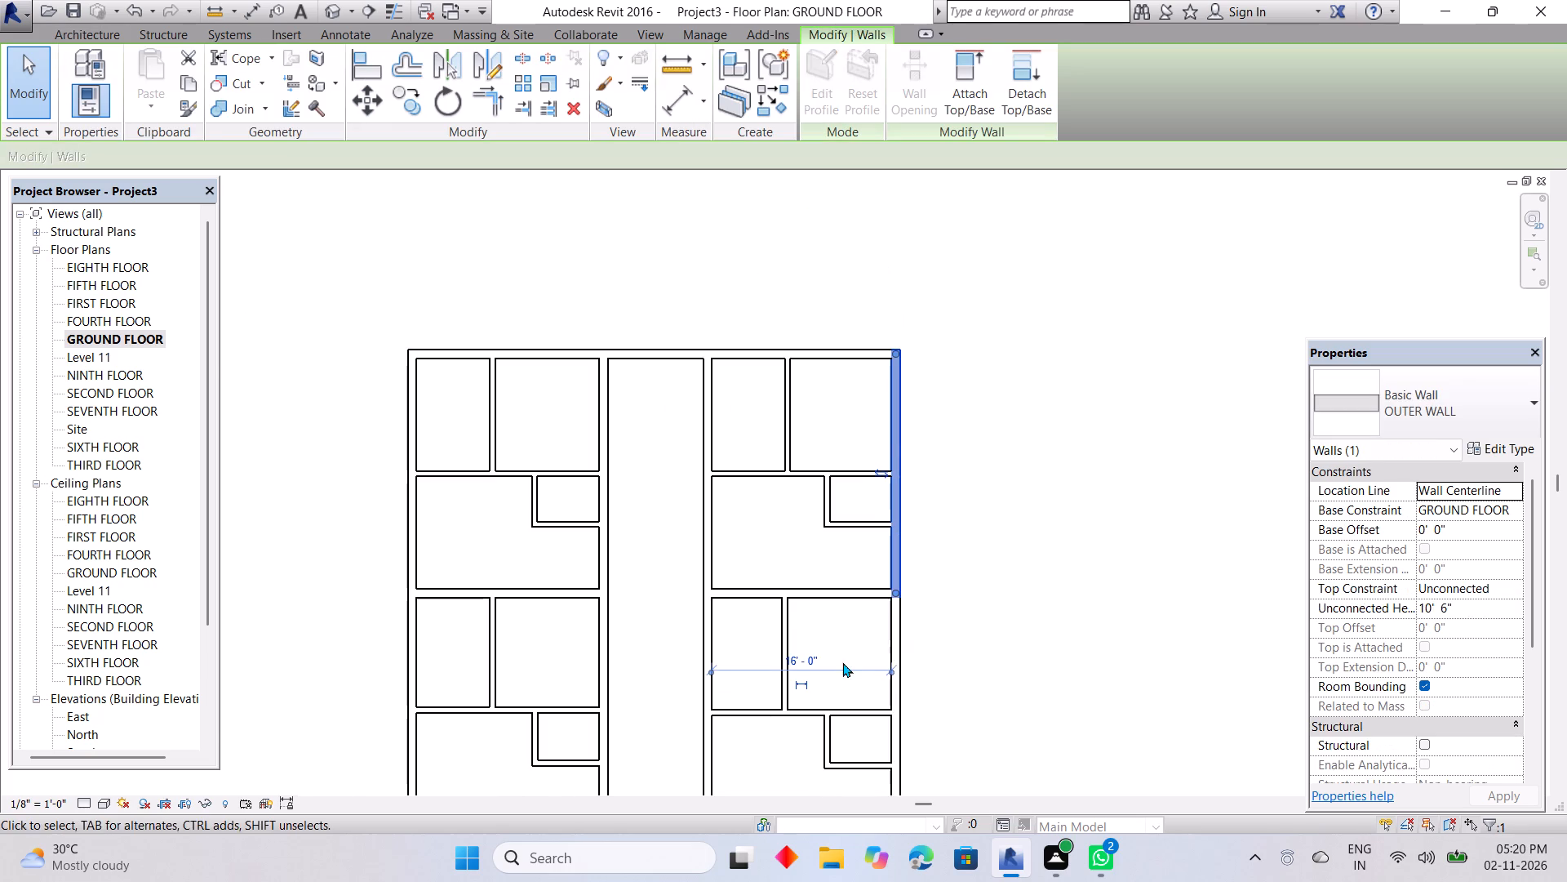
pyautogui.scroll(6, 795, 676)
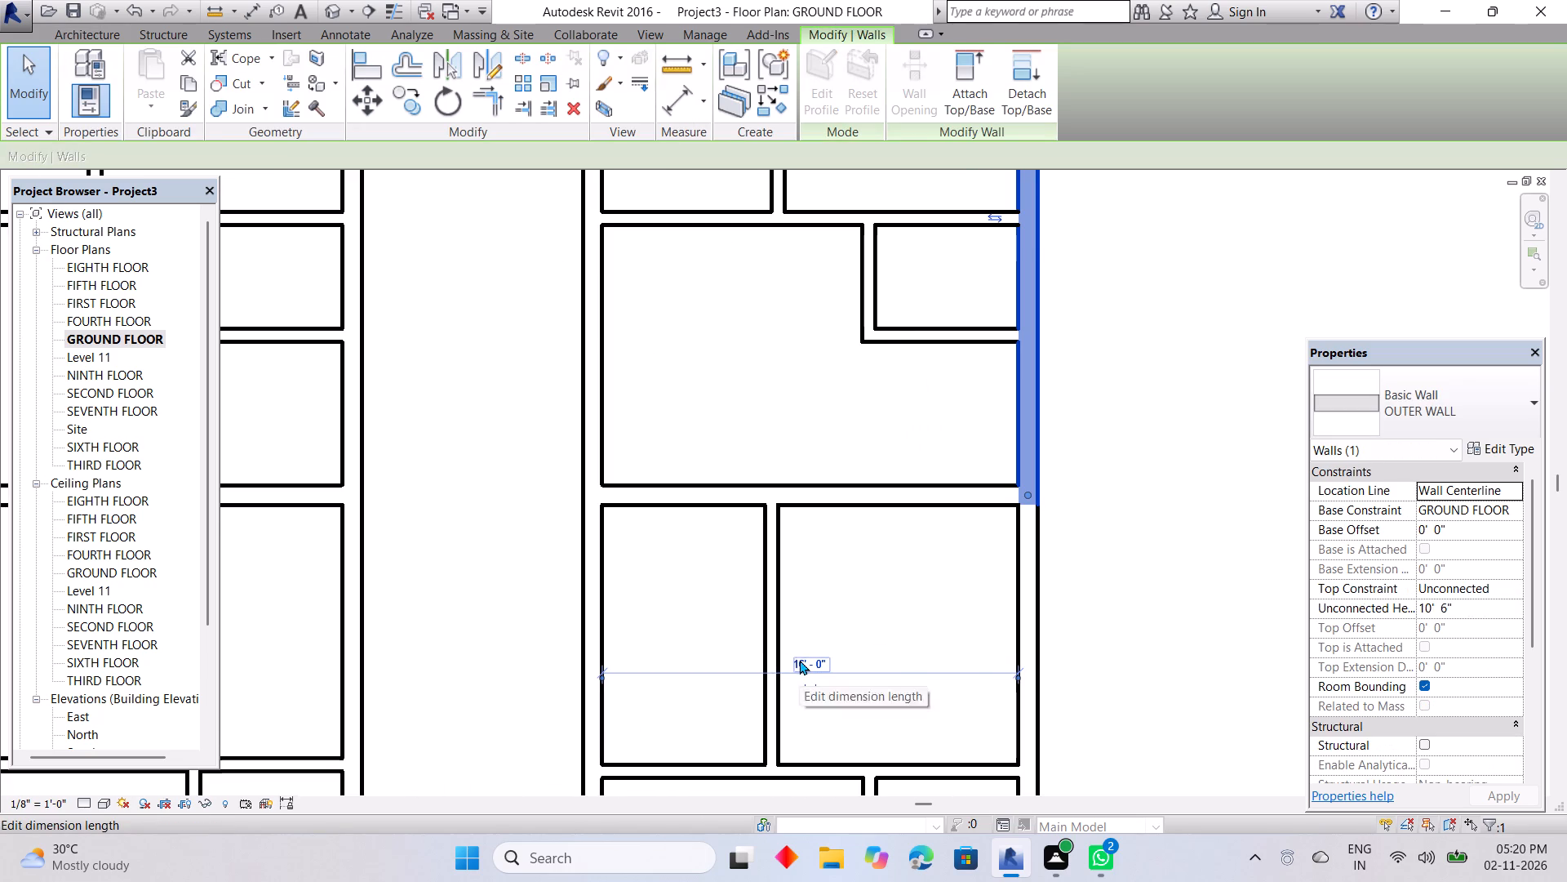
pyautogui.click(799, 660)
pyautogui.press('BackSpace')
pyautogui.write('16')
pyautogui.write("'3")
pyautogui.press('Return')
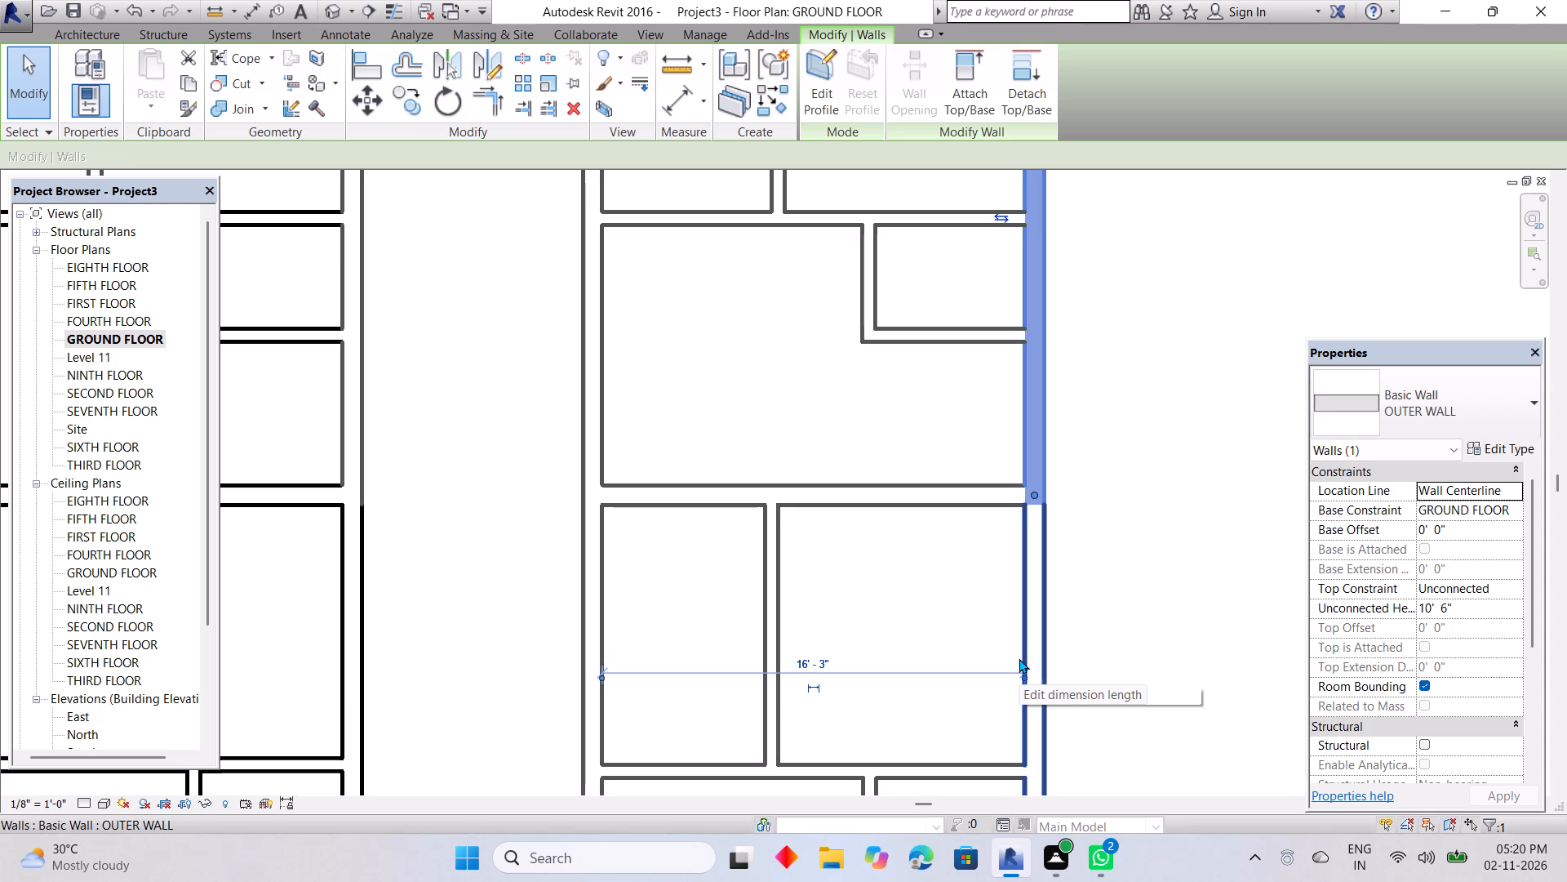
pyautogui.press('Escape')
# Check the clear widths of the right column's two top rooms on both faces of their partition.
pyautogui.scroll(-4, 1236, 341)
pyautogui.moveTo(1121, 378); pyautogui.dragTo(964, 699, button='middle')
pyautogui.scroll(2, 840, 497)
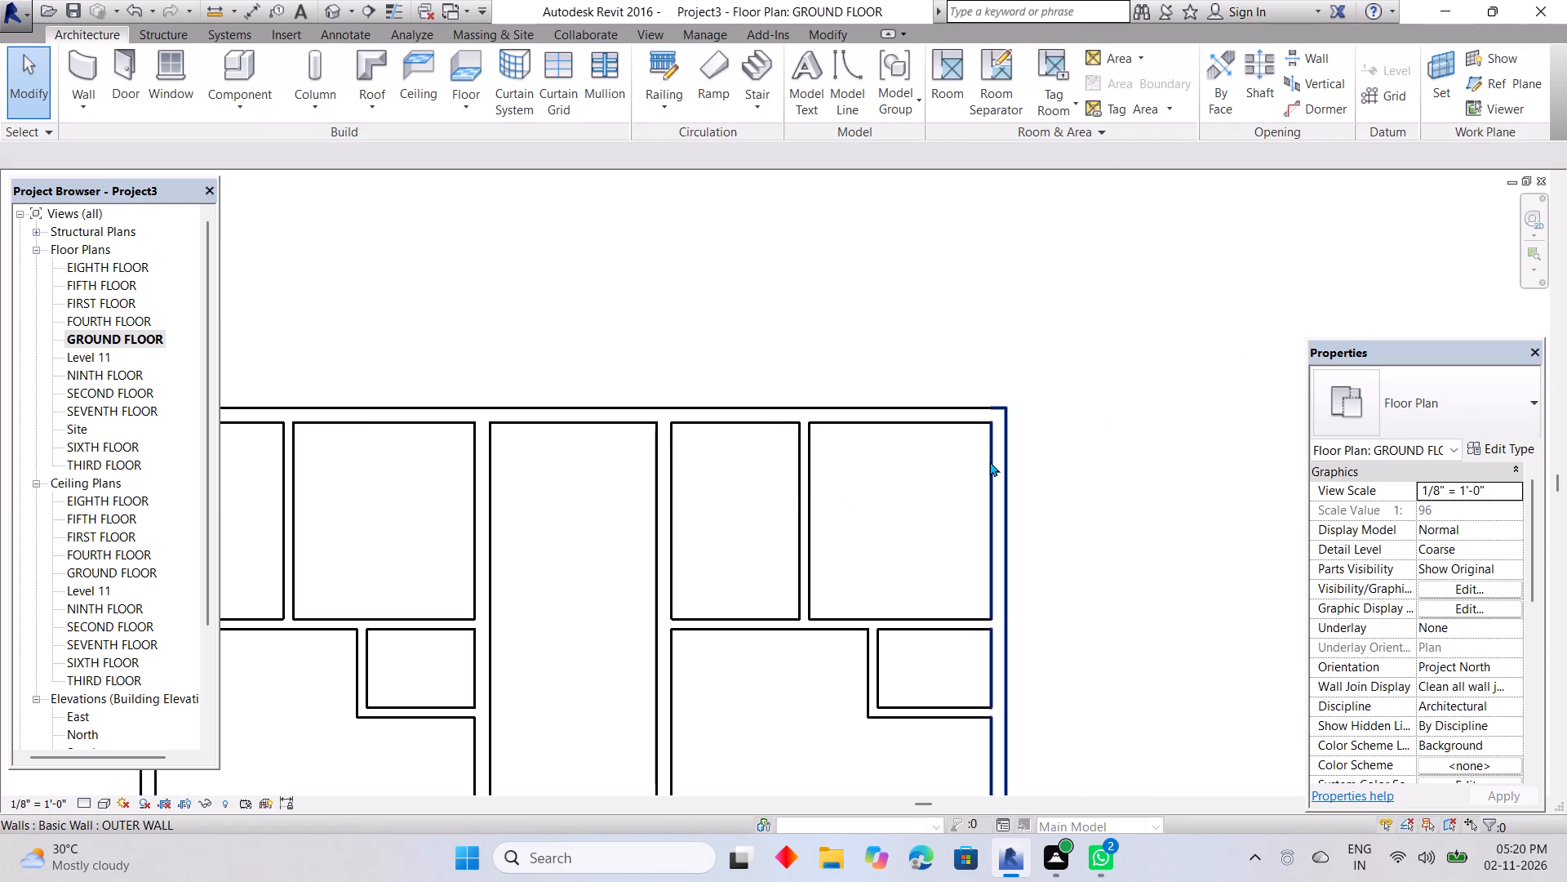
pyautogui.click(989, 461)
pyautogui.press('Escape')
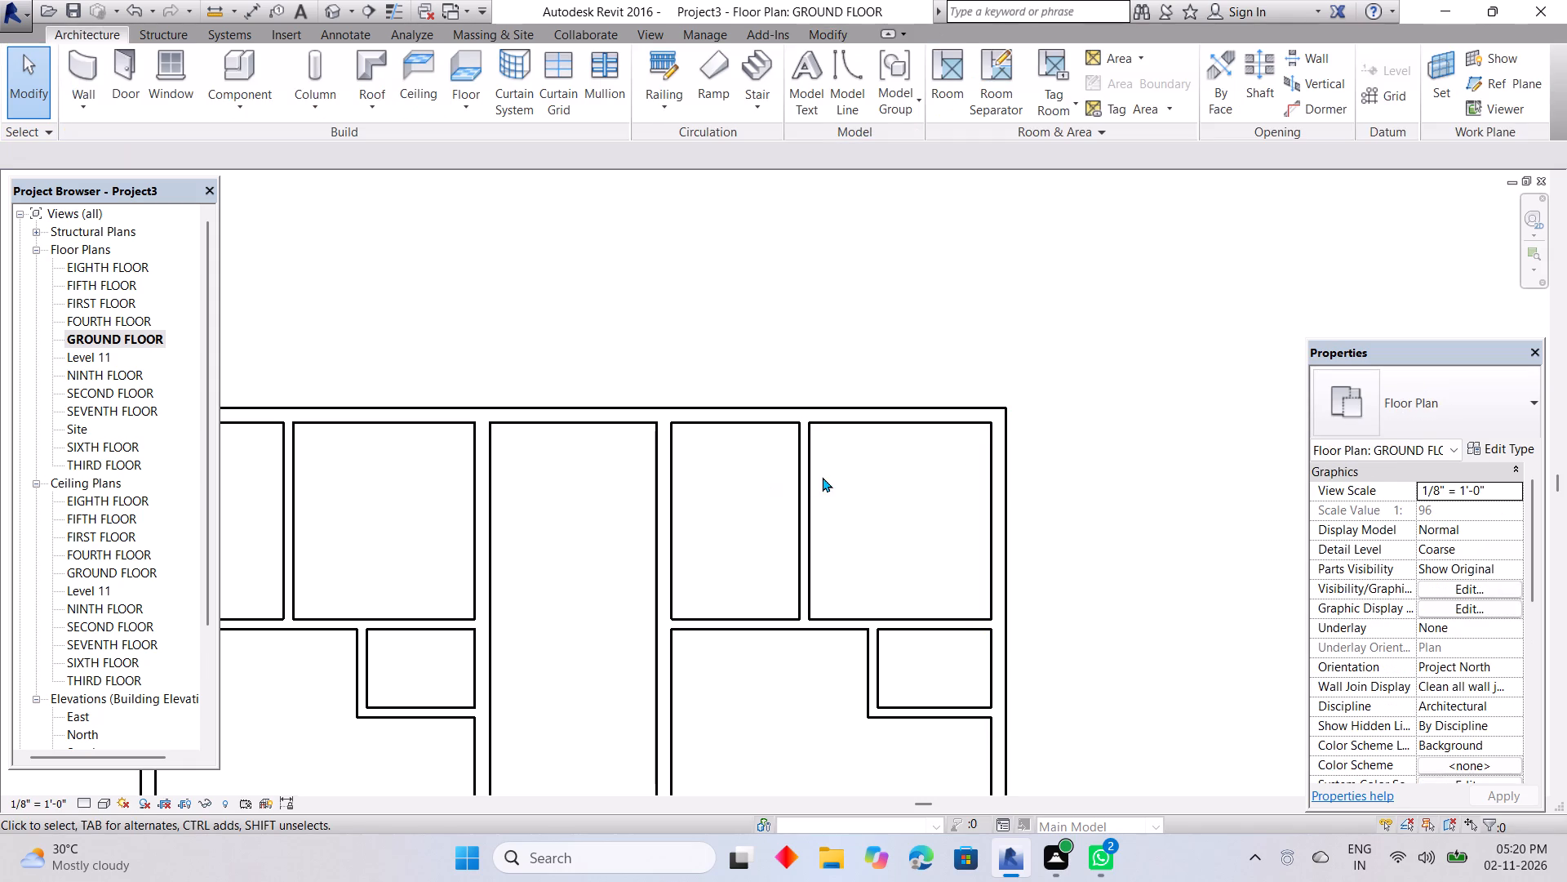
pyautogui.click(803, 483)
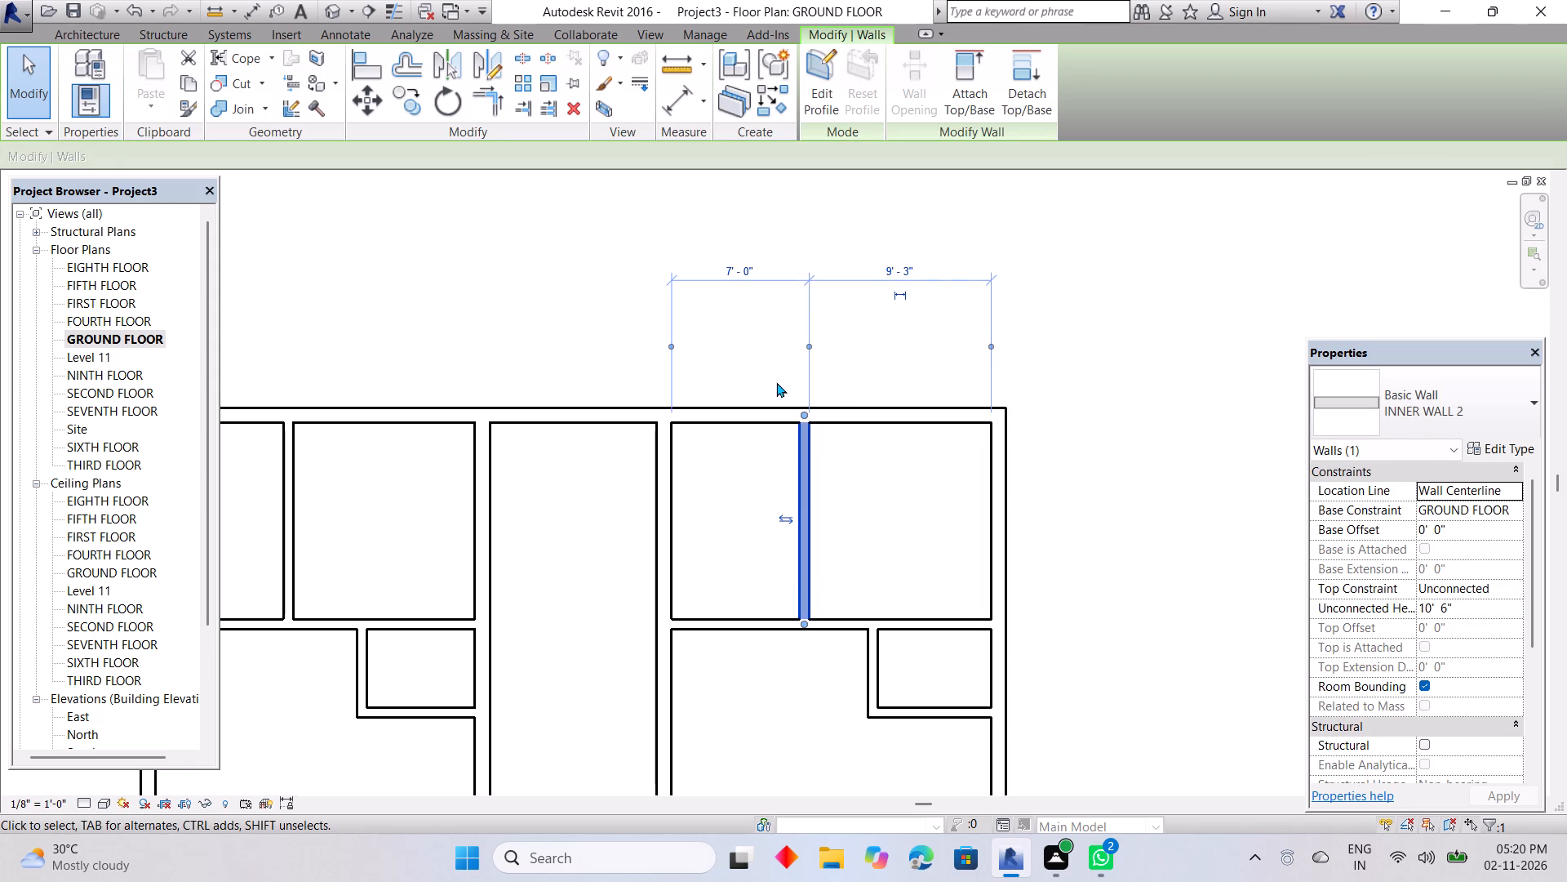
pyautogui.click(810, 343)
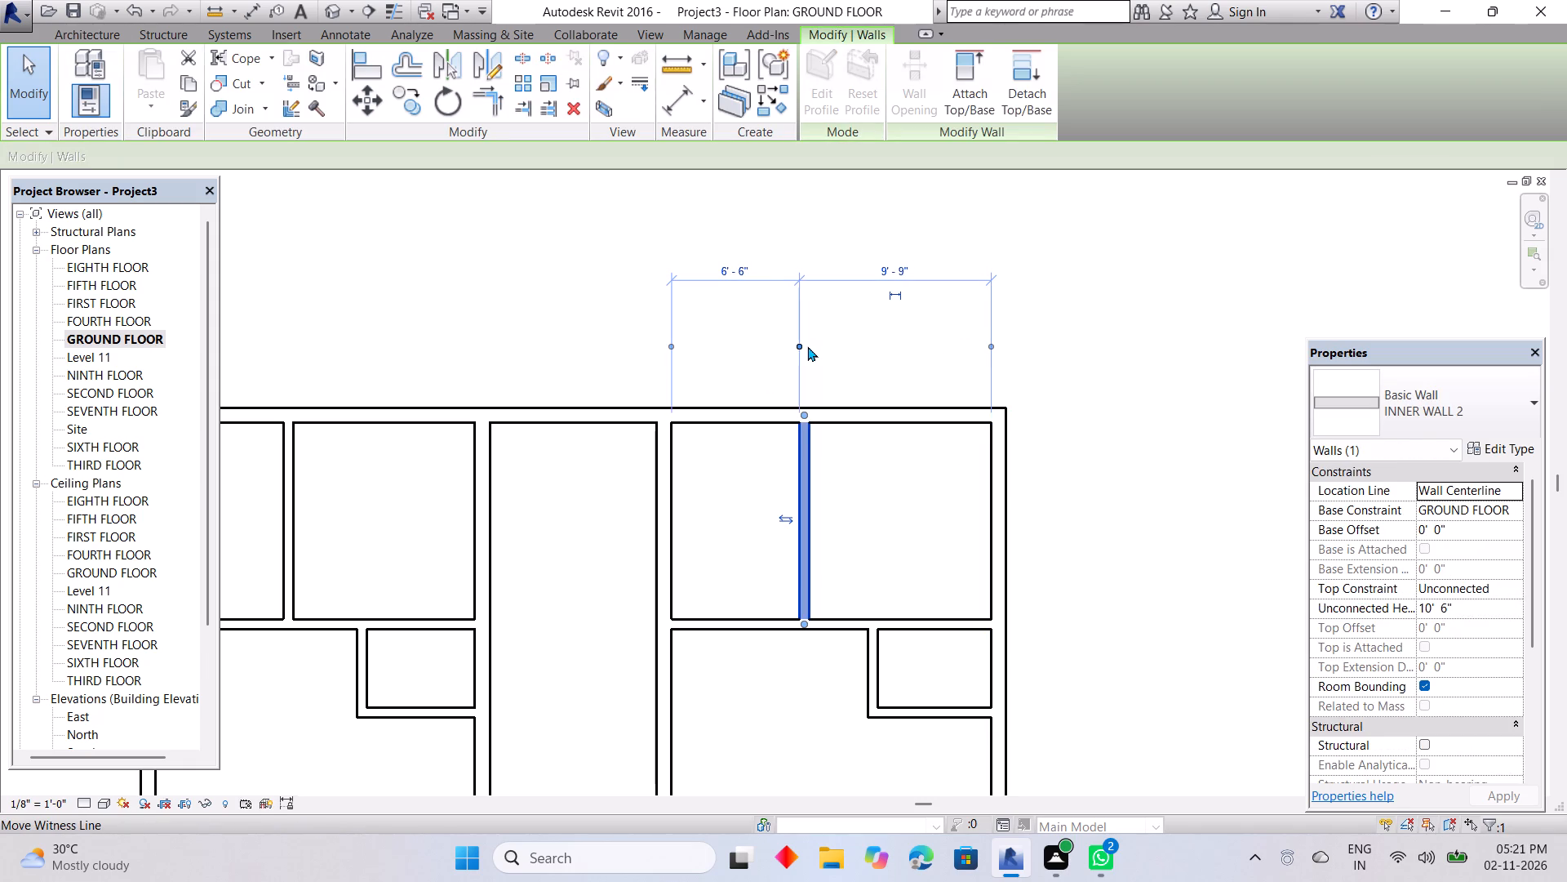
pyautogui.click(800, 346)
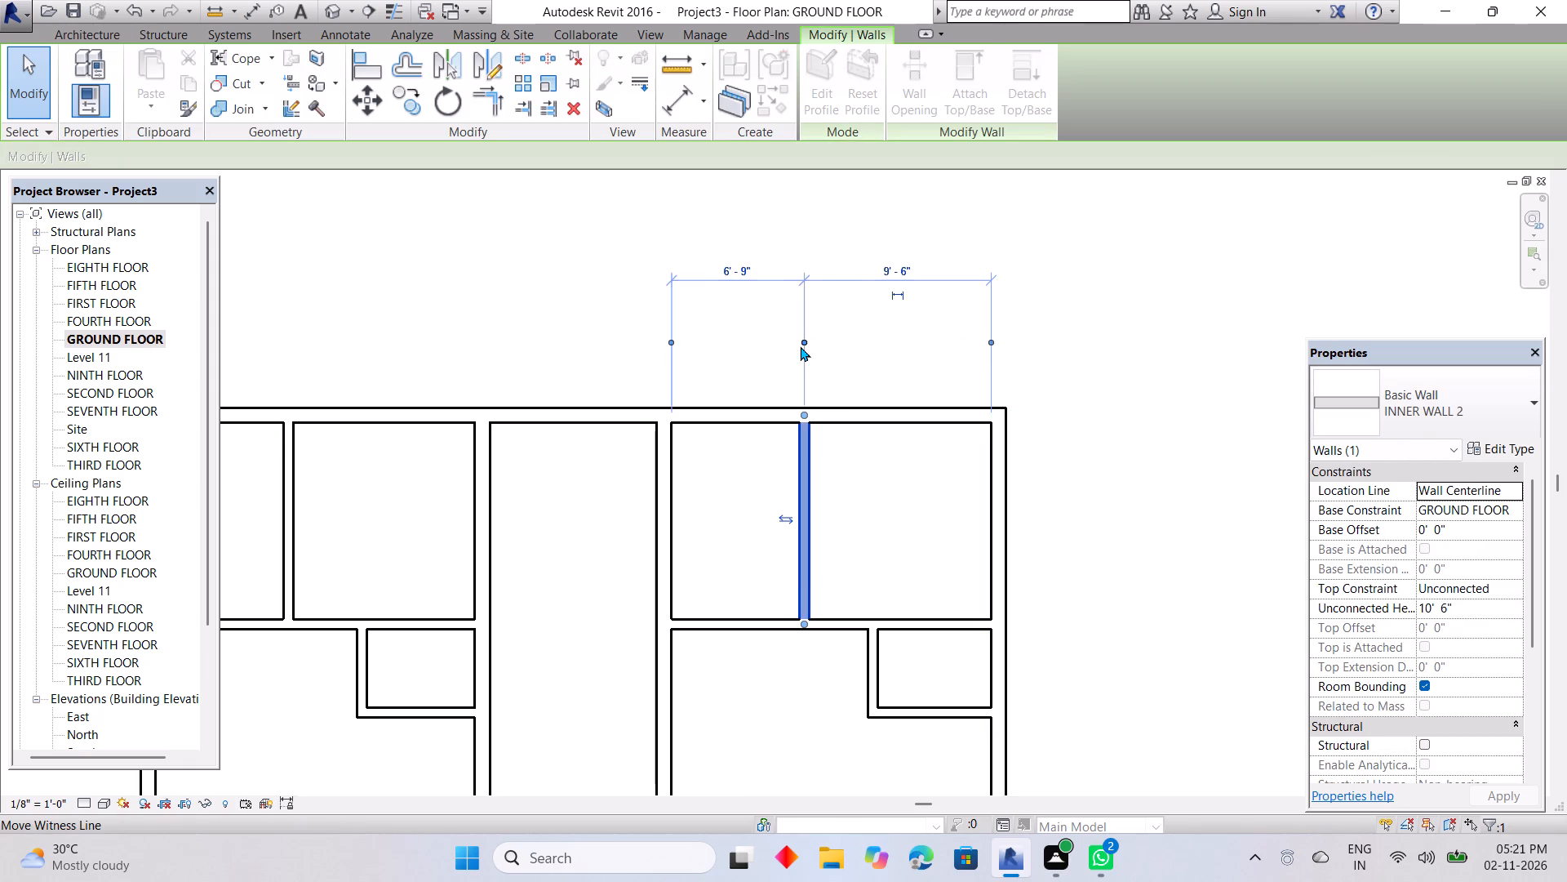
pyautogui.click(801, 346)
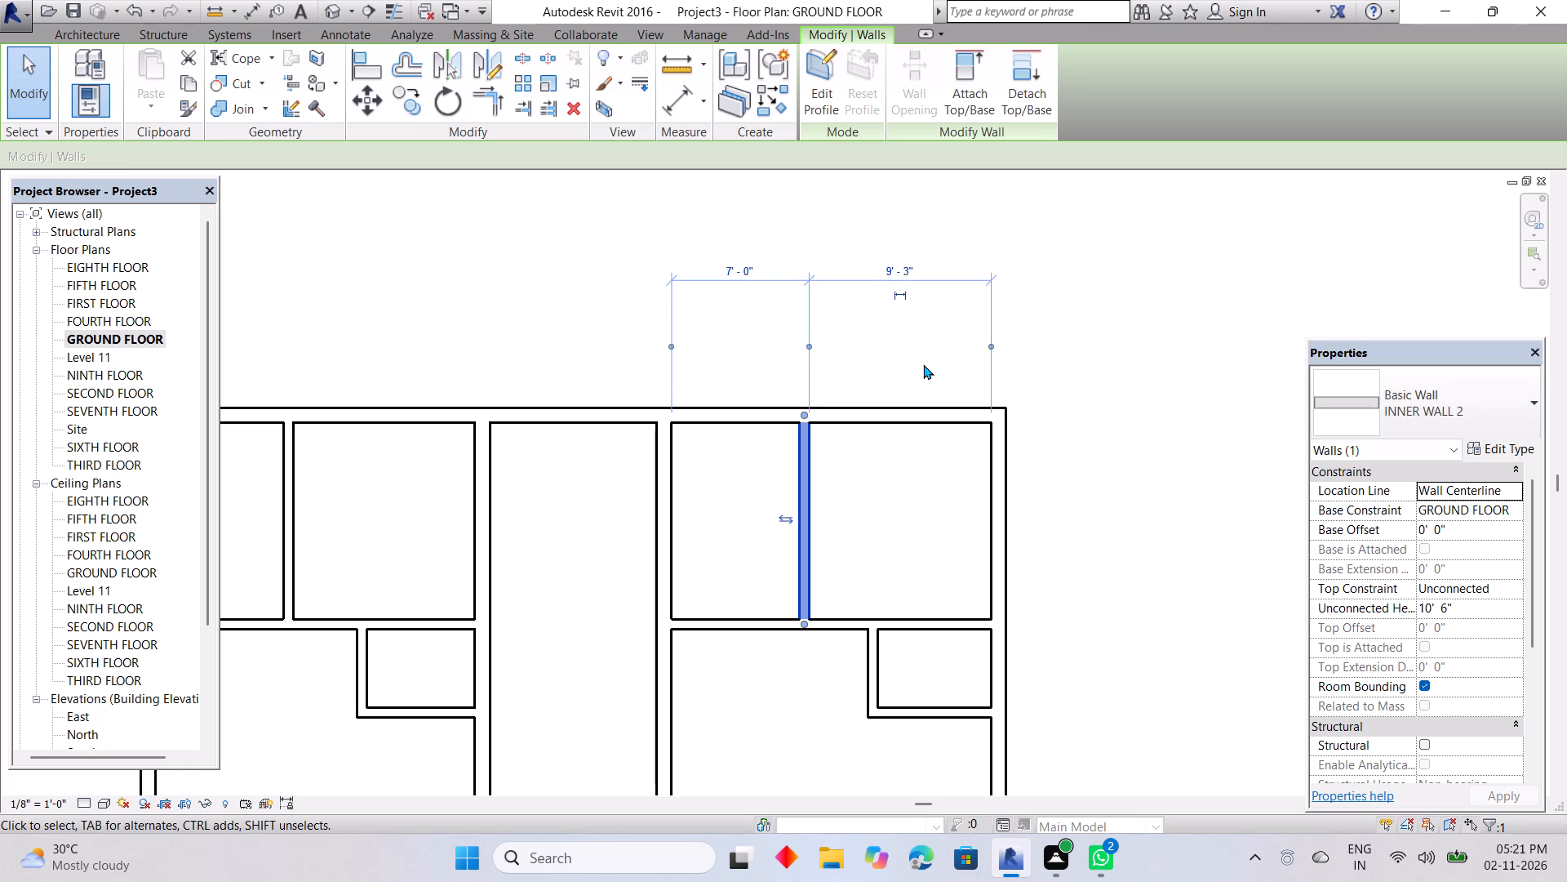
pyautogui.press('Escape')
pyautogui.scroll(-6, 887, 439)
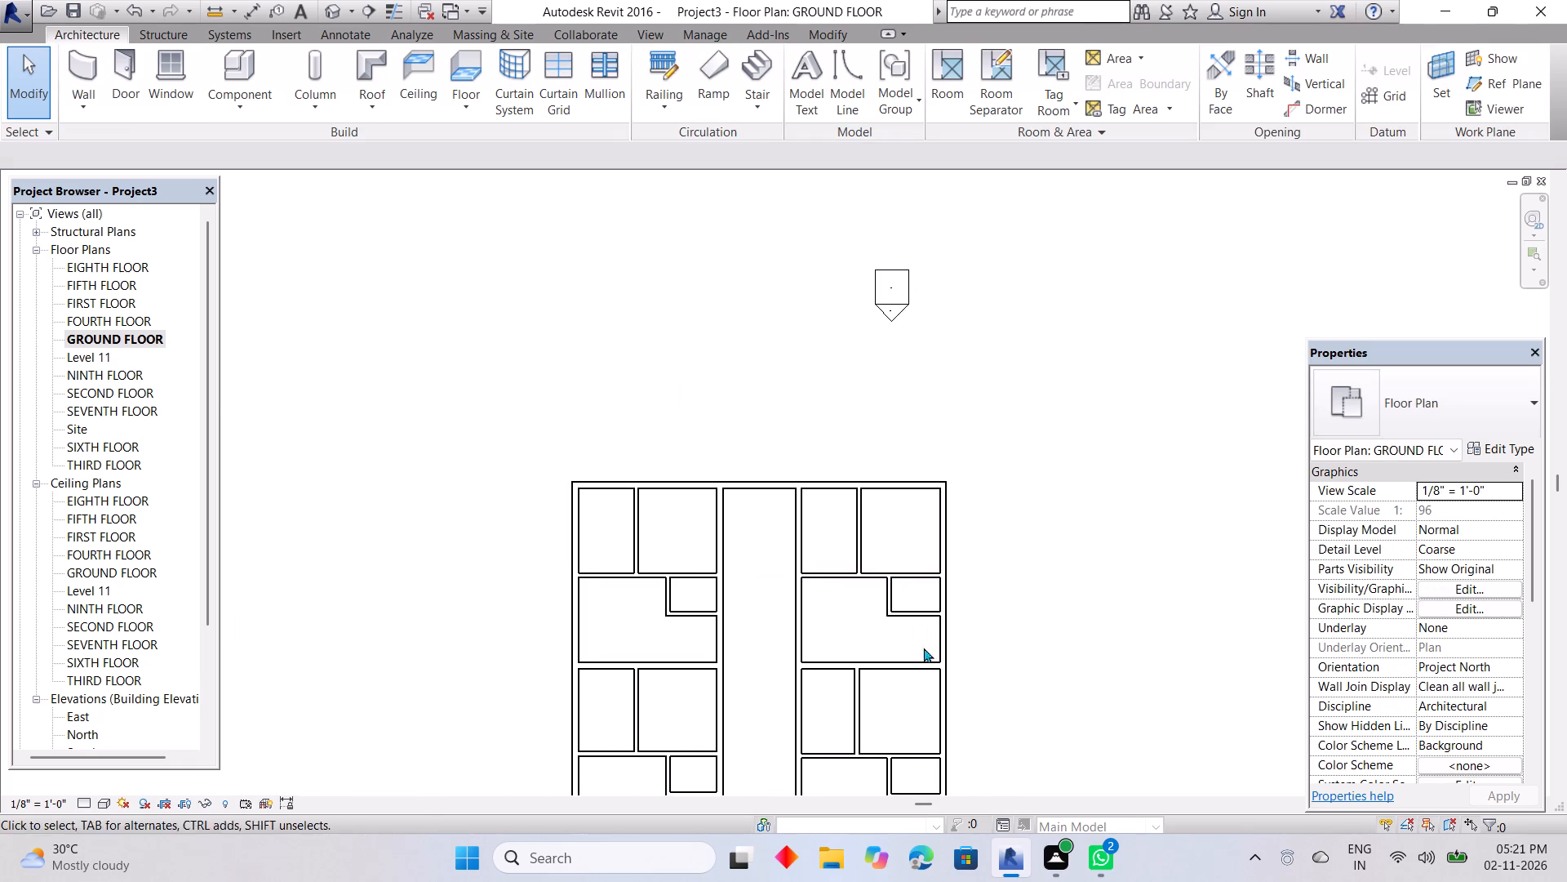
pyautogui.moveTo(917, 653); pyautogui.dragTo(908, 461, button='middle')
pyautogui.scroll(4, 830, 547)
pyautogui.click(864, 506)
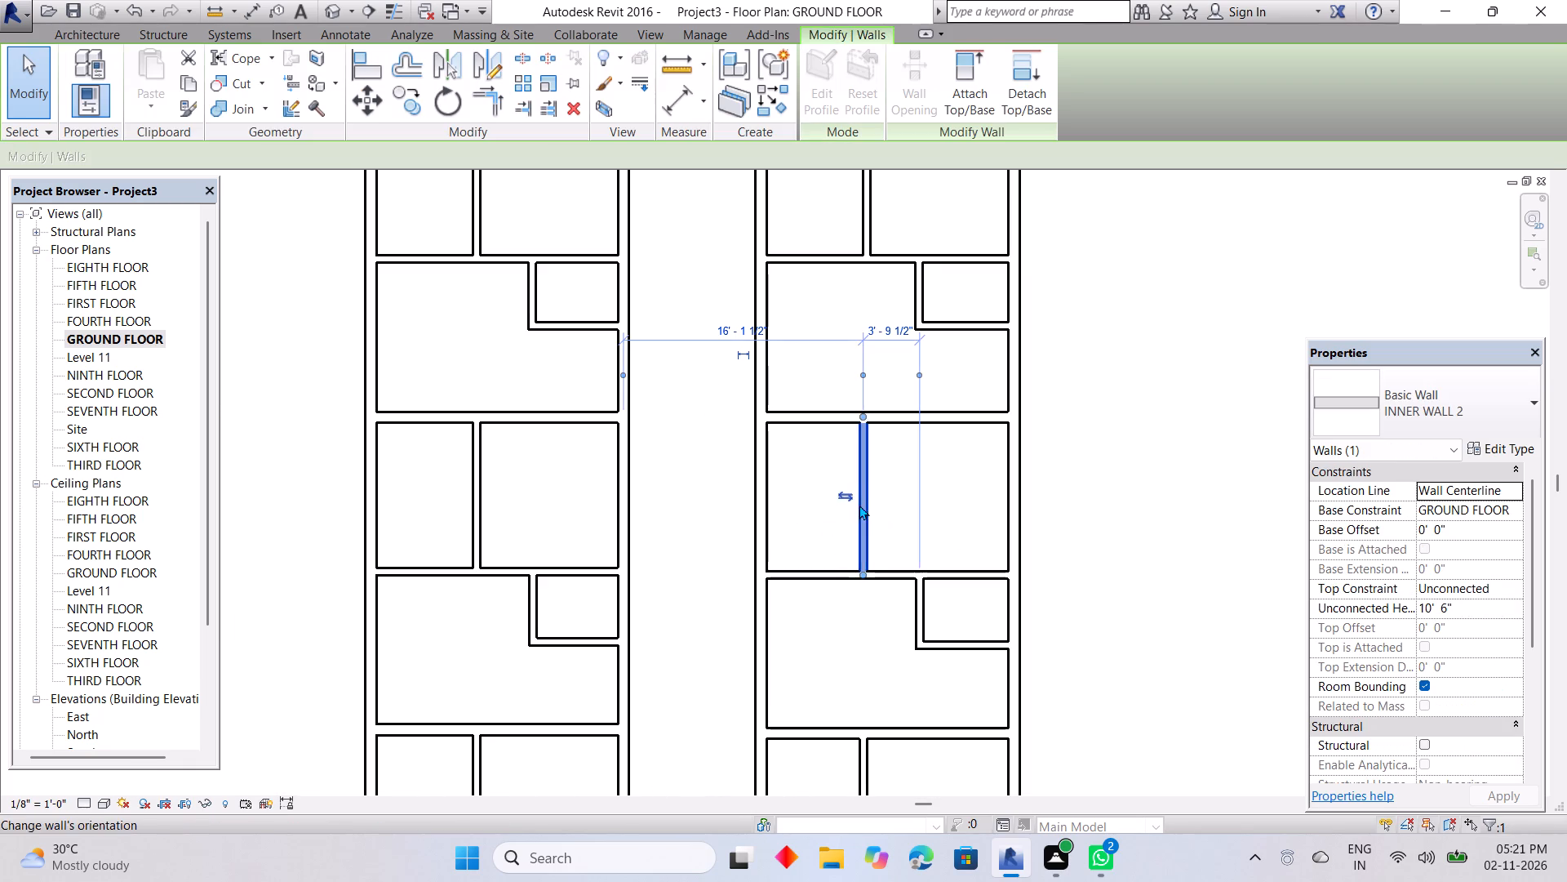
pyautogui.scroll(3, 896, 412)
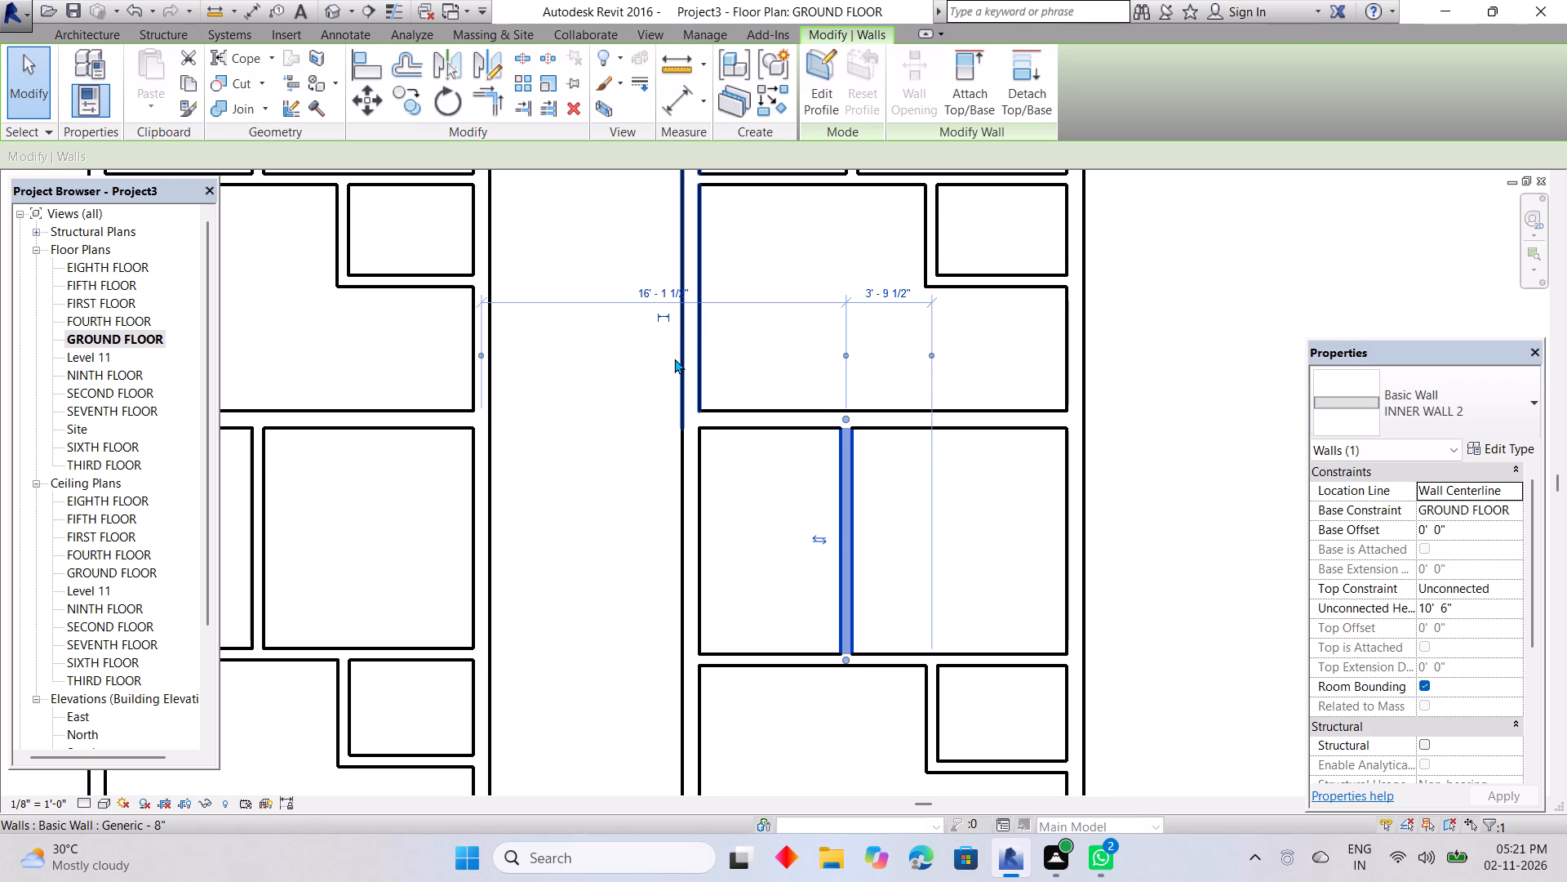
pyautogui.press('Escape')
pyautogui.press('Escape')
# Measure the right column's clear width between the inner faces of its corridor-side wall and outer wall near the bottom block.
pyautogui.click(703, 472)
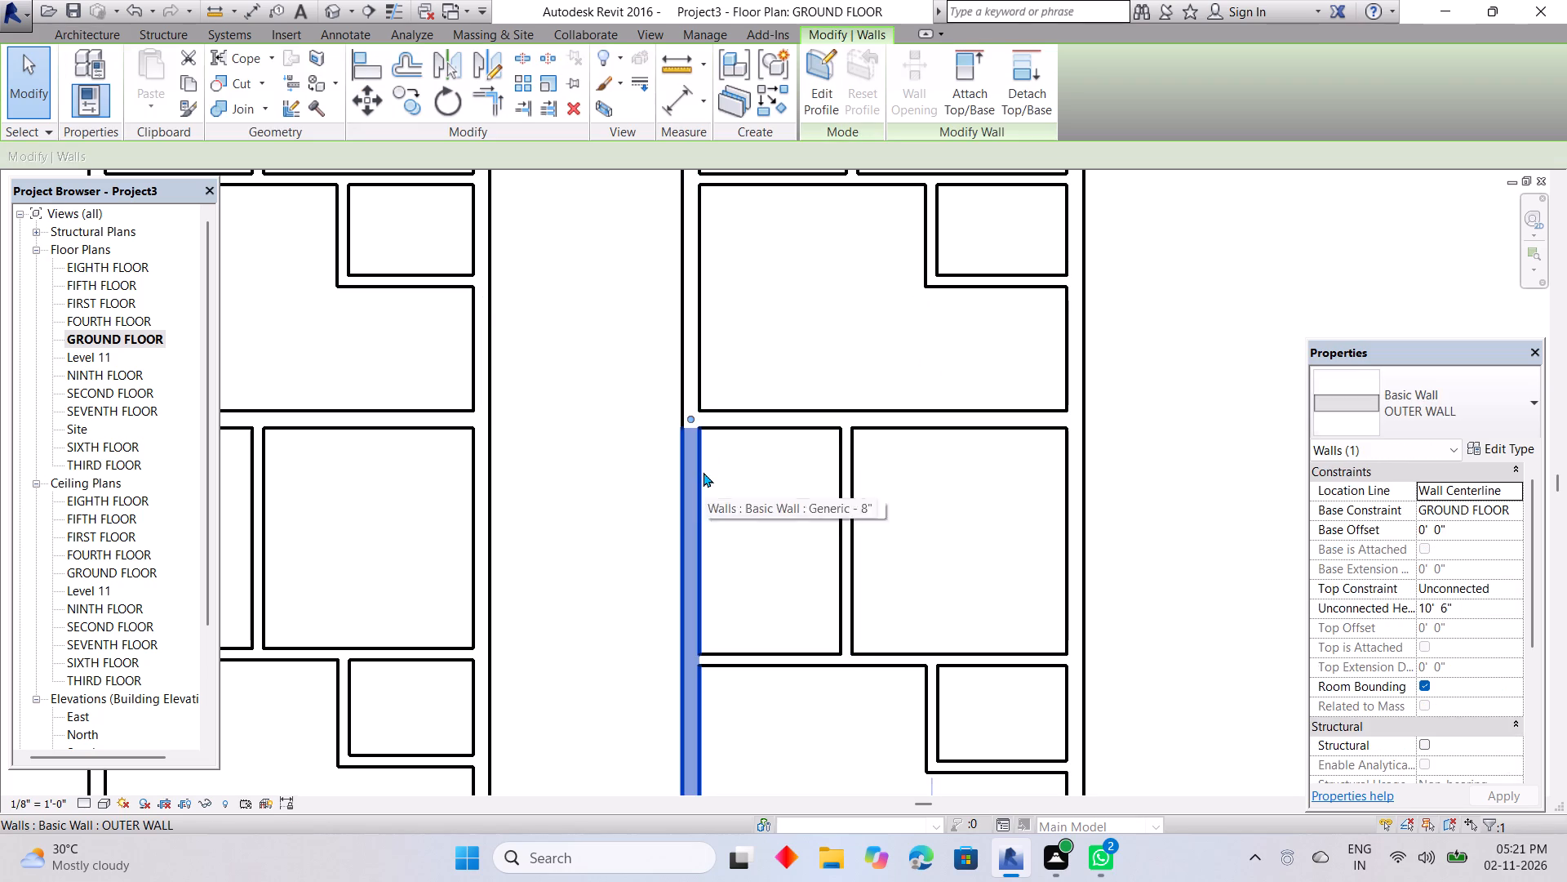
pyautogui.scroll(-5, 730, 436)
pyautogui.moveTo(769, 546); pyautogui.dragTo(784, 411, button='middle')
pyautogui.scroll(-4, 831, 679)
pyautogui.moveTo(850, 708); pyautogui.dragTo(844, 411, button='middle')
pyautogui.scroll(6, 836, 582)
pyautogui.click(674, 568)
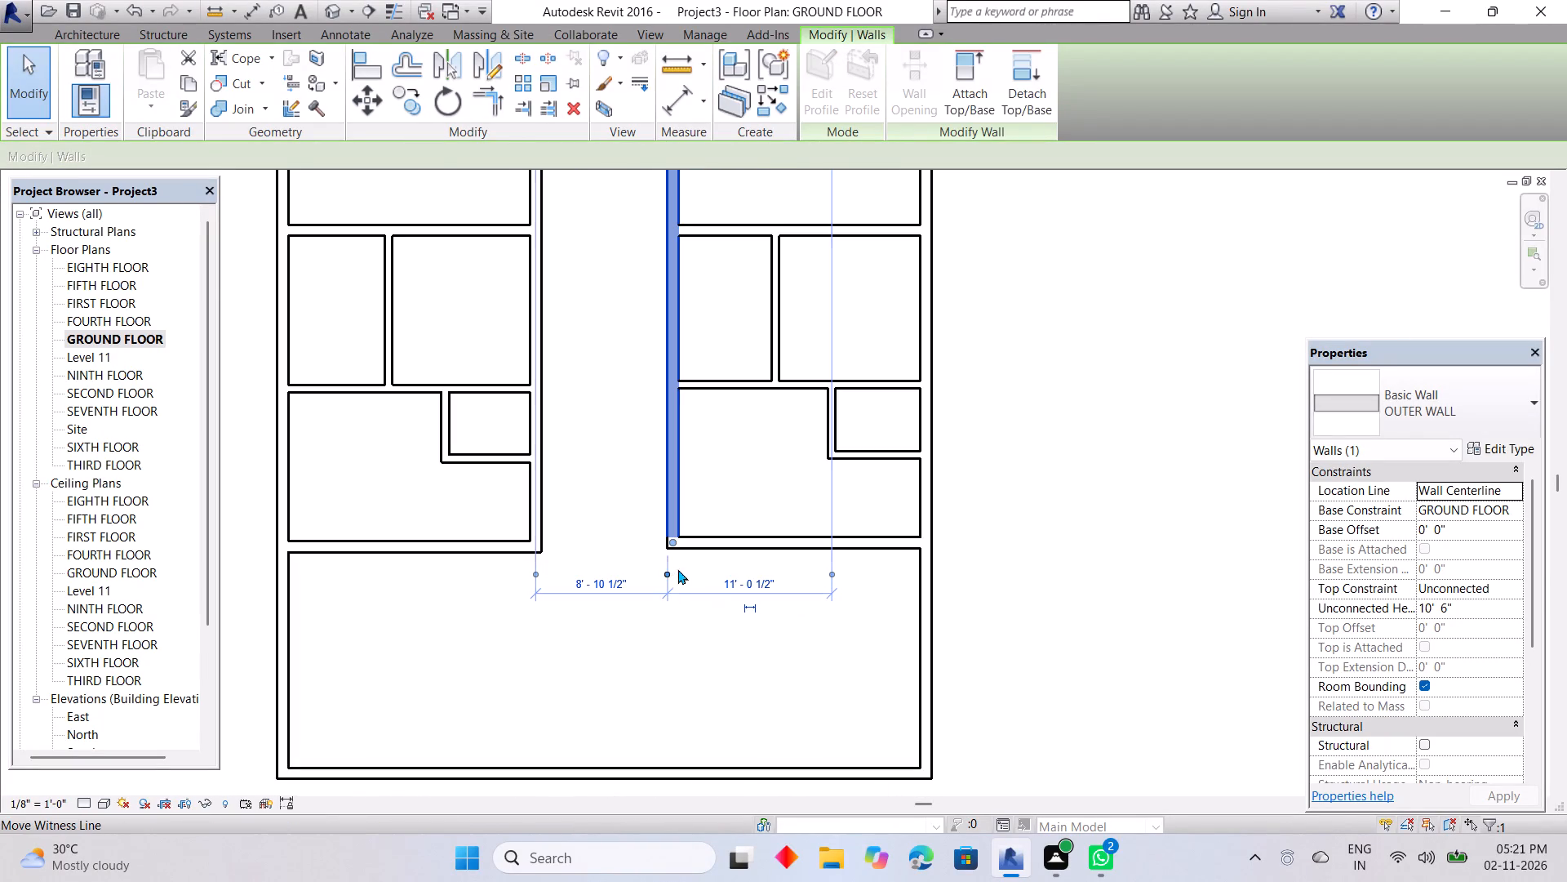
pyautogui.click(671, 572)
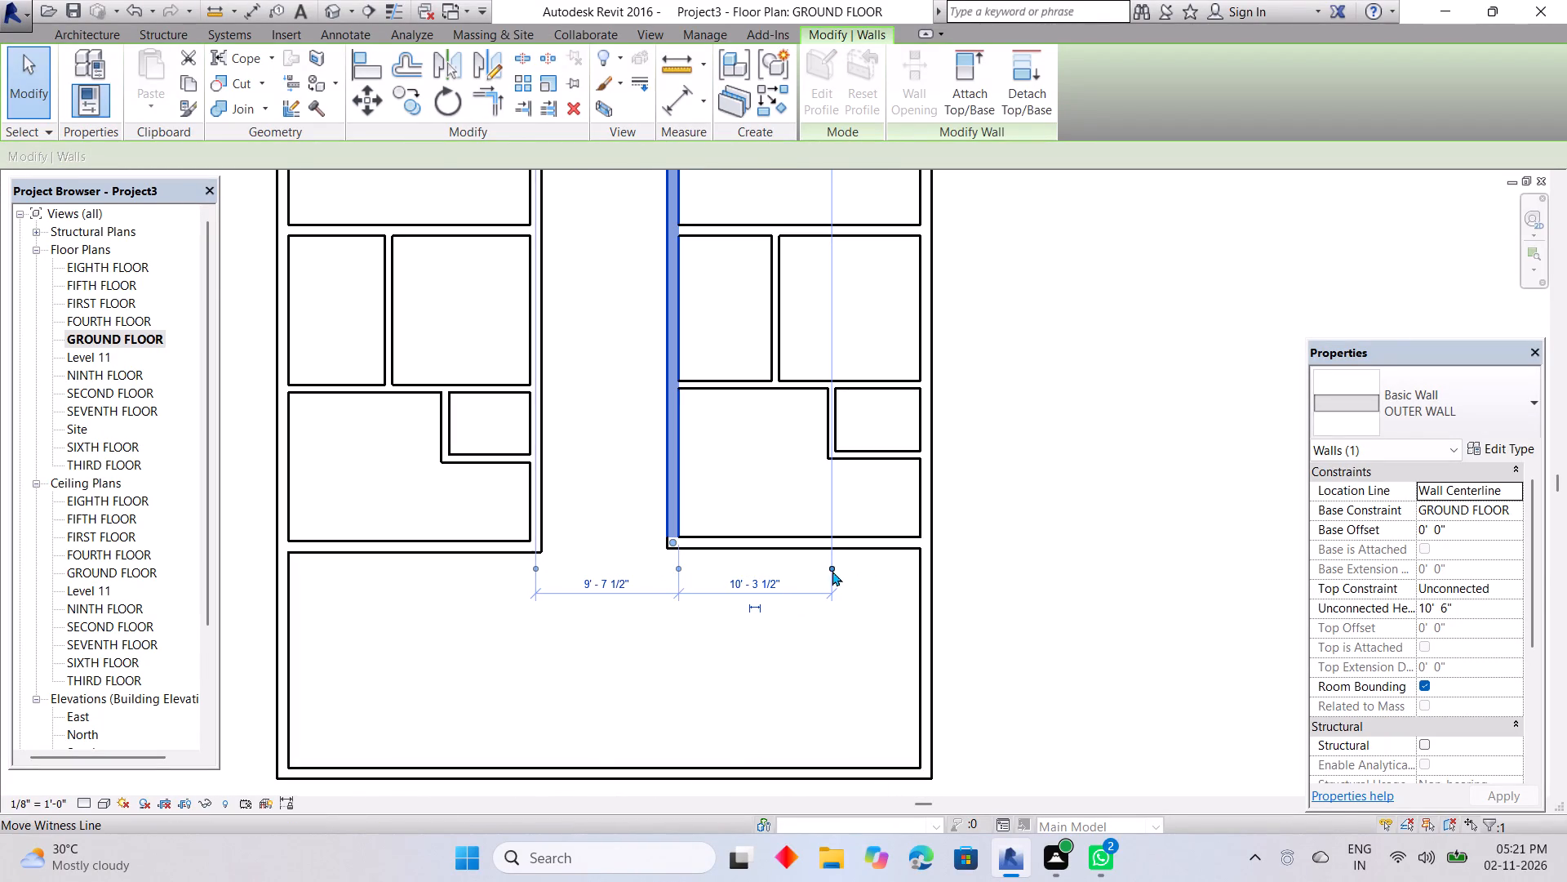
pyautogui.moveTo(832, 571); pyautogui.dragTo(929, 566)
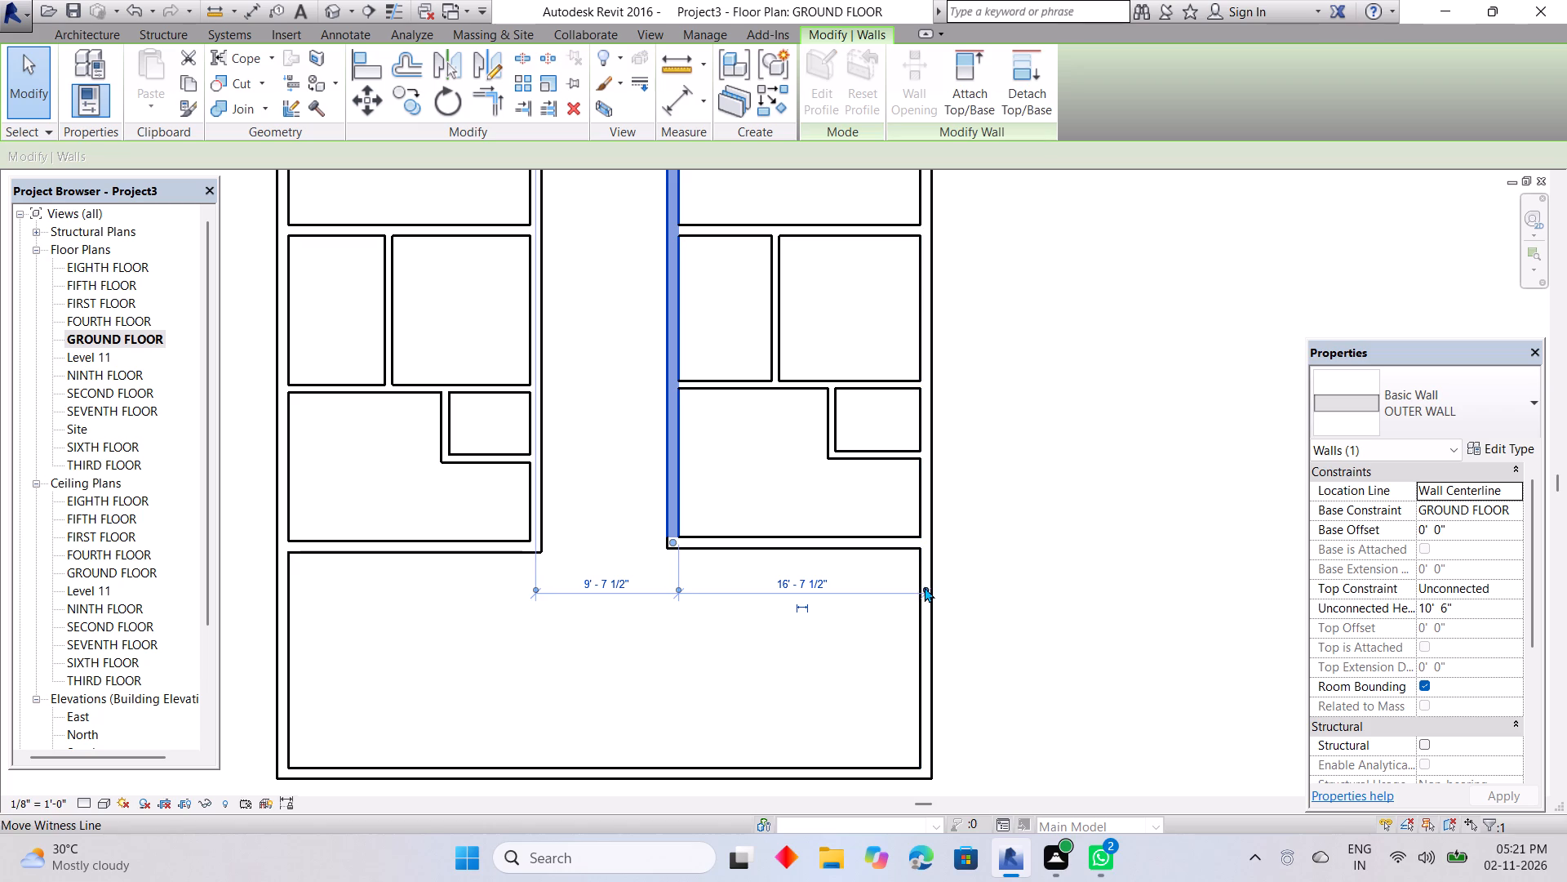
pyautogui.click(924, 587)
pyautogui.click(924, 587)
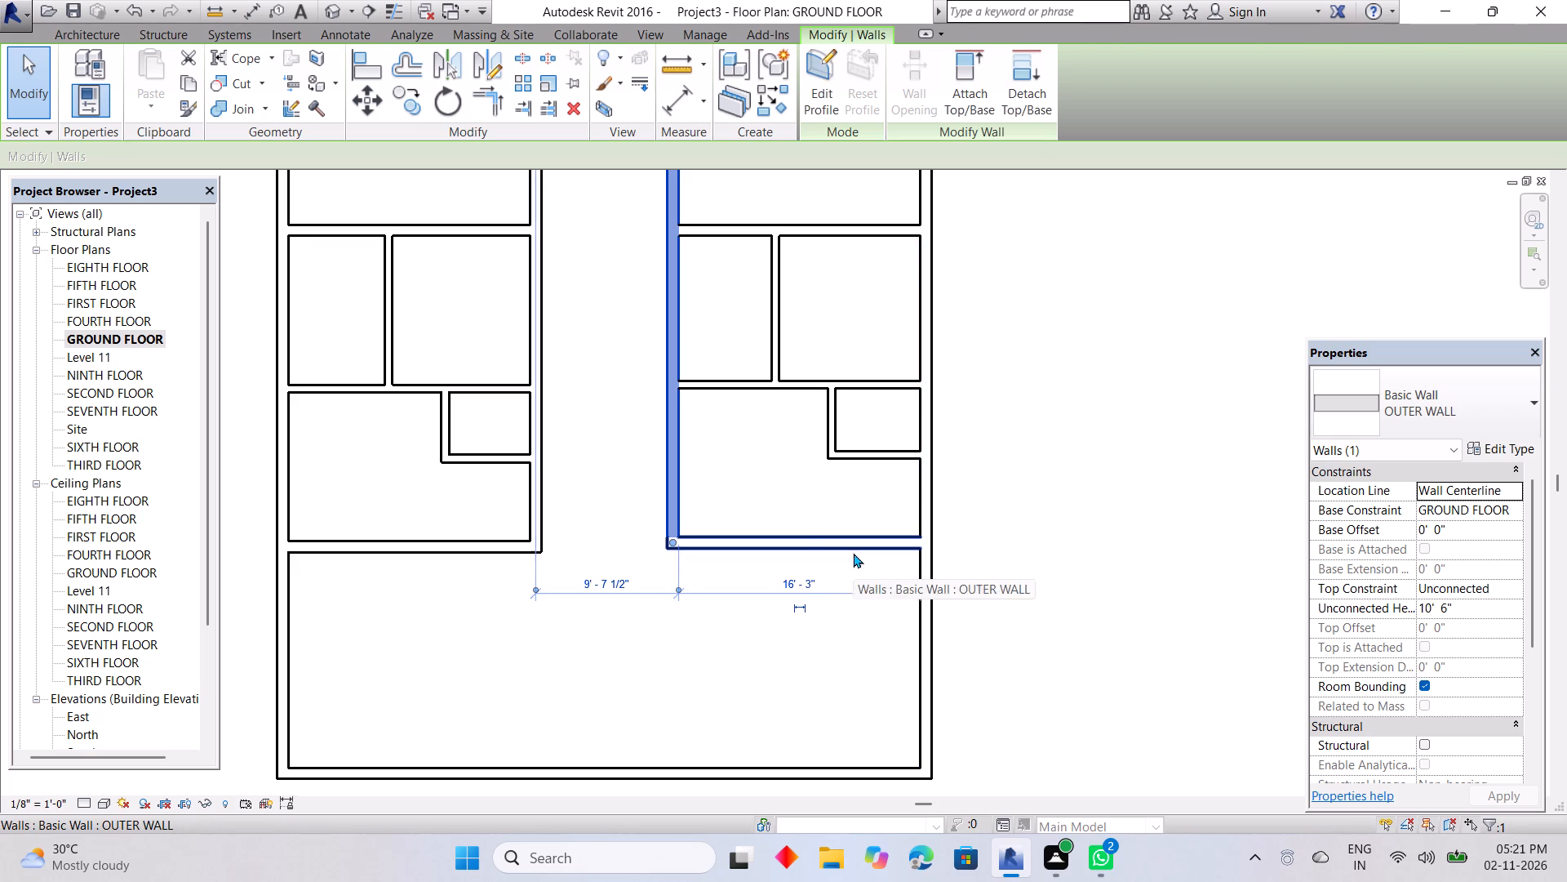
pyautogui.press('Escape')
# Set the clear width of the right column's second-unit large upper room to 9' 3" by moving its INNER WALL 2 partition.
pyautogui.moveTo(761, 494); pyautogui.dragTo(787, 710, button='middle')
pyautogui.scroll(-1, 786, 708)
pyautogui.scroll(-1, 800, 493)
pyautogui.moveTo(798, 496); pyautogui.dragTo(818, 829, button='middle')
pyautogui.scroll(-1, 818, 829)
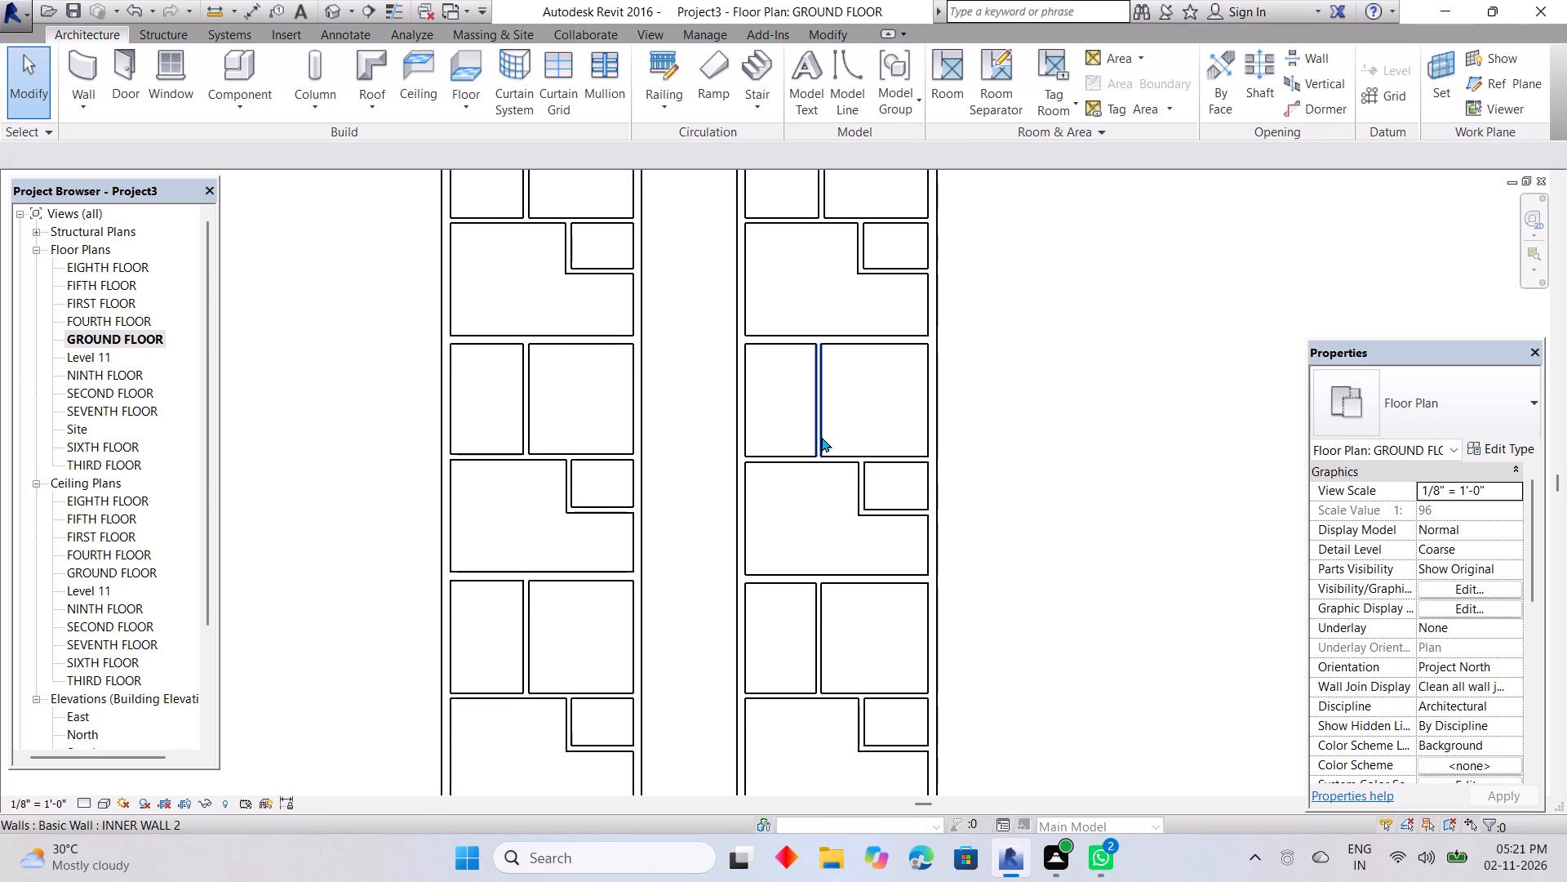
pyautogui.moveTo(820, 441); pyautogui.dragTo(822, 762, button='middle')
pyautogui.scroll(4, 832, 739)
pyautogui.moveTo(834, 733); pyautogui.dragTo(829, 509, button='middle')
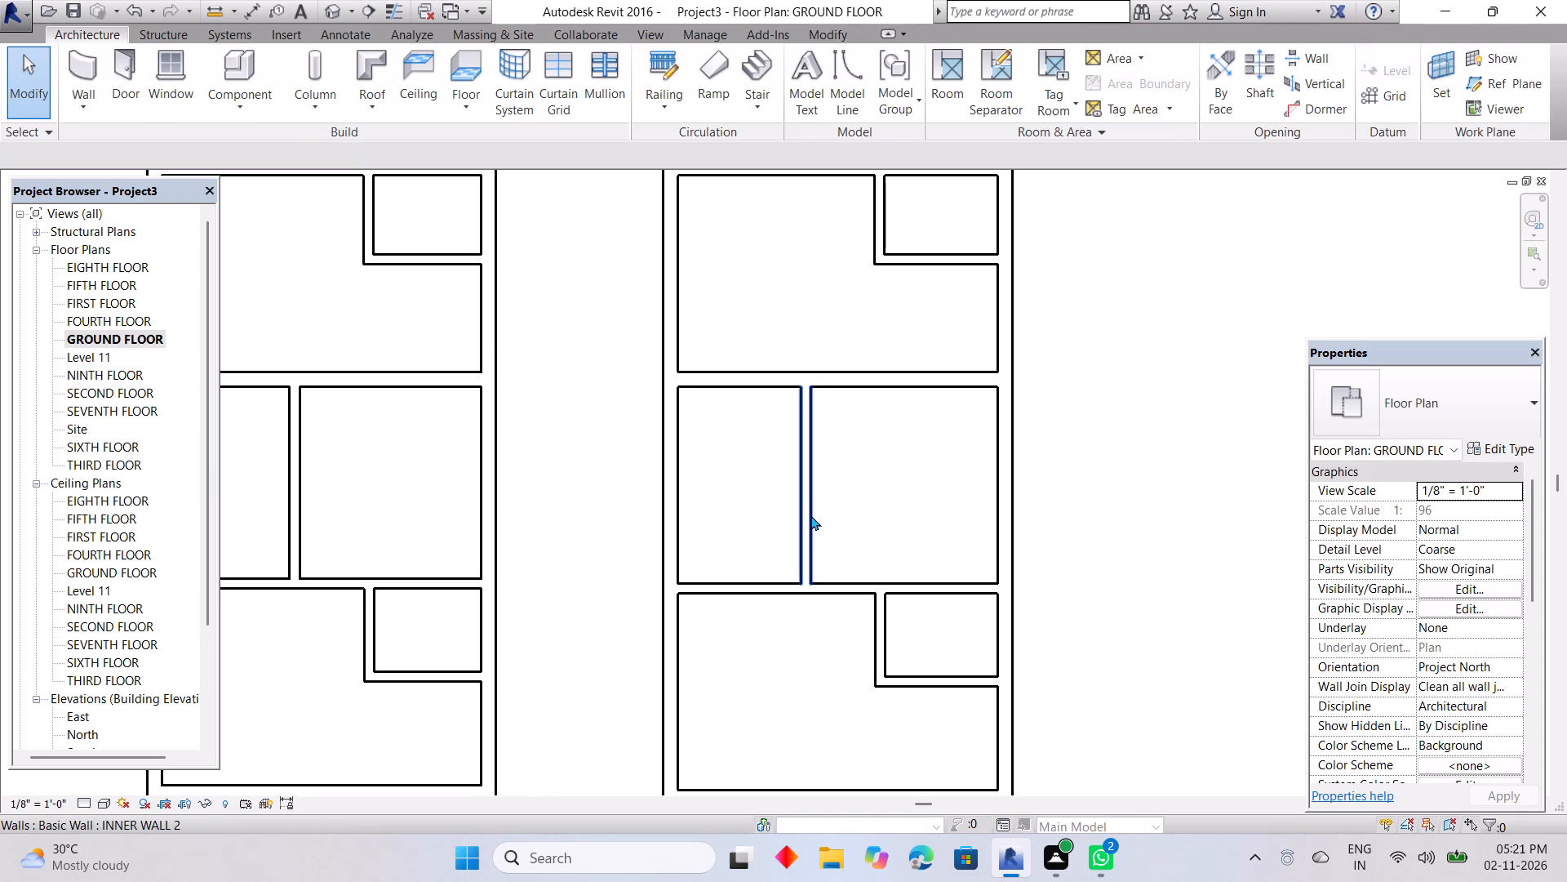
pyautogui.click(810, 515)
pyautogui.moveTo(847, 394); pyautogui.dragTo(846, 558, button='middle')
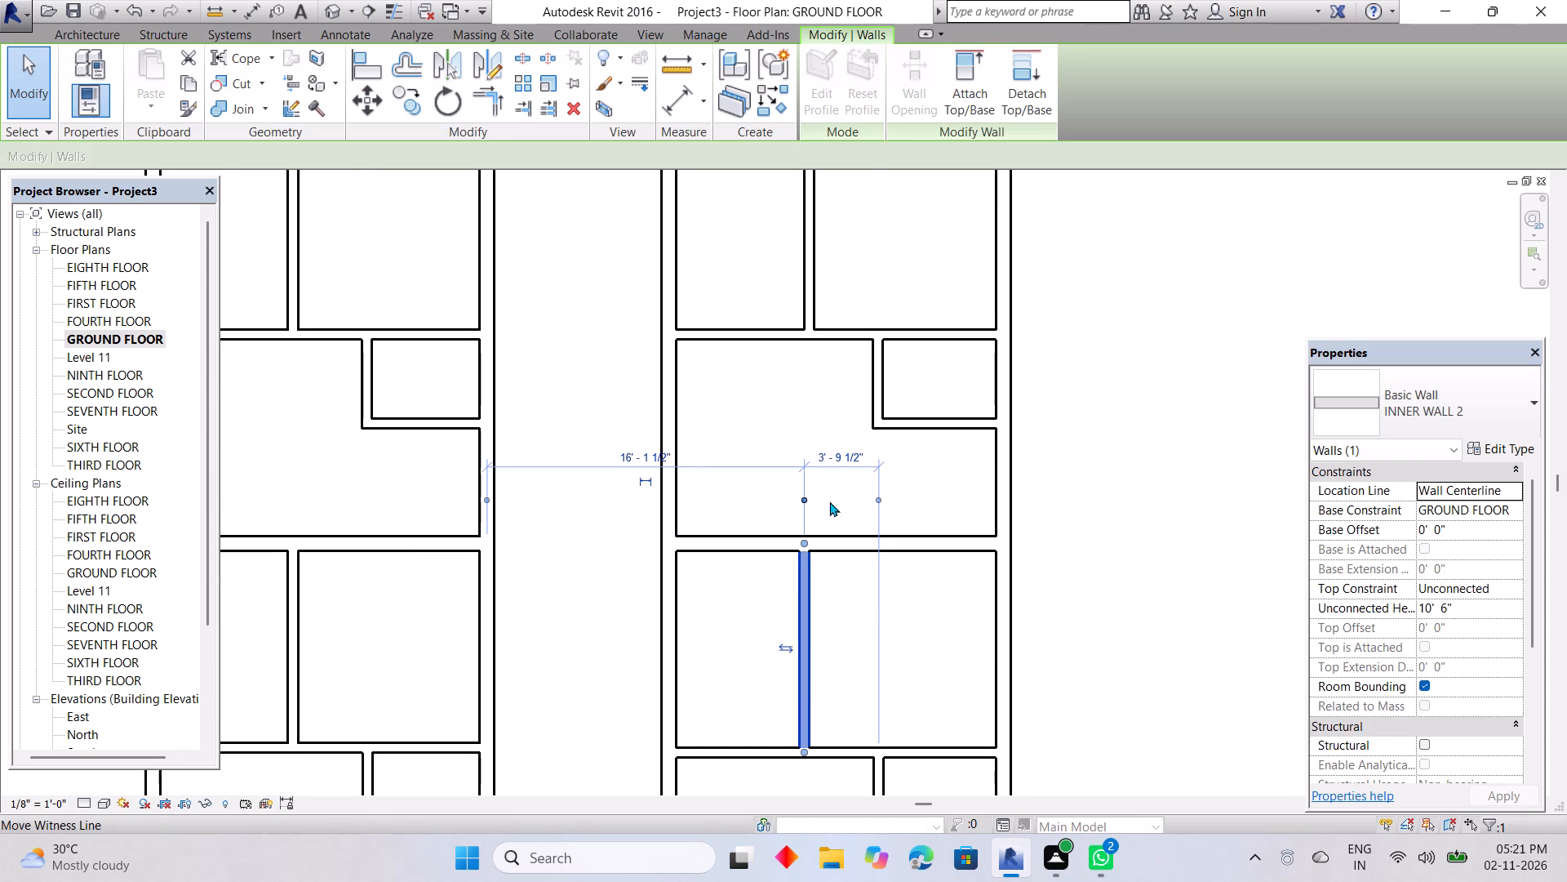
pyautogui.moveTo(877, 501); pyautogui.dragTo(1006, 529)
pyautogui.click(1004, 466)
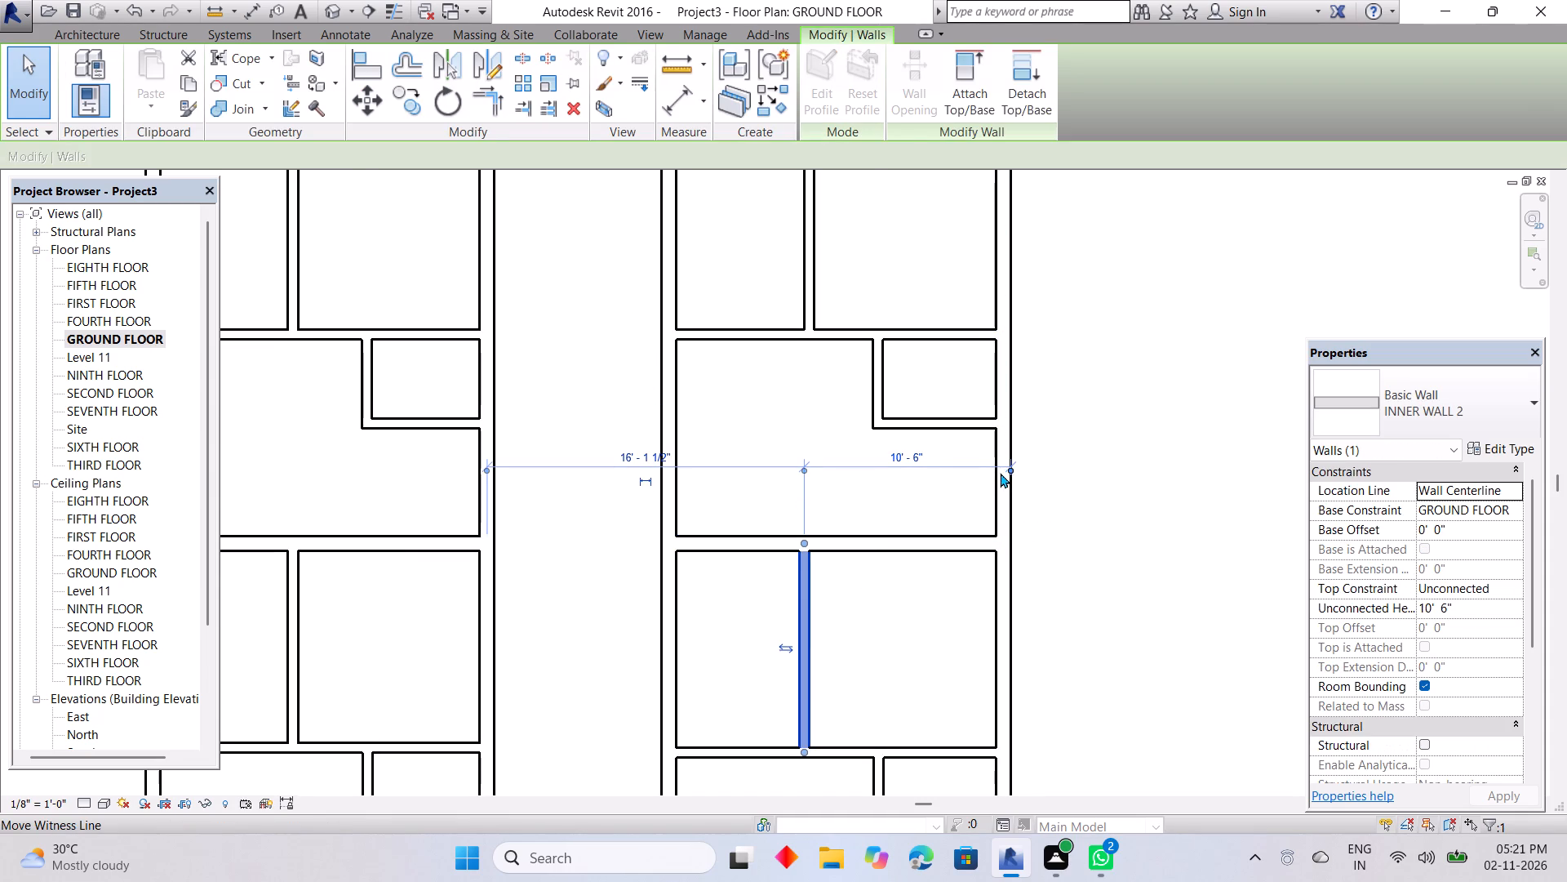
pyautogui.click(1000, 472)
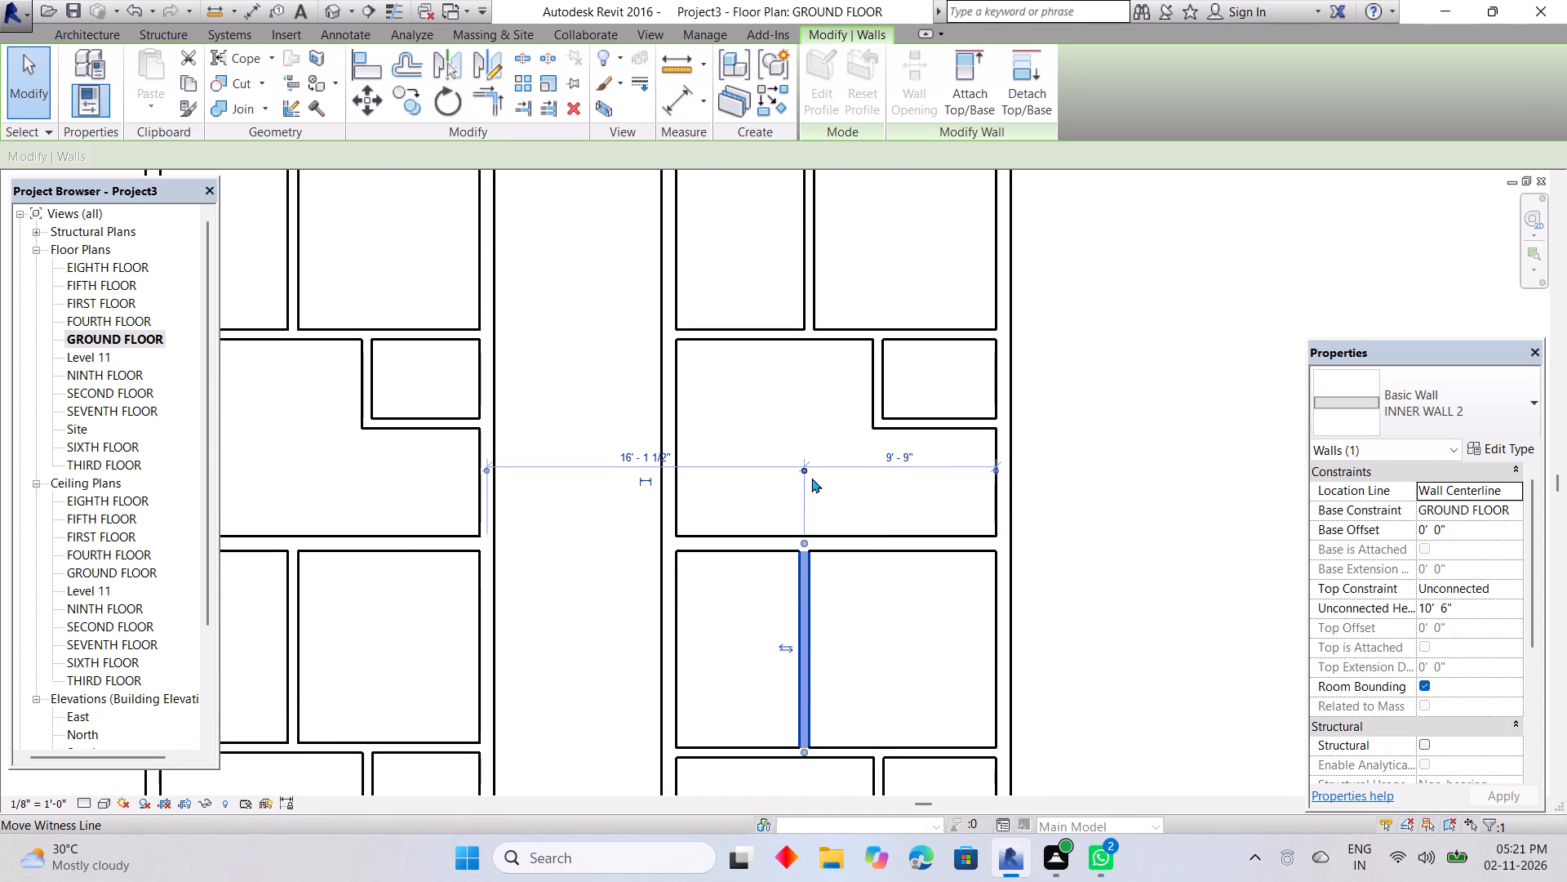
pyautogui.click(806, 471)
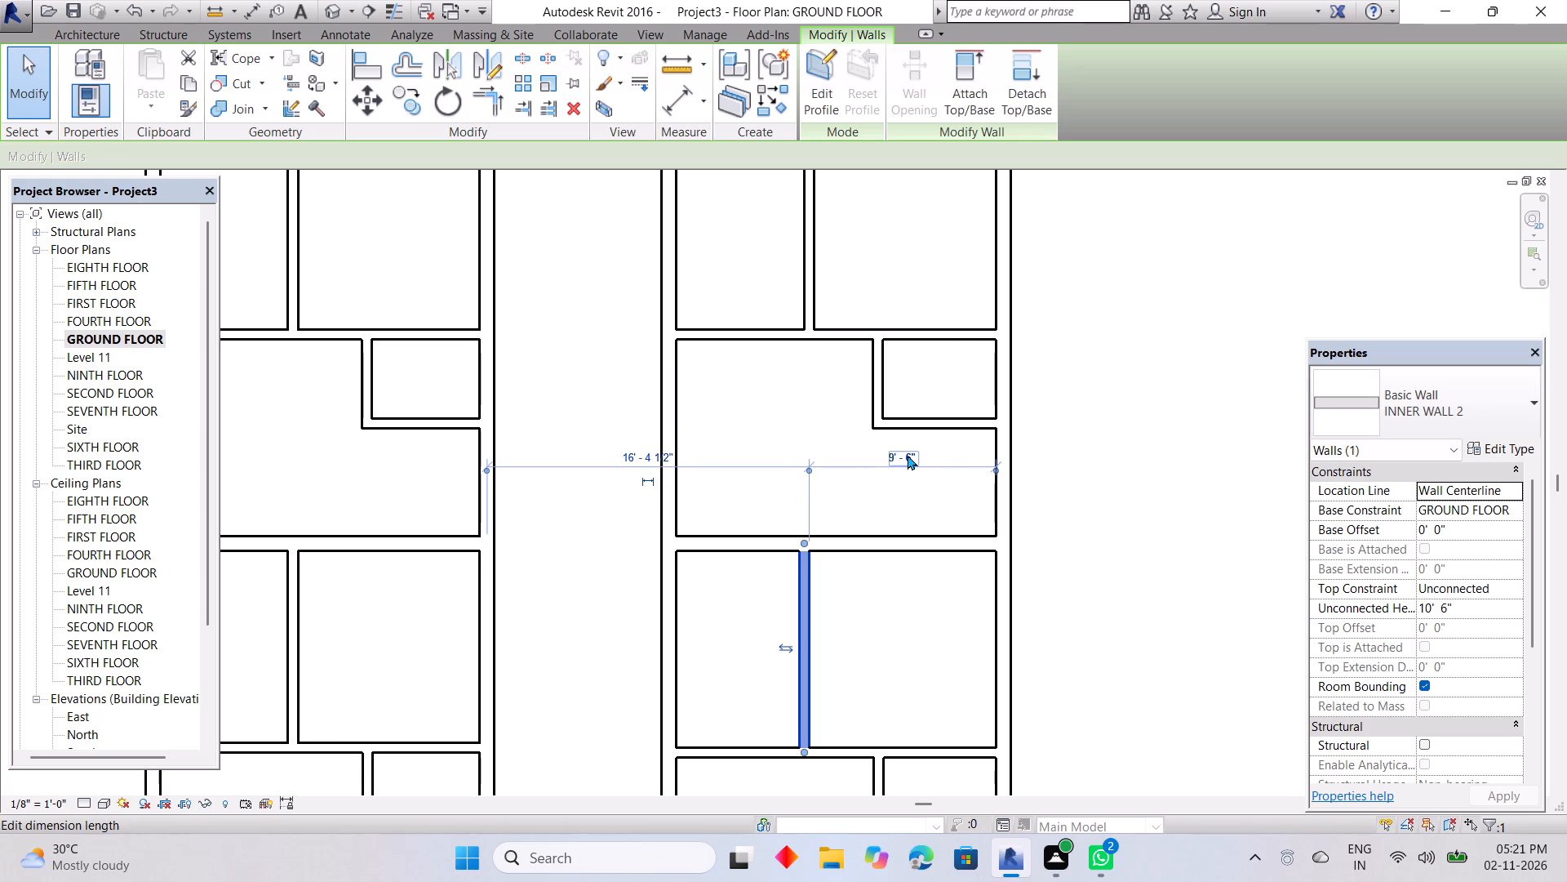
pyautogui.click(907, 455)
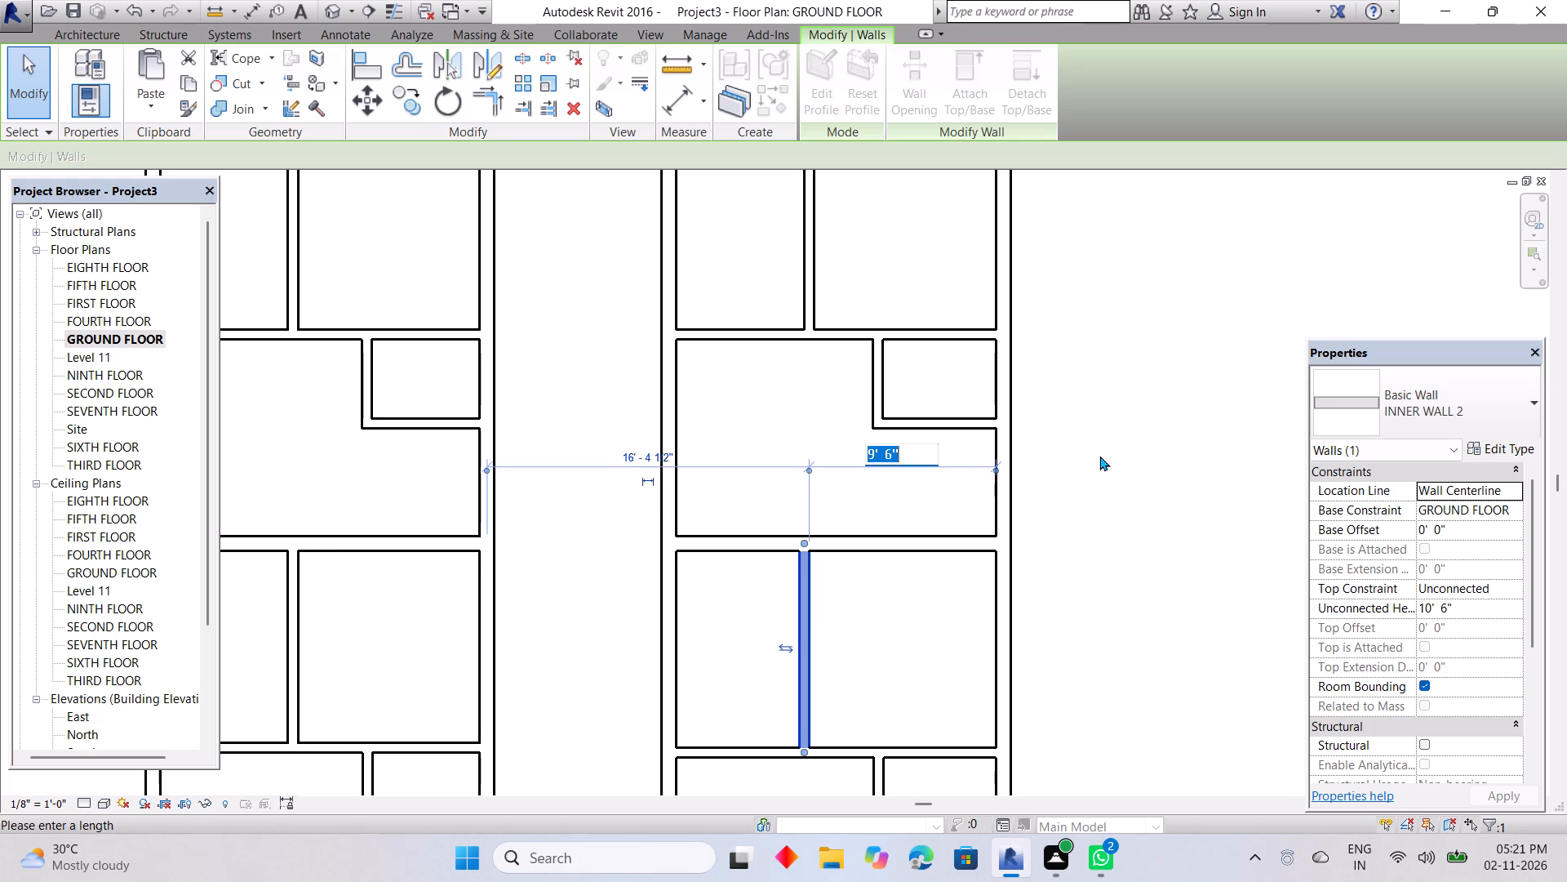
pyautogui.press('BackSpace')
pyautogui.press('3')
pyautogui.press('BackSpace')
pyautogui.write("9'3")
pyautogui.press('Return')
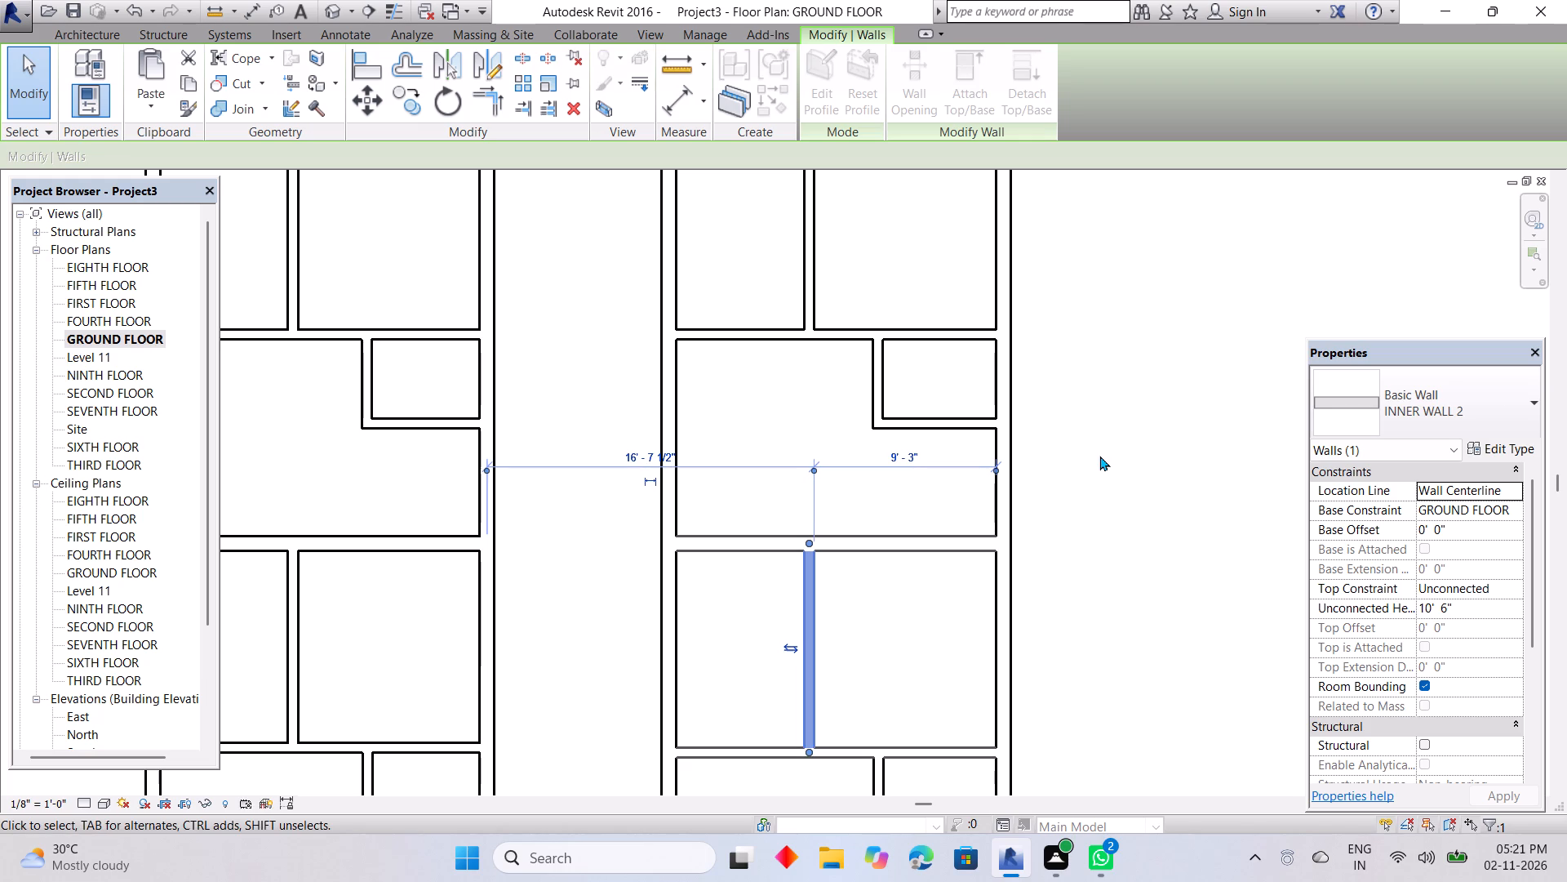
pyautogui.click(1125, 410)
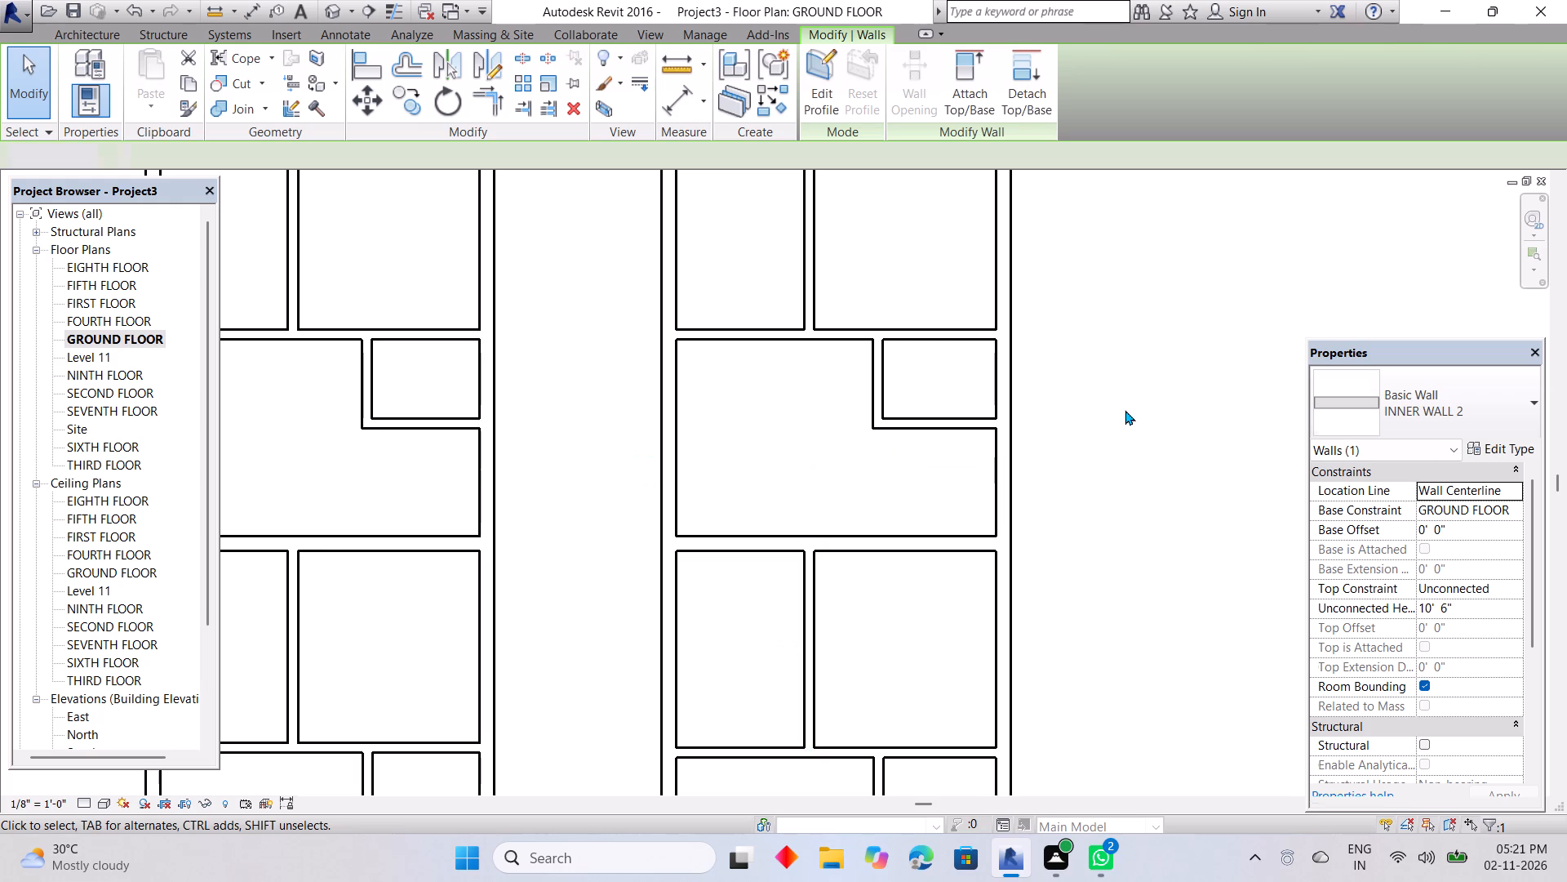
# Check the clear width of the small room in the right column's second unit from its vertical partition.
pyautogui.scroll(-3, 879, 604)
pyautogui.moveTo(879, 604); pyautogui.dragTo(898, 534, button='middle')
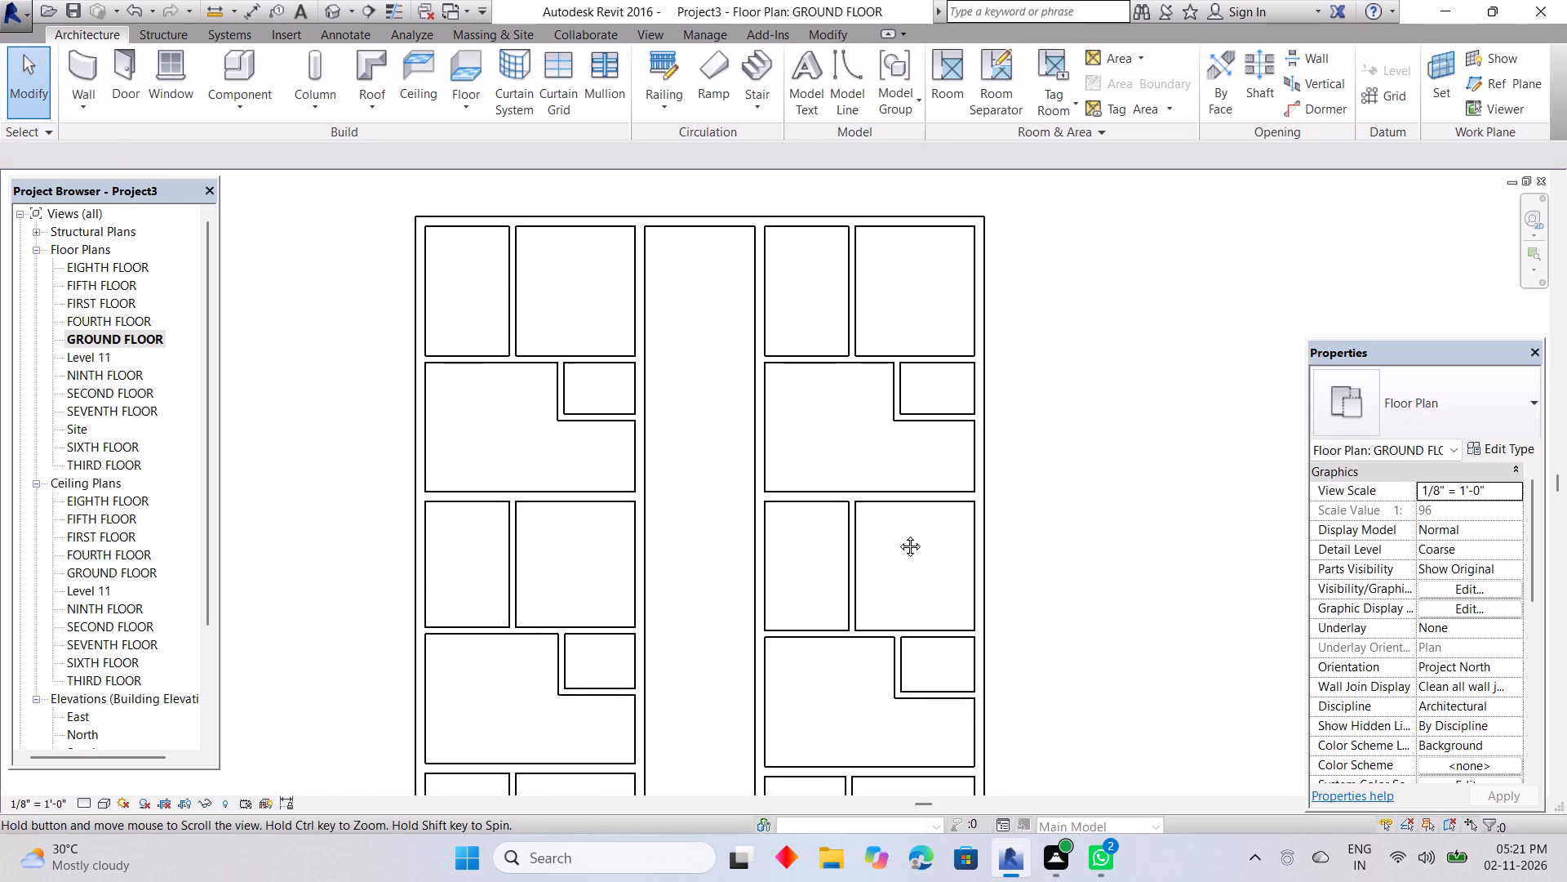
pyautogui.moveTo(898, 534); pyautogui.dragTo(897, 532, button='middle')
pyautogui.moveTo(891, 575); pyautogui.dragTo(877, 494, button='middle')
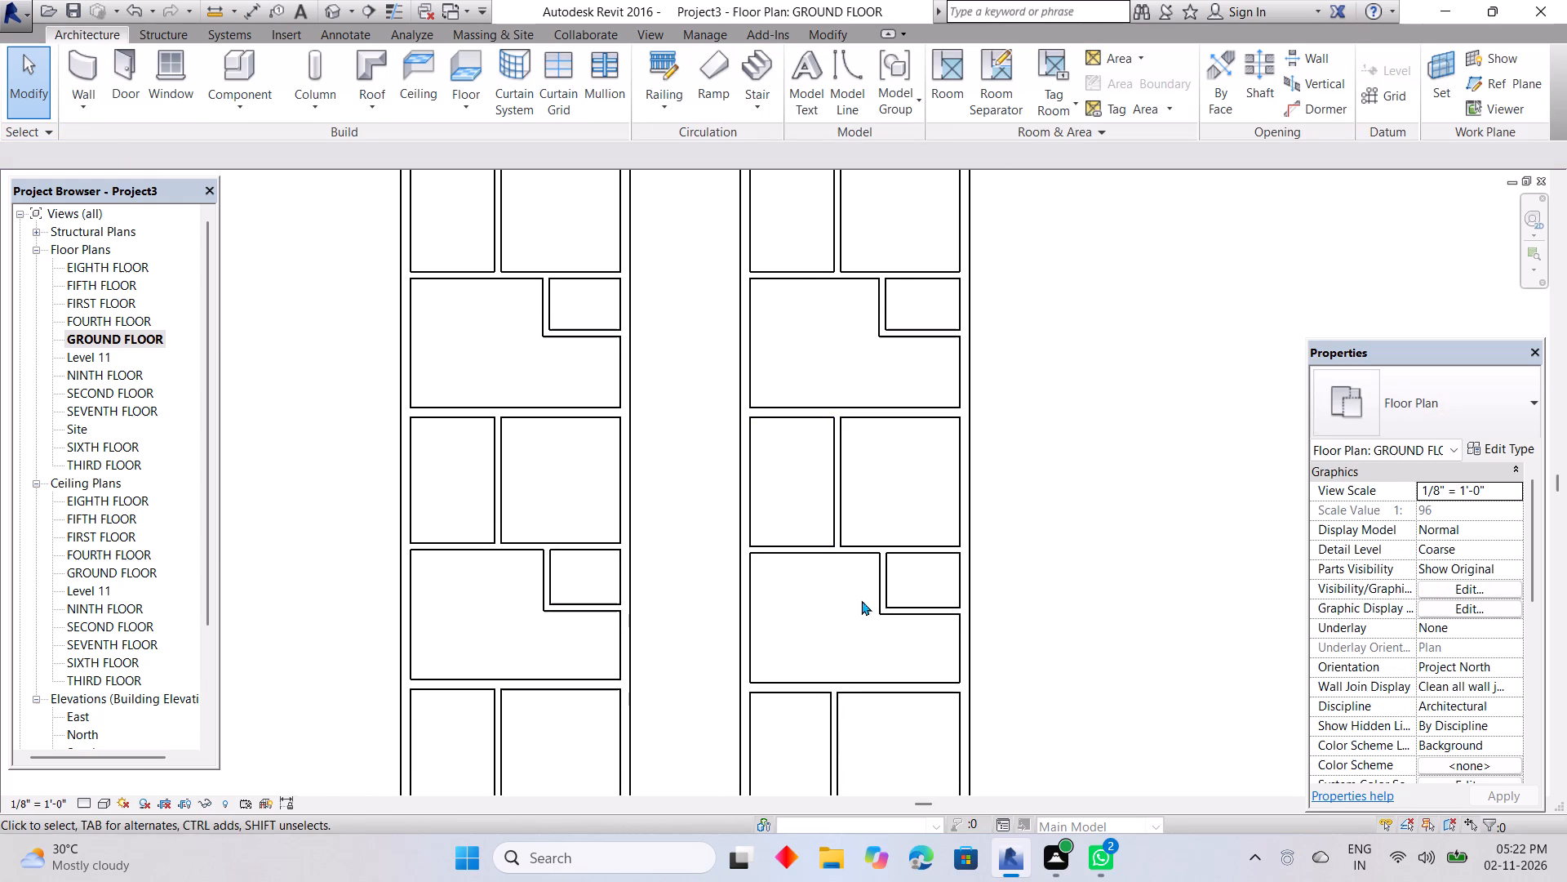
pyautogui.moveTo(847, 635); pyautogui.dragTo(849, 466, button='middle')
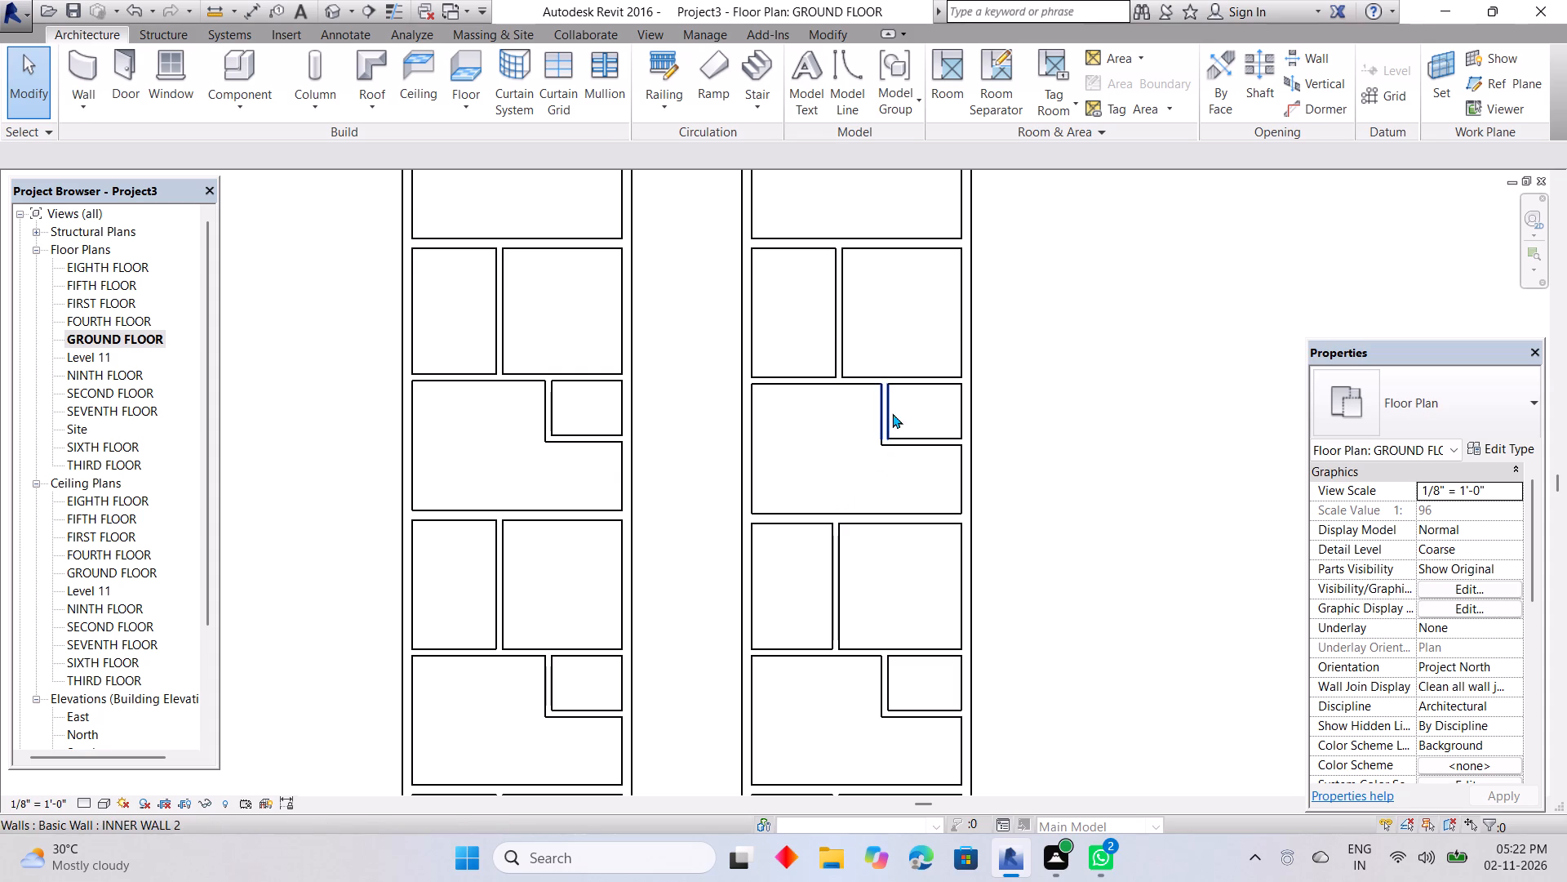
pyautogui.click(891, 413)
pyautogui.moveTo(897, 458); pyautogui.dragTo(829, 621, button='middle')
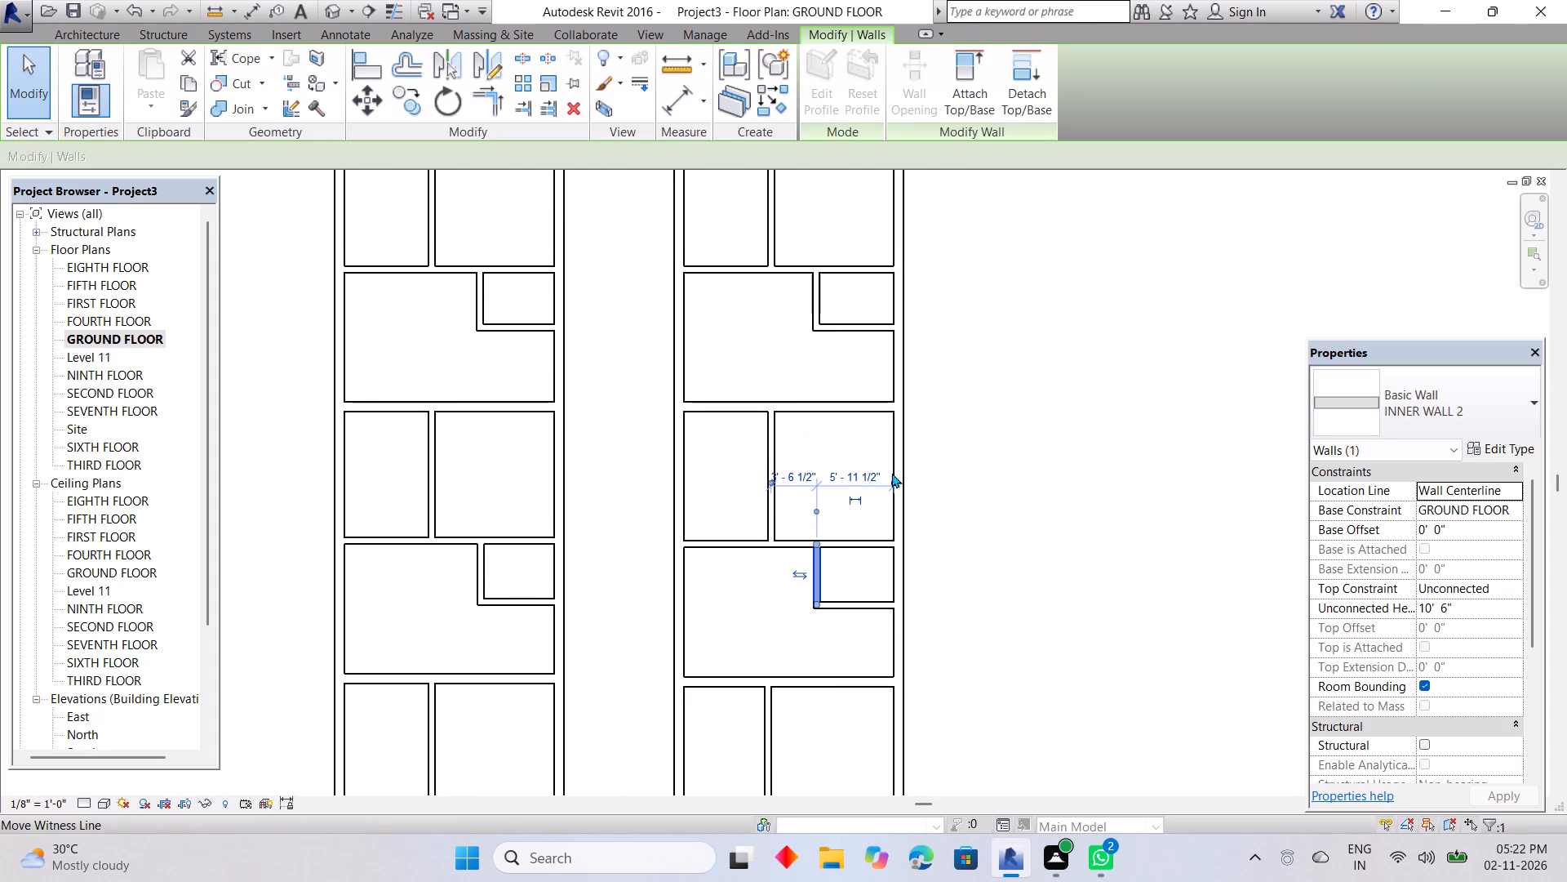
pyautogui.click(816, 506)
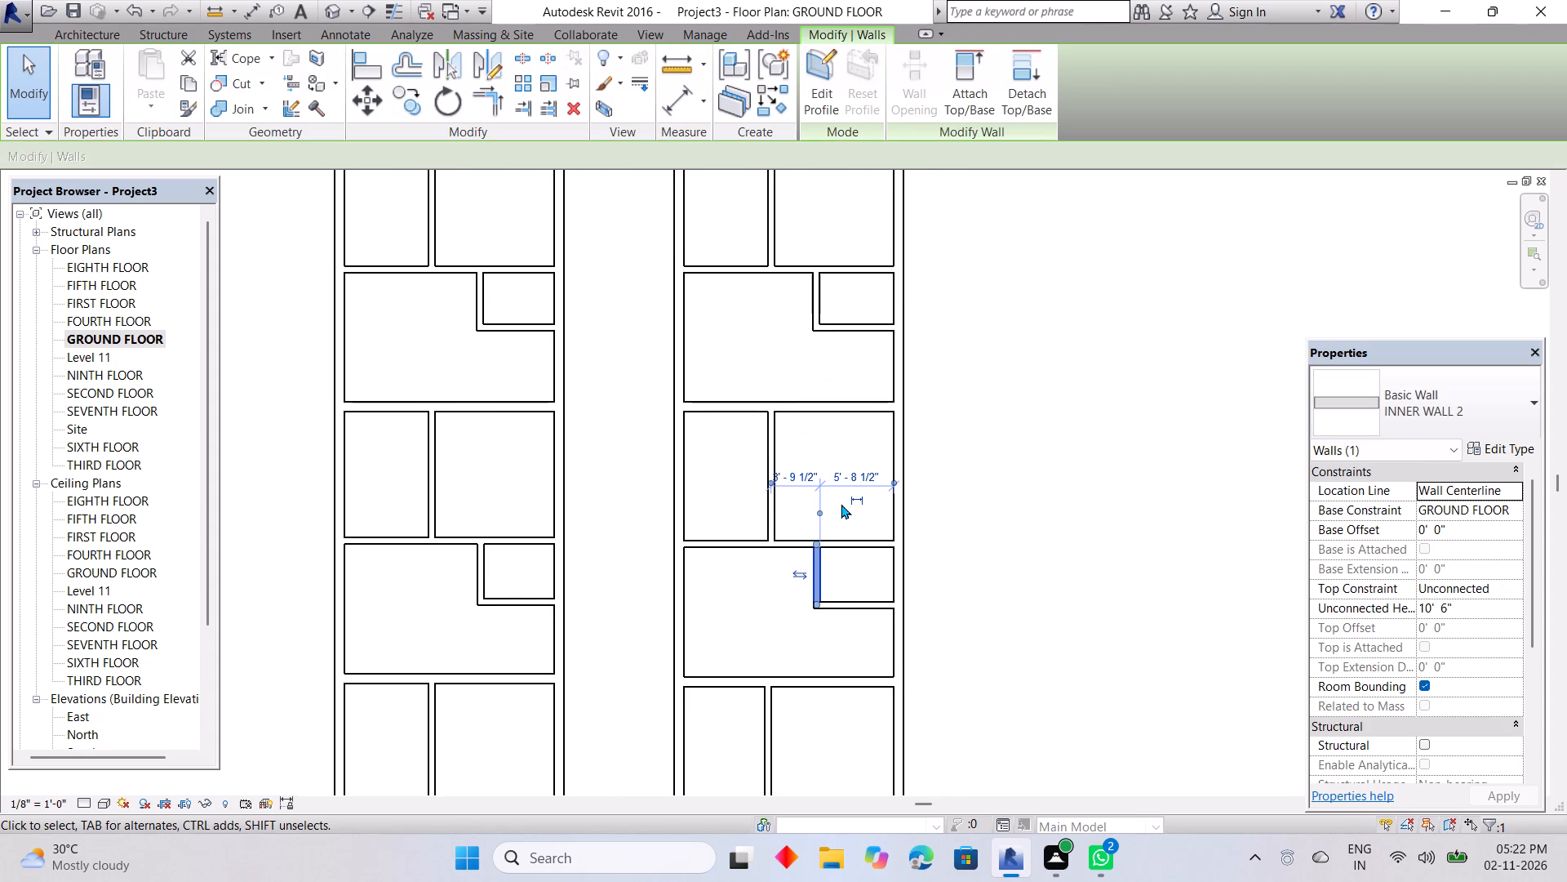
pyautogui.scroll(-5, 836, 528)
pyautogui.moveTo(826, 571); pyautogui.dragTo(877, 443, button='middle')
pyautogui.press('Escape')
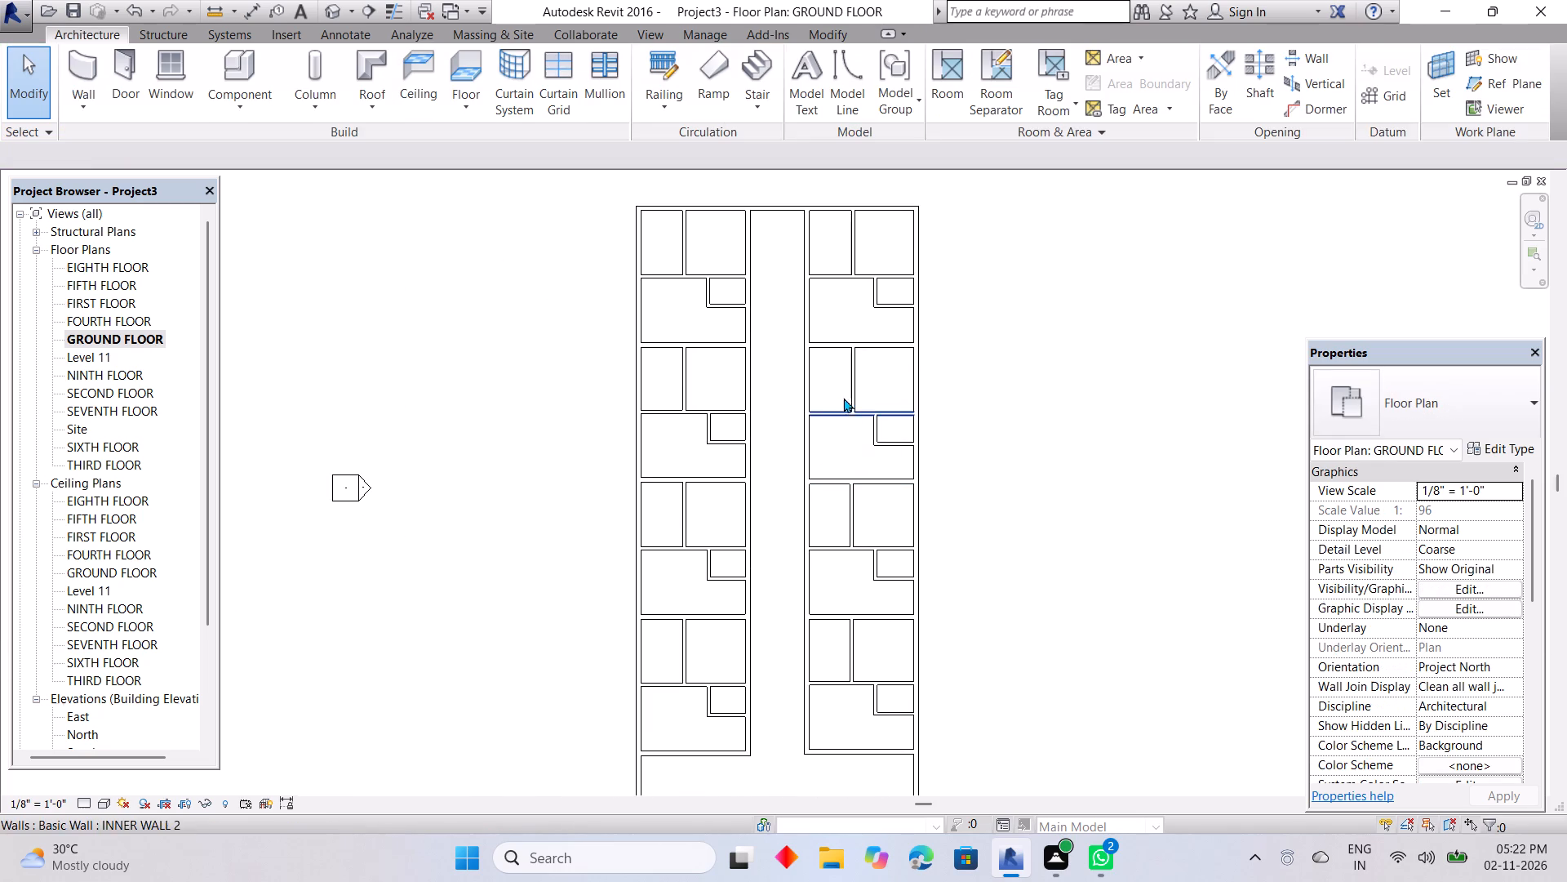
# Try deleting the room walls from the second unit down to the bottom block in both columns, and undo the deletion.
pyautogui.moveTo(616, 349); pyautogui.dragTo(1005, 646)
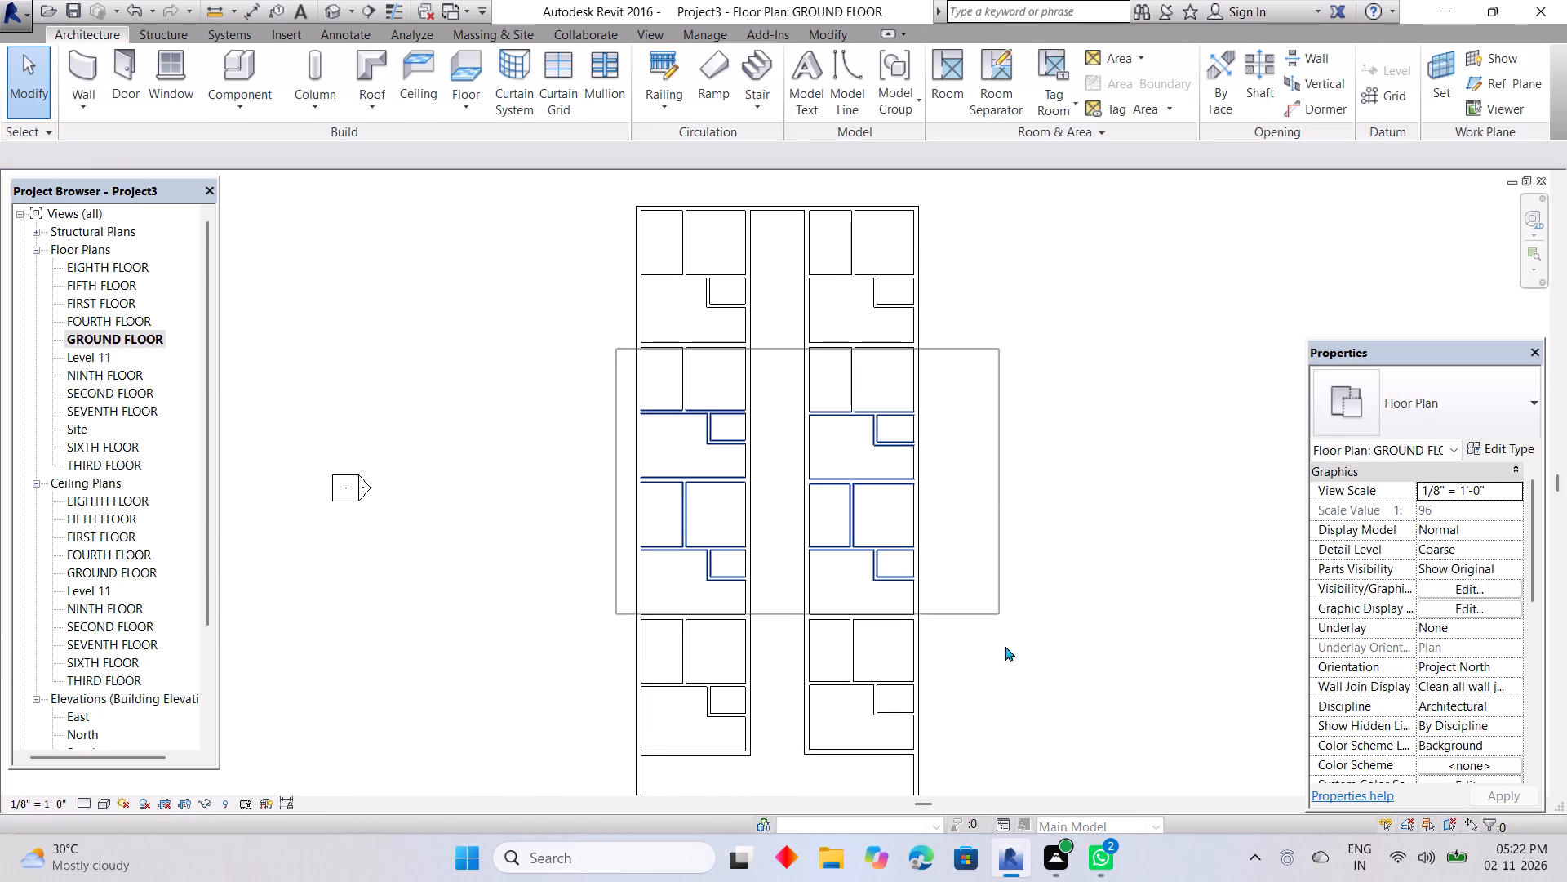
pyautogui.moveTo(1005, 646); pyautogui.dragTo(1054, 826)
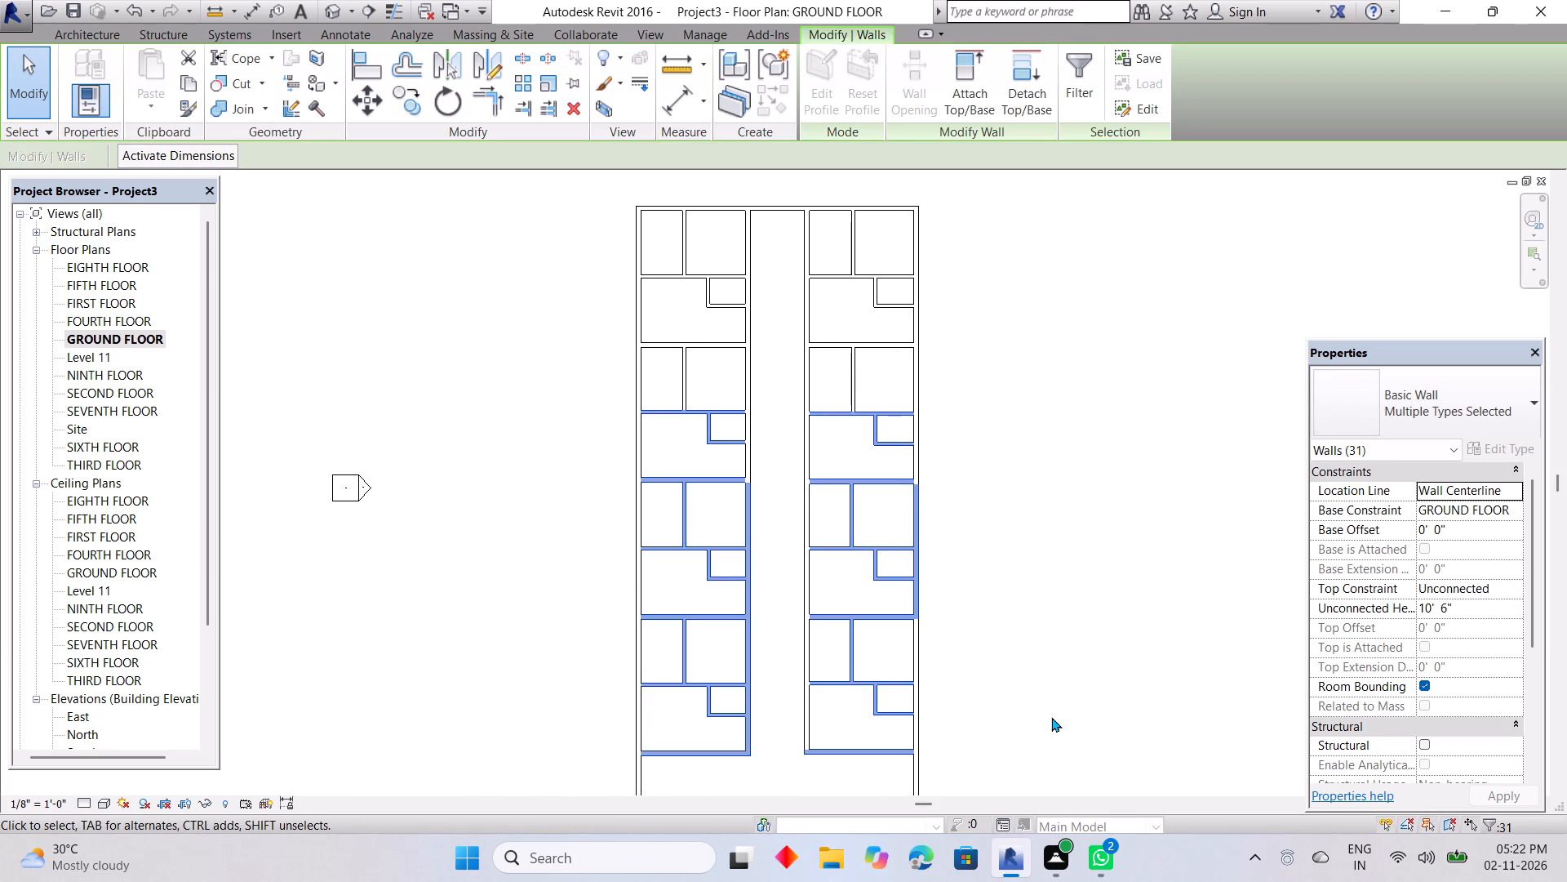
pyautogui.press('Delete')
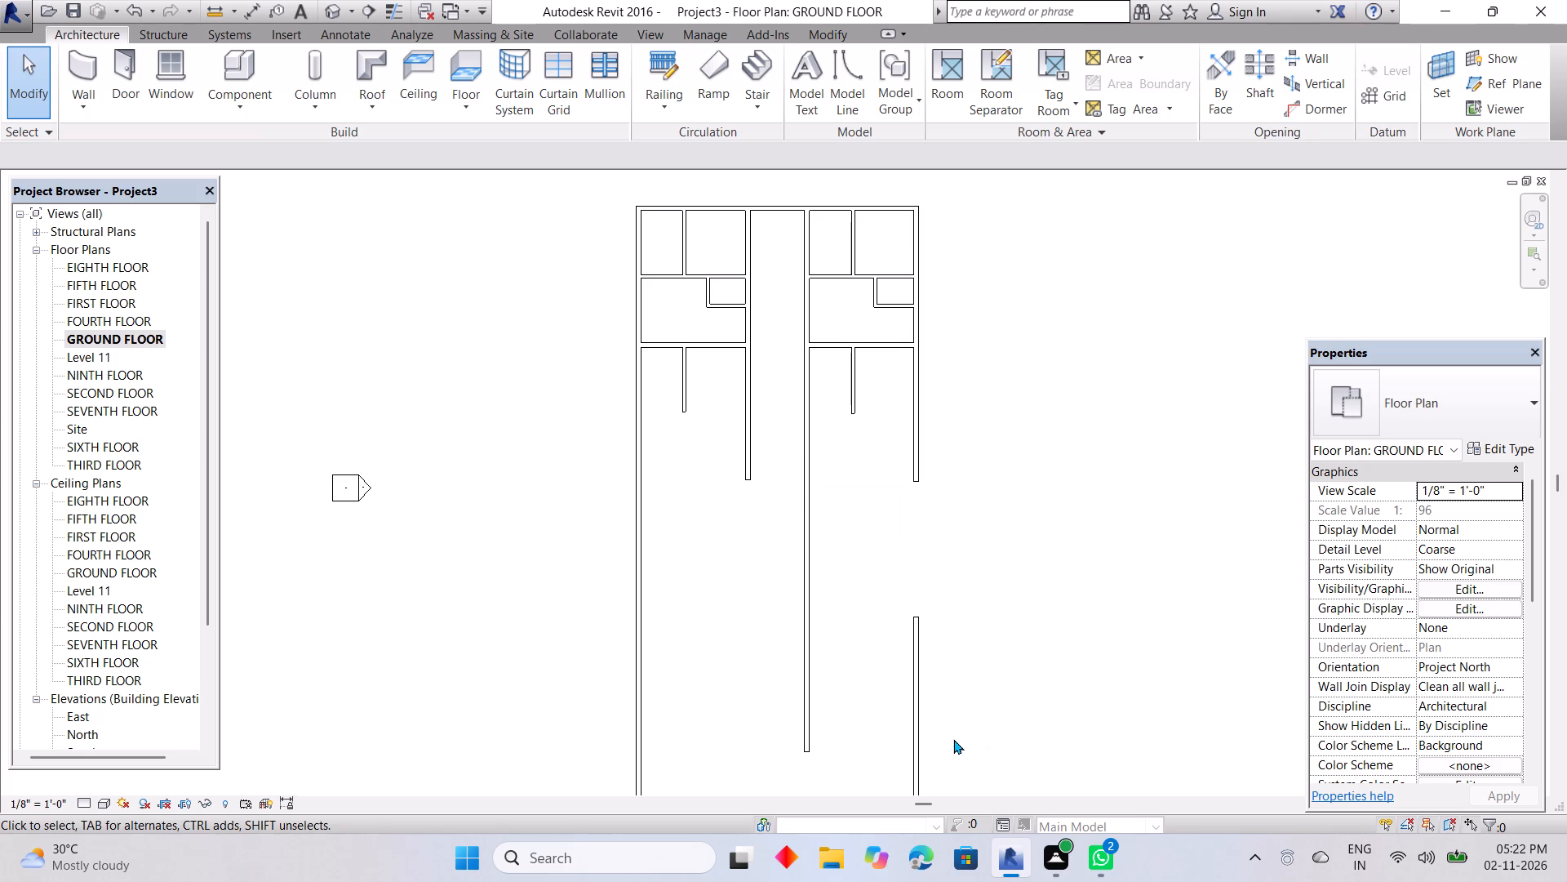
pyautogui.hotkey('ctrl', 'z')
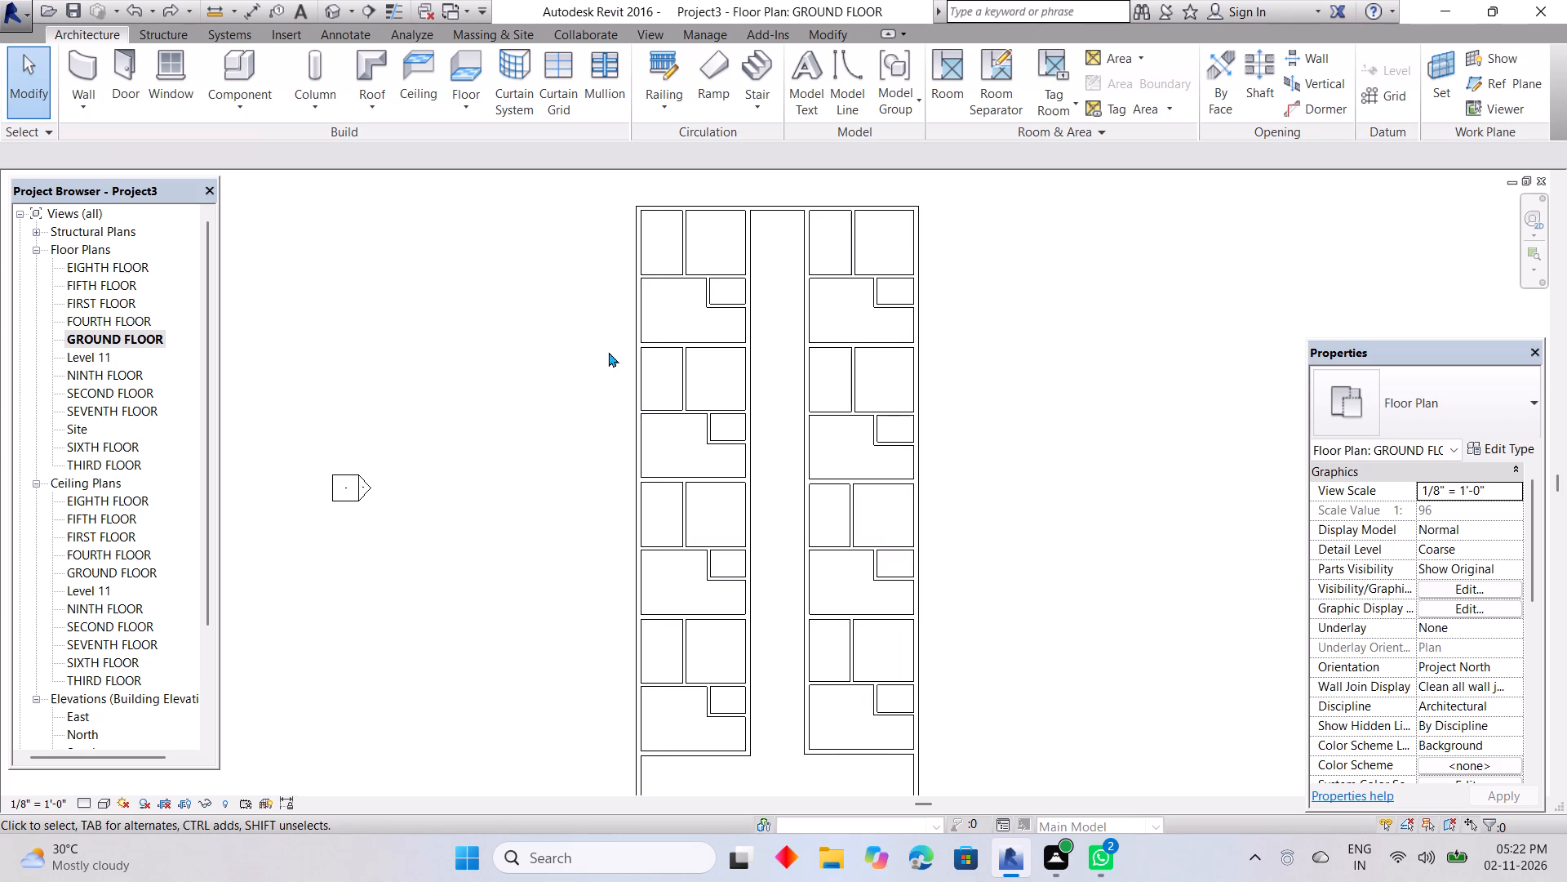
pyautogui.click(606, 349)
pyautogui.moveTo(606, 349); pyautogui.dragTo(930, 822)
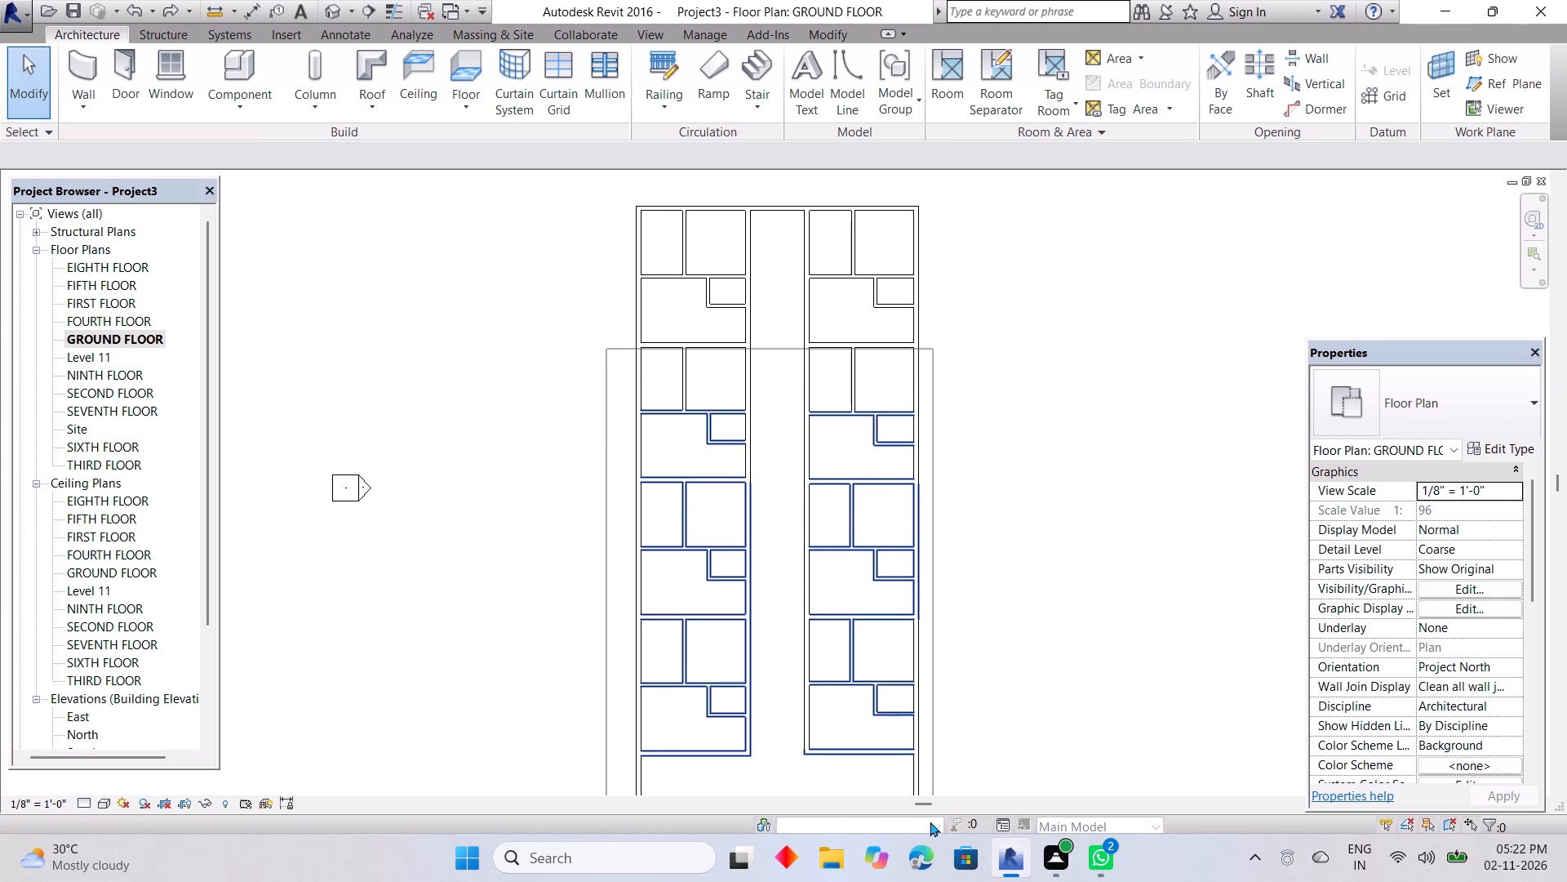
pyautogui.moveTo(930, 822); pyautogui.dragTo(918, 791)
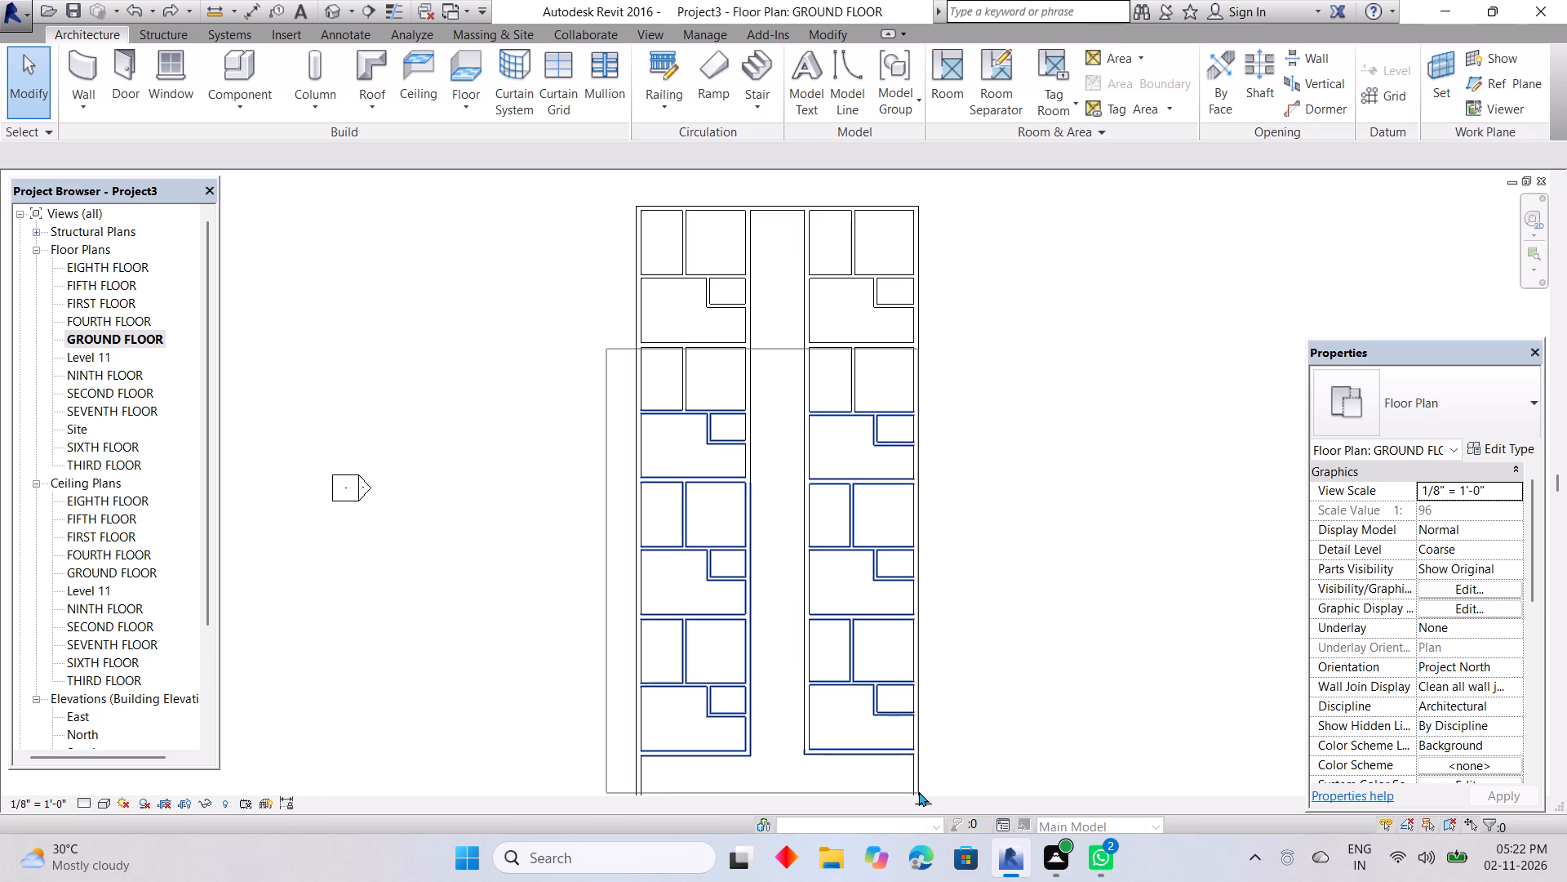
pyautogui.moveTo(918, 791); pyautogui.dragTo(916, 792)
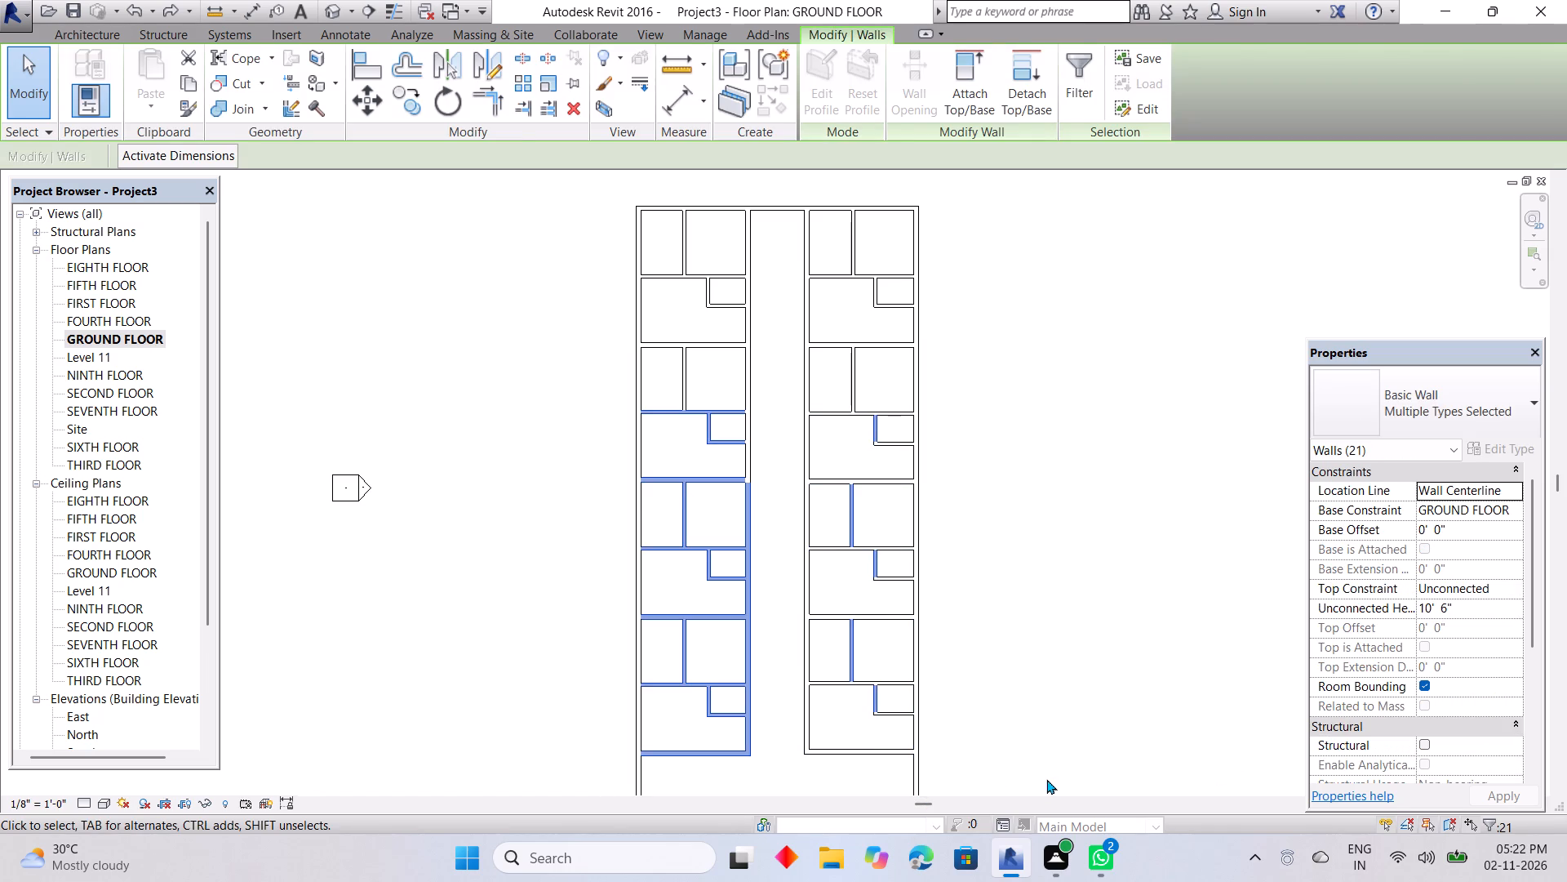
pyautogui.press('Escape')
# Delete both columns' room walls below the top units, including the leftover second-unit partitions and the left column's corridor-side wall.
pyautogui.moveTo(582, 349); pyautogui.dragTo(1066, 814)
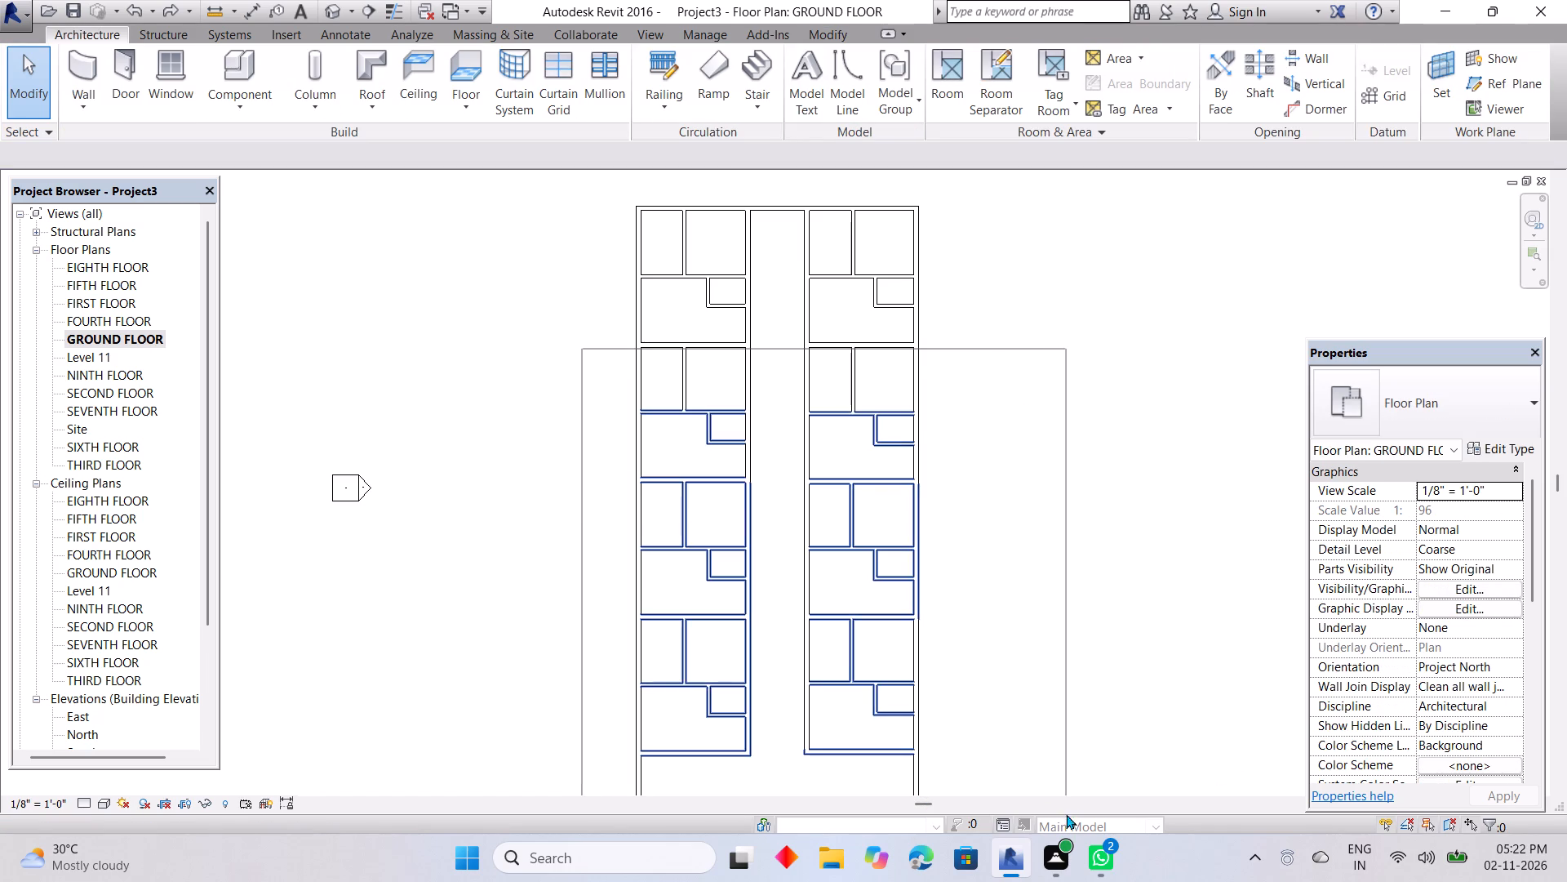
pyautogui.moveTo(1066, 814); pyautogui.dragTo(1066, 827)
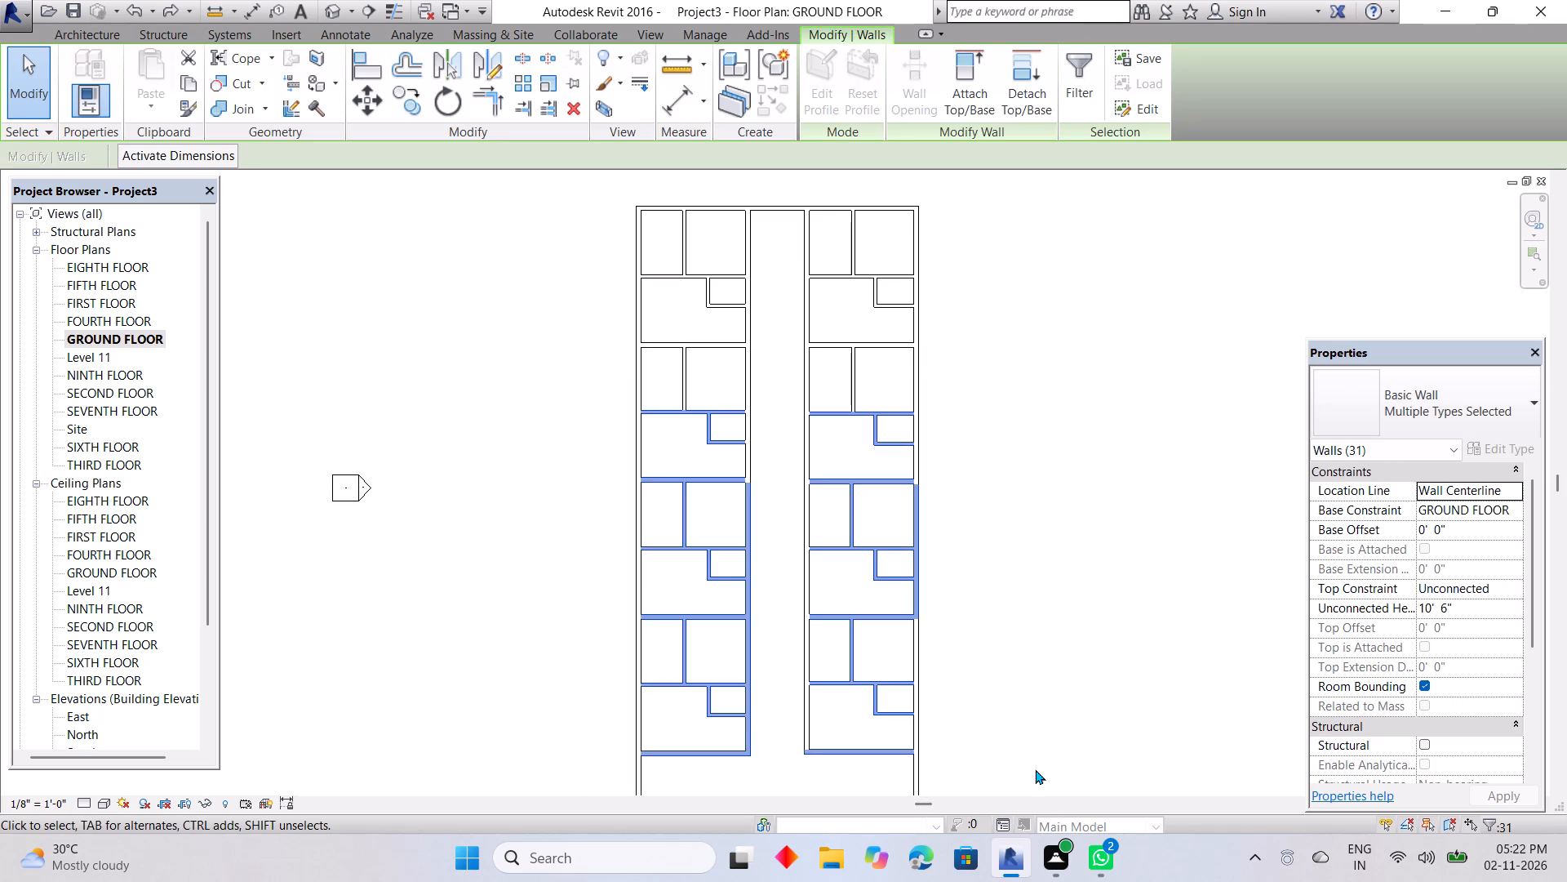
pyautogui.press('Delete')
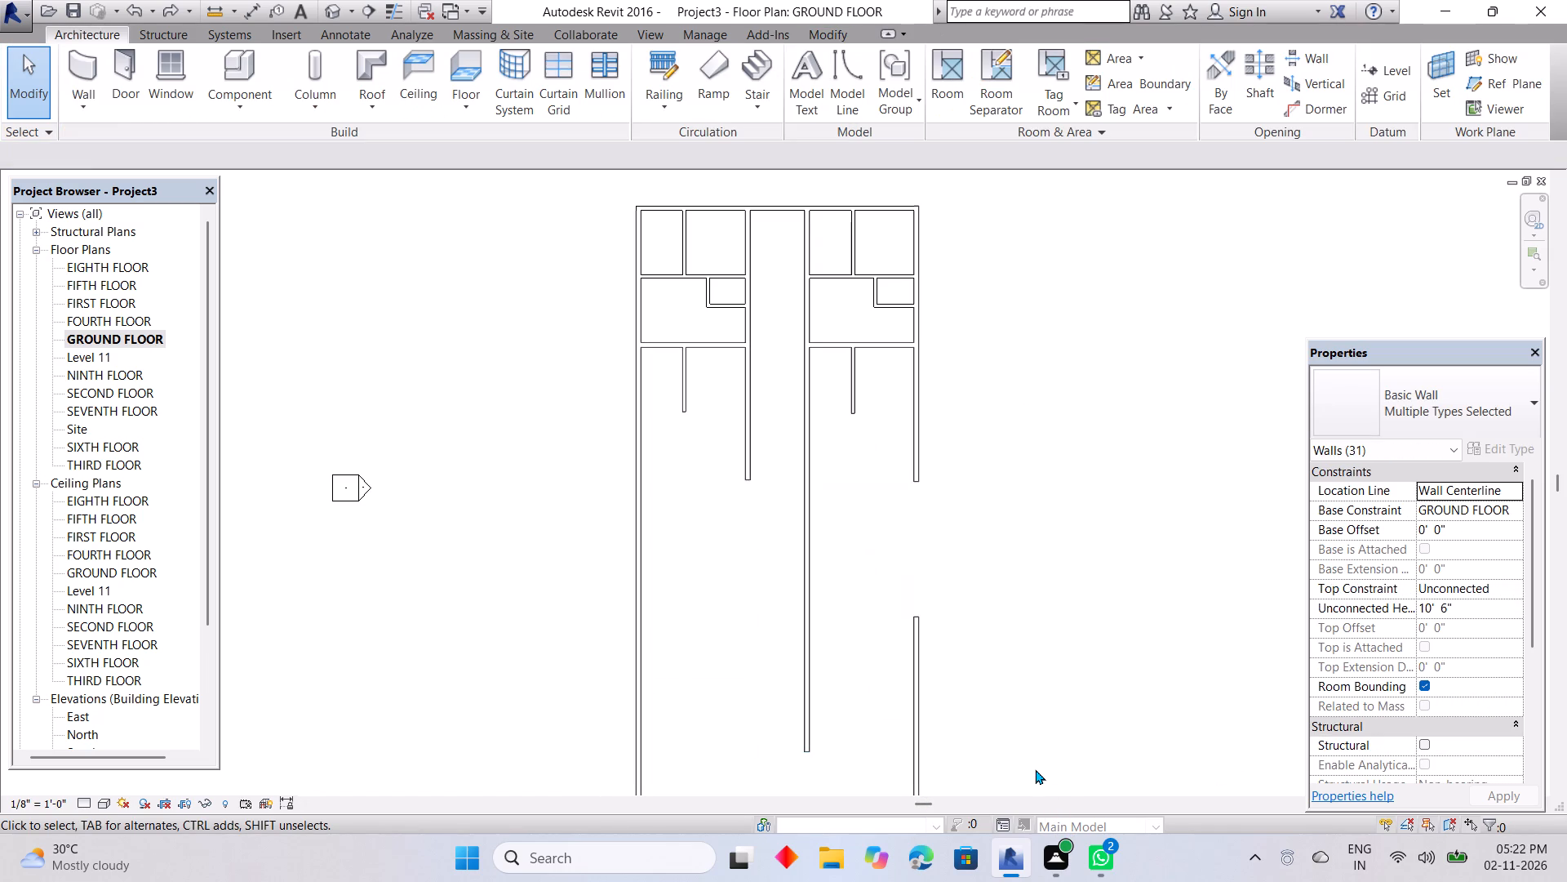
pyautogui.click(852, 387)
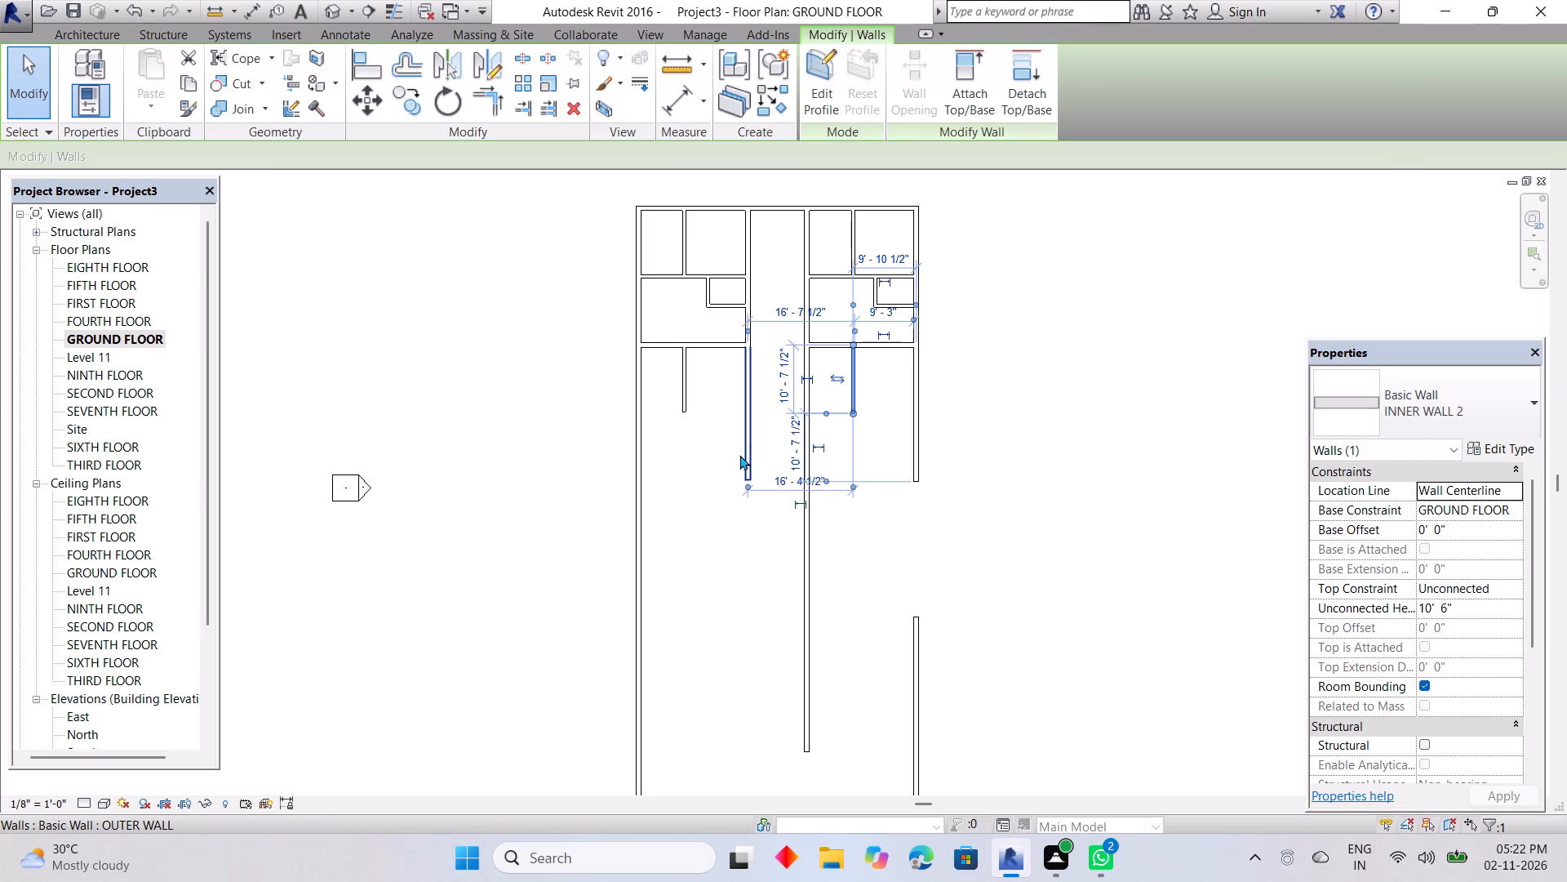
pyautogui.keyDown('ctrl'); pyautogui.click(739, 457); pyautogui.keyUp('ctrl')
pyautogui.keyDown('ctrl'); pyautogui.click(683, 394); pyautogui.keyUp('ctrl')
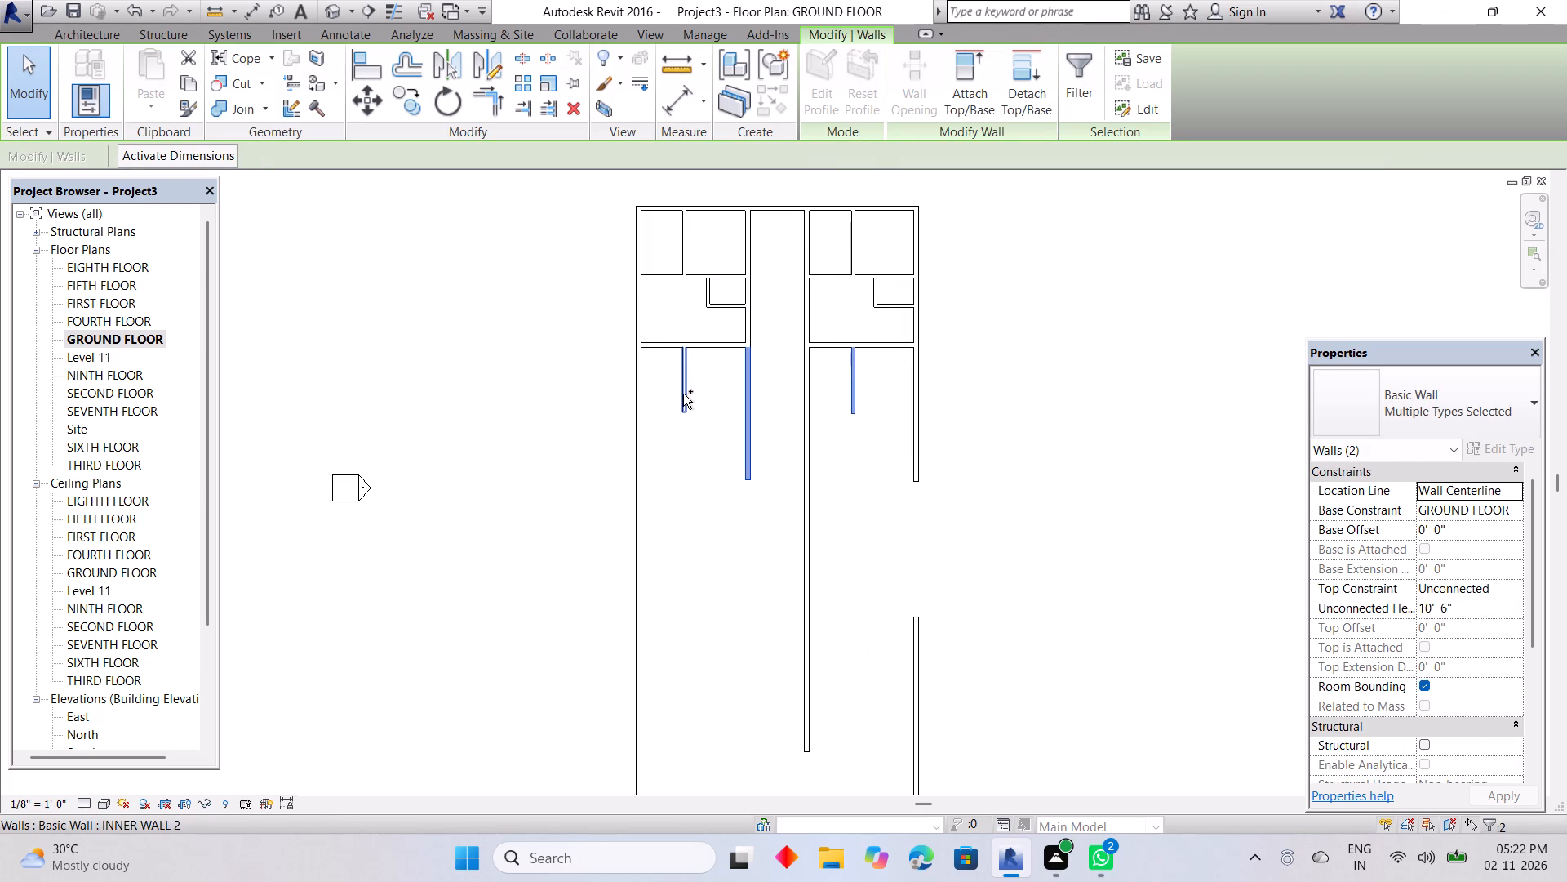
pyautogui.press('Delete')
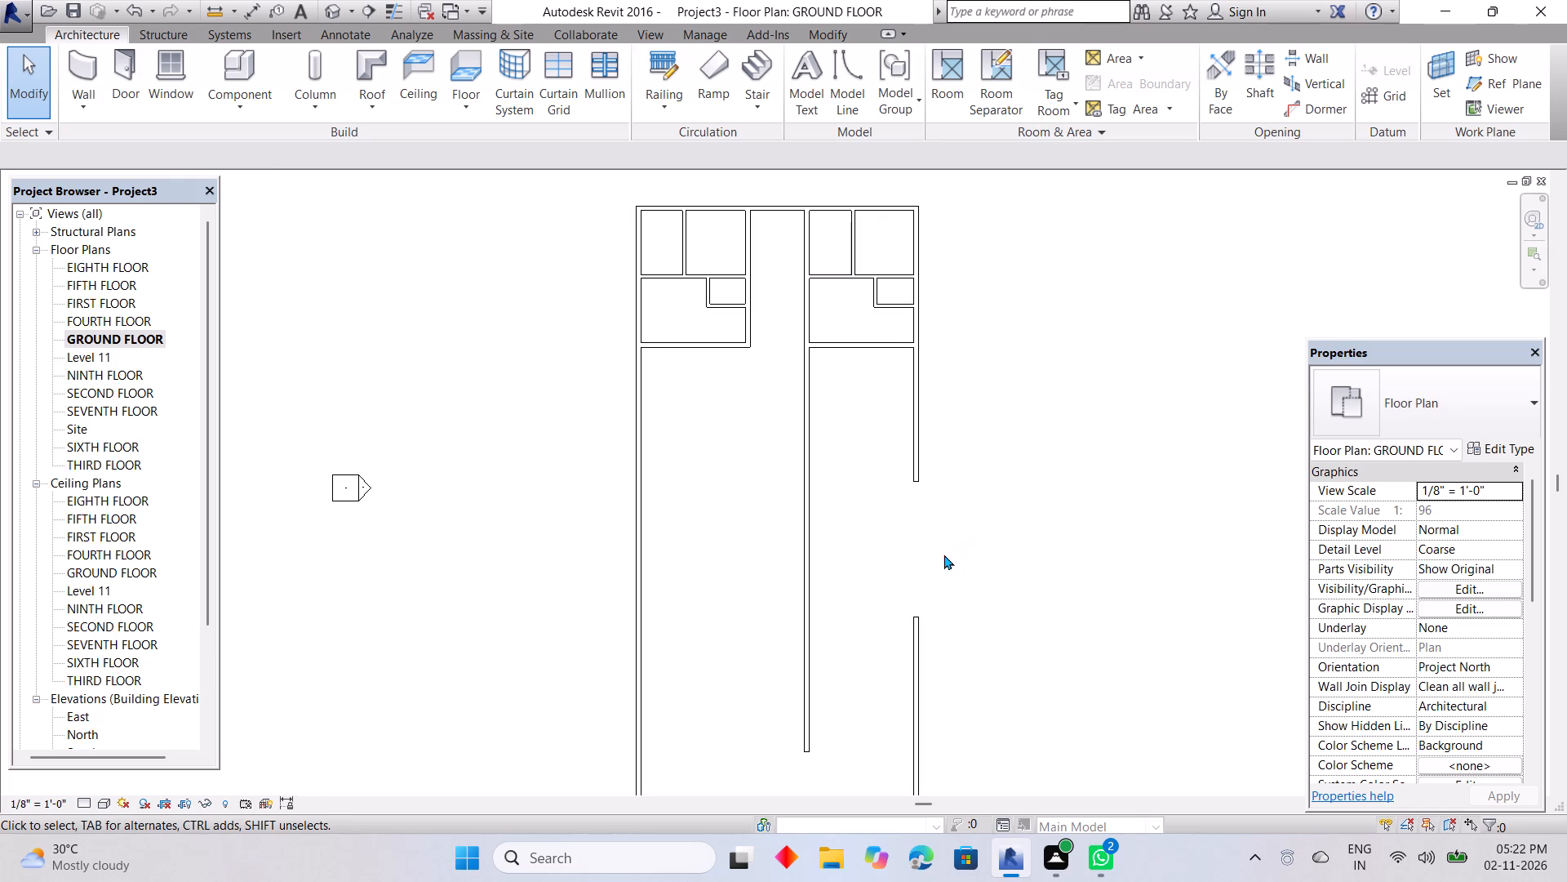
# Draw an OUTER WALL segment closing the gap in the right column's outer wall.
pyautogui.press('w')
pyautogui.press('space')
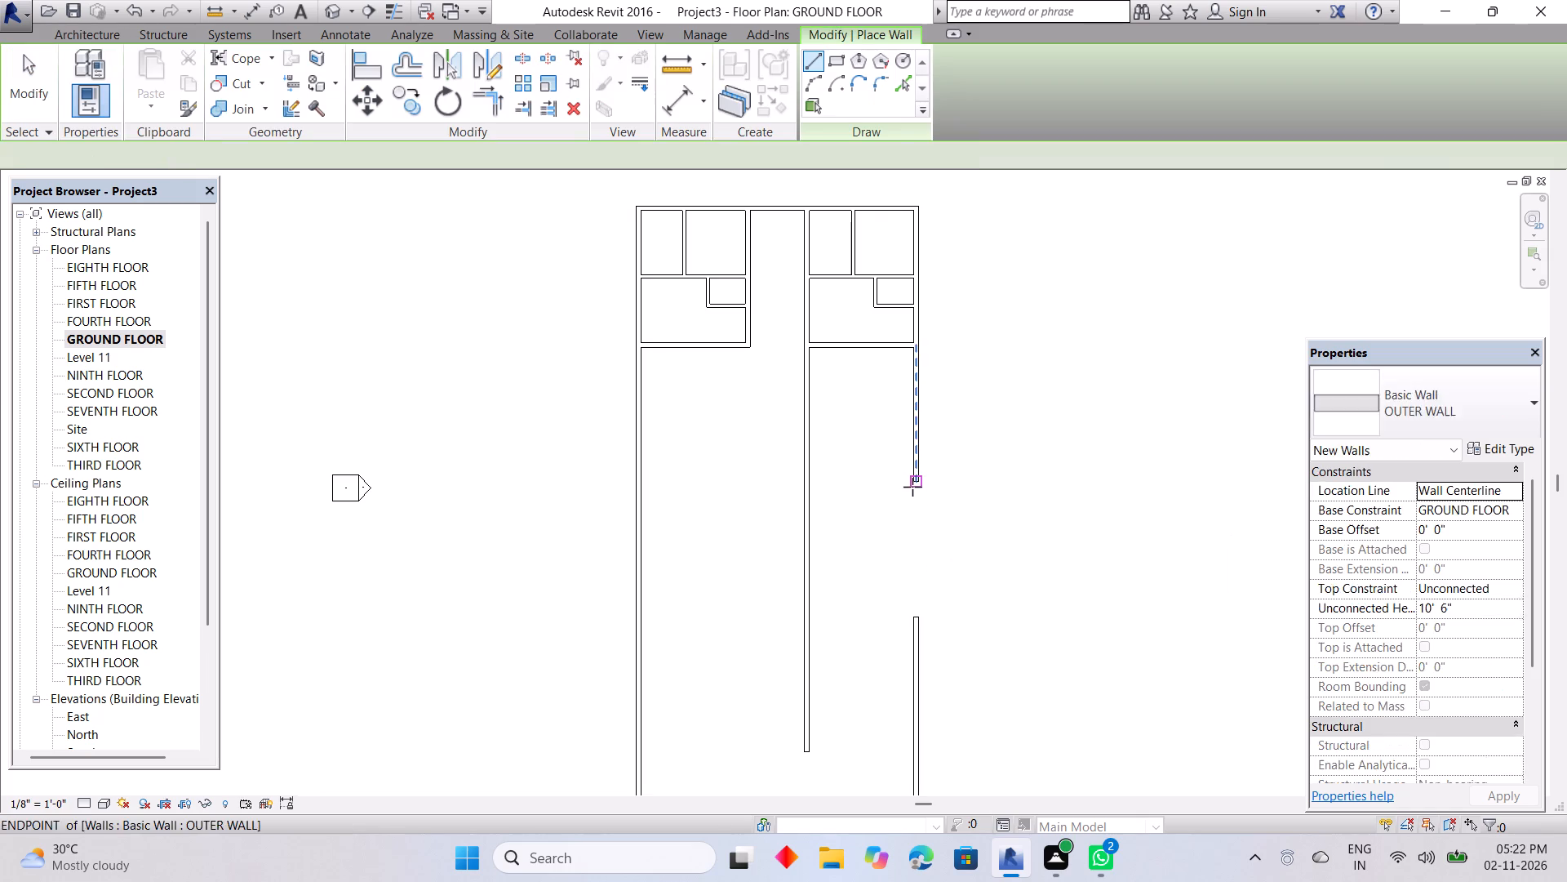
pyautogui.moveTo(912, 487); pyautogui.dragTo(917, 513)
pyautogui.click(918, 626)
pyautogui.press('Escape')
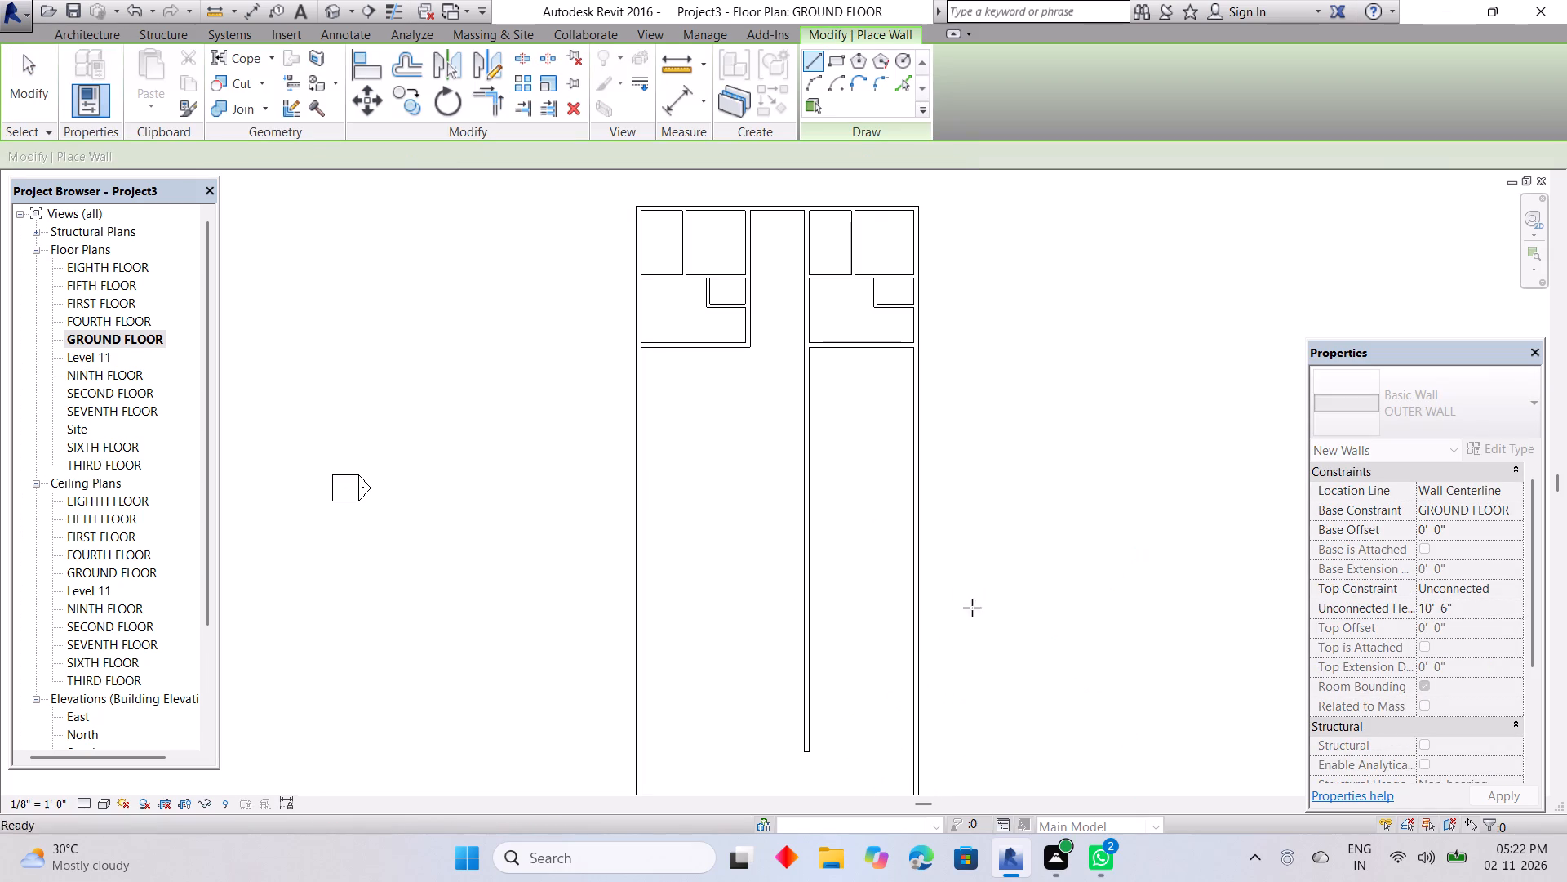
pyautogui.scroll(-3, 863, 639)
pyautogui.press('Escape')
pyautogui.press('Escape')
# Check the clear widths of the left column's two top rooms on either side of their partition.
pyautogui.scroll(4, 758, 443)
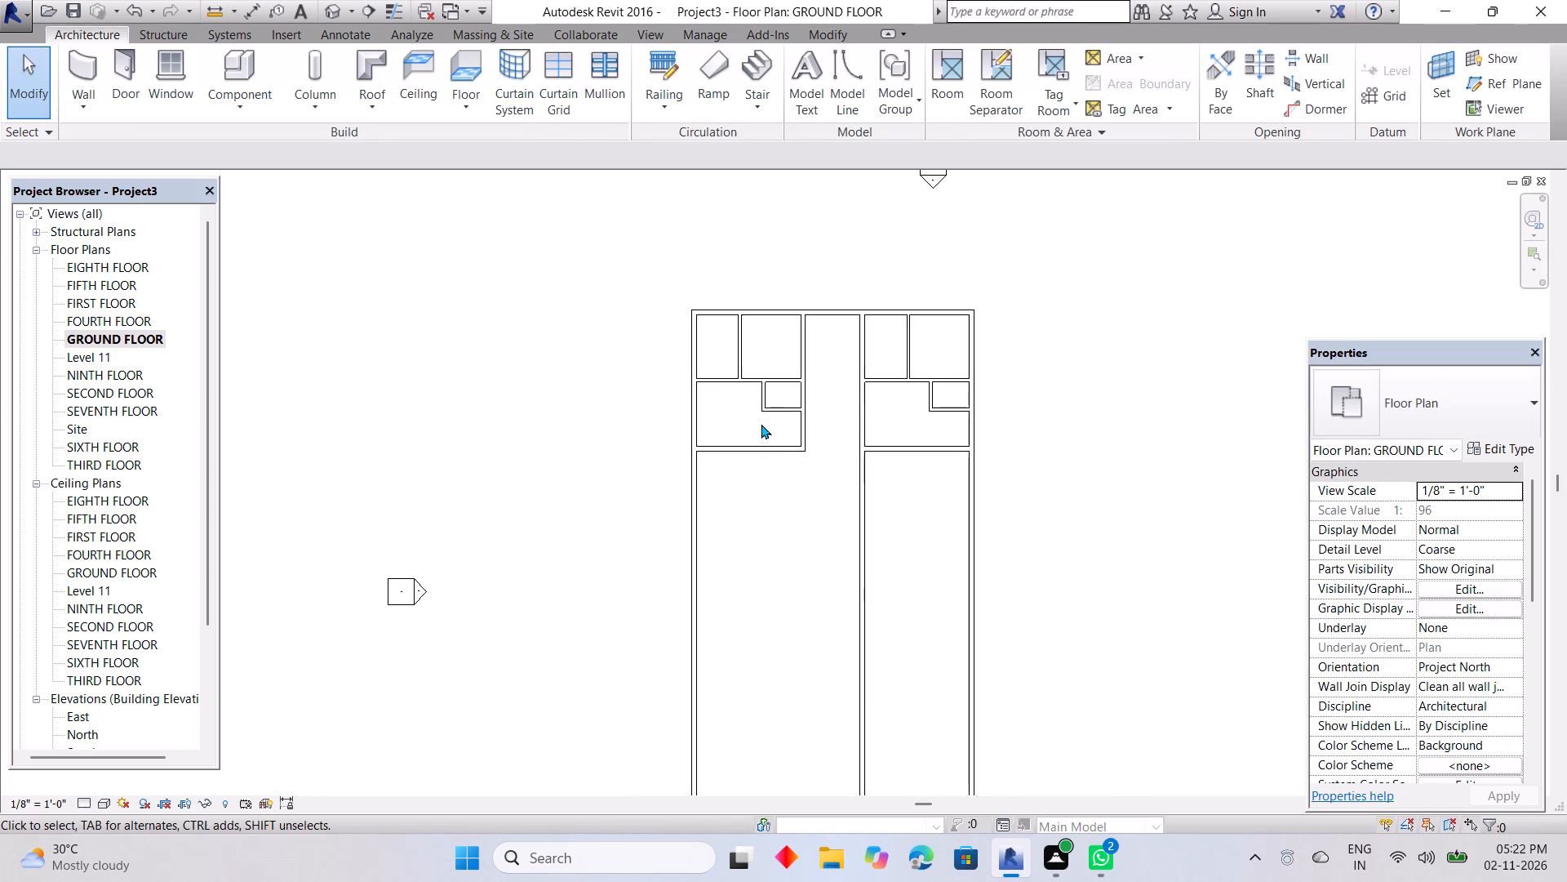
pyautogui.scroll(2, 761, 424)
pyautogui.click(726, 310)
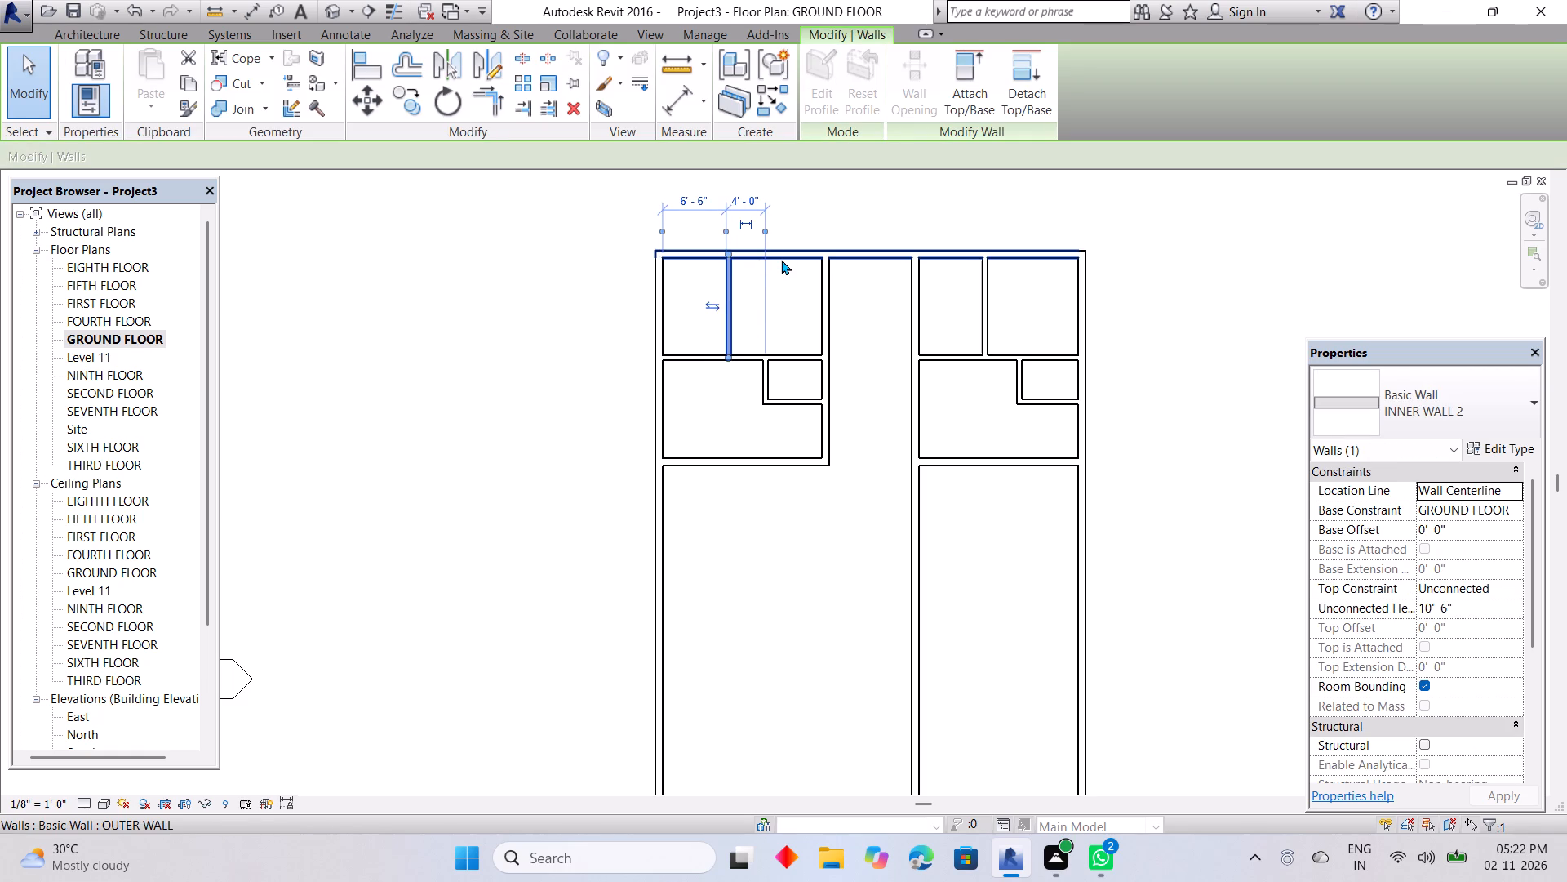
pyautogui.click(721, 233)
pyautogui.click(728, 233)
pyautogui.moveTo(764, 234); pyautogui.dragTo(827, 268)
pyautogui.click(823, 229)
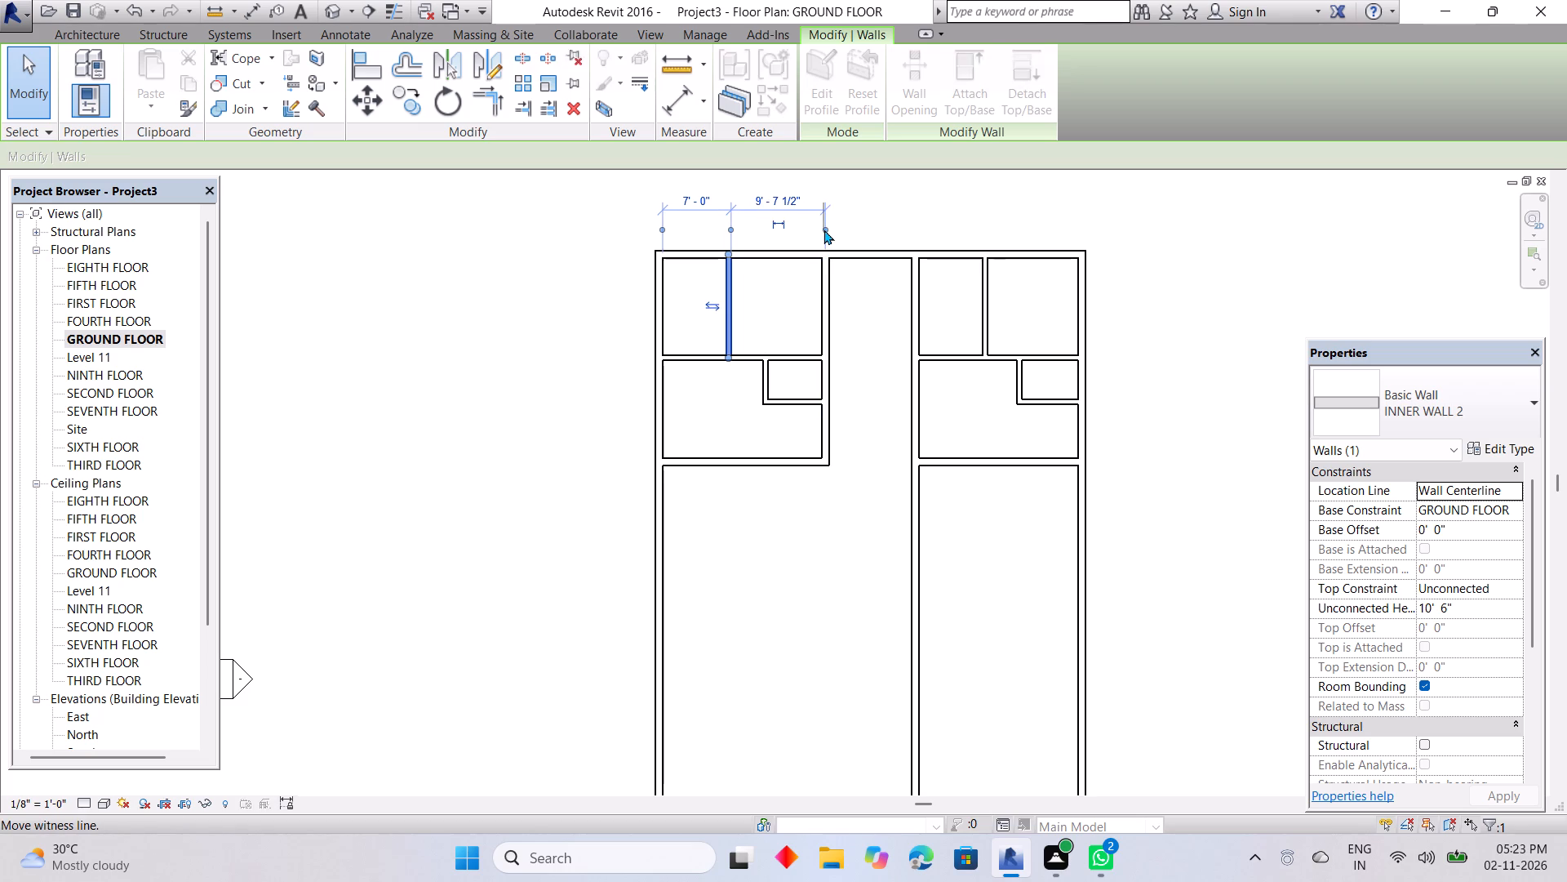
pyautogui.click(823, 231)
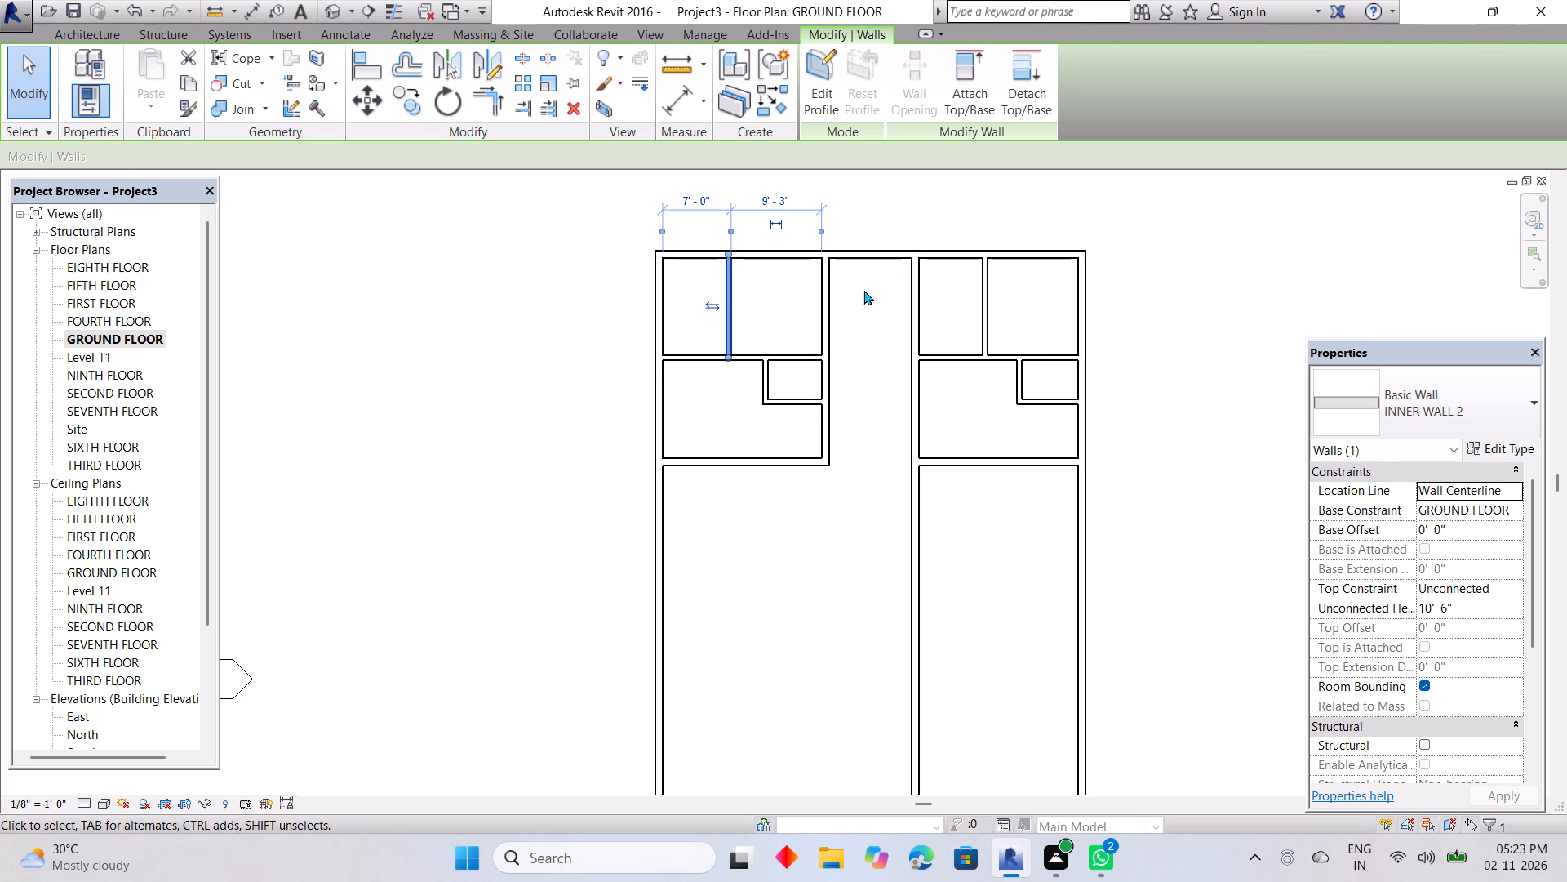
# Check the left unit's room dimensions at its small corner room, top partition and bottom OUTER WALL.
pyautogui.press('Escape')
pyautogui.click(762, 386)
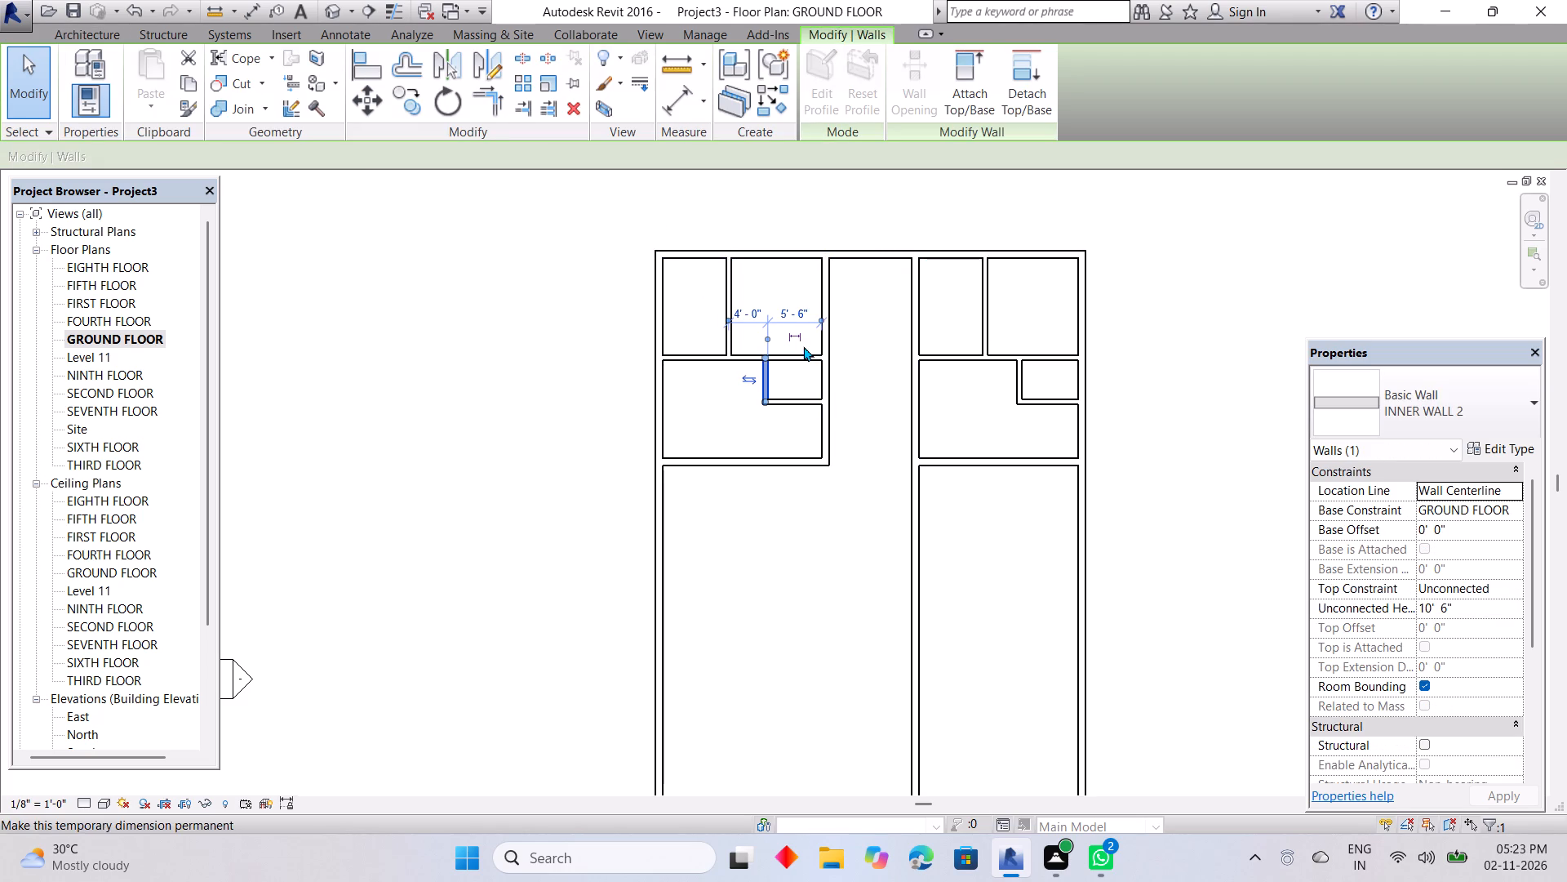
pyautogui.press('Escape')
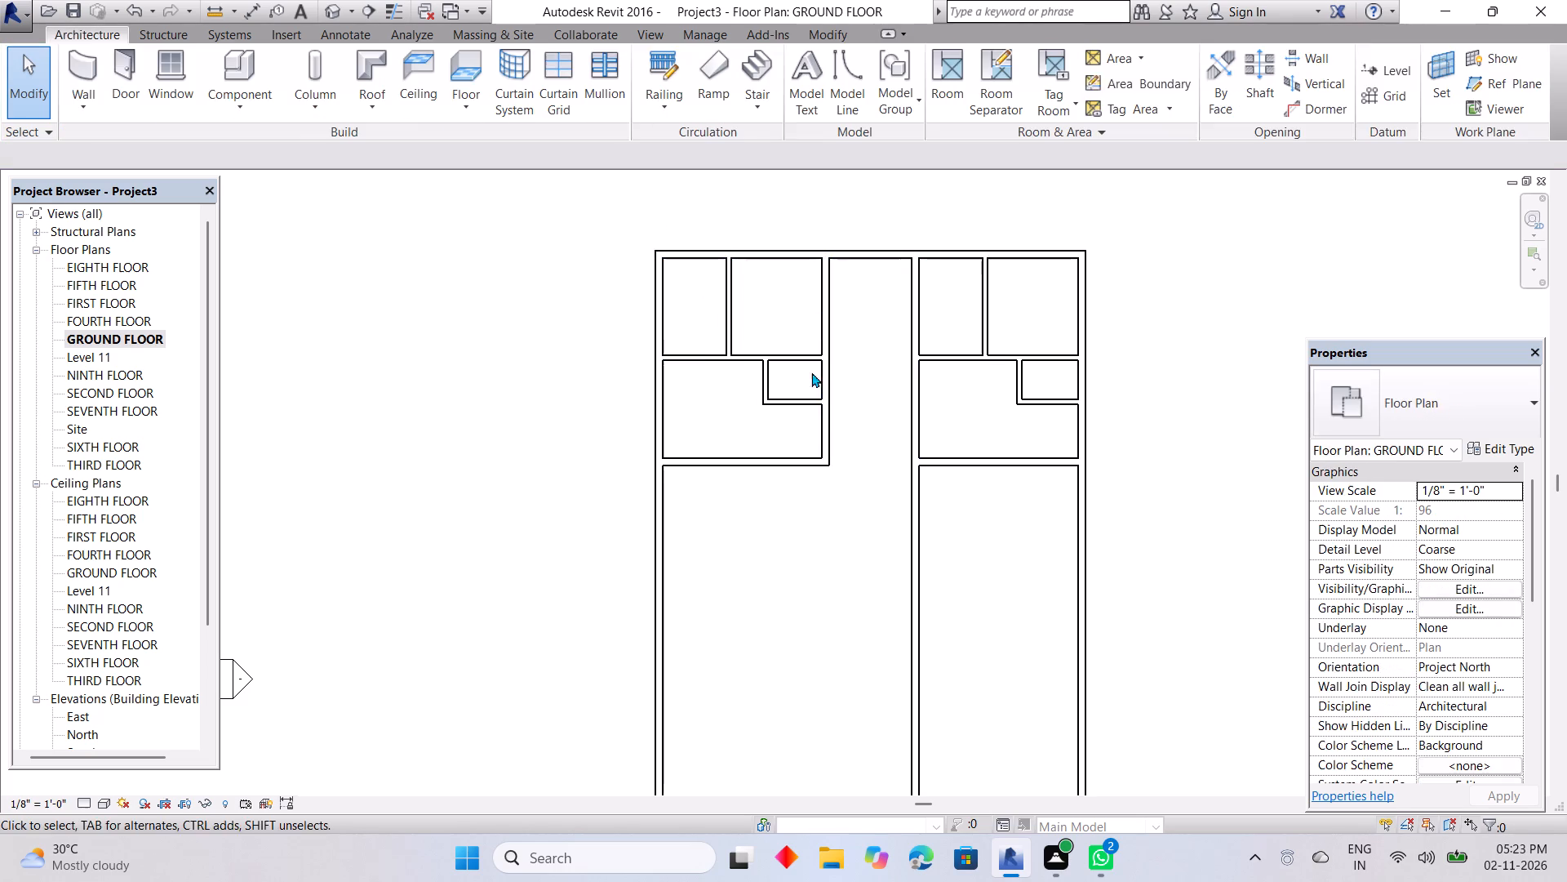
pyautogui.click(806, 396)
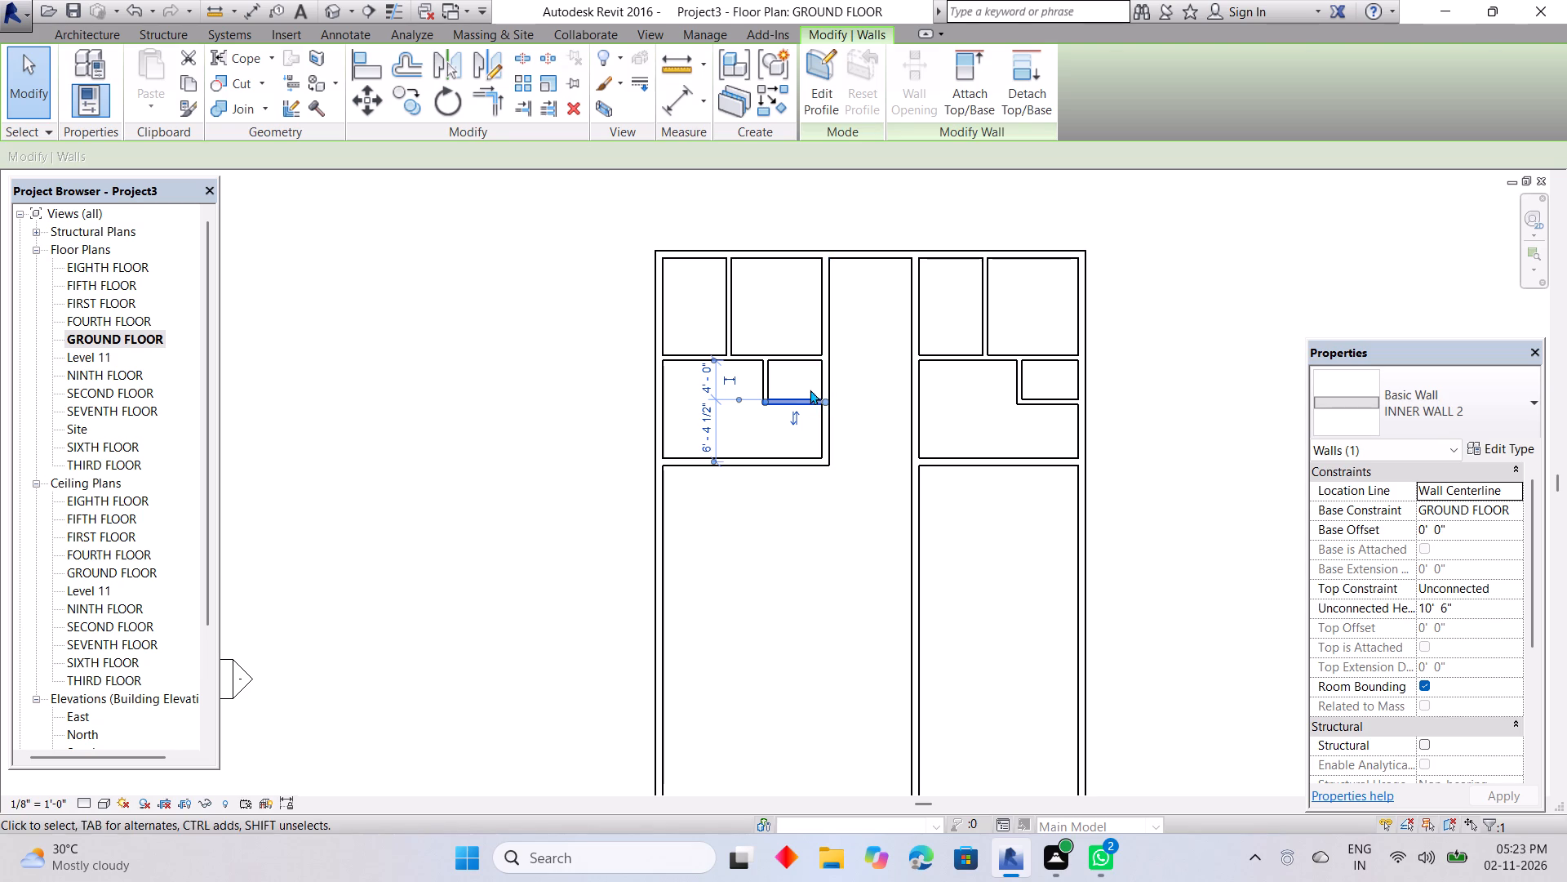
pyautogui.press('Escape')
pyautogui.click(735, 357)
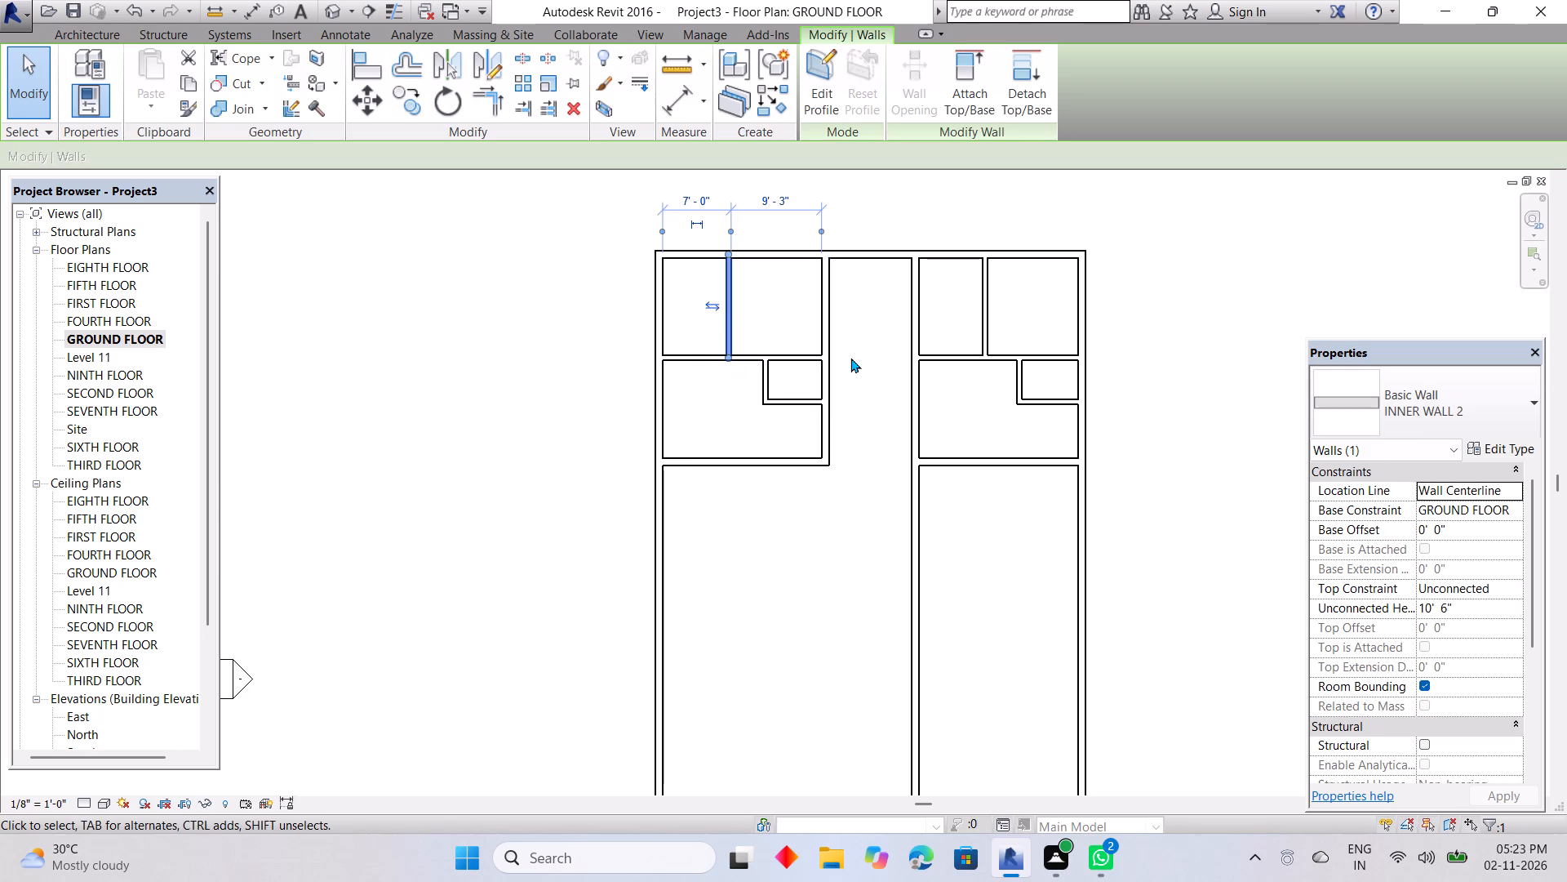
pyautogui.press('Escape')
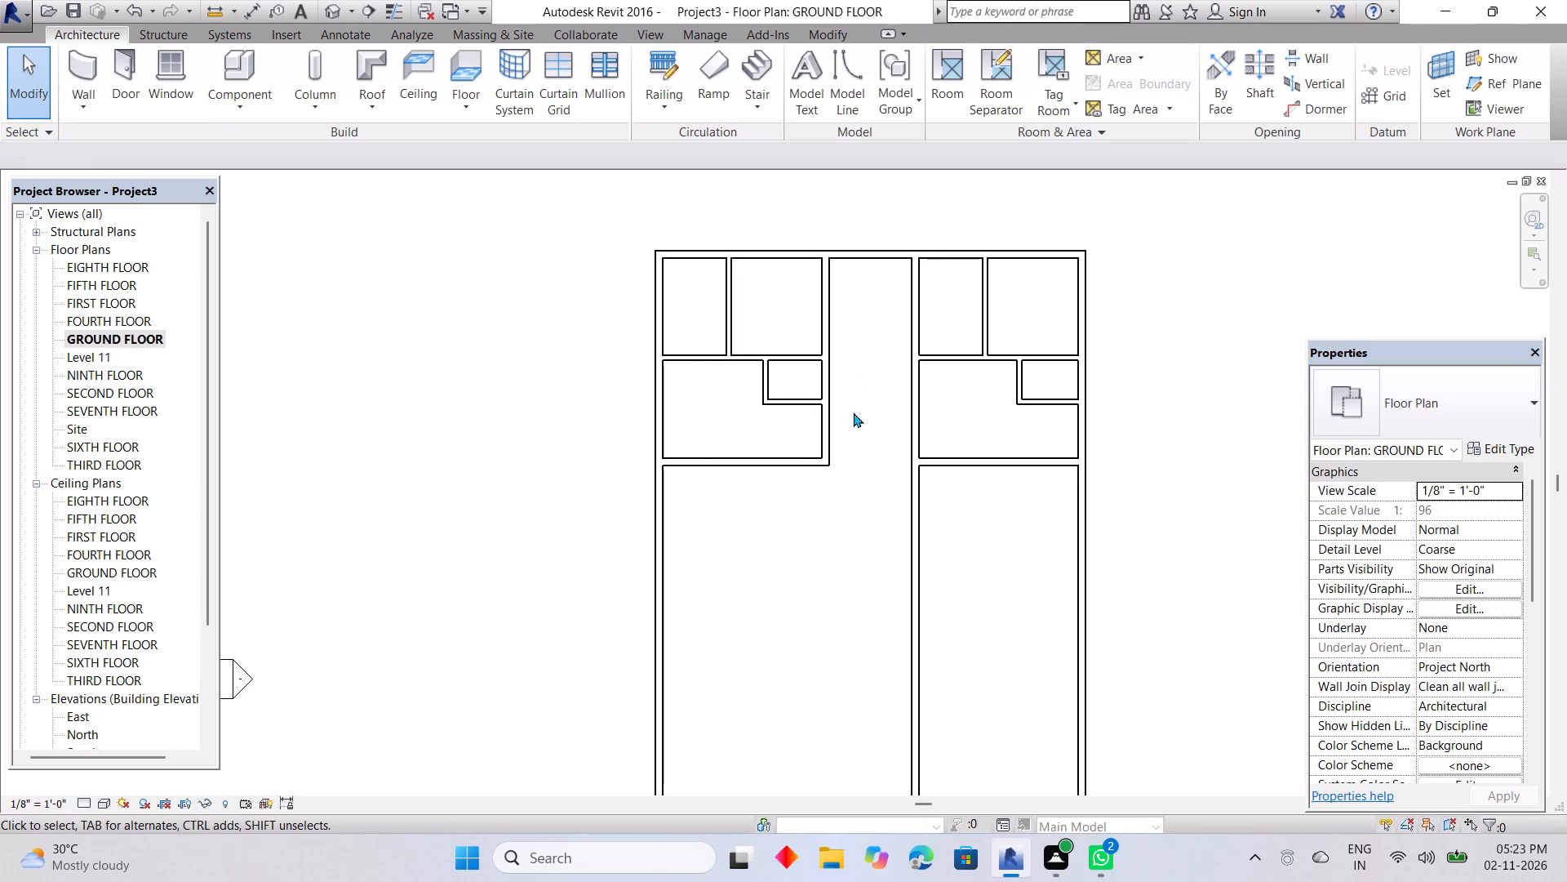
pyautogui.click(783, 457)
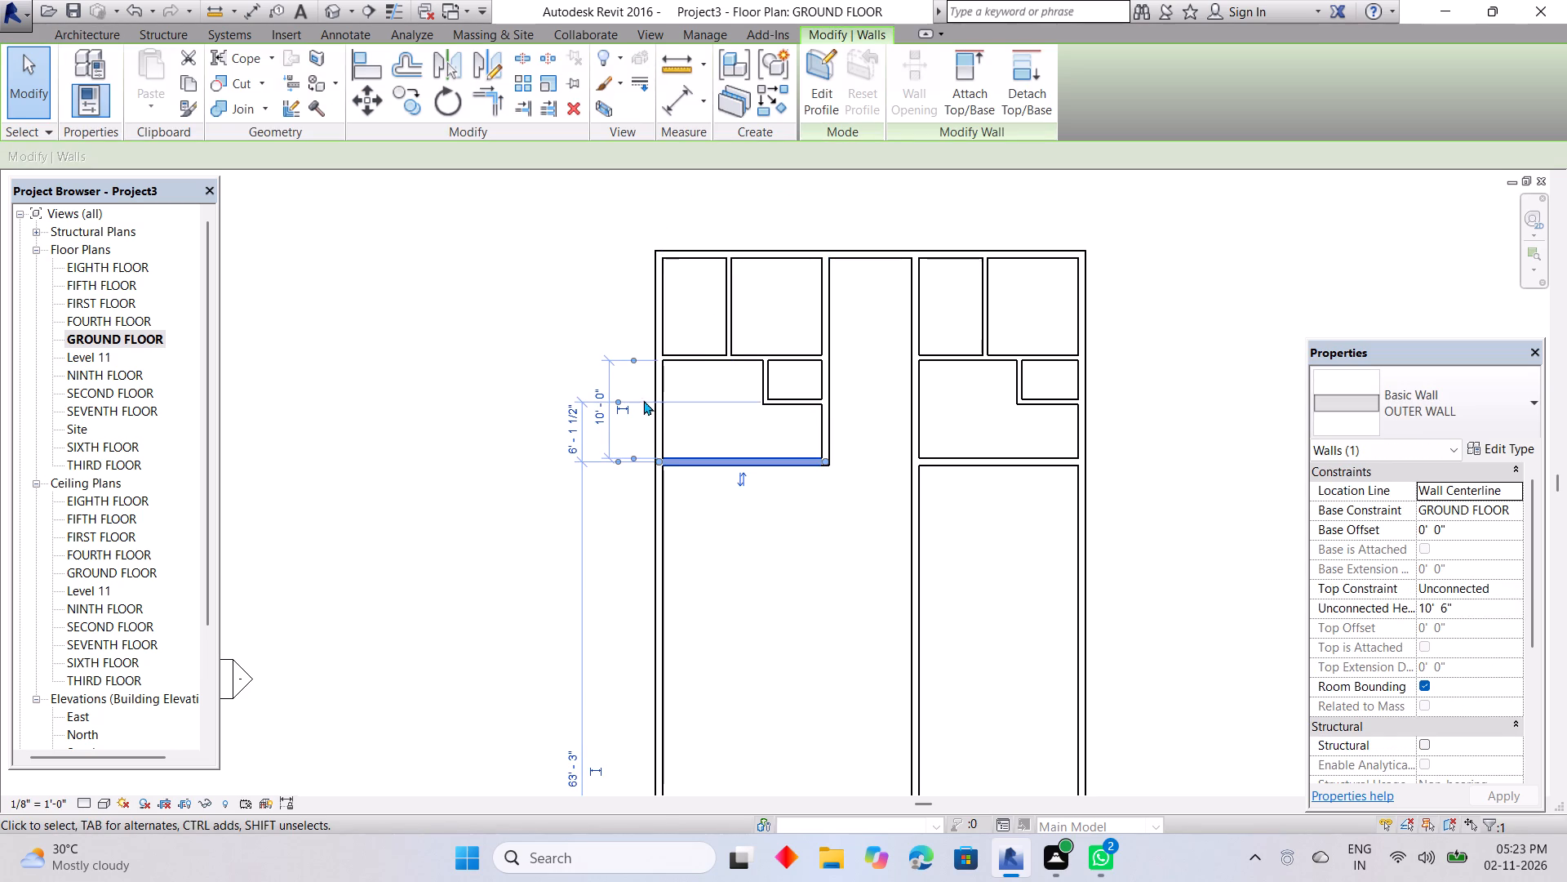
pyautogui.press('Escape')
pyautogui.press('Escape')
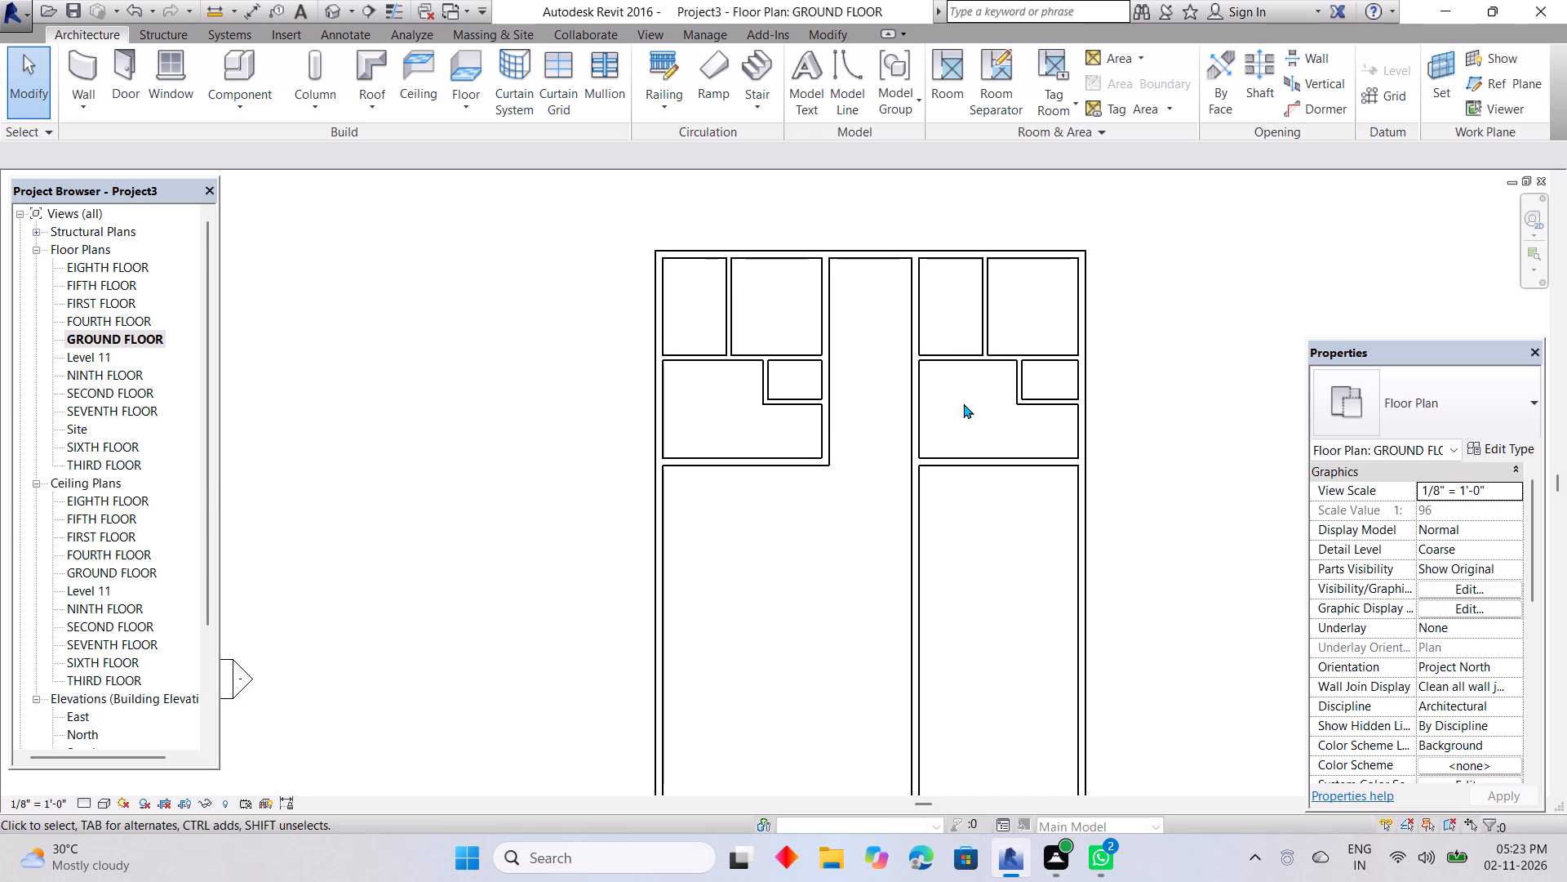
# Check the depth of the right unit's lower room from its bottom OUTER WALL, switching the witness line between wall references.
pyautogui.click(952, 460)
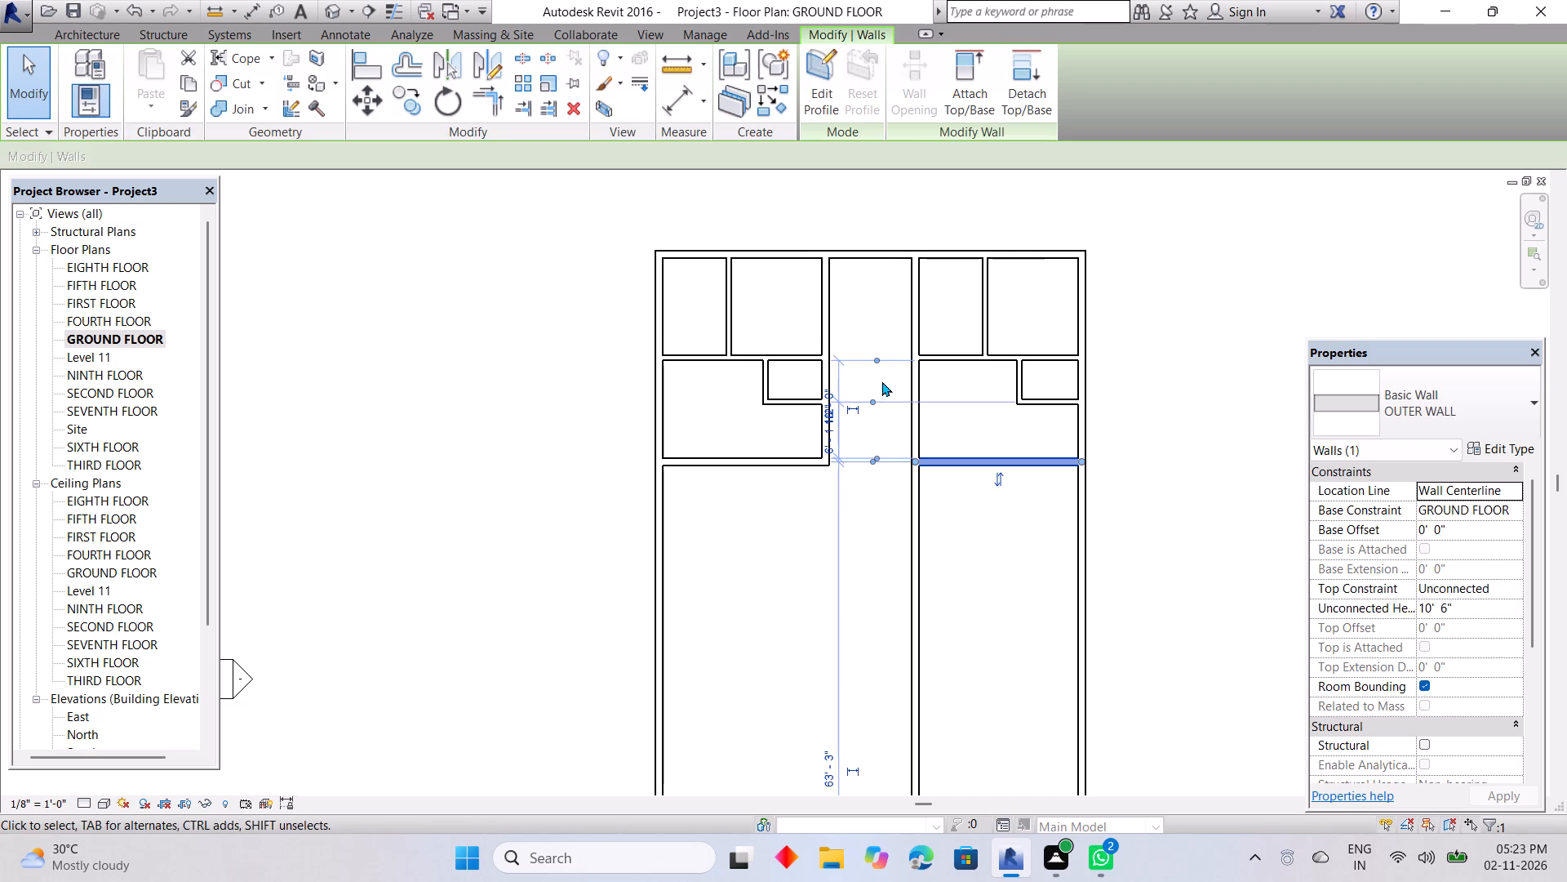
pyautogui.click(874, 361)
pyautogui.click(874, 361)
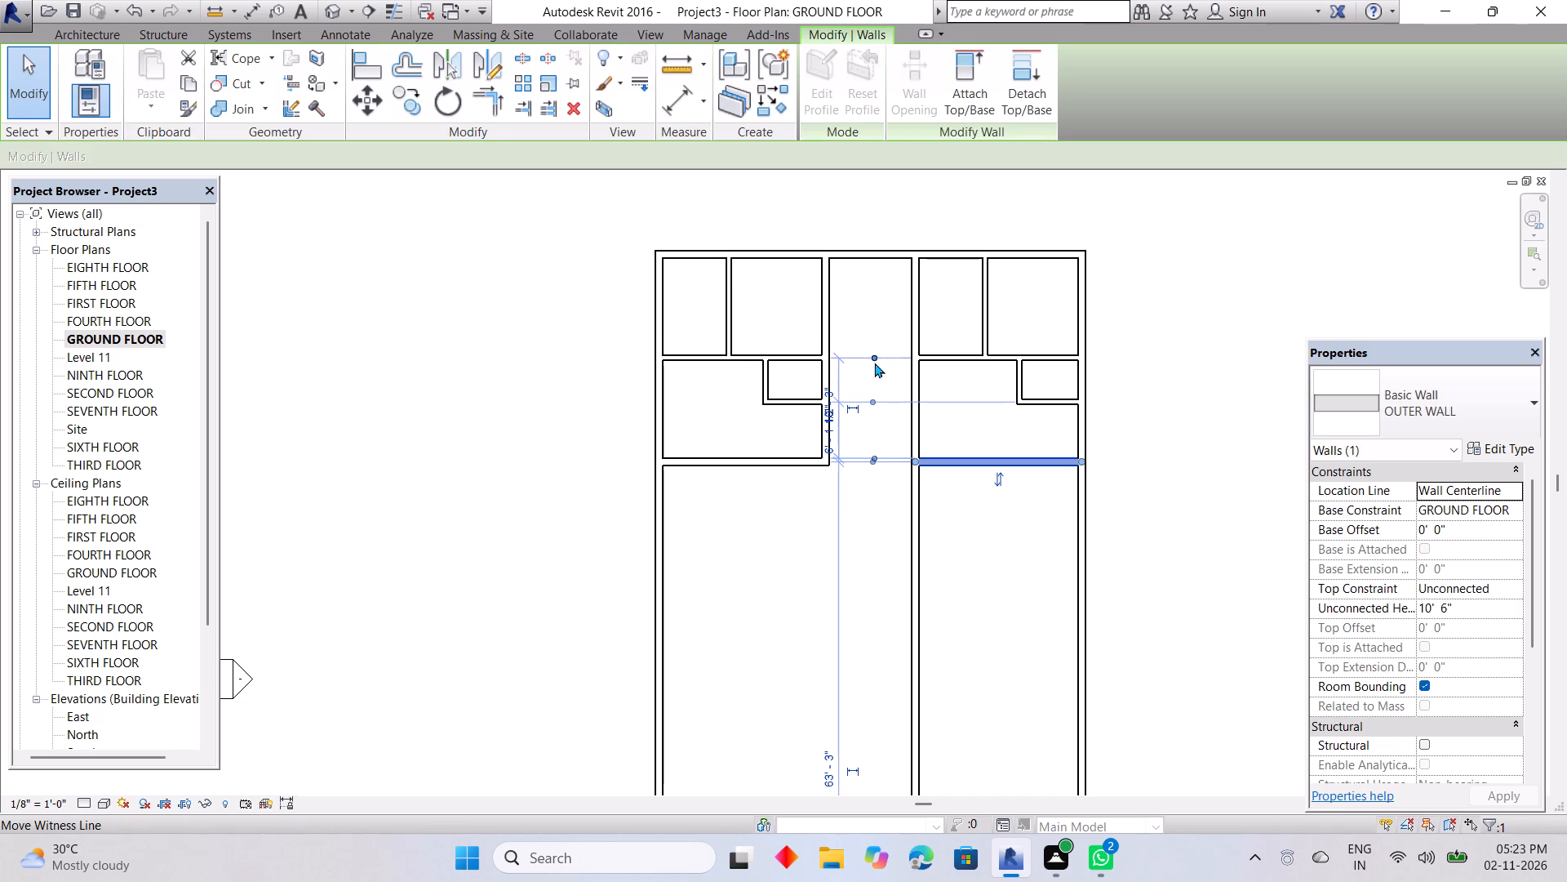
pyautogui.scroll(6, 819, 412)
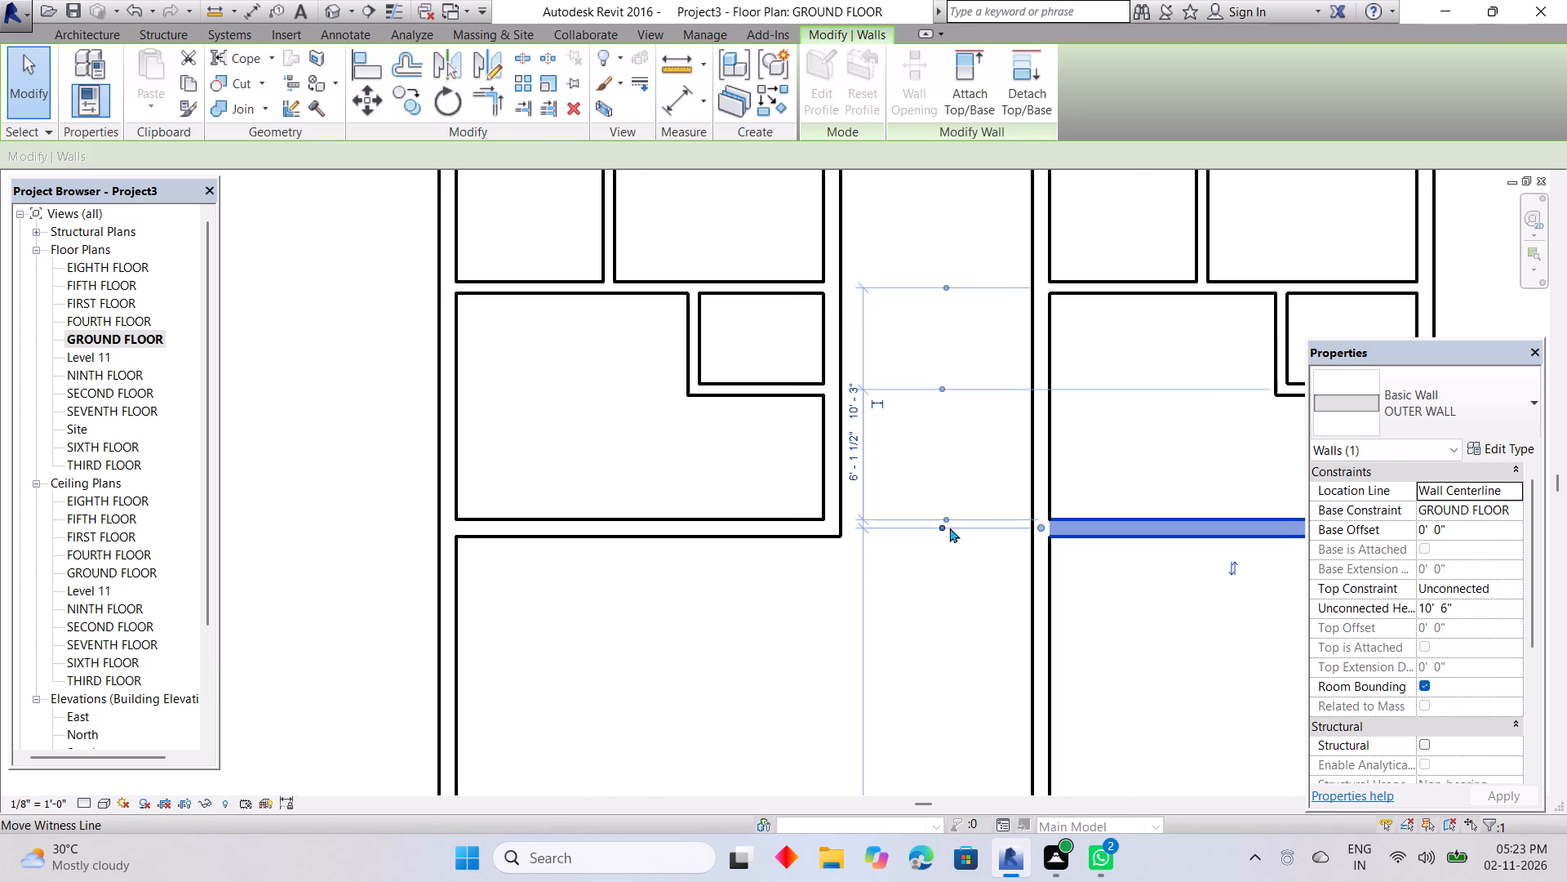
pyautogui.press('Escape')
# Delete the OUTER WALL segment that continues along the corridor below the right unit.
pyautogui.middleClick(1086, 475)
pyautogui.scroll(-3, 1086, 475)
pyautogui.moveTo(1086, 475); pyautogui.dragTo(952, 488, button='middle')
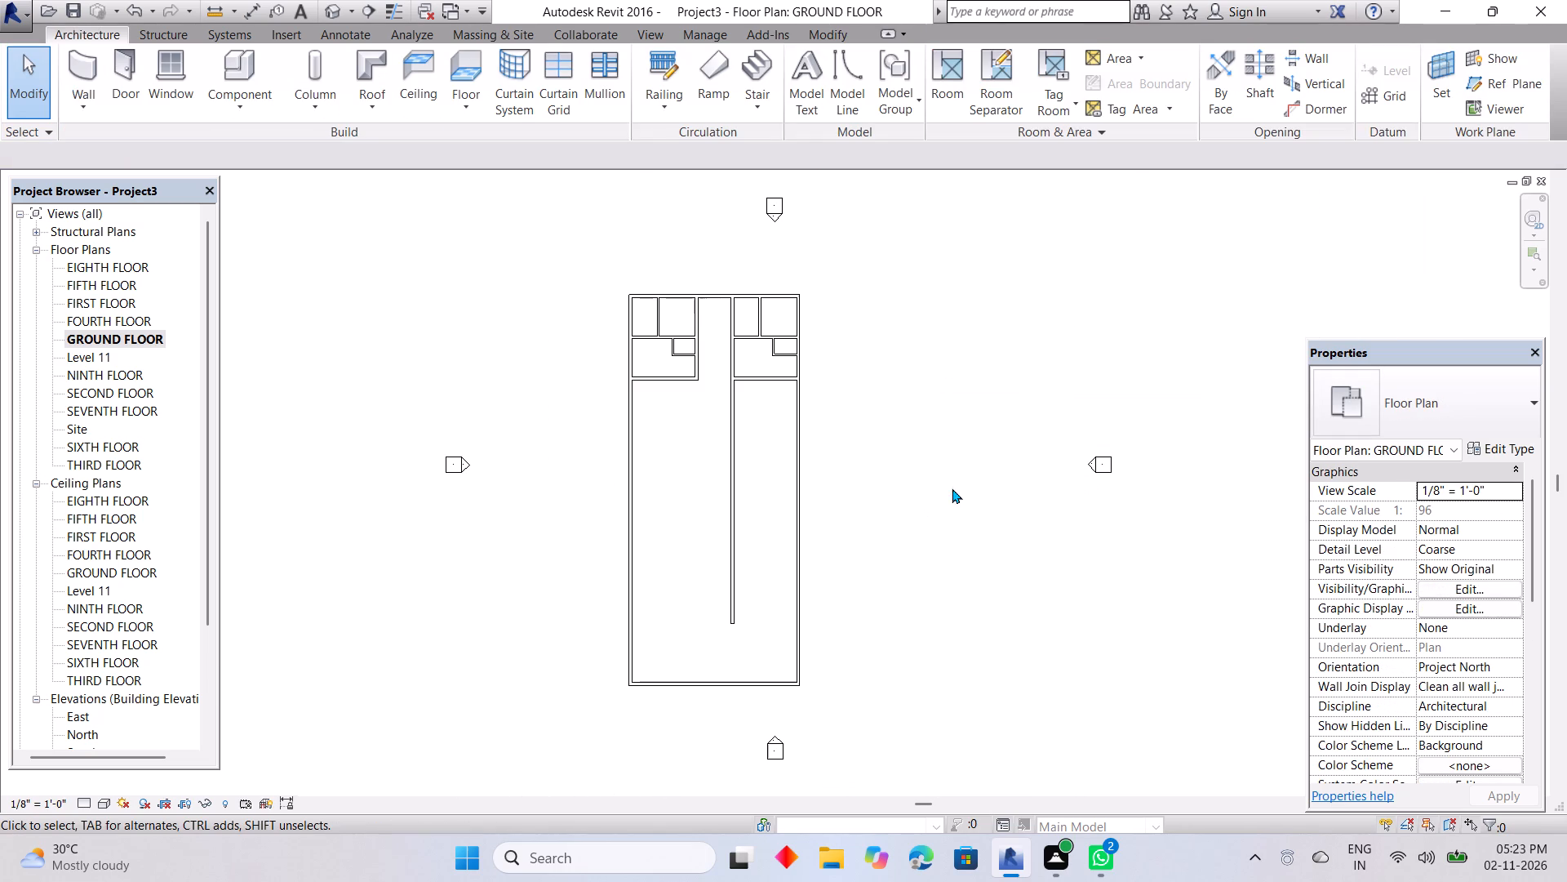
pyautogui.moveTo(952, 488); pyautogui.dragTo(939, 488, button='middle')
pyautogui.scroll(3, 779, 372)
pyautogui.click(709, 443)
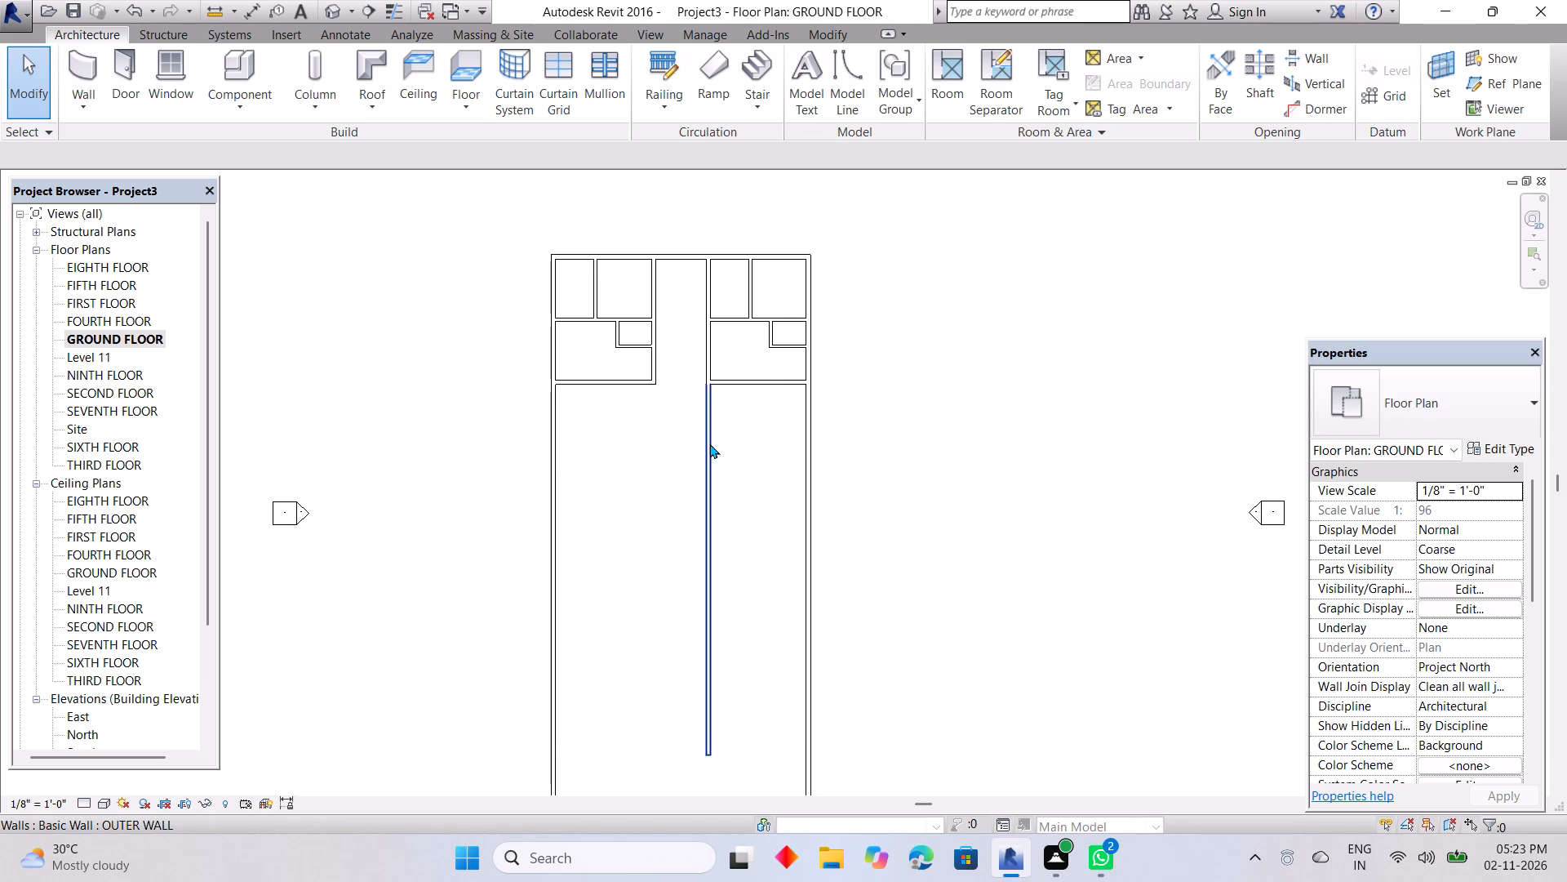
pyautogui.press('Delete')
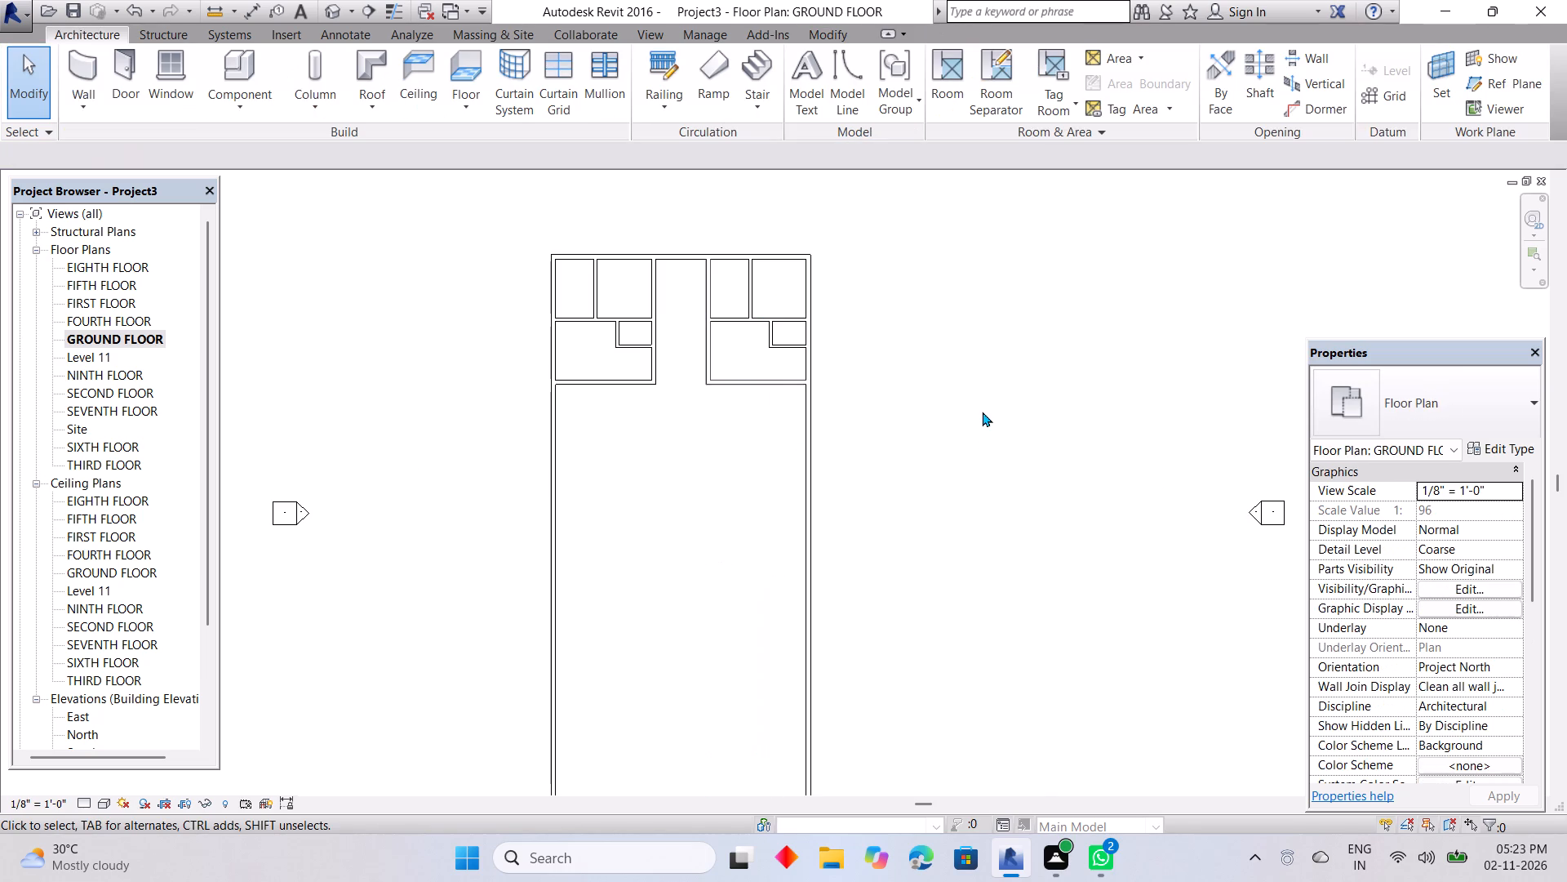
# Check the distances from the right unit's Generic - 8" corridor-side wall to the walls on either side.
pyautogui.scroll(6, 788, 353)
pyautogui.moveTo(670, 333); pyautogui.dragTo(633, 544, button='middle')
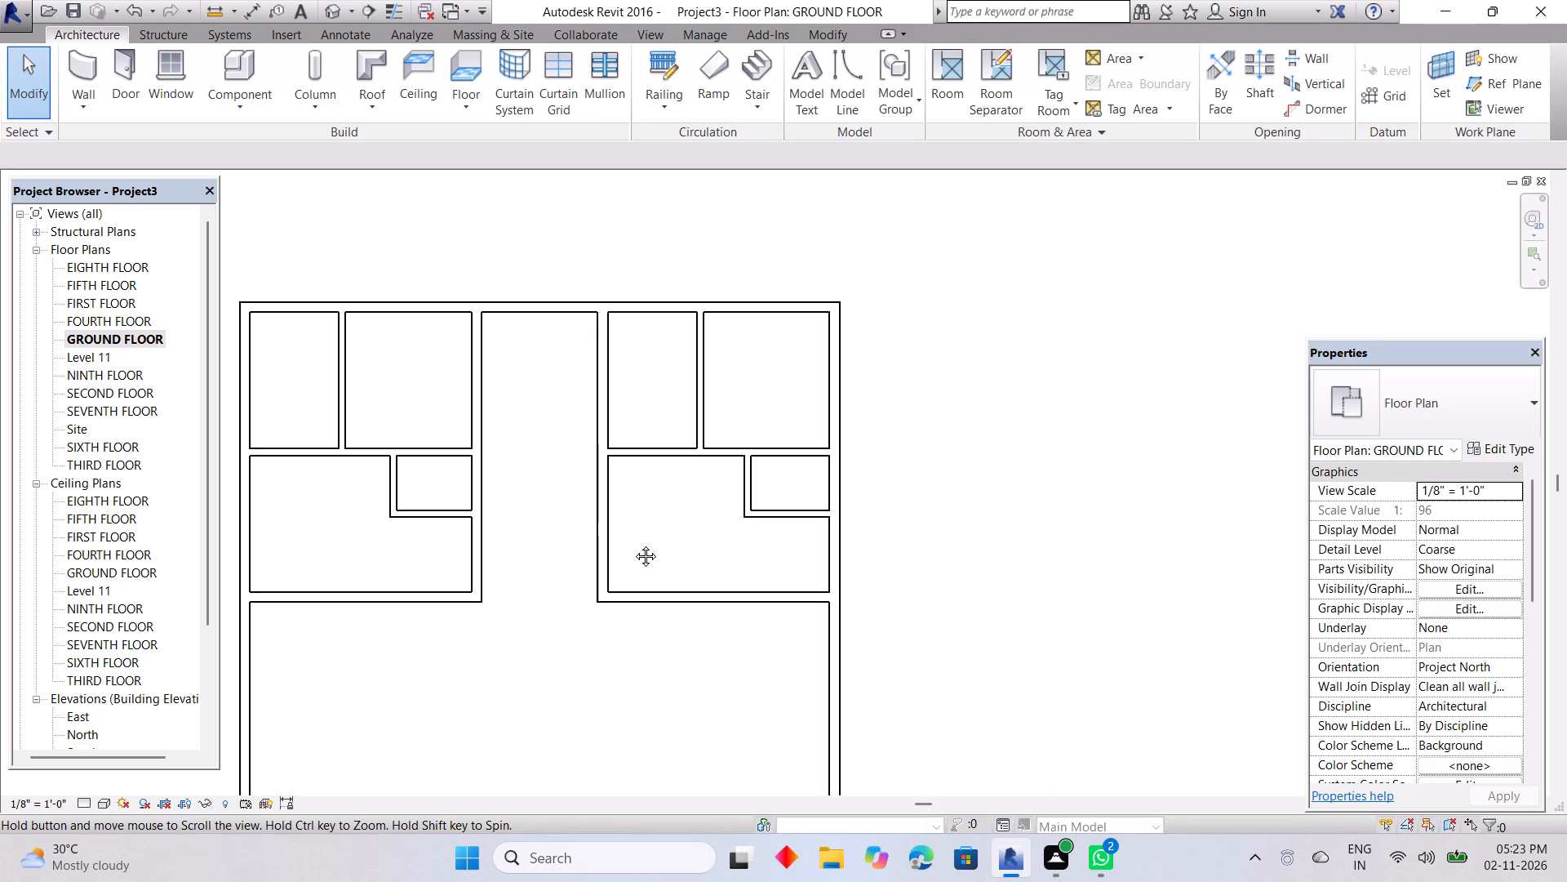
pyautogui.moveTo(633, 544); pyautogui.dragTo(632, 568, button='middle')
pyautogui.click(607, 545)
pyautogui.moveTo(713, 451); pyautogui.dragTo(680, 663, button='middle')
pyautogui.scroll(-1, 680, 661)
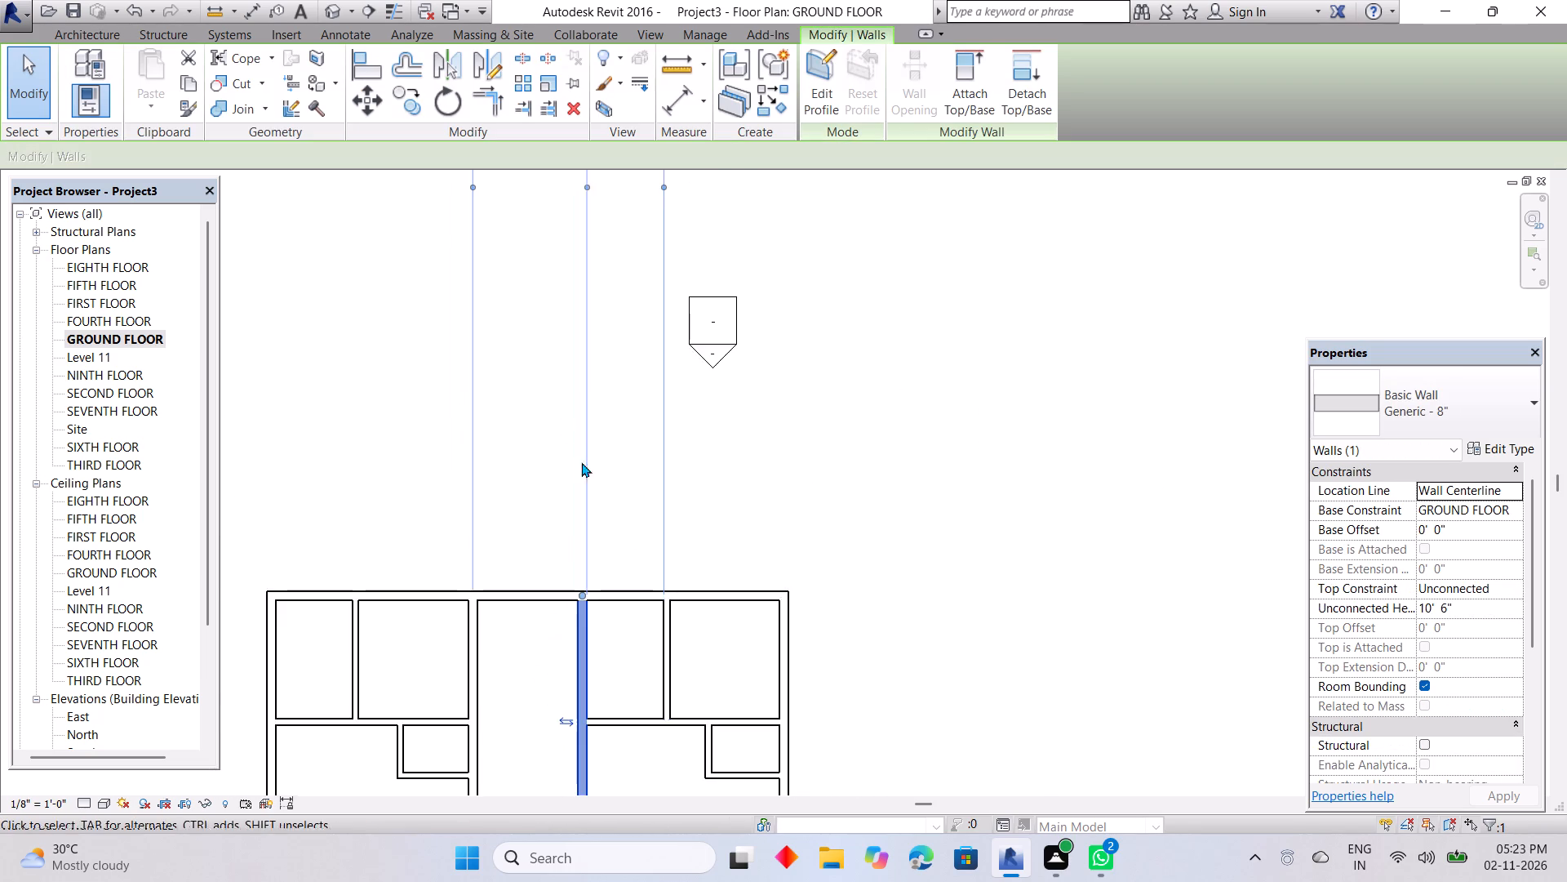
pyautogui.scroll(-2, 562, 417)
pyautogui.moveTo(562, 424); pyautogui.dragTo(545, 519, button='middle')
pyautogui.scroll(-6, 551, 483)
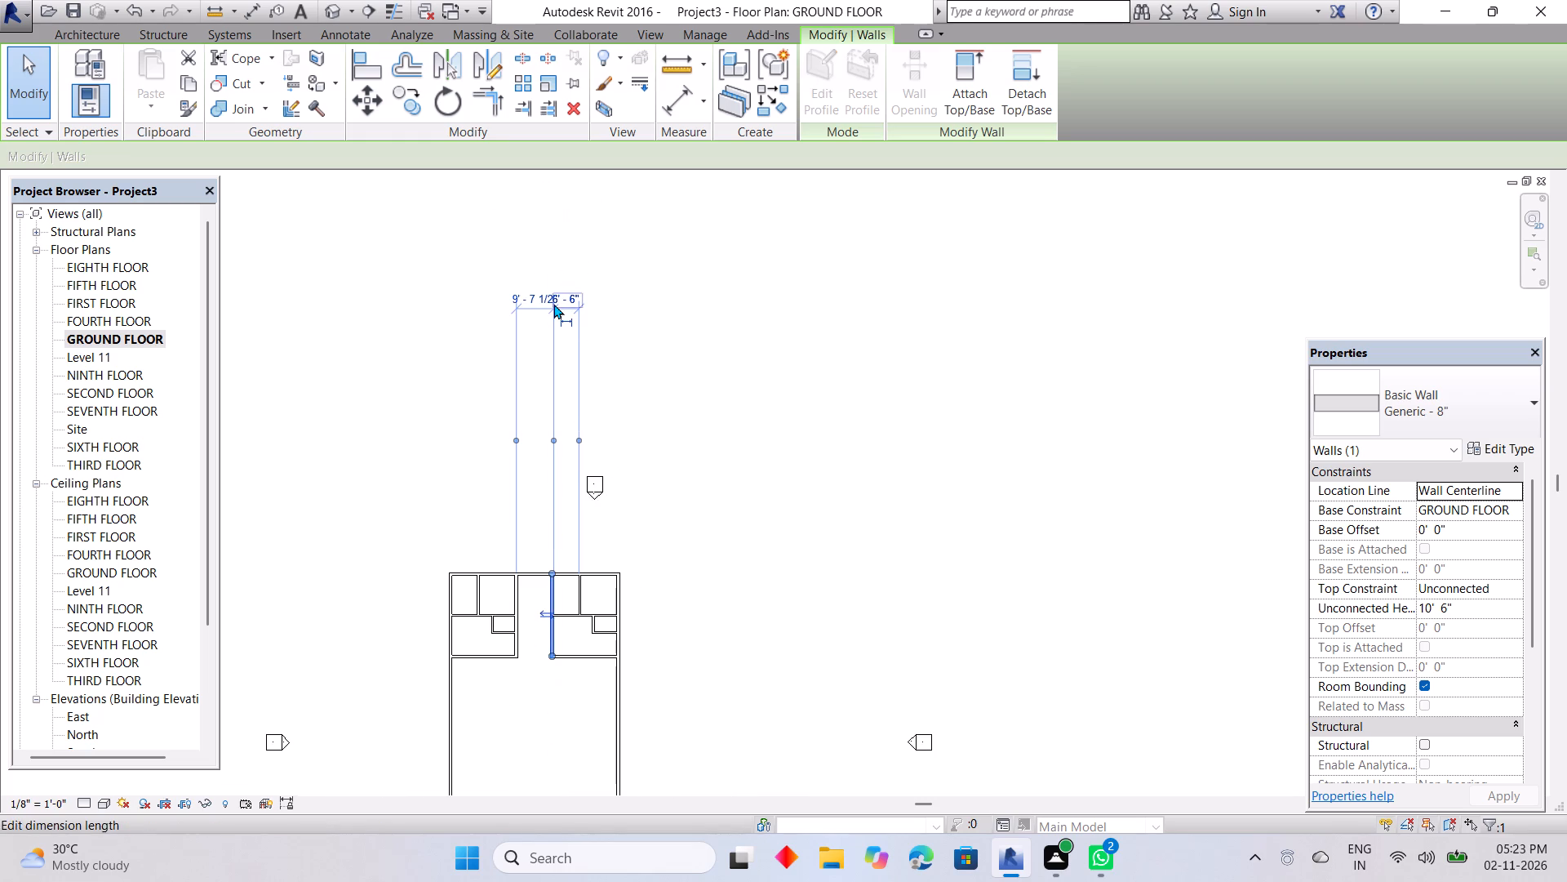
pyautogui.moveTo(529, 310); pyautogui.dragTo(551, 512)
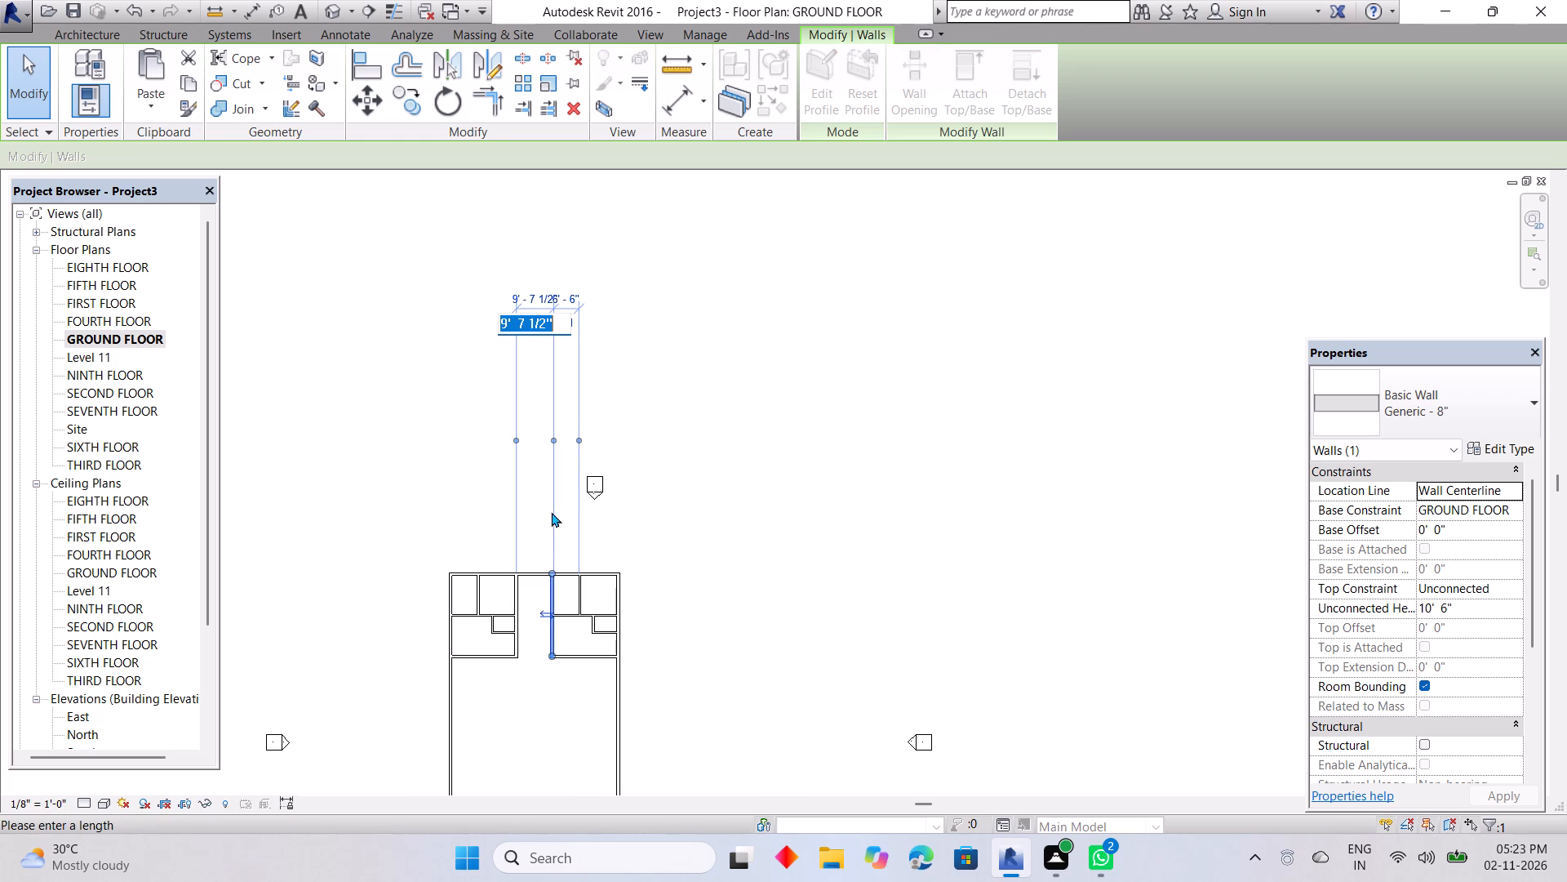
pyautogui.moveTo(551, 512); pyautogui.dragTo(552, 510)
pyautogui.press('Escape')
pyautogui.press('Escape')
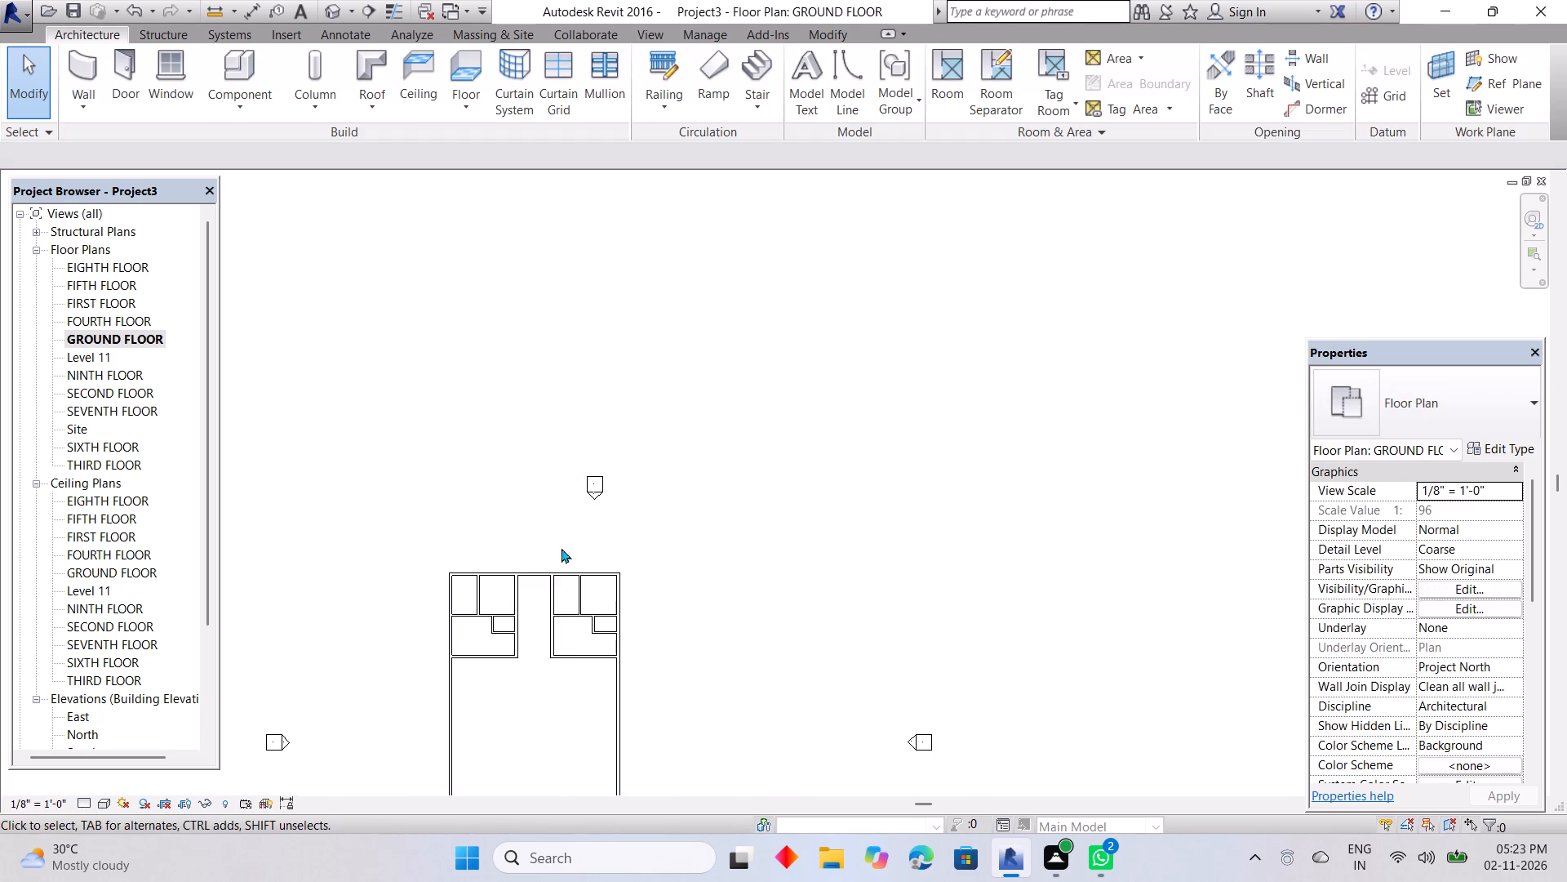
# Check the clear depth of the right unit's lower room between its bottom OUTER WALL and the cross partition.
pyautogui.scroll(3, 545, 589)
pyautogui.click(568, 682)
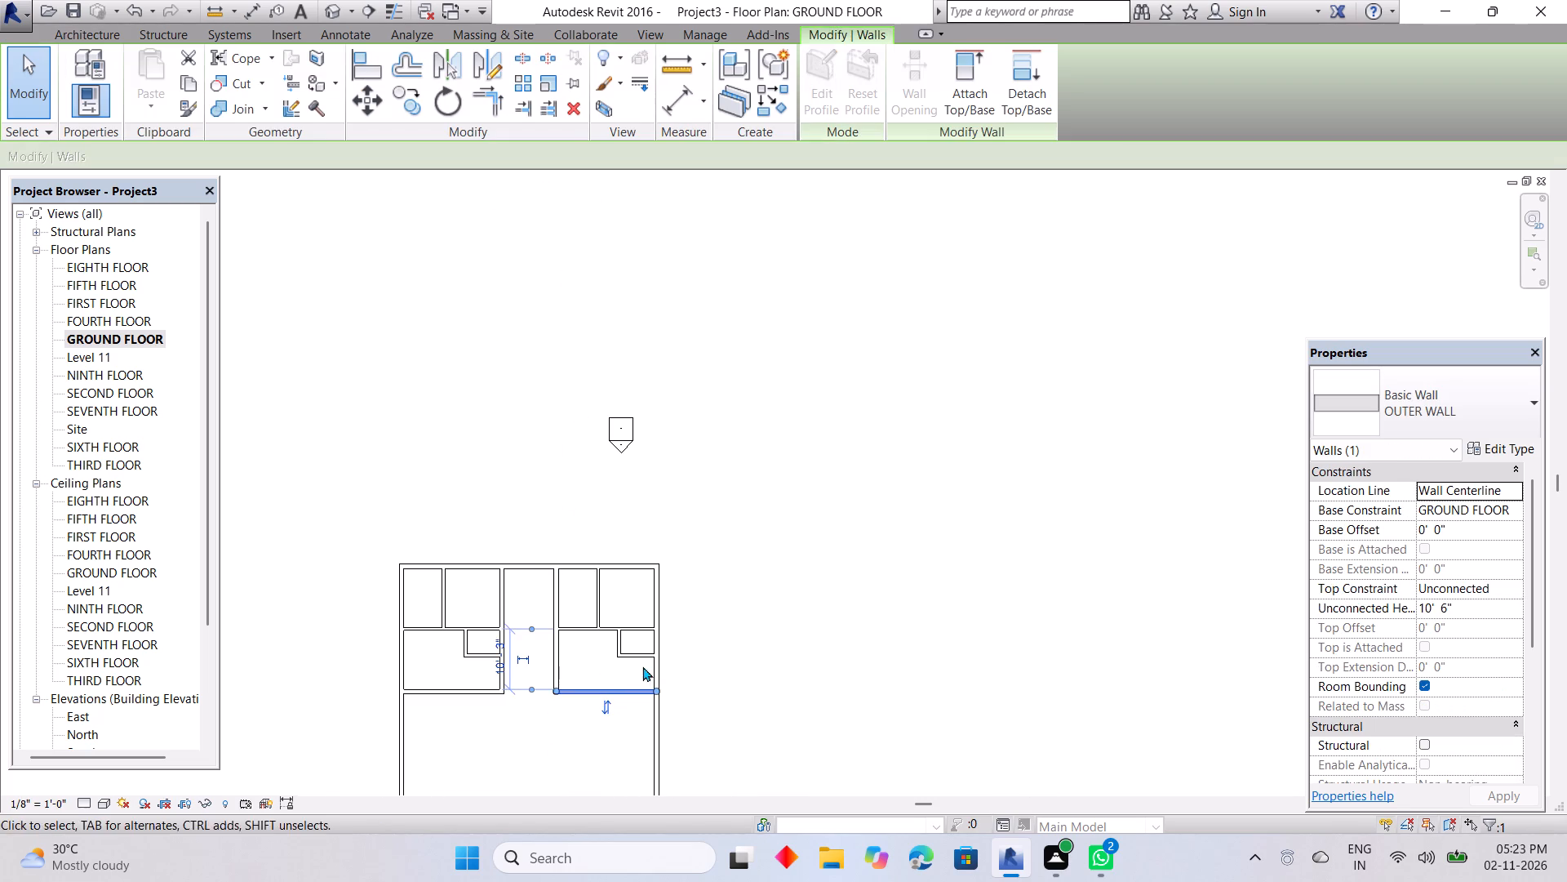
pyautogui.scroll(6, 642, 663)
pyautogui.moveTo(527, 665); pyautogui.dragTo(744, 666, button='middle')
pyautogui.scroll(4, 630, 695)
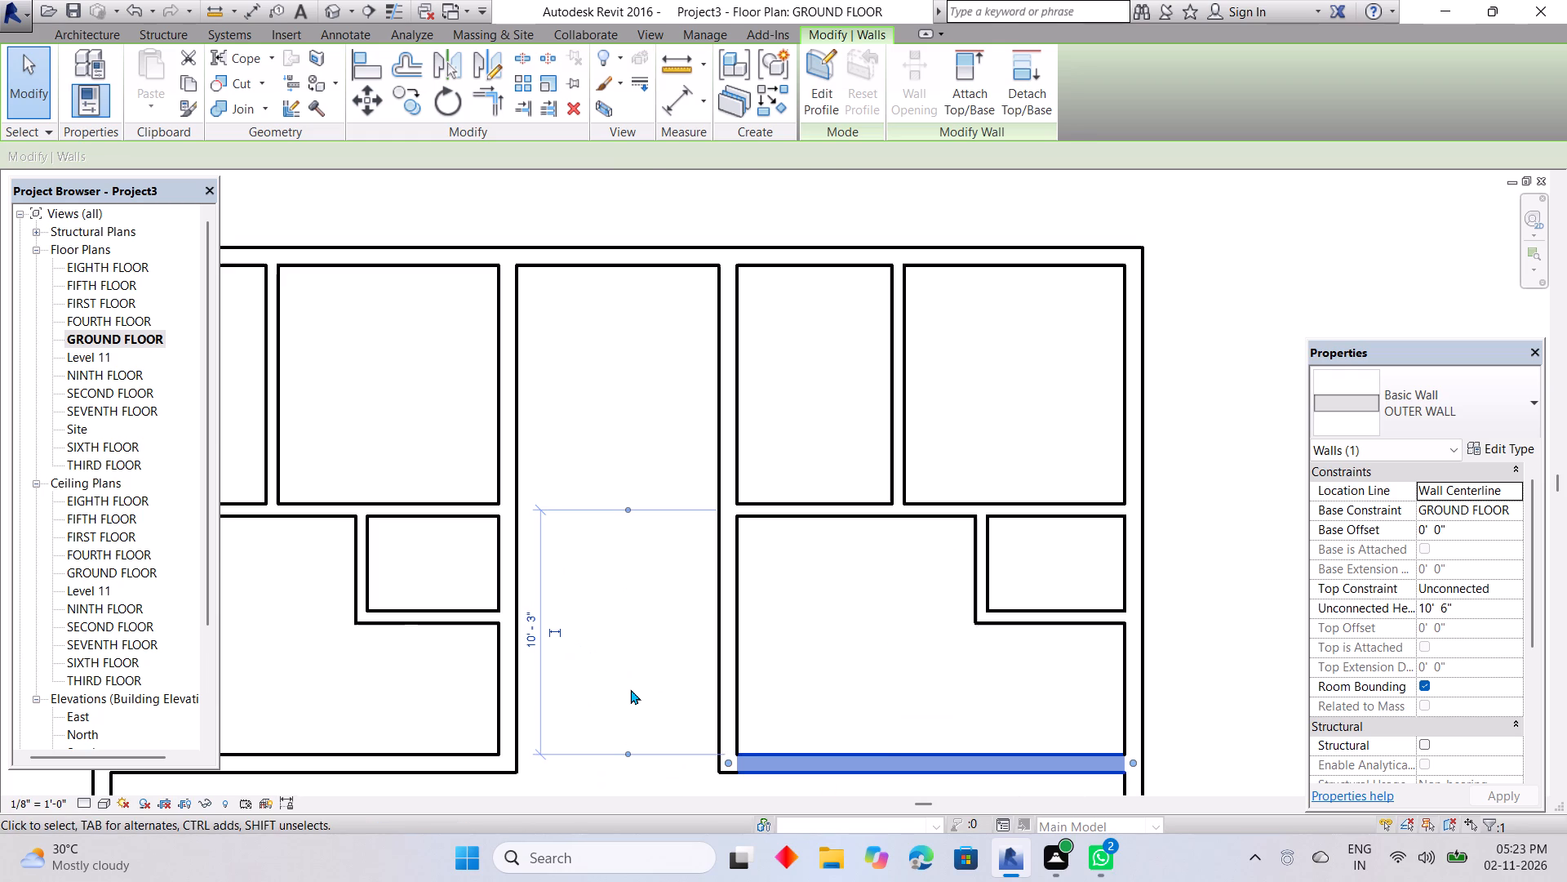
pyautogui.click(629, 506)
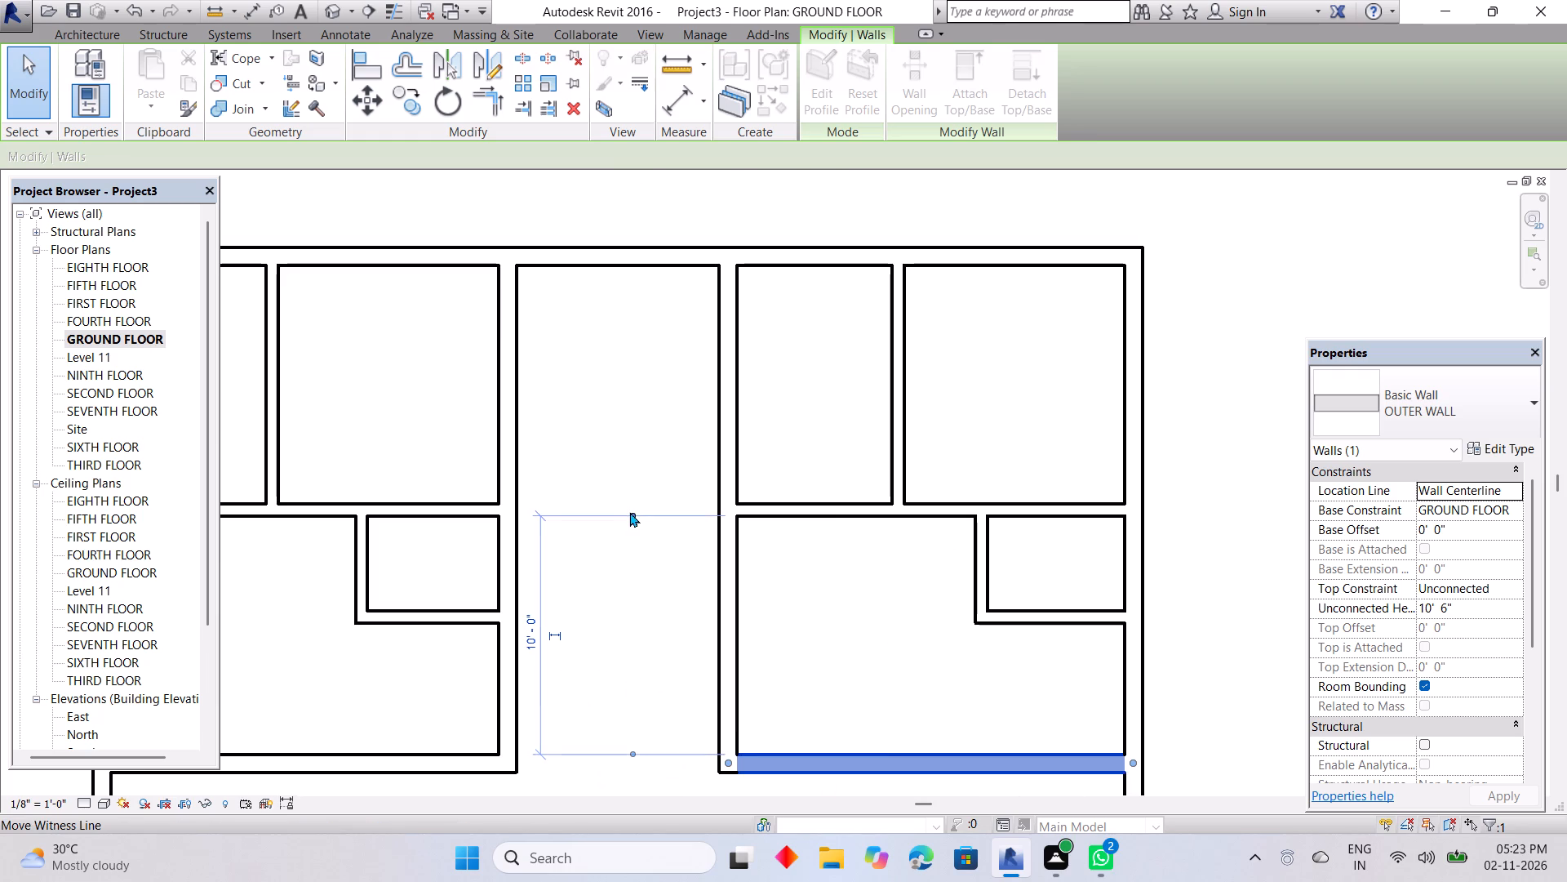
pyautogui.press('Escape')
# Measure the corridor-side wall's distances to its neighbouring walls, switching its witness line between the wall's faces and centreline.
pyautogui.moveTo(819, 552); pyautogui.dragTo(712, 550, button='middle')
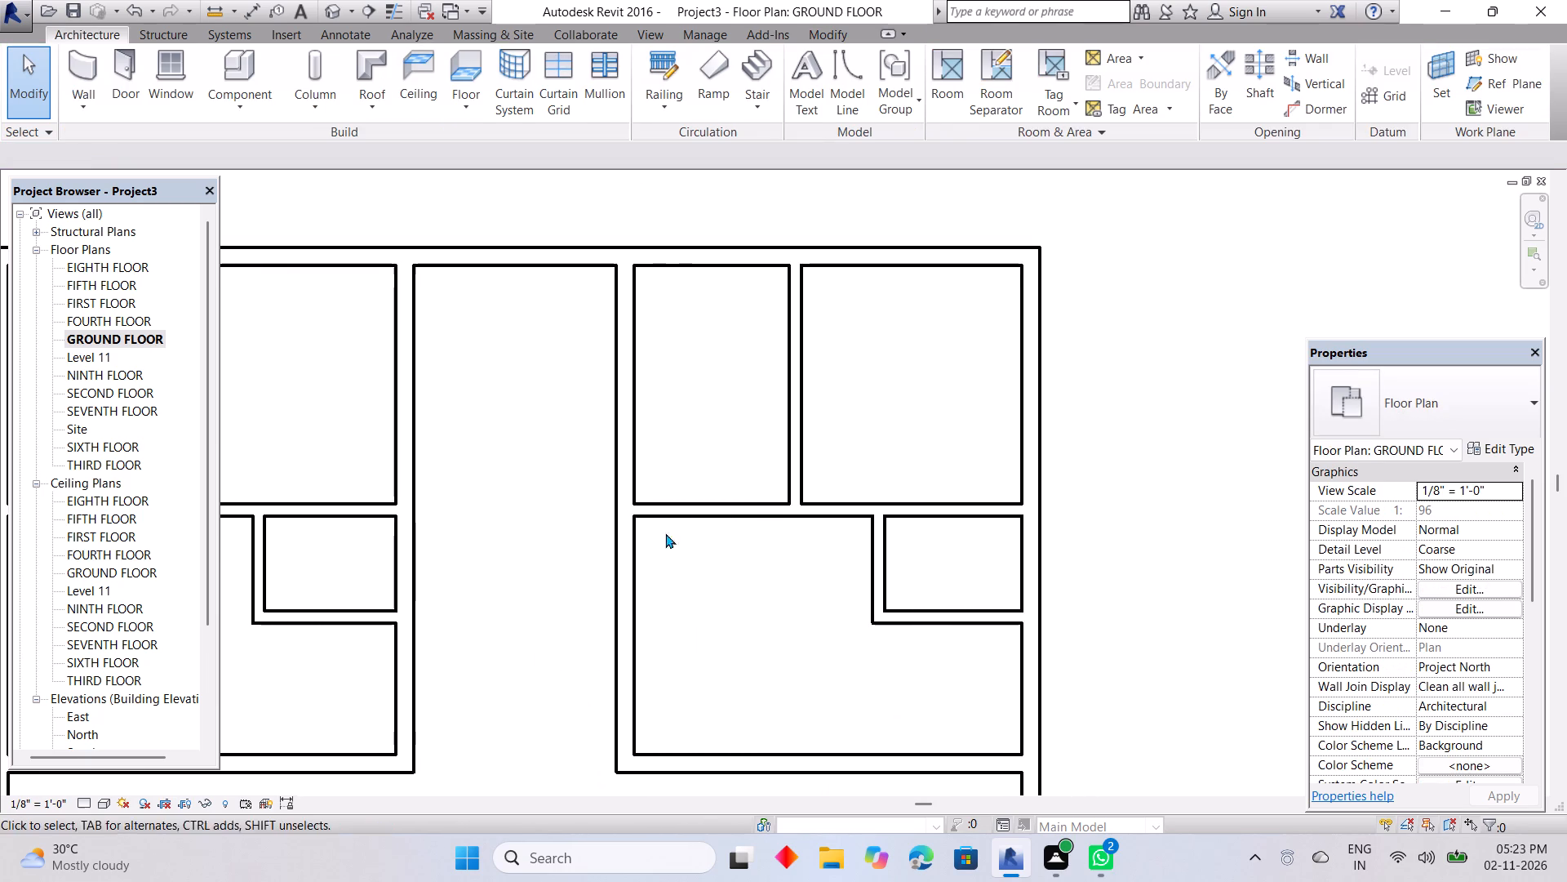
pyautogui.click(637, 527)
pyautogui.moveTo(689, 488); pyautogui.dragTo(677, 545, button='middle')
pyautogui.scroll(-8, 681, 514)
pyautogui.moveTo(678, 506); pyautogui.dragTo(677, 692, button='middle')
pyautogui.scroll(-1, 677, 510)
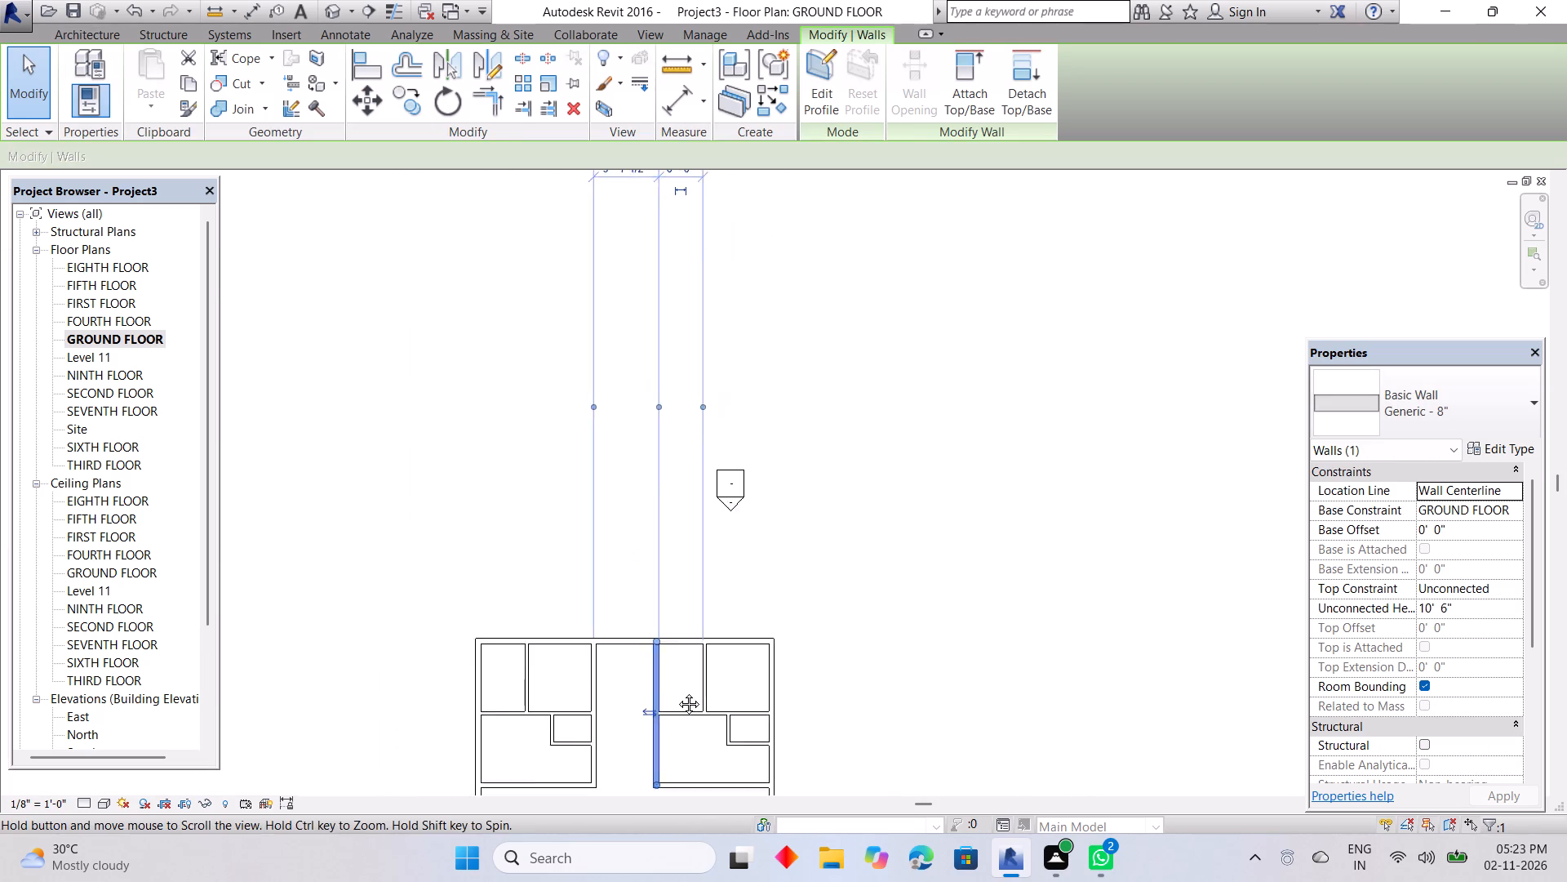
pyautogui.moveTo(677, 692); pyautogui.dragTo(678, 694, button='middle')
pyautogui.scroll(-1, 677, 693)
pyautogui.scroll(-4, 664, 519)
pyautogui.moveTo(661, 512); pyautogui.dragTo(659, 656, button='middle')
pyautogui.scroll(3, 659, 605)
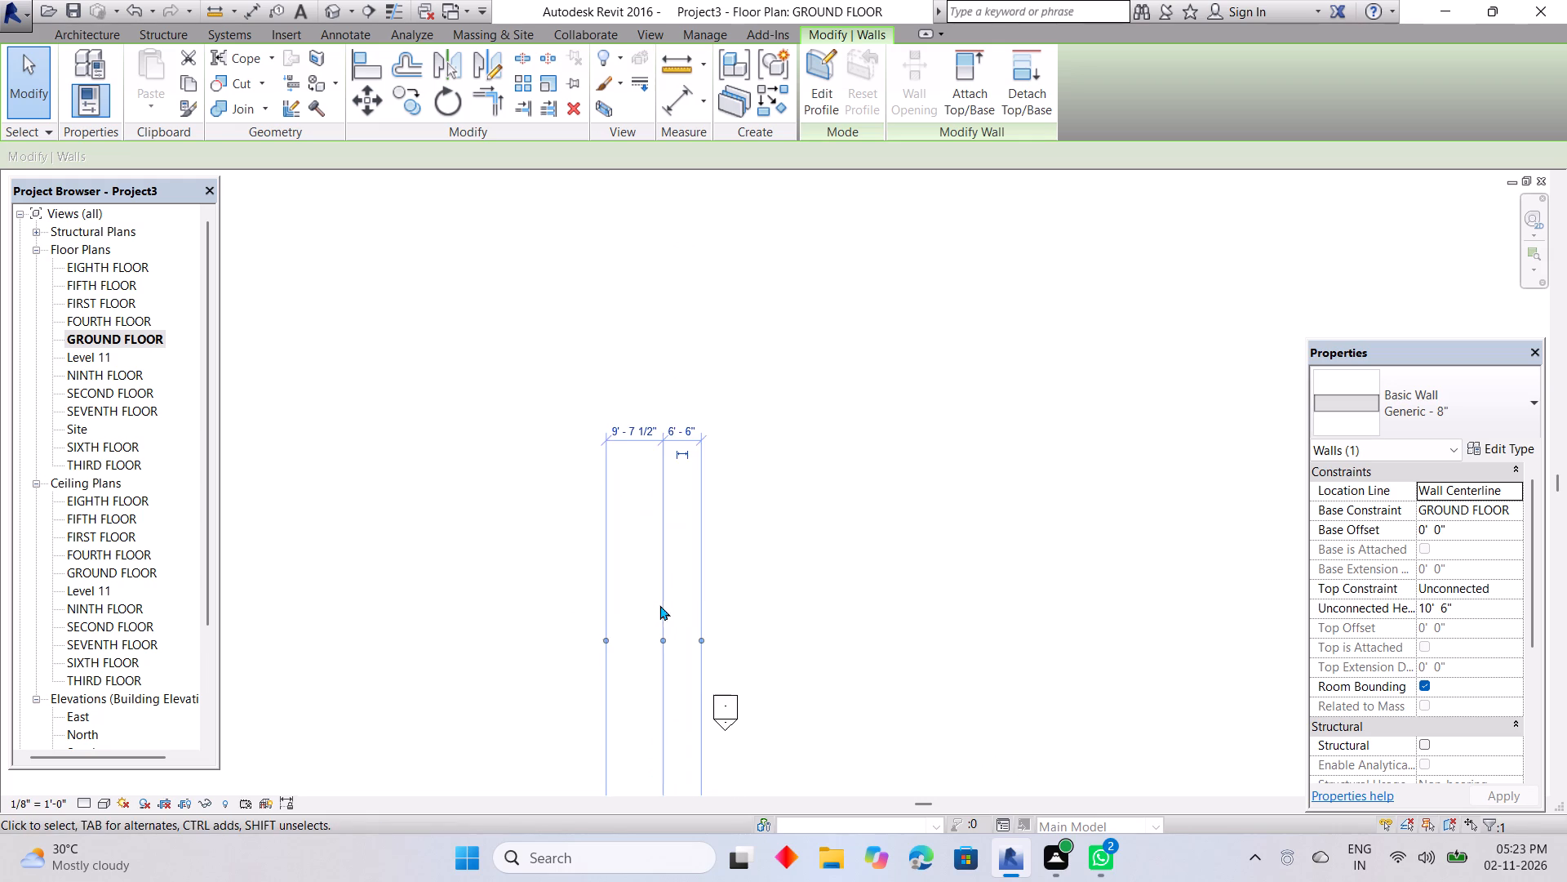
pyautogui.scroll(4, 659, 605)
pyautogui.scroll(-6, 730, 637)
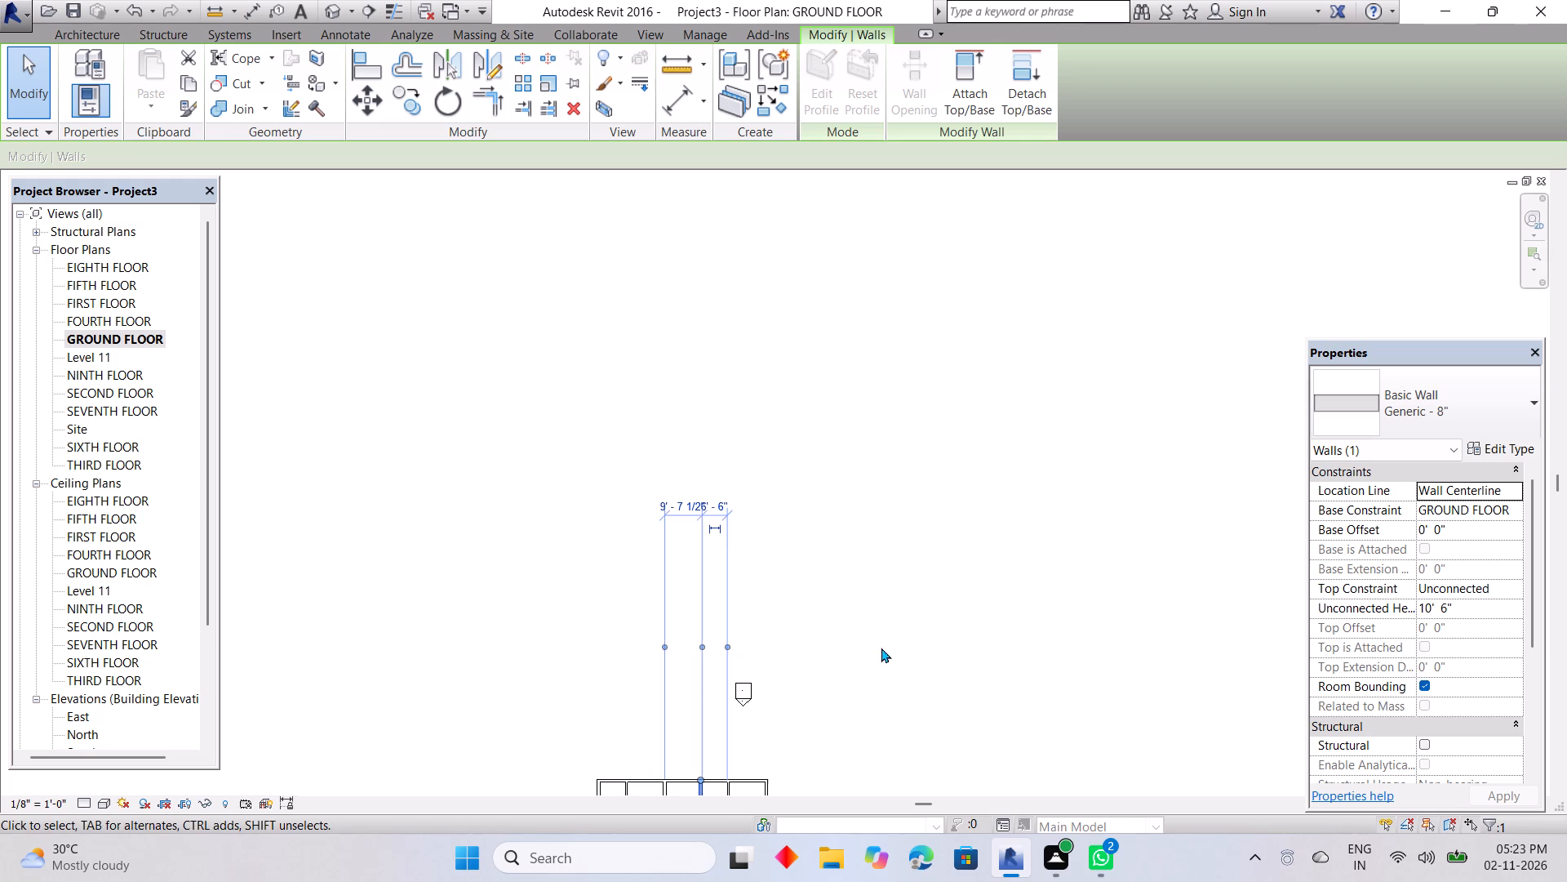
pyautogui.moveTo(877, 654); pyautogui.dragTo(869, 561, button='middle')
pyautogui.scroll(3, 655, 726)
pyautogui.scroll(2, 731, 656)
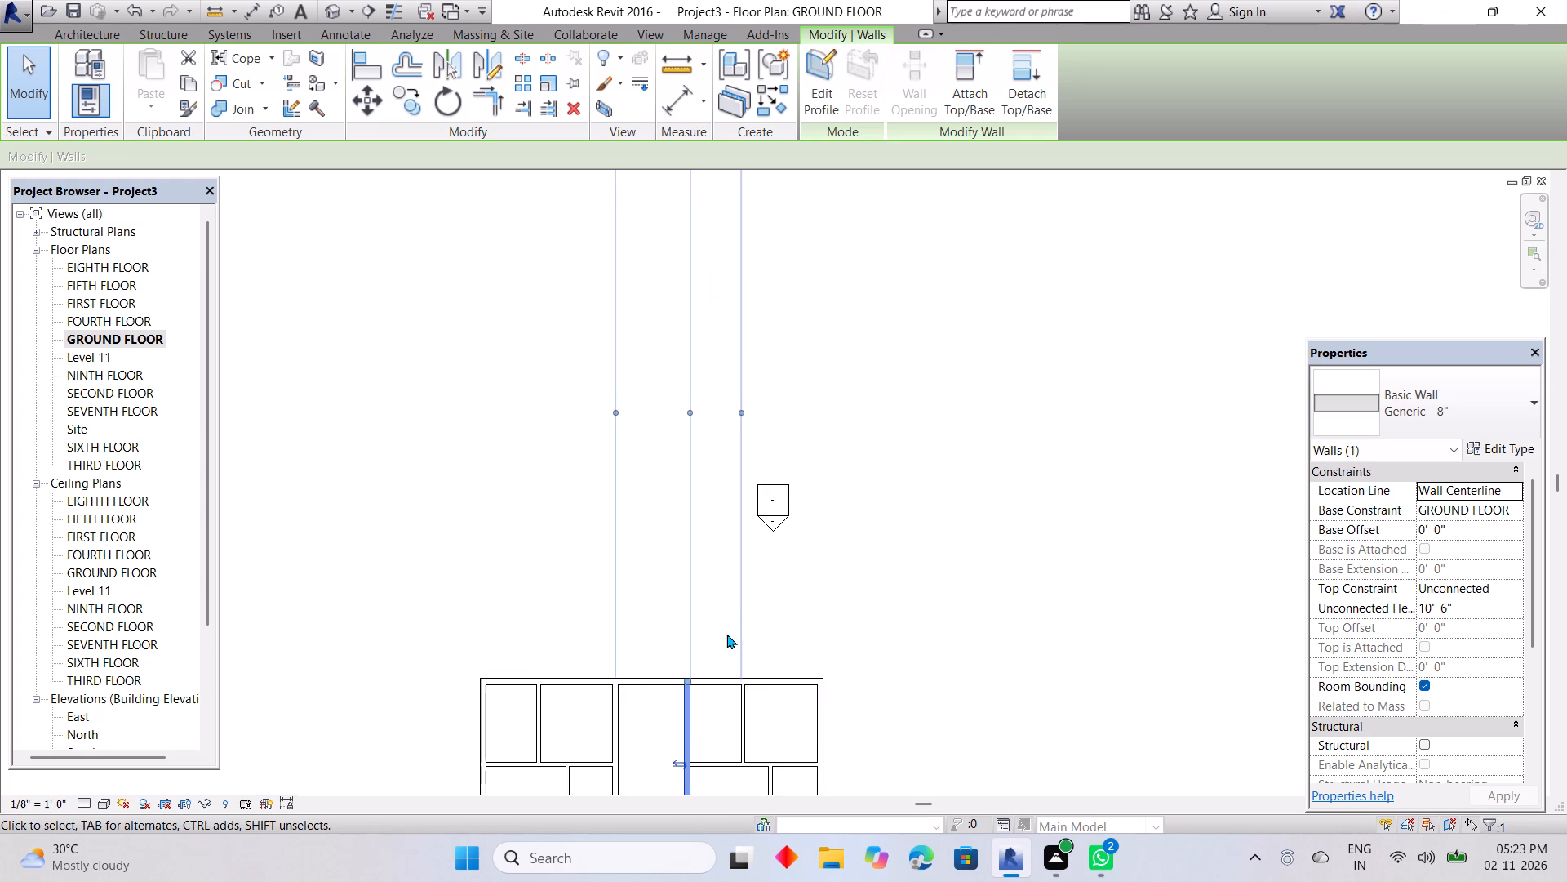
pyautogui.moveTo(724, 635); pyautogui.dragTo(726, 700, button='middle')
pyautogui.click(688, 479)
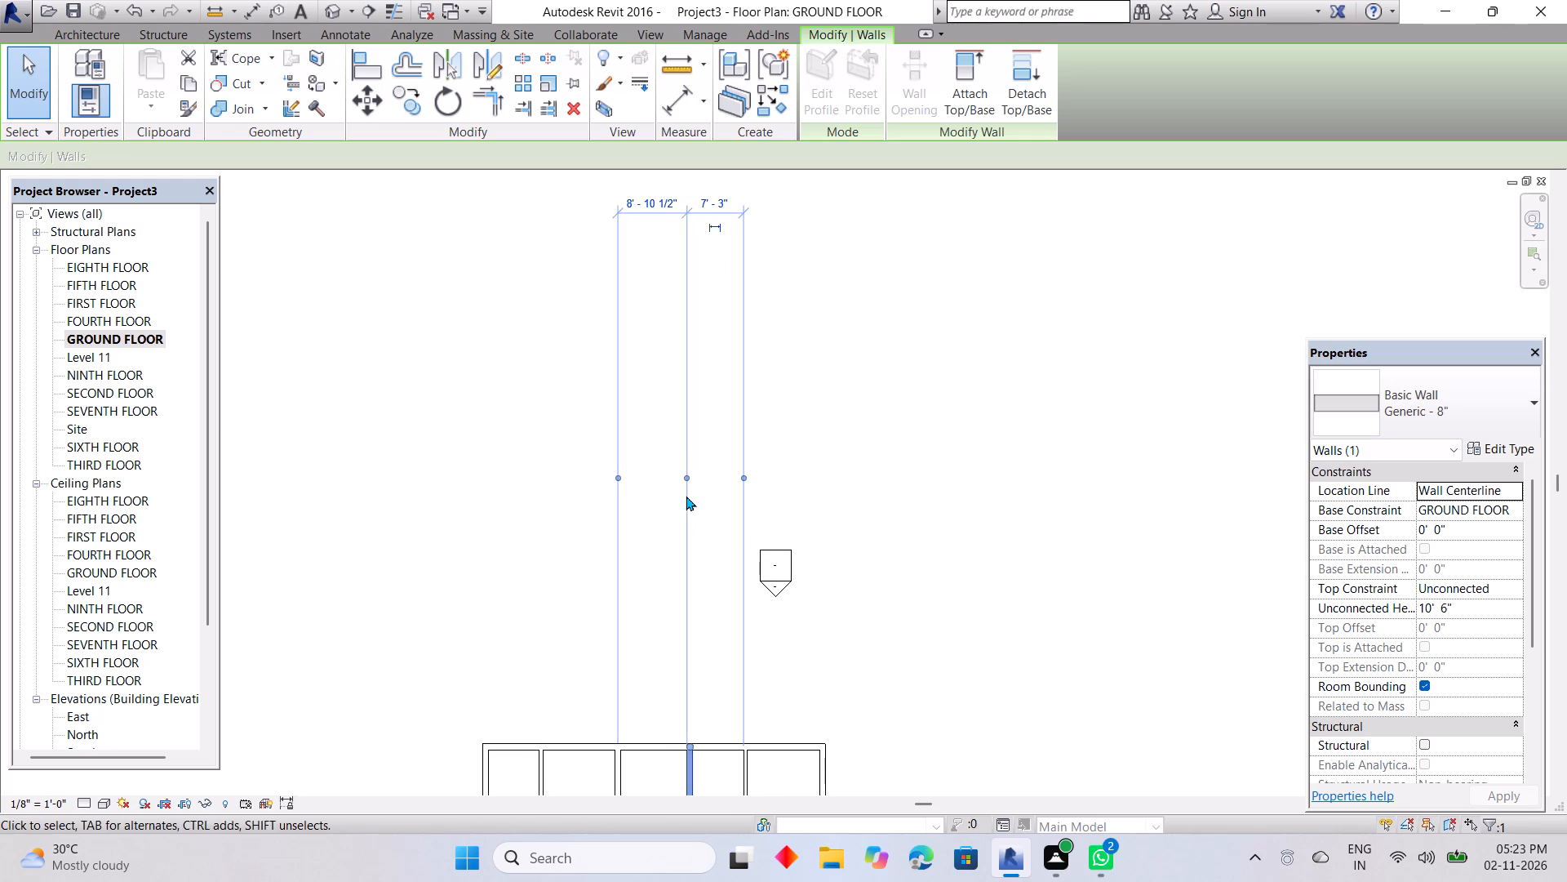
pyautogui.click(686, 479)
pyautogui.click(686, 478)
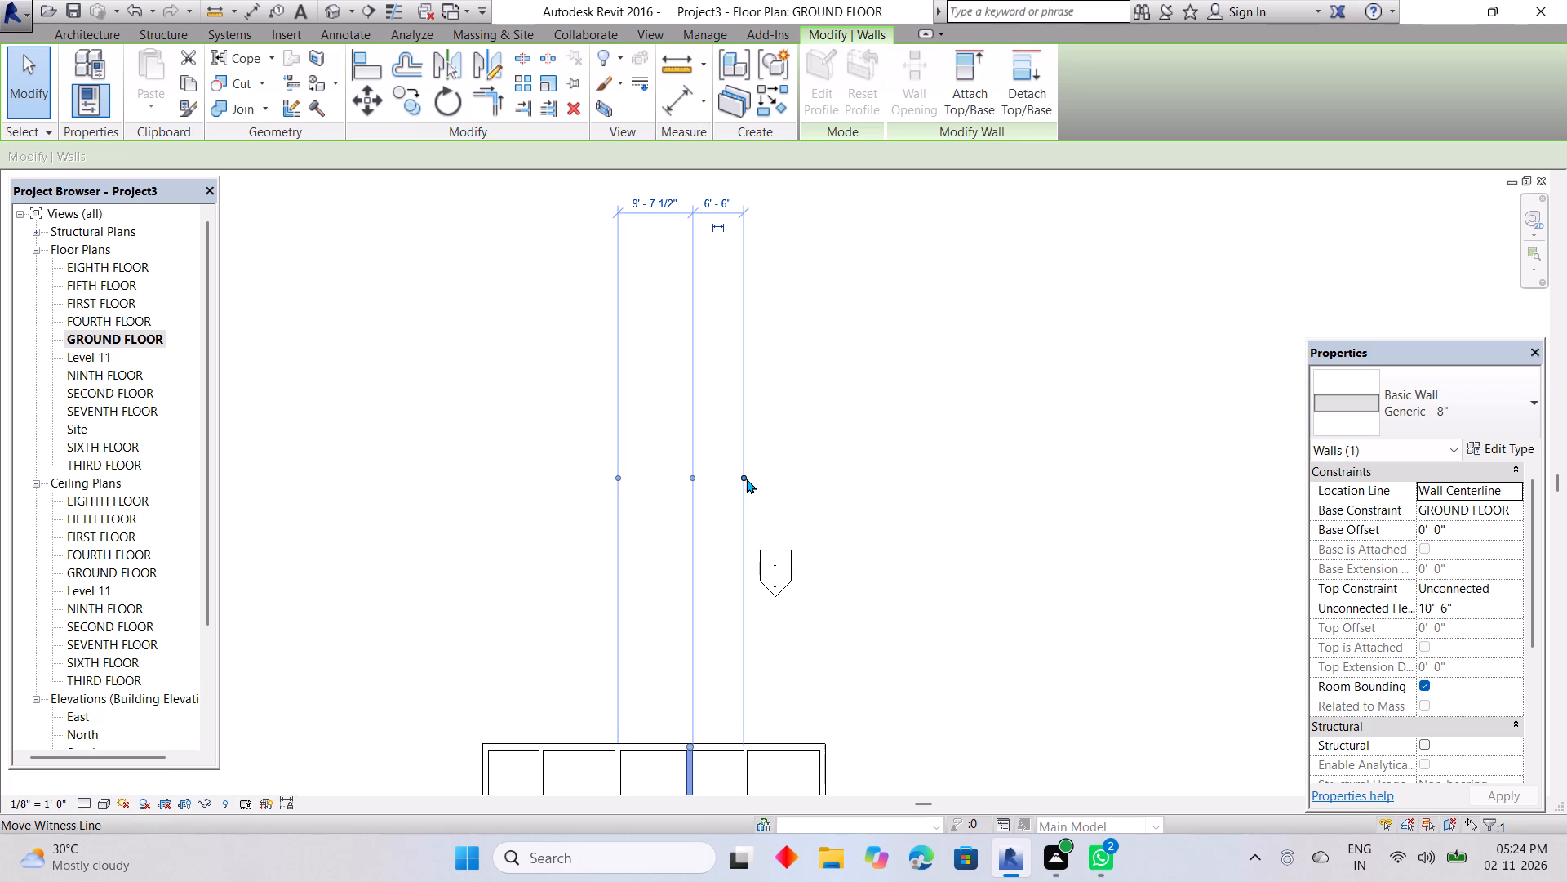
# Measure the right unit's overall width by moving the temporary dimension's witness line to the outer wall and switching the corridor-side wall's reference.
pyautogui.moveTo(745, 479); pyautogui.dragTo(819, 751)
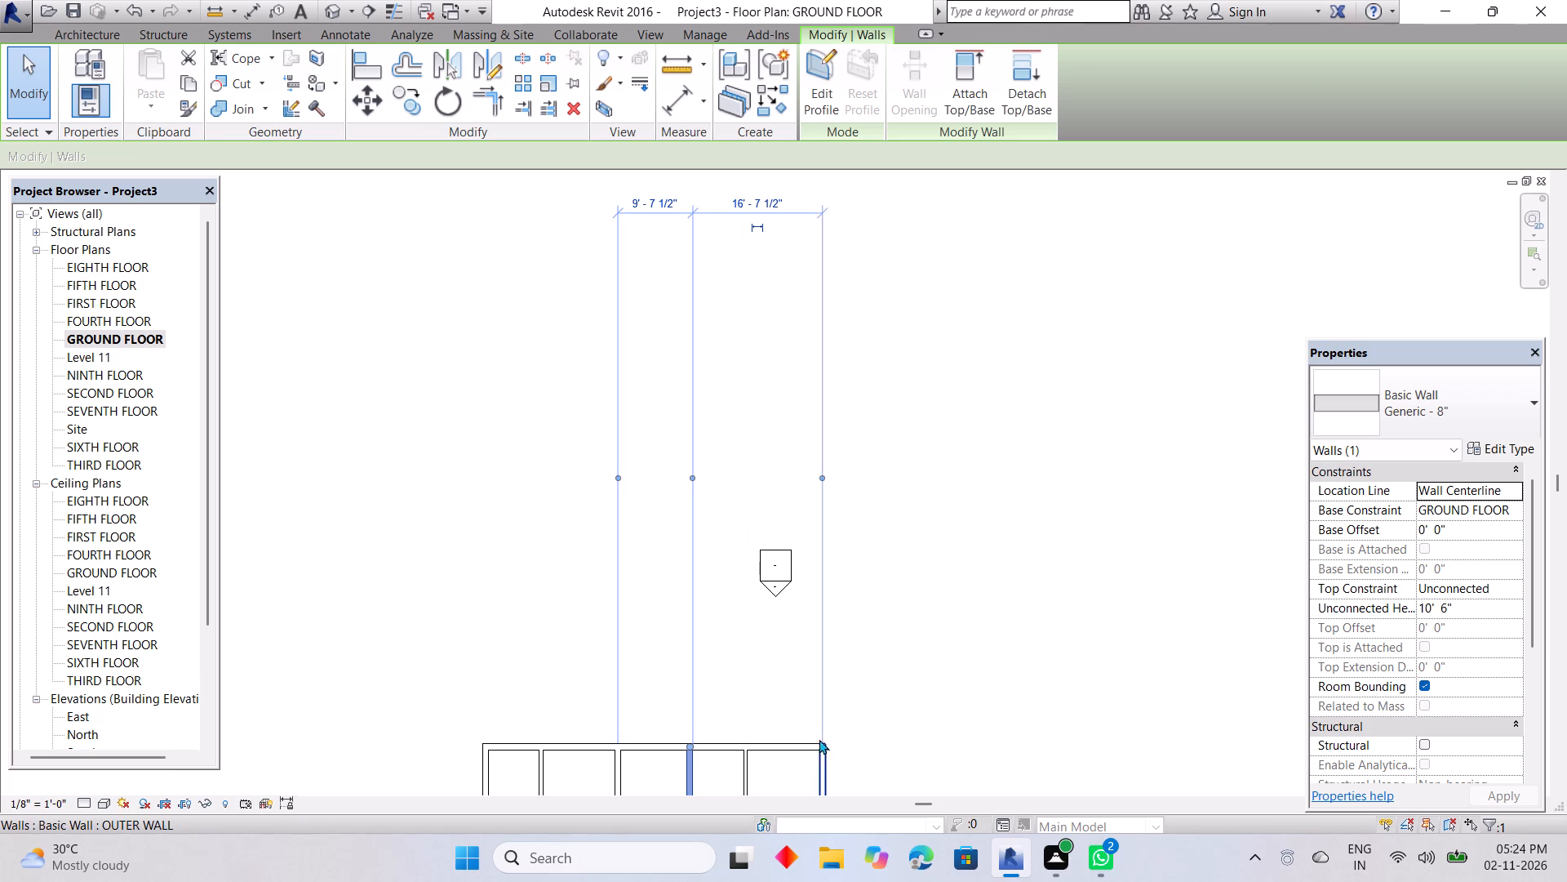
pyautogui.moveTo(690, 479); pyautogui.dragTo(746, 751)
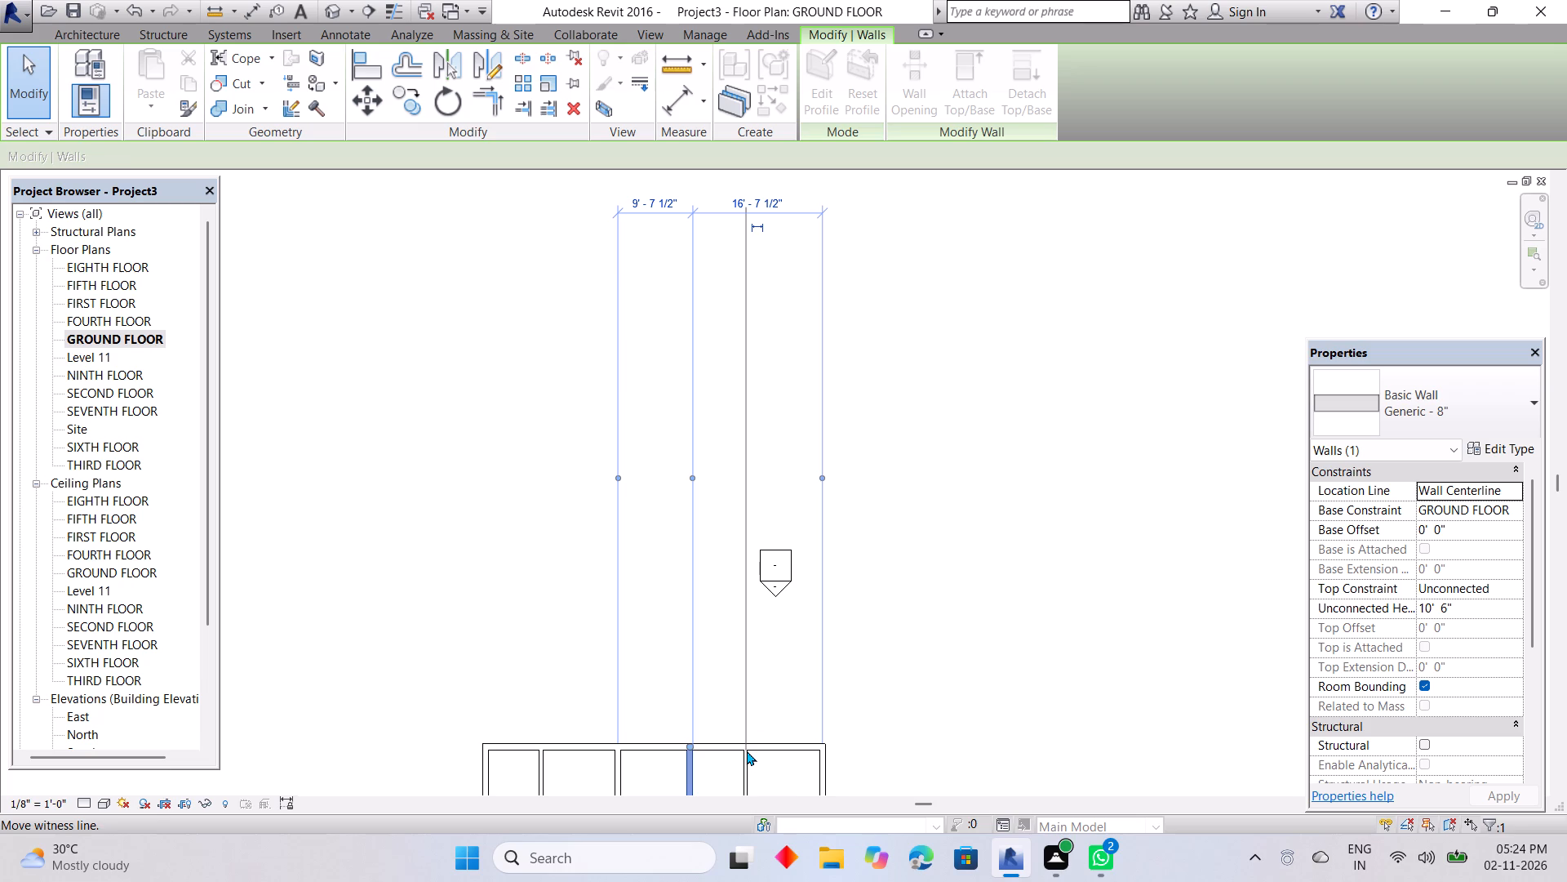
pyautogui.moveTo(746, 751); pyautogui.dragTo(746, 749)
pyautogui.scroll(4, 744, 749)
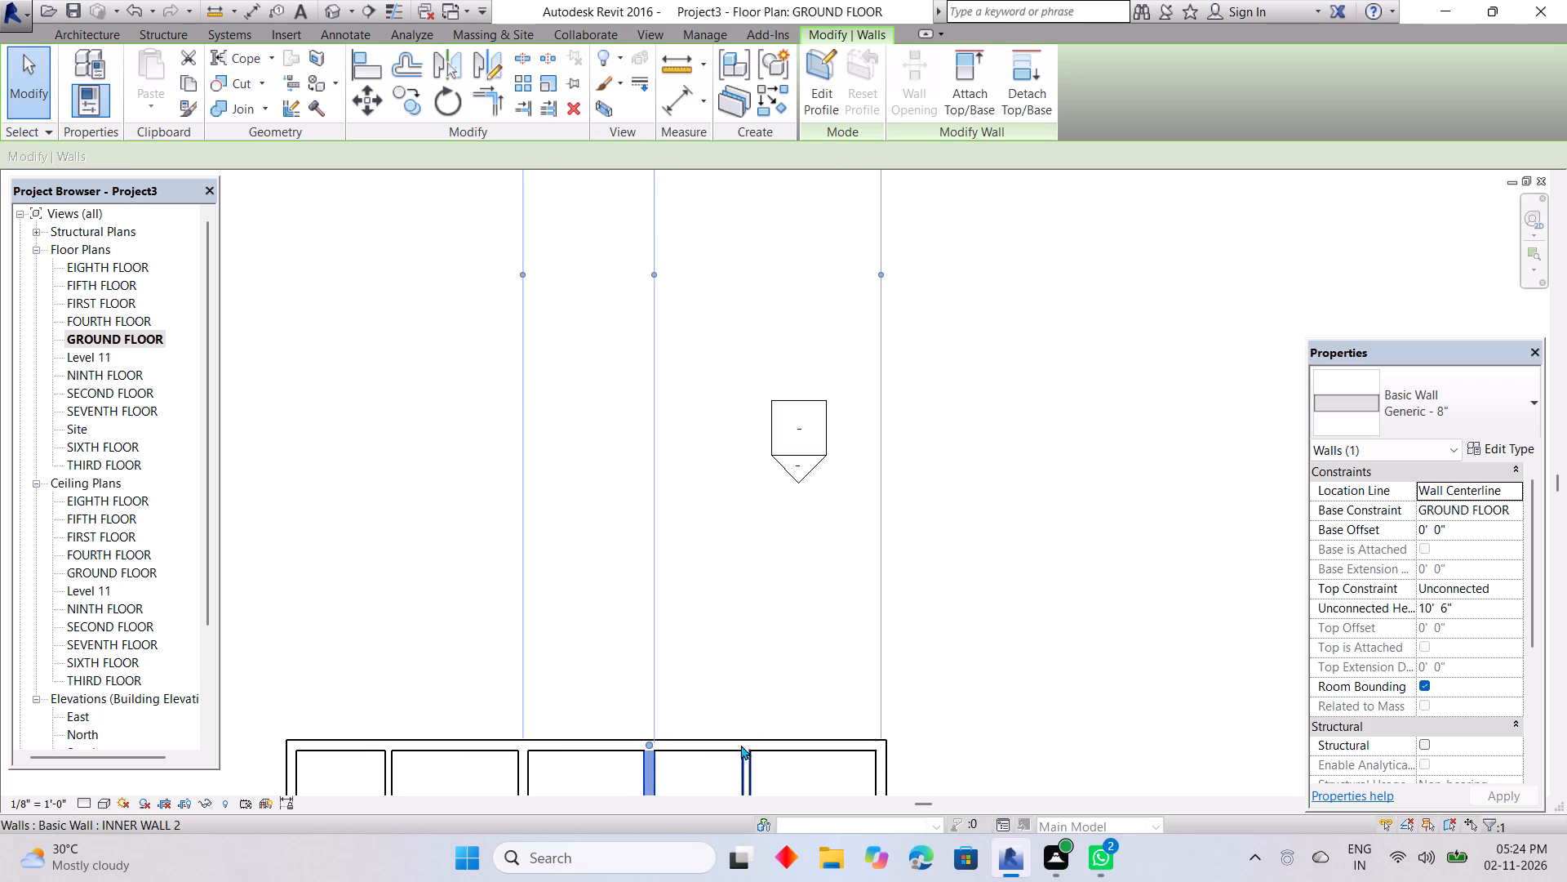
pyautogui.moveTo(655, 276); pyautogui.dragTo(749, 655)
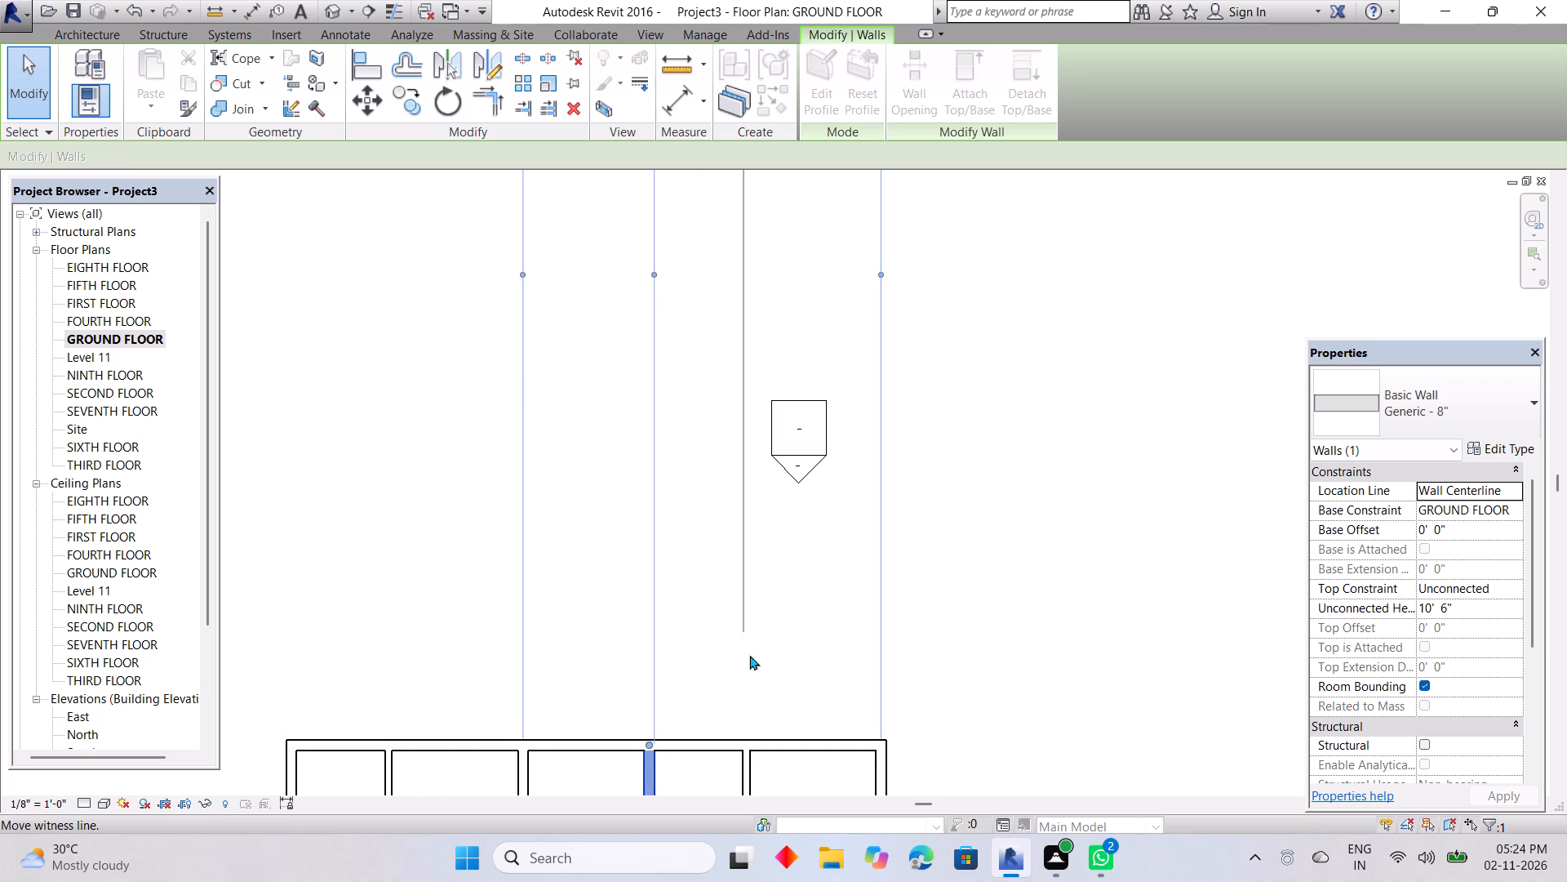
pyautogui.moveTo(749, 655); pyautogui.dragTo(747, 764)
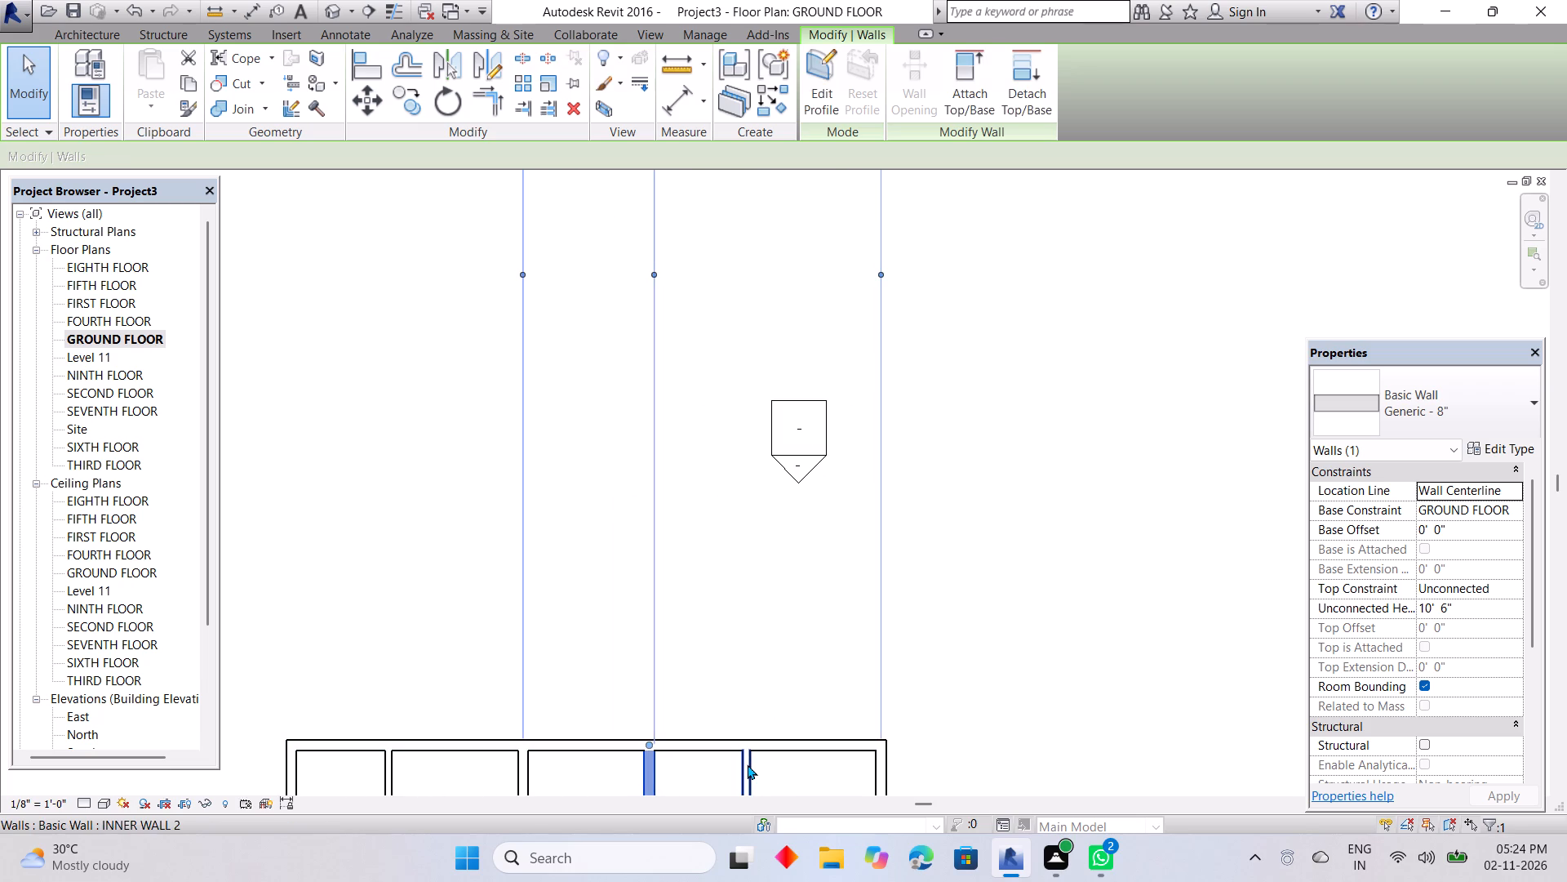
pyautogui.scroll(-5, 754, 675)
pyautogui.middleClick(754, 651)
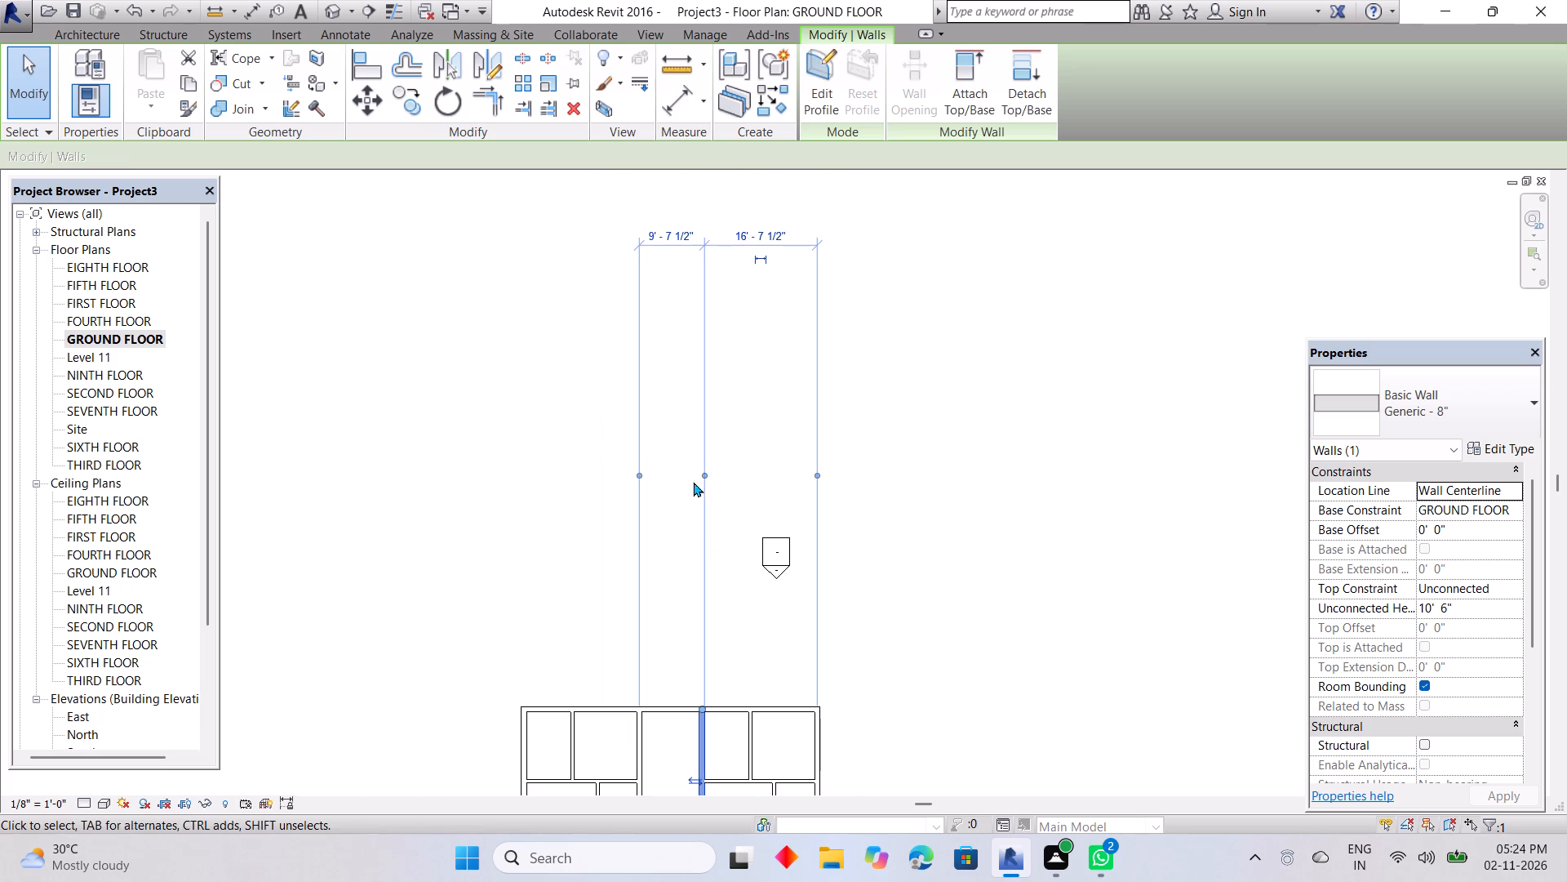
pyautogui.click(702, 470)
pyautogui.click(703, 469)
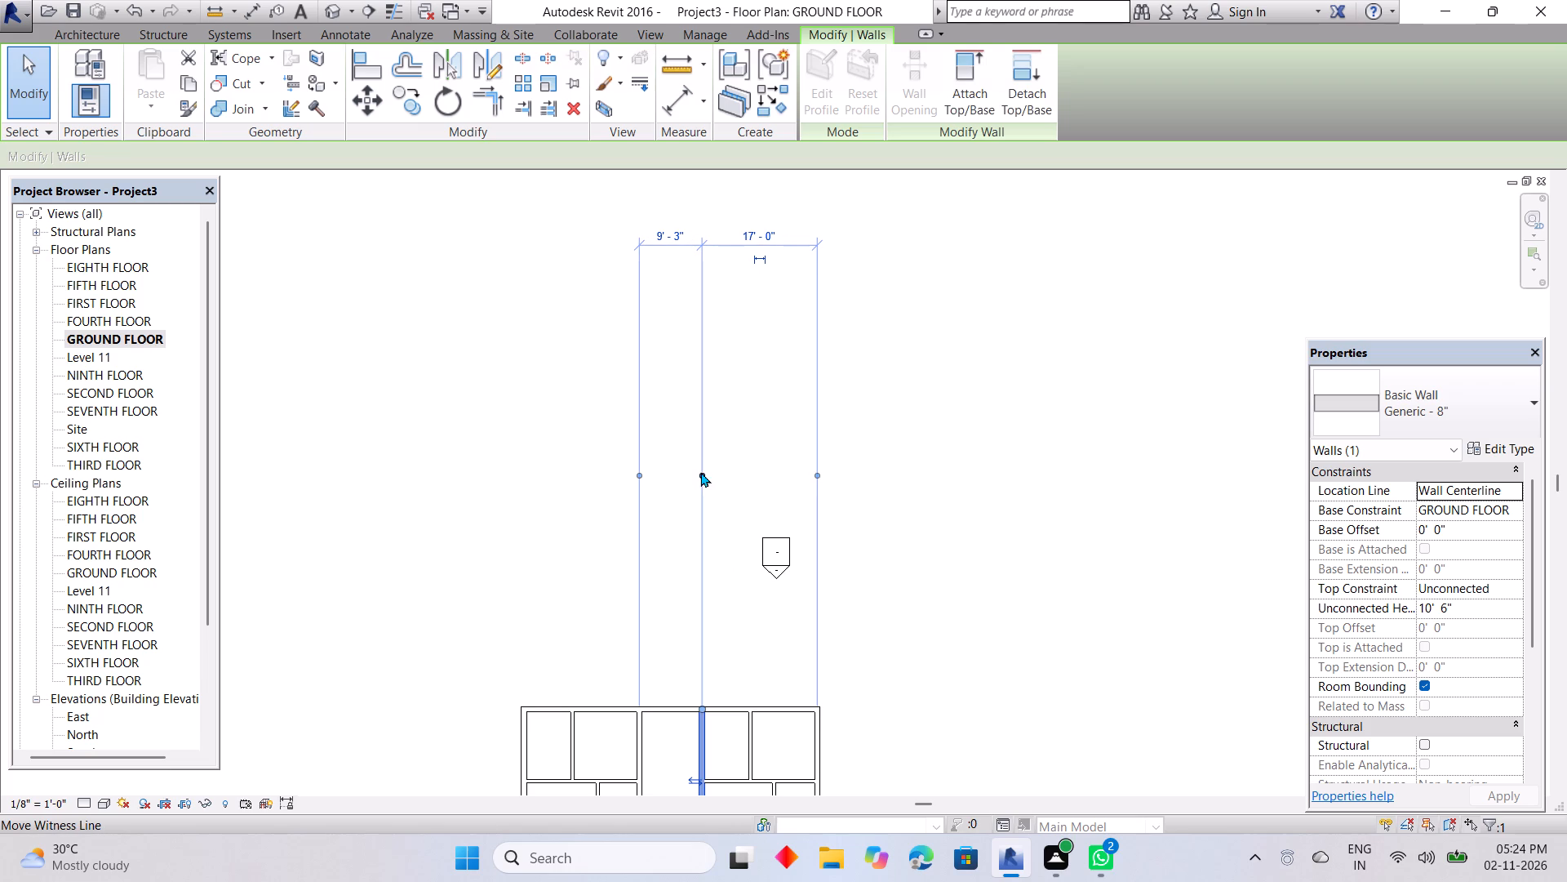
# Check the distances from the right unit's upper INNER WALL 2 partition to the walls on either side.
pyautogui.click(702, 704)
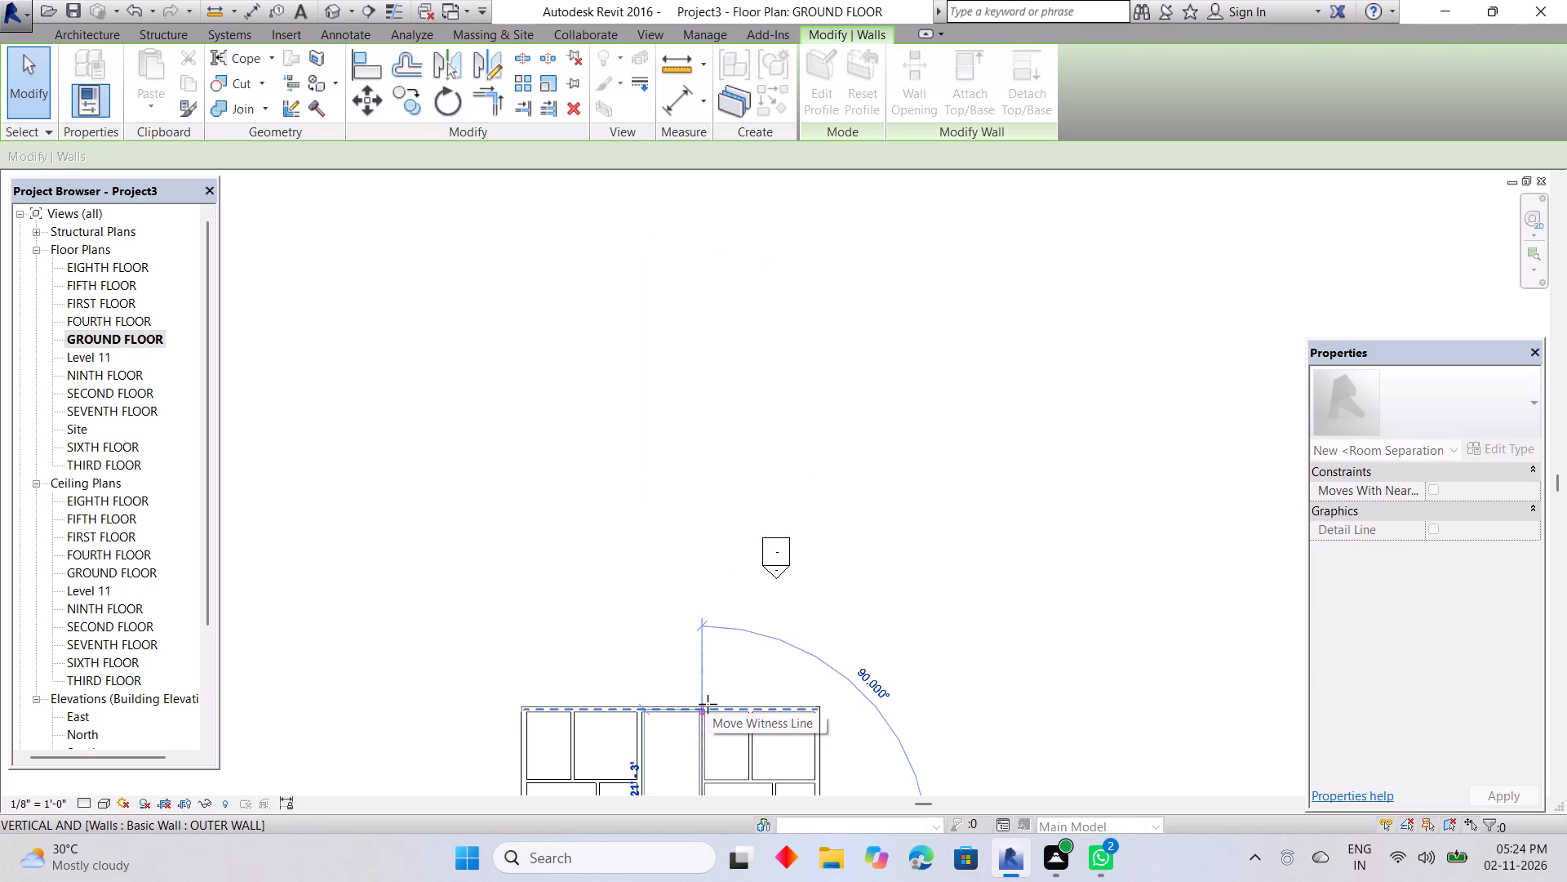
pyautogui.press('Escape')
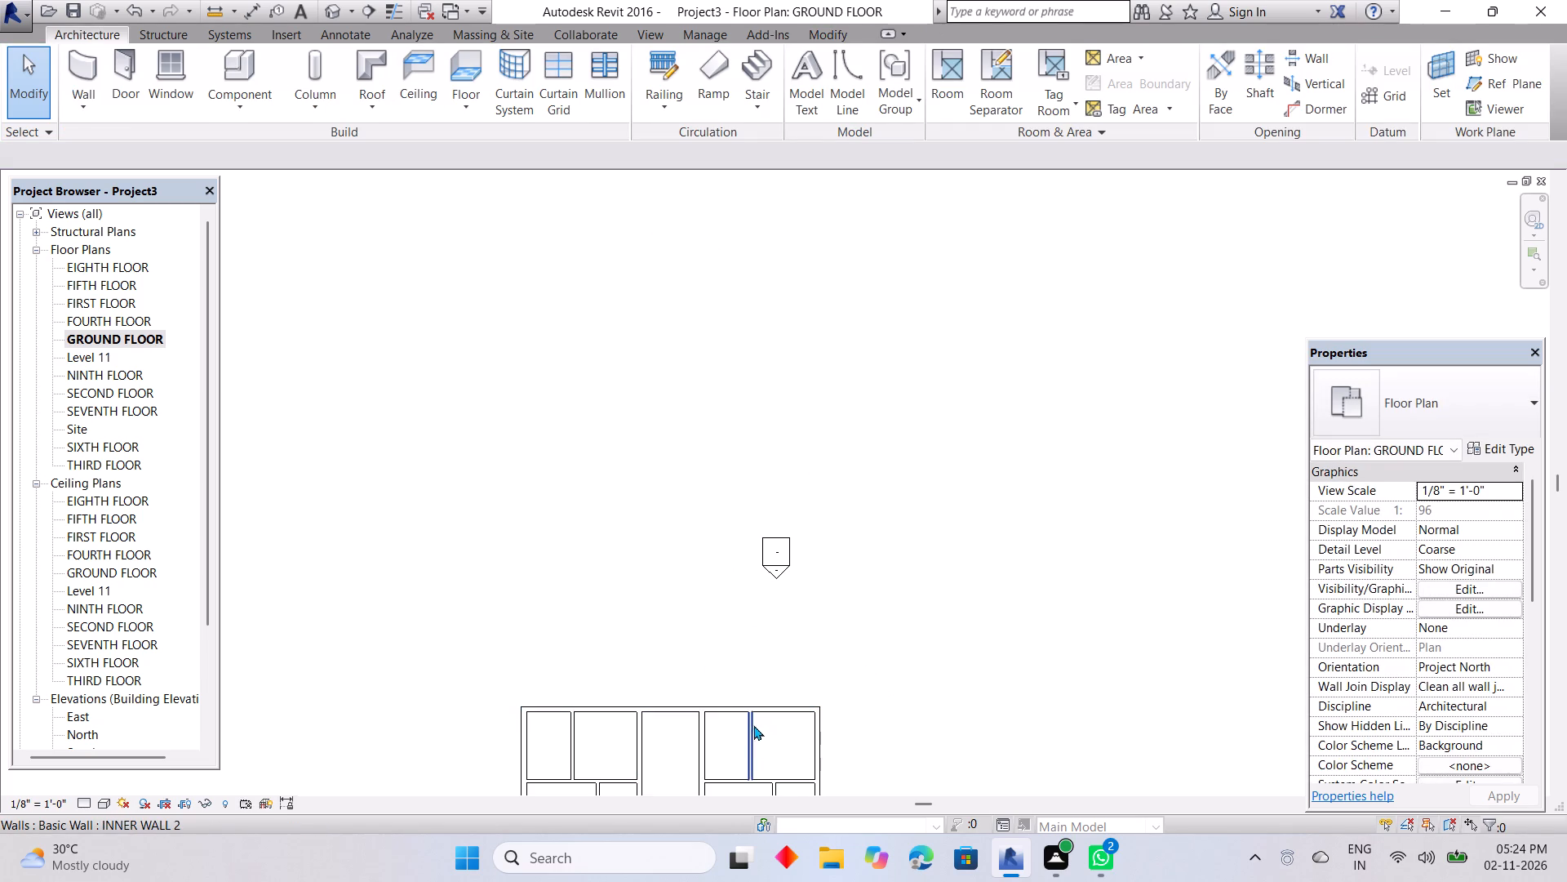
pyautogui.click(752, 727)
pyautogui.scroll(3, 773, 700)
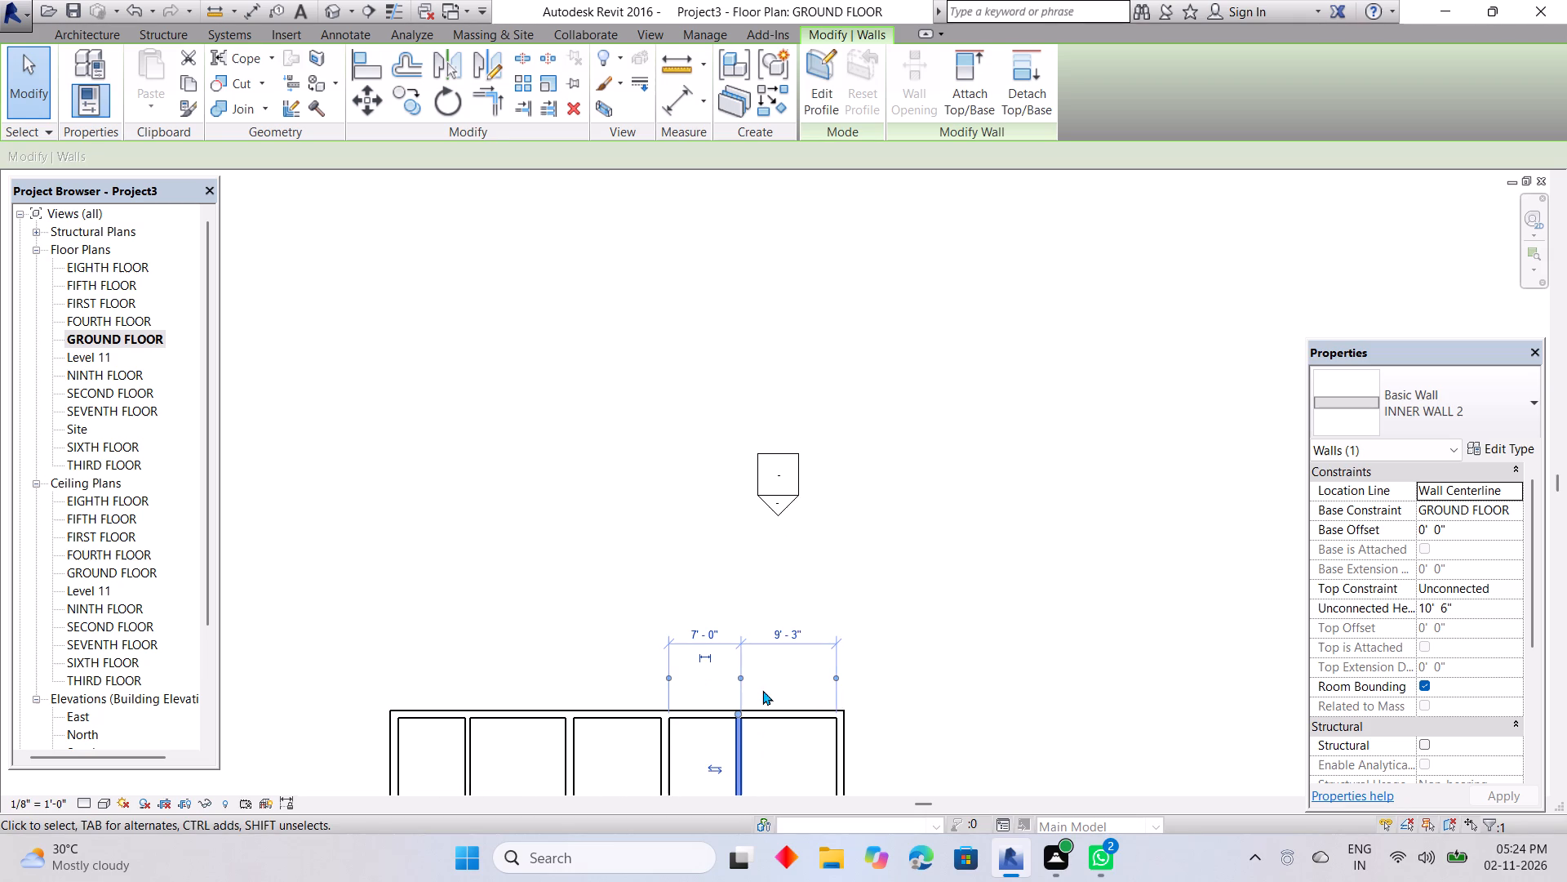
pyautogui.press('Escape')
# Check the distances from the lower wall of the right unit's small room to the walls above and below it.
pyautogui.scroll(-5, 760, 690)
pyautogui.moveTo(761, 719); pyautogui.dragTo(760, 710, button='middle')
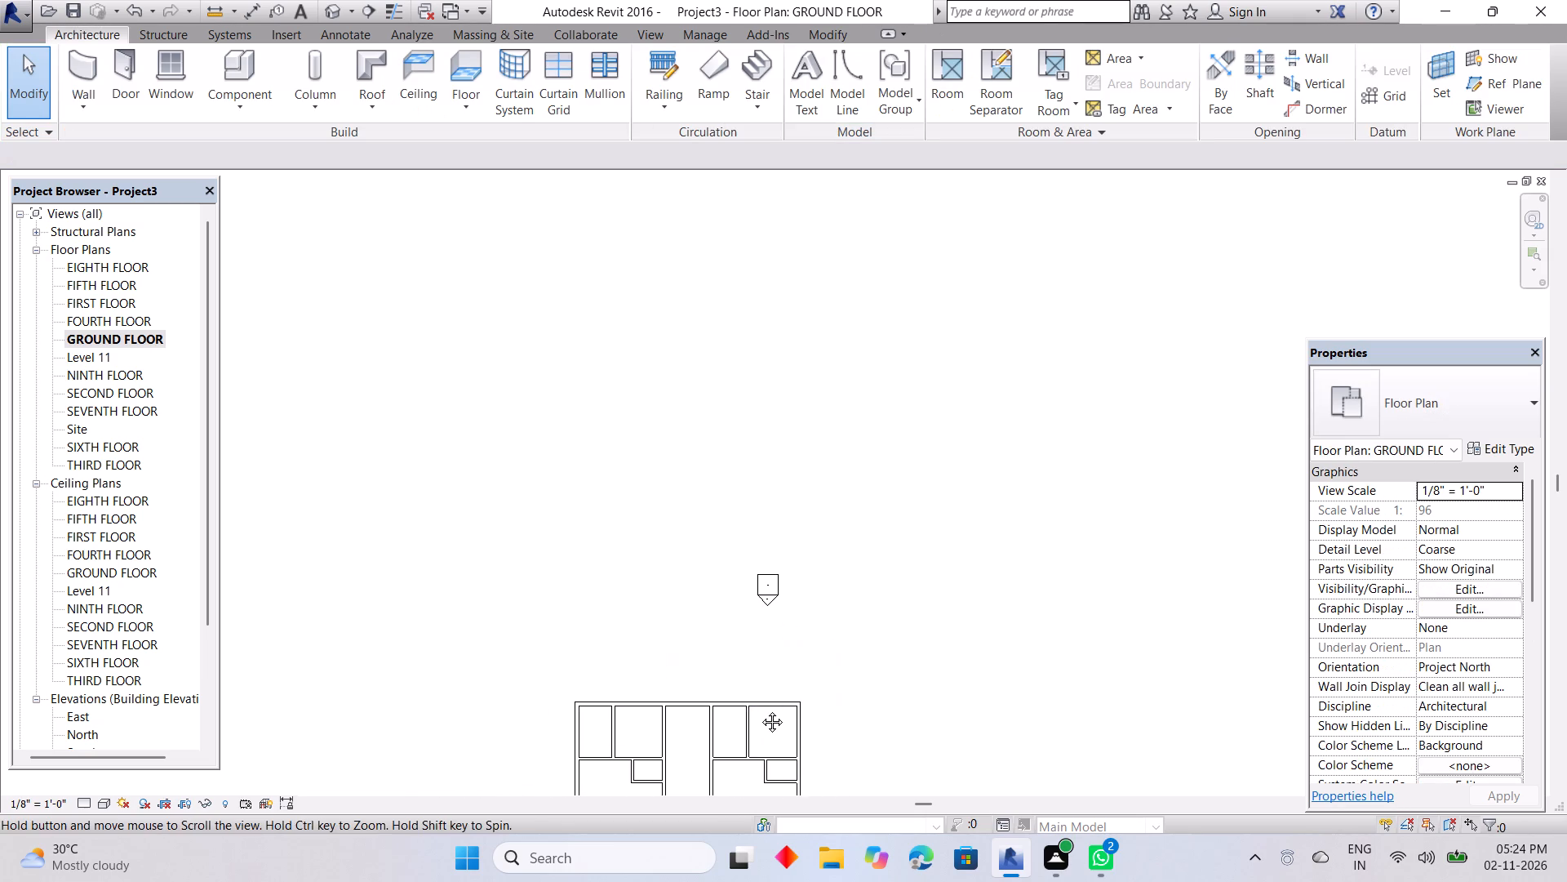
pyautogui.moveTo(760, 710); pyautogui.dragTo(772, 501, button='middle')
pyautogui.scroll(7, 748, 586)
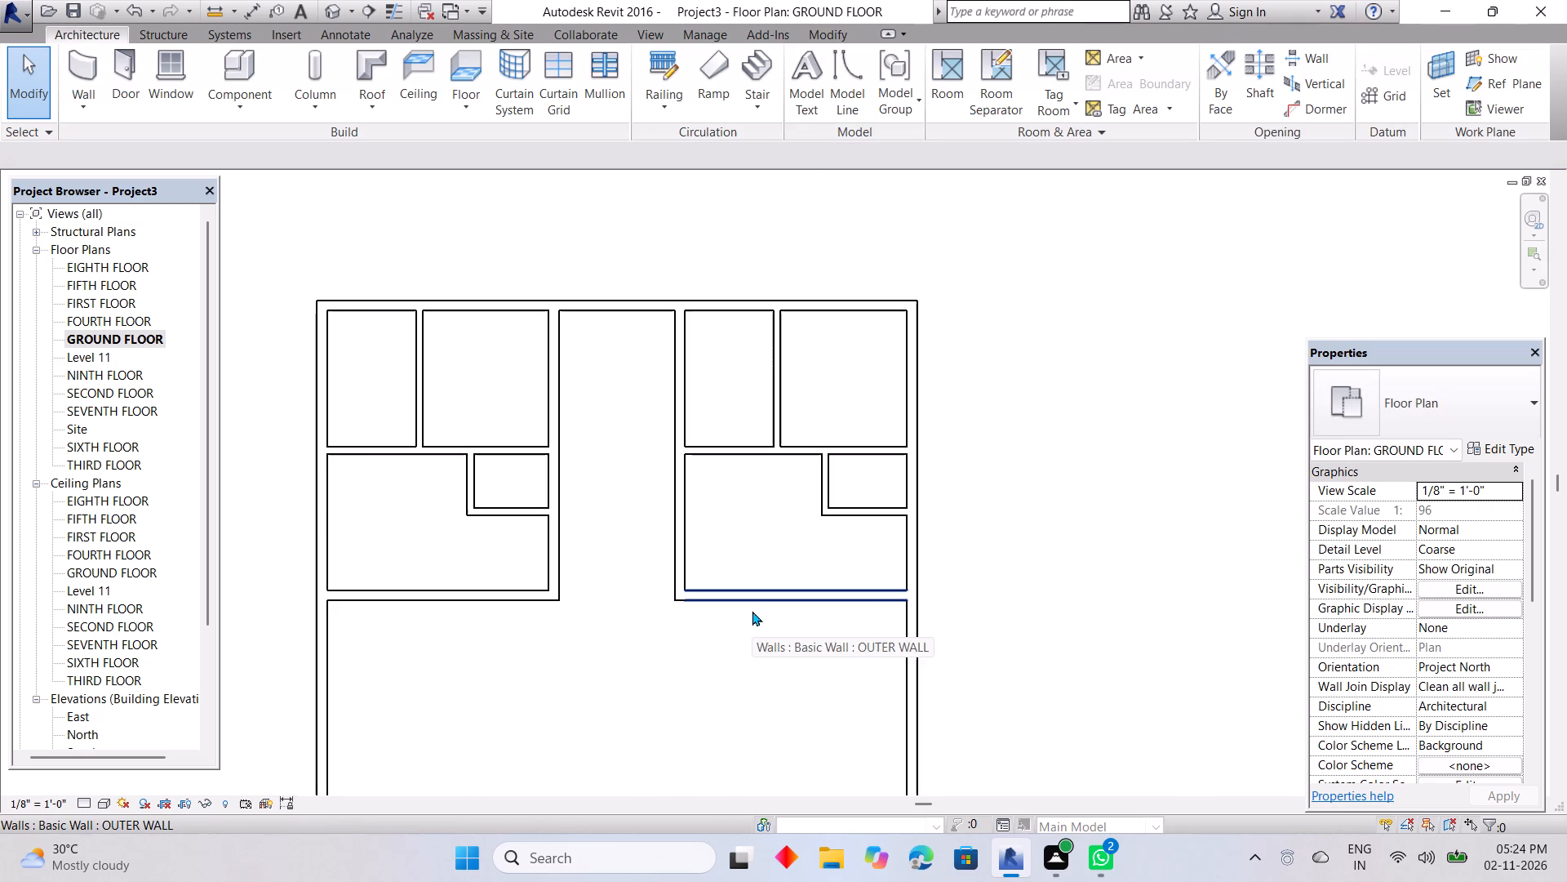
pyautogui.click(845, 512)
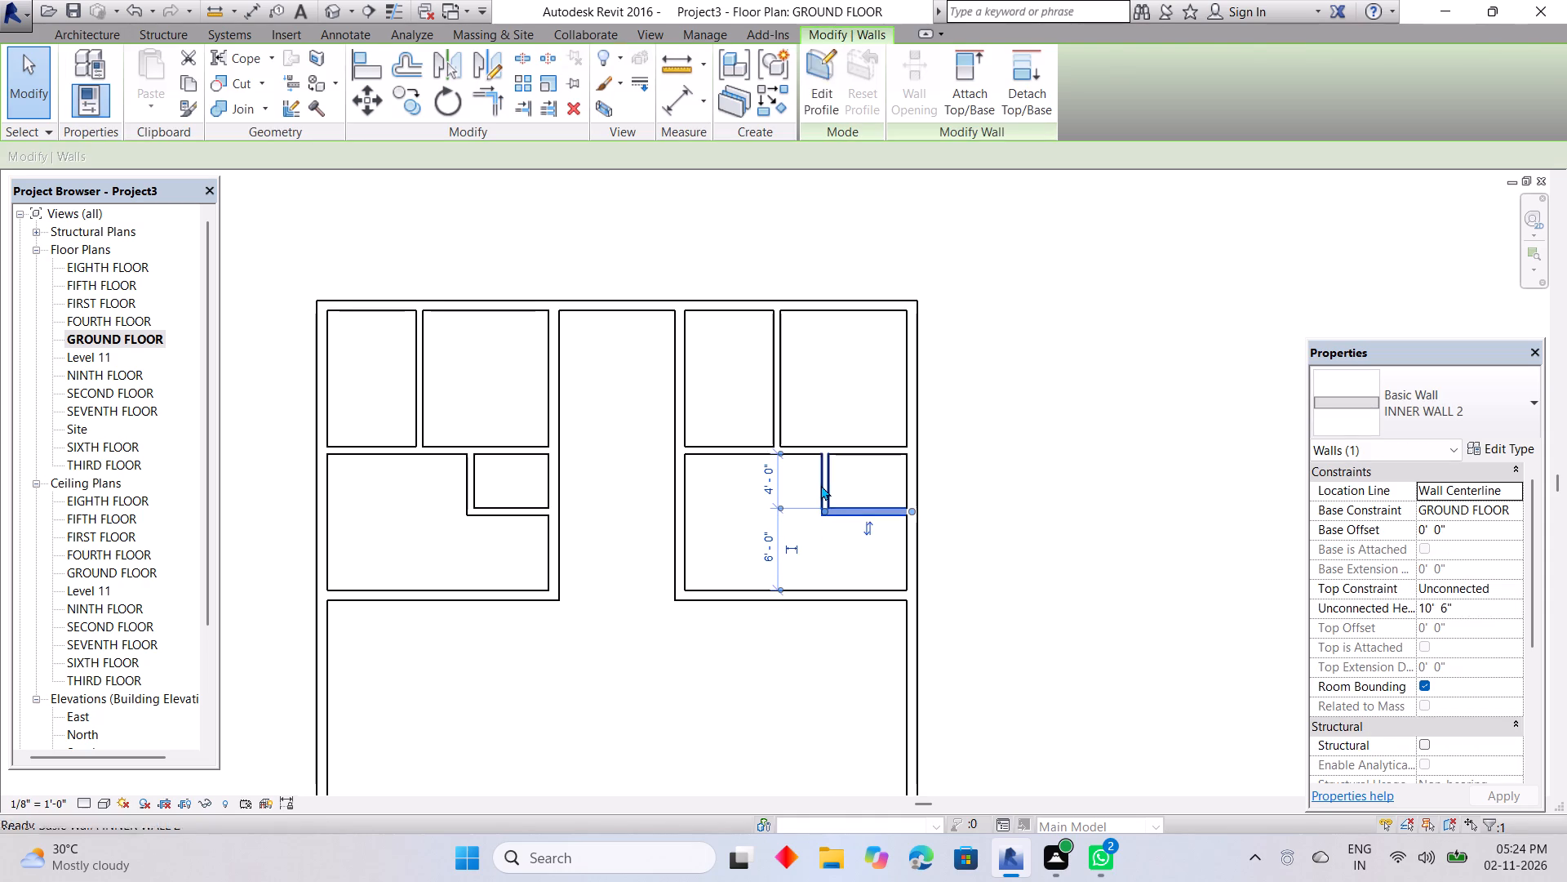
pyautogui.press('Escape')
# Set the clear width of the right unit's small room to 5' 6" between its side partition and the outer wall.
pyautogui.click(822, 485)
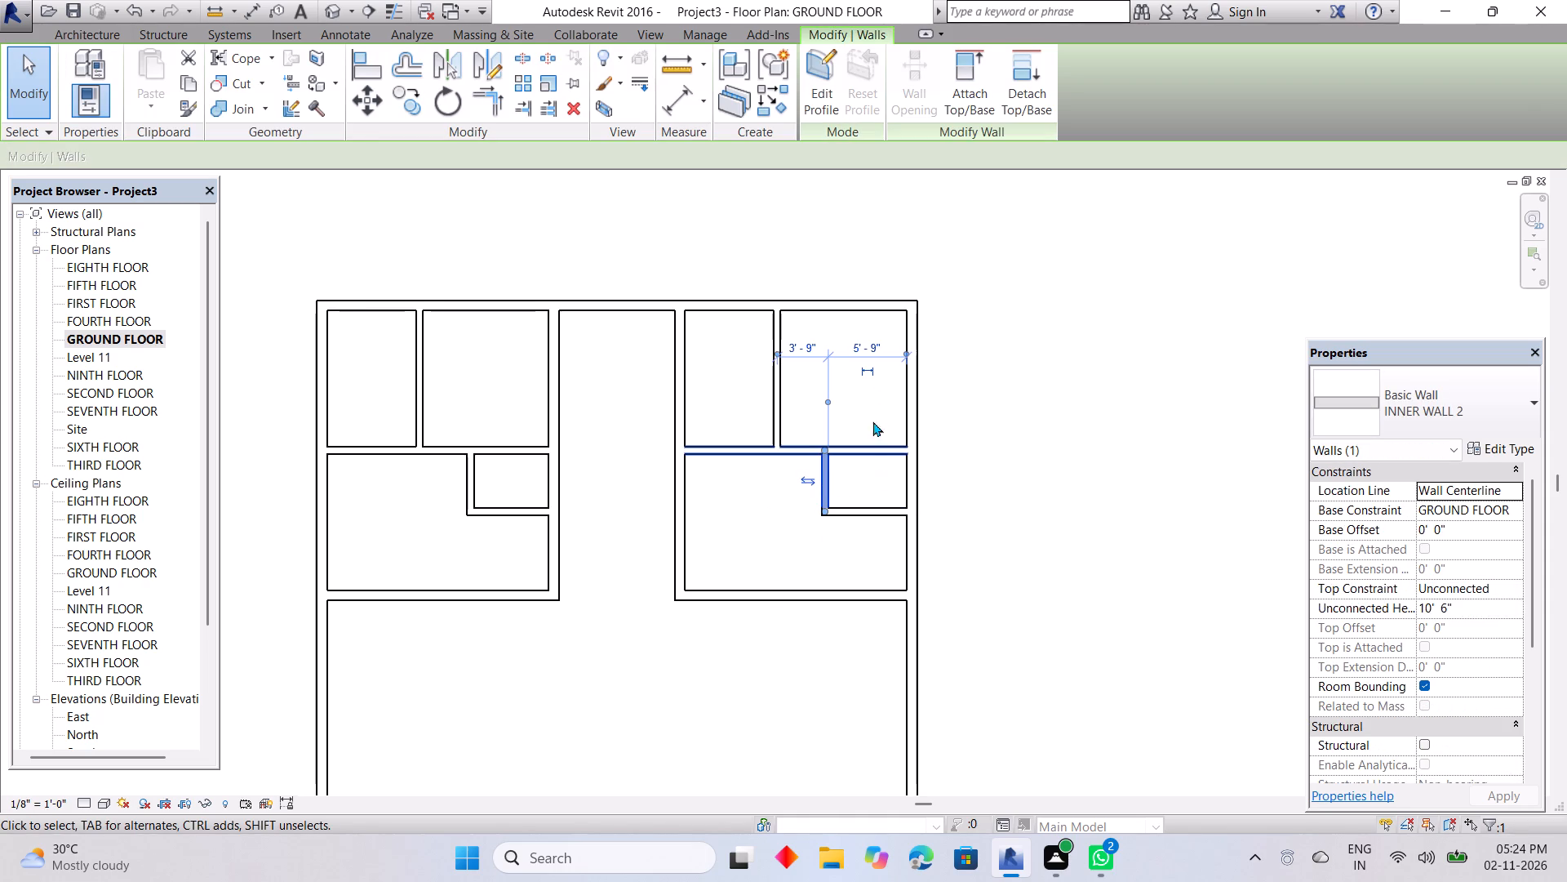
pyautogui.click(868, 345)
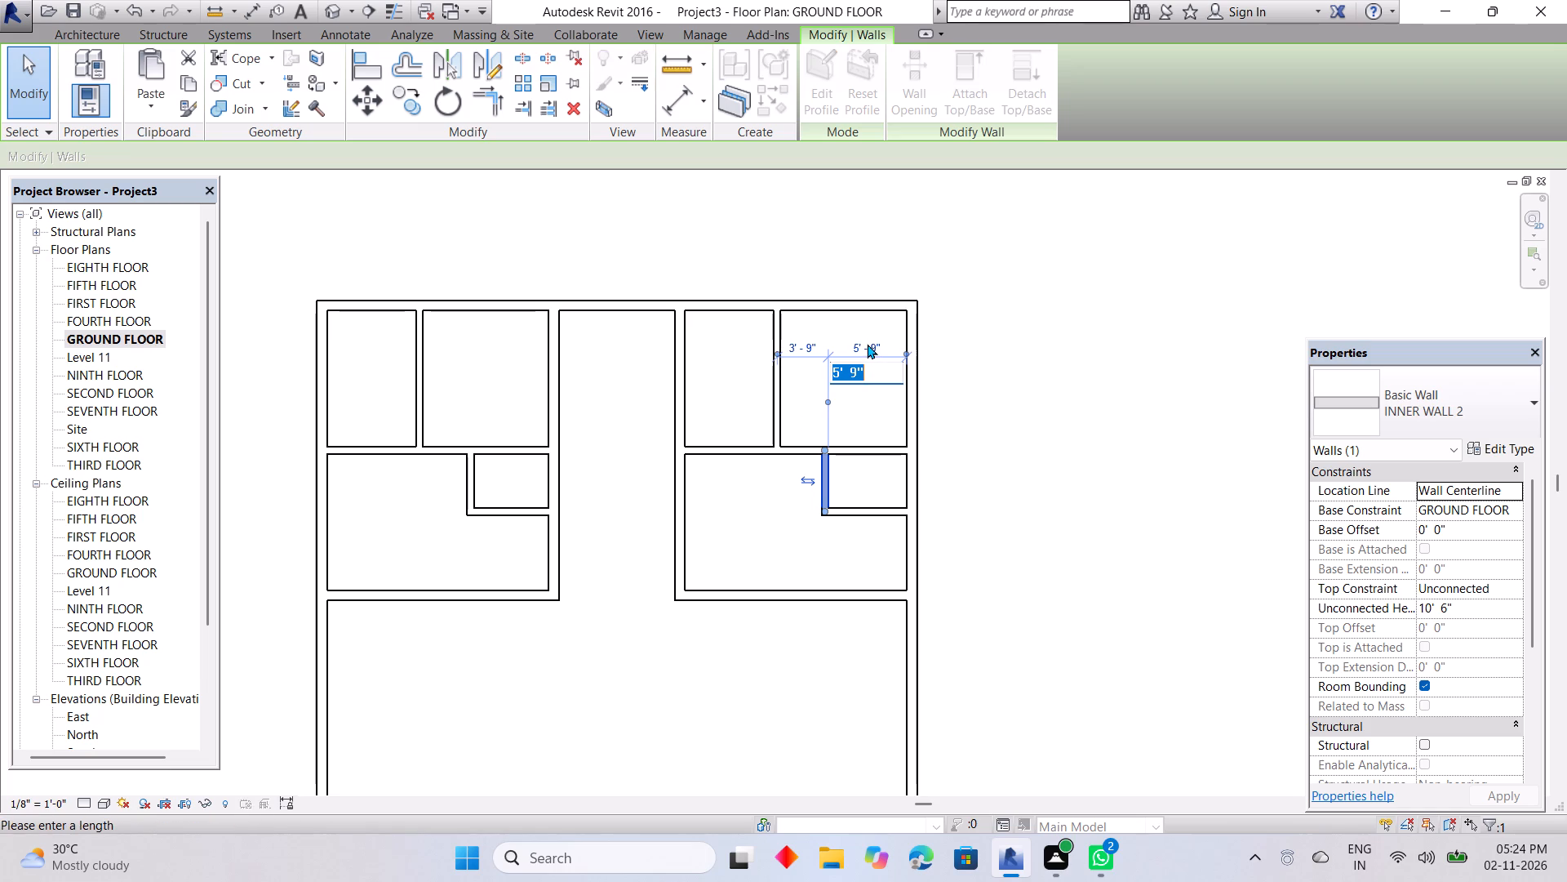
pyautogui.press('BackSpace')
pyautogui.press('5')
pyautogui.press("'")
pyautogui.press('6')
pyautogui.press('Return')
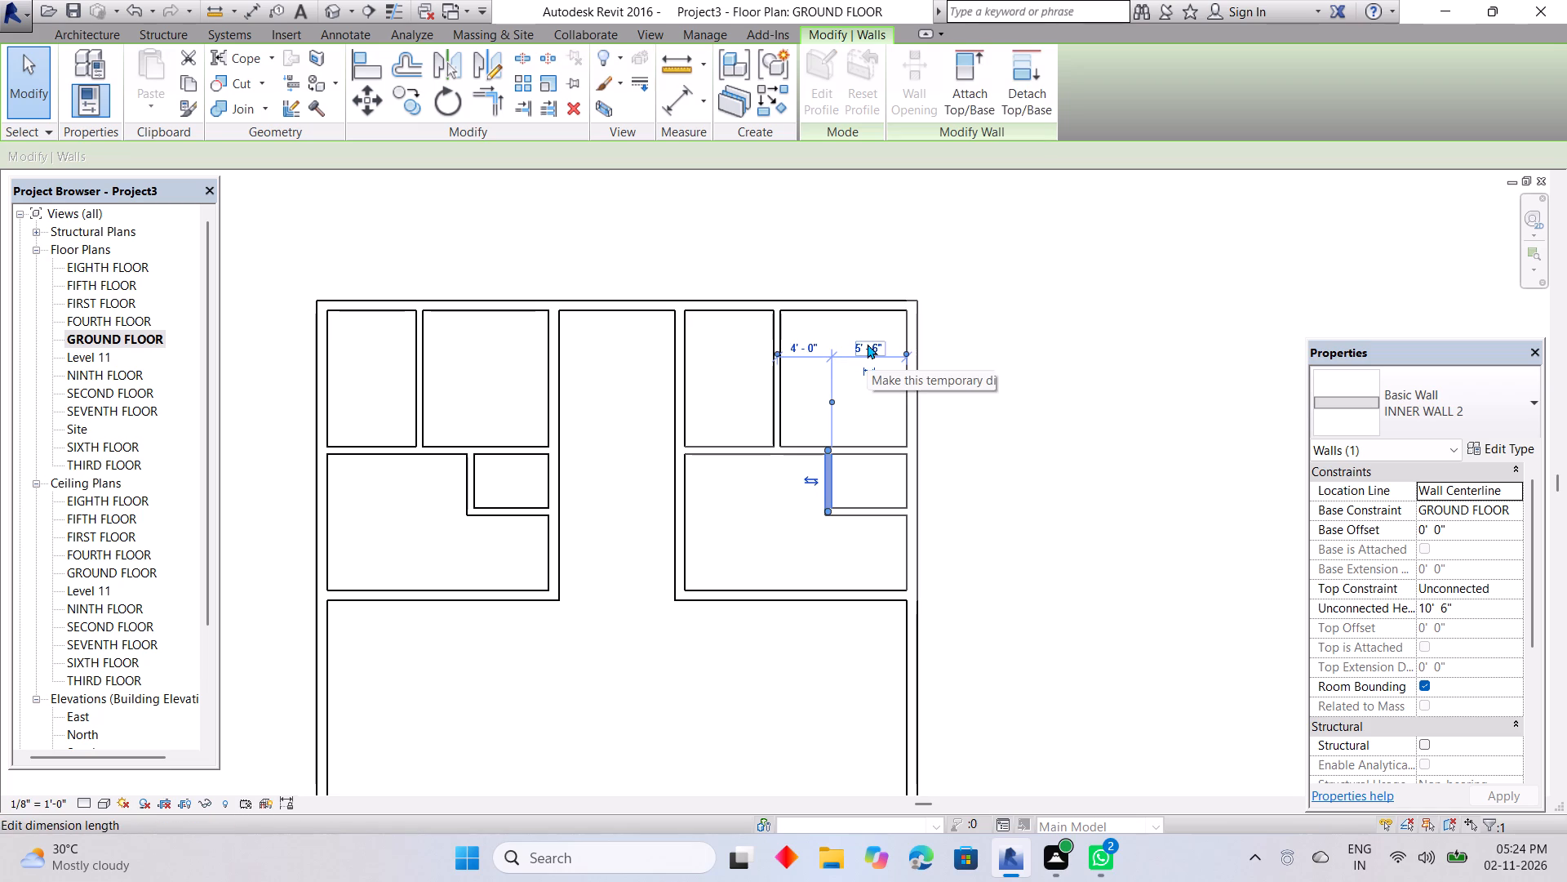
pyautogui.click(980, 416)
# Recheck the temporary dimensions of the side partition and lower wall enclosing the right unit's small room.
pyautogui.click(819, 488)
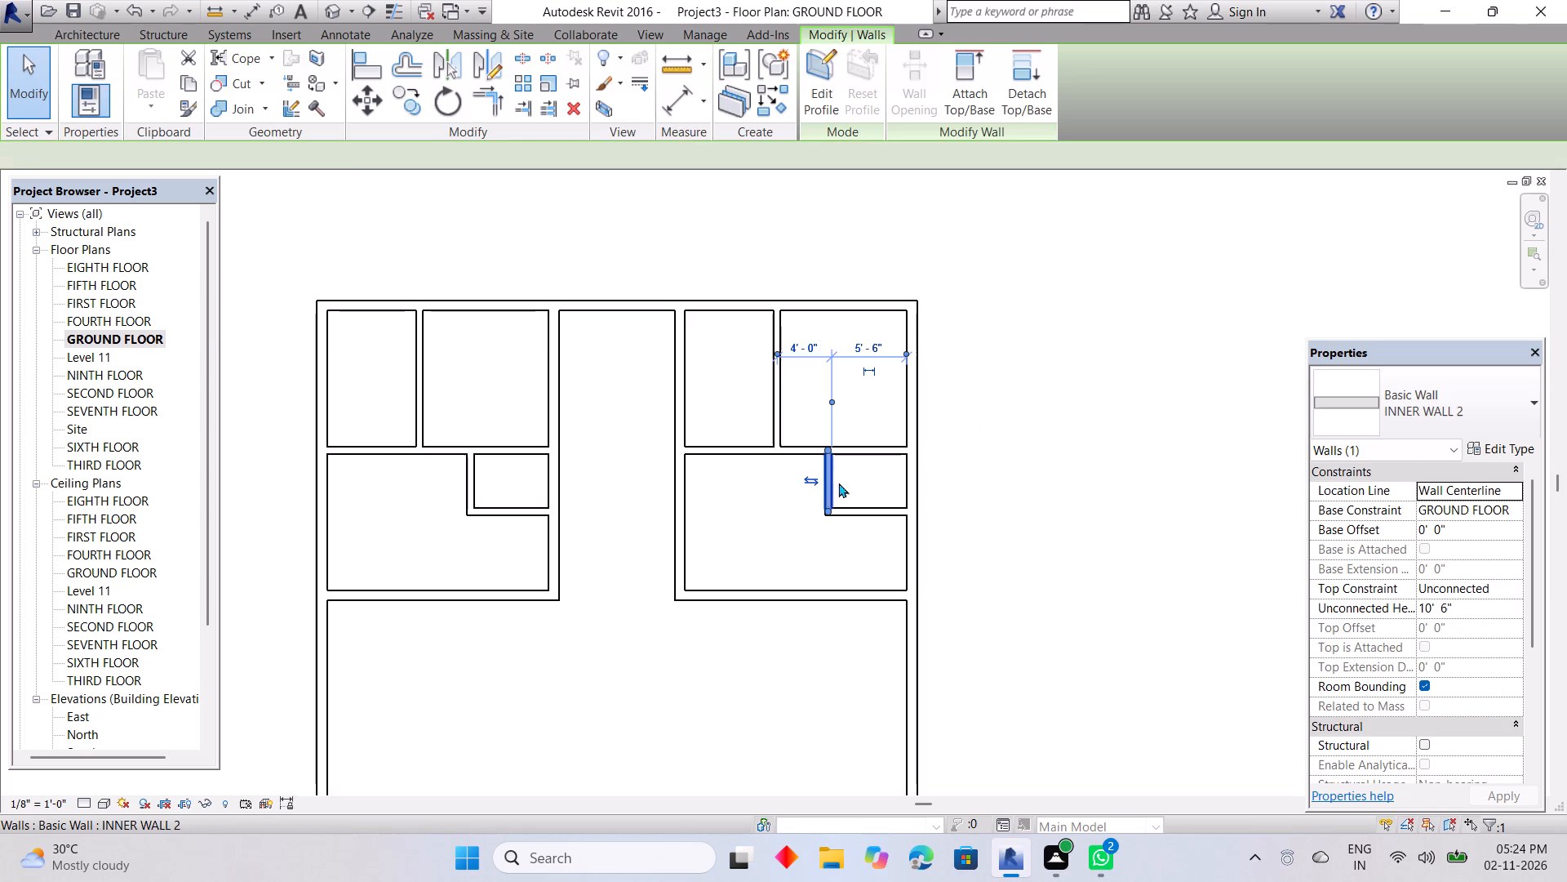
pyautogui.click(996, 449)
pyautogui.click(903, 514)
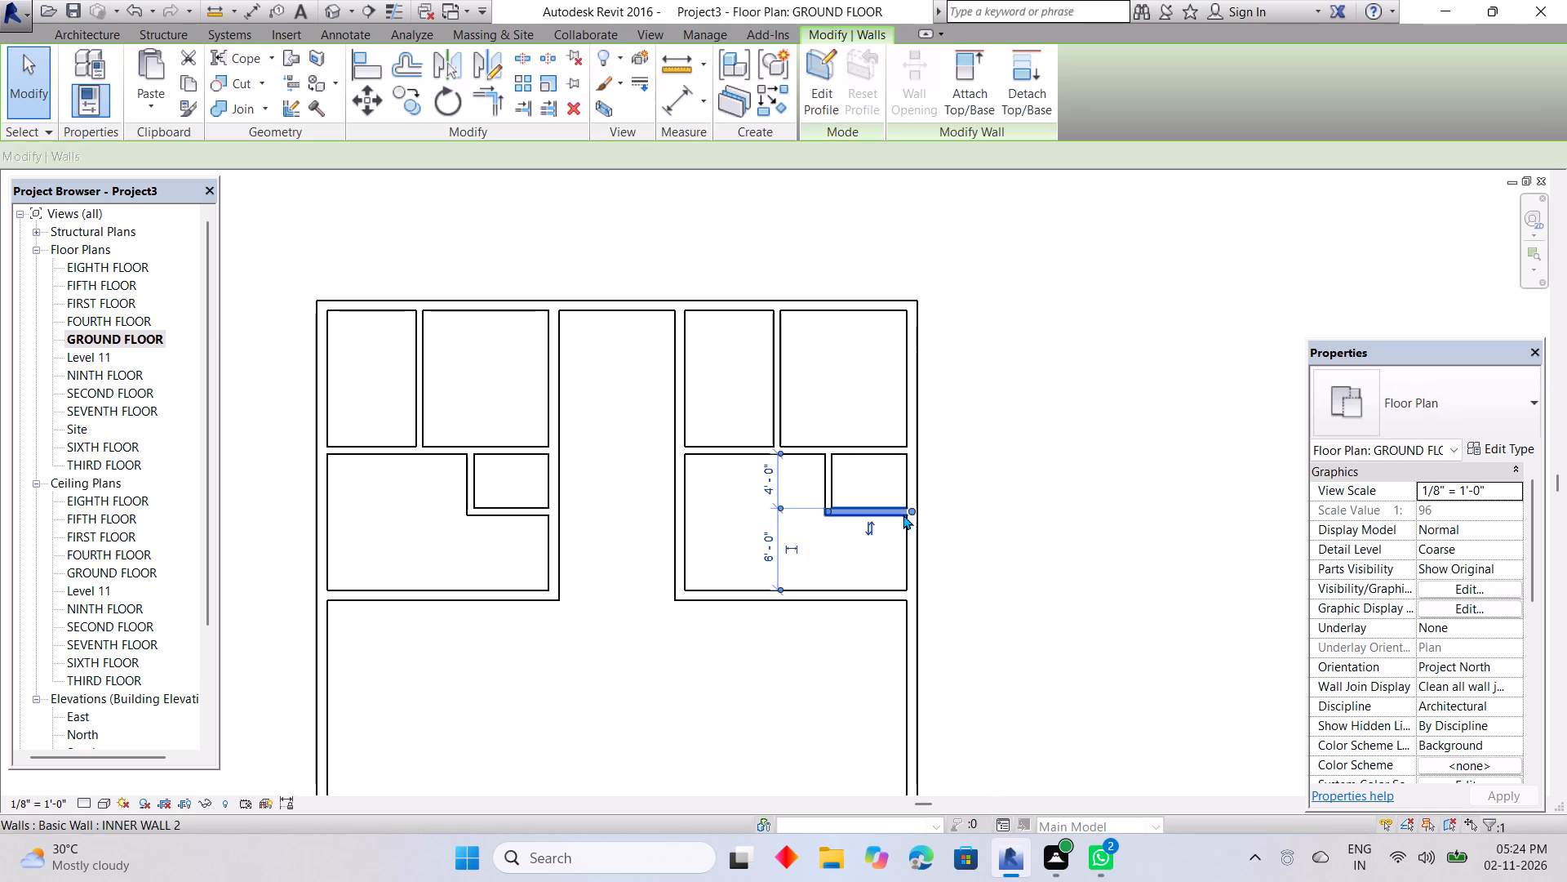
pyautogui.click(1023, 476)
# Measure both upper rooms of the right unit from their dividing partition, switching its witness line between the wall's faces and centreline.
pyautogui.click(775, 408)
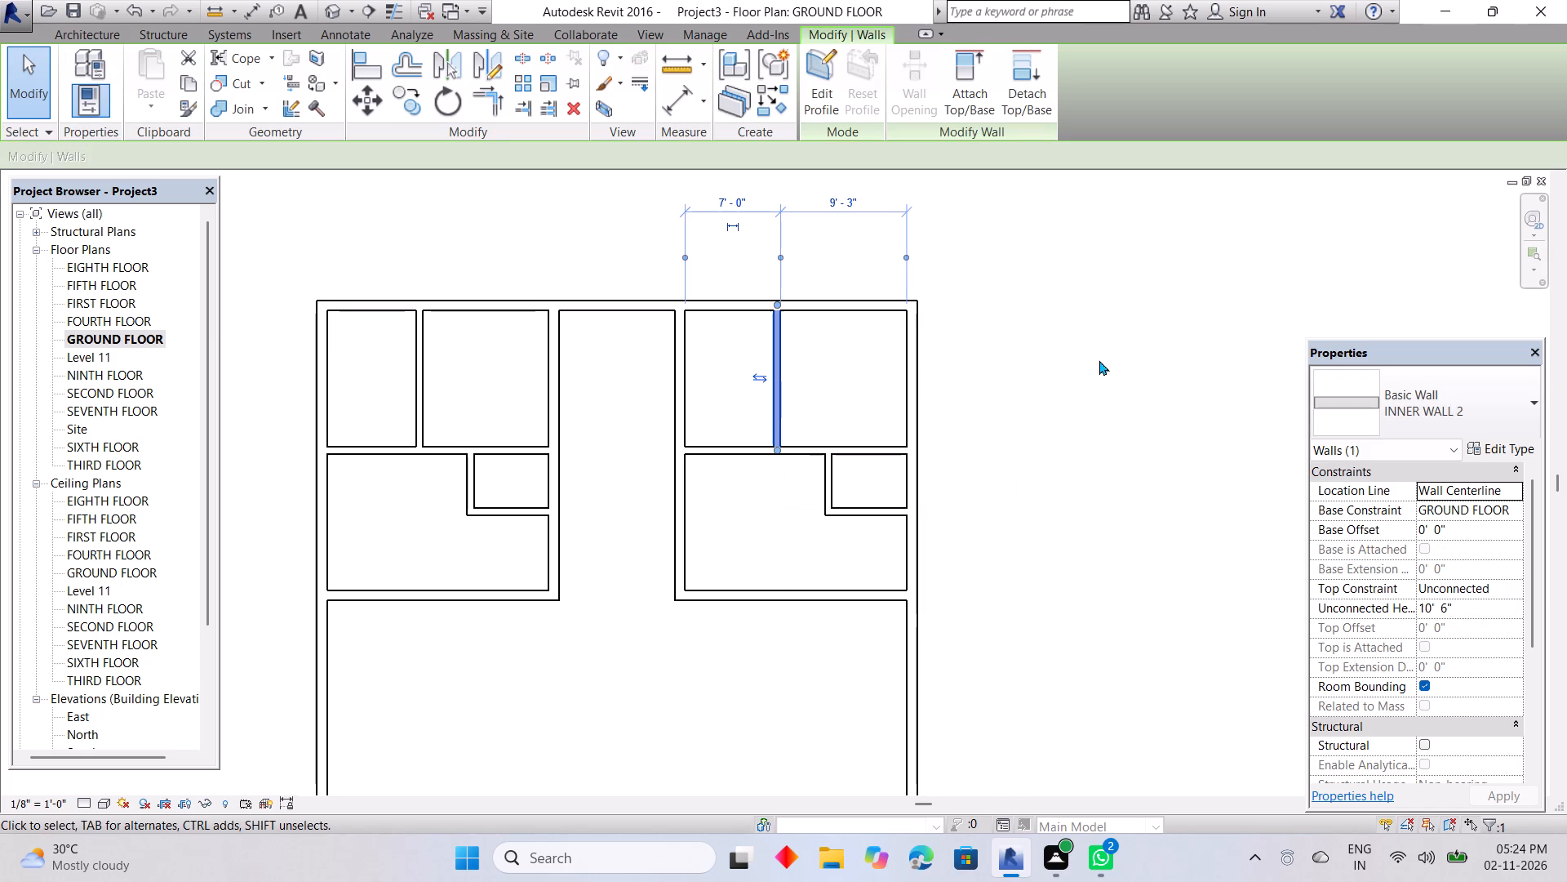
pyautogui.moveTo(1099, 360); pyautogui.dragTo(1111, 439, button='middle')
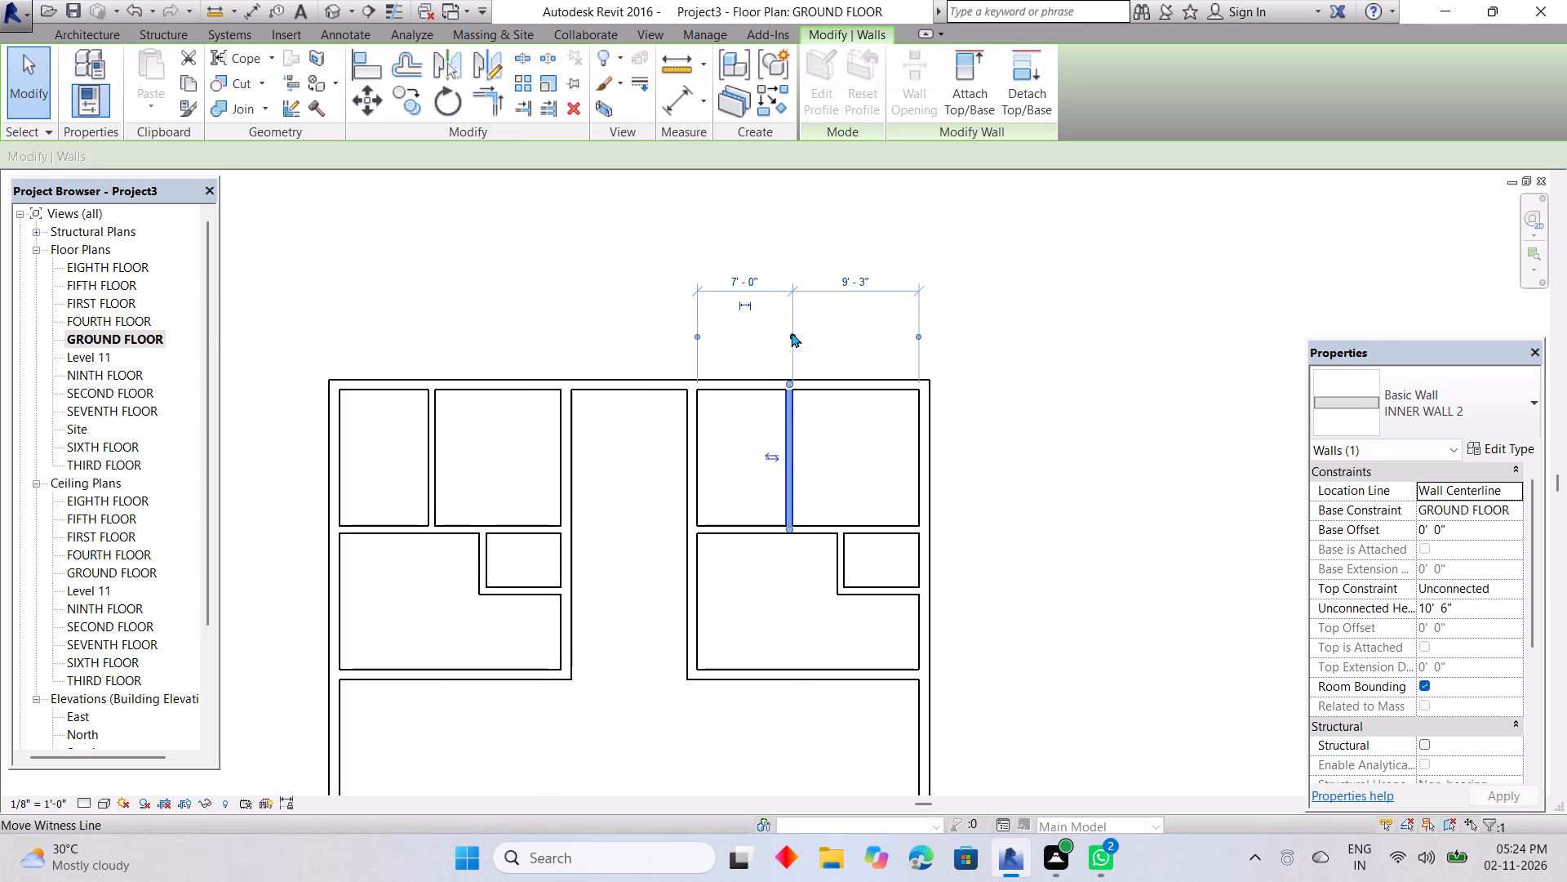
pyautogui.click(791, 332)
pyautogui.click(791, 332)
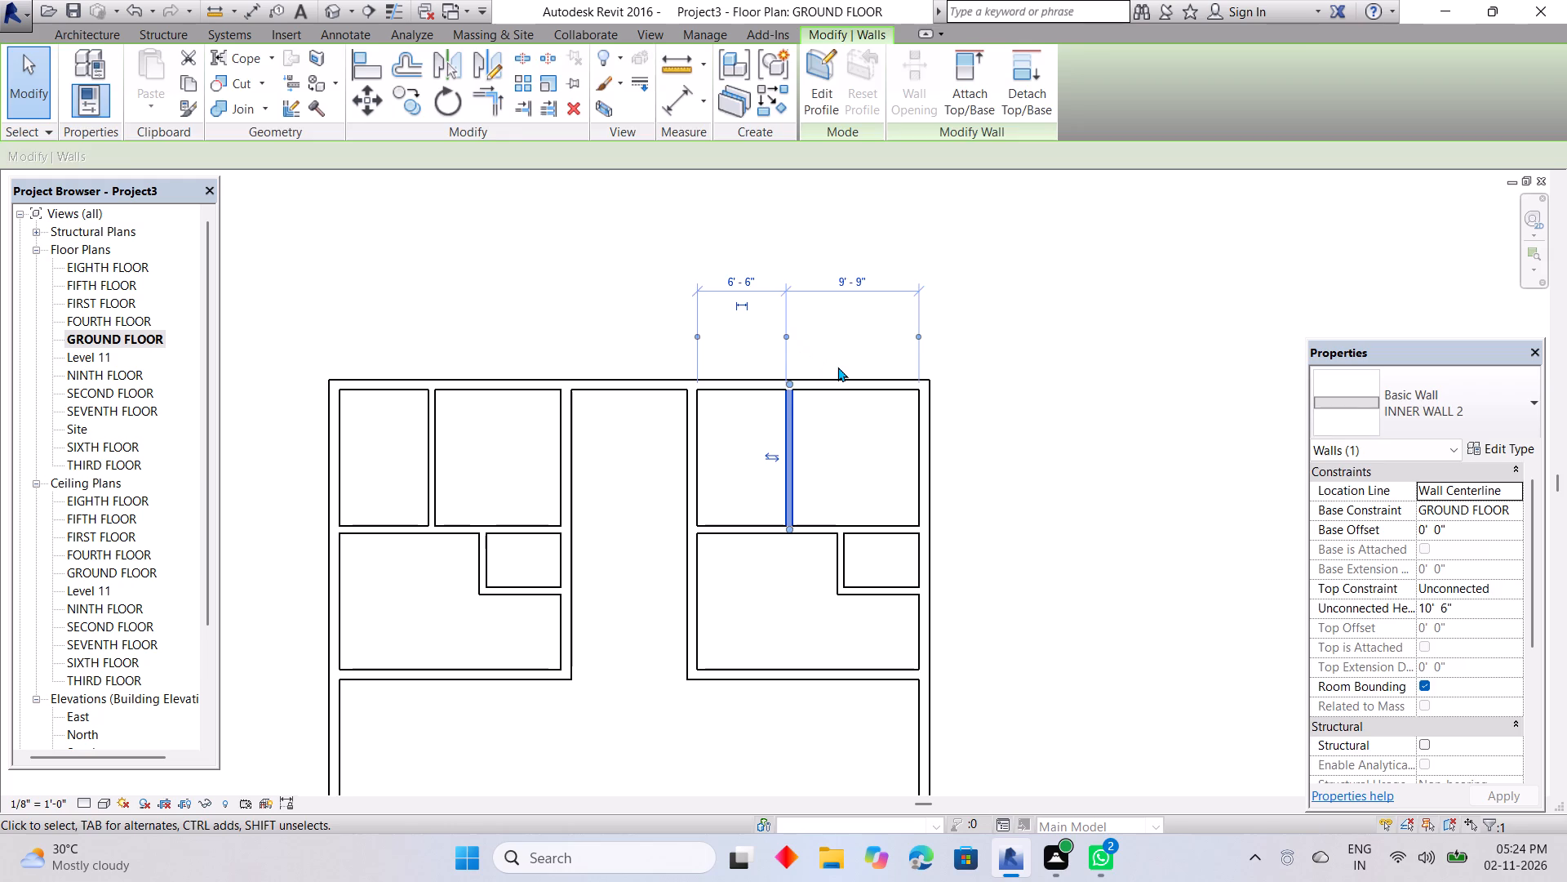
pyautogui.press('Escape')
pyautogui.click(795, 422)
pyautogui.click(782, 326)
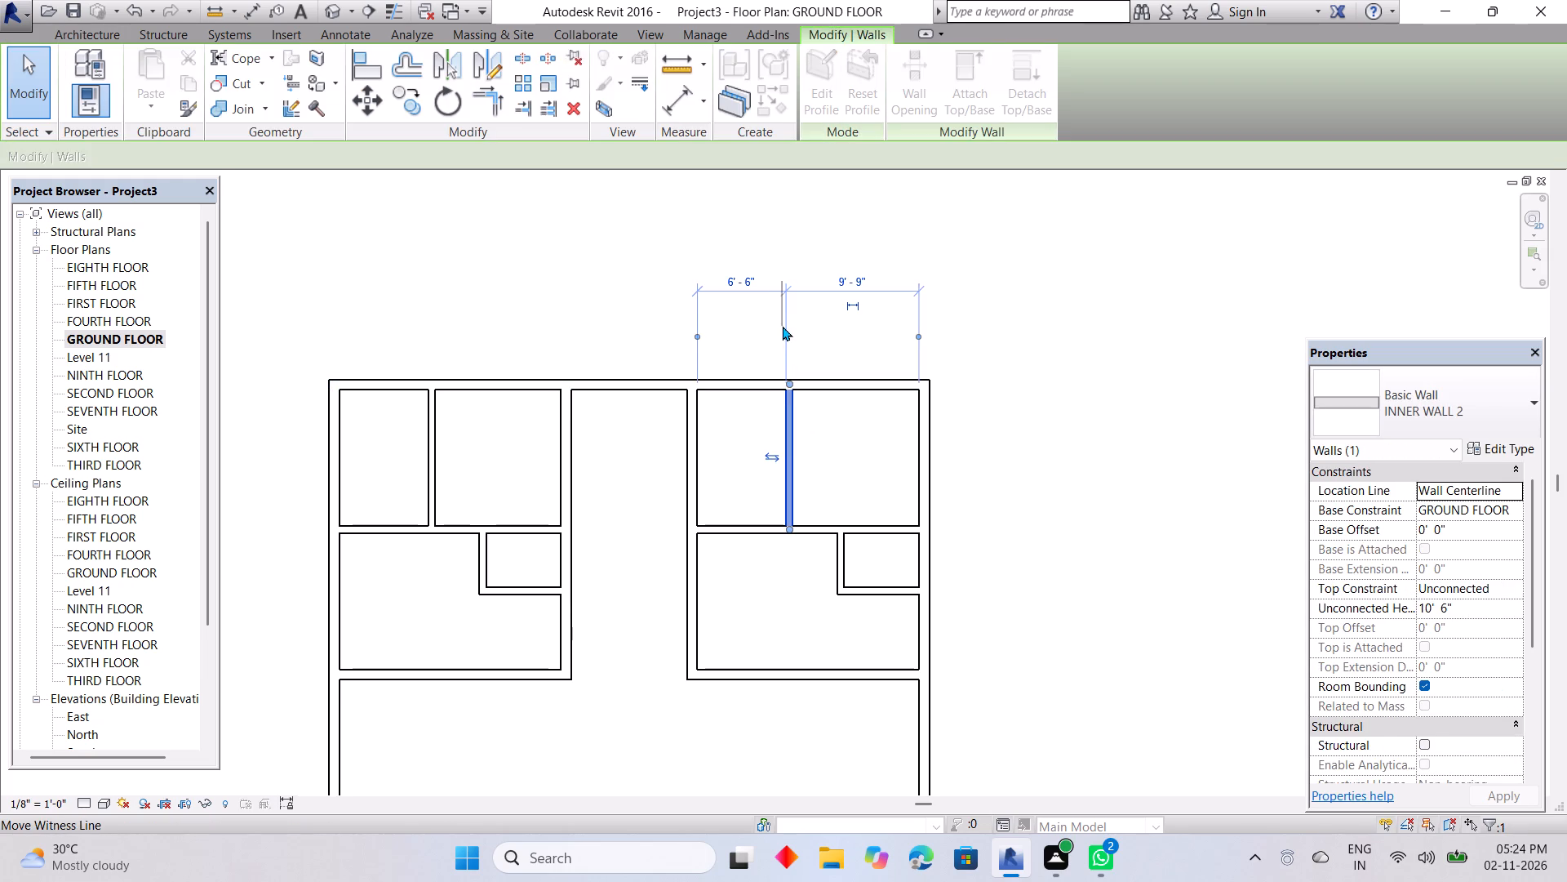
pyautogui.click(788, 332)
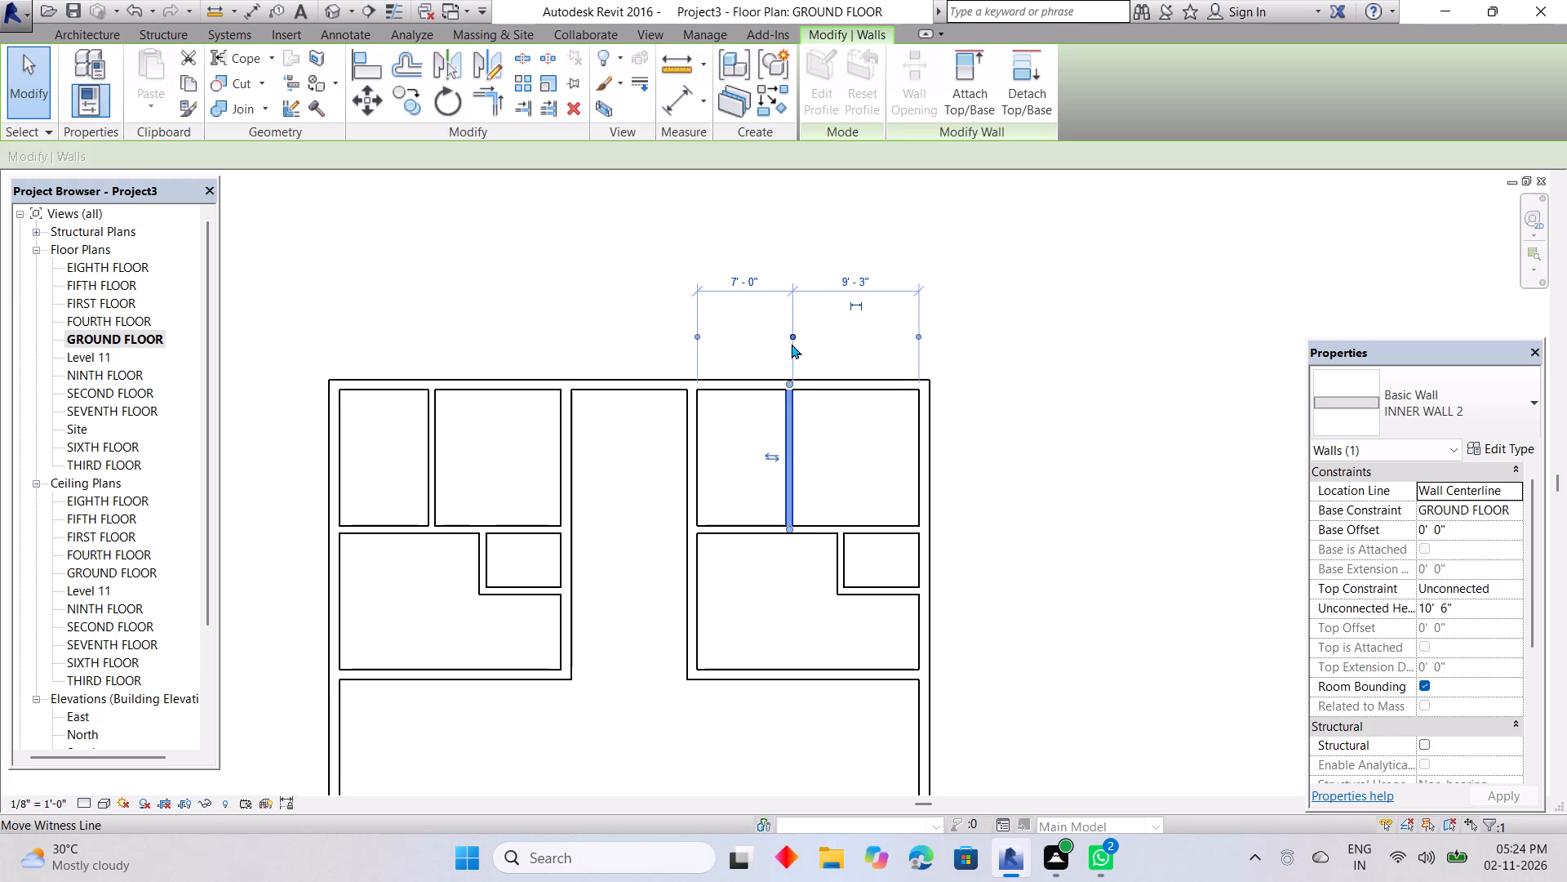
pyautogui.press('Escape')
# Copy the right unit's six walls, excluding the building's perimeter walls, from its upper corridor-side corner to directly below the unit's bottom wall.
pyautogui.scroll(-2, 866, 447)
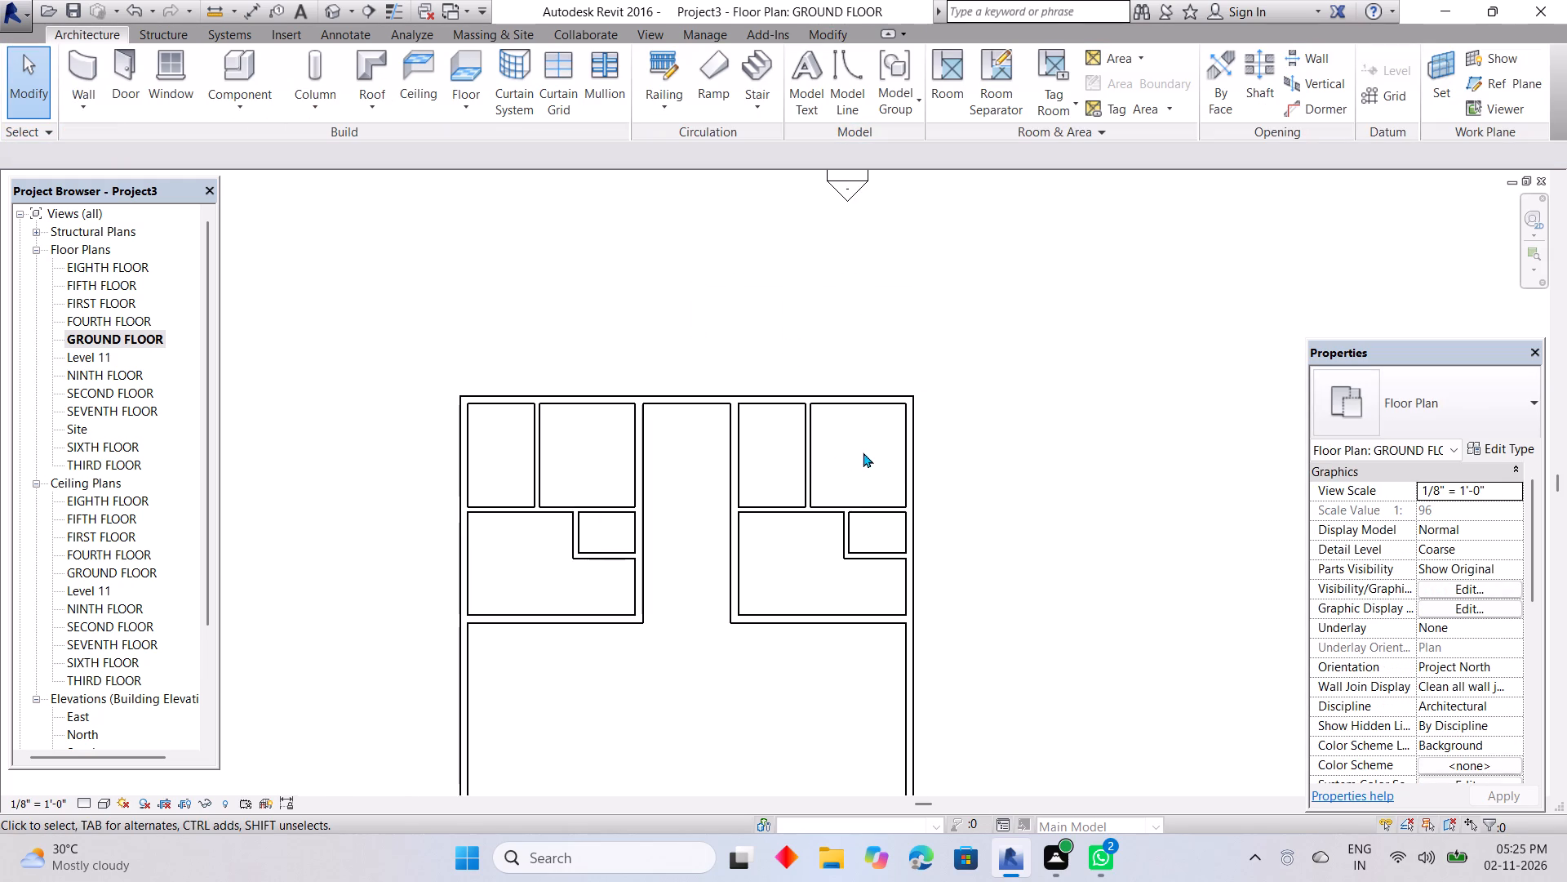
pyautogui.moveTo(847, 517); pyautogui.dragTo(859, 390, button='middle')
pyautogui.scroll(-1, 847, 517)
pyautogui.moveTo(732, 257); pyautogui.dragTo(795, 313)
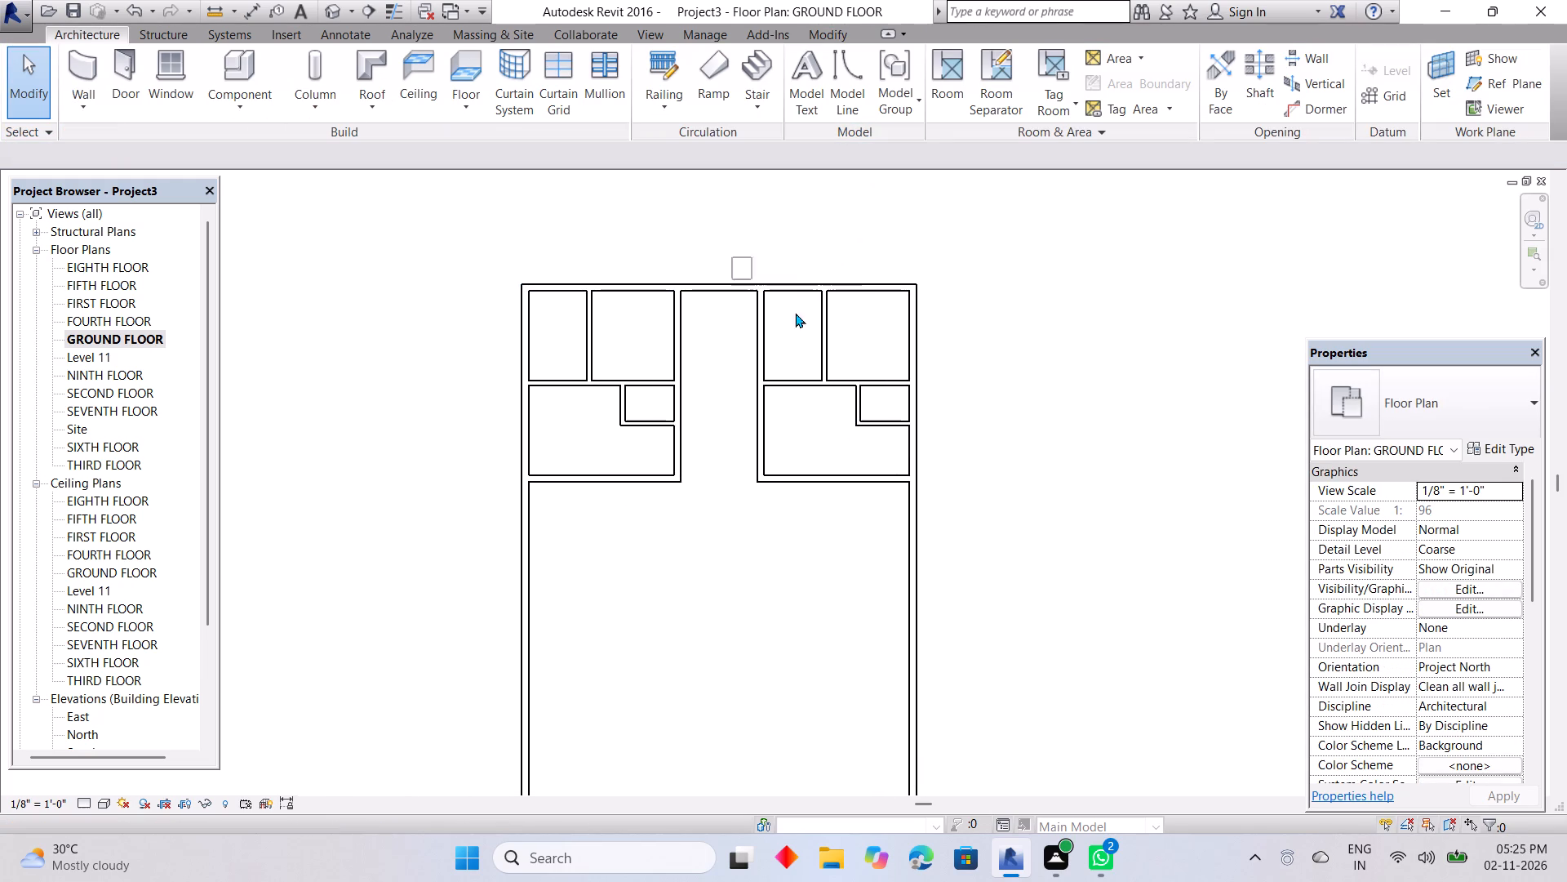
pyautogui.moveTo(795, 313); pyautogui.dragTo(939, 531)
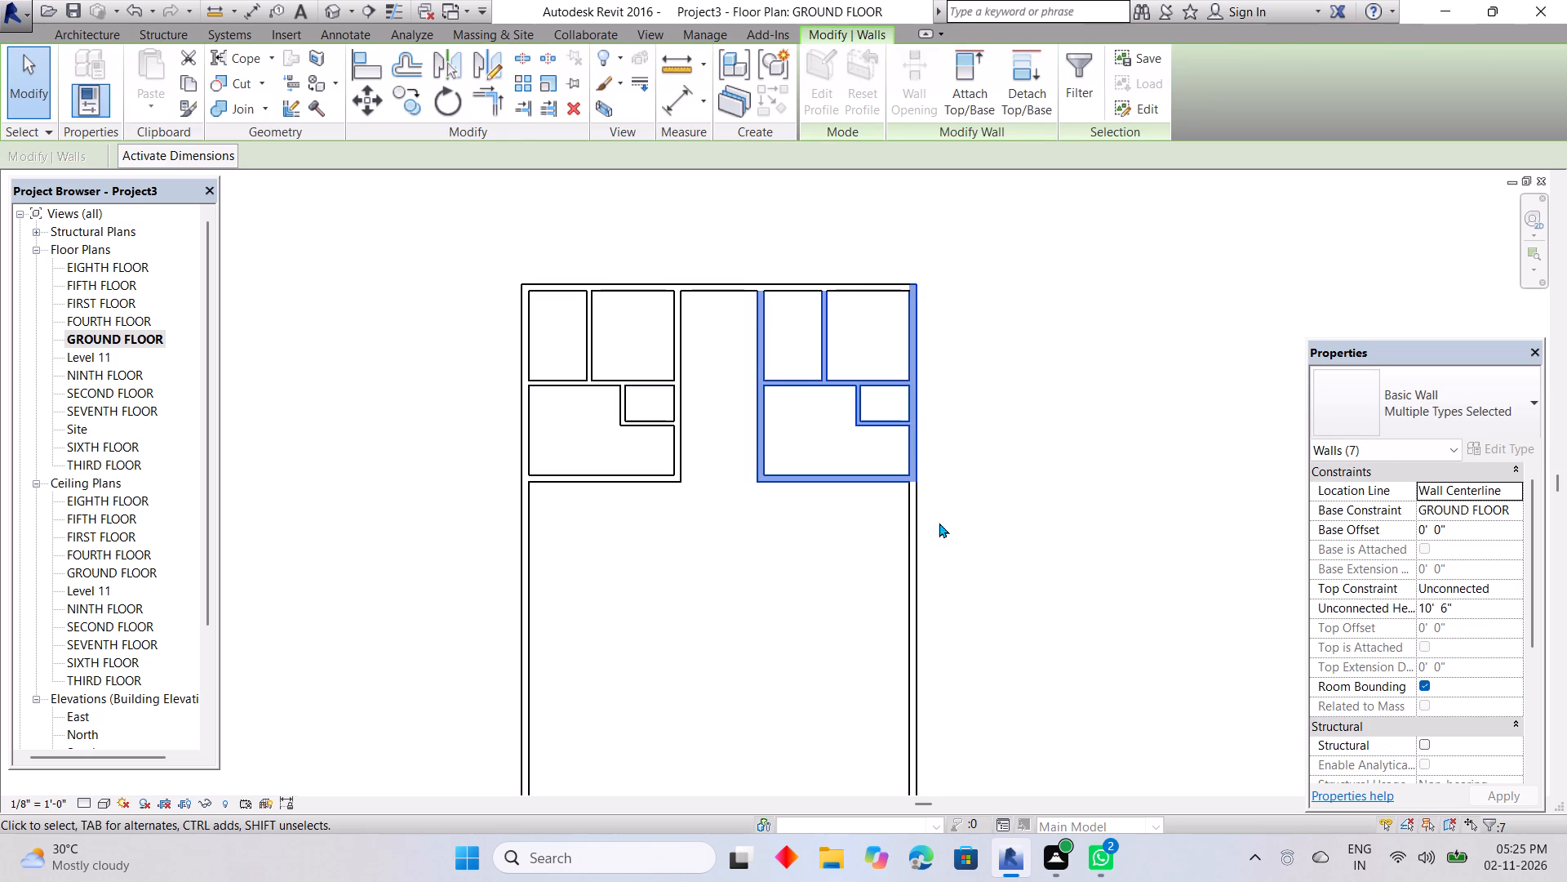
pyautogui.press('Escape')
pyautogui.moveTo(726, 268); pyautogui.dragTo(900, 550)
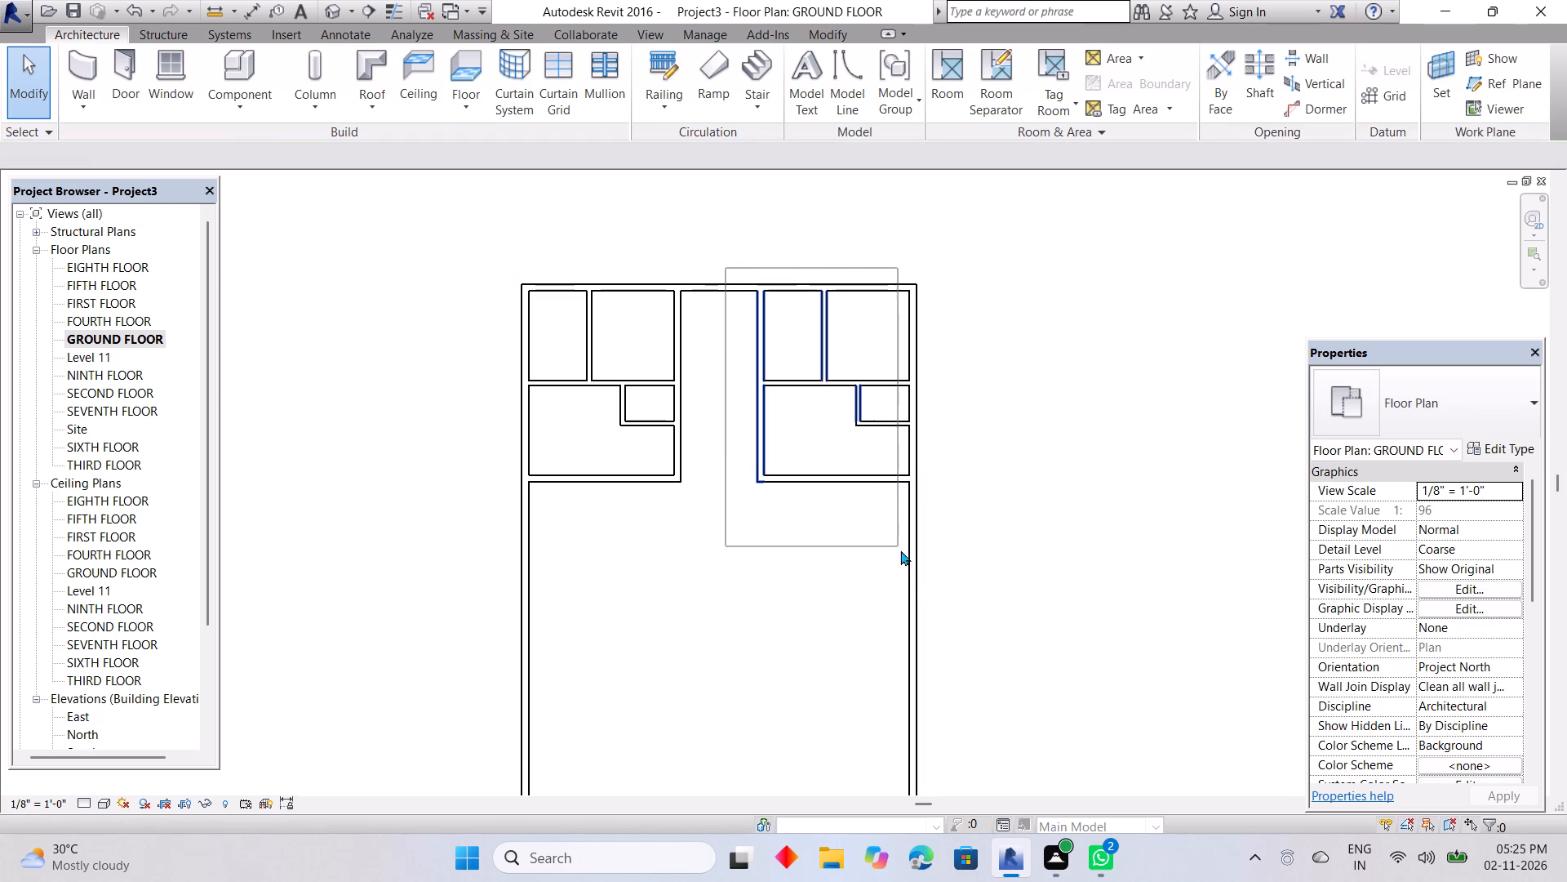
pyautogui.moveTo(900, 550); pyautogui.dragTo(914, 608)
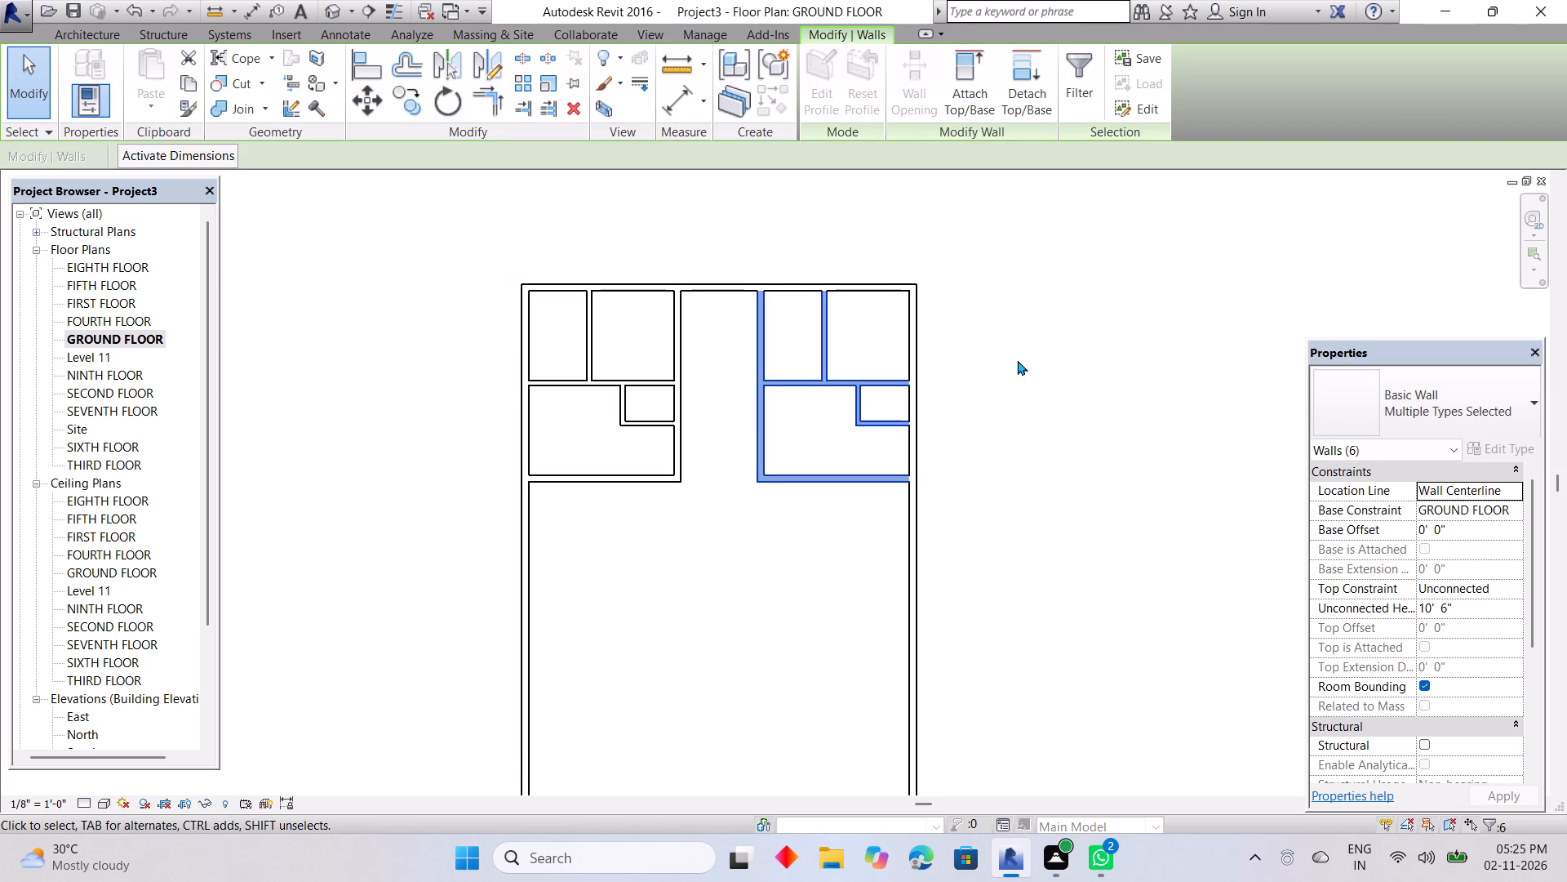
pyautogui.click(419, 108)
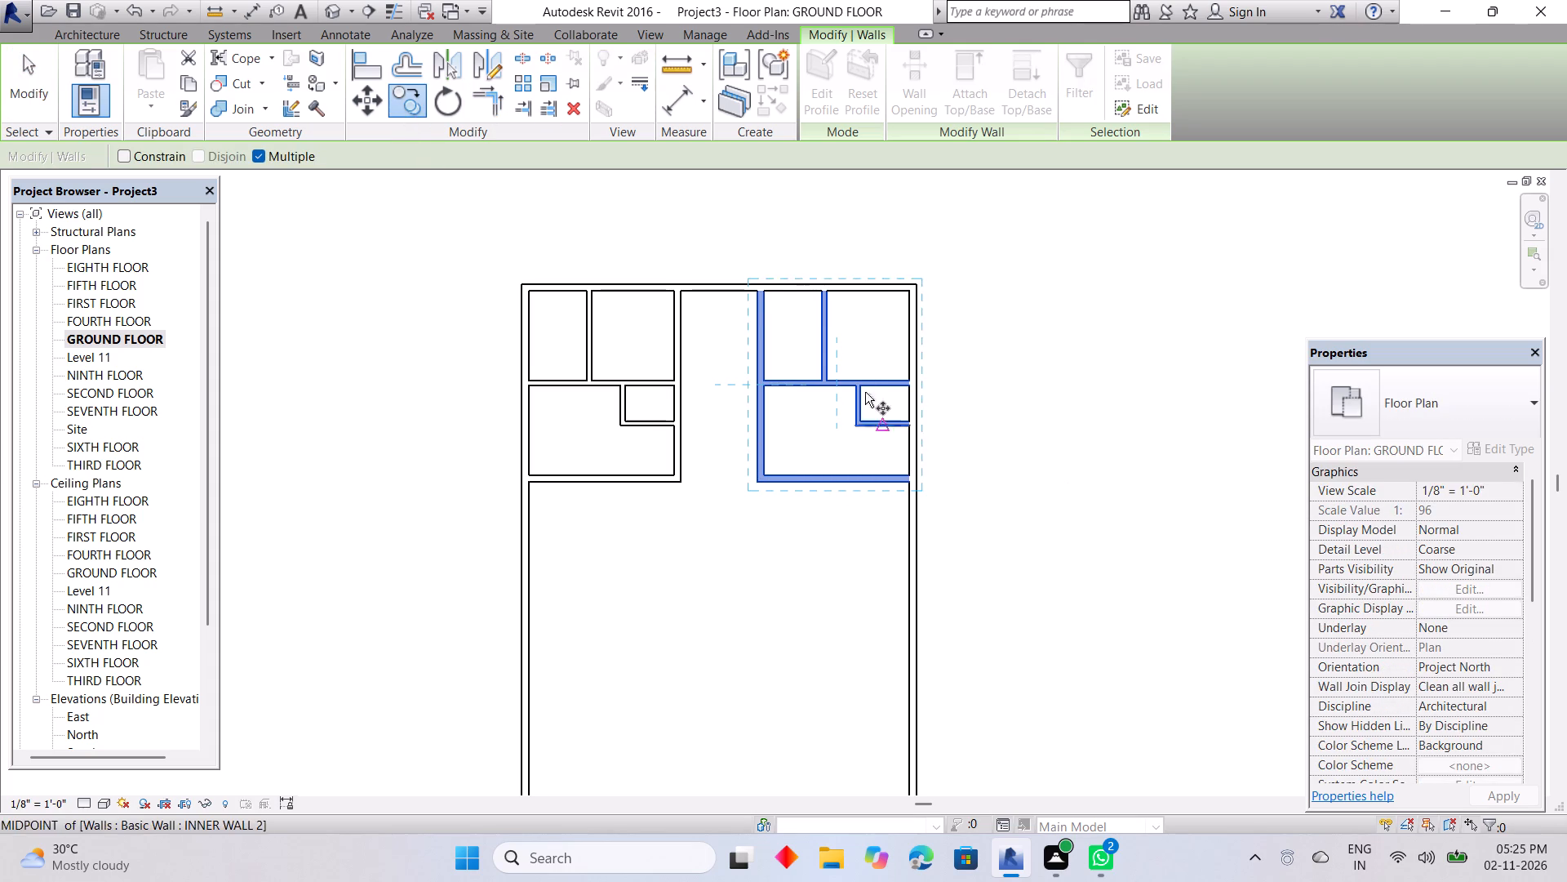
pyautogui.click(756, 285)
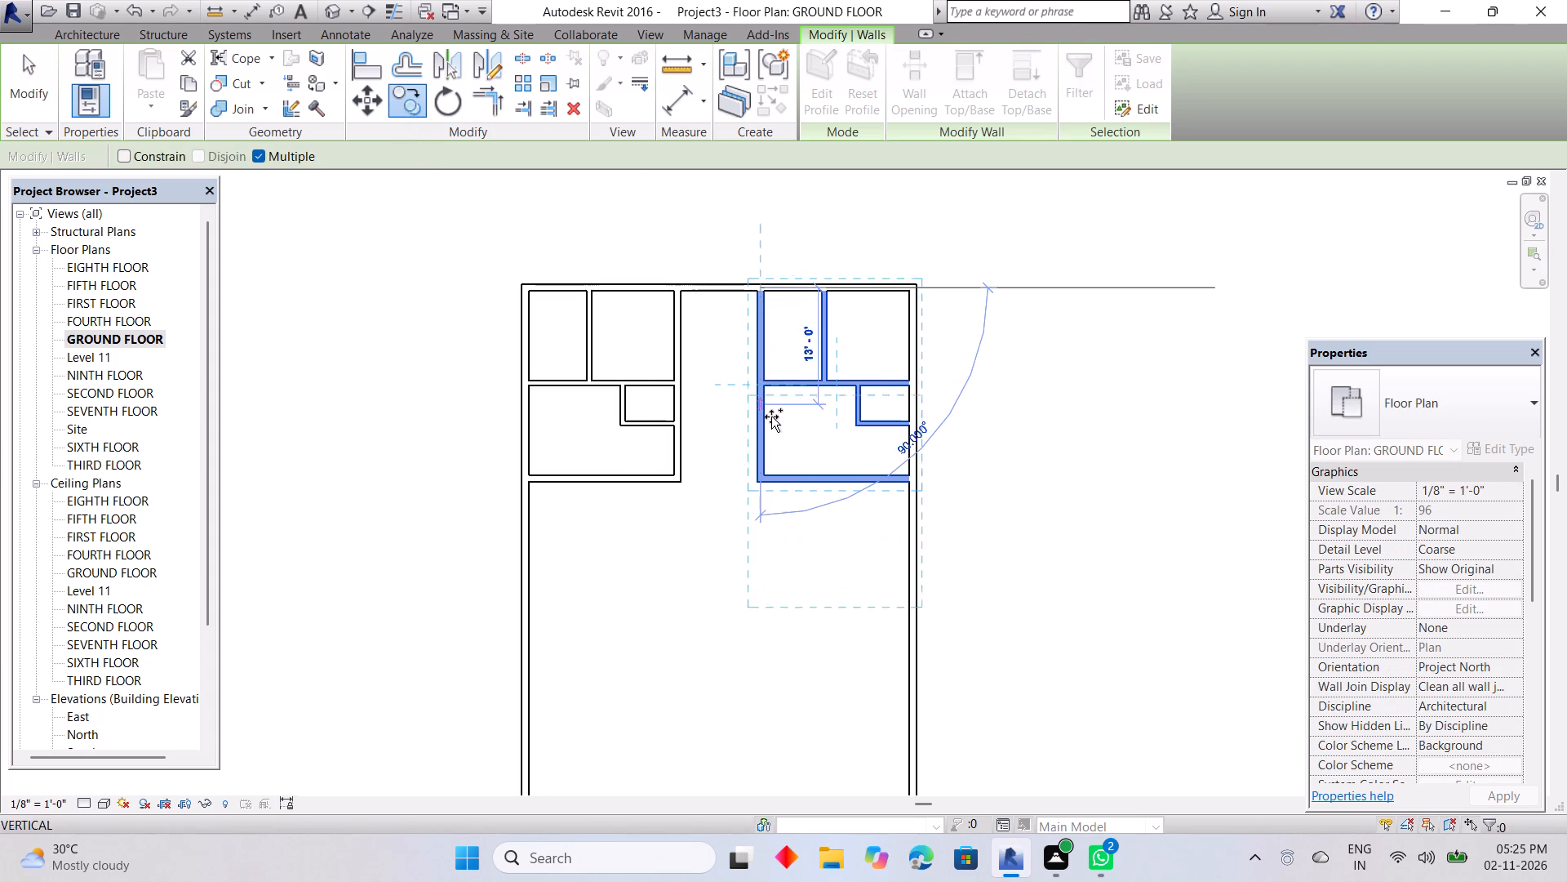
pyautogui.click(766, 485)
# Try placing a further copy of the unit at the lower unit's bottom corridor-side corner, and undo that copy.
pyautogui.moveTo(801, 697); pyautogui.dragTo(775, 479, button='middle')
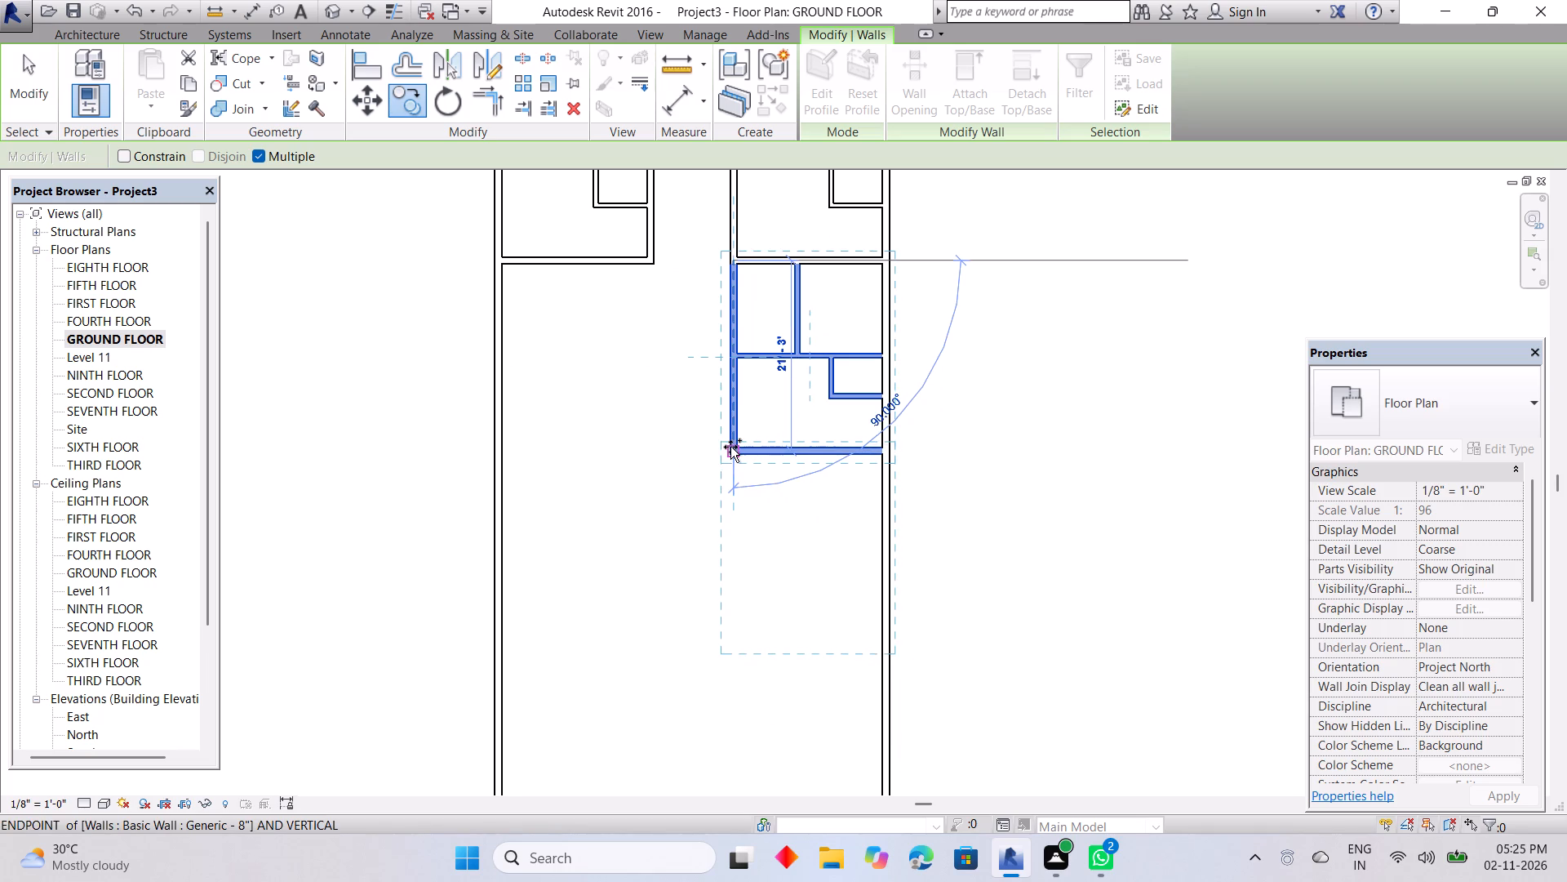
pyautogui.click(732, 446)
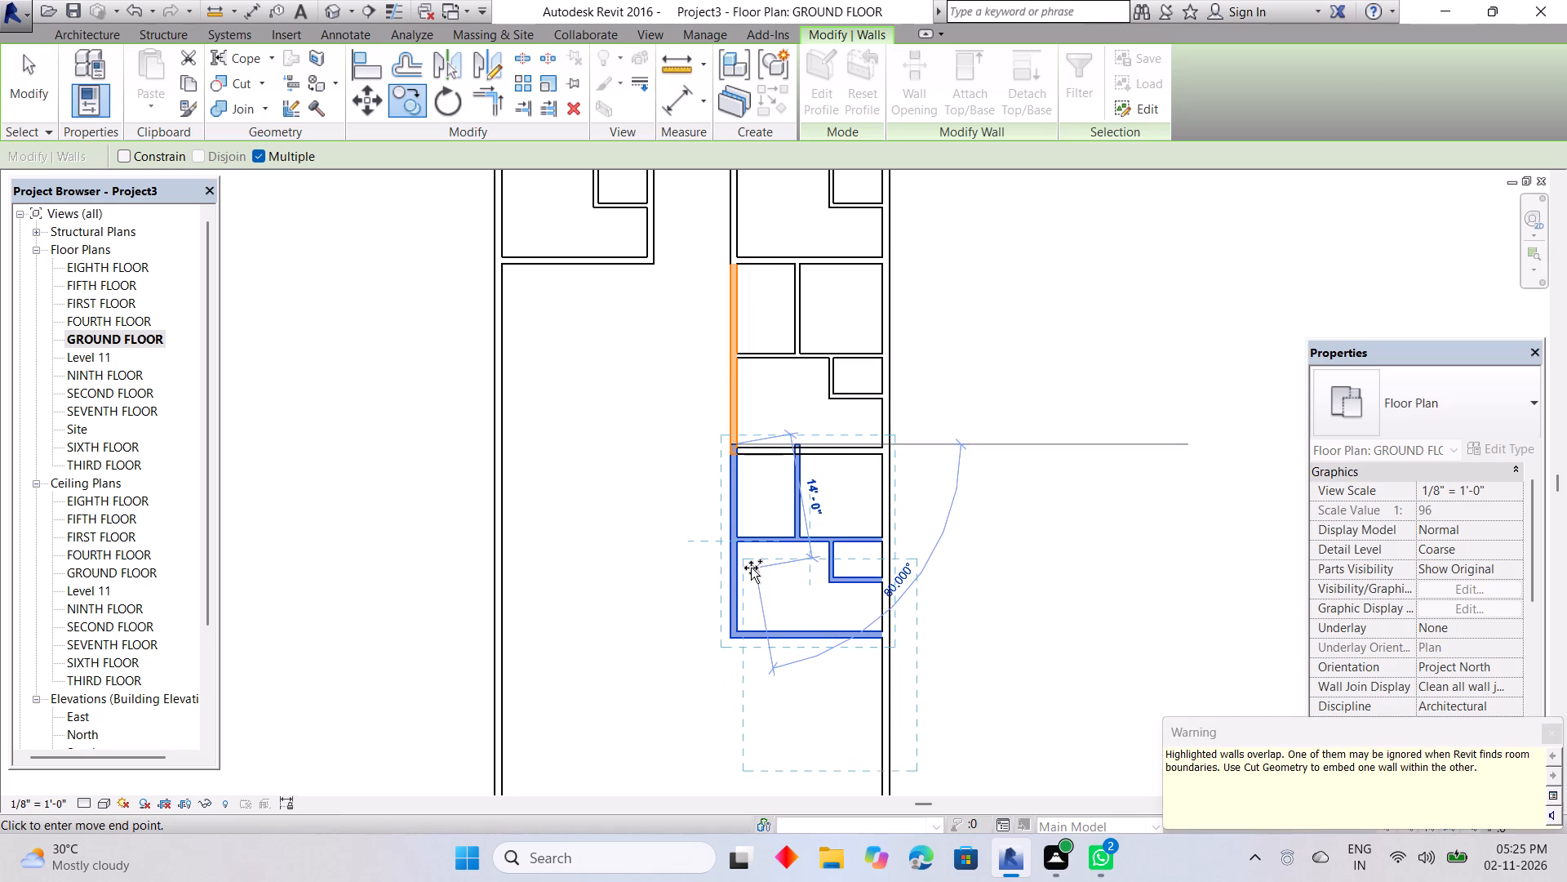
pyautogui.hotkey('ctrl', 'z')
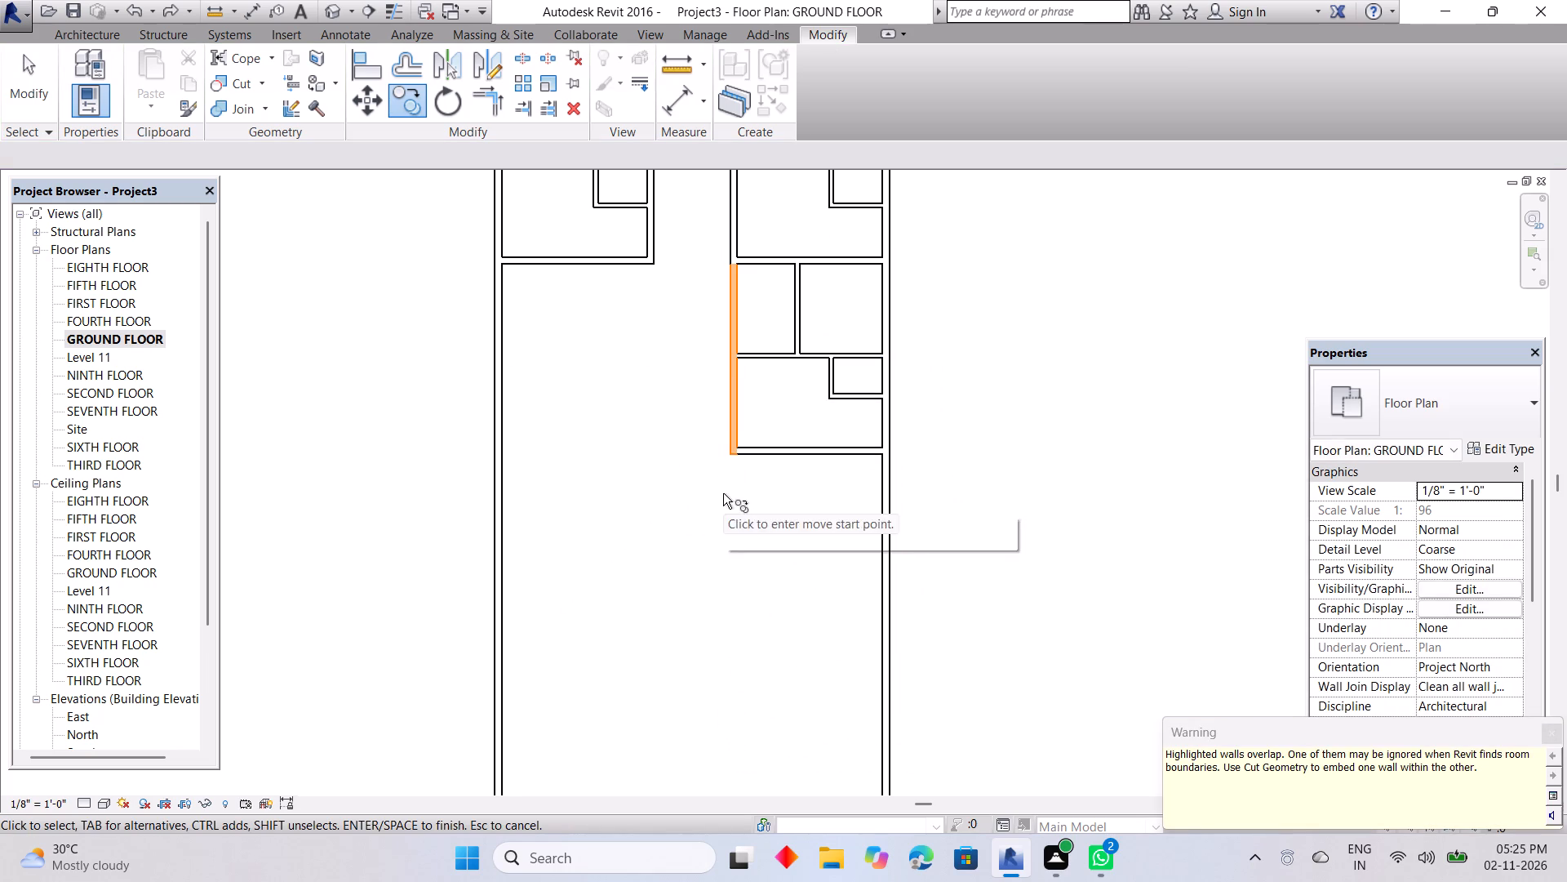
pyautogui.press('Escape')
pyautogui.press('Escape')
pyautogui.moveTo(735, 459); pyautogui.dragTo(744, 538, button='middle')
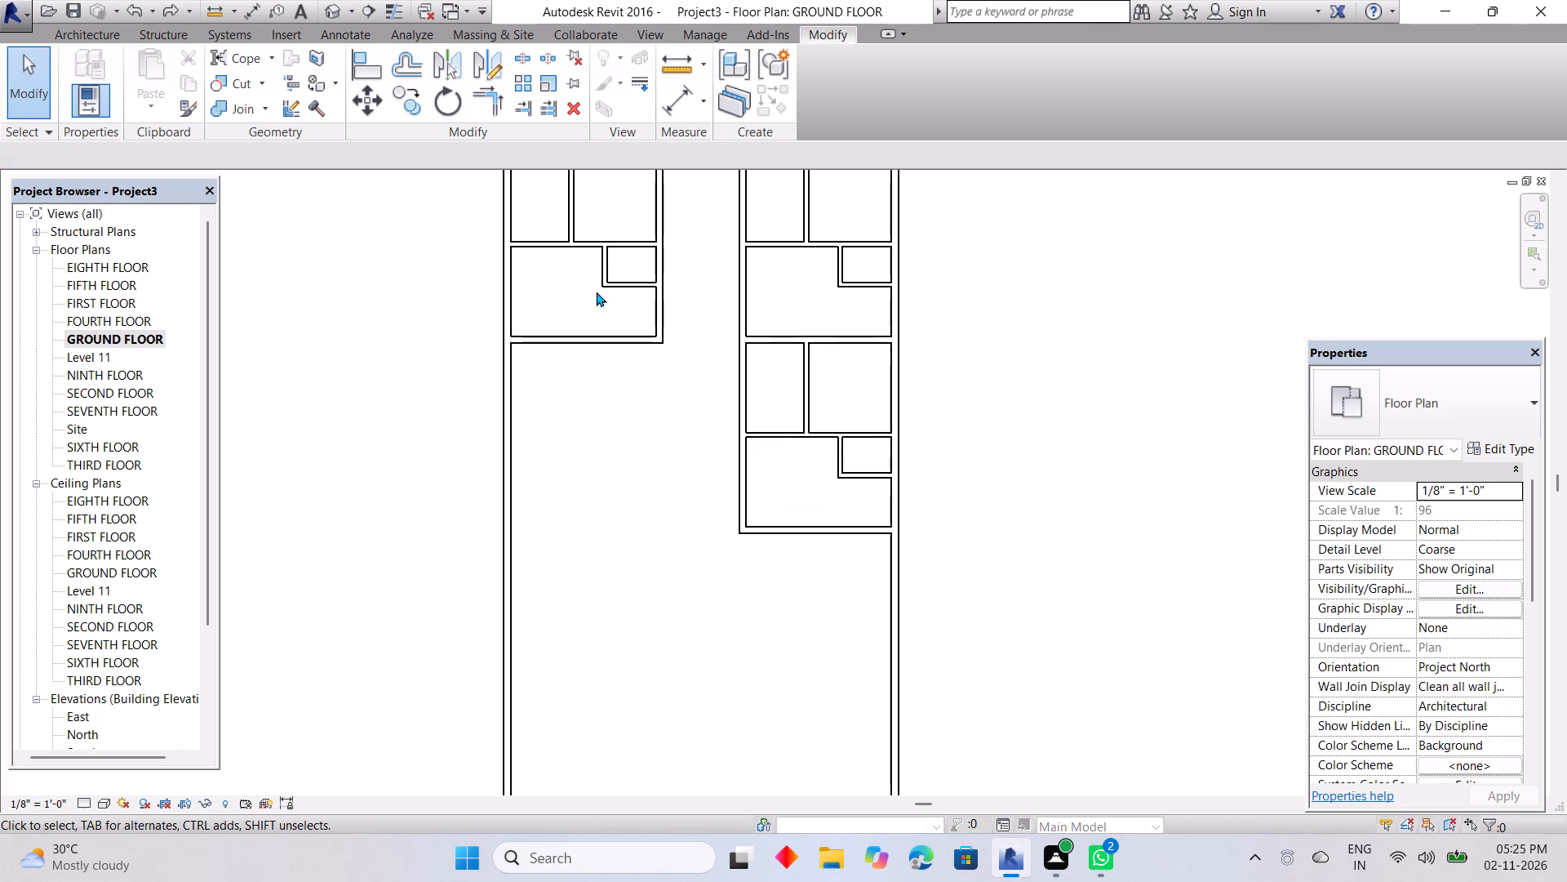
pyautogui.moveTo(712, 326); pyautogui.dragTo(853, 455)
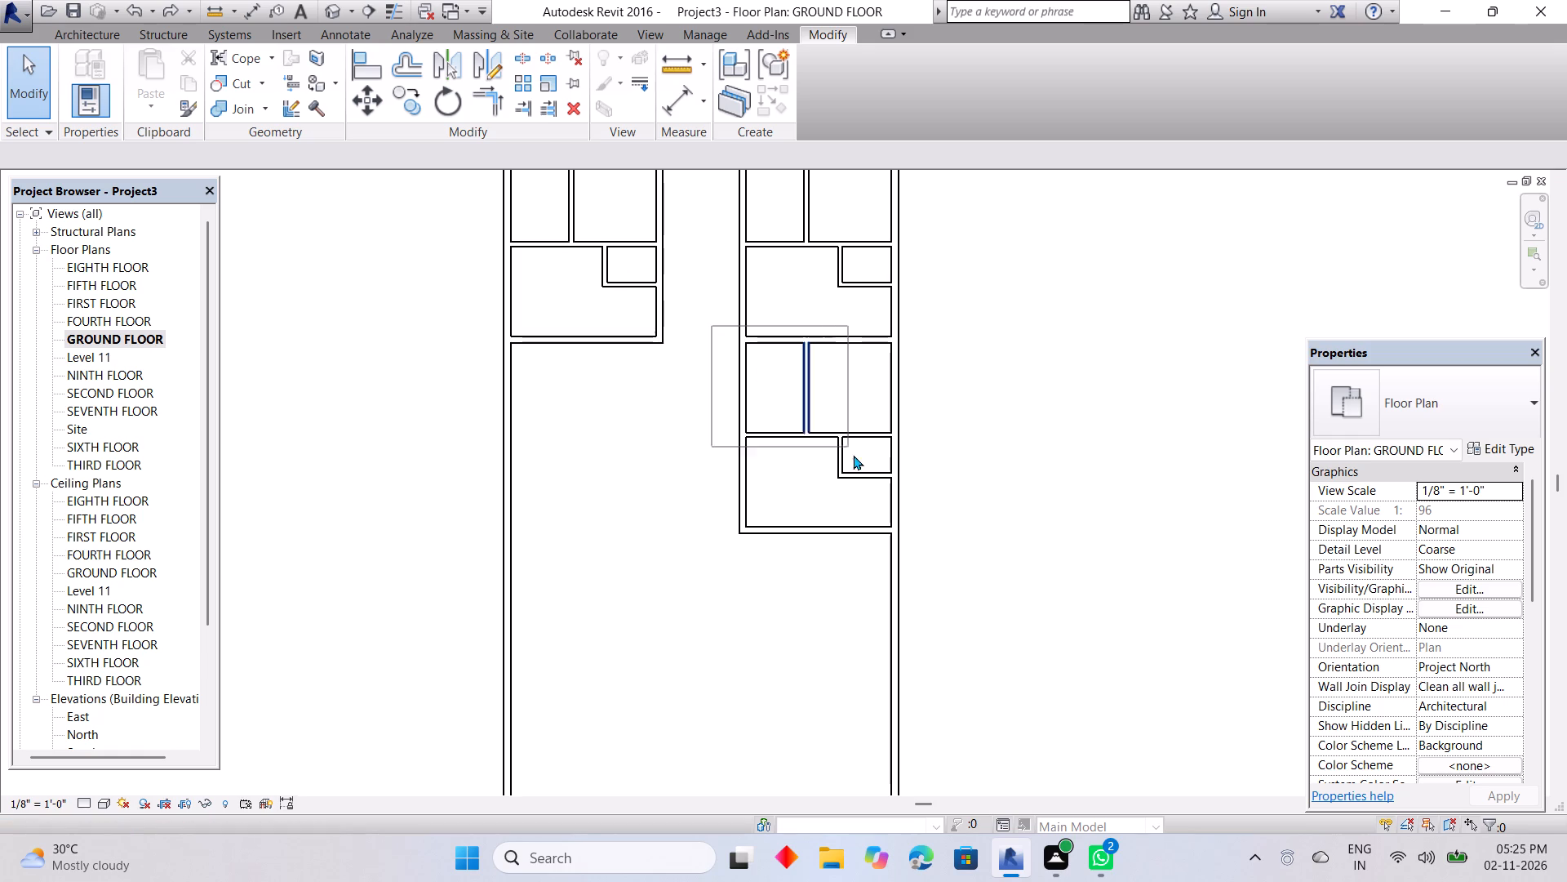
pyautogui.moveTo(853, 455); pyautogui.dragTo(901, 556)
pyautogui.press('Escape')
# Copy the top right unit's six walls, with multiple copies enabled, from its upper corridor-side corner to the second unit's bottom corridor-side corner.
pyautogui.moveTo(781, 337); pyautogui.dragTo(776, 593, button='middle')
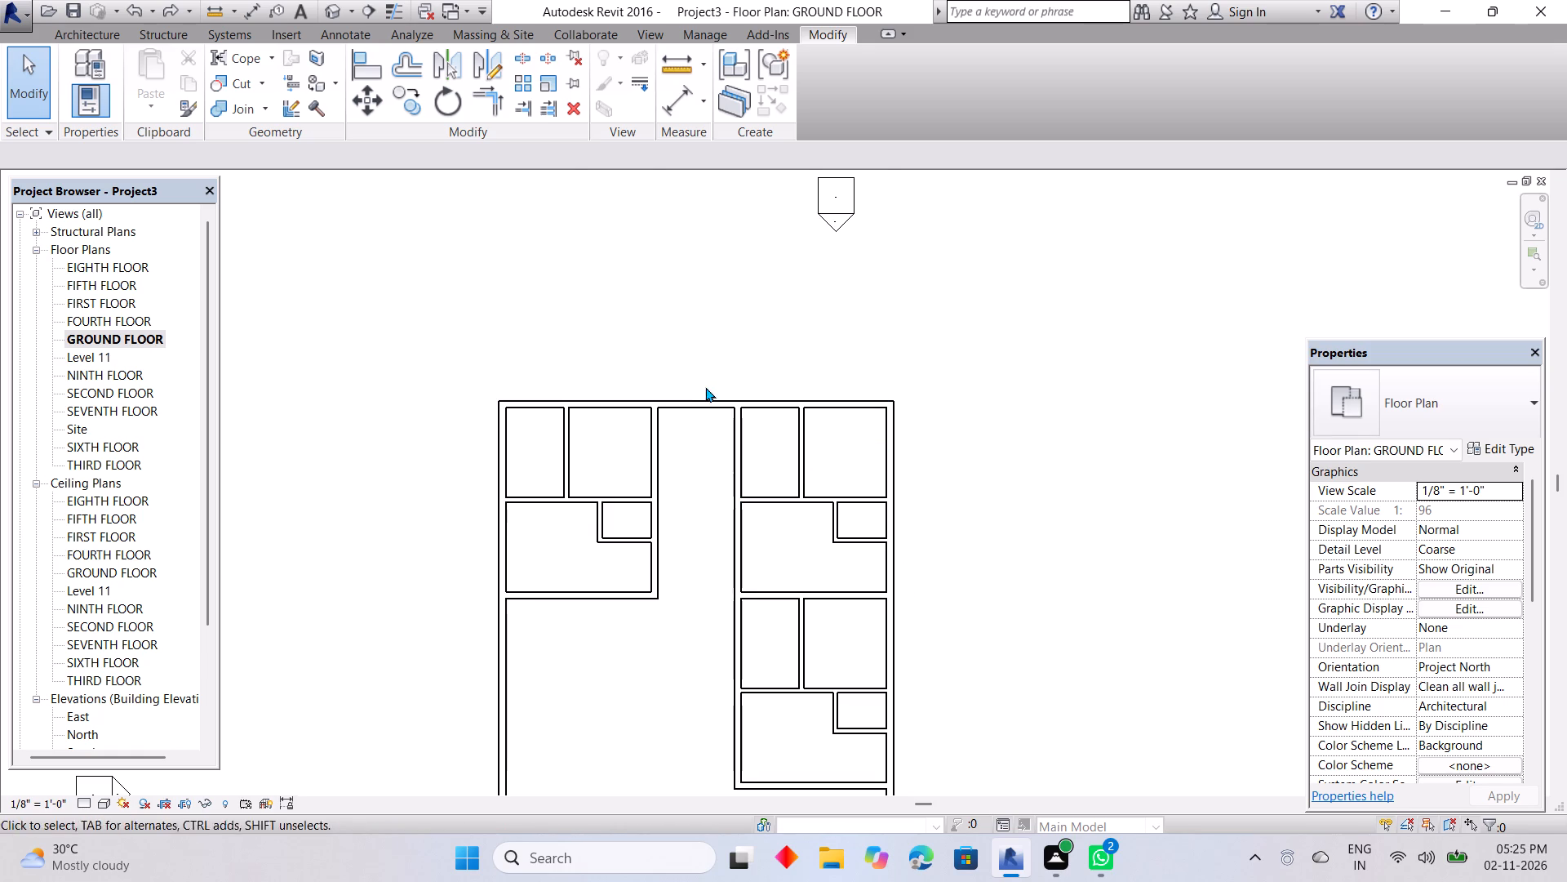
pyautogui.moveTo(705, 387); pyautogui.dragTo(895, 632)
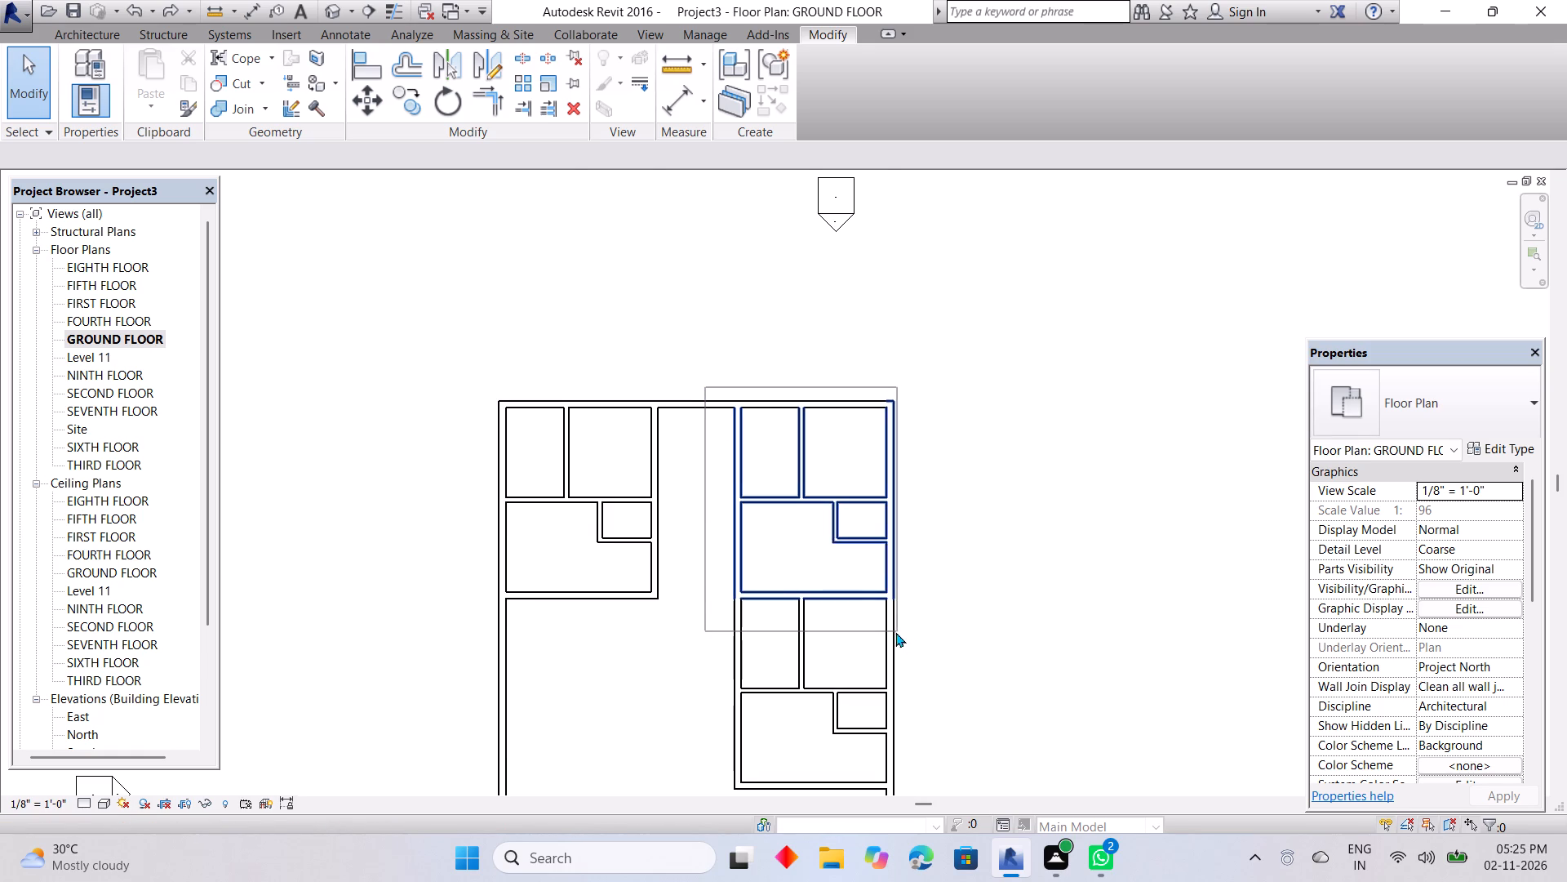
pyautogui.moveTo(895, 632); pyautogui.dragTo(891, 636)
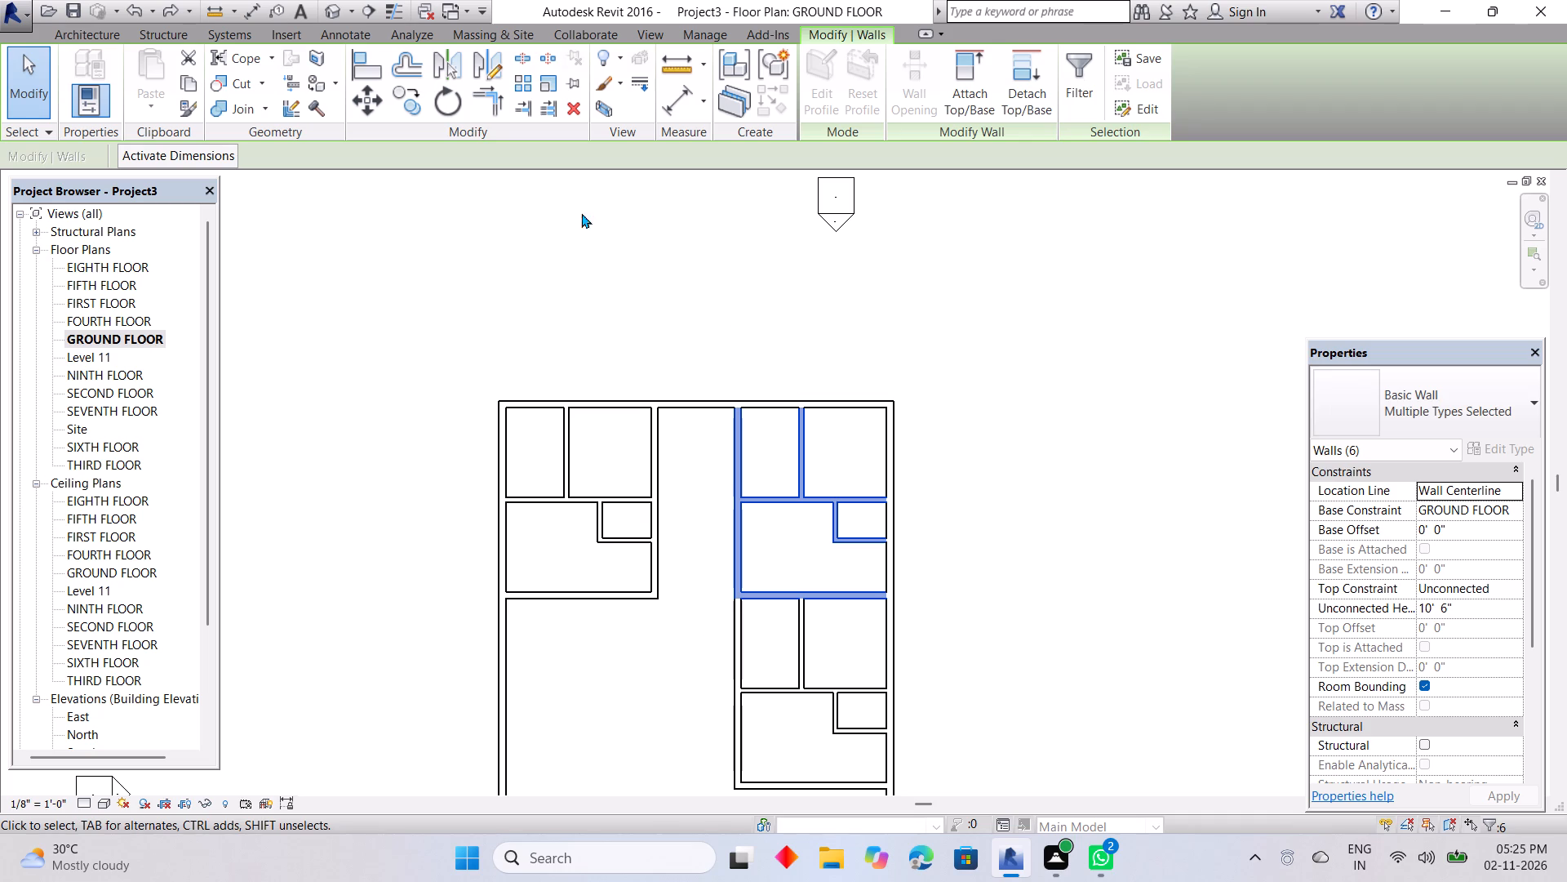
pyautogui.click(405, 105)
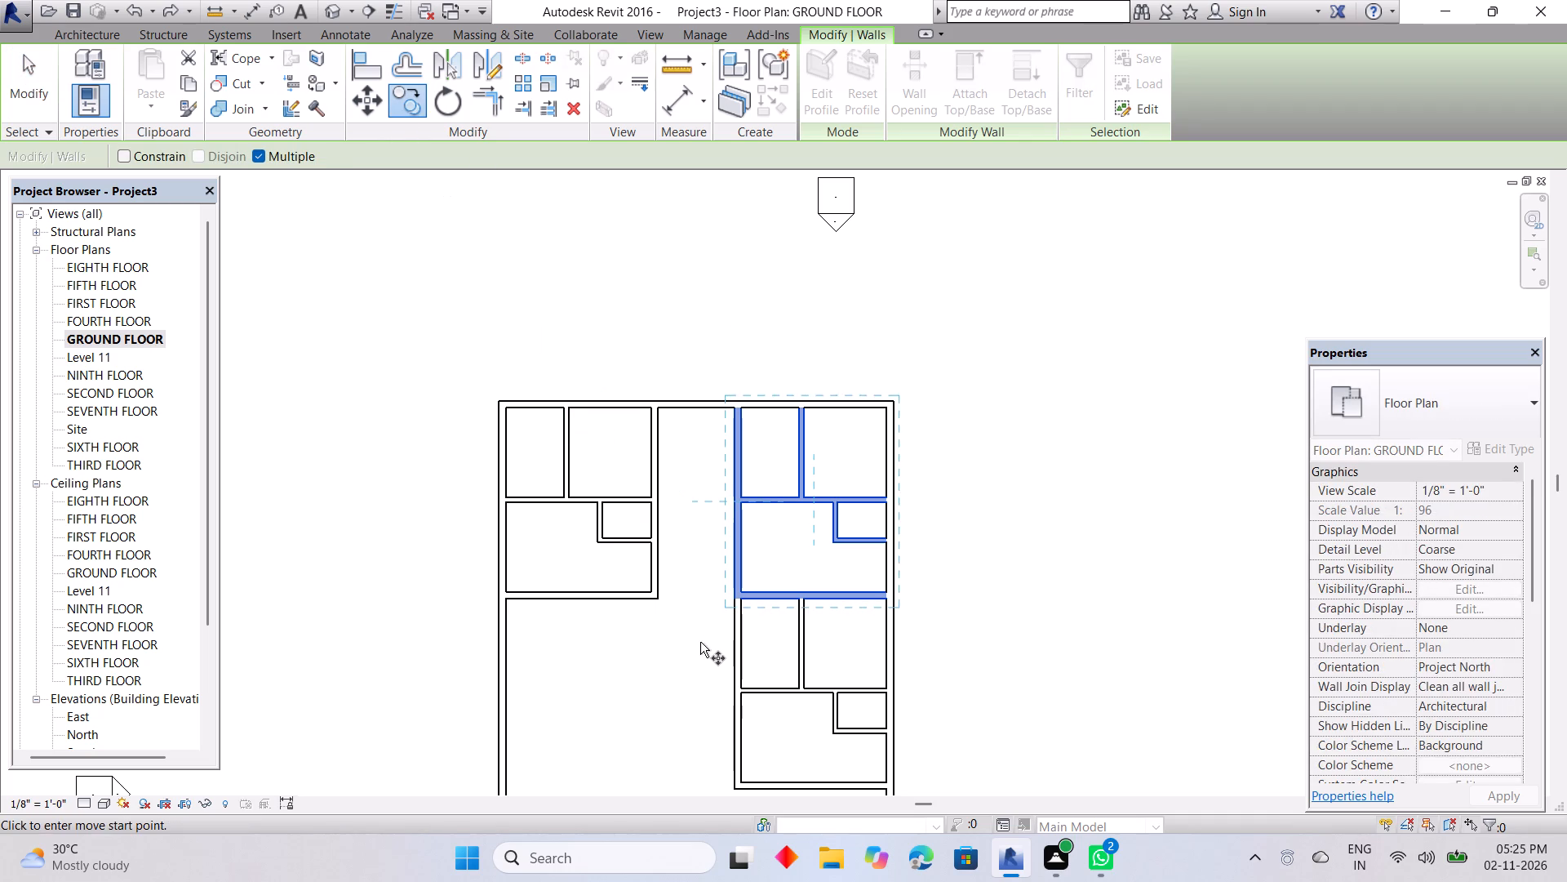
pyautogui.click(734, 403)
pyautogui.moveTo(782, 737); pyautogui.dragTo(770, 510, button='middle')
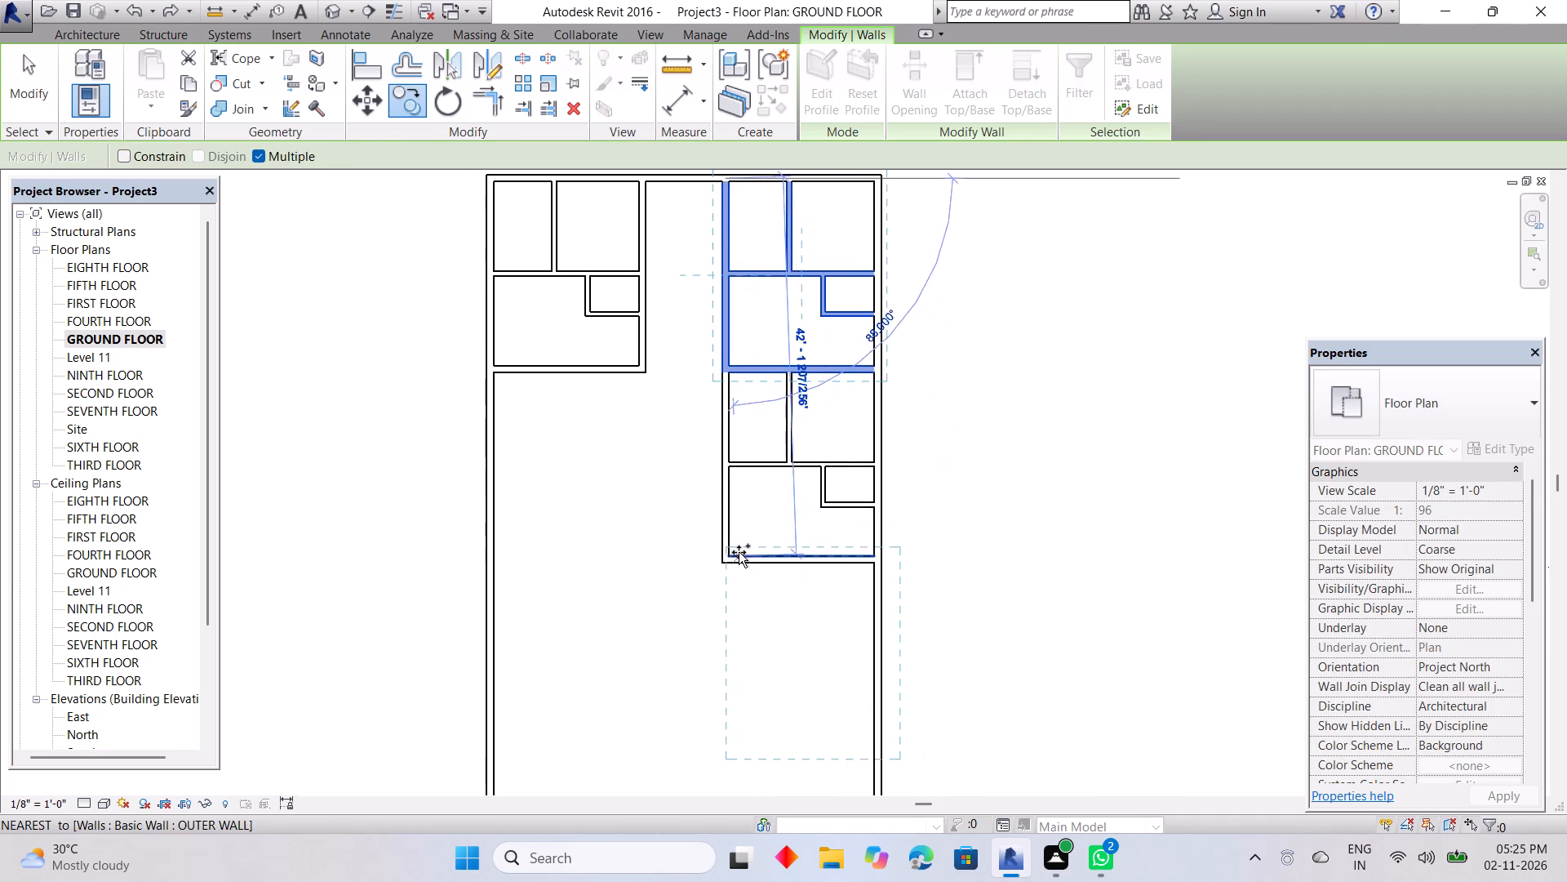
pyautogui.scroll(8, 739, 552)
pyautogui.click(708, 549)
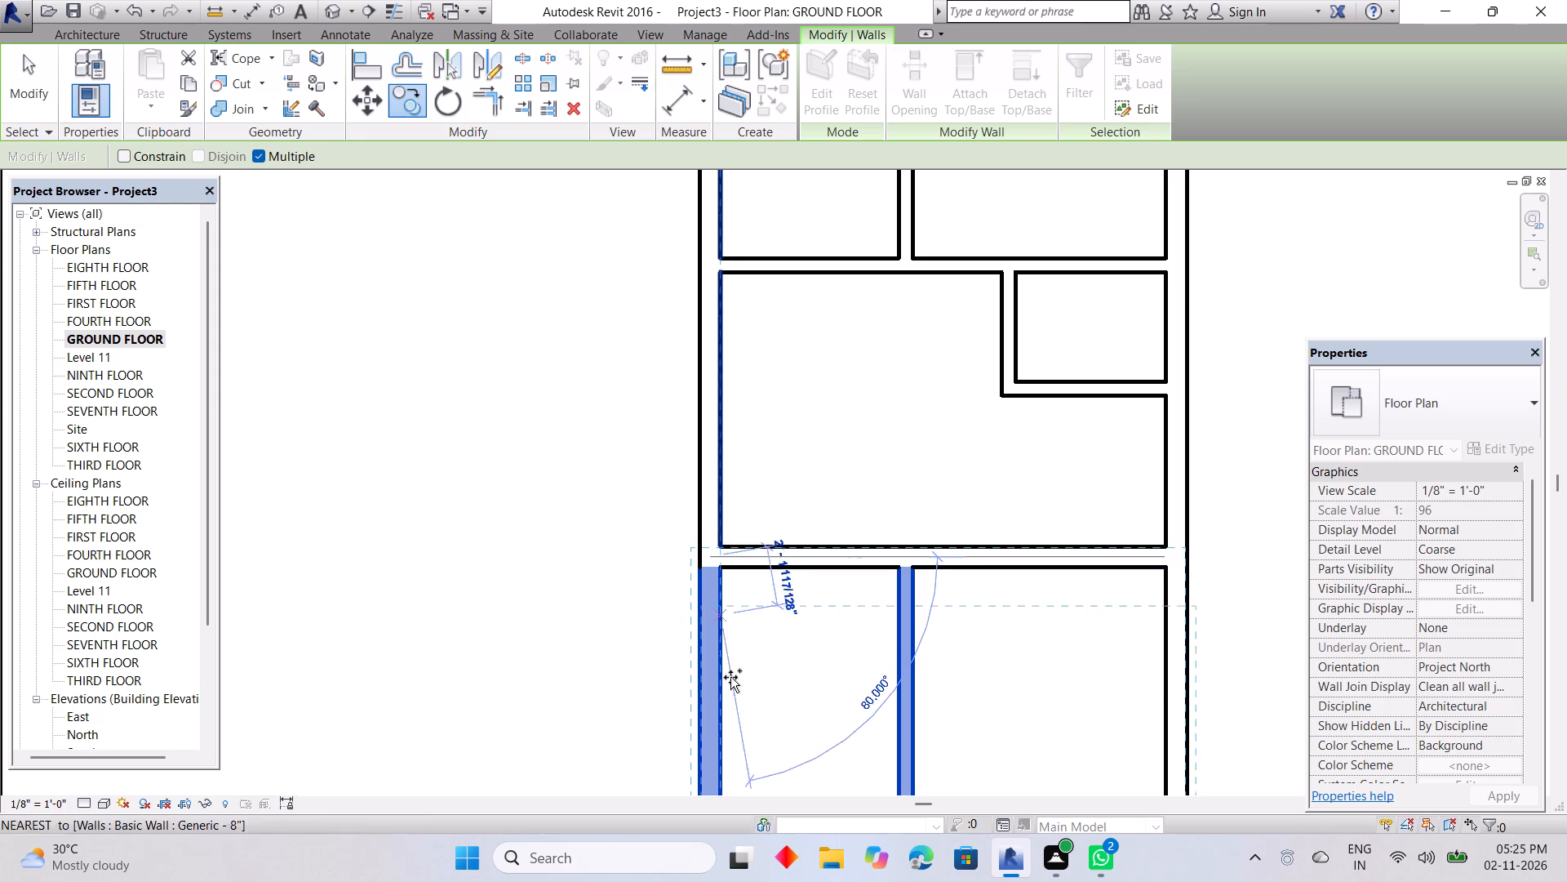
# Place another copy of the right unit's walls at the third unit's bottom corridor-side corner and finish copying.
pyautogui.middleClick(757, 703)
pyautogui.scroll(-6, 757, 703)
pyautogui.moveTo(749, 710); pyautogui.dragTo(716, 382, button='middle')
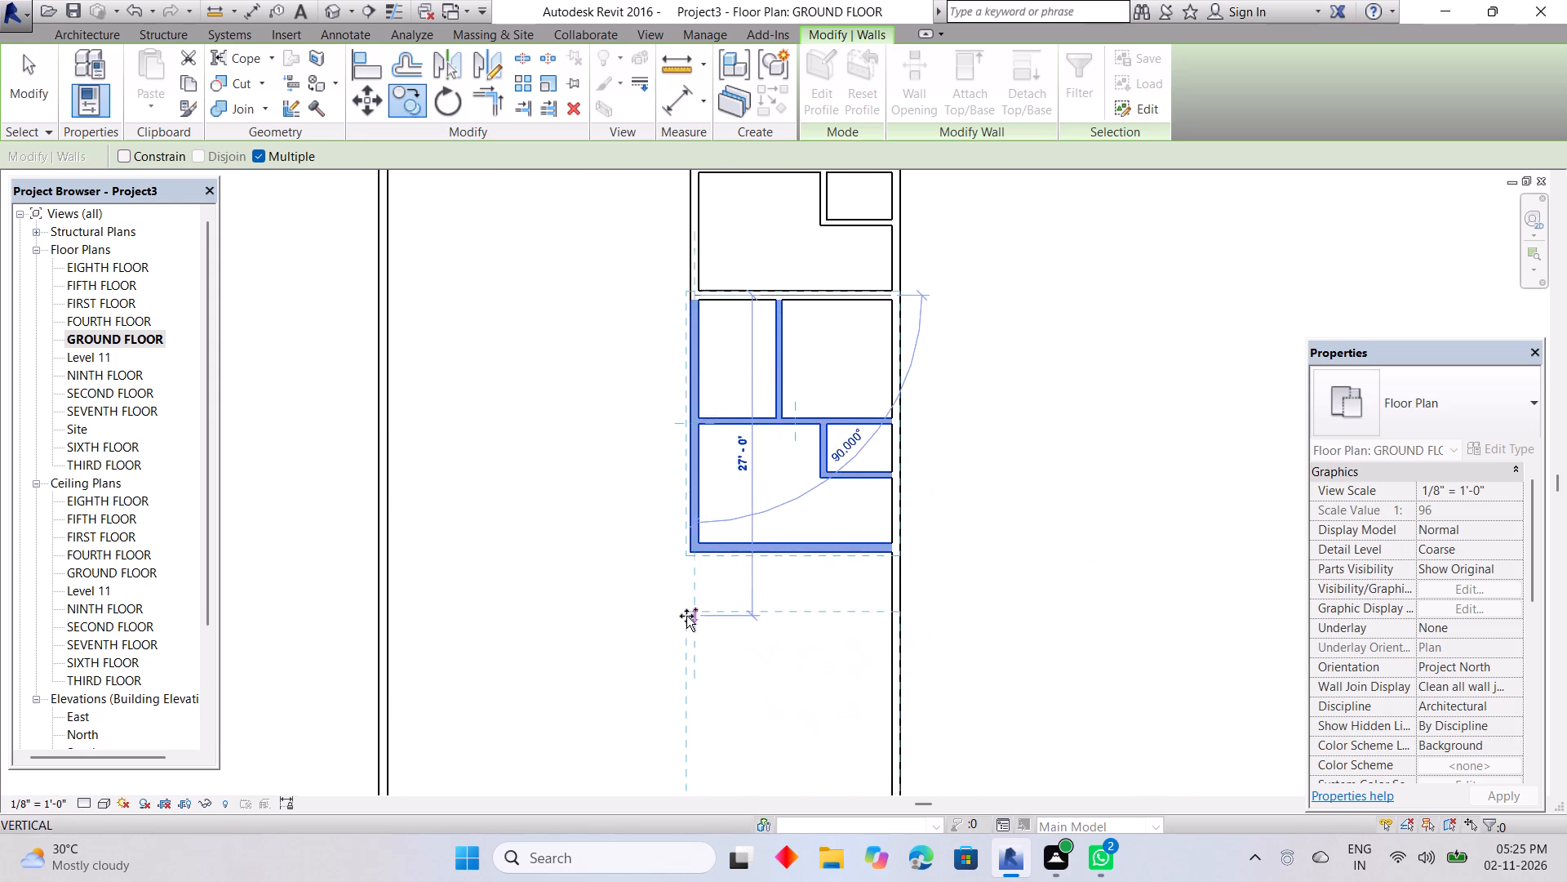
pyautogui.scroll(8, 677, 568)
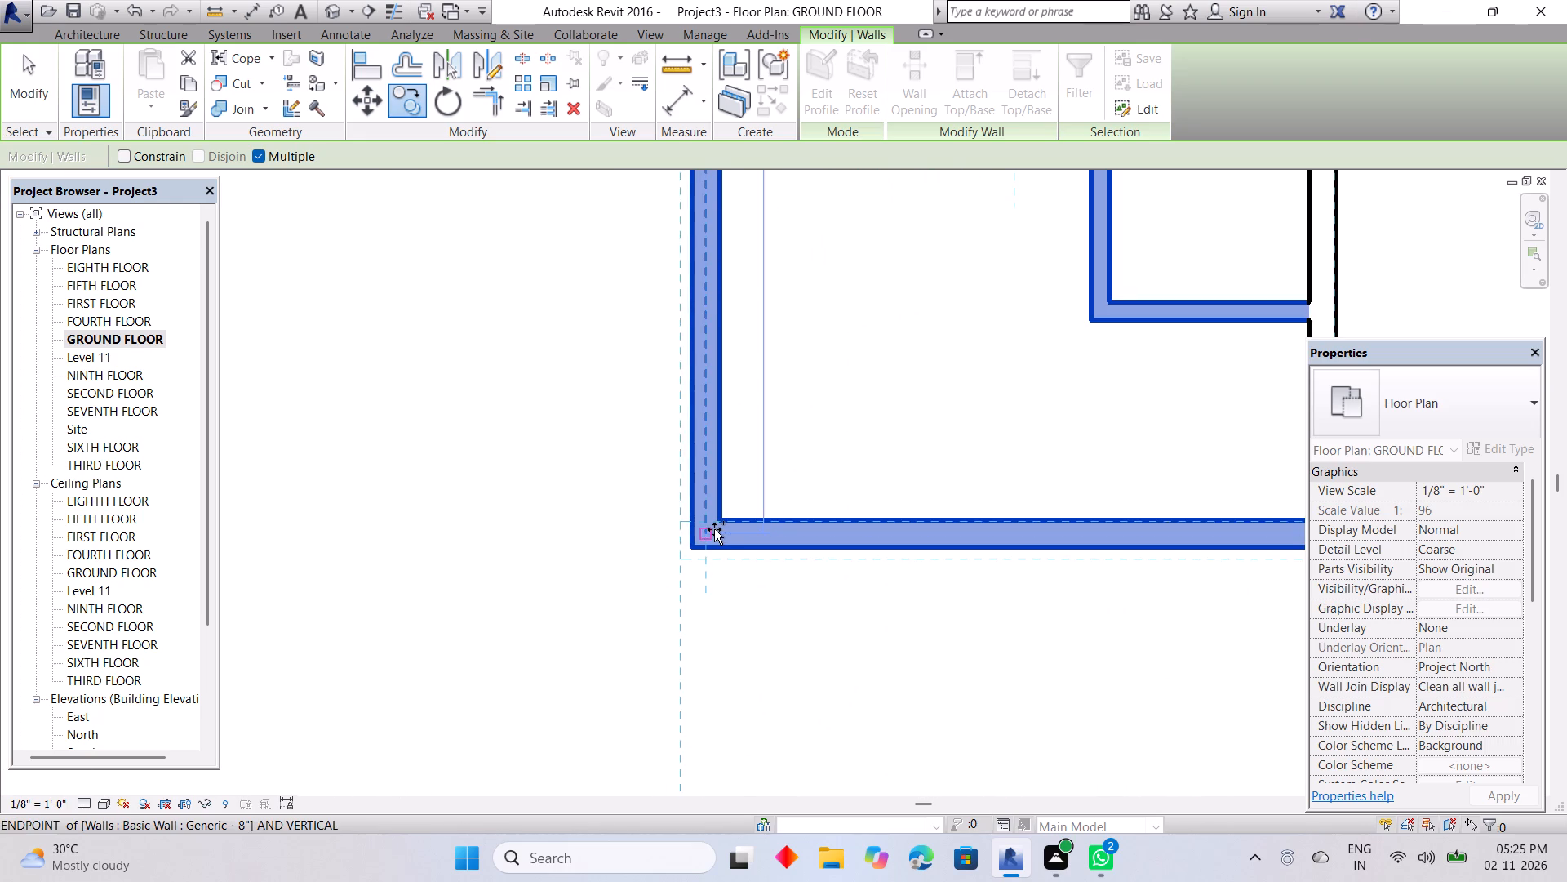
pyautogui.click(708, 528)
pyautogui.scroll(-6, 757, 644)
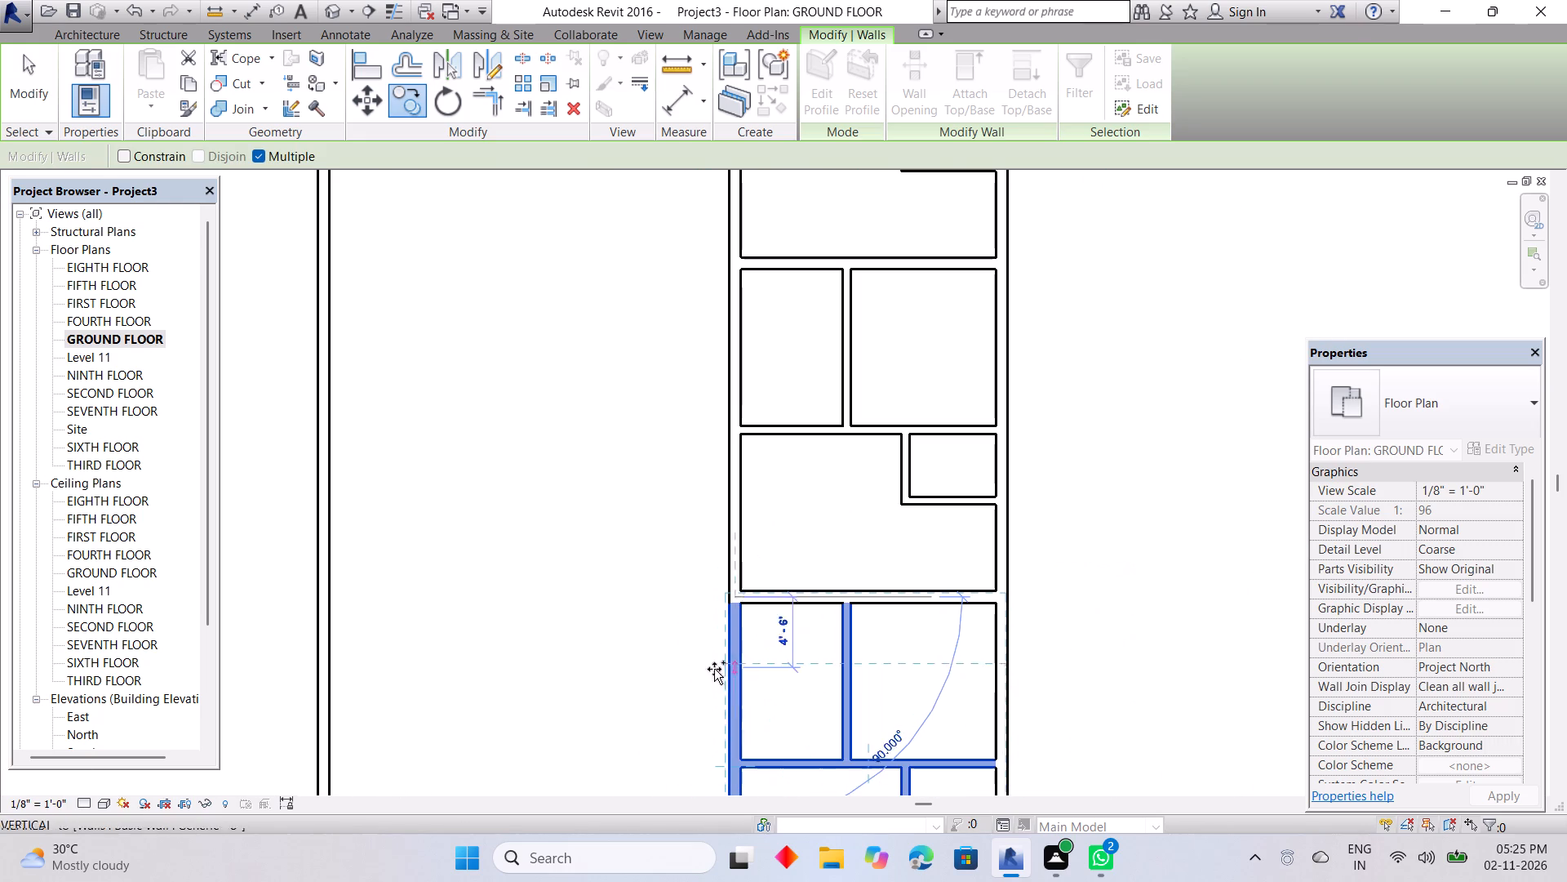
pyautogui.press('Escape')
# Copy the top left unit's six walls, with multiple copies enabled, from its upper corridor-side corner to its bottom corridor-side corner.
pyautogui.scroll(-7, 624, 642)
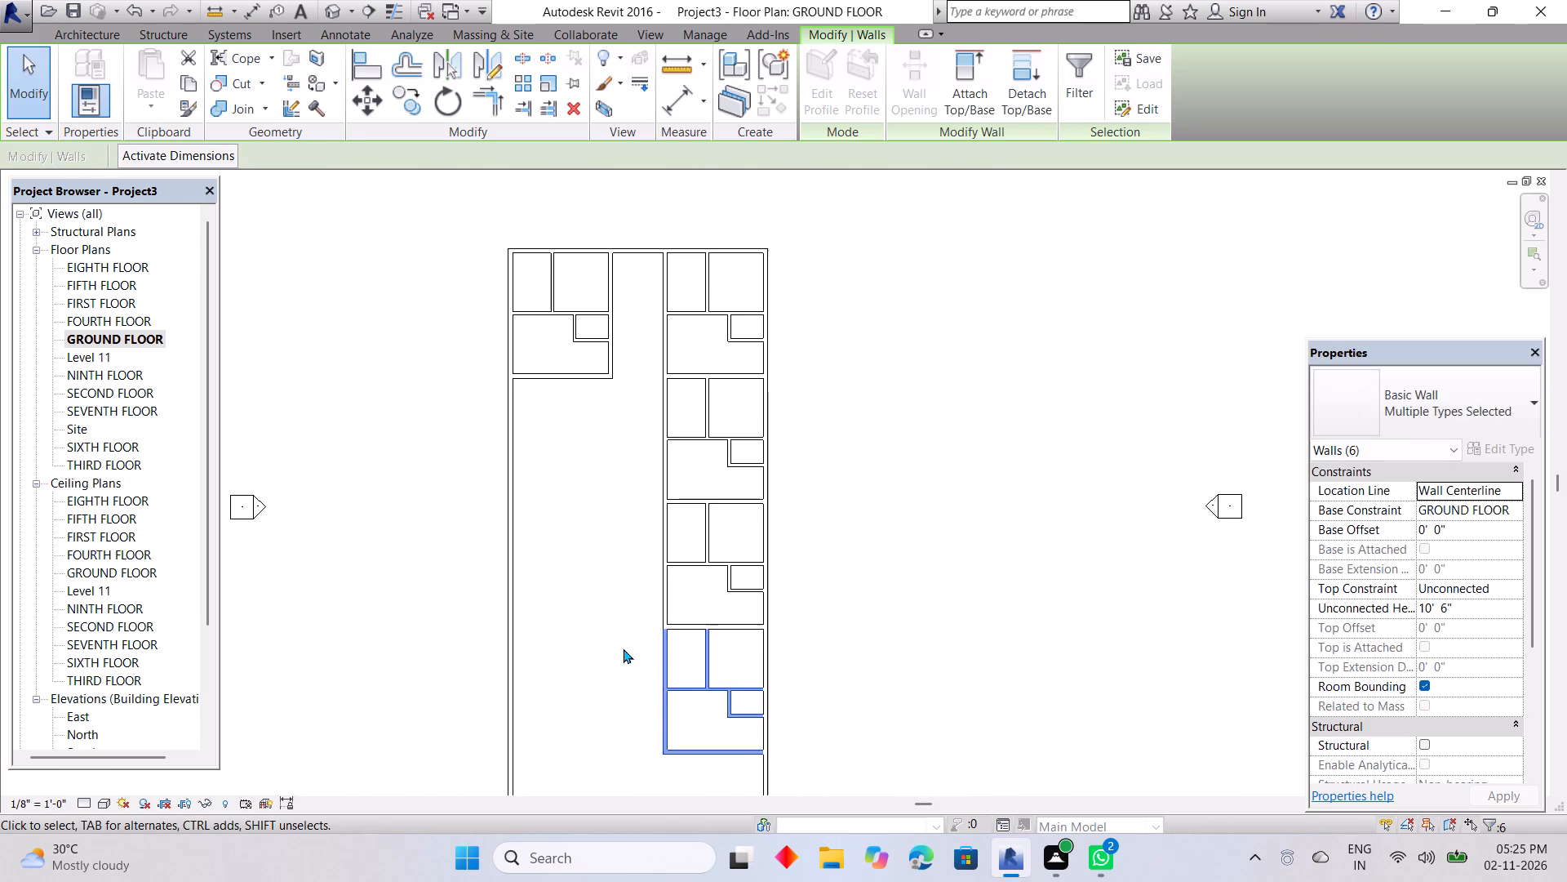
pyautogui.scroll(-4, 623, 649)
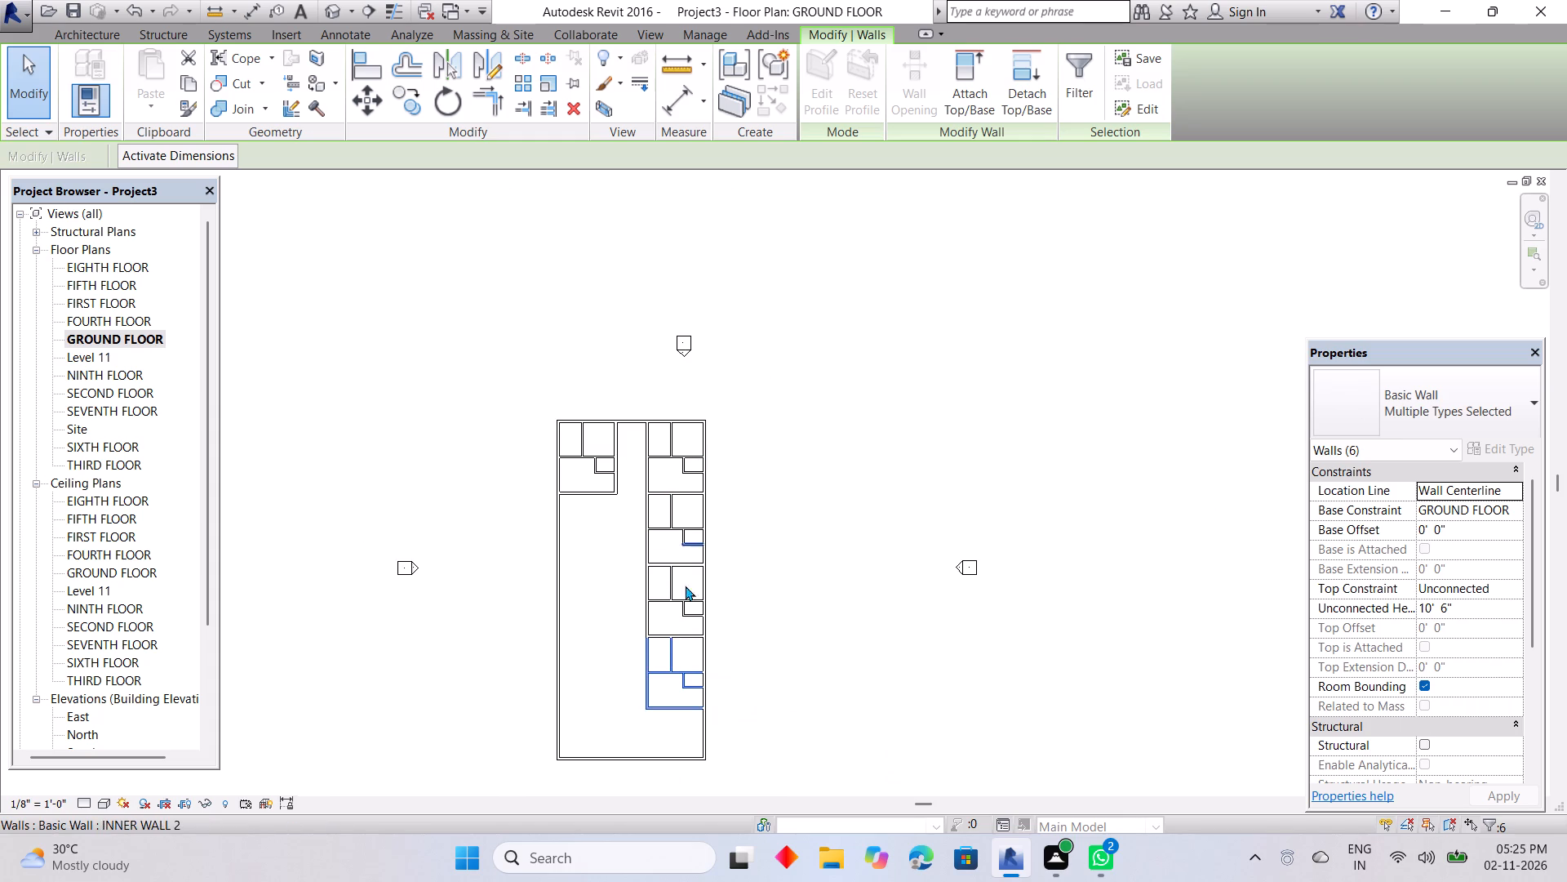
pyautogui.scroll(3, 638, 520)
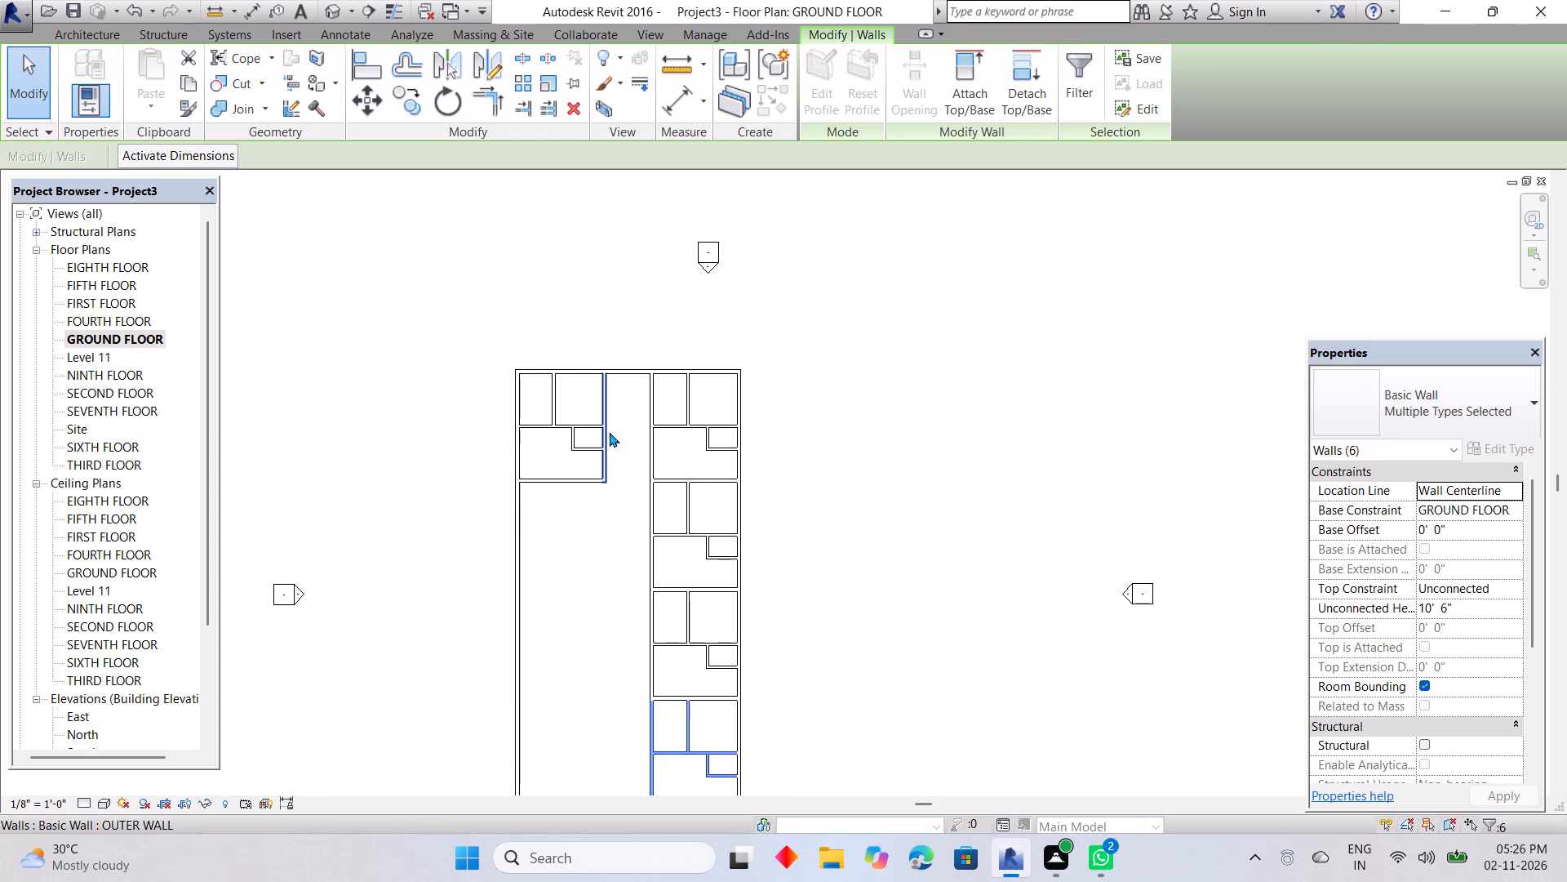
pyautogui.scroll(1, 609, 432)
pyautogui.middleClick(609, 432)
pyautogui.scroll(2, 620, 504)
pyautogui.moveTo(664, 546); pyautogui.dragTo(721, 629, button='middle')
pyautogui.scroll(2, 593, 420)
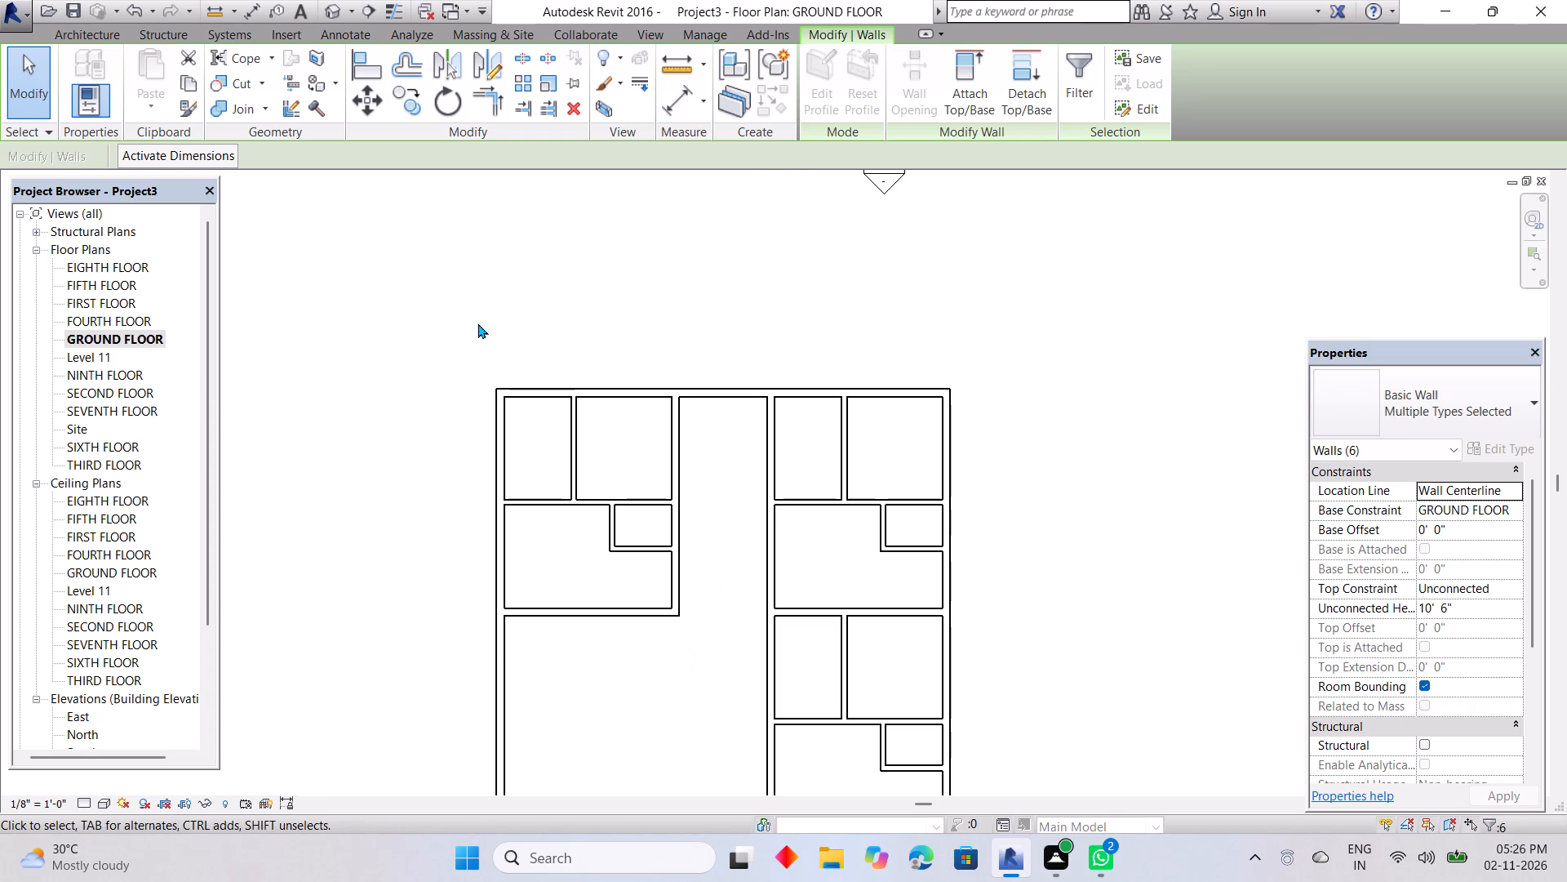
pyautogui.moveTo(455, 336); pyautogui.dragTo(704, 764)
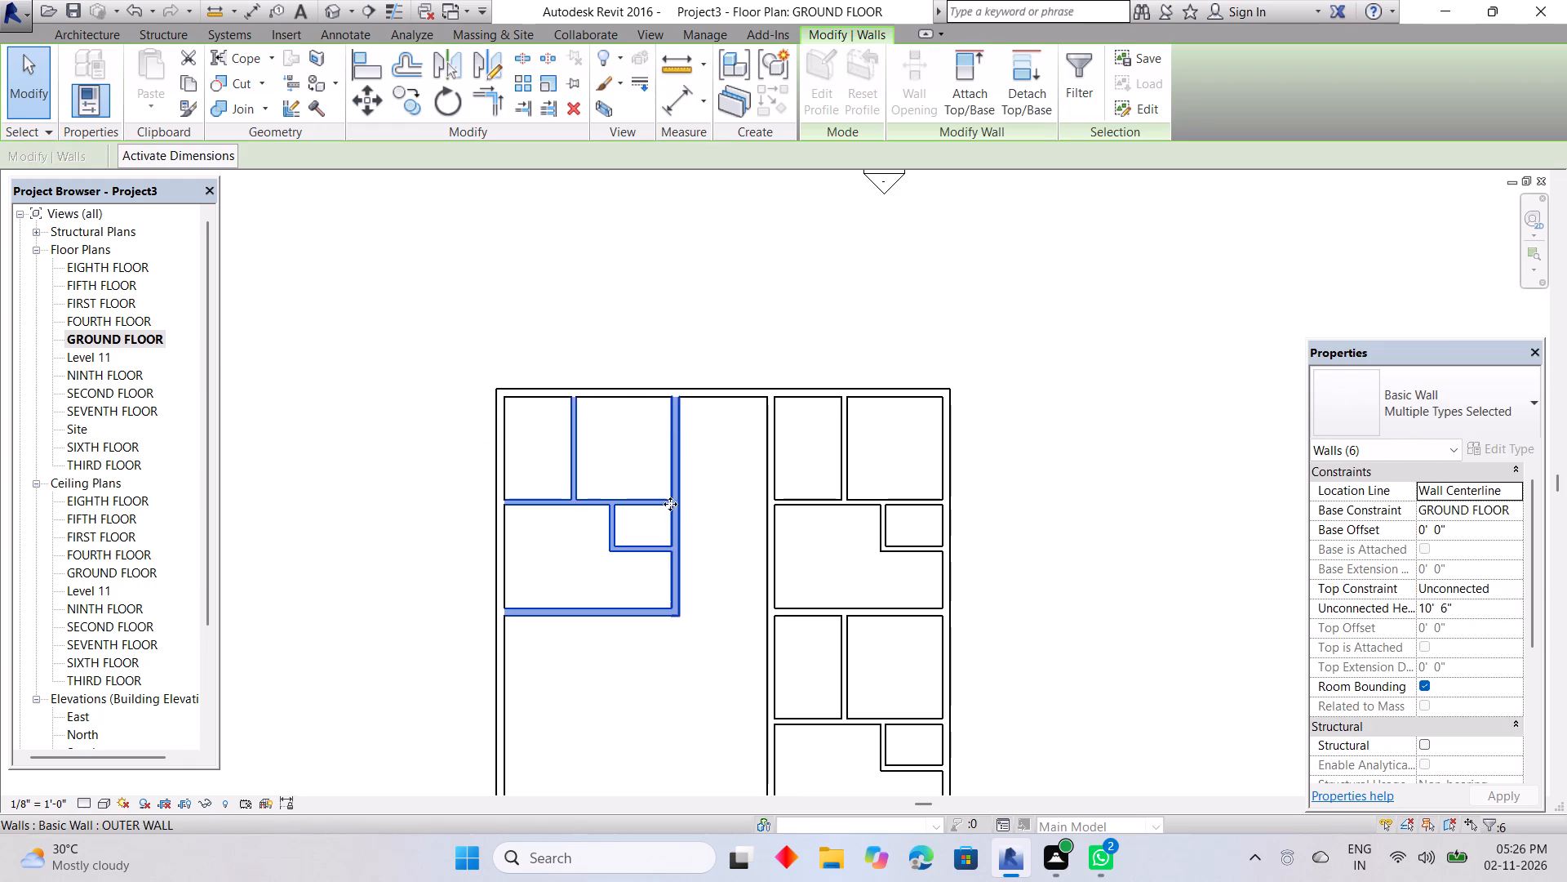
pyautogui.click(403, 98)
pyautogui.scroll(2, 658, 401)
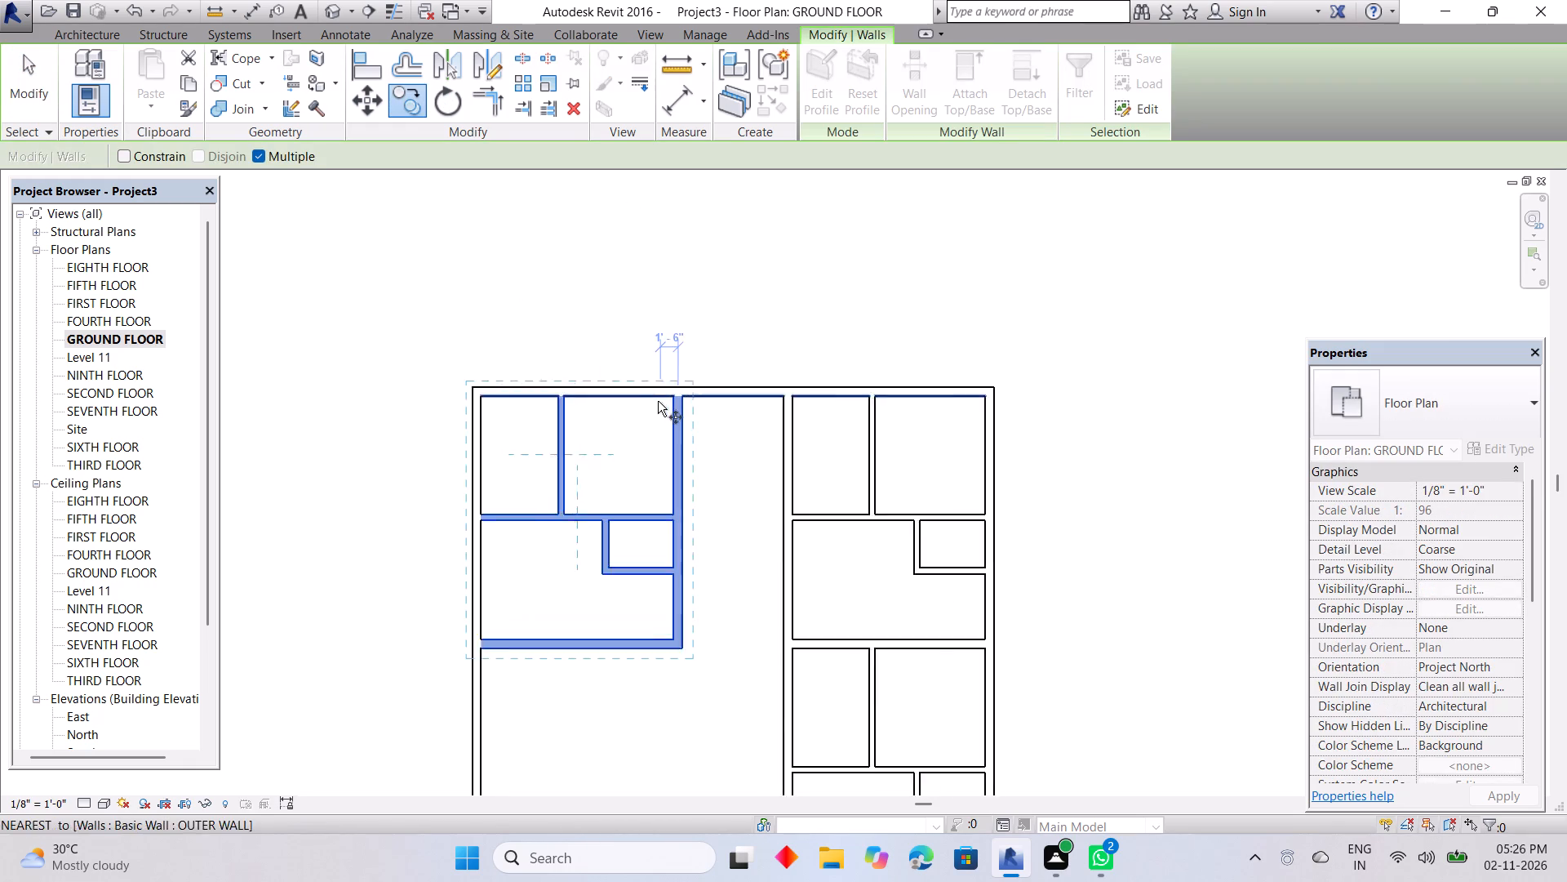
pyautogui.scroll(3, 658, 401)
pyautogui.click(686, 385)
pyautogui.moveTo(717, 680); pyautogui.dragTo(723, 664, button='middle')
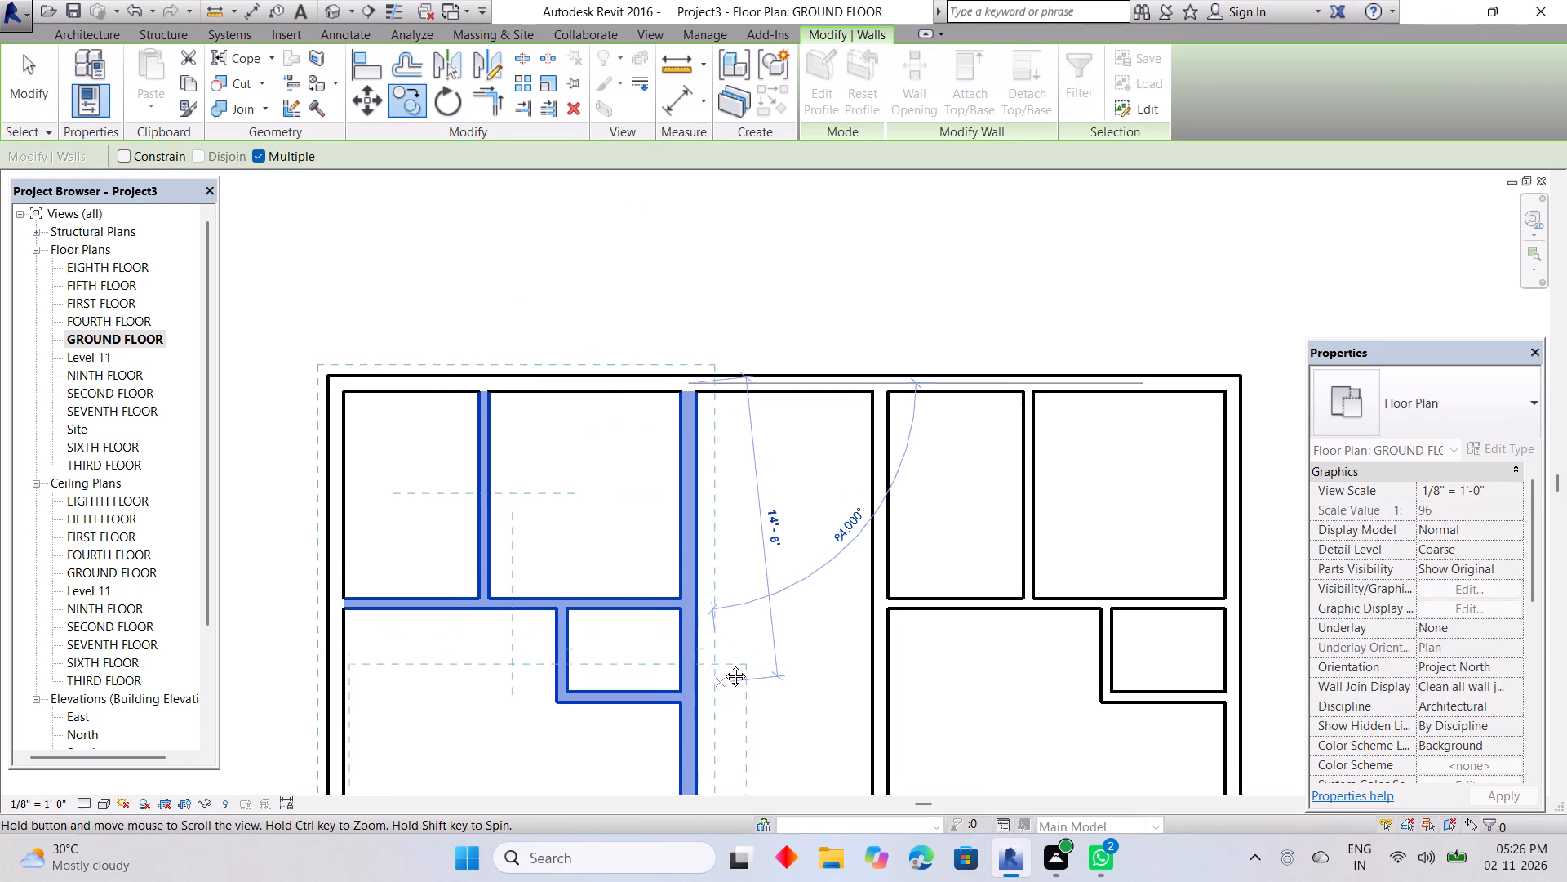
pyautogui.moveTo(723, 664); pyautogui.dragTo(746, 265, button='middle')
pyautogui.scroll(5, 721, 406)
pyautogui.click(715, 405)
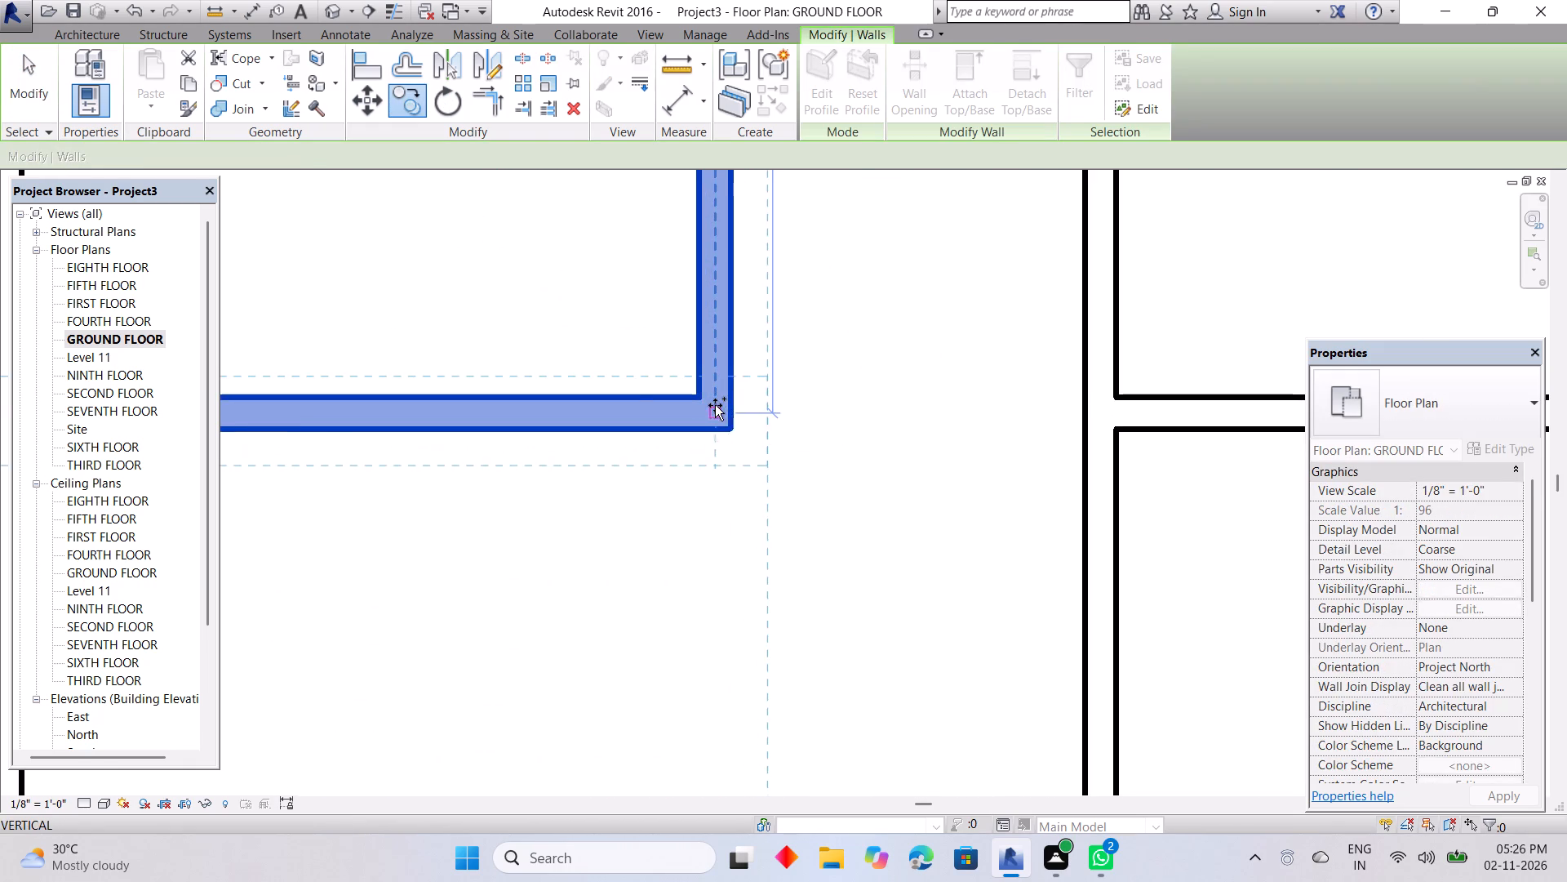
# Place two more copies of the left unit's walls, each at the bottom corridor-side corner of the previous copy, and finish copying.
pyautogui.scroll(-3, 741, 569)
pyautogui.moveTo(748, 589); pyautogui.dragTo(761, 135, button='middle')
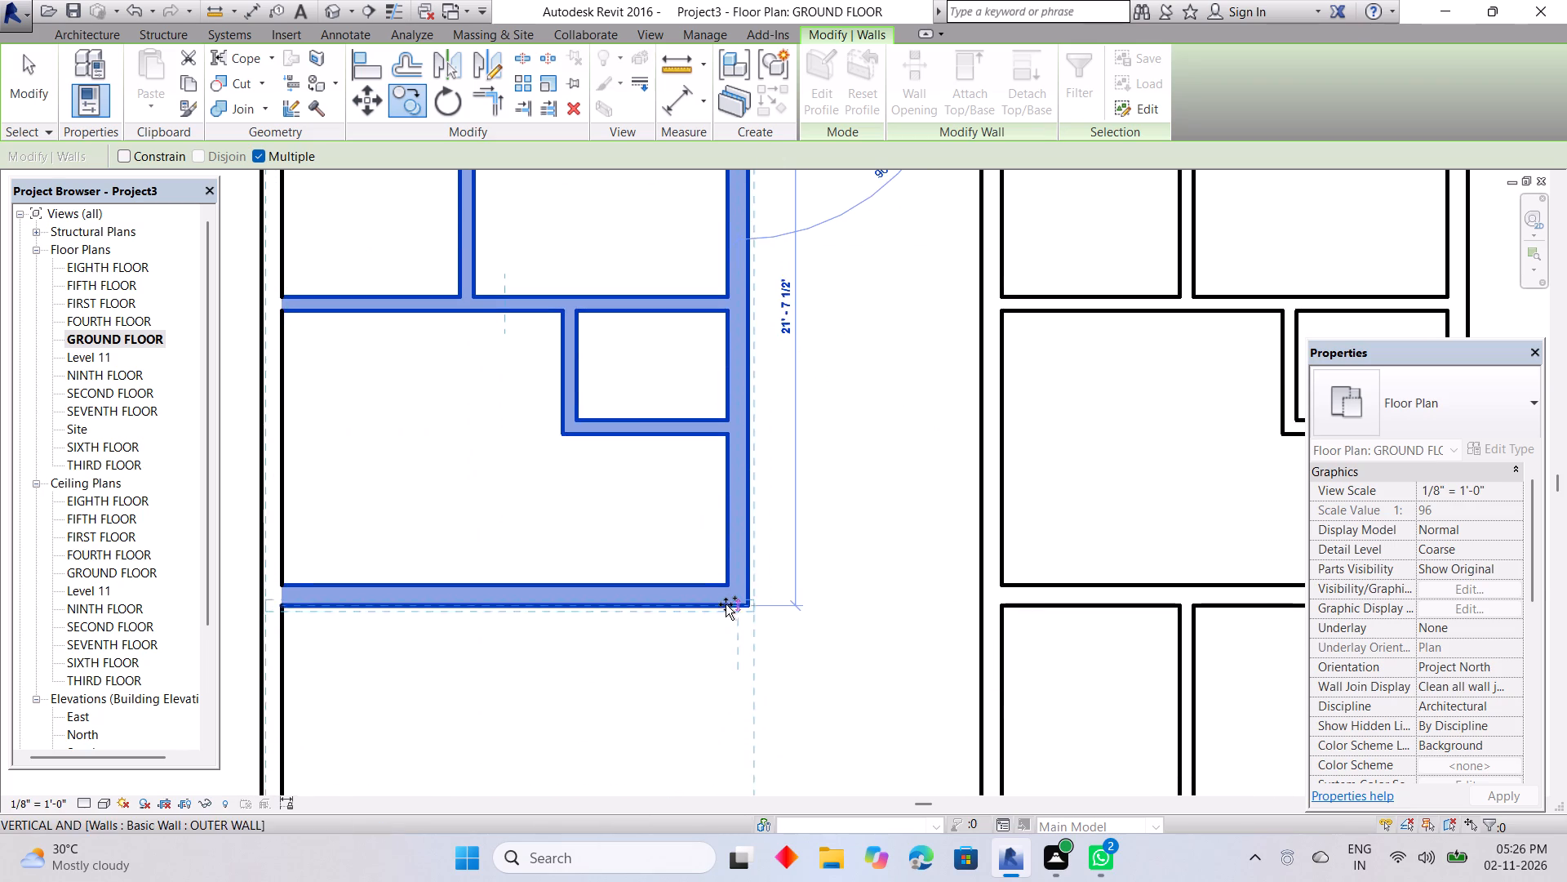
pyautogui.scroll(6, 726, 602)
pyautogui.click(744, 601)
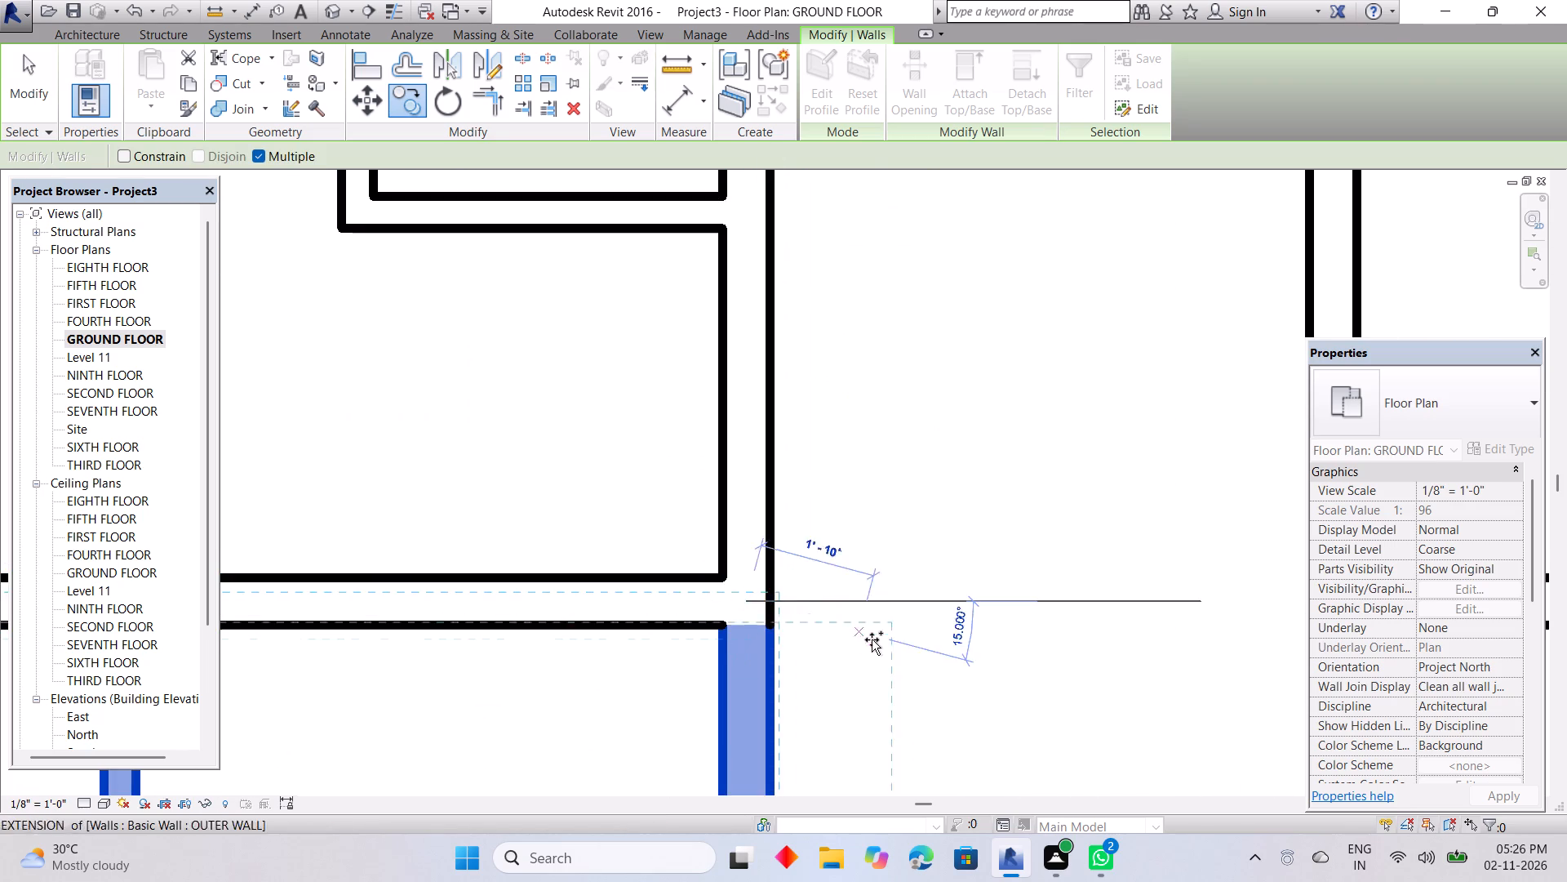
pyautogui.scroll(-8, 877, 644)
pyautogui.moveTo(859, 666); pyautogui.dragTo(854, 190, button='middle')
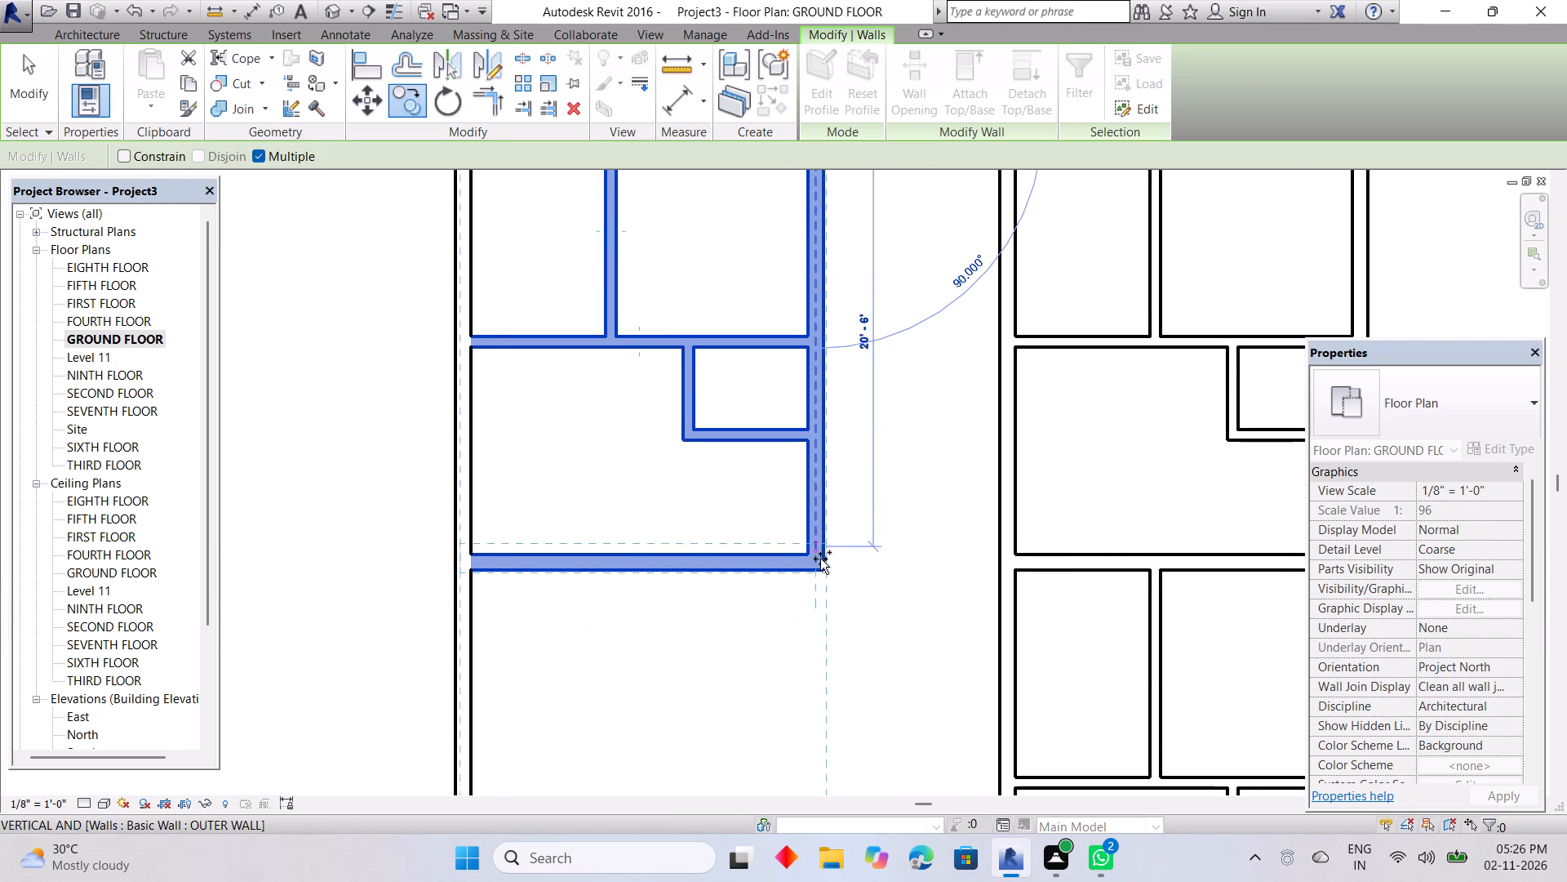
pyautogui.scroll(7, 820, 562)
pyautogui.click(810, 559)
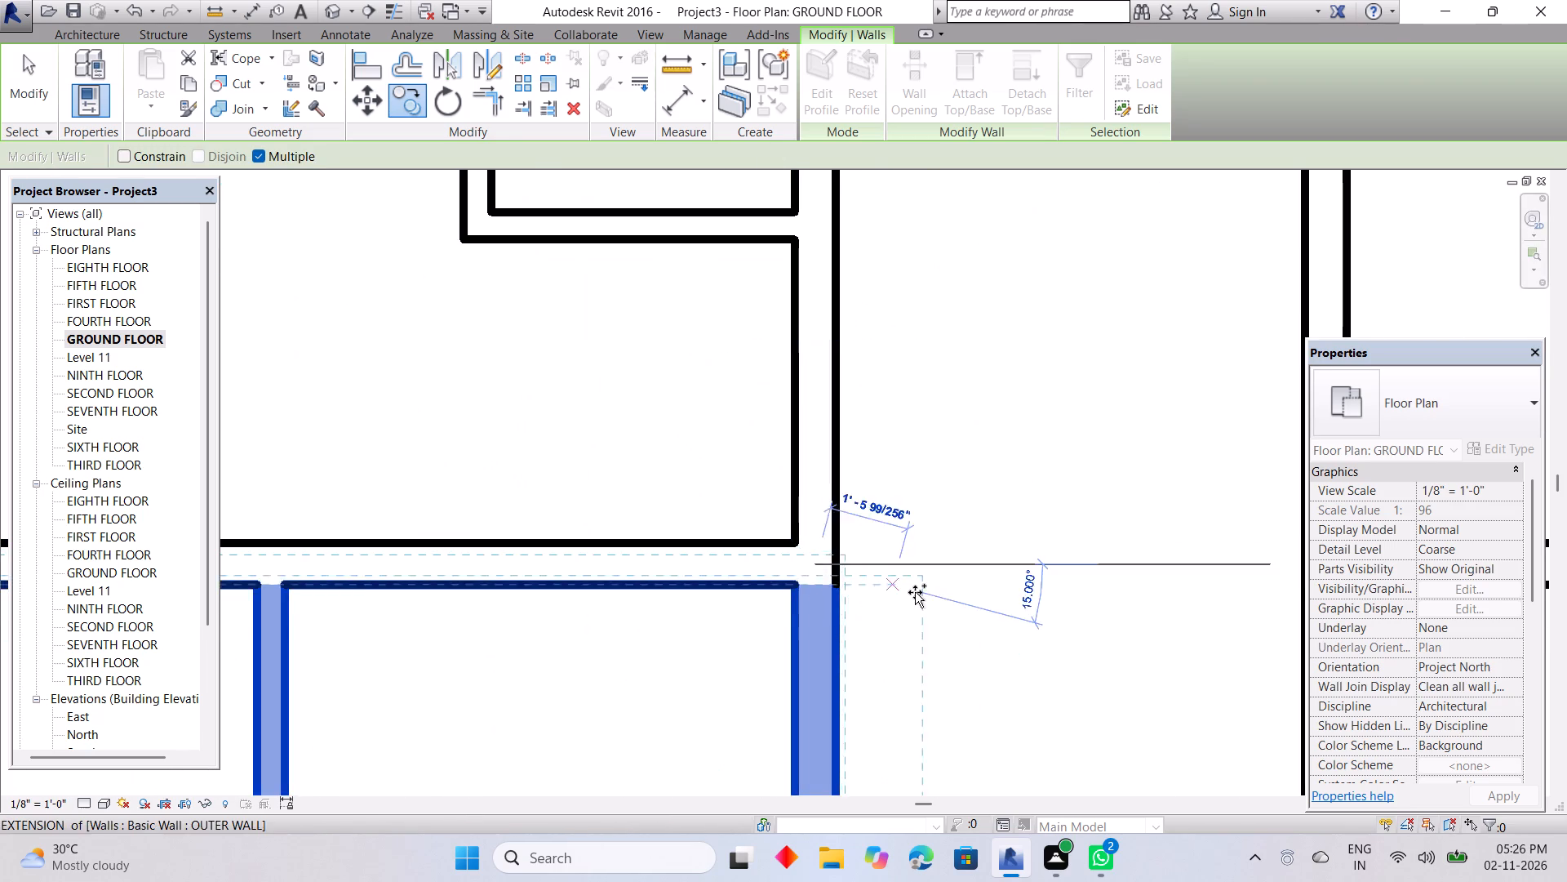
pyautogui.scroll(-4, 916, 592)
pyautogui.press('Escape')
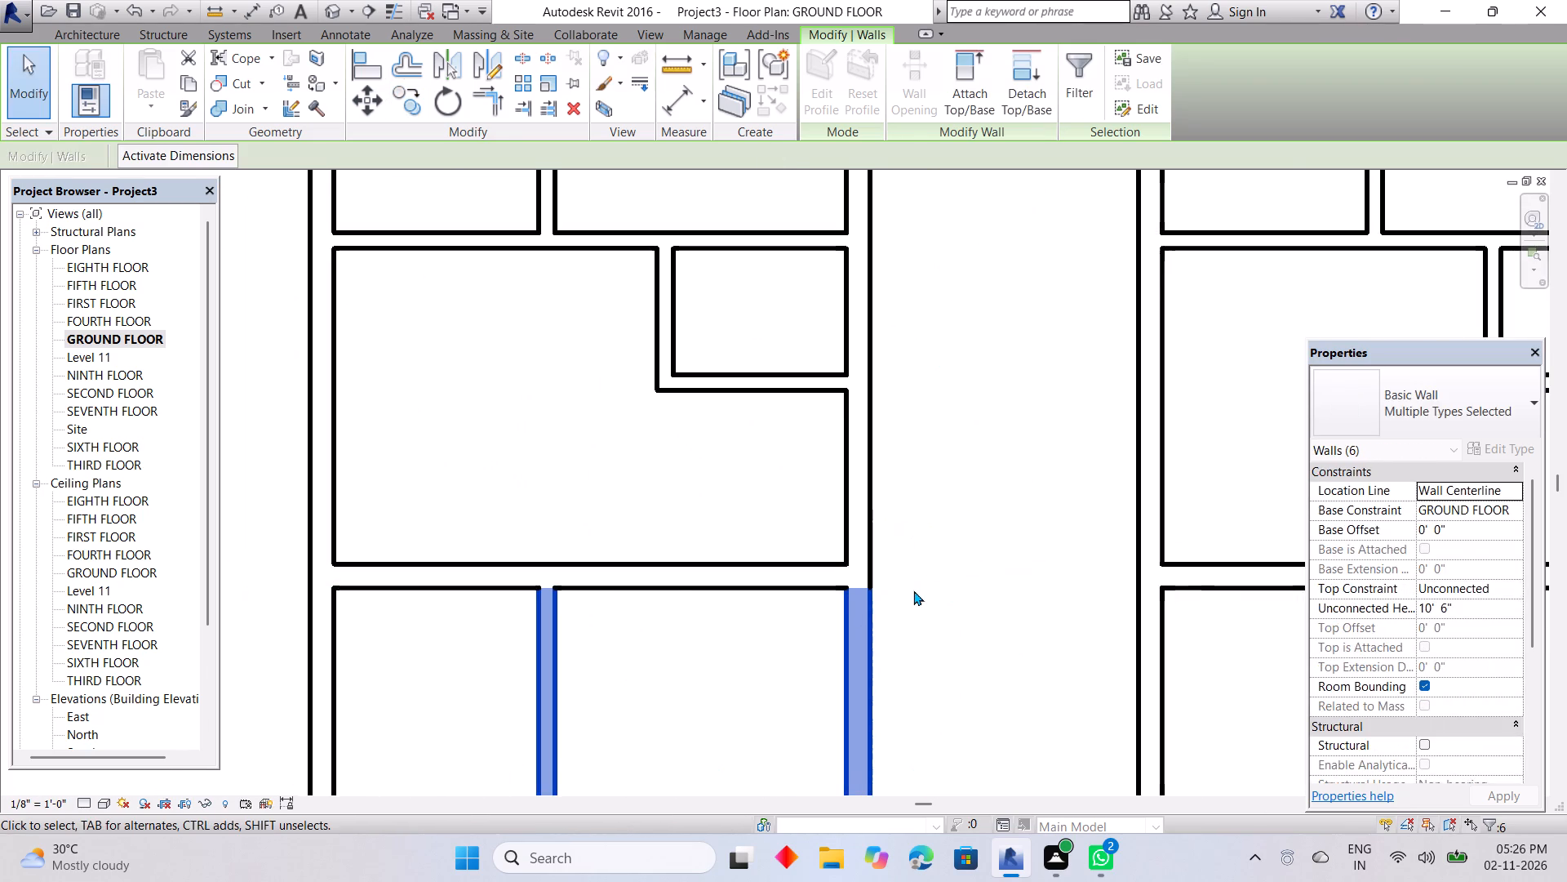
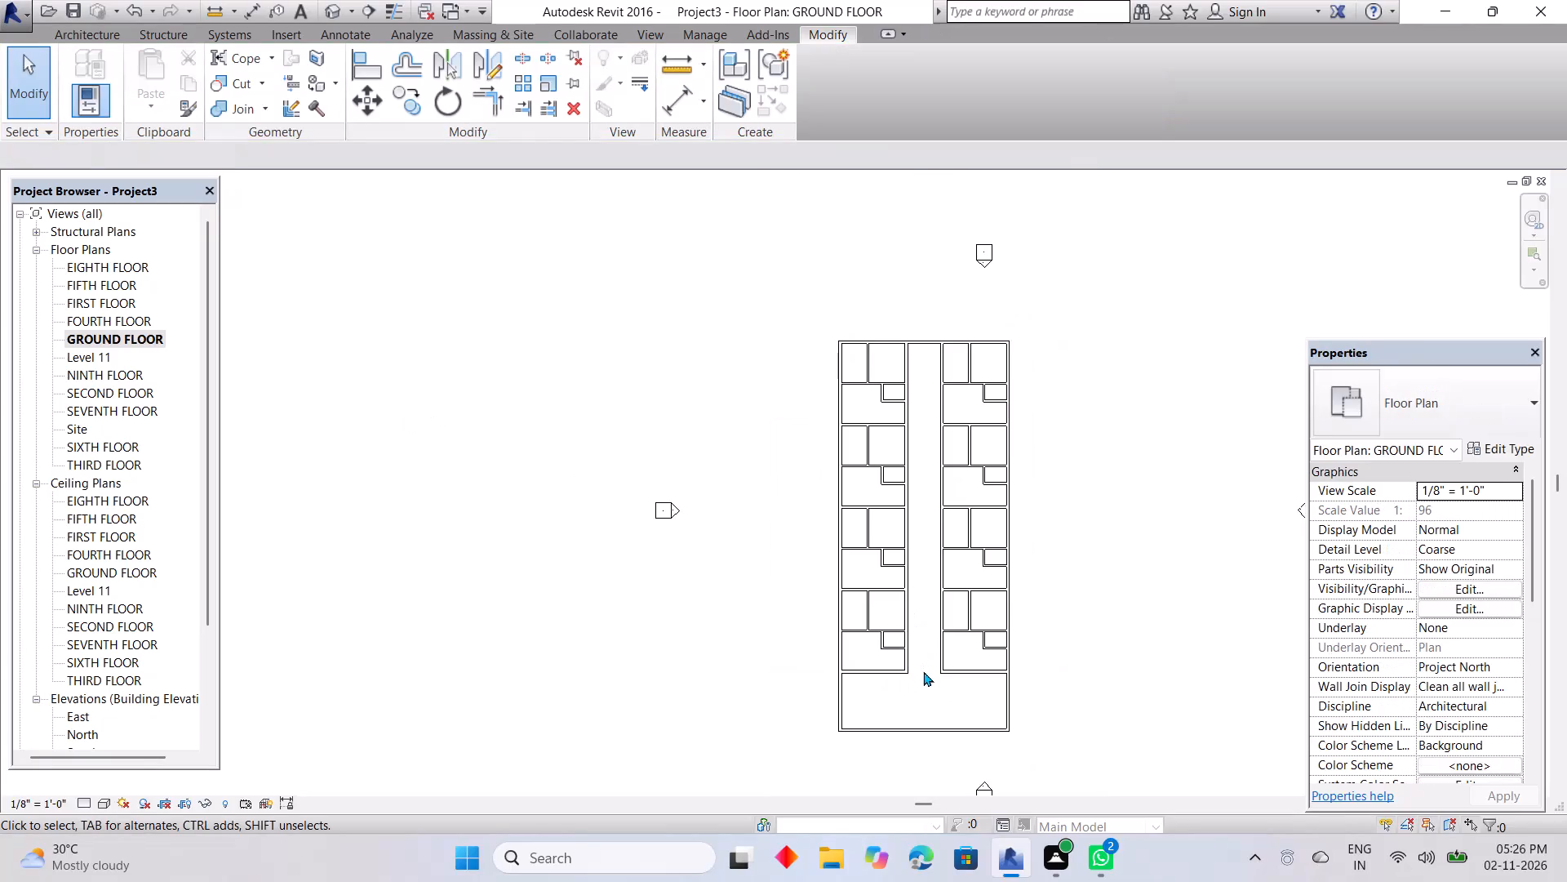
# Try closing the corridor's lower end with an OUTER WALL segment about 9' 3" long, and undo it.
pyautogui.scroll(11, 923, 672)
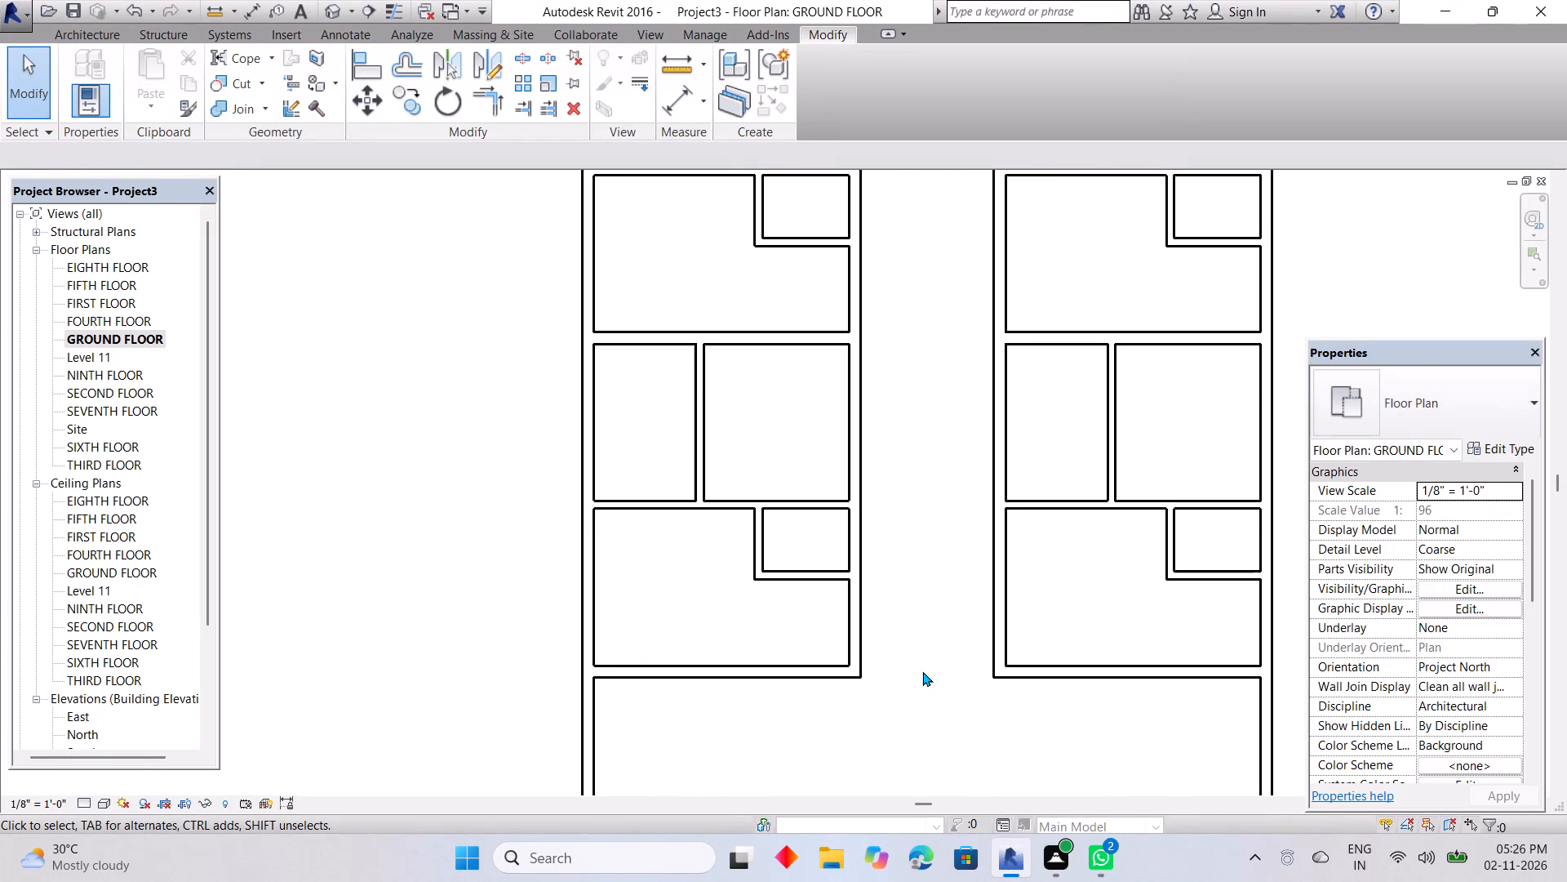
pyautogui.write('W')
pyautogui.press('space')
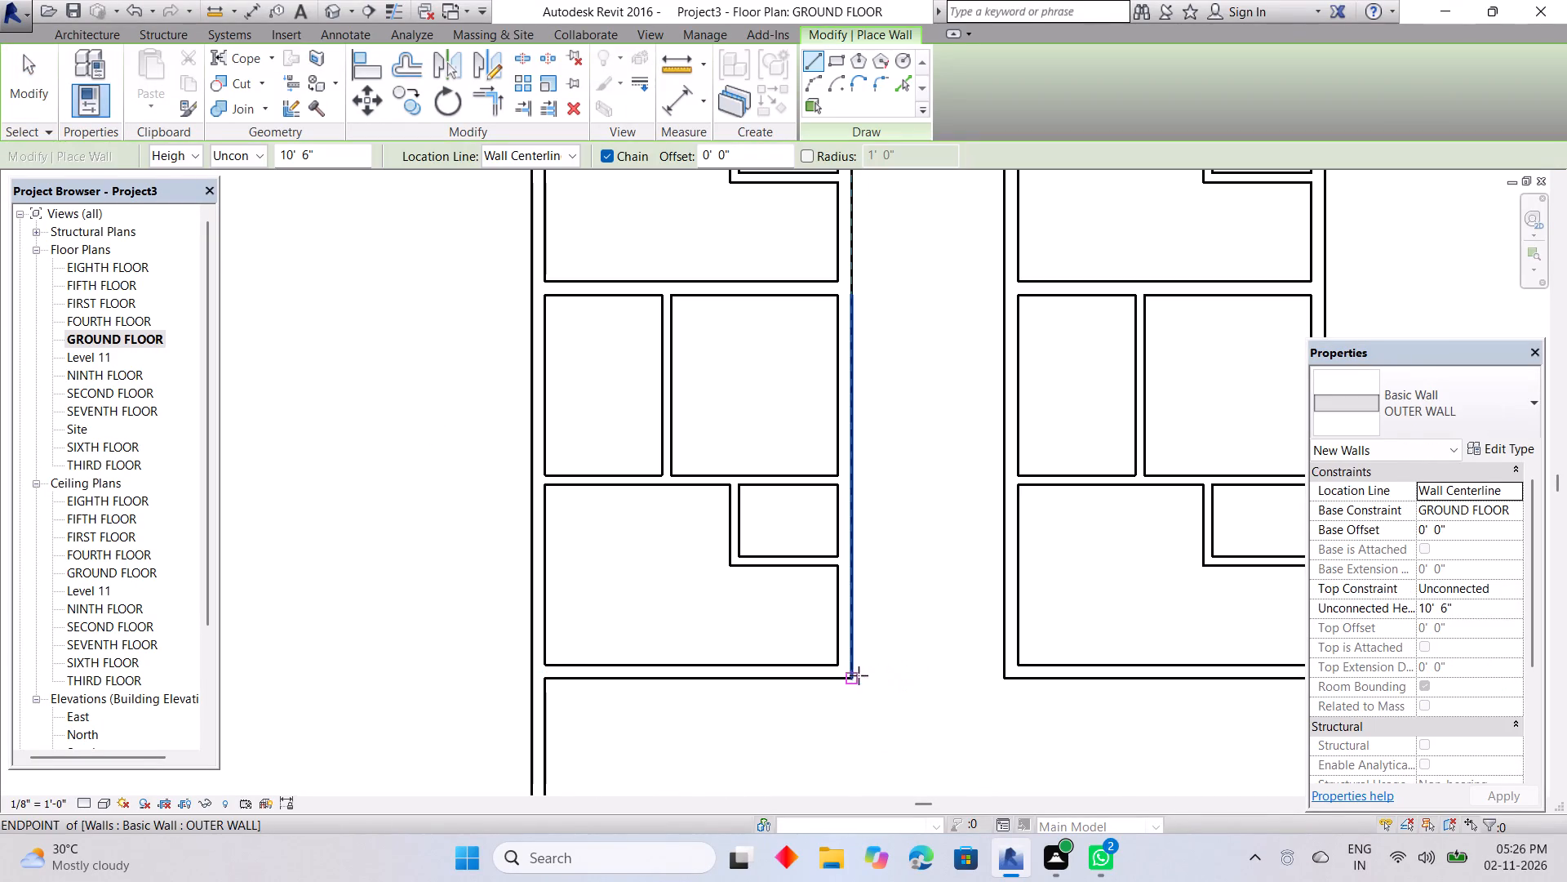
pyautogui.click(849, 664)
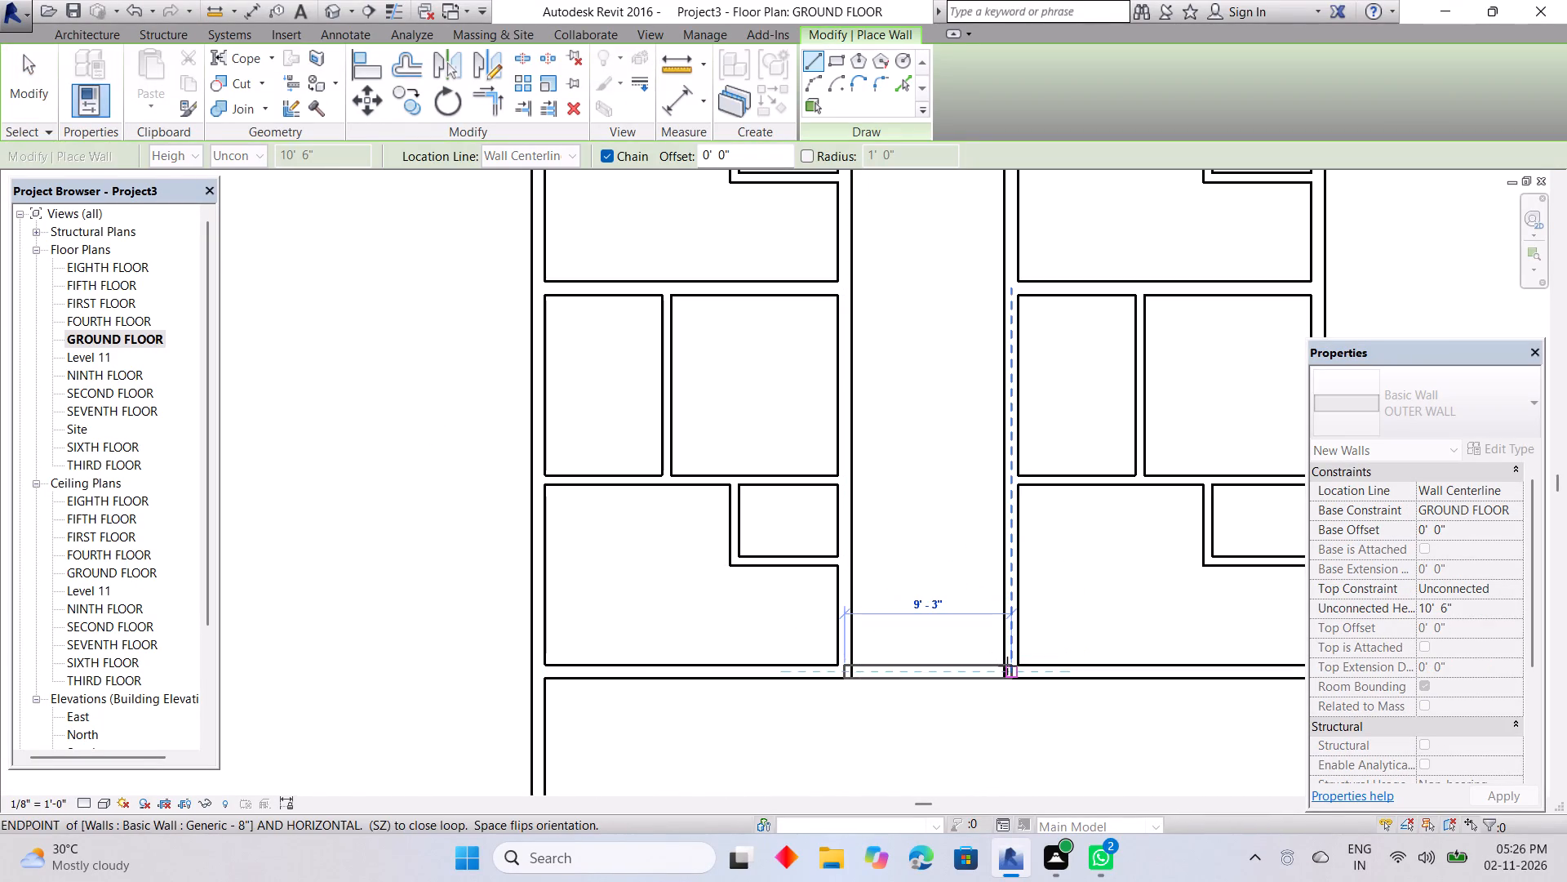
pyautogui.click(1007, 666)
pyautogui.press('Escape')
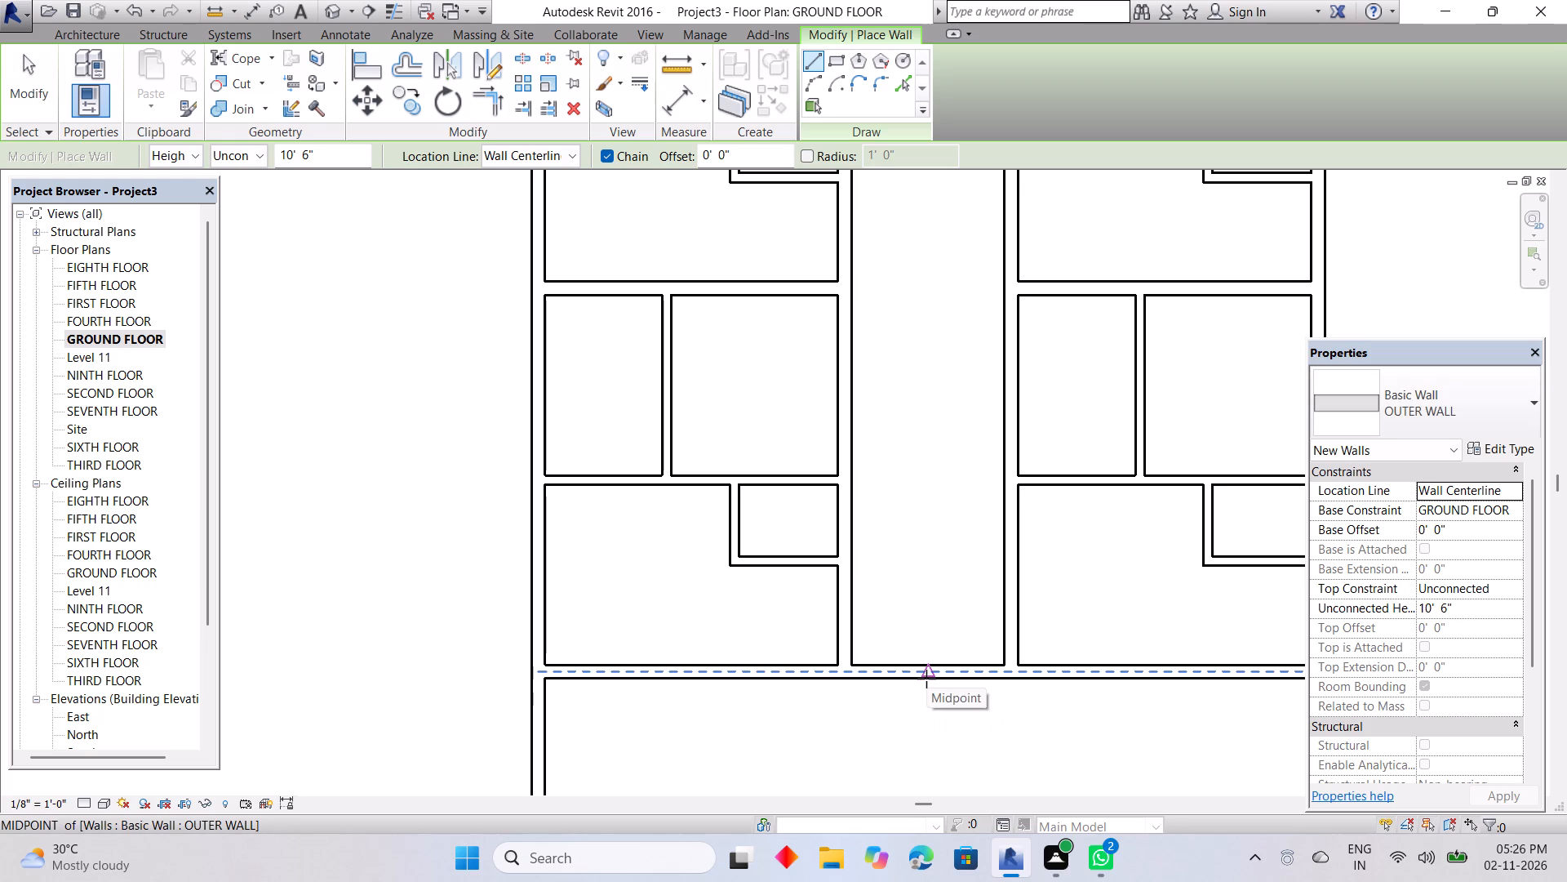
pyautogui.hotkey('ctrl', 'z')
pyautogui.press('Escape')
# In the East elevation, stretch the top of the long outer wall up to Level 11, for a height of 105' 0".
pyautogui.scroll(-2, 924, 676)
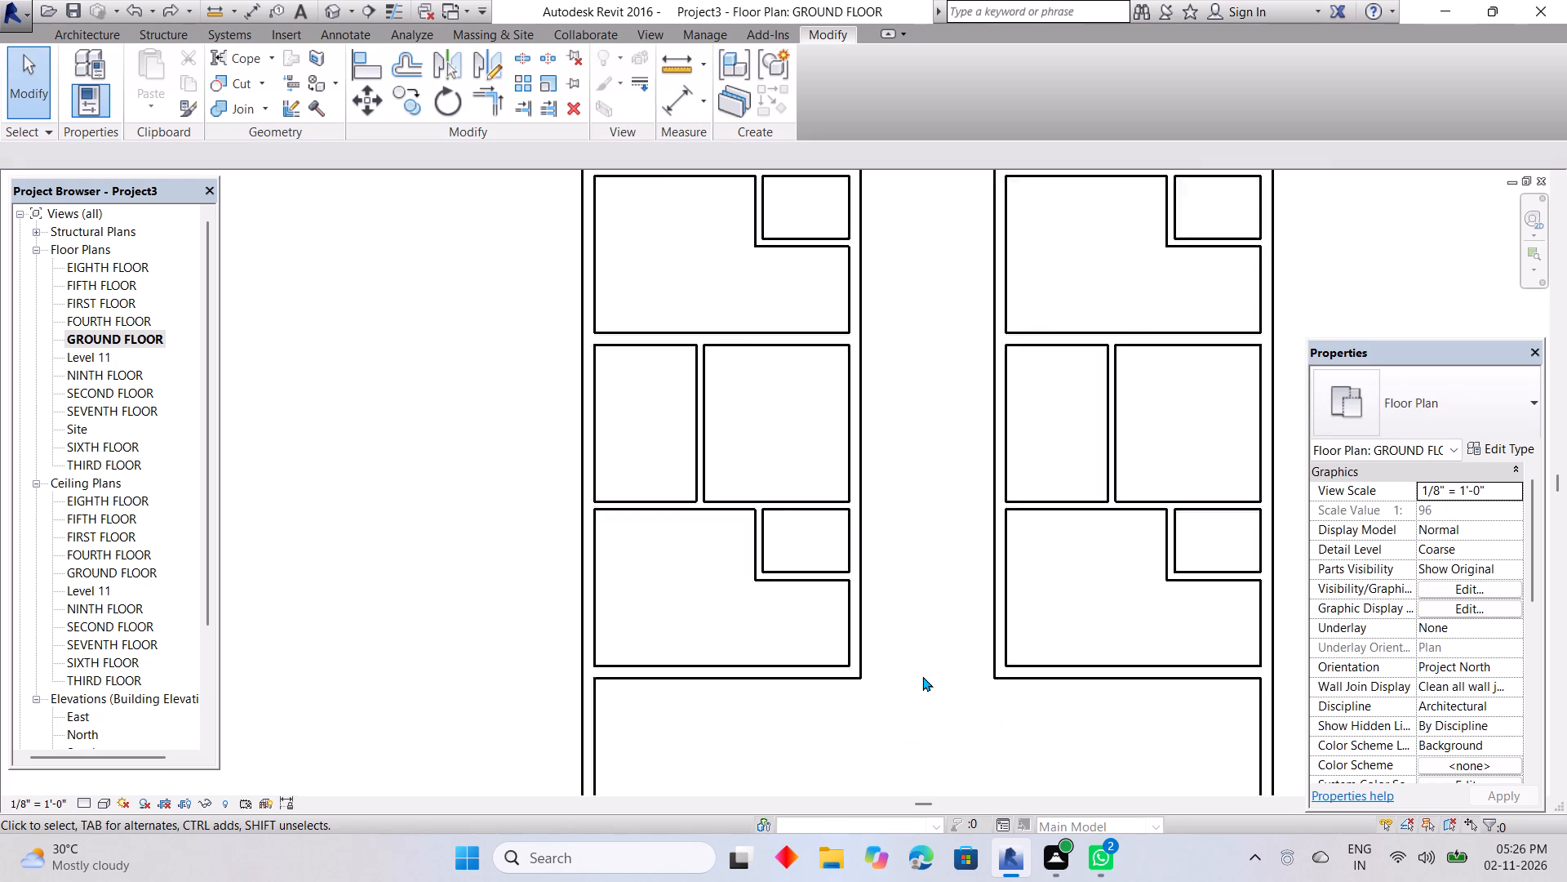
pyautogui.scroll(-11, 922, 676)
pyautogui.moveTo(908, 688); pyautogui.dragTo(865, 693, button='middle')
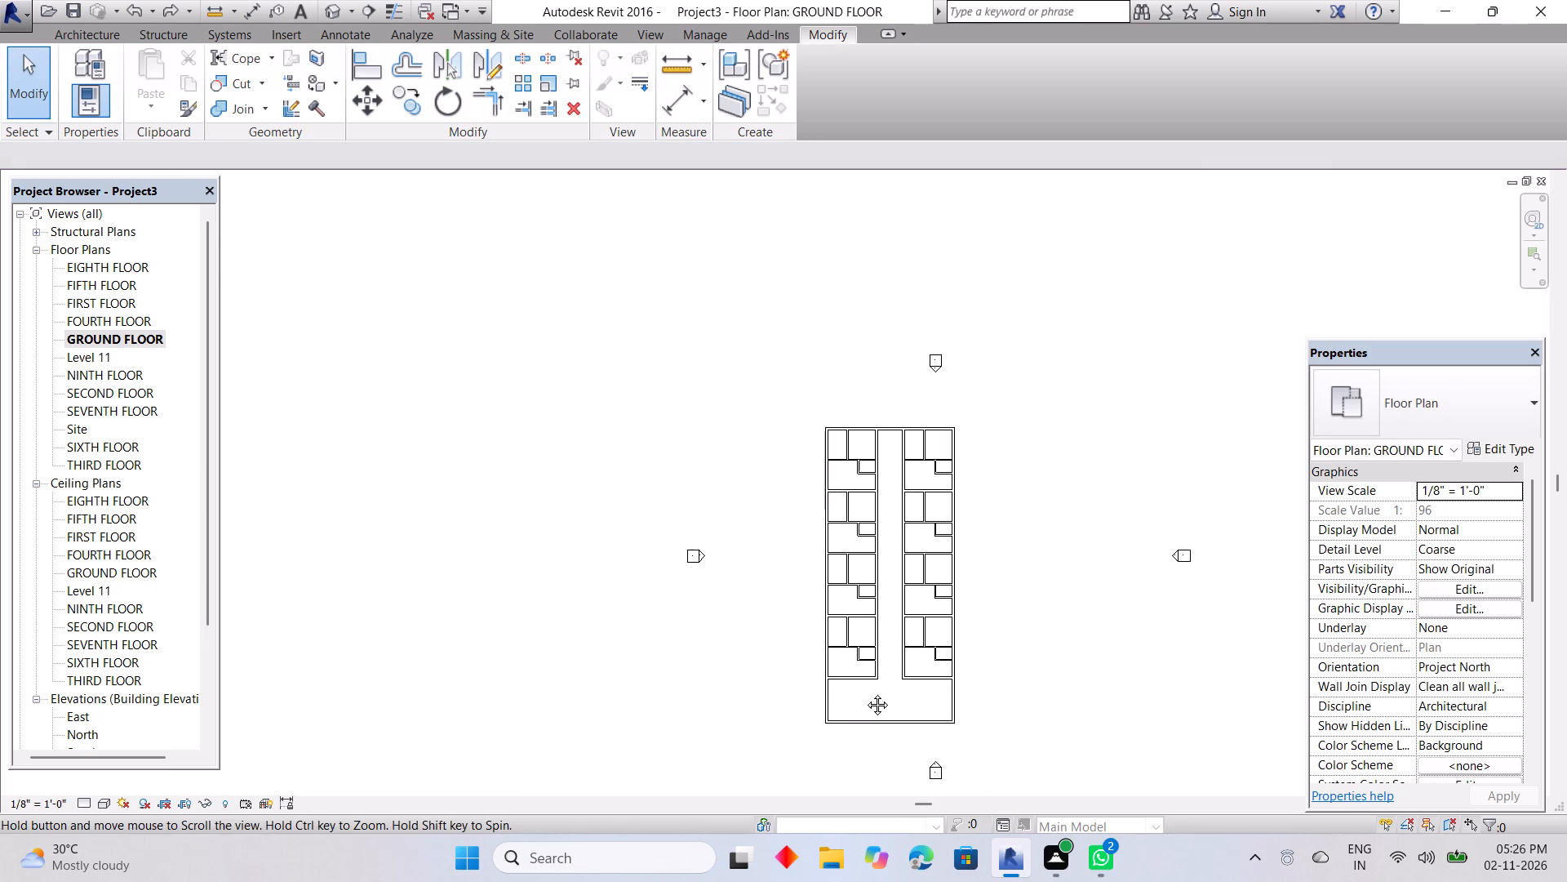
pyautogui.moveTo(865, 693); pyautogui.dragTo(840, 698, button='middle')
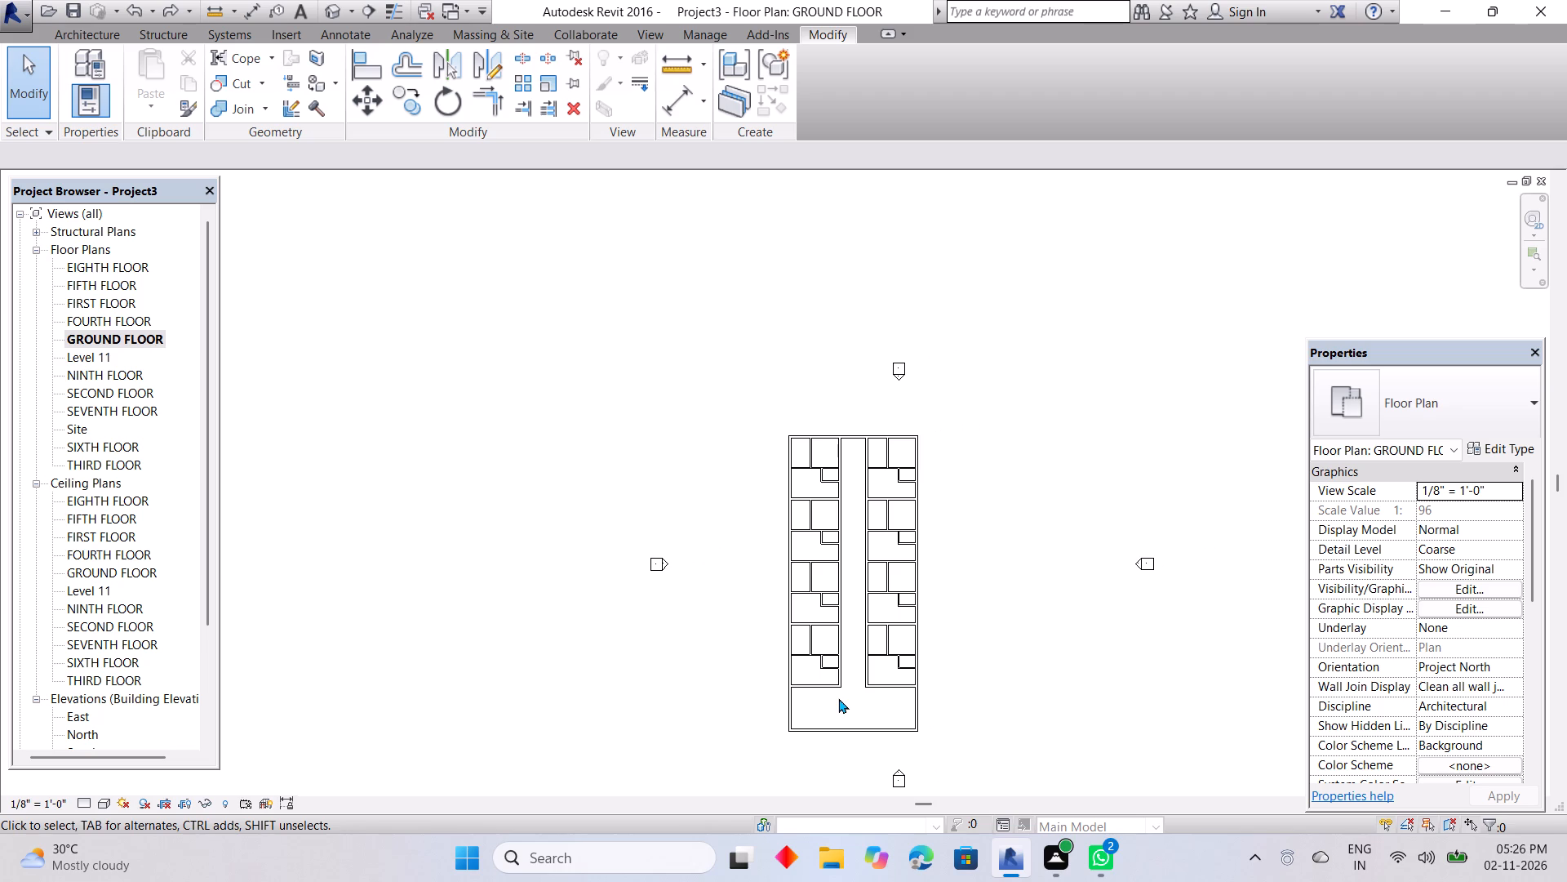
pyautogui.scroll(-7, 111, 648)
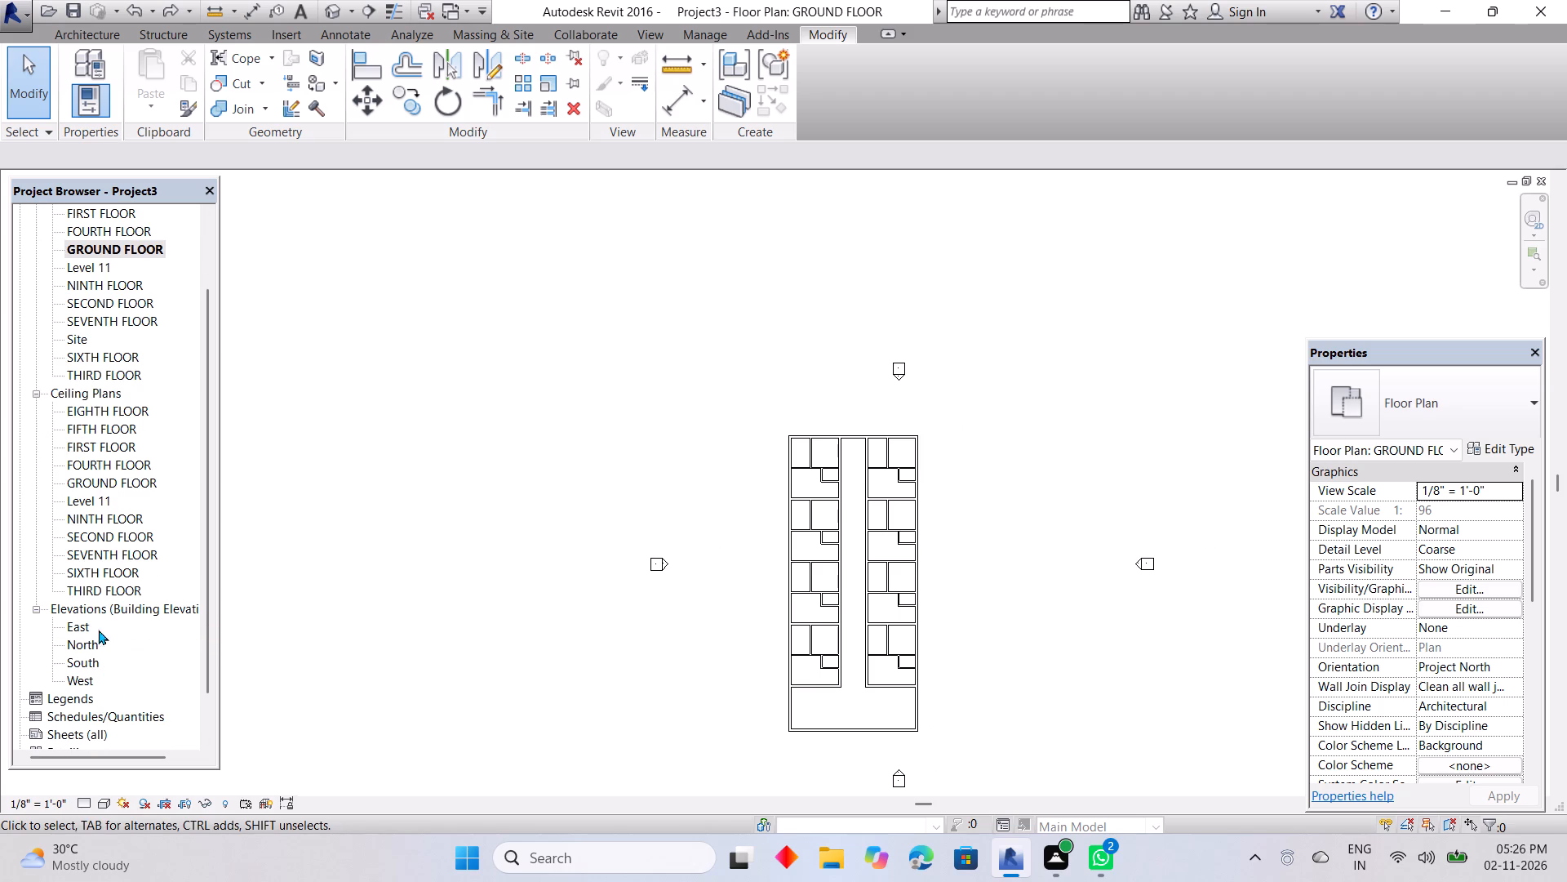
pyautogui.doubleClick(85, 604)
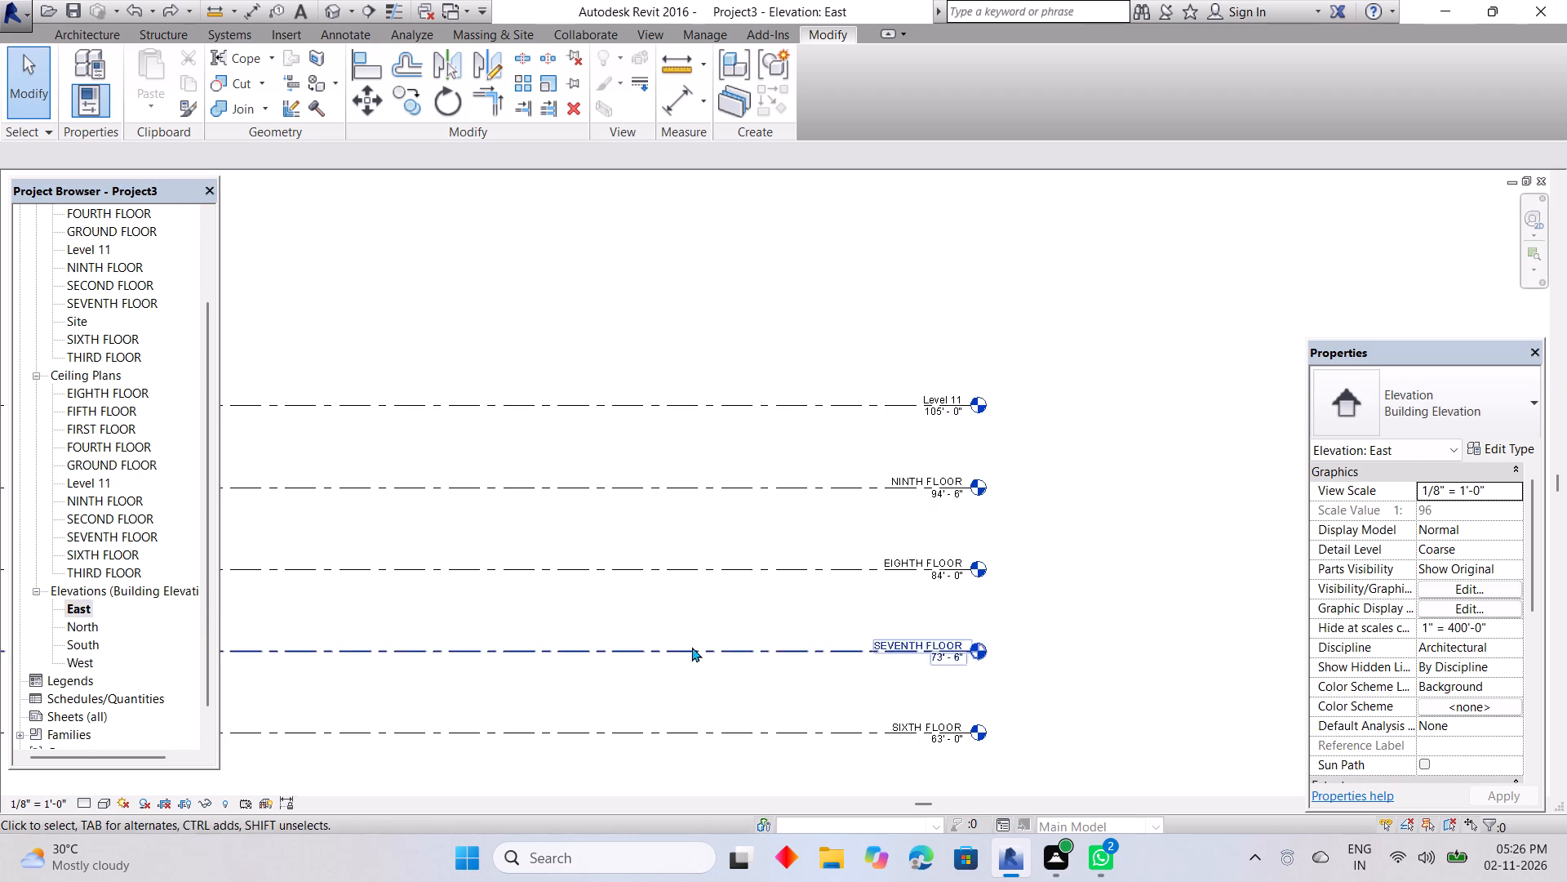
pyautogui.scroll(-4, 684, 650)
pyautogui.moveTo(486, 678); pyautogui.dragTo(786, 440, button='middle')
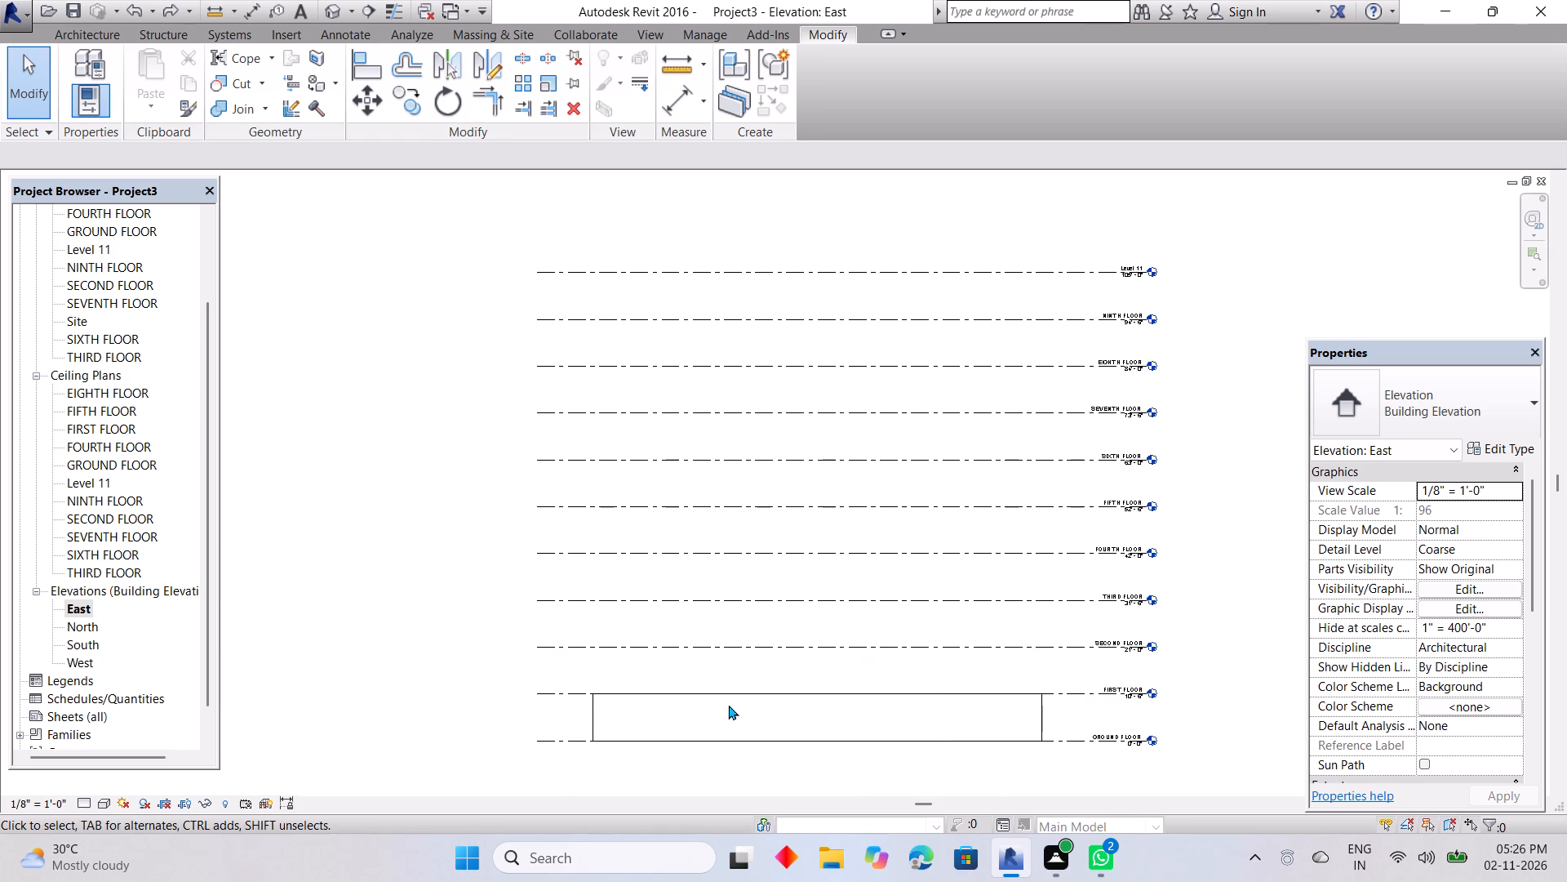
pyautogui.click(745, 692)
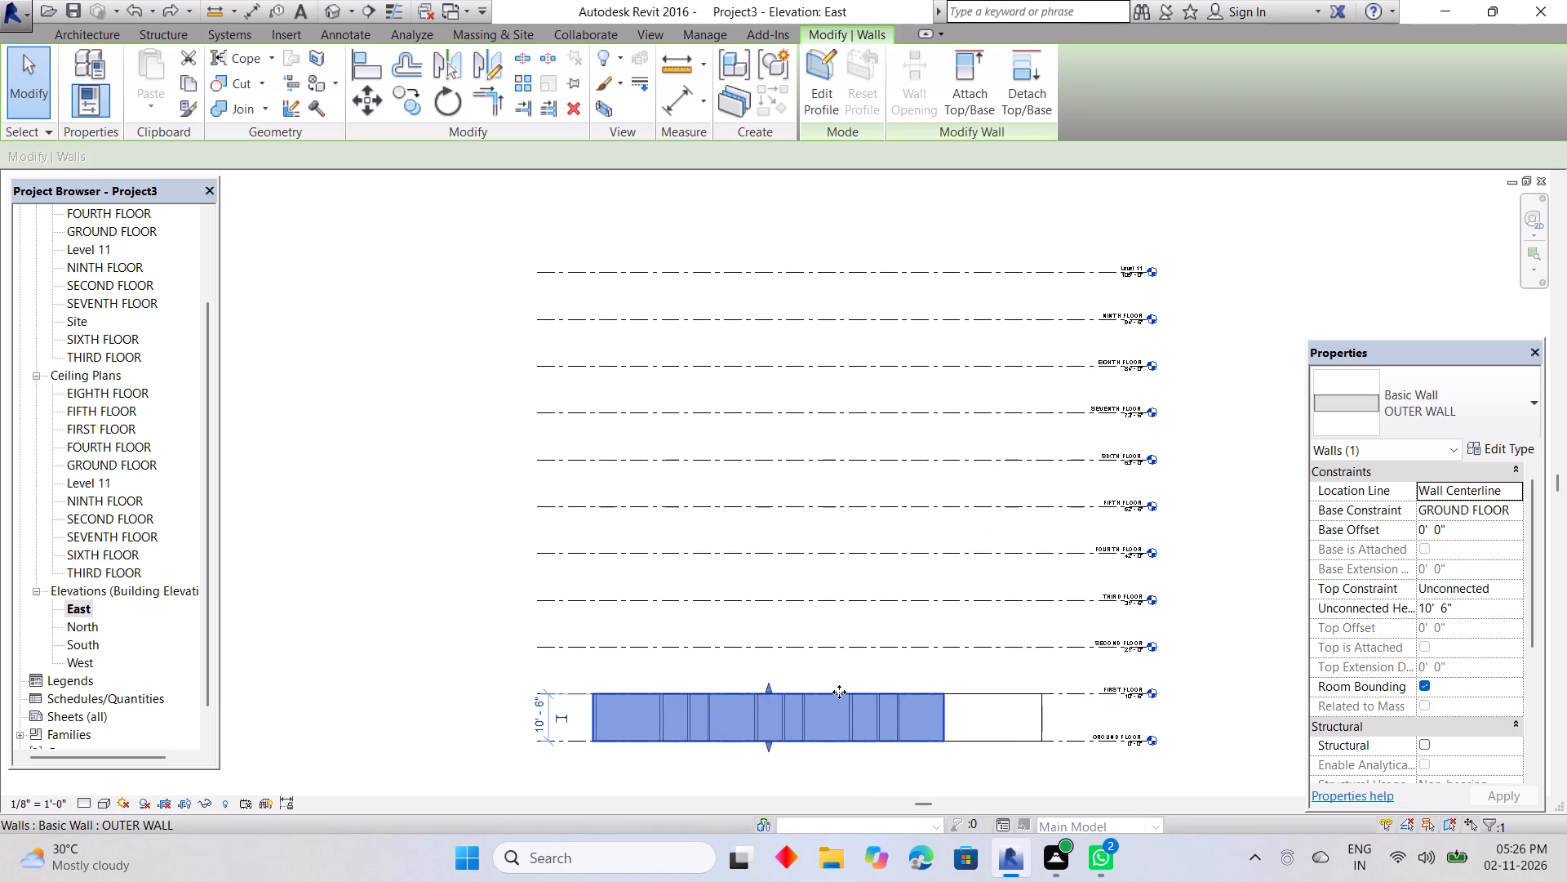
pyautogui.moveTo(776, 688); pyautogui.dragTo(796, 384)
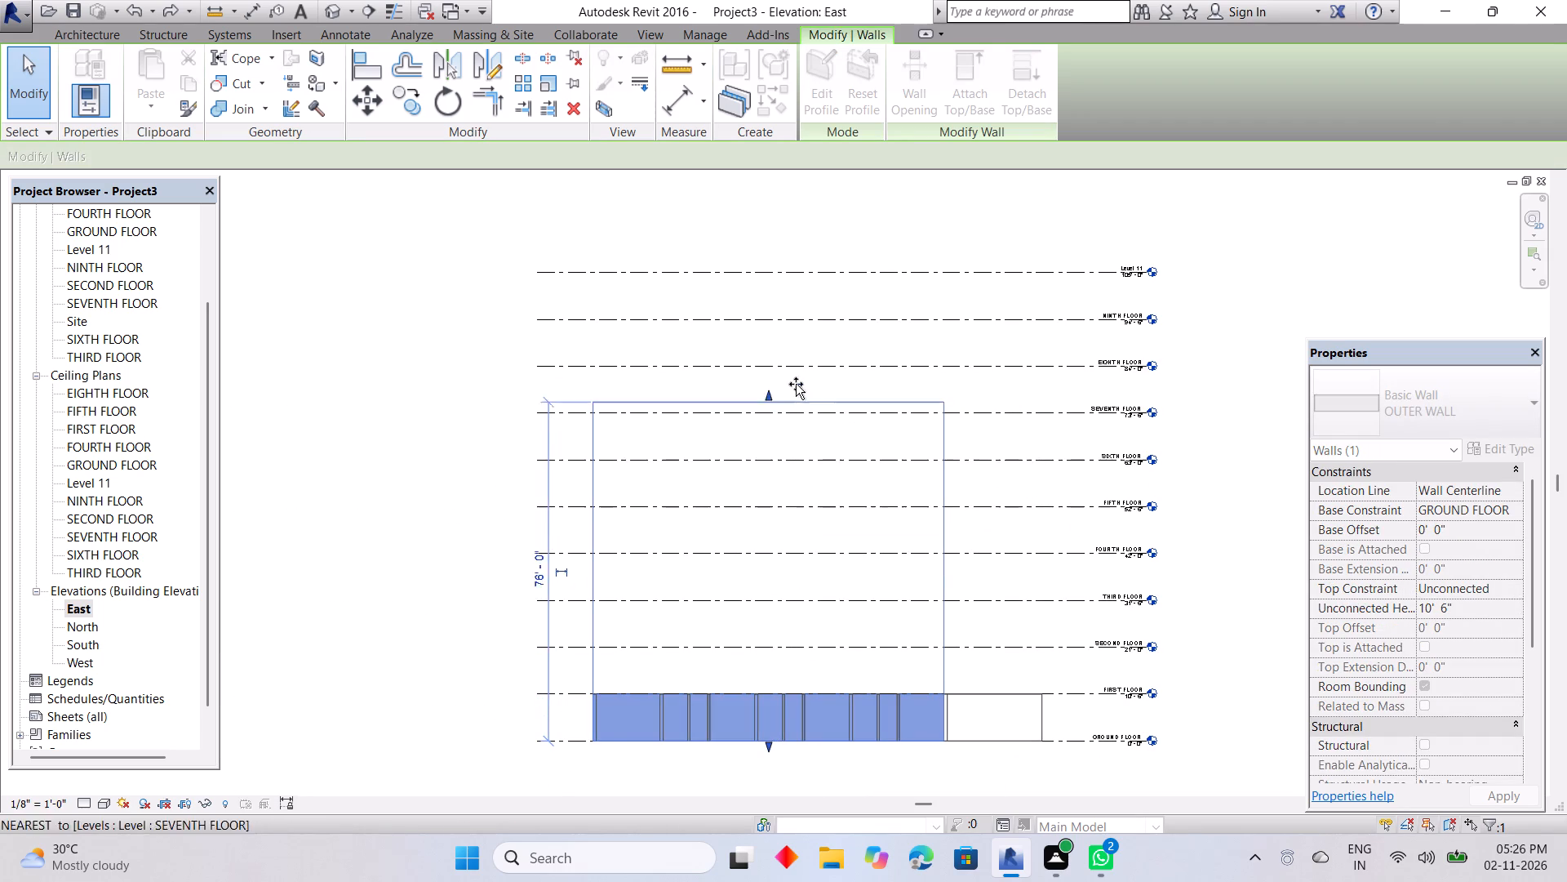
pyautogui.moveTo(796, 384); pyautogui.dragTo(795, 280)
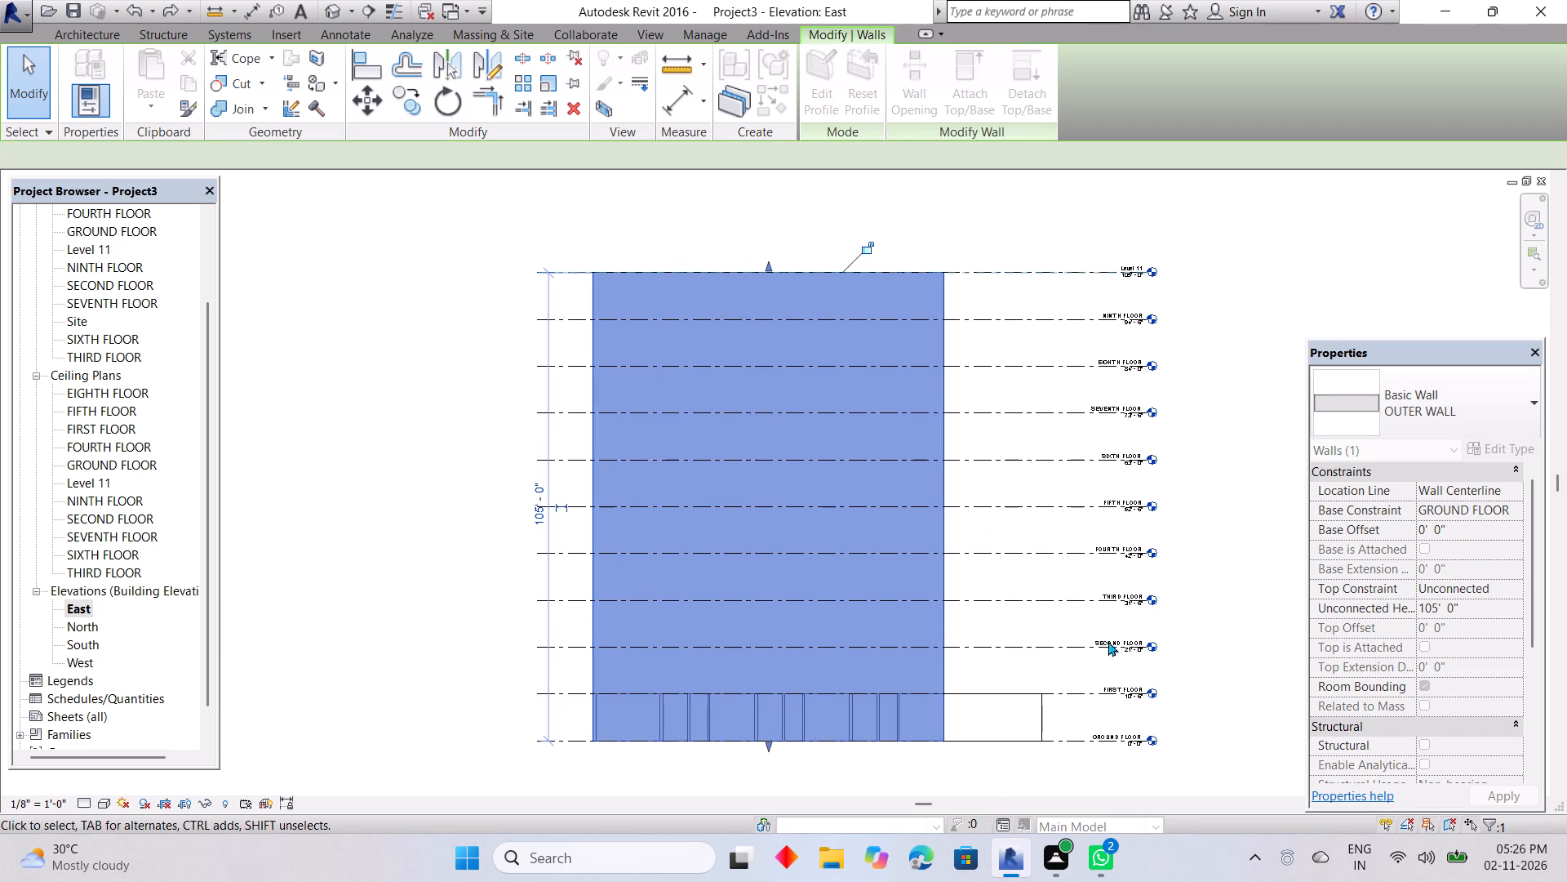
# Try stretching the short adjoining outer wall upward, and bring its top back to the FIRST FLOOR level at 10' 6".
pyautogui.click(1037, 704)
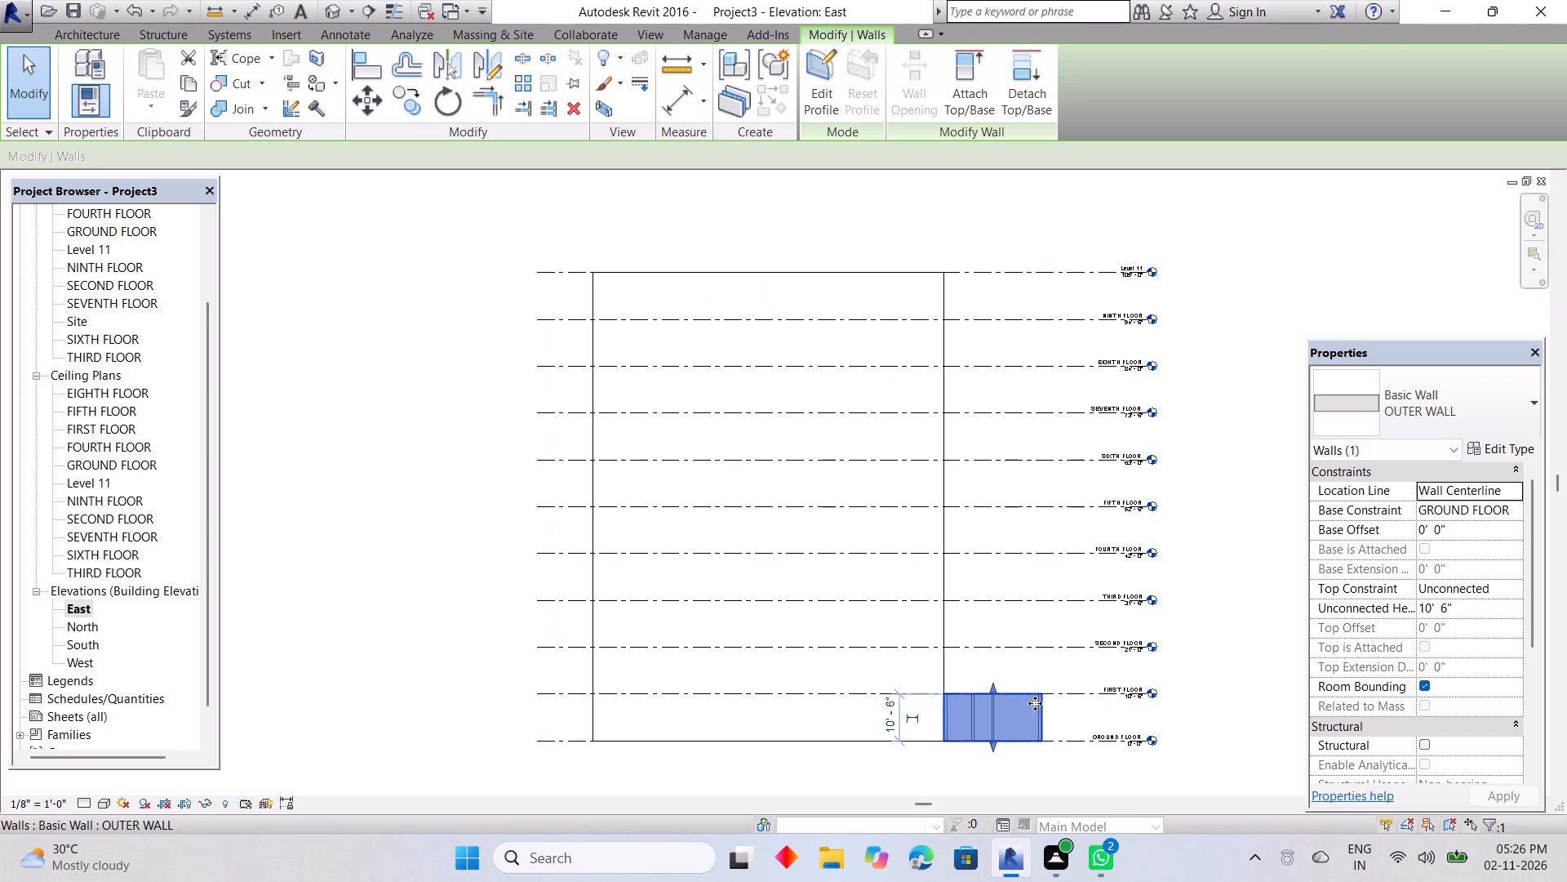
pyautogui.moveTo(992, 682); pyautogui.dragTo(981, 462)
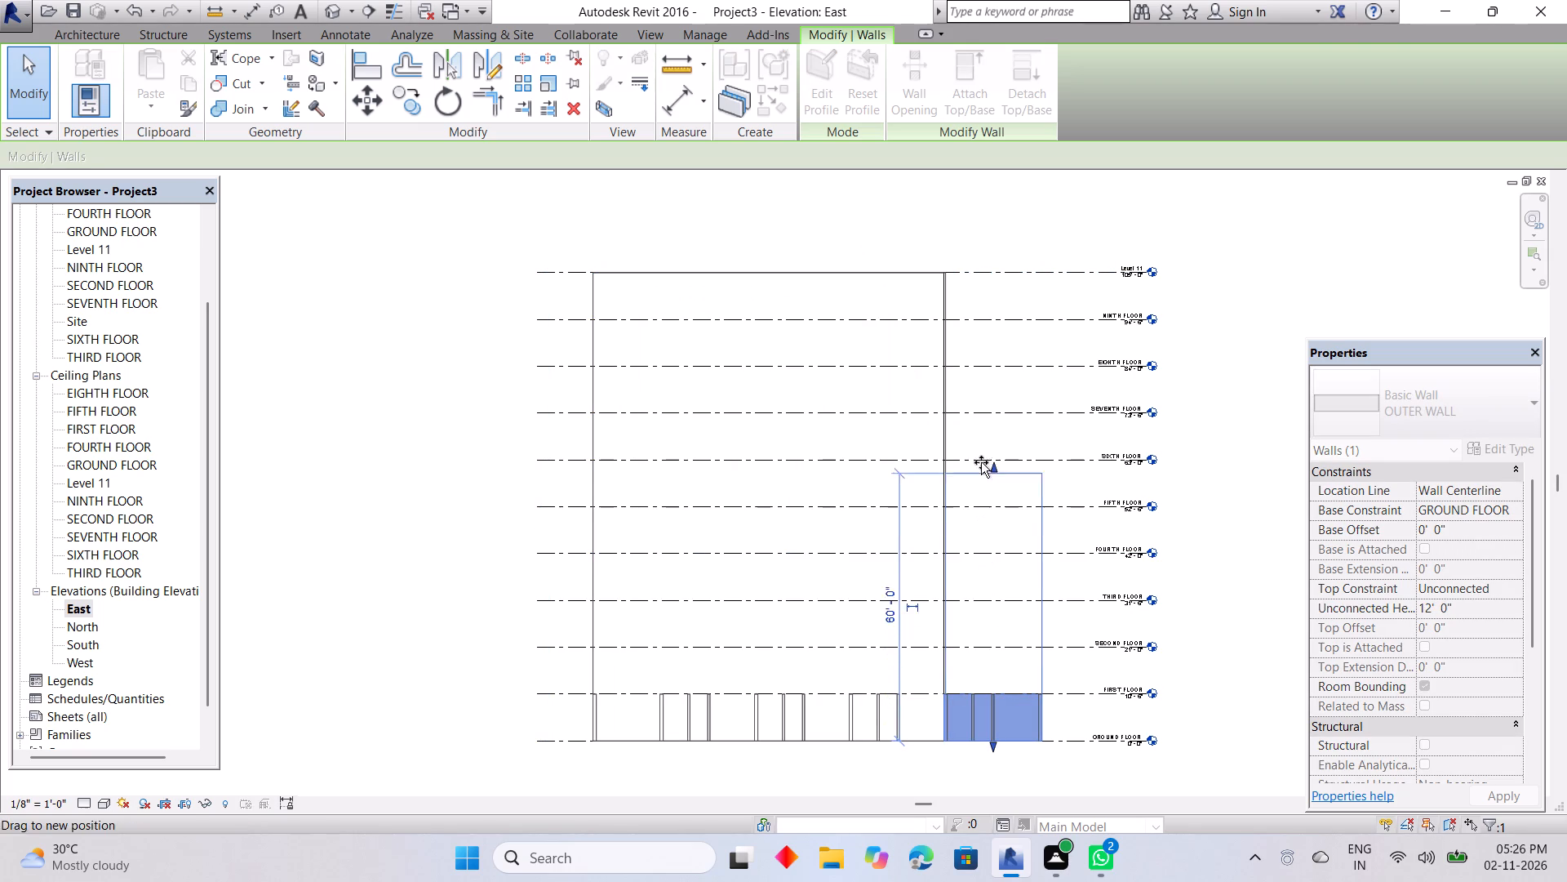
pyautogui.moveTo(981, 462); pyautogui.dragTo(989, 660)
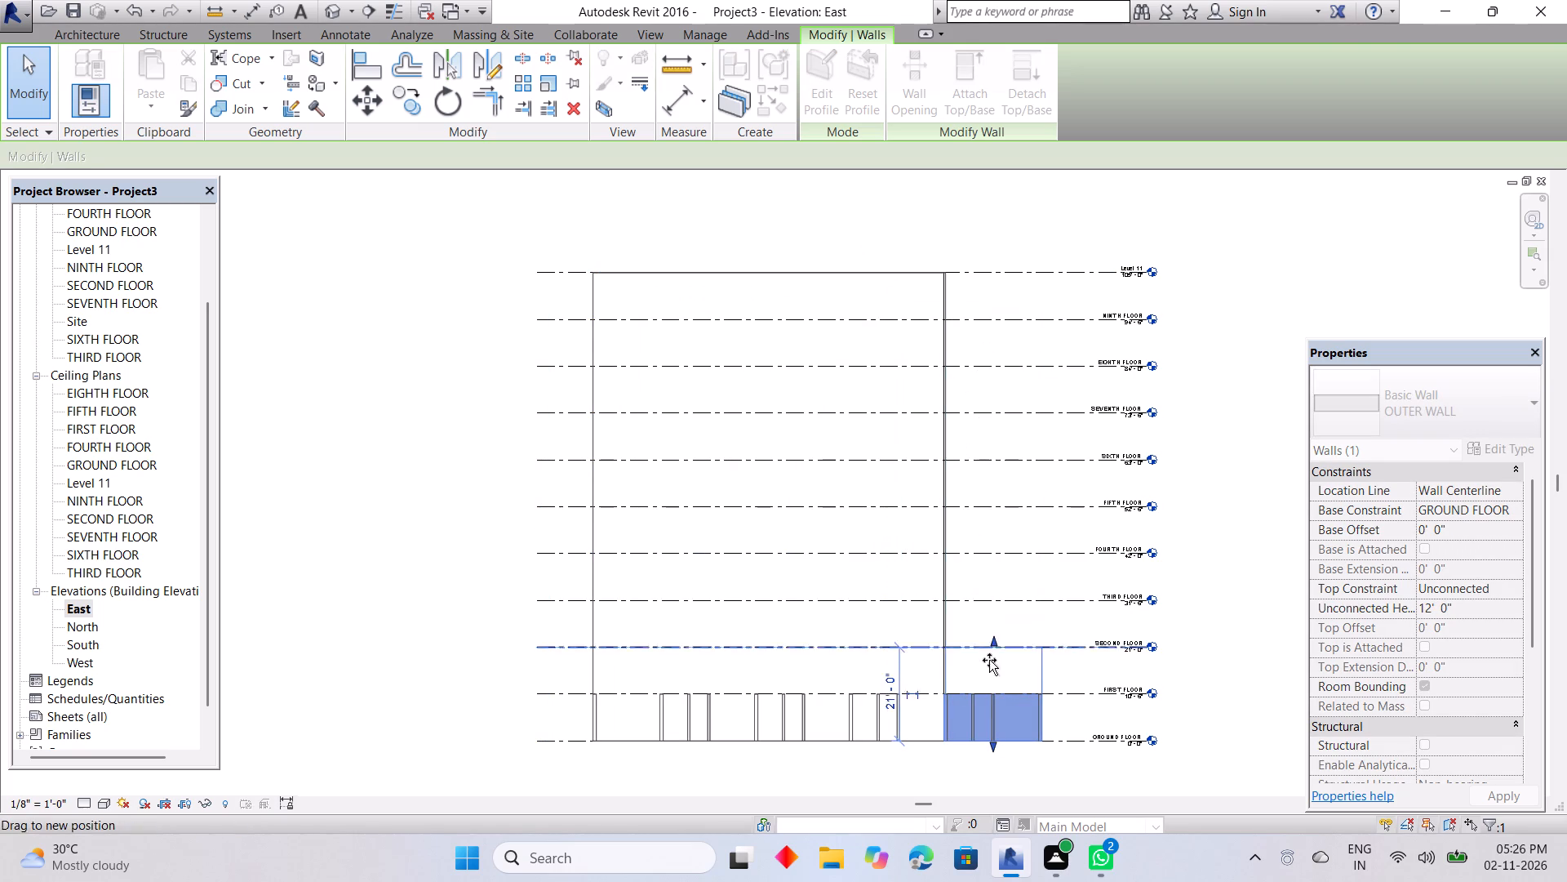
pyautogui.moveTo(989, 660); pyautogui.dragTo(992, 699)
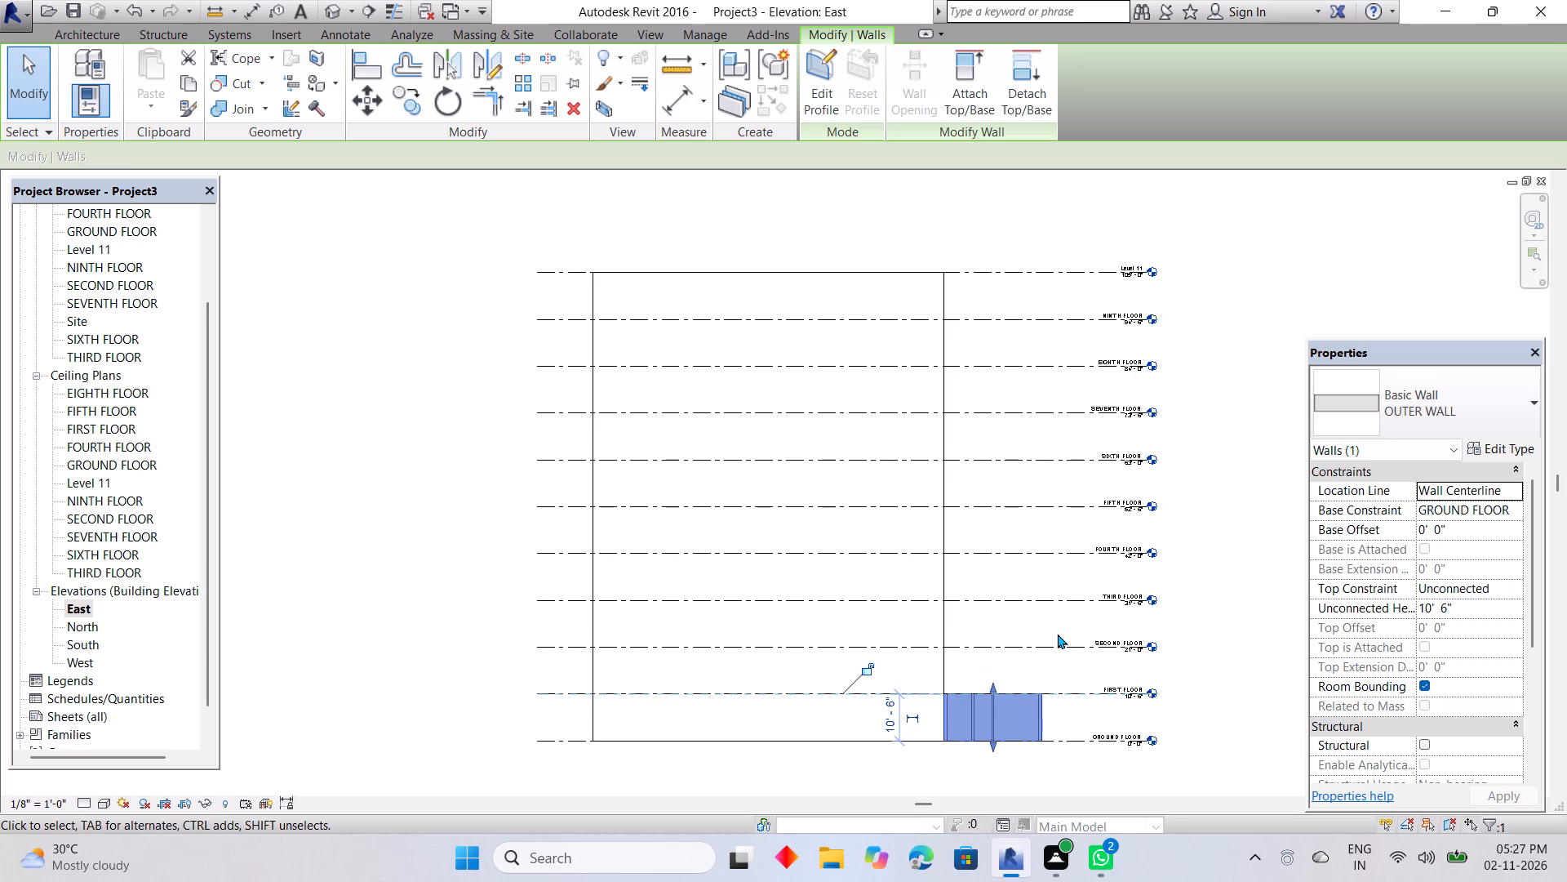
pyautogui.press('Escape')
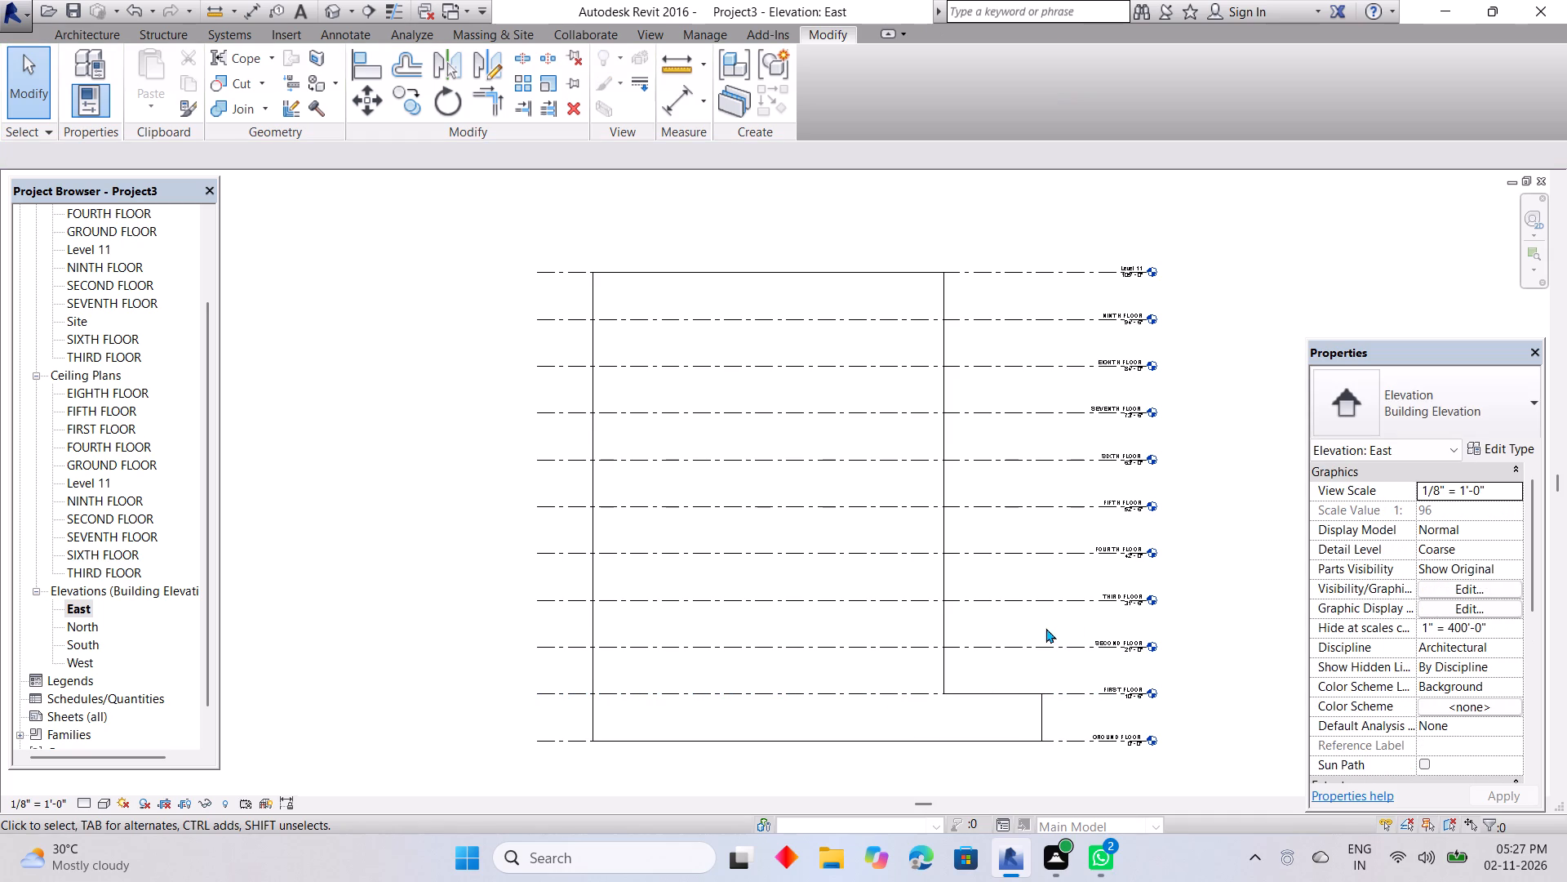
# Examine the raised outer wall and the ground floor walls from several sides in the 3D view.
pyautogui.keyDown('shift'); pyautogui.moveTo(1045, 628); pyautogui.dragTo(994, 706, button='middle'); pyautogui.keyUp('shift')
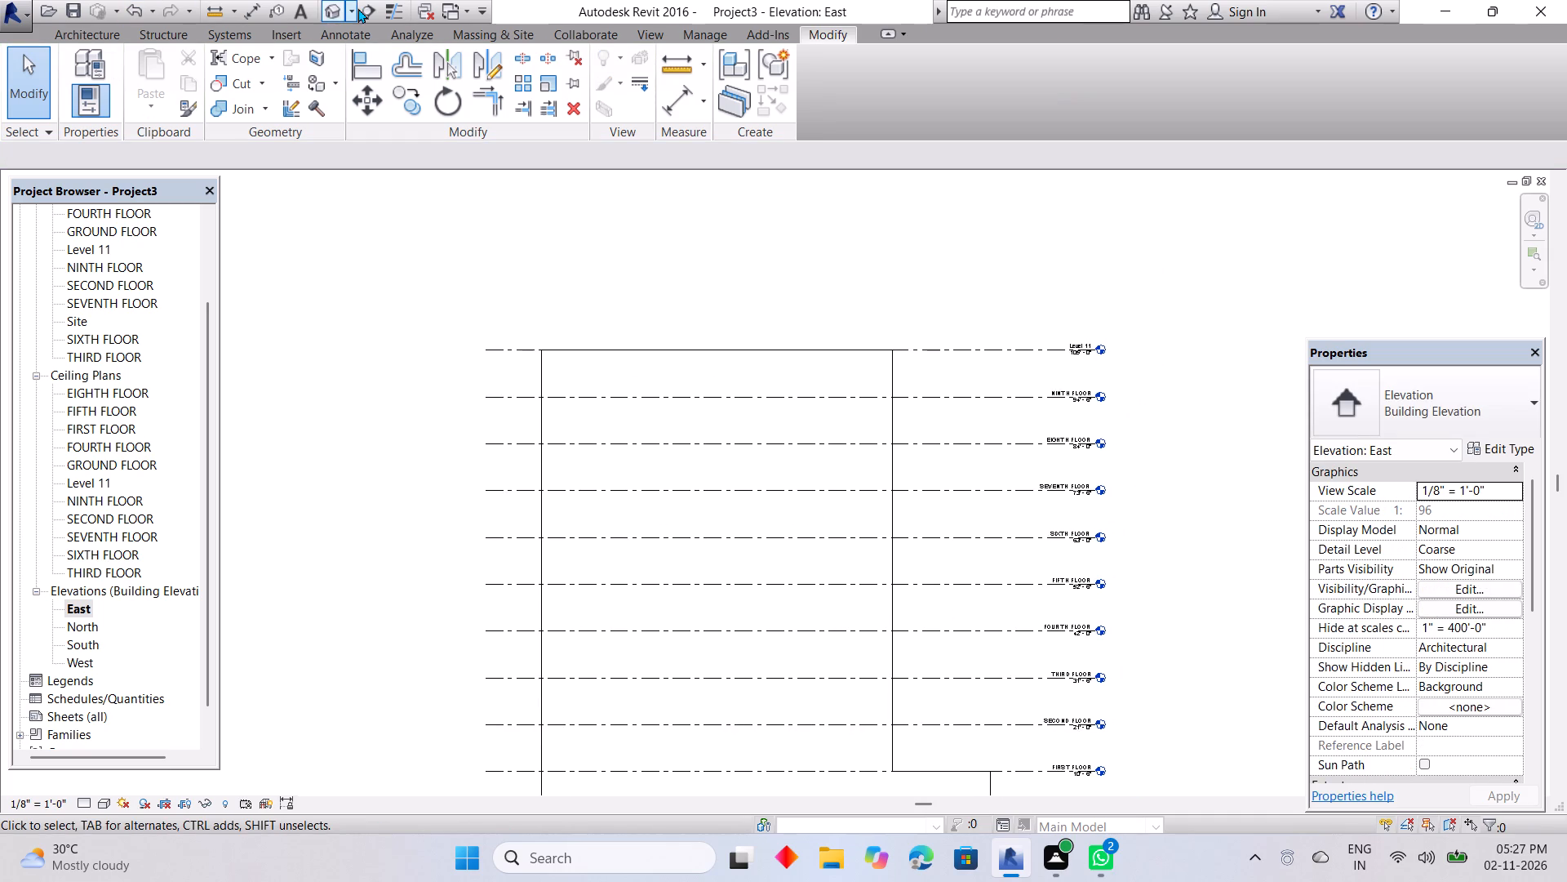
pyautogui.click(326, 15)
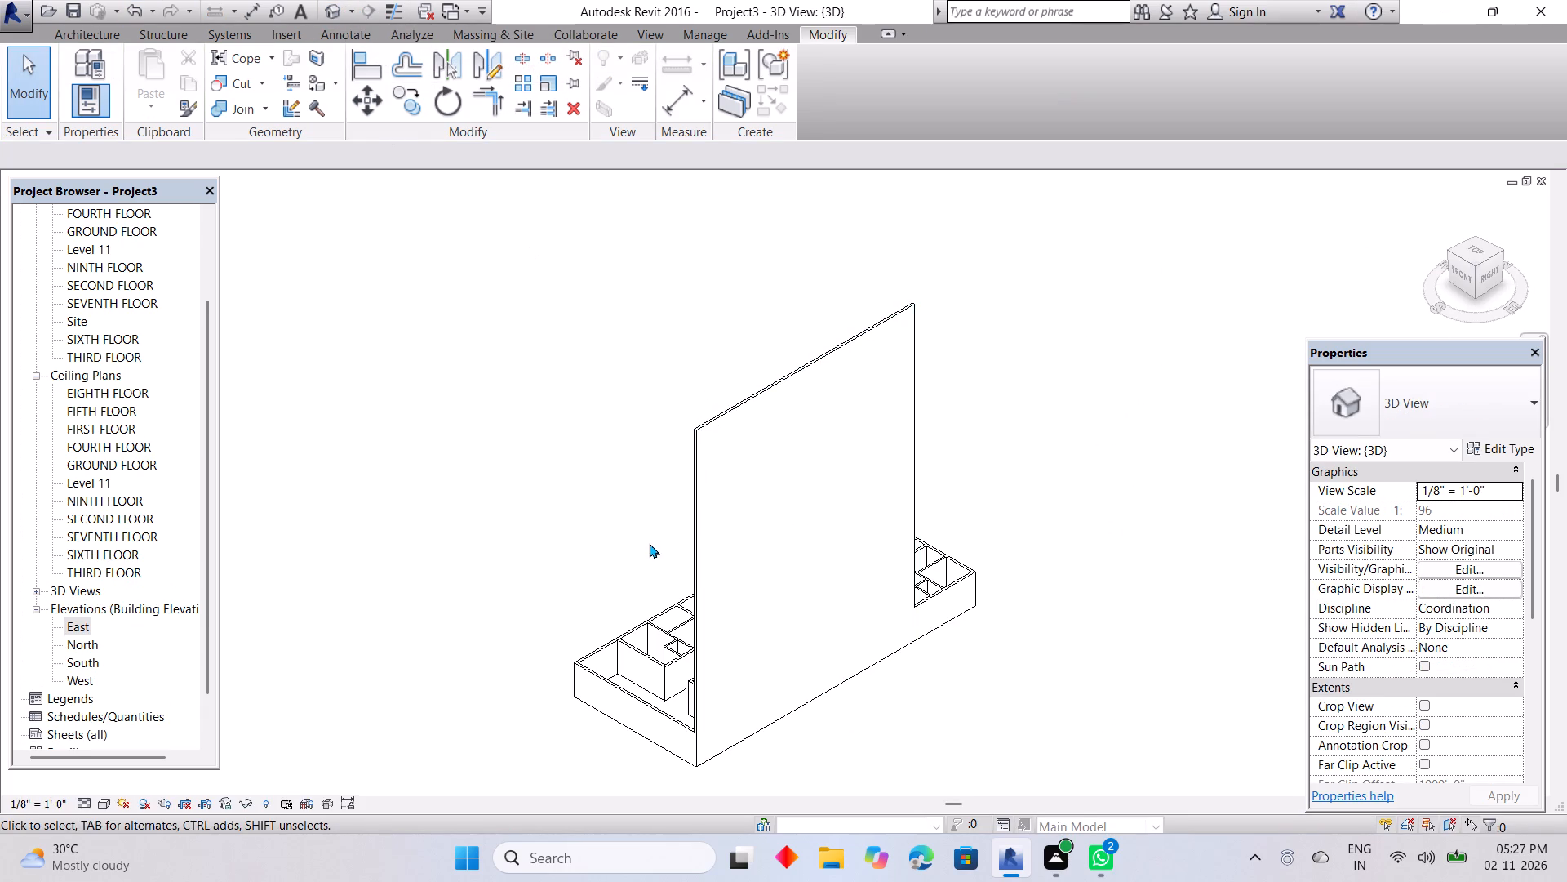
pyautogui.keyDown('shift'); pyautogui.moveTo(648, 546); pyautogui.dragTo(889, 541, button='middle'); pyautogui.keyUp('shift')
pyautogui.keyDown('shift'); pyautogui.moveTo(868, 544); pyautogui.dragTo(959, 545, button='middle'); pyautogui.keyUp('shift')
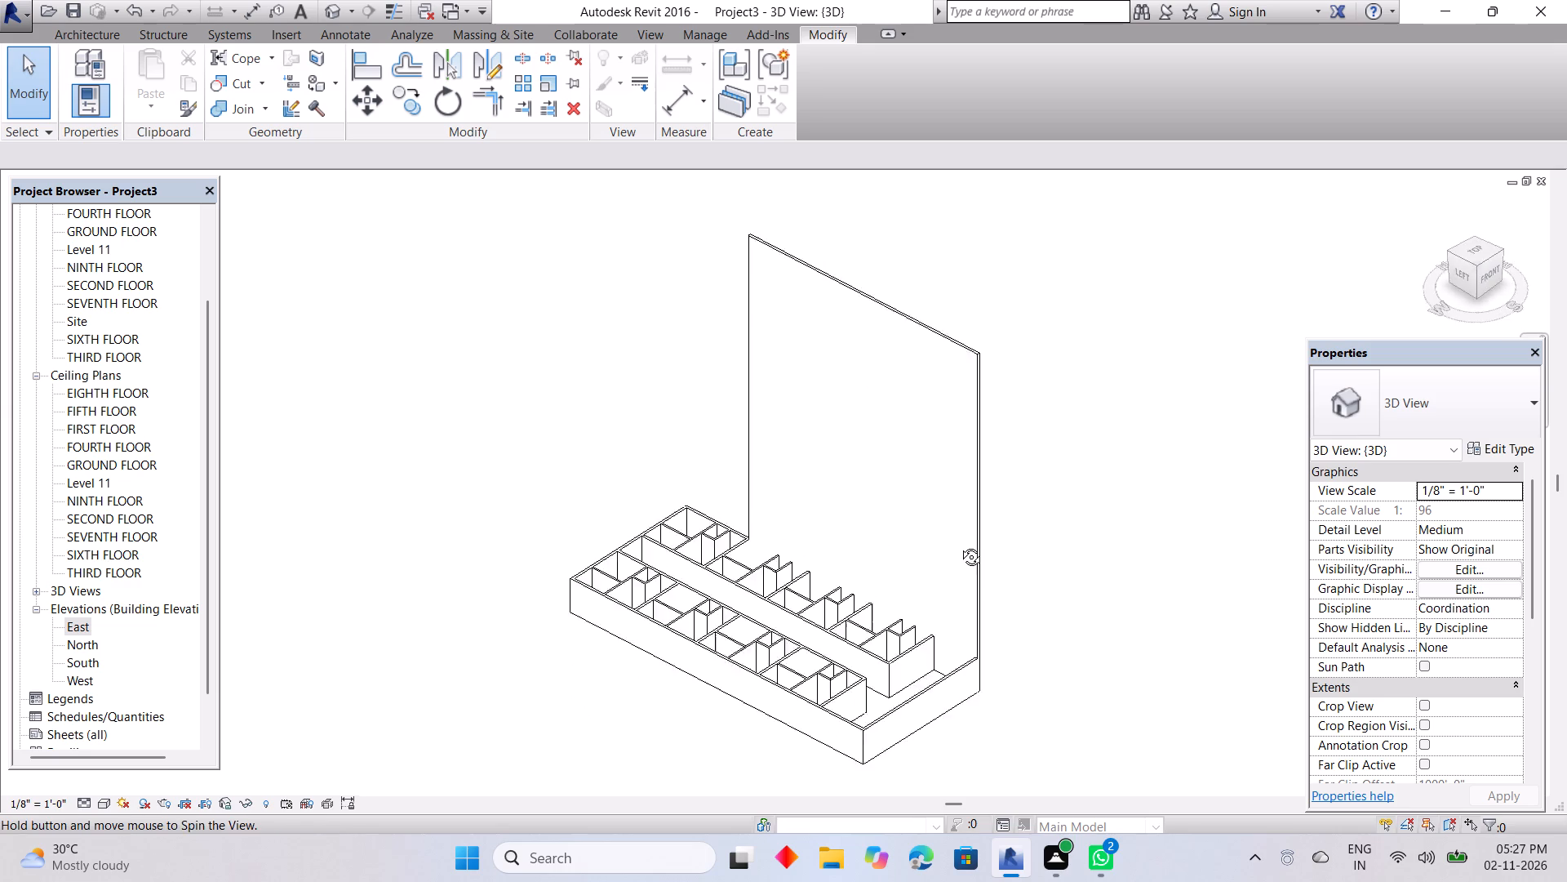
pyautogui.keyDown('shift'); pyautogui.moveTo(959, 545); pyautogui.dragTo(990, 535, button='middle'); pyautogui.keyUp('shift')
pyautogui.keyDown('shift'); pyautogui.moveTo(846, 597); pyautogui.dragTo(1040, 569, button='middle'); pyautogui.keyUp('shift')
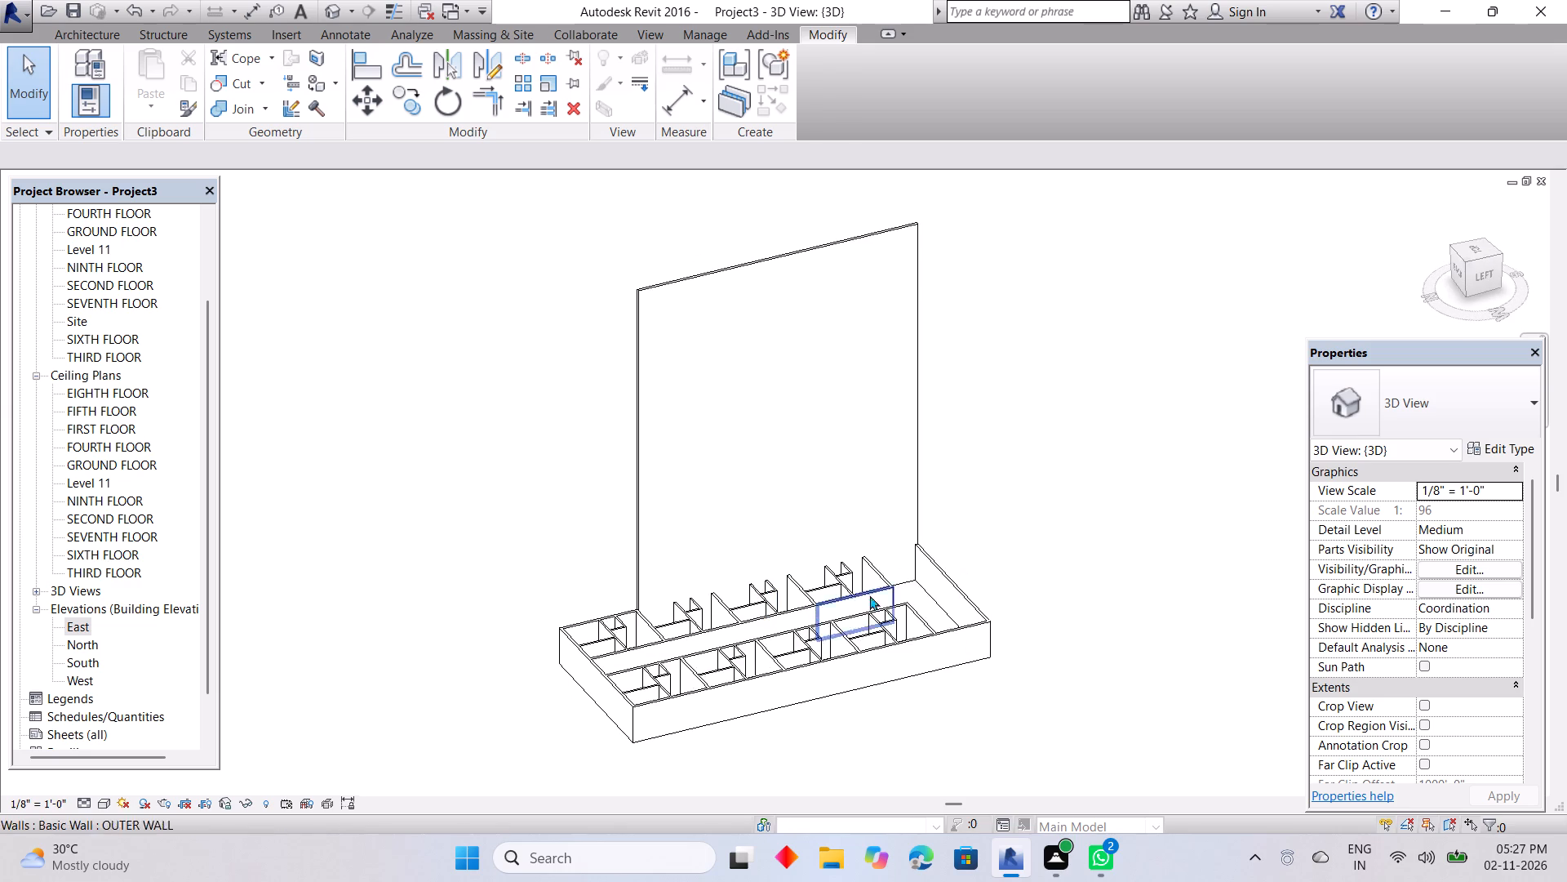
pyautogui.keyDown('shift'); pyautogui.moveTo(815, 612); pyautogui.dragTo(1003, 563, button='middle'); pyautogui.keyUp('shift')
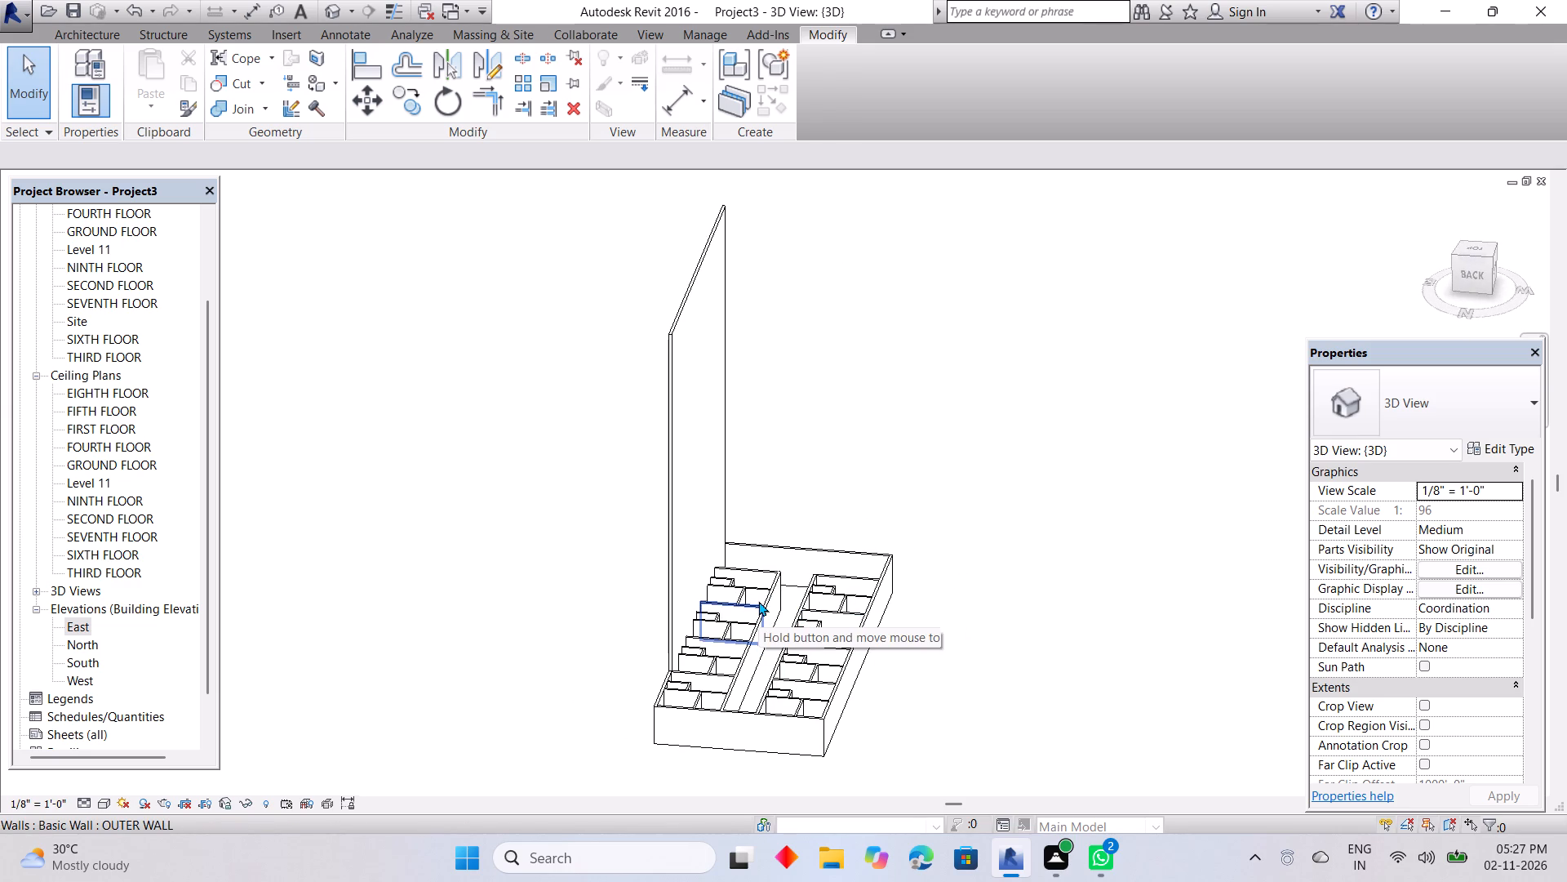
pyautogui.keyDown('shift'); pyautogui.moveTo(764, 601); pyautogui.dragTo(854, 532, button='middle'); pyautogui.keyUp('shift')
pyautogui.keyDown('shift'); pyautogui.moveTo(854, 532); pyautogui.dragTo(705, 619, button='middle'); pyautogui.keyUp('shift')
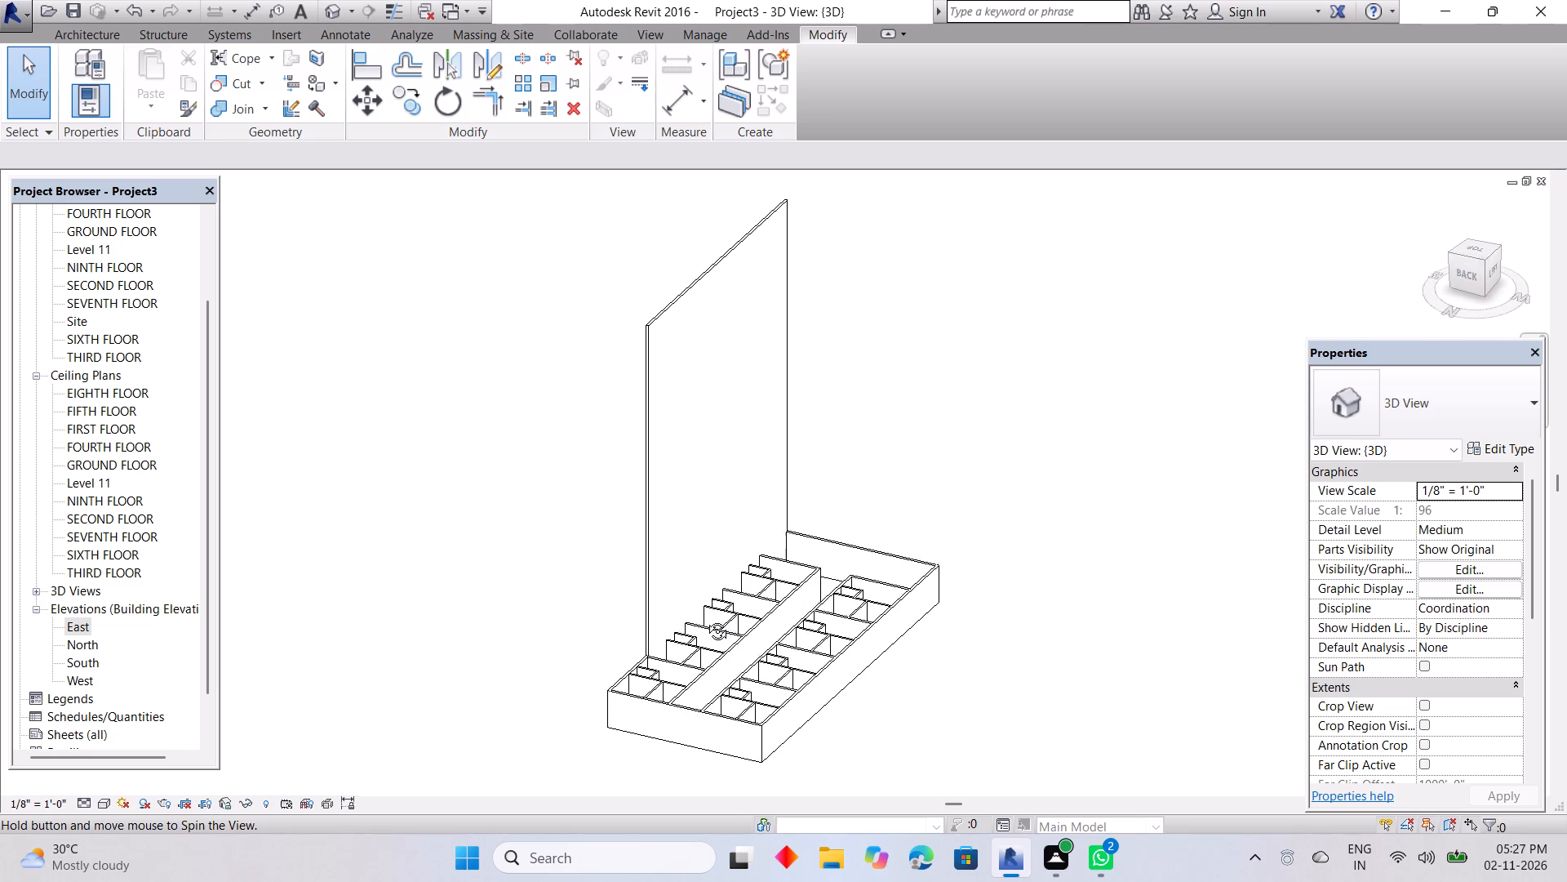
pyautogui.keyDown('shift'); pyautogui.moveTo(705, 619); pyautogui.dragTo(704, 619, button='middle'); pyautogui.keyUp('shift')
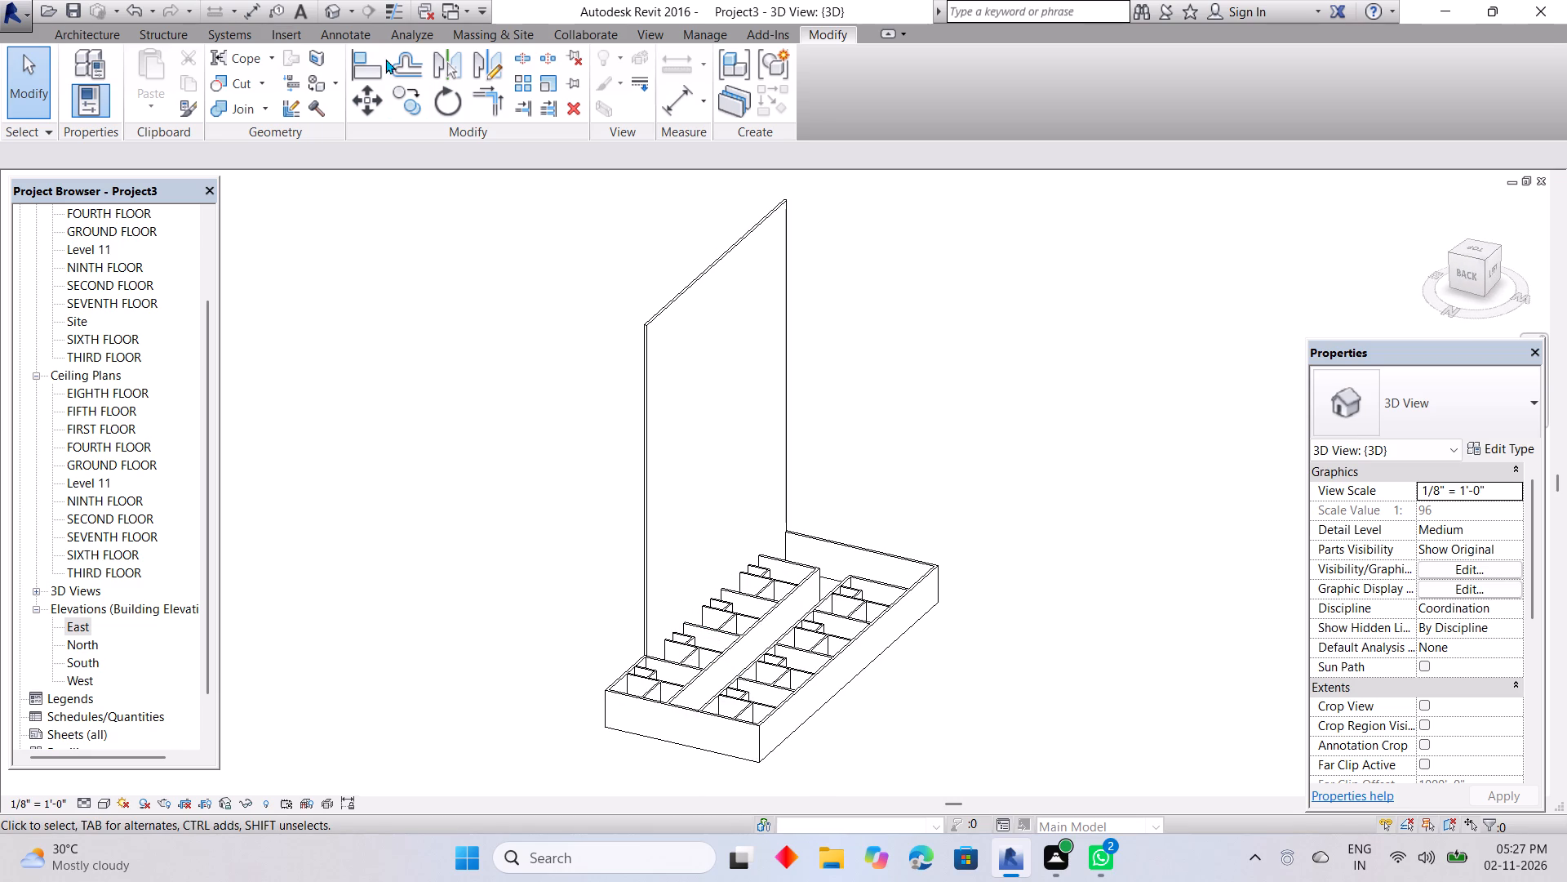
pyautogui.click(332, 11)
# Examine the wall profile and the upper level lines around Level 11 in the East elevation.
pyautogui.click(70, 625)
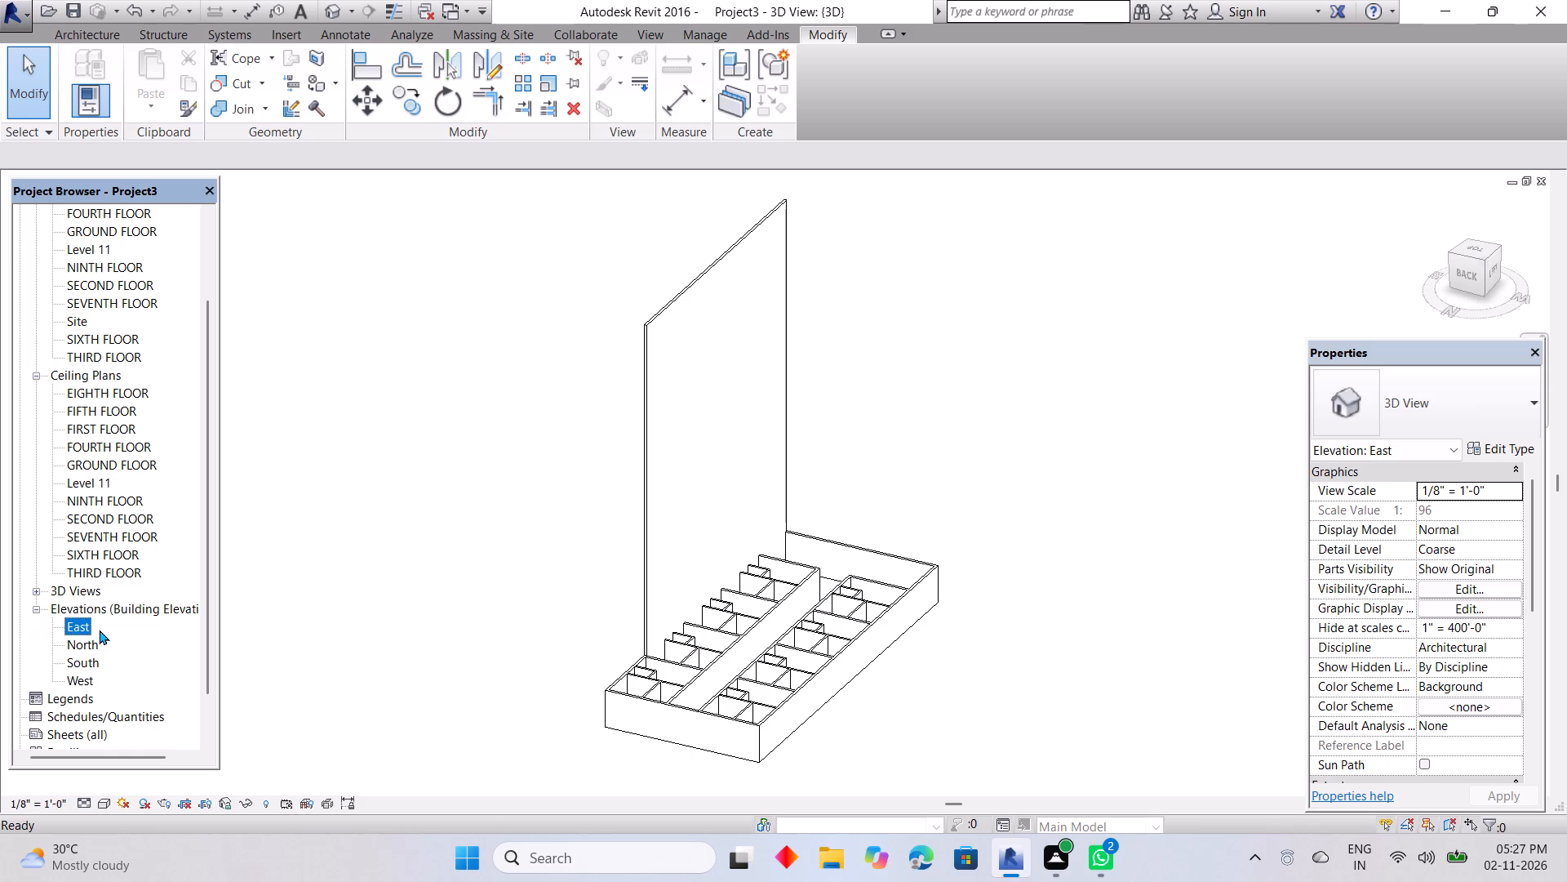
pyautogui.doubleClick(82, 626)
pyautogui.scroll(-2, 815, 581)
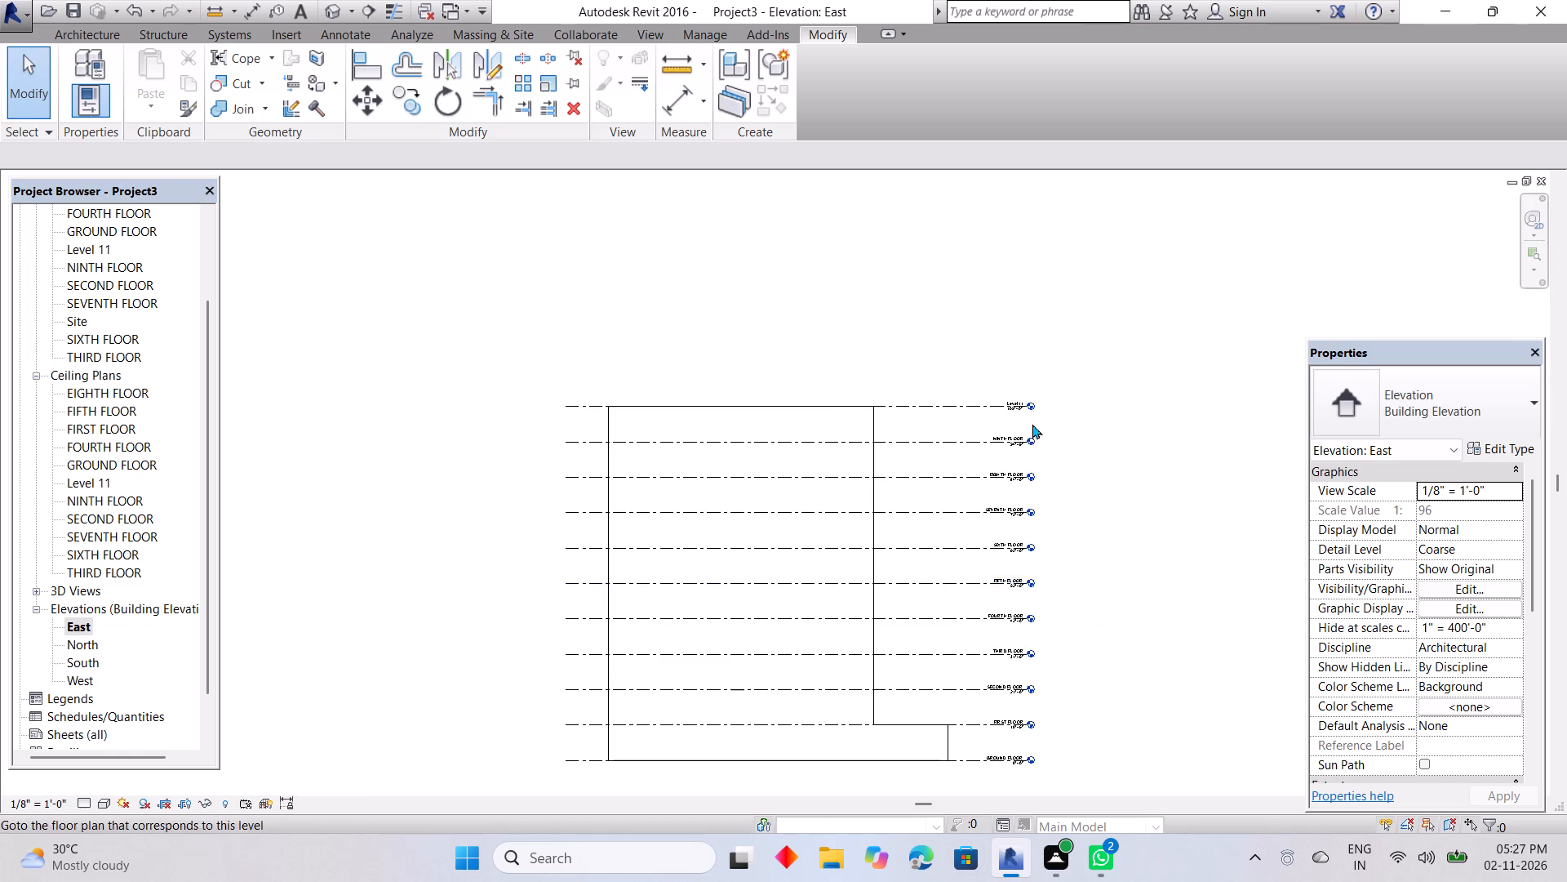
pyautogui.scroll(12, 1032, 421)
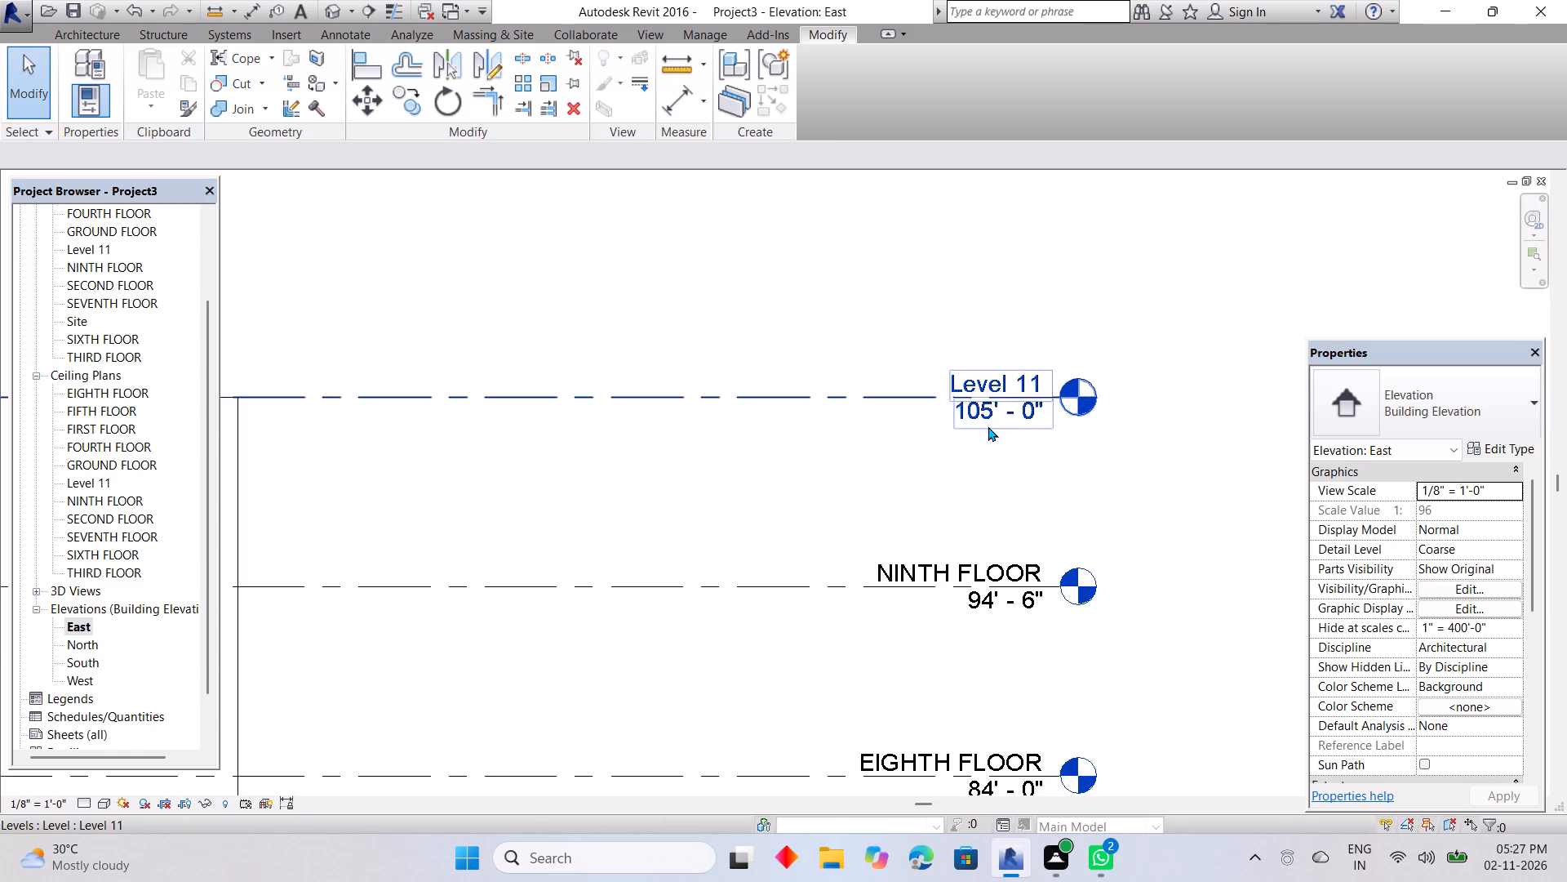
pyautogui.scroll(-10, 988, 426)
pyautogui.scroll(-6, 670, 537)
pyautogui.moveTo(628, 544); pyautogui.dragTo(633, 542, button='middle')
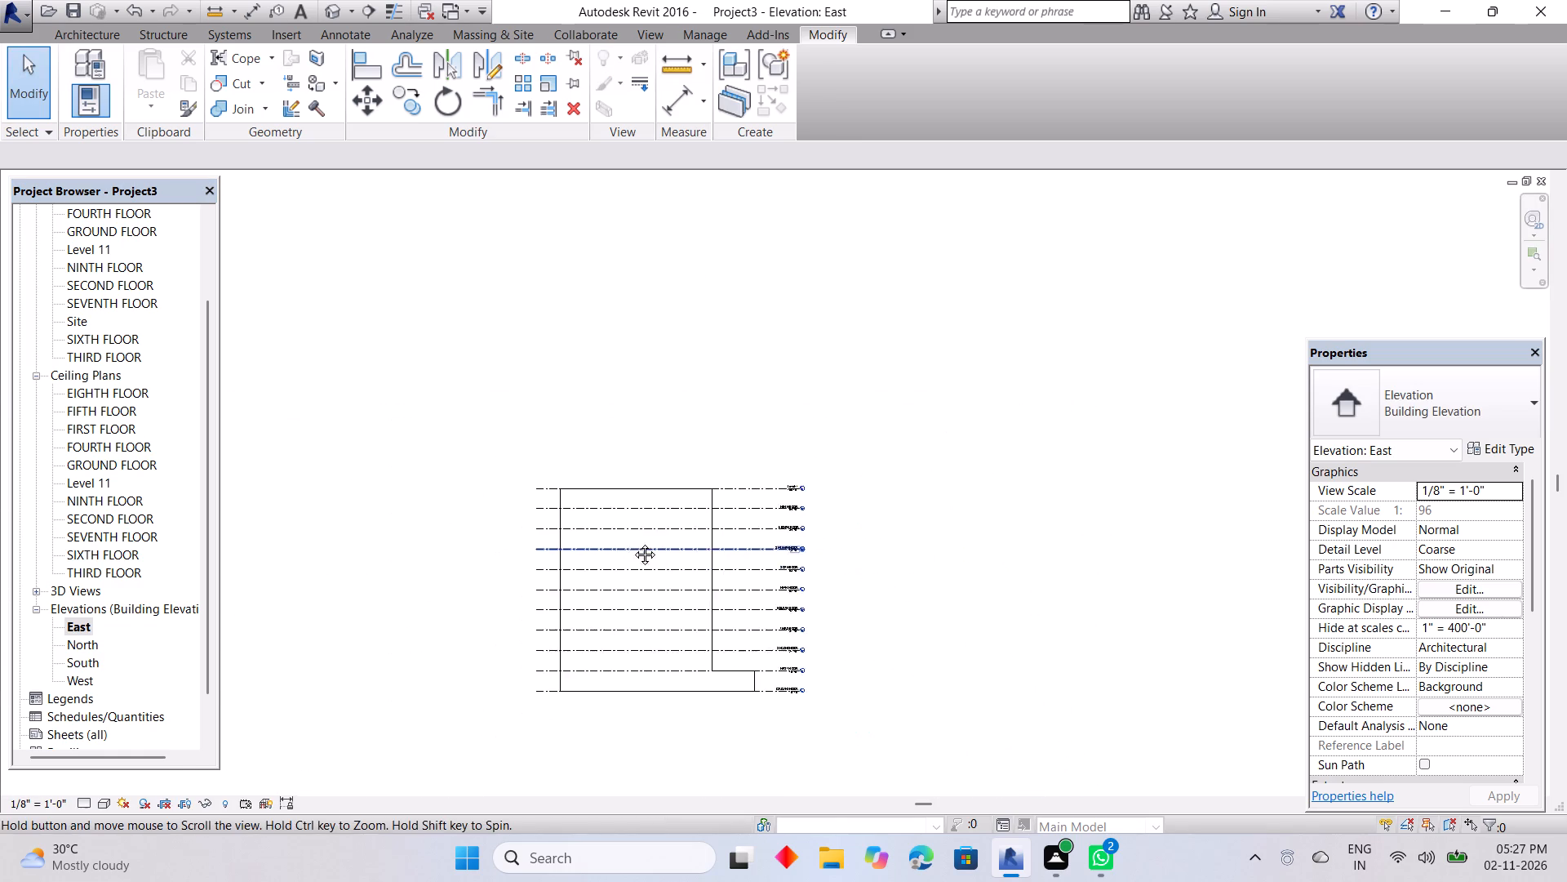
pyautogui.moveTo(633, 542); pyautogui.dragTo(687, 446, button='middle')
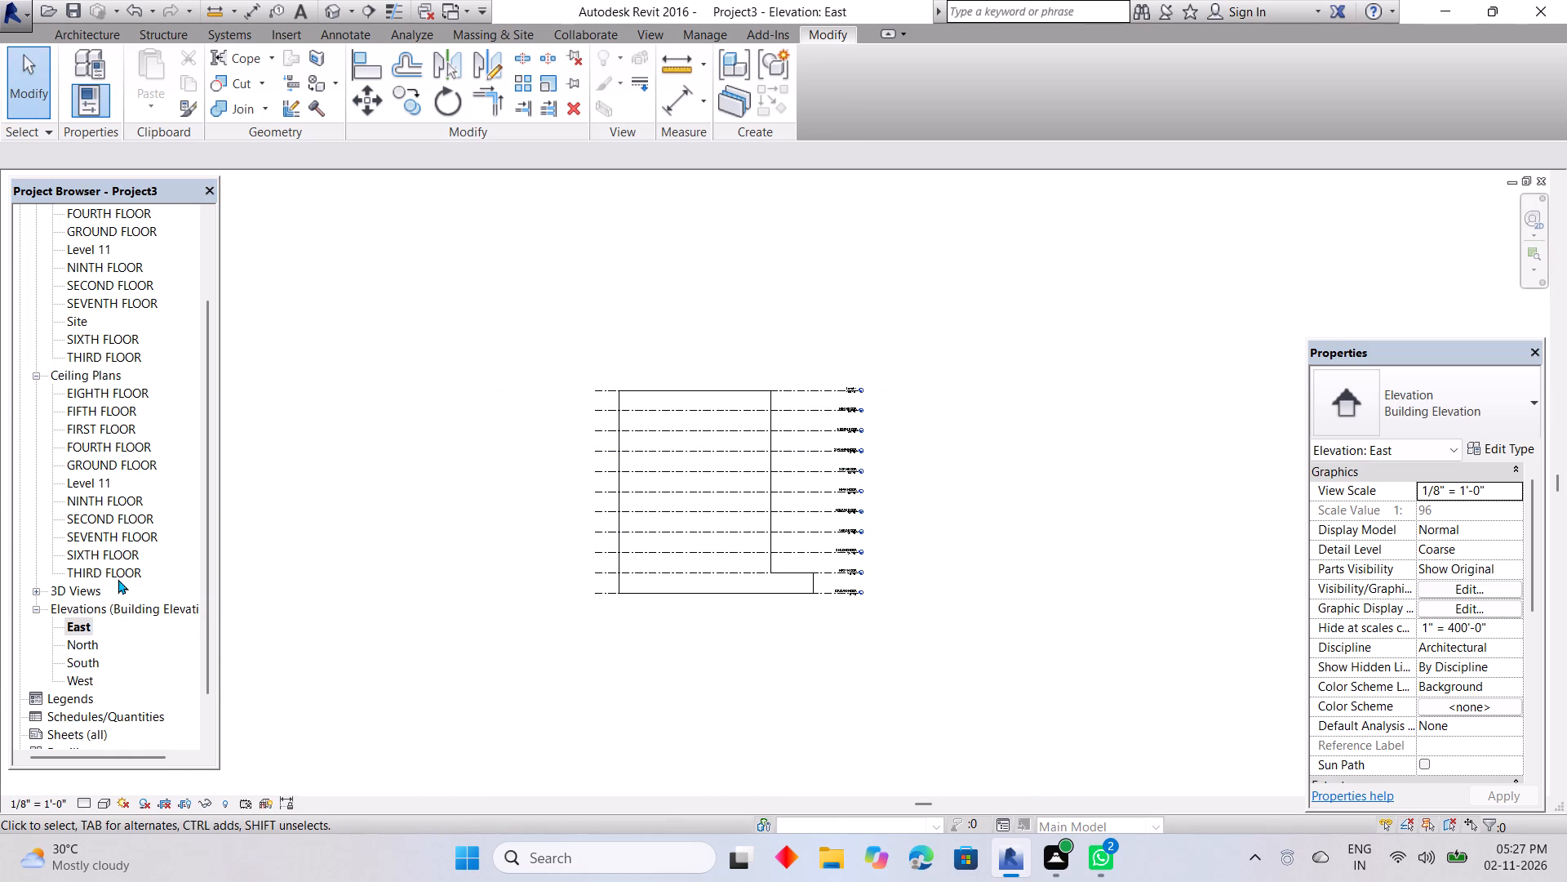
# Open the GROUND FLOOR floor plan and bring the whole wall layout of the two unit blocks into view.
pyautogui.middleClick(118, 228)
pyautogui.click(118, 228)
pyautogui.doubleClick(118, 228)
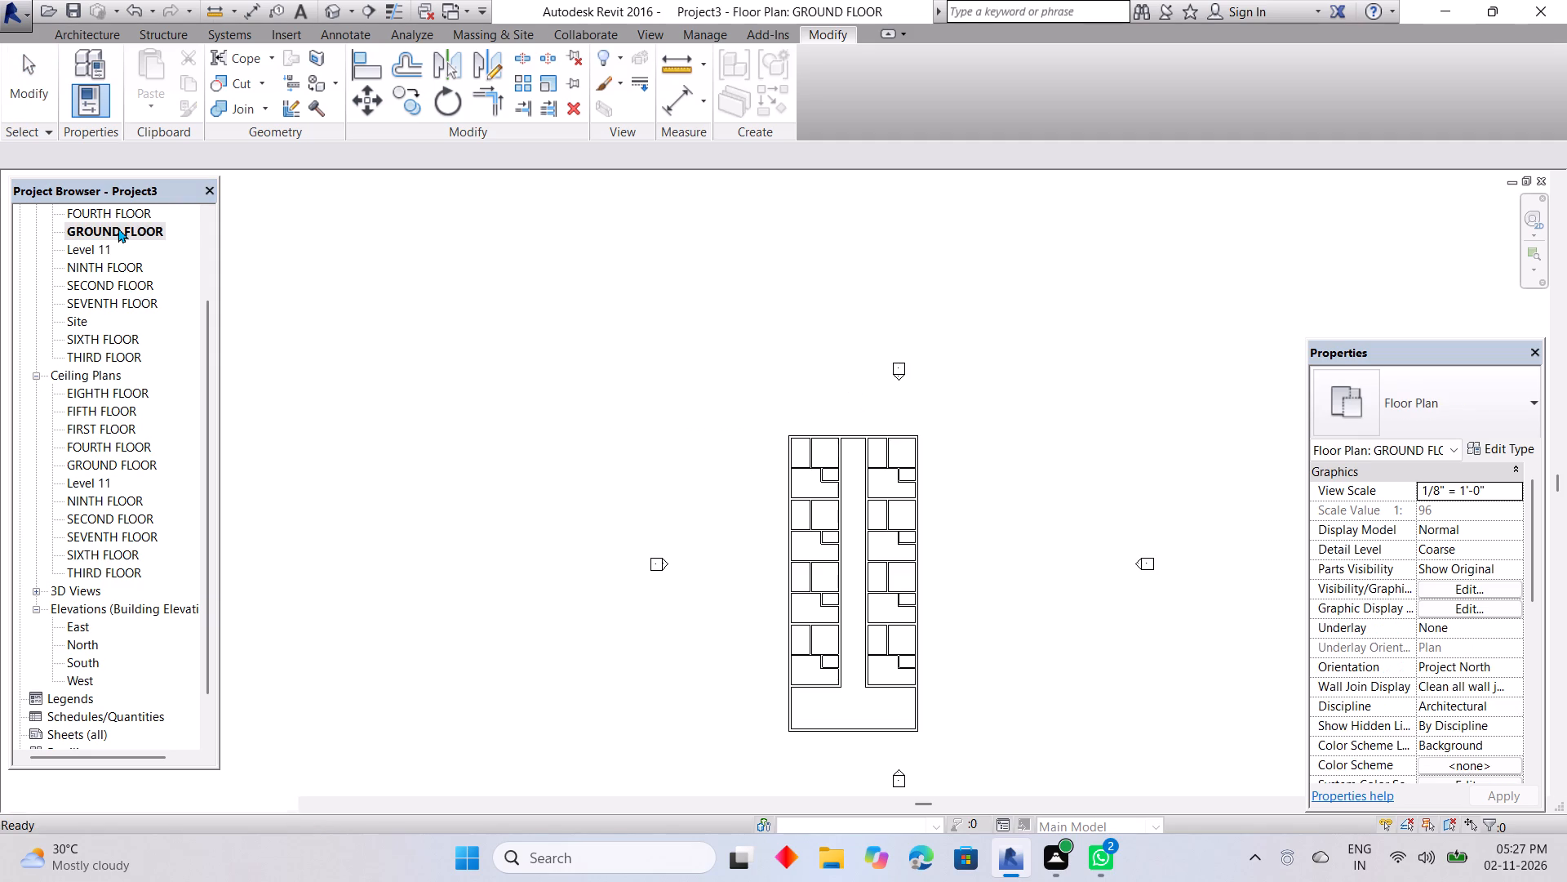
pyautogui.scroll(4, 1076, 495)
pyautogui.moveTo(1014, 508); pyautogui.dragTo(1075, 335, button='middle')
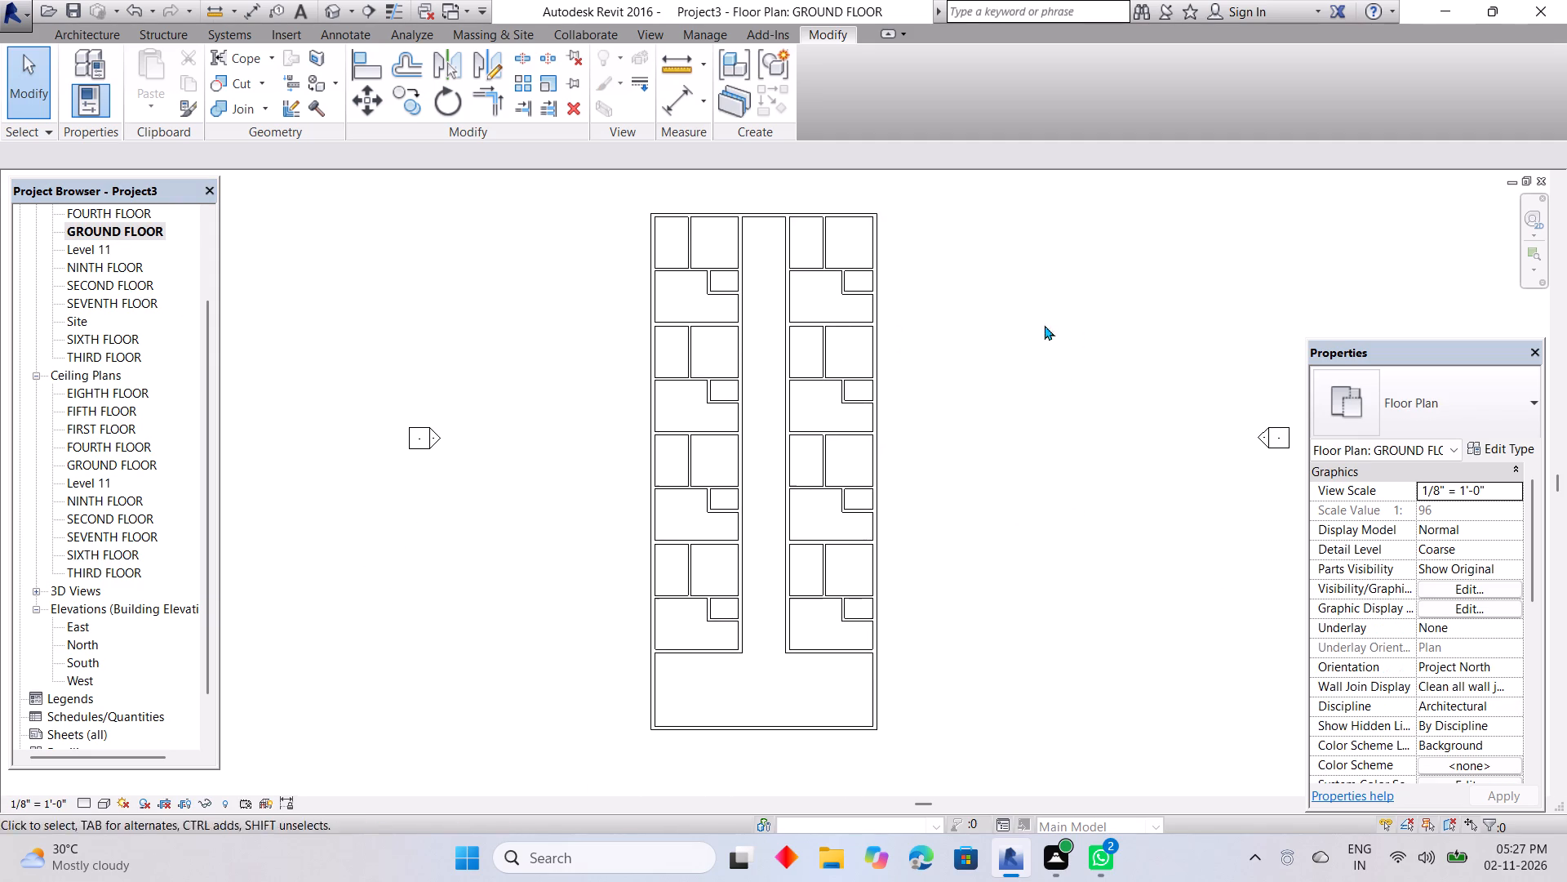
pyautogui.moveTo(789, 287); pyautogui.dragTo(802, 299, button='middle')
pyautogui.moveTo(803, 301); pyautogui.dragTo(834, 345, button='middle')
pyautogui.scroll(3, 720, 254)
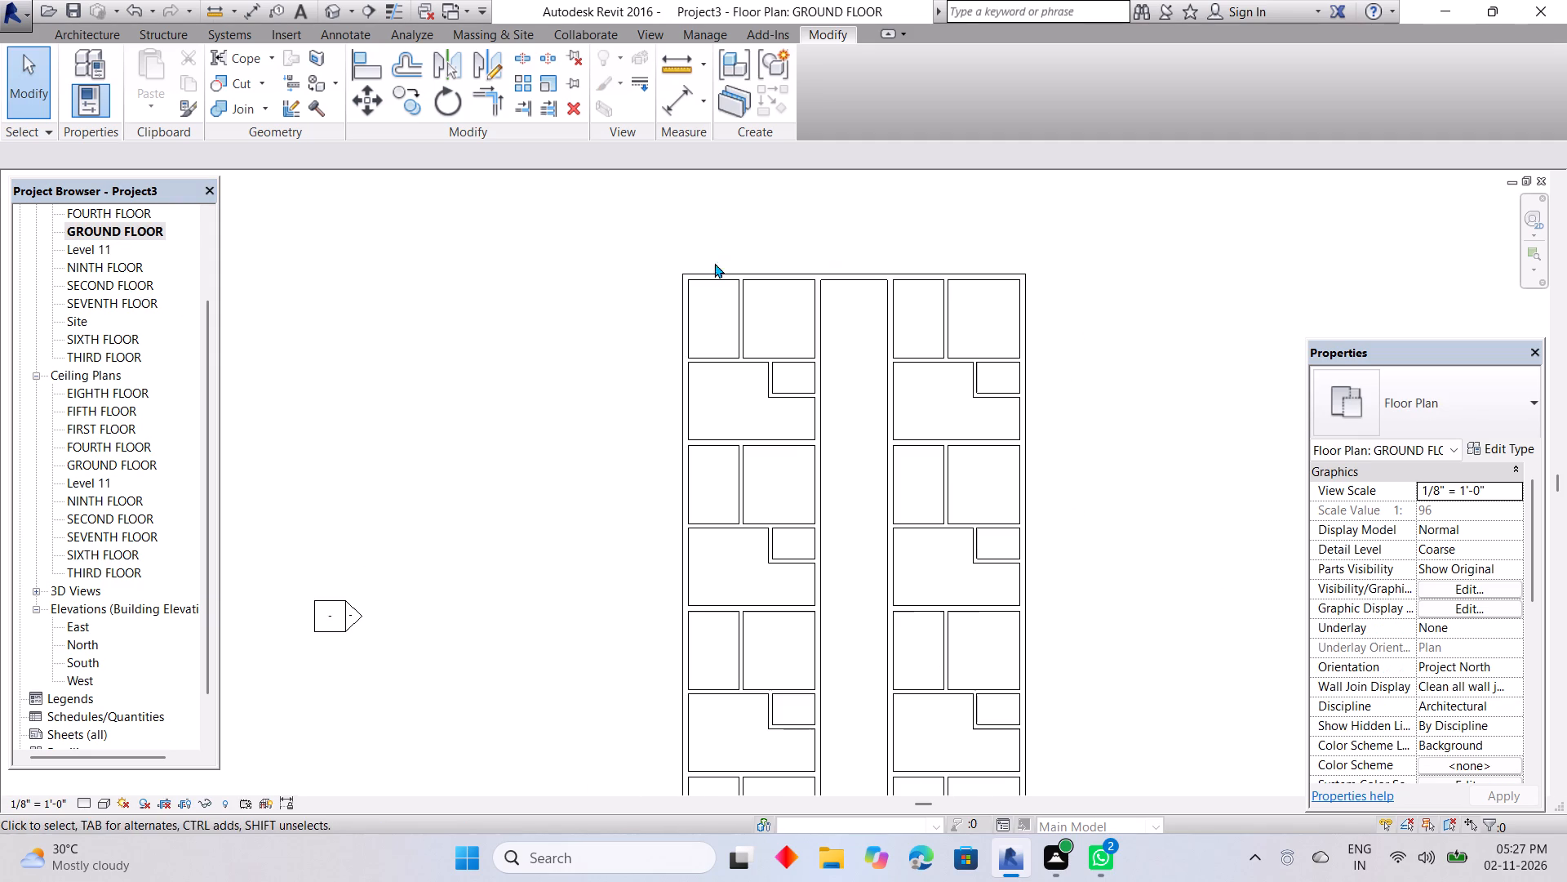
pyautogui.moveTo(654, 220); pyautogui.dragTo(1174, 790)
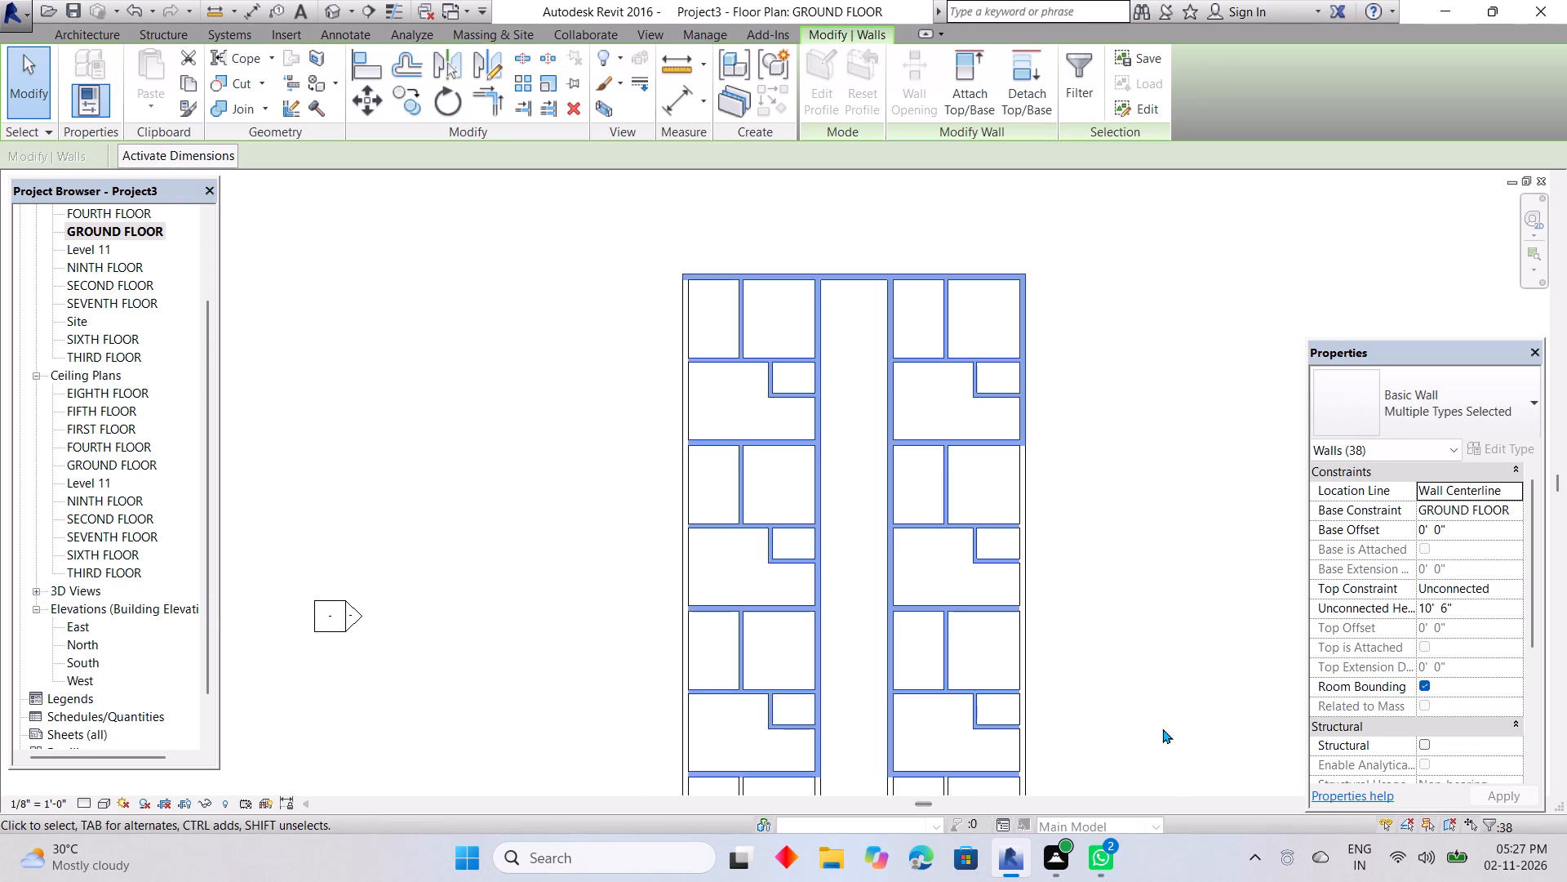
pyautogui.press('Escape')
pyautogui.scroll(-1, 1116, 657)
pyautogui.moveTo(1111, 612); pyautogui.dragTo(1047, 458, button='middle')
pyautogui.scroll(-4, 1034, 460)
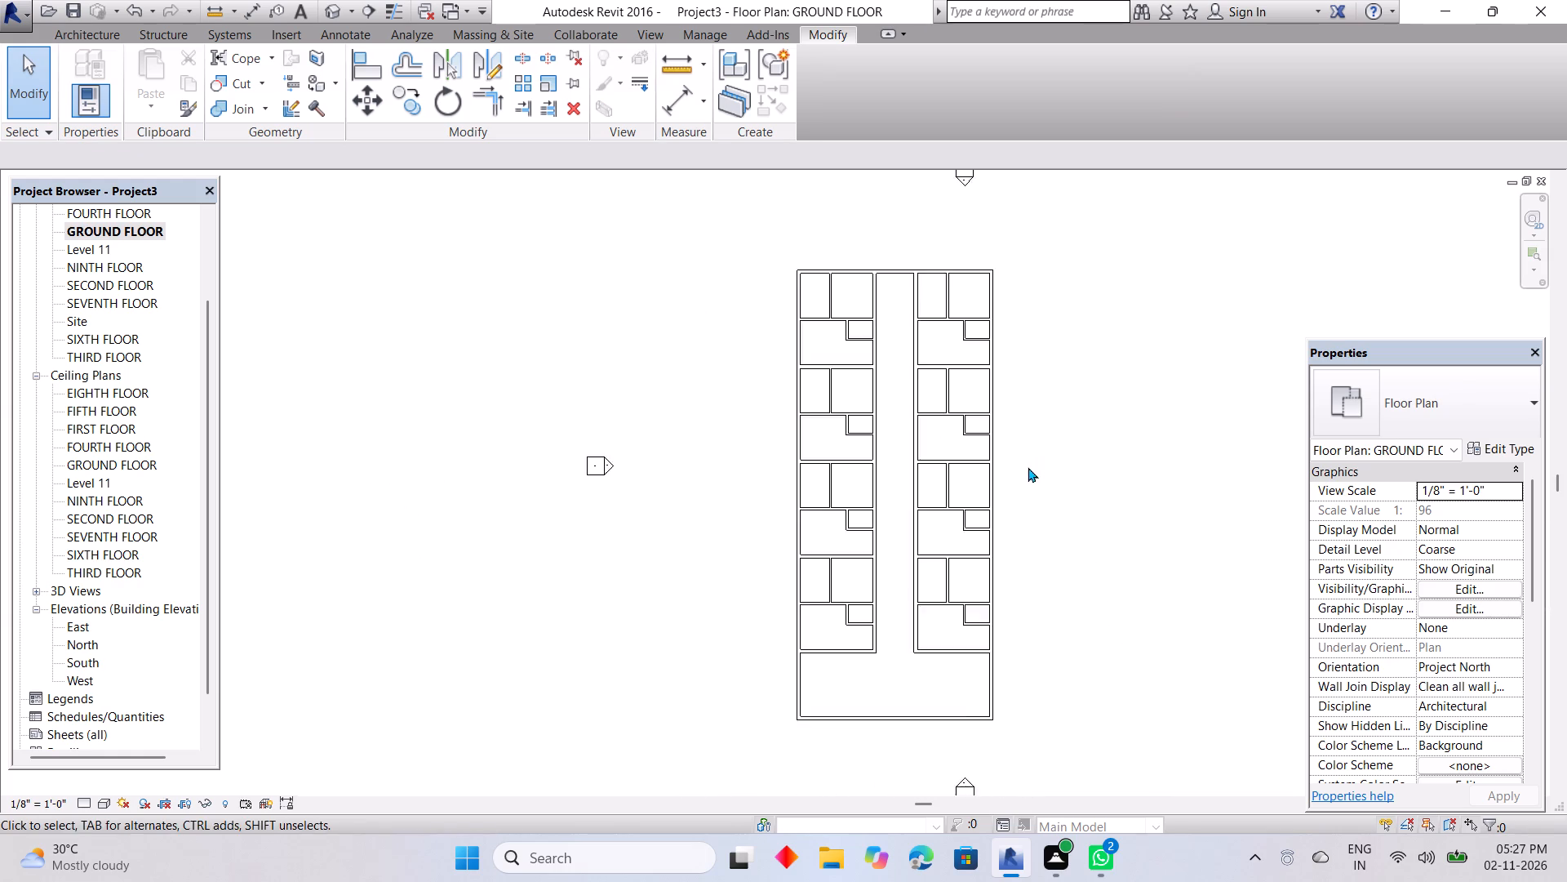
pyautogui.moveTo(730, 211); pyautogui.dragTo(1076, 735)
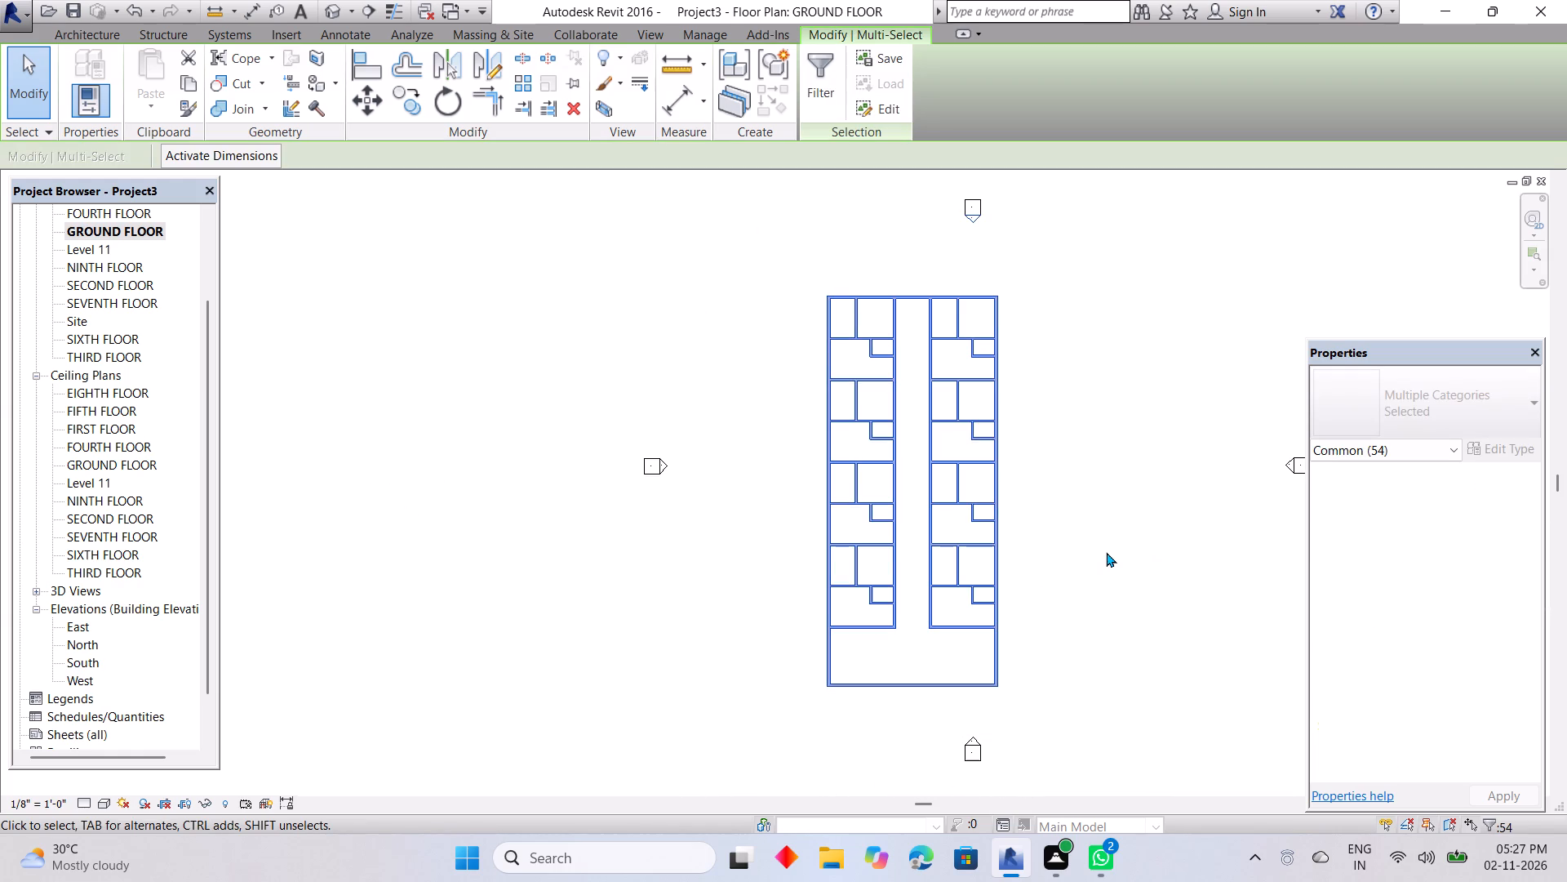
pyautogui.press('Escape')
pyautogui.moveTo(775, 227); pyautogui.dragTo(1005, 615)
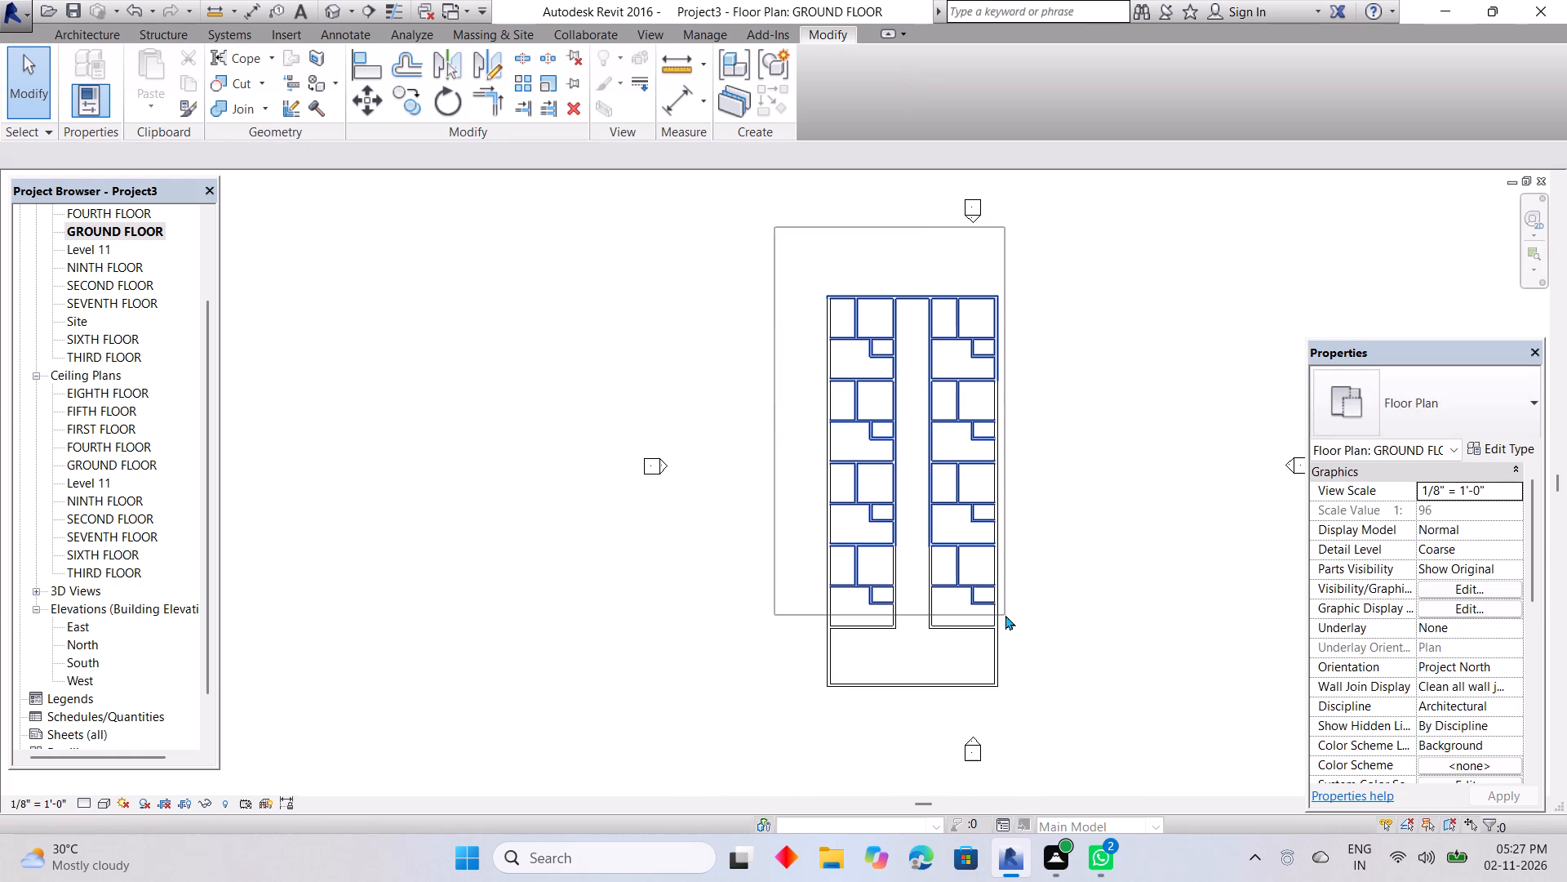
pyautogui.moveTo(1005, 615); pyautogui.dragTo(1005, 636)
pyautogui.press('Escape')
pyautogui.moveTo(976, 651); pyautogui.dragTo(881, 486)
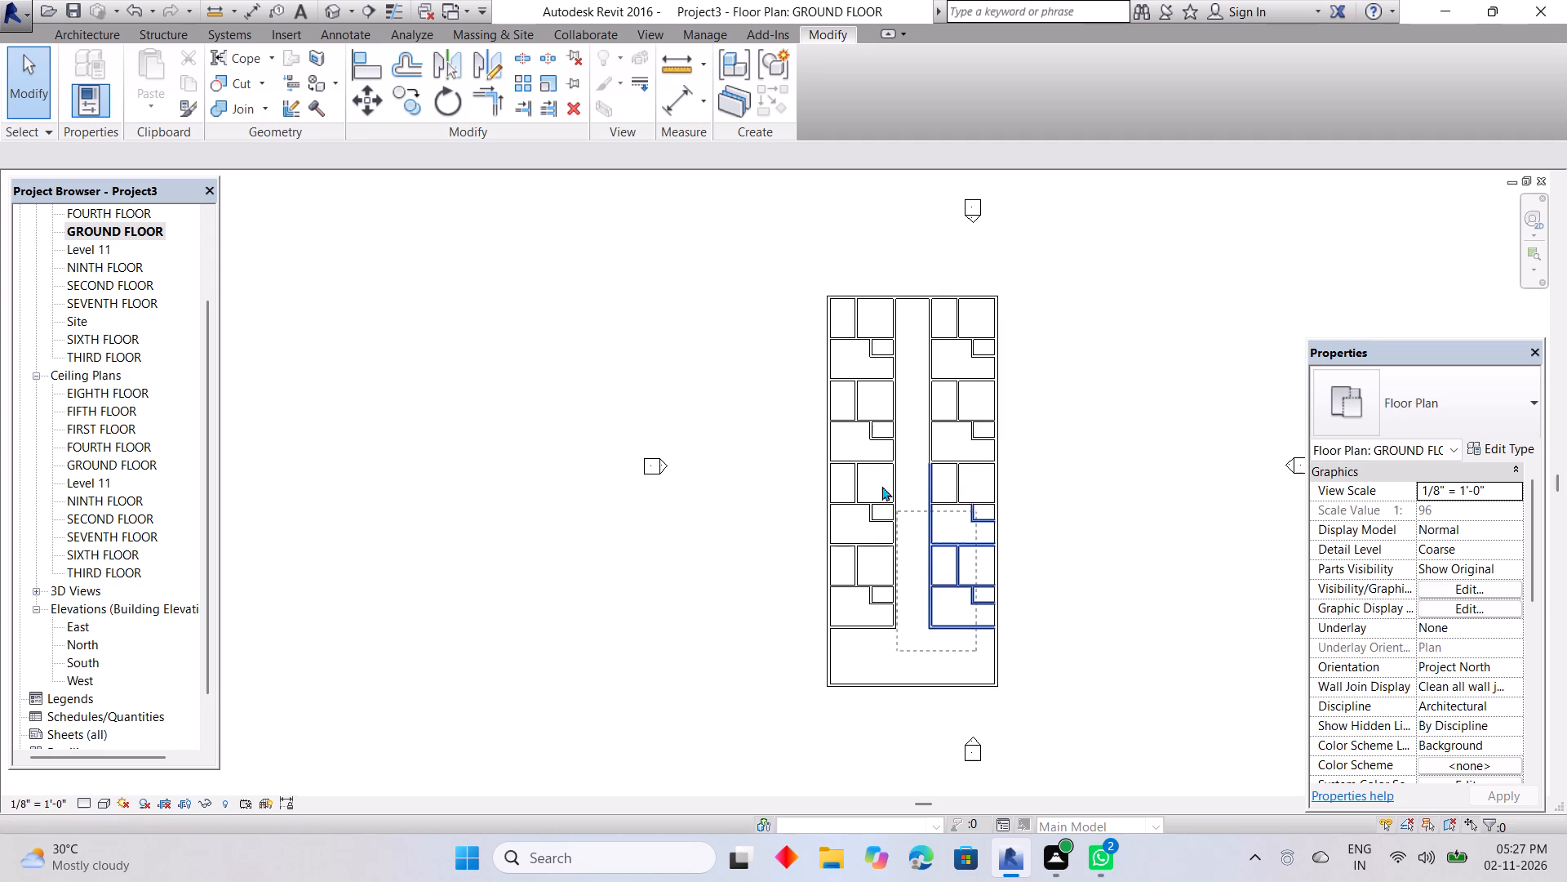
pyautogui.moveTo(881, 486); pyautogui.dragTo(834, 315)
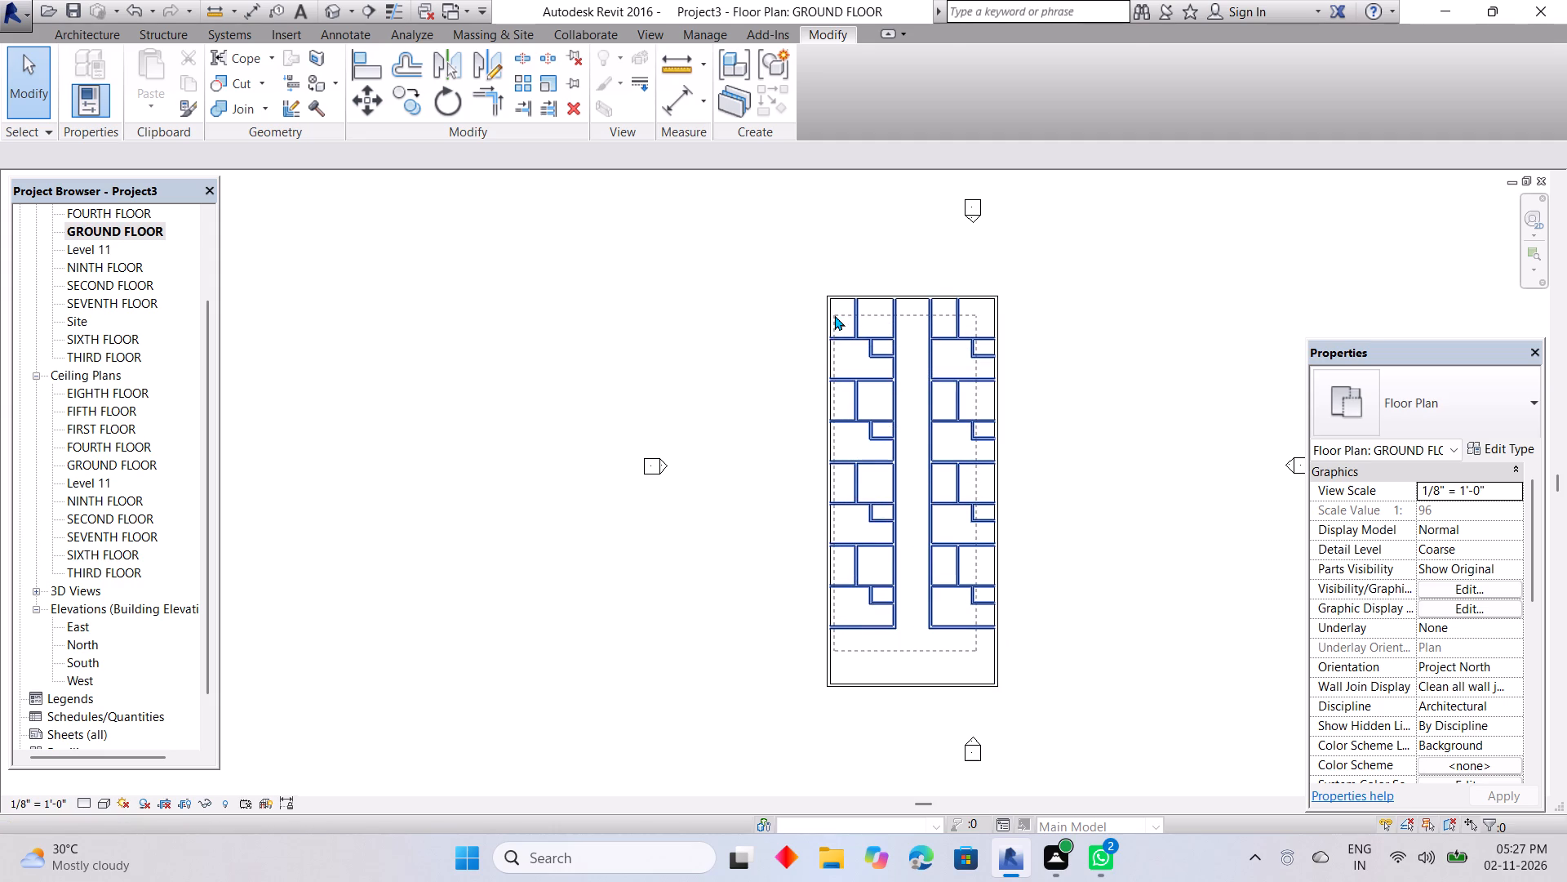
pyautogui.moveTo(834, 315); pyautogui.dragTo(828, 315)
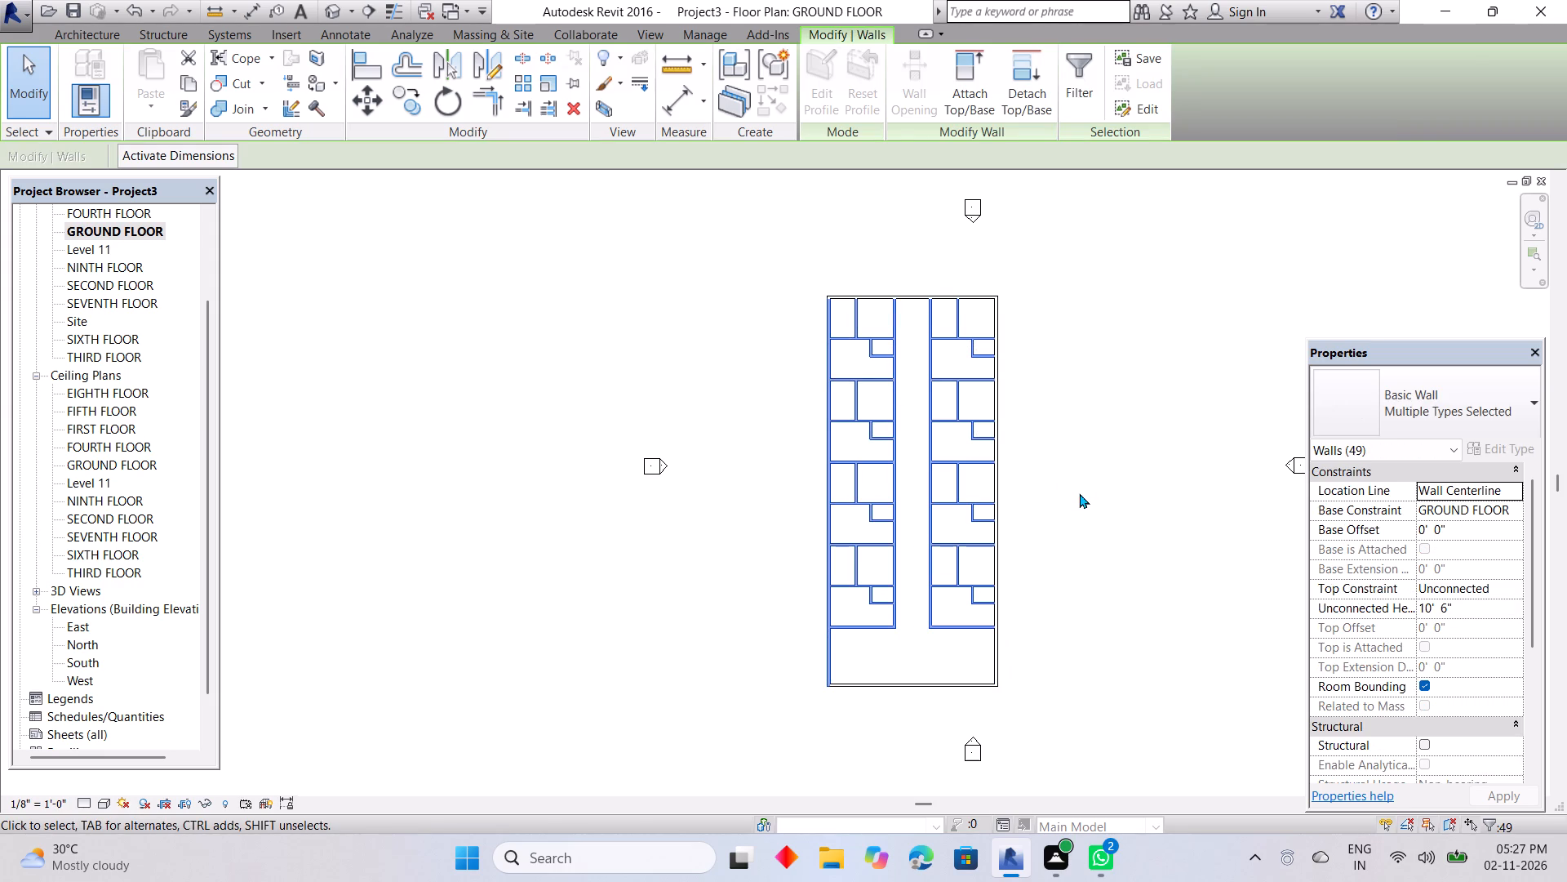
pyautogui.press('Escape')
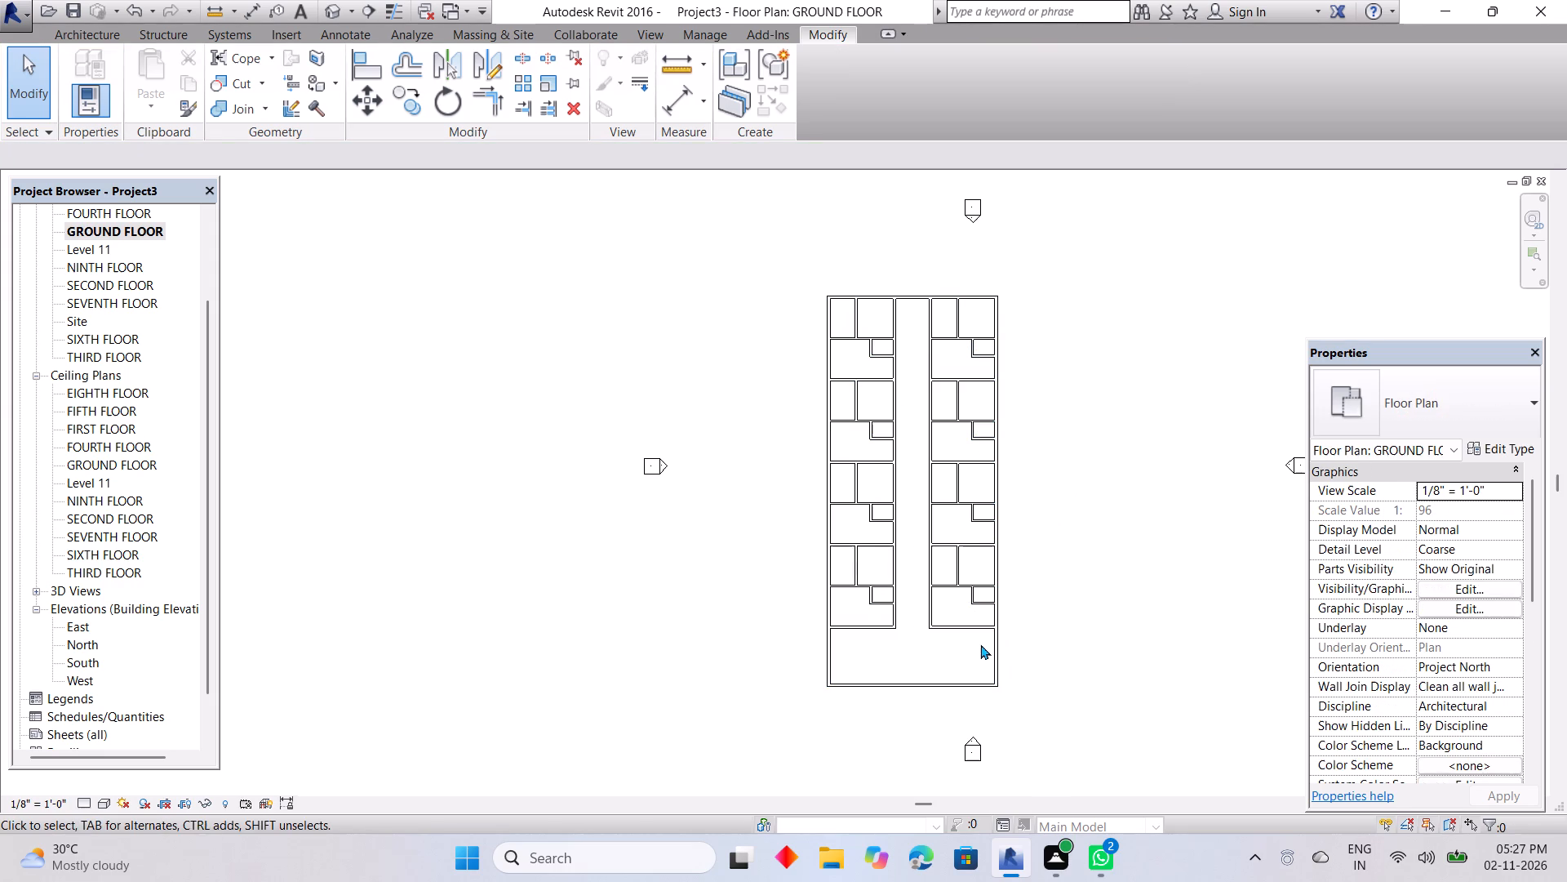
# Select all the walls inside the outer perimeter in the GROUND FLOOR plan and set their unconnected height to 105' 0".
pyautogui.moveTo(982, 644); pyautogui.dragTo(858, 311)
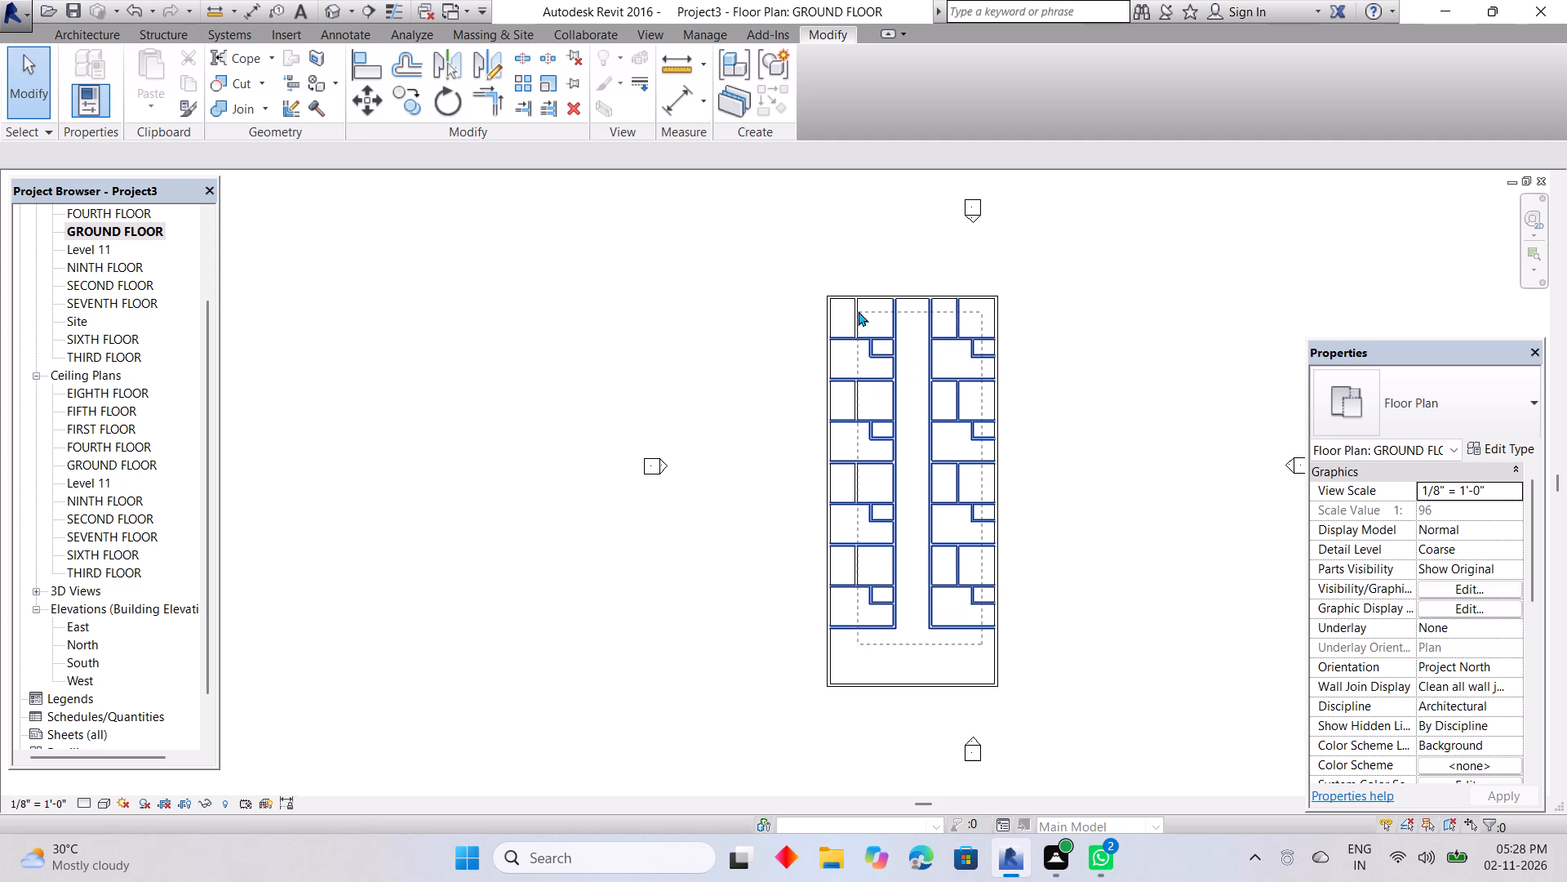
pyautogui.moveTo(858, 311); pyautogui.dragTo(847, 303)
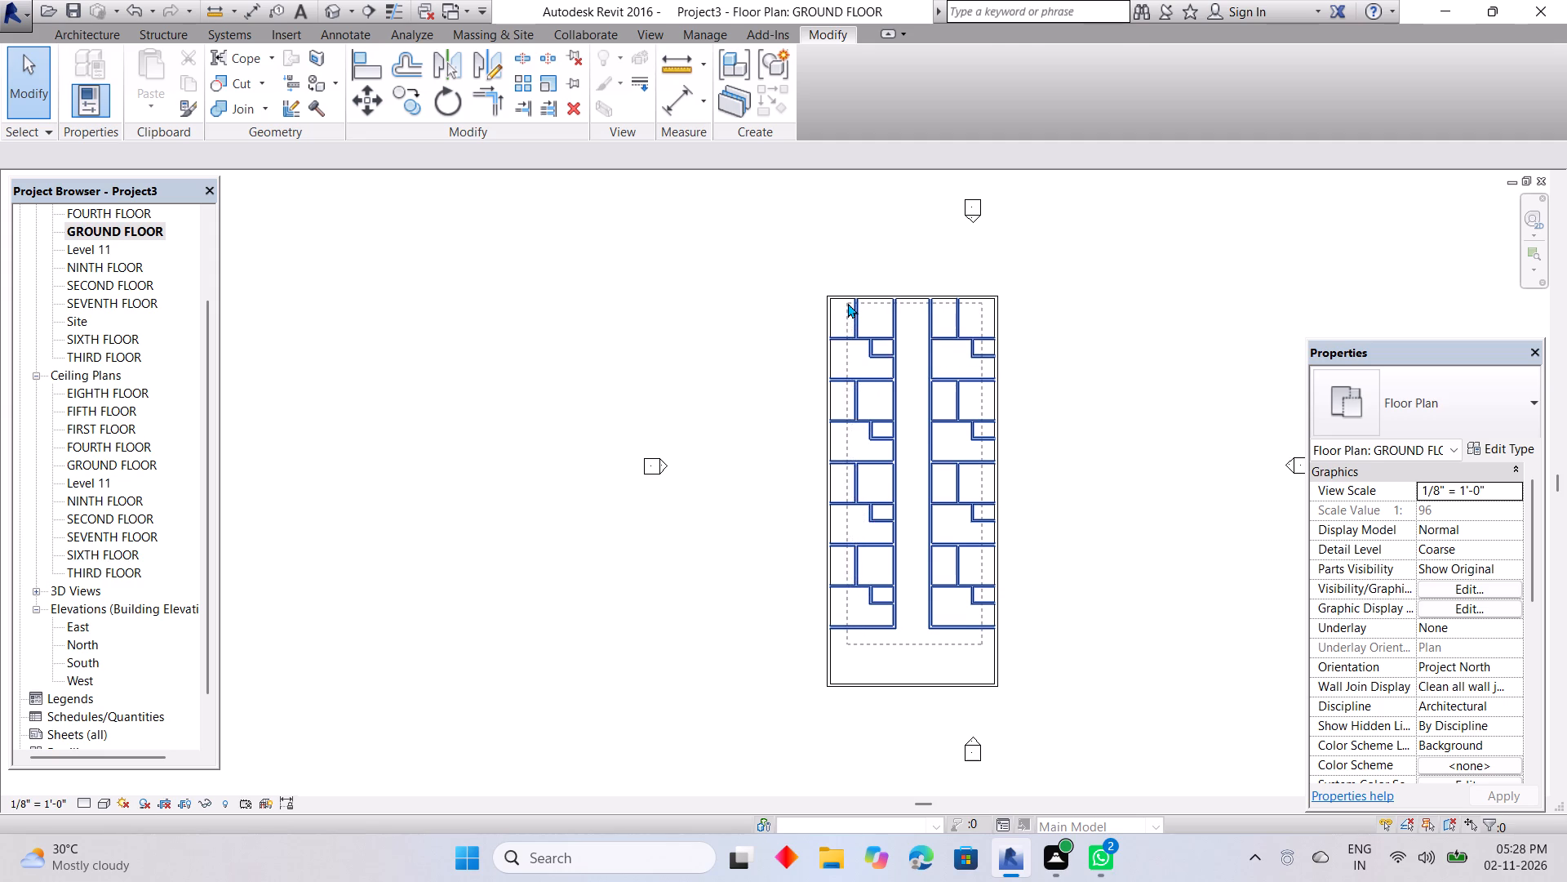
pyautogui.moveTo(847, 303); pyautogui.dragTo(846, 303)
pyautogui.moveTo(1466, 604); pyautogui.dragTo(1467, 604)
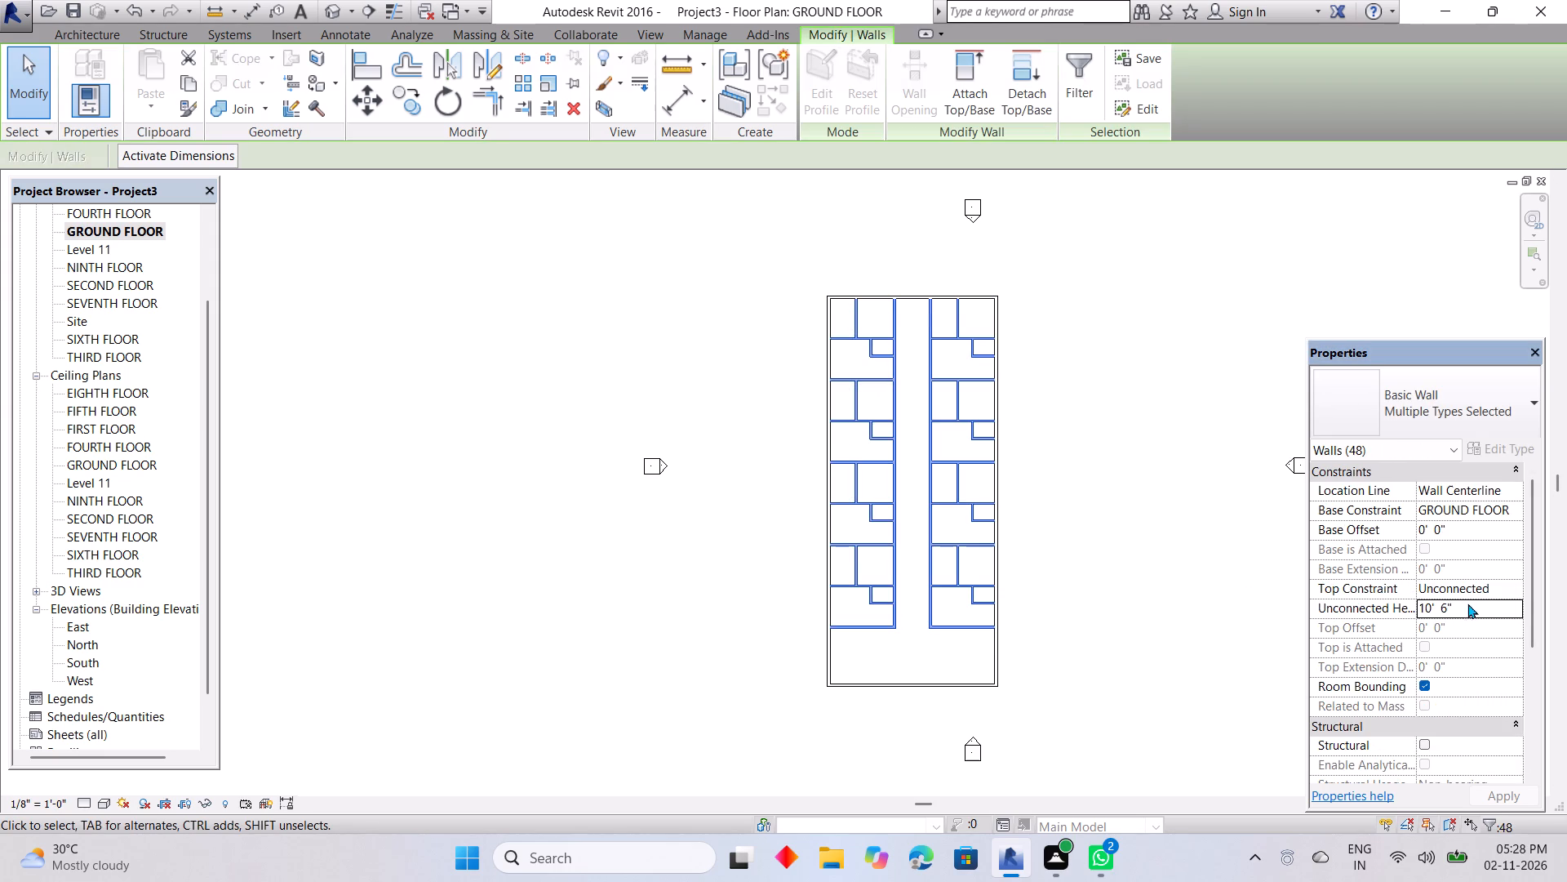
pyautogui.moveTo(1467, 604); pyautogui.dragTo(1387, 599)
pyautogui.press('BackSpace')
pyautogui.write('105')
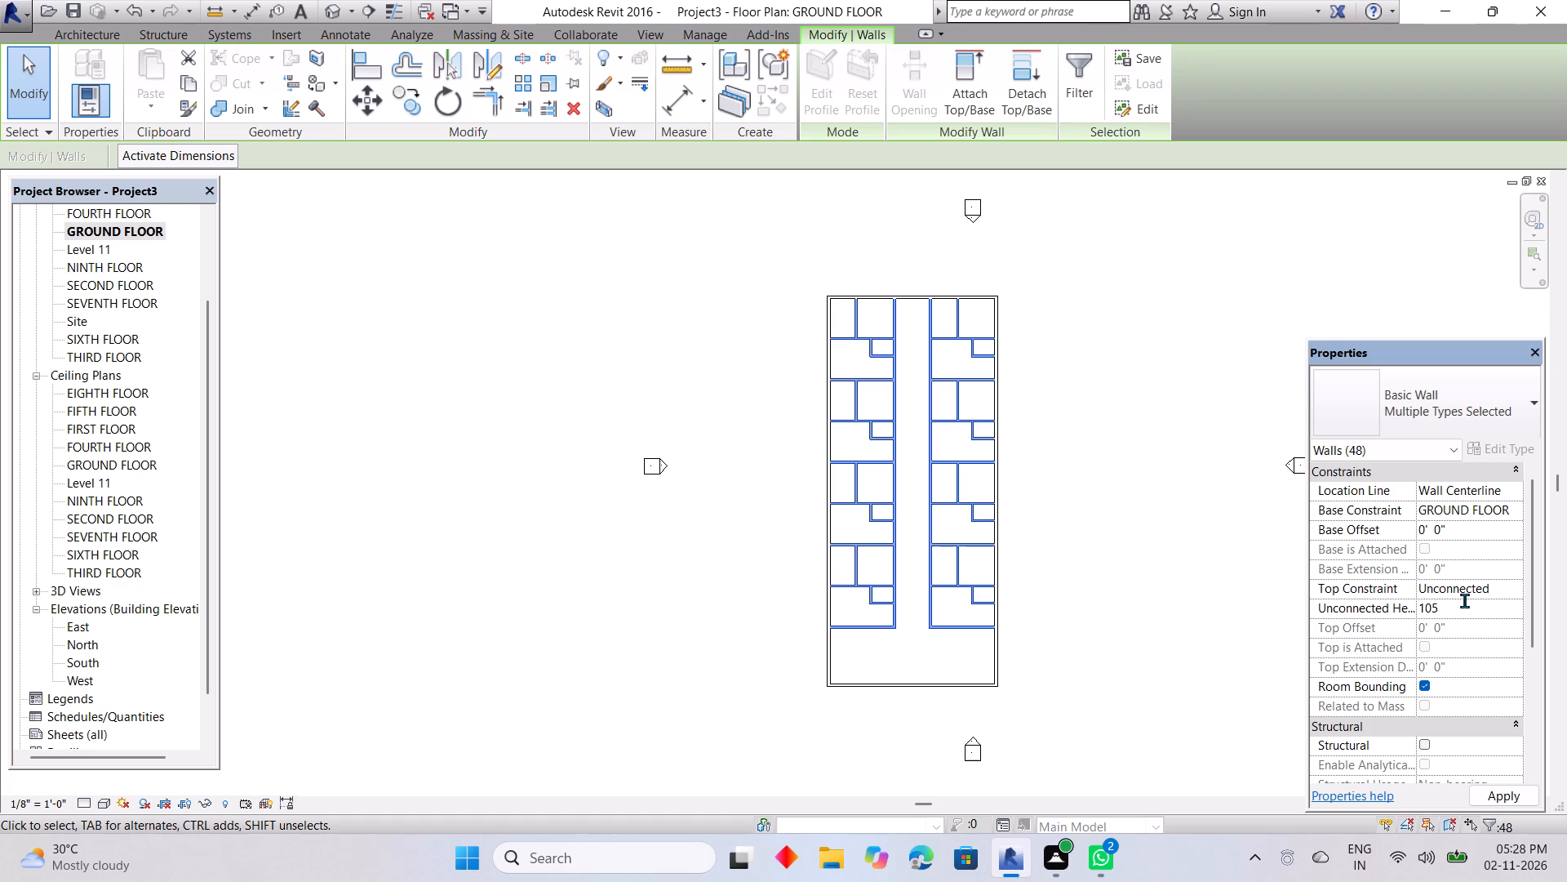
pyautogui.press('Return')
pyautogui.click(1099, 637)
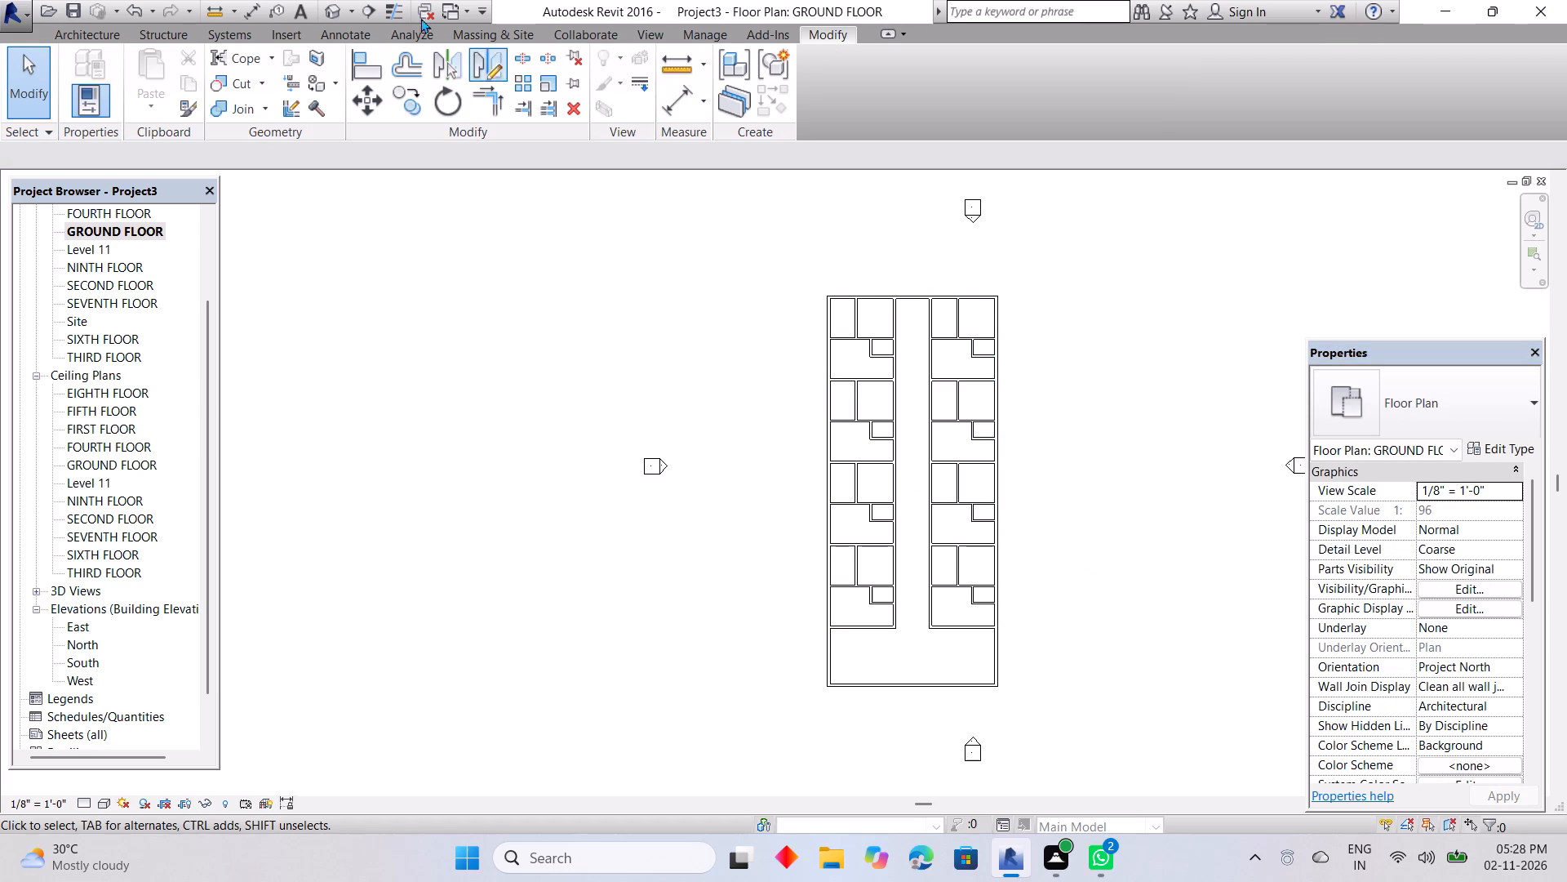
# Examine the raised inner walls and the remaining low outer walls from several sides in the 3D view.
pyautogui.click(335, 12)
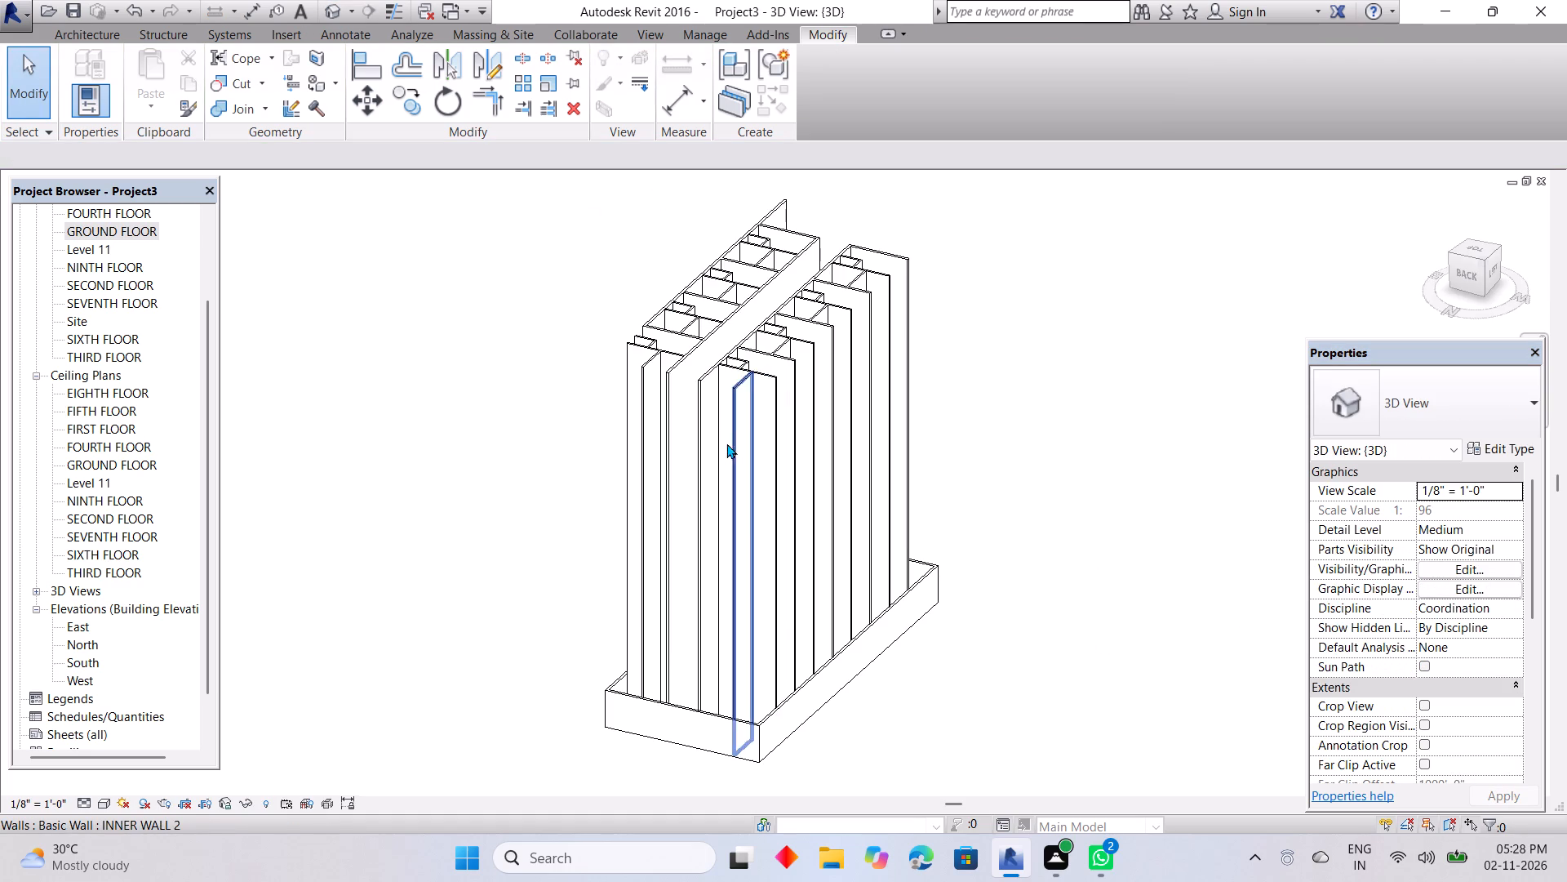
pyautogui.keyDown('shift'); pyautogui.moveTo(717, 482); pyautogui.dragTo(855, 471, button='middle'); pyautogui.keyUp('shift')
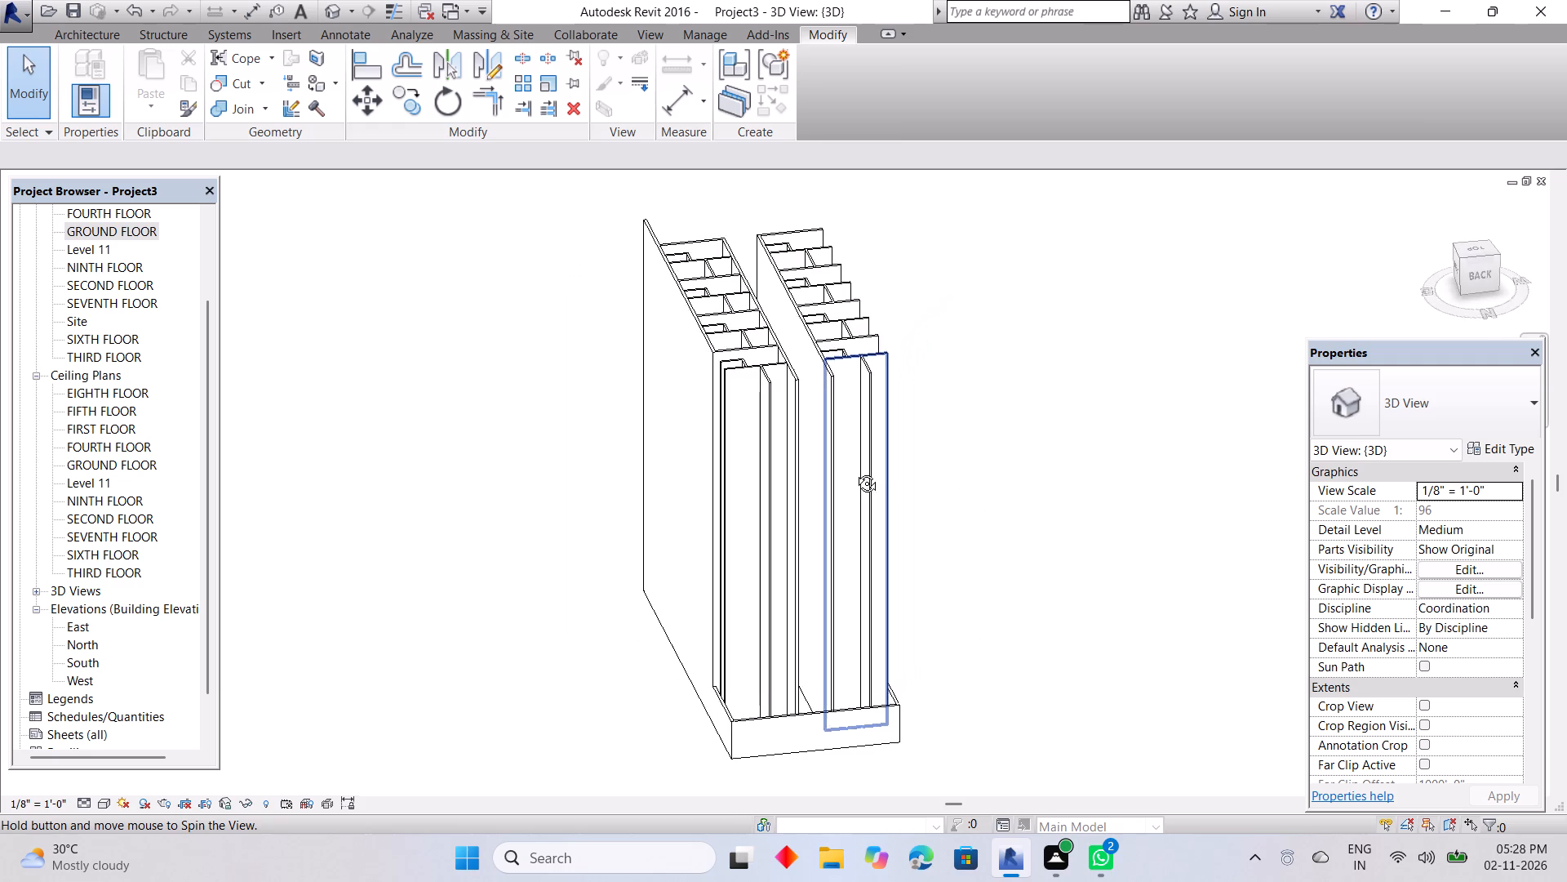
pyautogui.keyDown('shift'); pyautogui.moveTo(855, 471); pyautogui.dragTo(1014, 443, button='middle'); pyautogui.keyUp('shift')
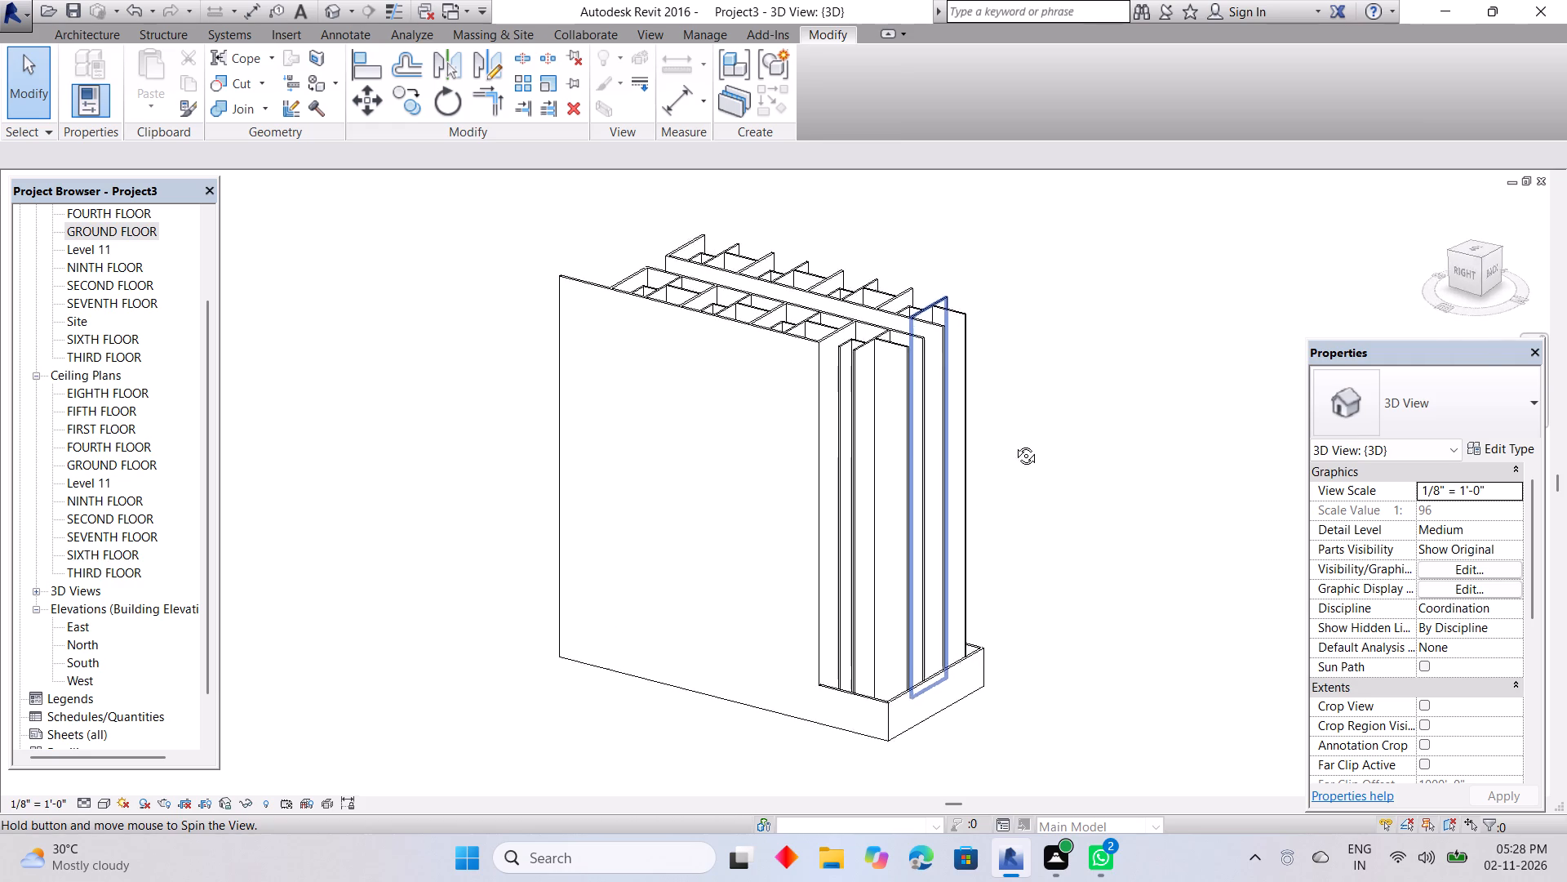
pyautogui.keyDown('shift'); pyautogui.moveTo(1014, 443); pyautogui.dragTo(801, 616, button='middle'); pyautogui.keyUp('shift')
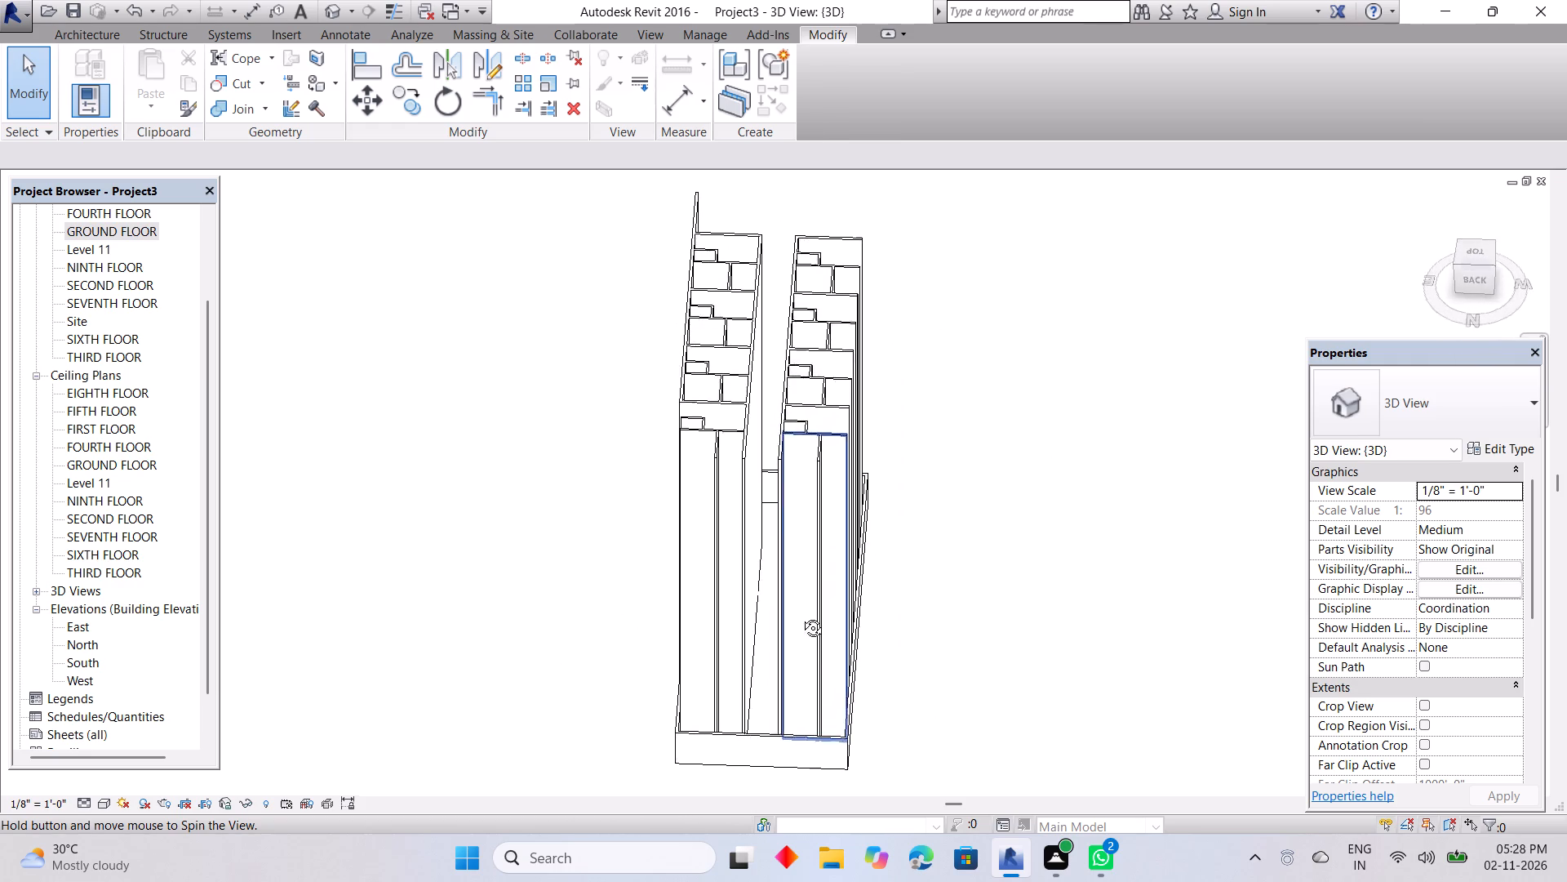
pyautogui.keyDown('shift'); pyautogui.moveTo(801, 616); pyautogui.dragTo(575, 638, button='middle'); pyautogui.keyUp('shift')
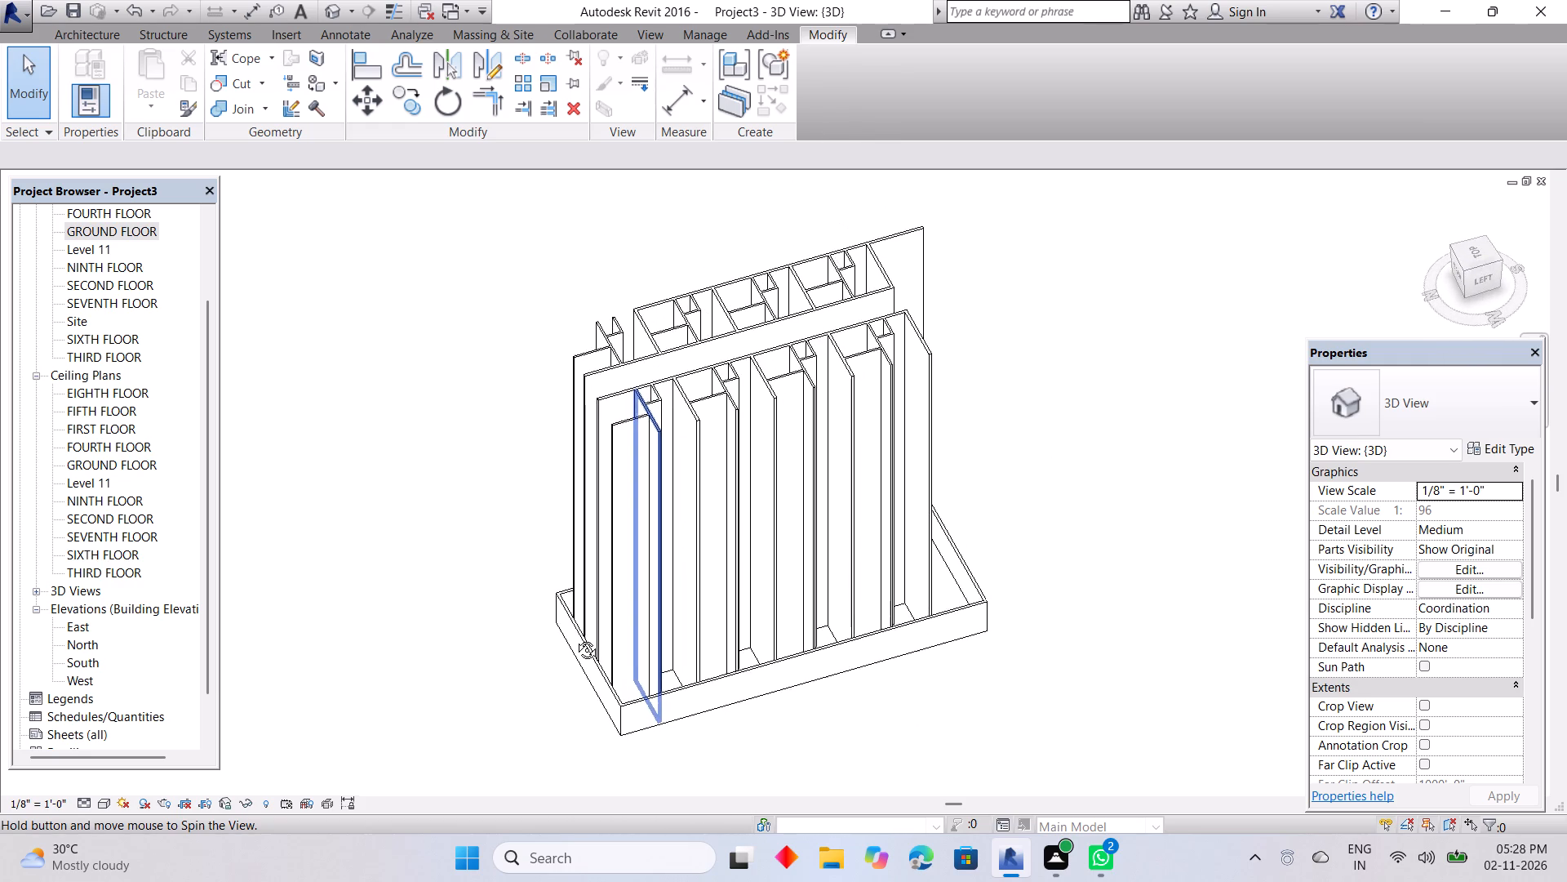
pyautogui.keyDown('shift'); pyautogui.moveTo(575, 638); pyautogui.dragTo(1063, 598, button='middle'); pyautogui.keyUp('shift')
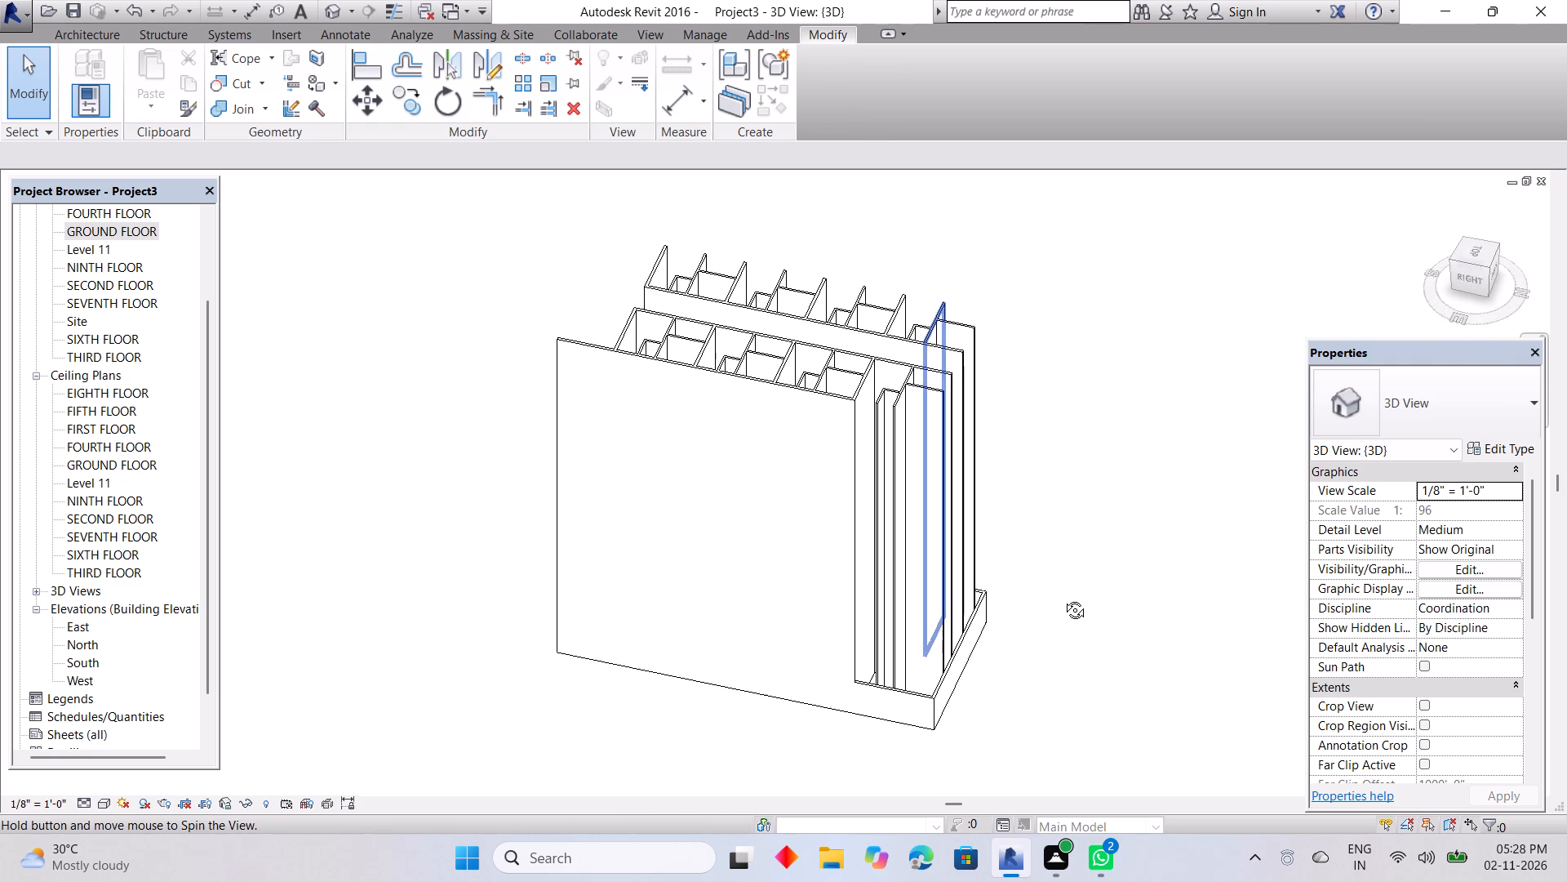
pyautogui.keyDown('shift'); pyautogui.moveTo(1063, 598); pyautogui.dragTo(344, 565, button='middle'); pyautogui.keyUp('shift')
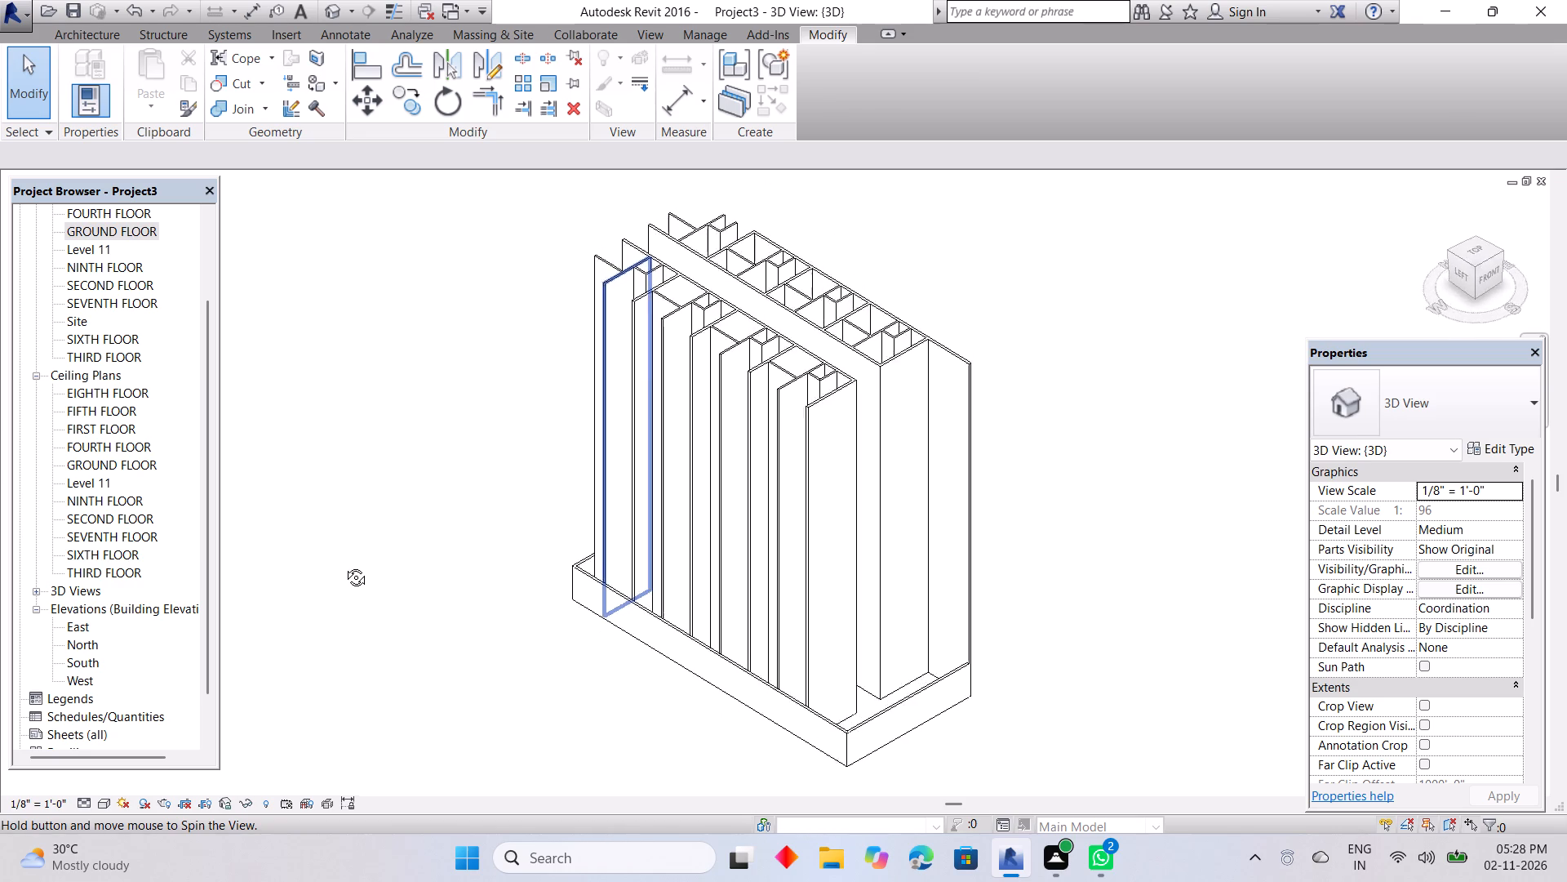
pyautogui.keyDown('shift'); pyautogui.moveTo(344, 565); pyautogui.dragTo(890, 684, button='middle'); pyautogui.keyUp('shift')
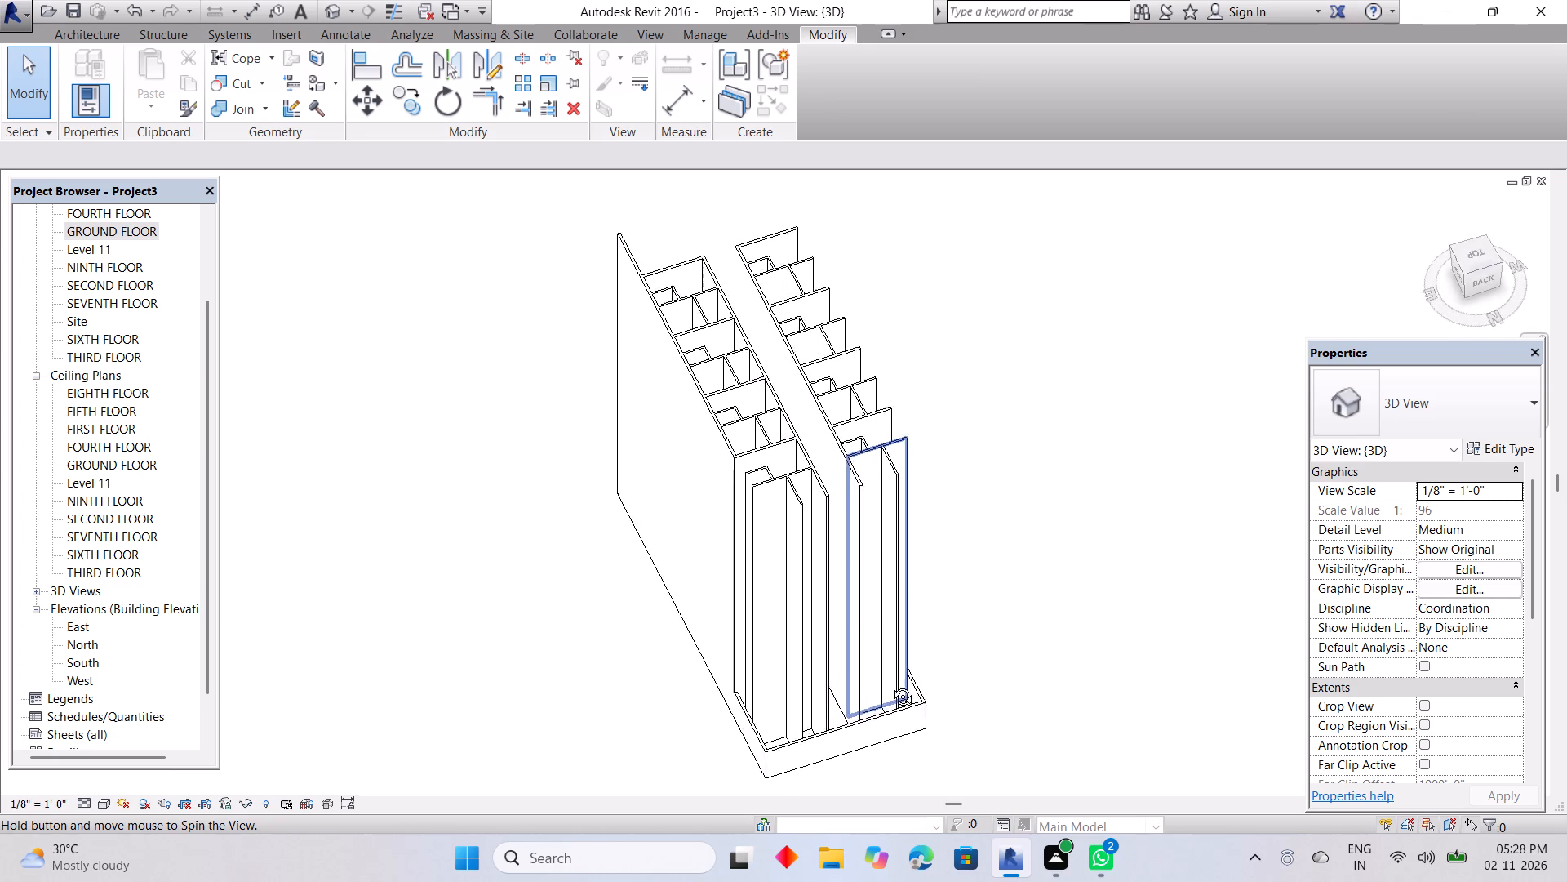
pyautogui.keyDown('shift'); pyautogui.moveTo(890, 684); pyautogui.dragTo(1010, 607, button='middle'); pyautogui.keyUp('shift')
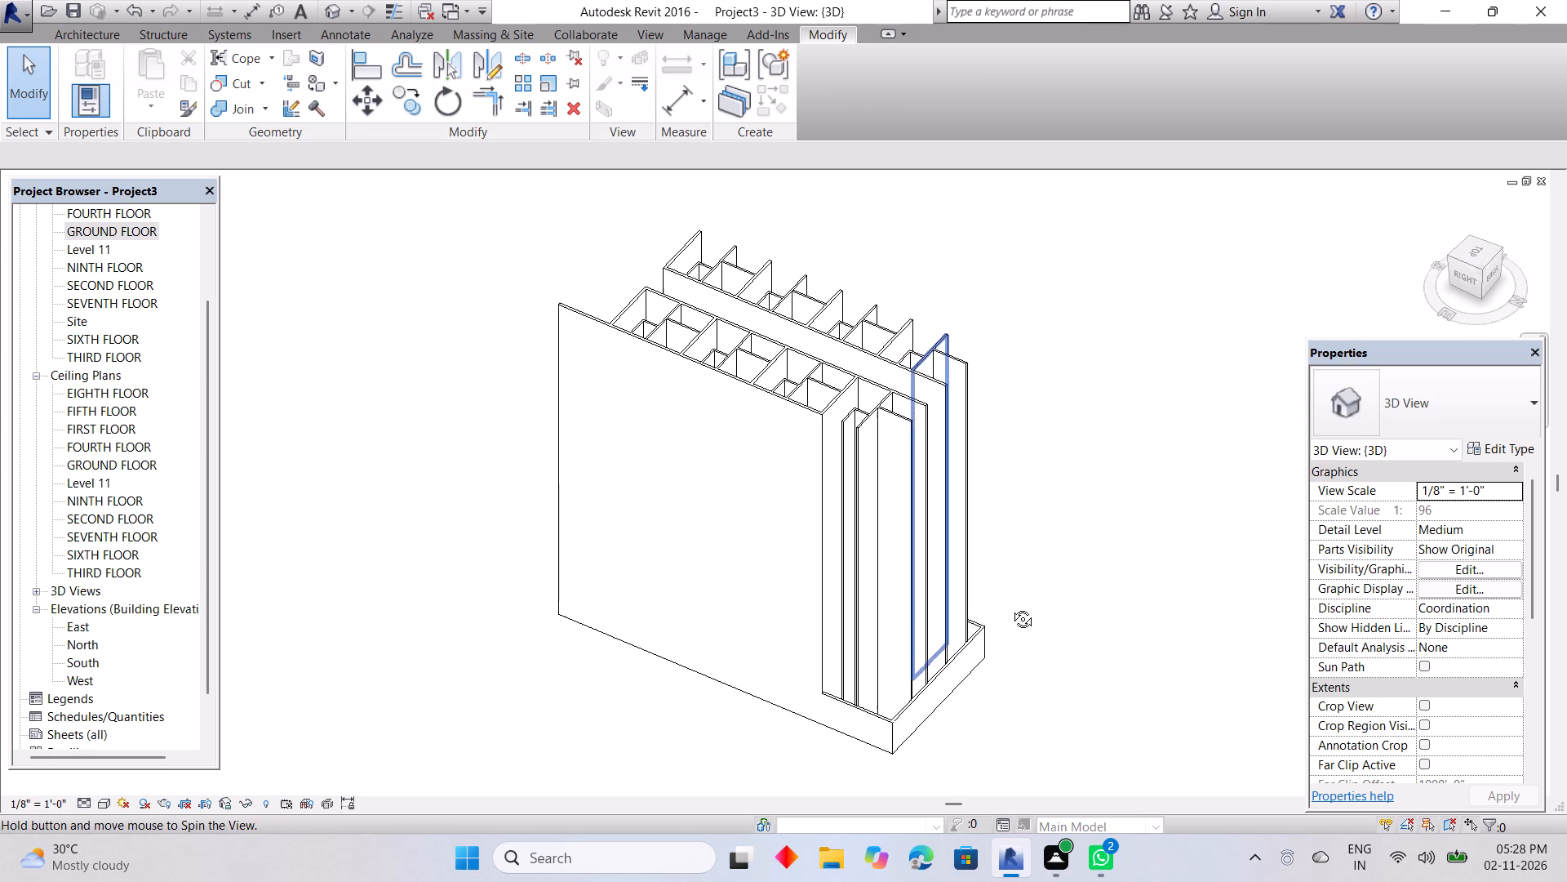
pyautogui.keyDown('shift'); pyautogui.moveTo(1010, 607); pyautogui.dragTo(1065, 568, button='middle'); pyautogui.keyUp('shift')
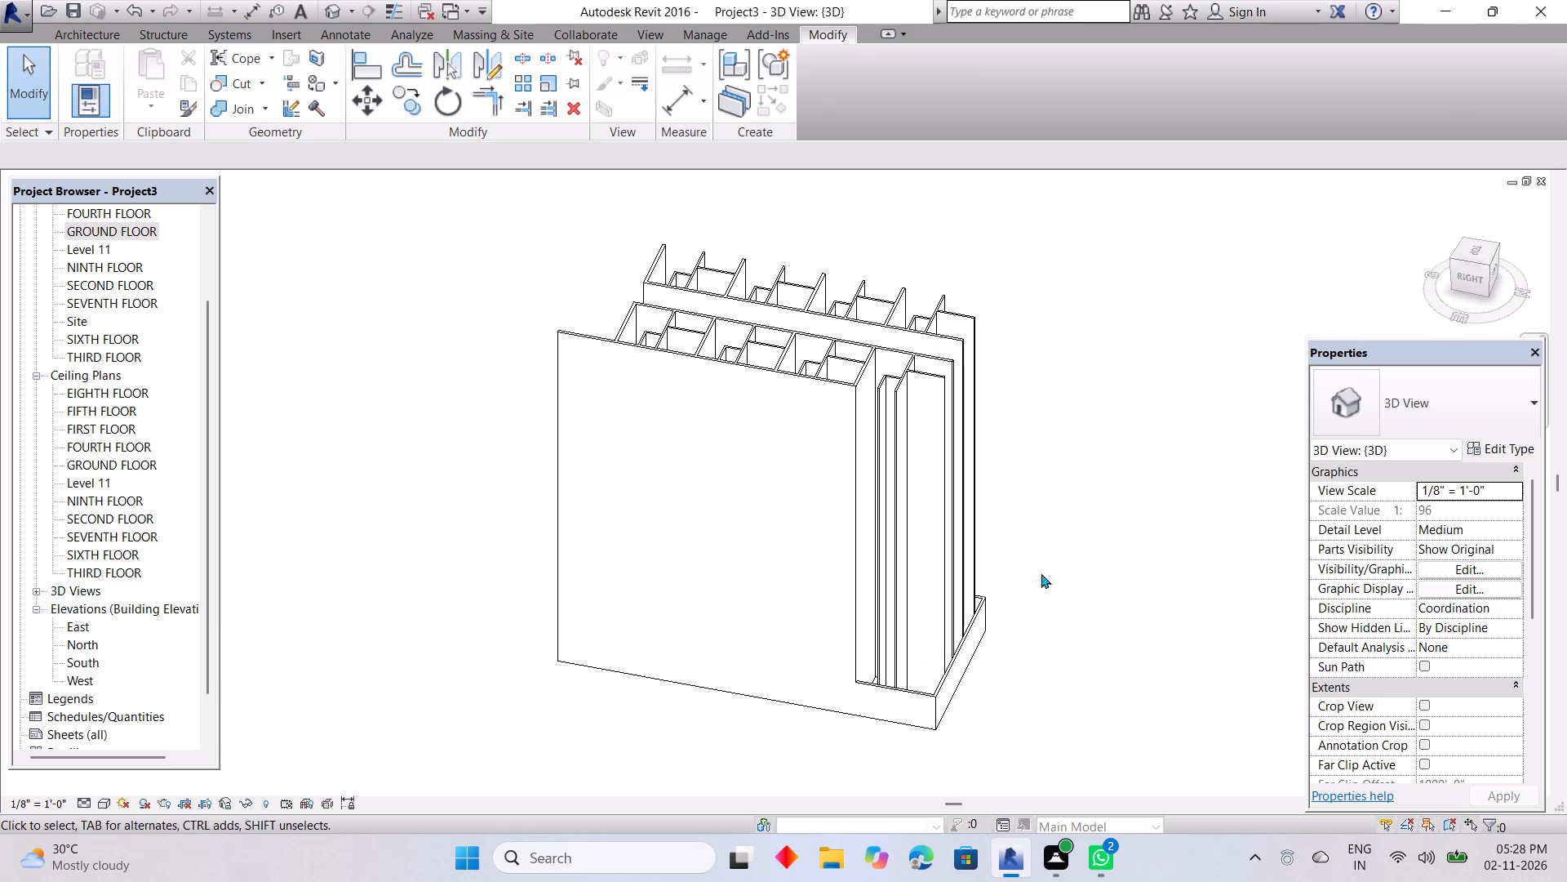
# In the East elevation, stretch the top of the short adjoining outer wall up to Level 11, for a height of 105' 0".
pyautogui.click(71, 623)
pyautogui.click(71, 623)
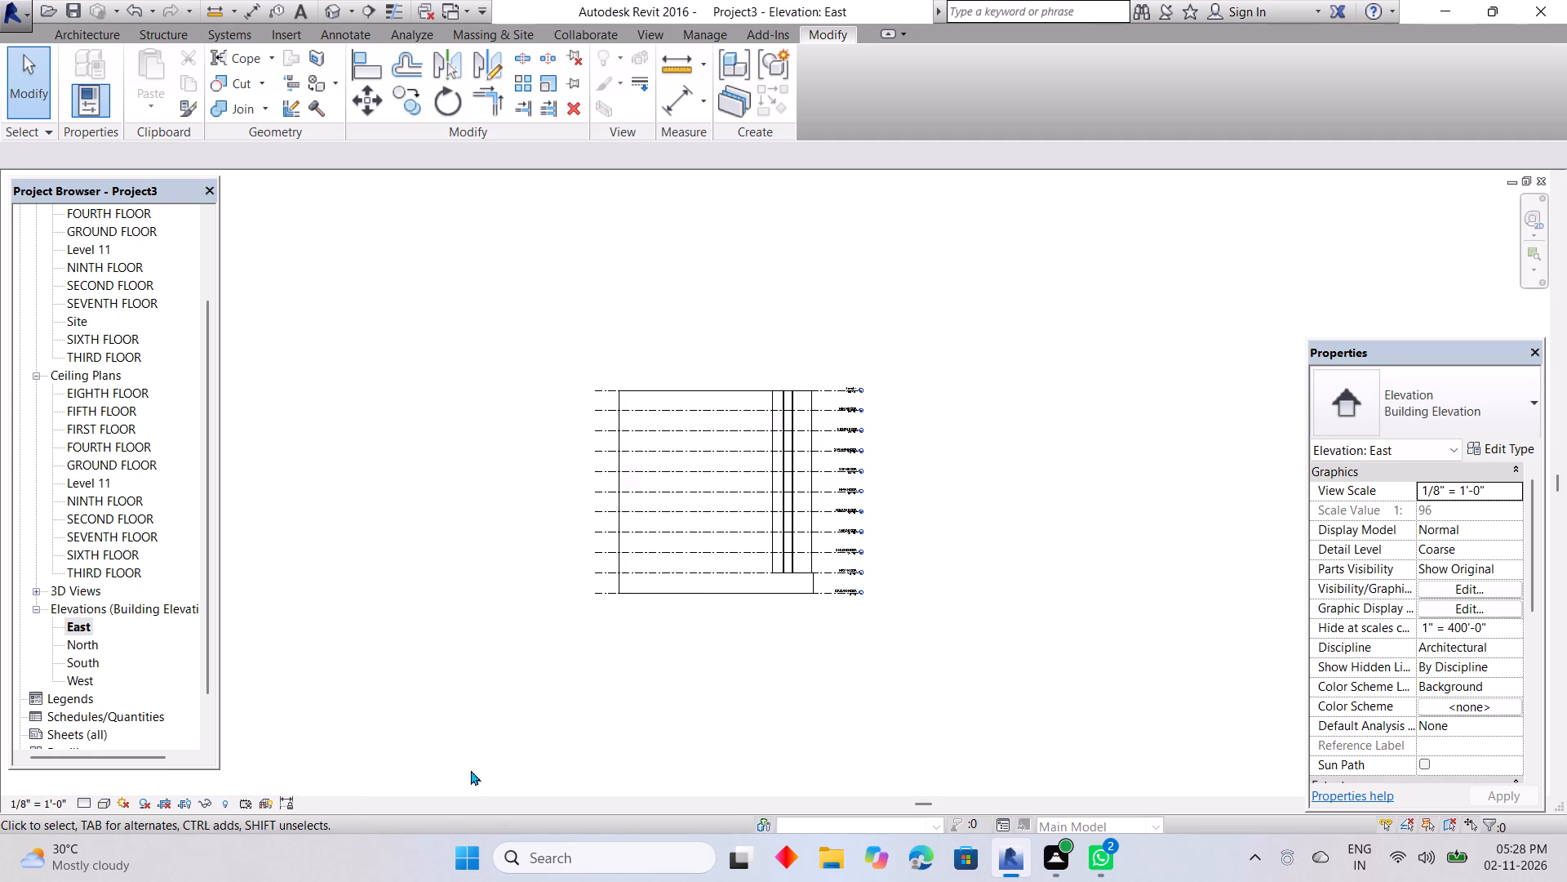
pyautogui.scroll(-1, 748, 712)
pyautogui.scroll(5, 795, 611)
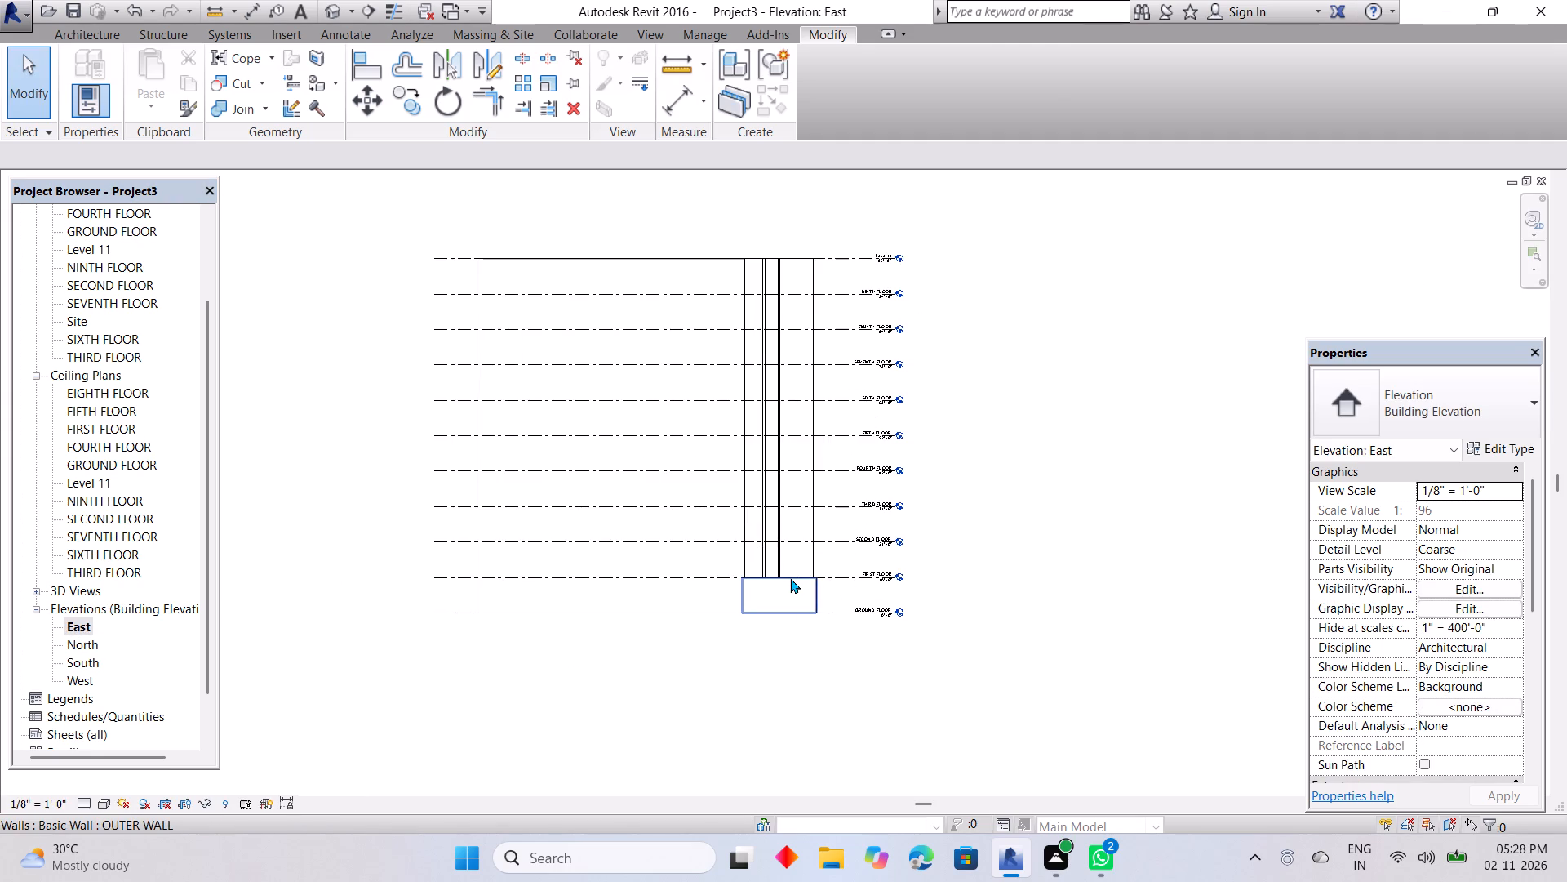
pyautogui.click(790, 578)
pyautogui.moveTo(778, 567); pyautogui.dragTo(766, 277)
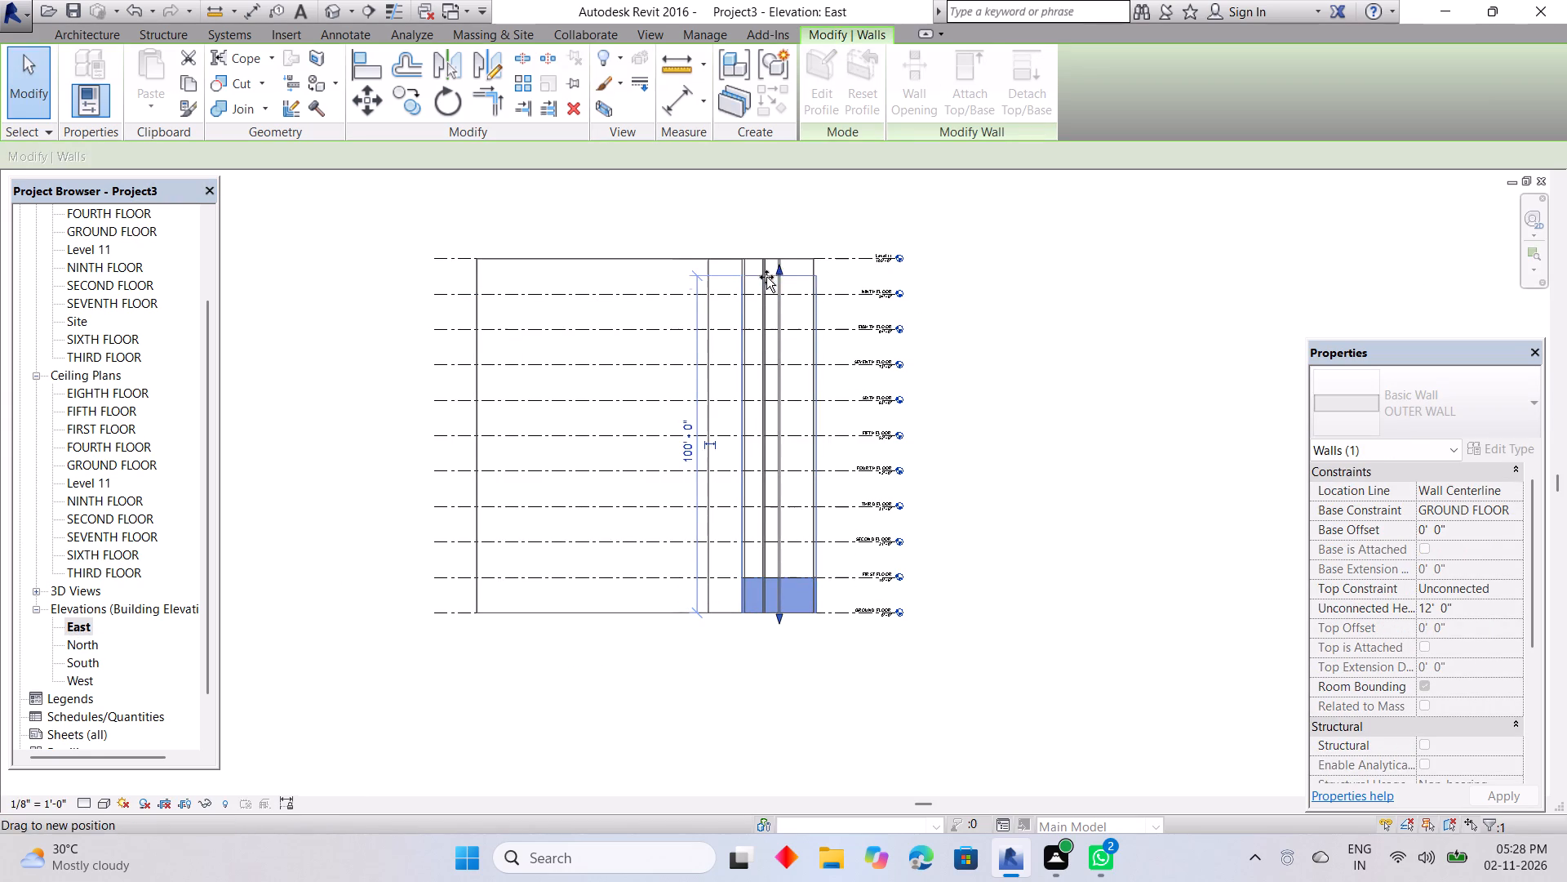
pyautogui.moveTo(766, 277); pyautogui.dragTo(766, 259)
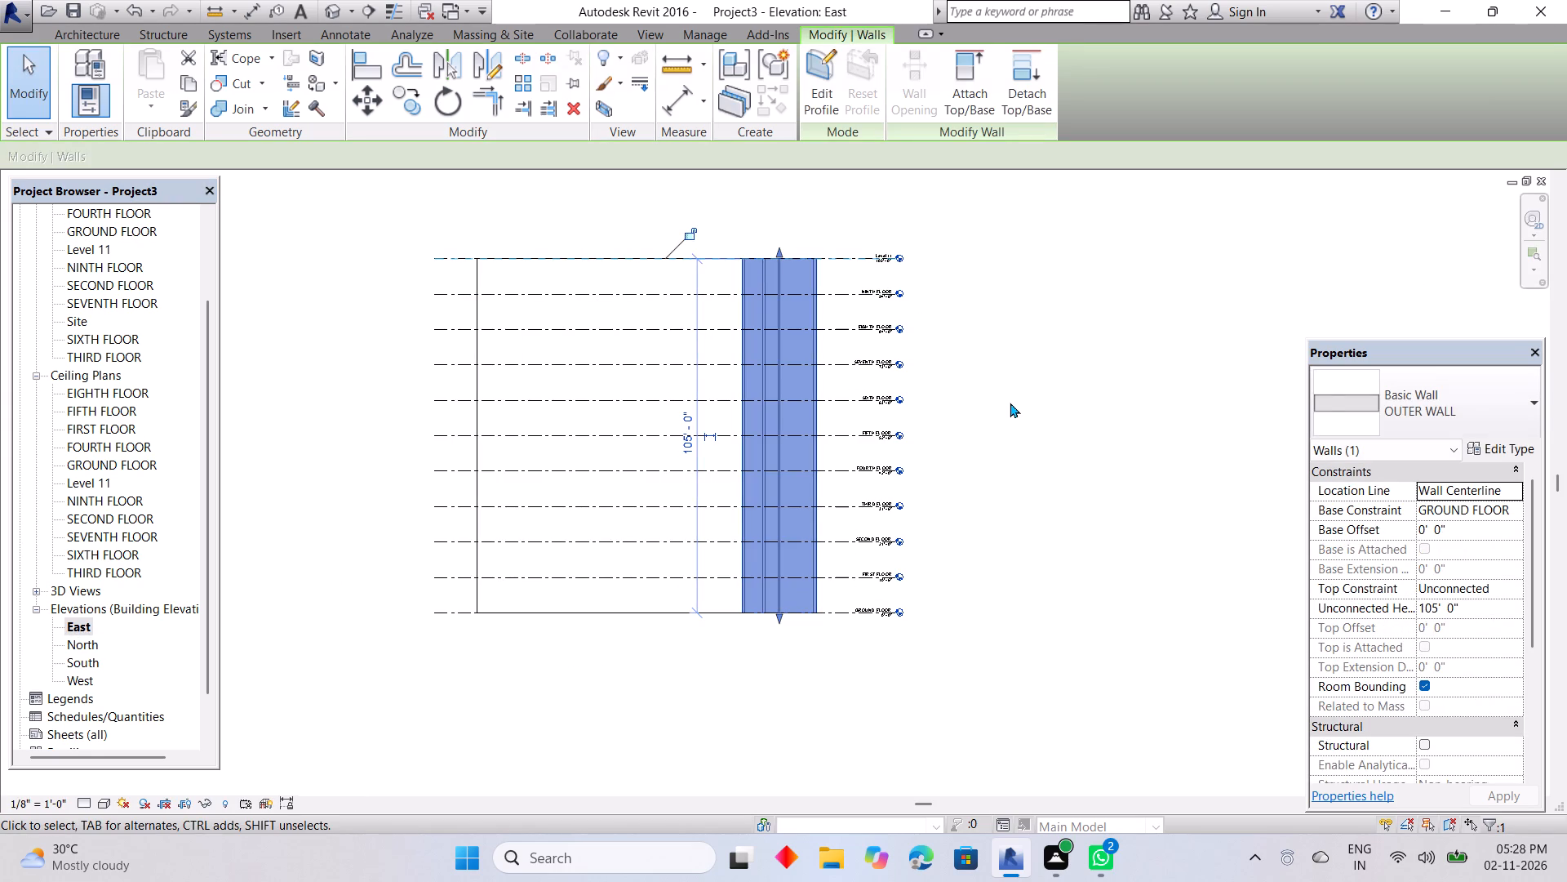
pyautogui.press('Escape')
pyautogui.keyDown('shift'); pyautogui.moveTo(957, 473); pyautogui.dragTo(891, 547, button='middle'); pyautogui.keyUp('shift')
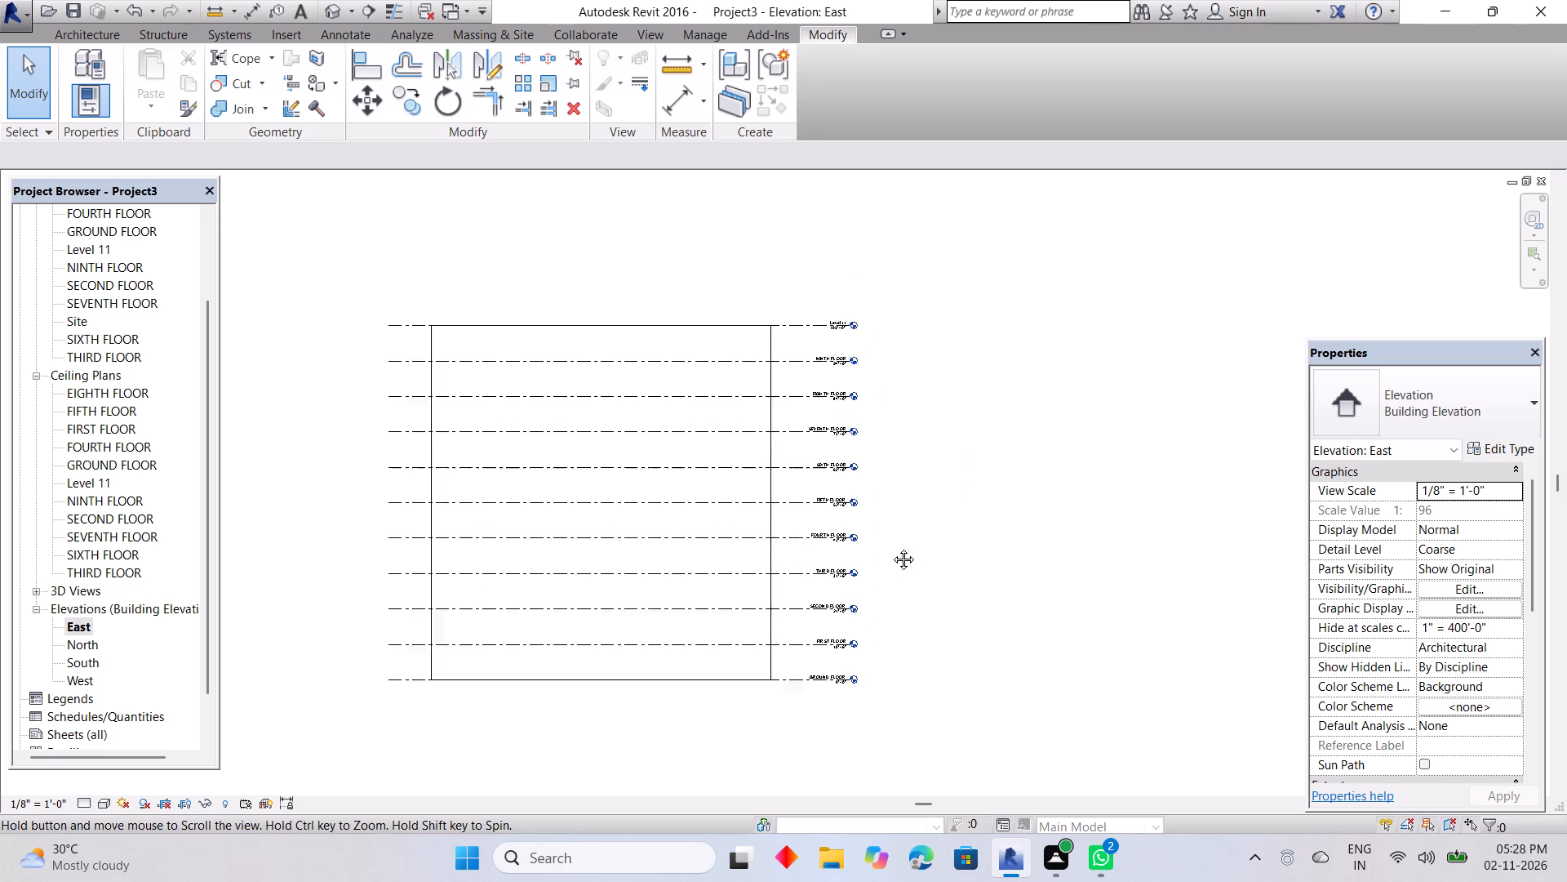
pyautogui.keyDown('shift'); pyautogui.moveTo(891, 547); pyautogui.dragTo(828, 559, button='middle'); pyautogui.keyUp('shift')
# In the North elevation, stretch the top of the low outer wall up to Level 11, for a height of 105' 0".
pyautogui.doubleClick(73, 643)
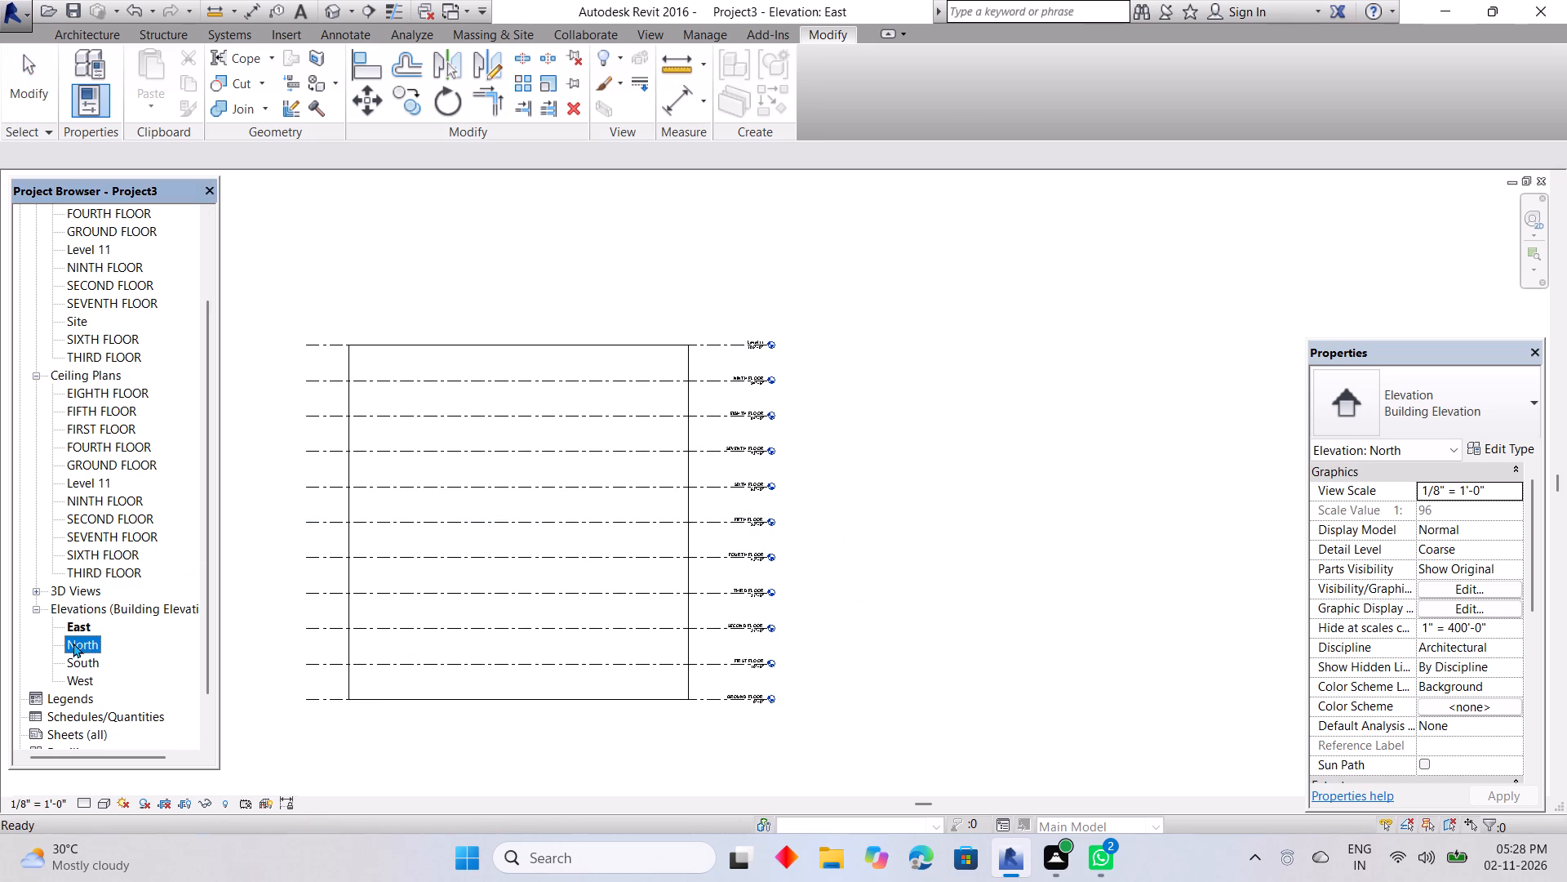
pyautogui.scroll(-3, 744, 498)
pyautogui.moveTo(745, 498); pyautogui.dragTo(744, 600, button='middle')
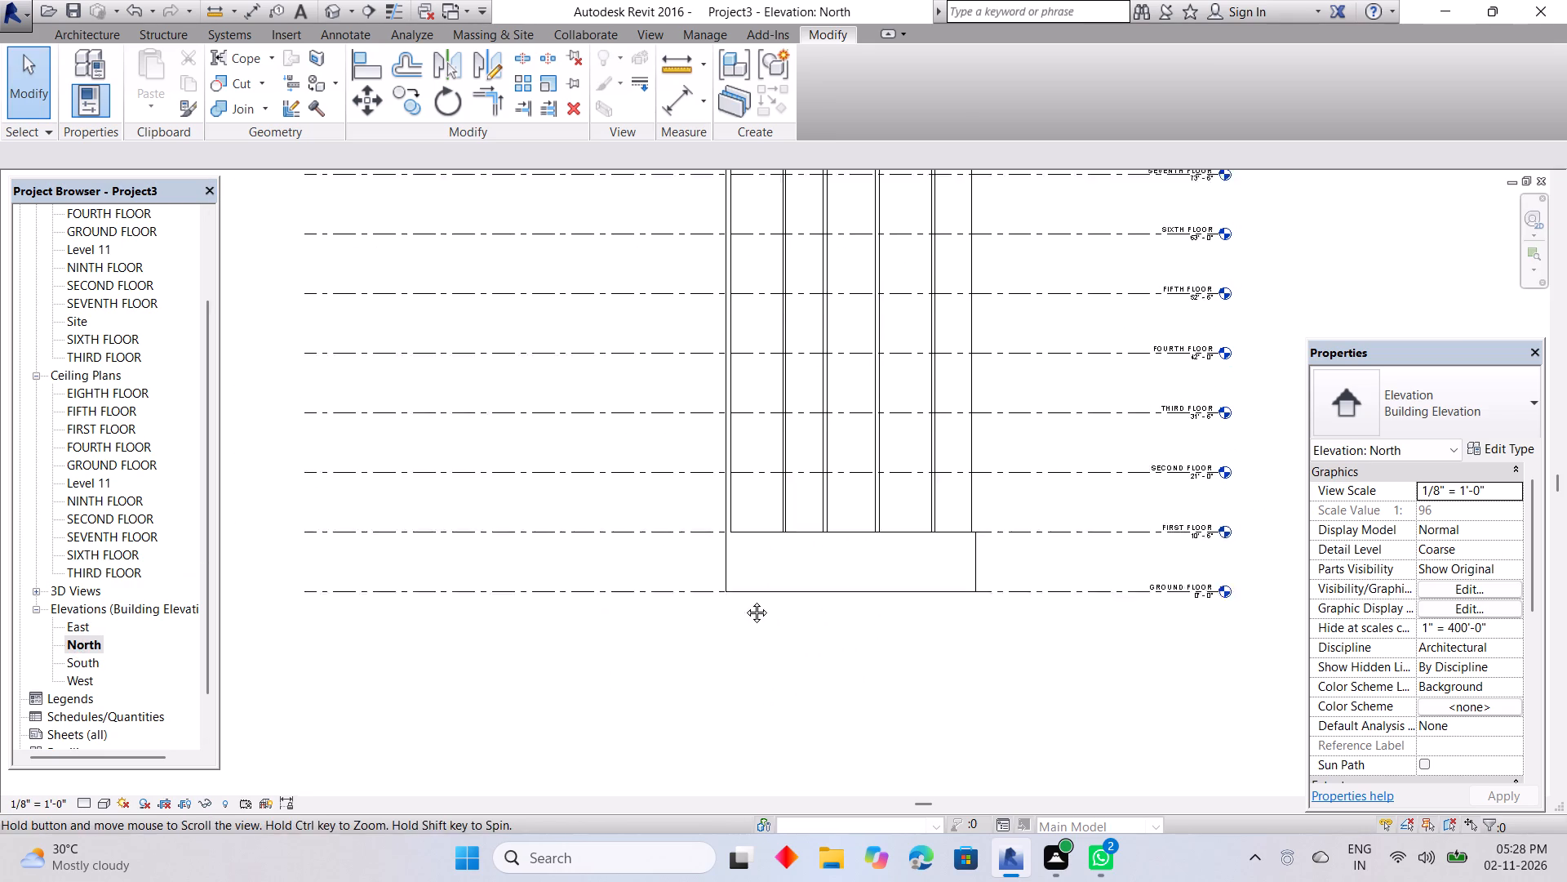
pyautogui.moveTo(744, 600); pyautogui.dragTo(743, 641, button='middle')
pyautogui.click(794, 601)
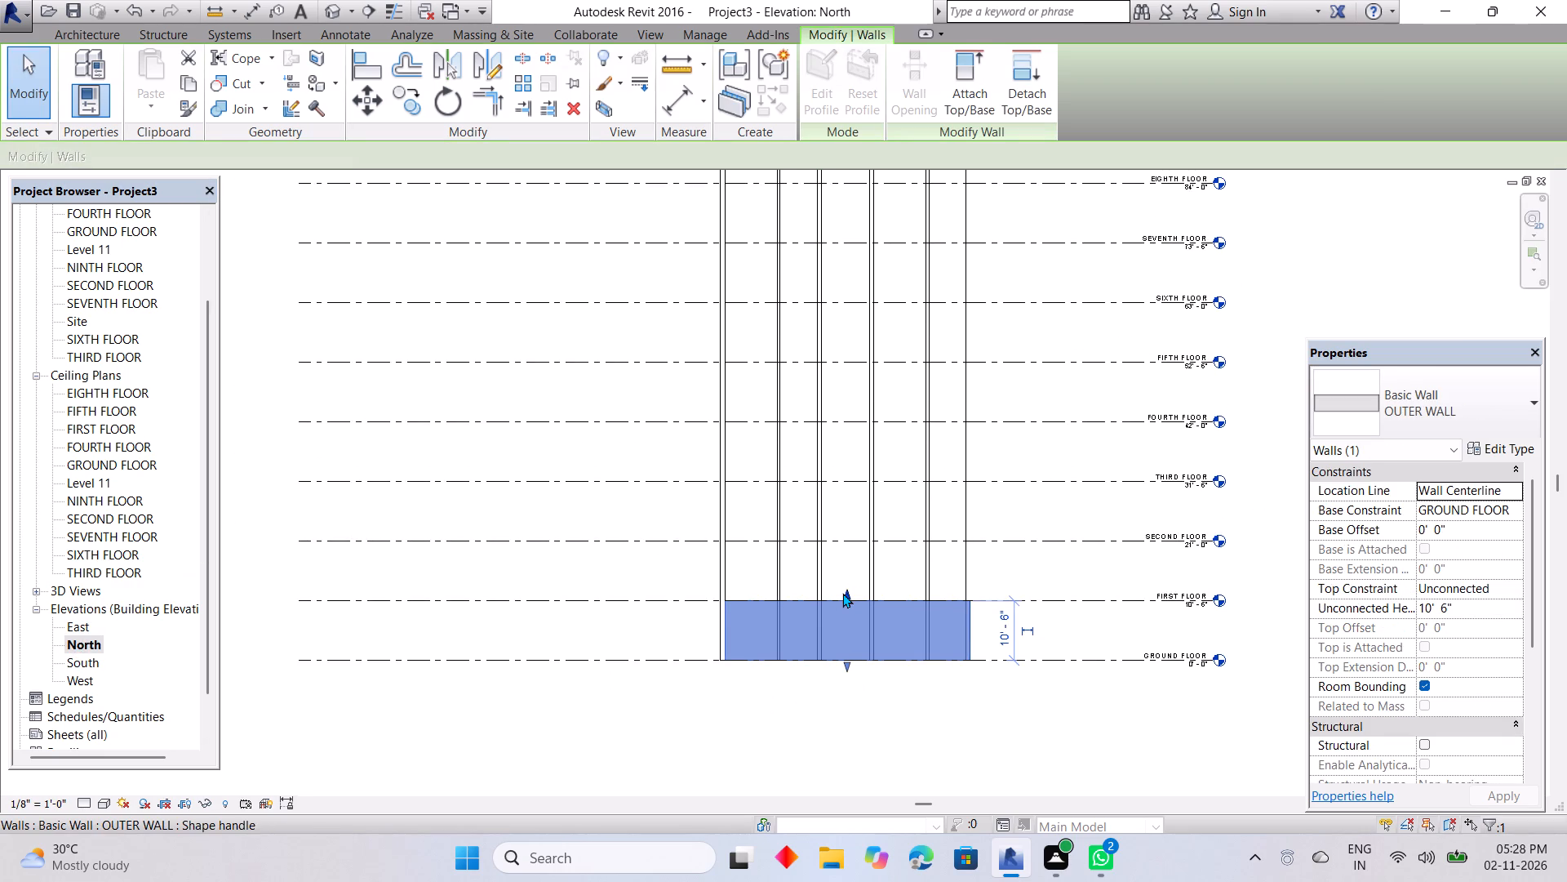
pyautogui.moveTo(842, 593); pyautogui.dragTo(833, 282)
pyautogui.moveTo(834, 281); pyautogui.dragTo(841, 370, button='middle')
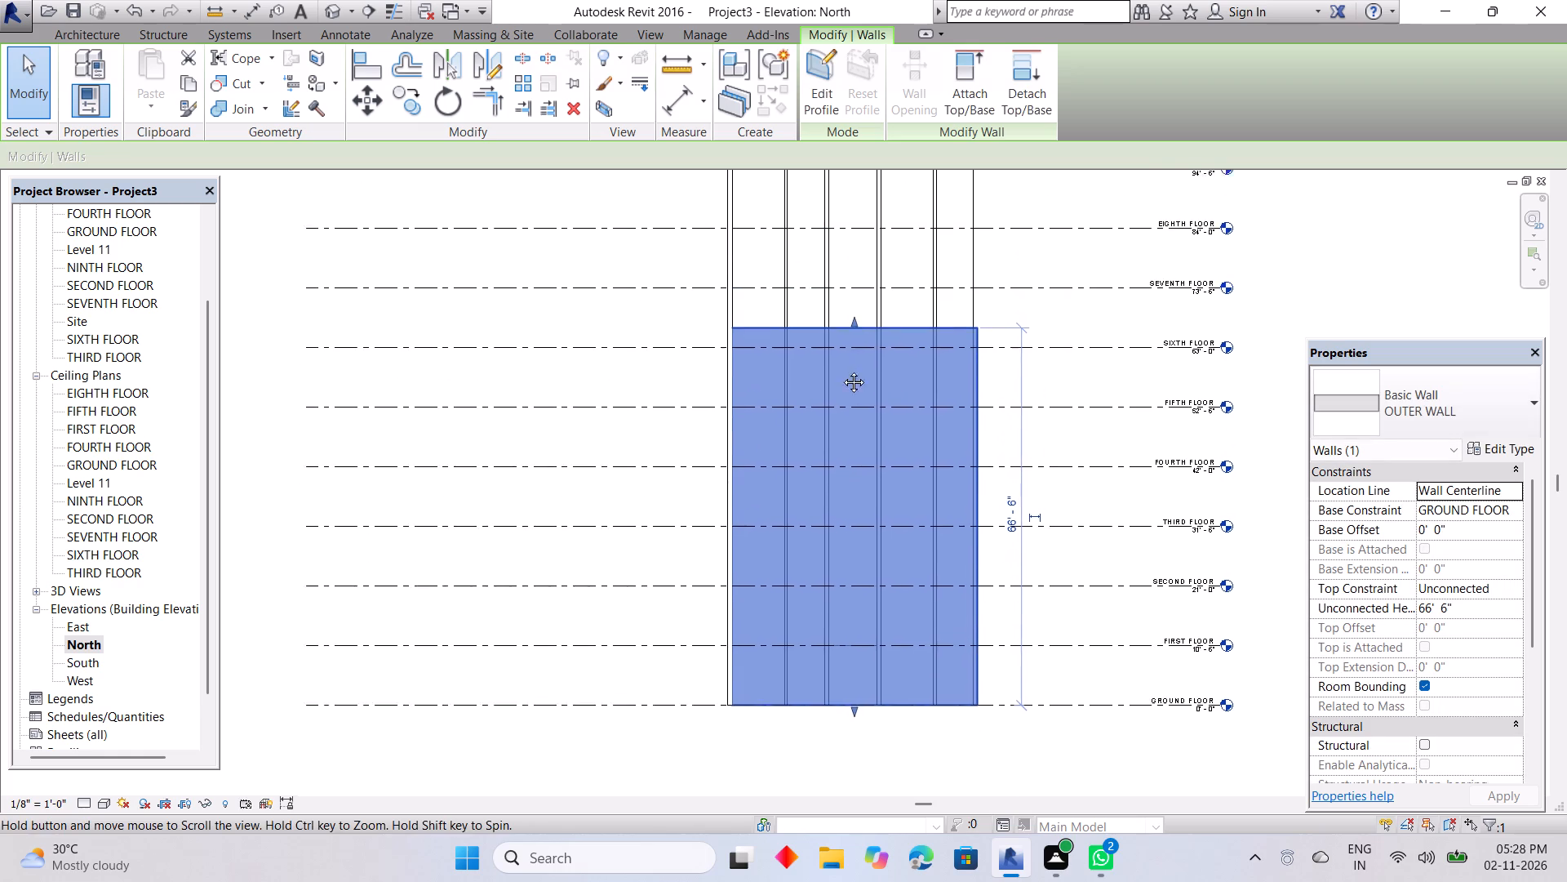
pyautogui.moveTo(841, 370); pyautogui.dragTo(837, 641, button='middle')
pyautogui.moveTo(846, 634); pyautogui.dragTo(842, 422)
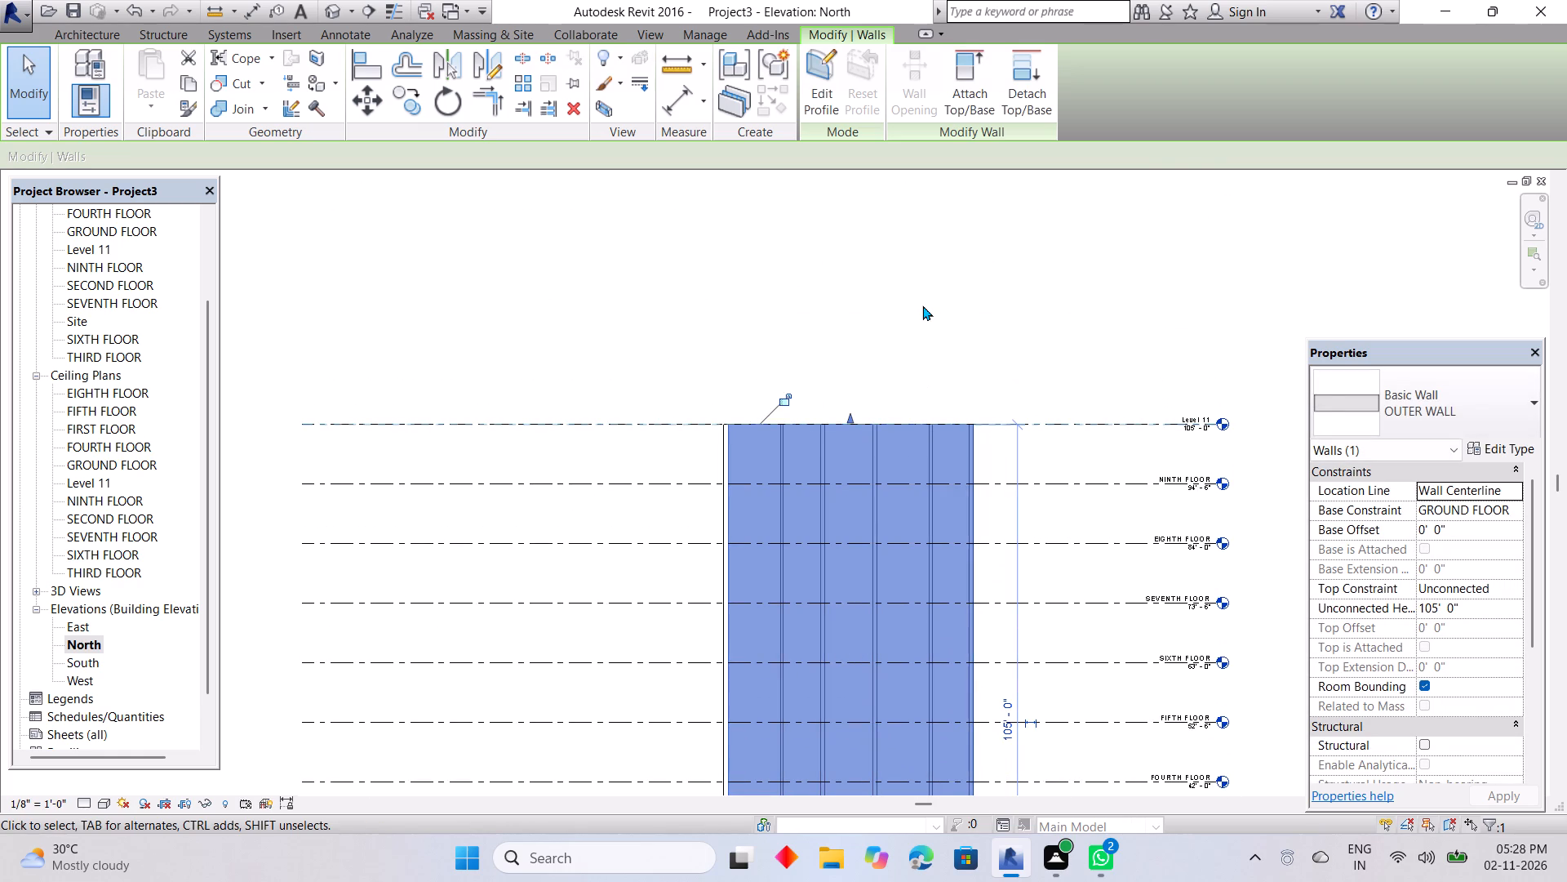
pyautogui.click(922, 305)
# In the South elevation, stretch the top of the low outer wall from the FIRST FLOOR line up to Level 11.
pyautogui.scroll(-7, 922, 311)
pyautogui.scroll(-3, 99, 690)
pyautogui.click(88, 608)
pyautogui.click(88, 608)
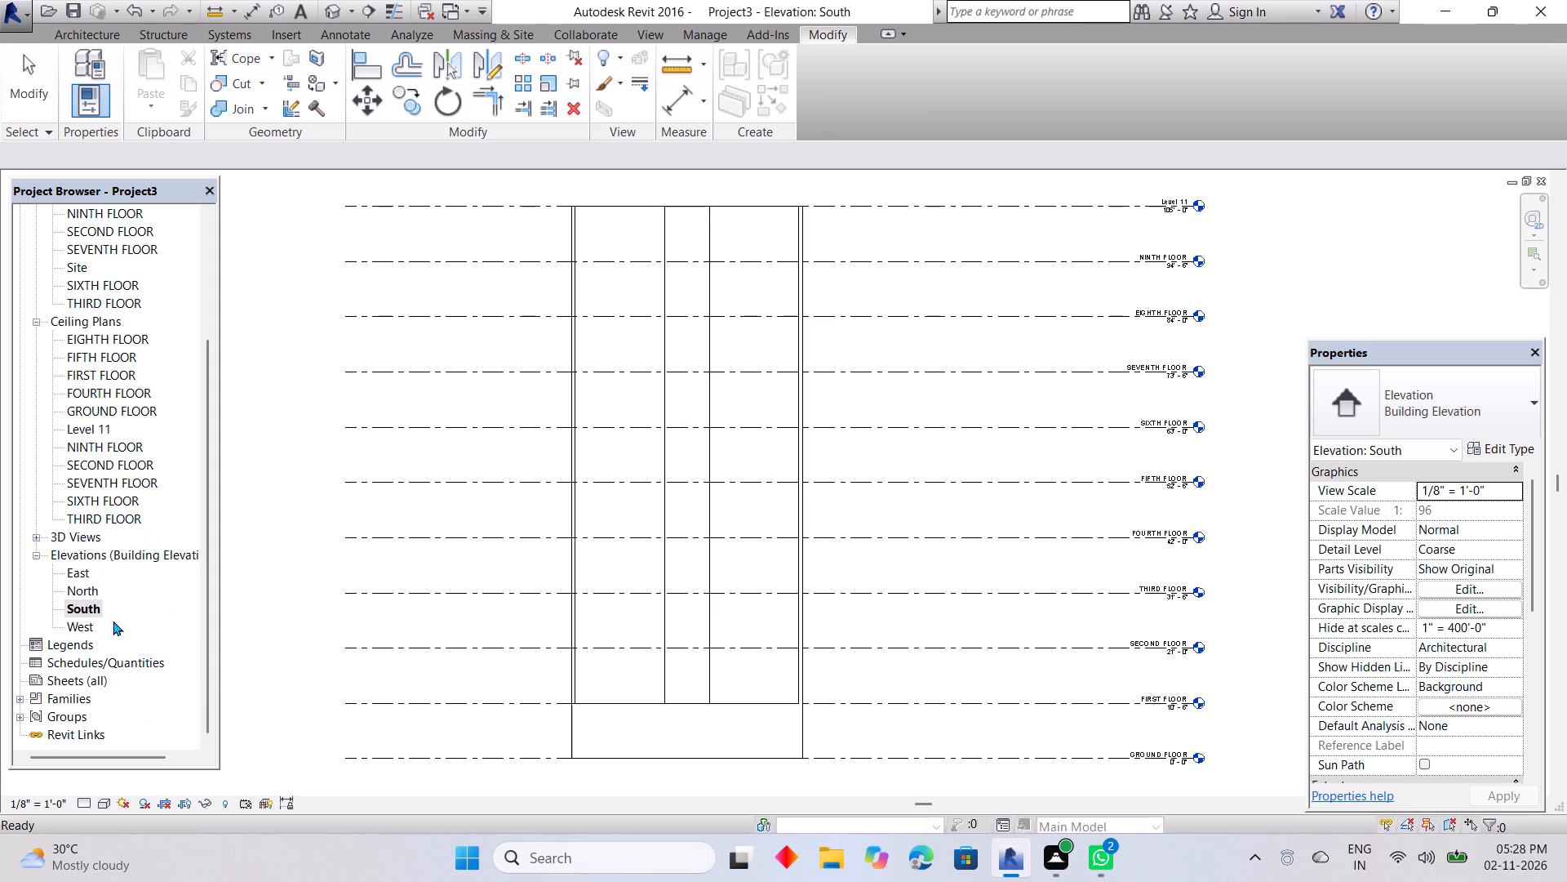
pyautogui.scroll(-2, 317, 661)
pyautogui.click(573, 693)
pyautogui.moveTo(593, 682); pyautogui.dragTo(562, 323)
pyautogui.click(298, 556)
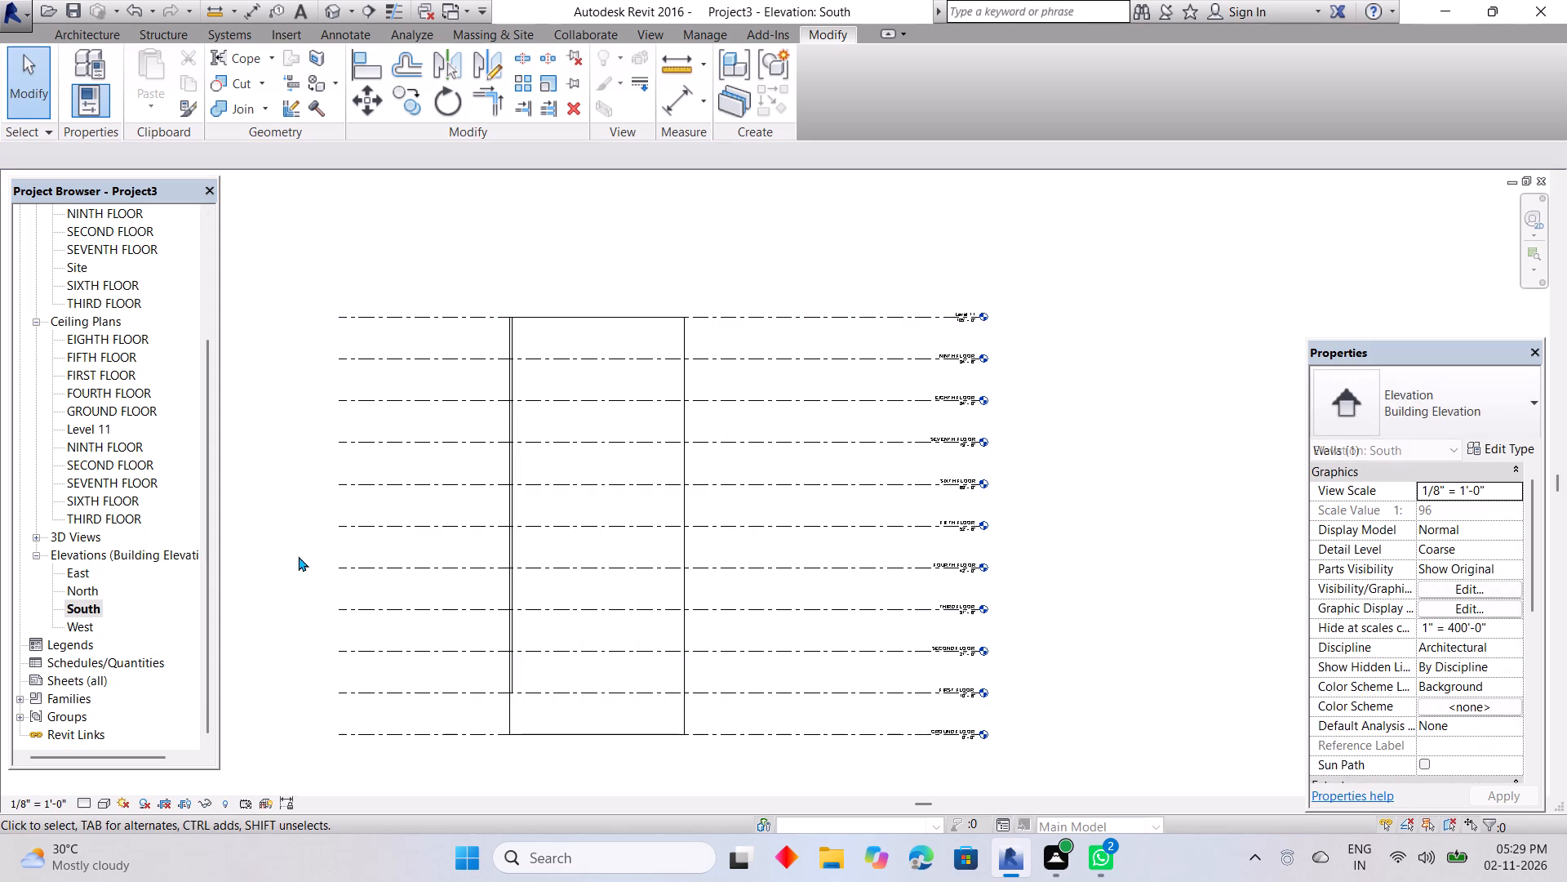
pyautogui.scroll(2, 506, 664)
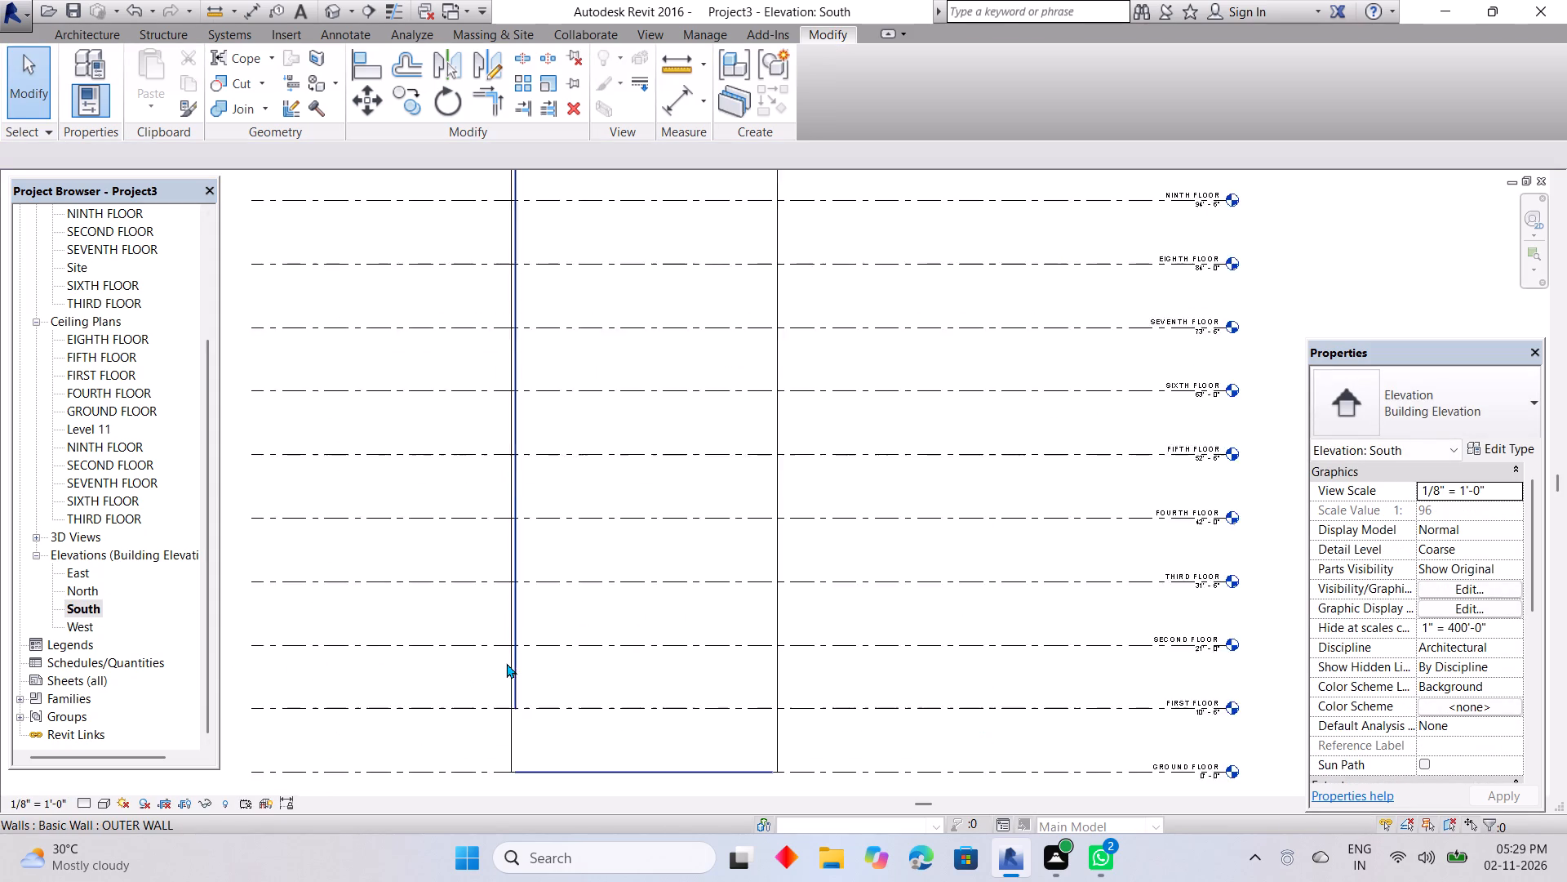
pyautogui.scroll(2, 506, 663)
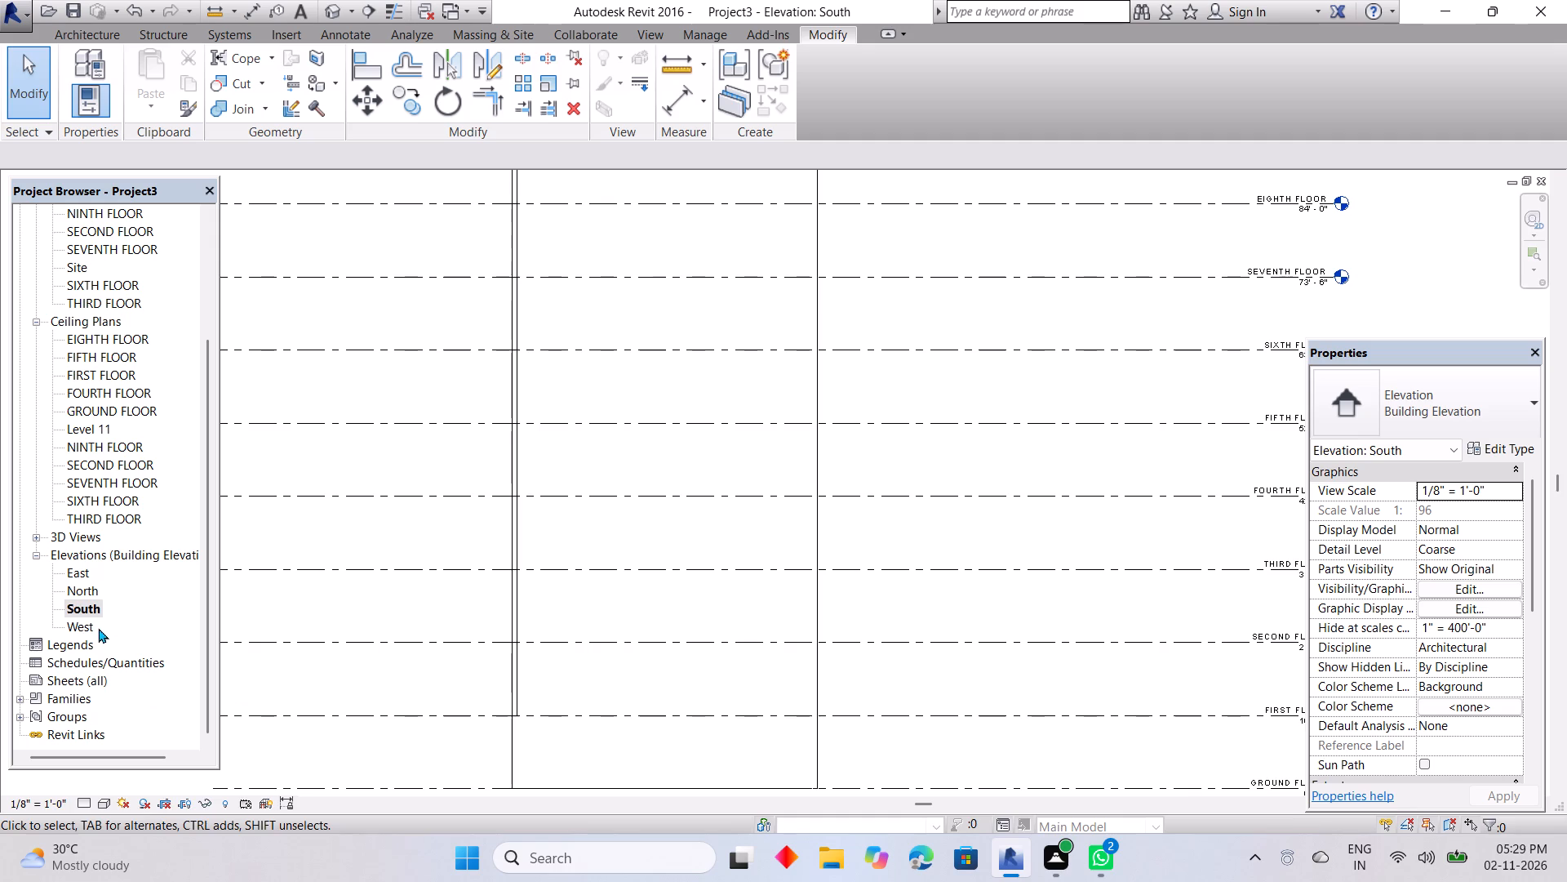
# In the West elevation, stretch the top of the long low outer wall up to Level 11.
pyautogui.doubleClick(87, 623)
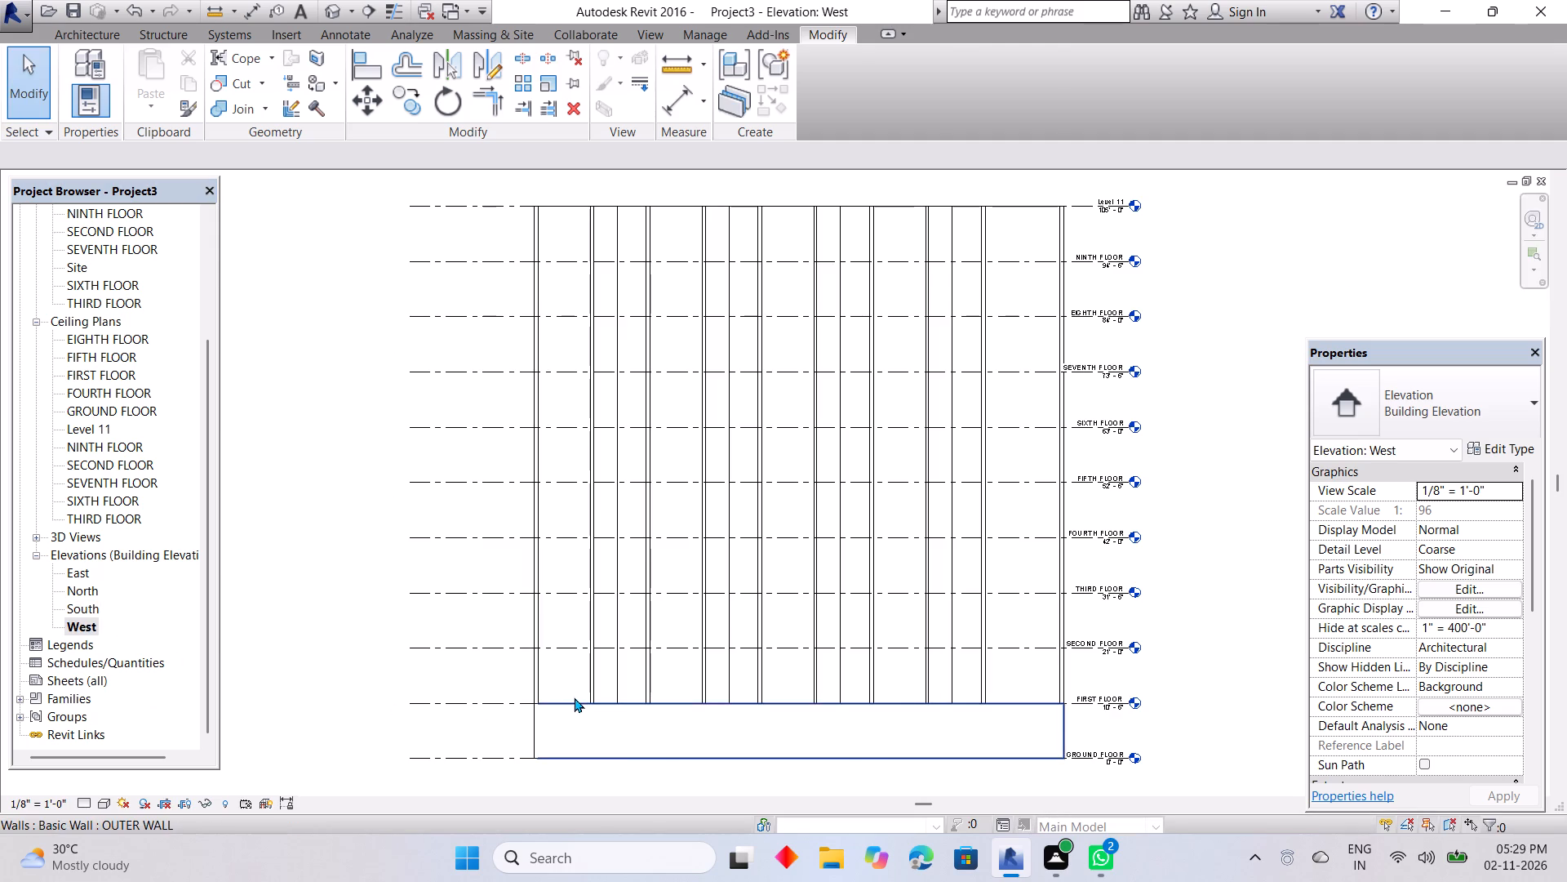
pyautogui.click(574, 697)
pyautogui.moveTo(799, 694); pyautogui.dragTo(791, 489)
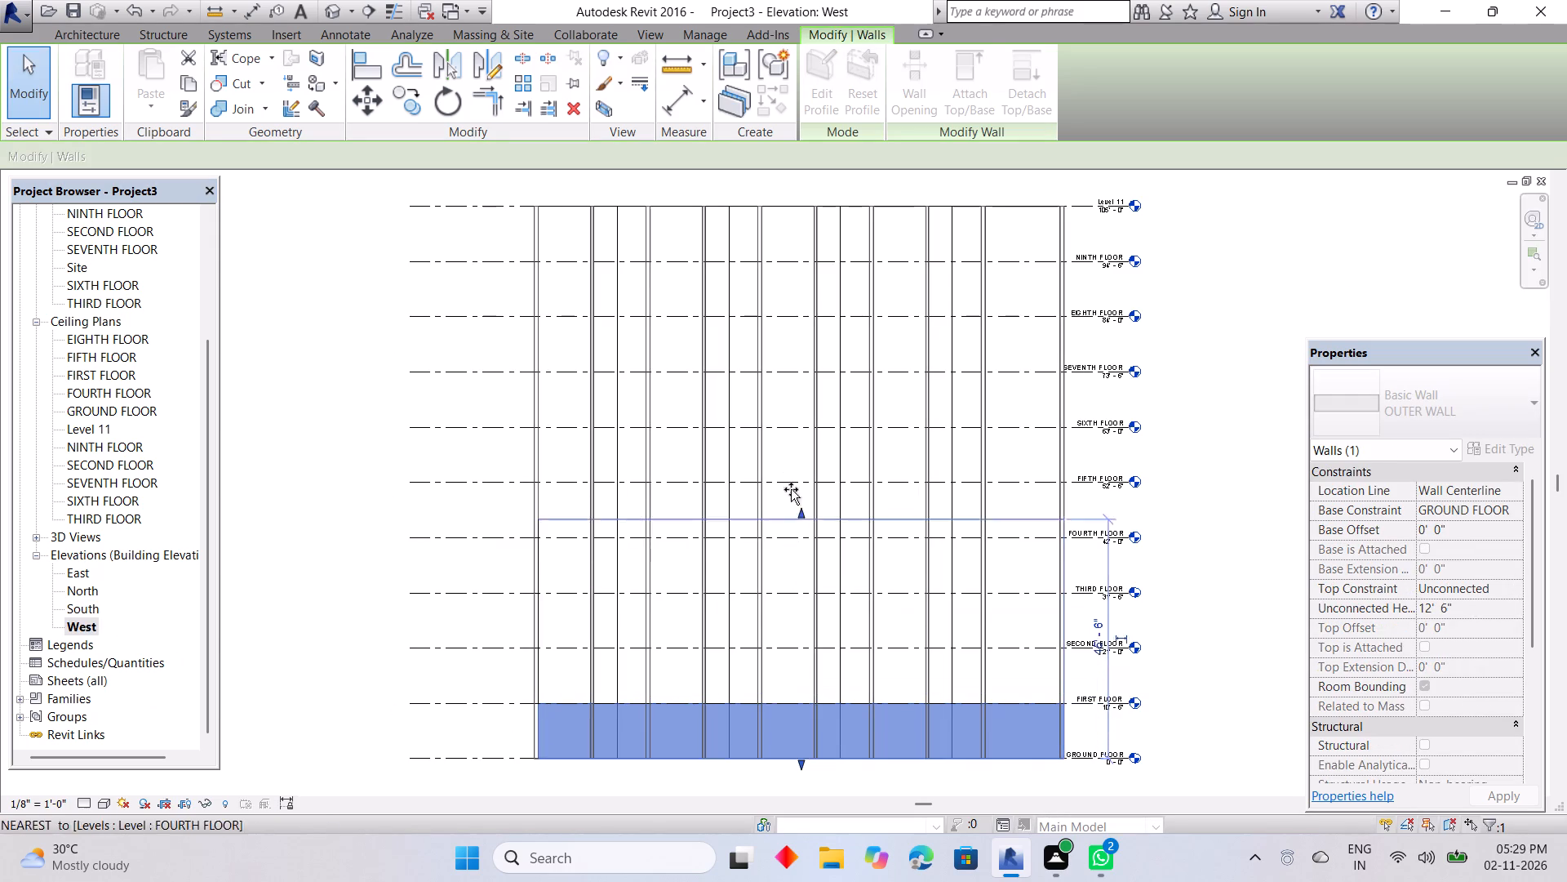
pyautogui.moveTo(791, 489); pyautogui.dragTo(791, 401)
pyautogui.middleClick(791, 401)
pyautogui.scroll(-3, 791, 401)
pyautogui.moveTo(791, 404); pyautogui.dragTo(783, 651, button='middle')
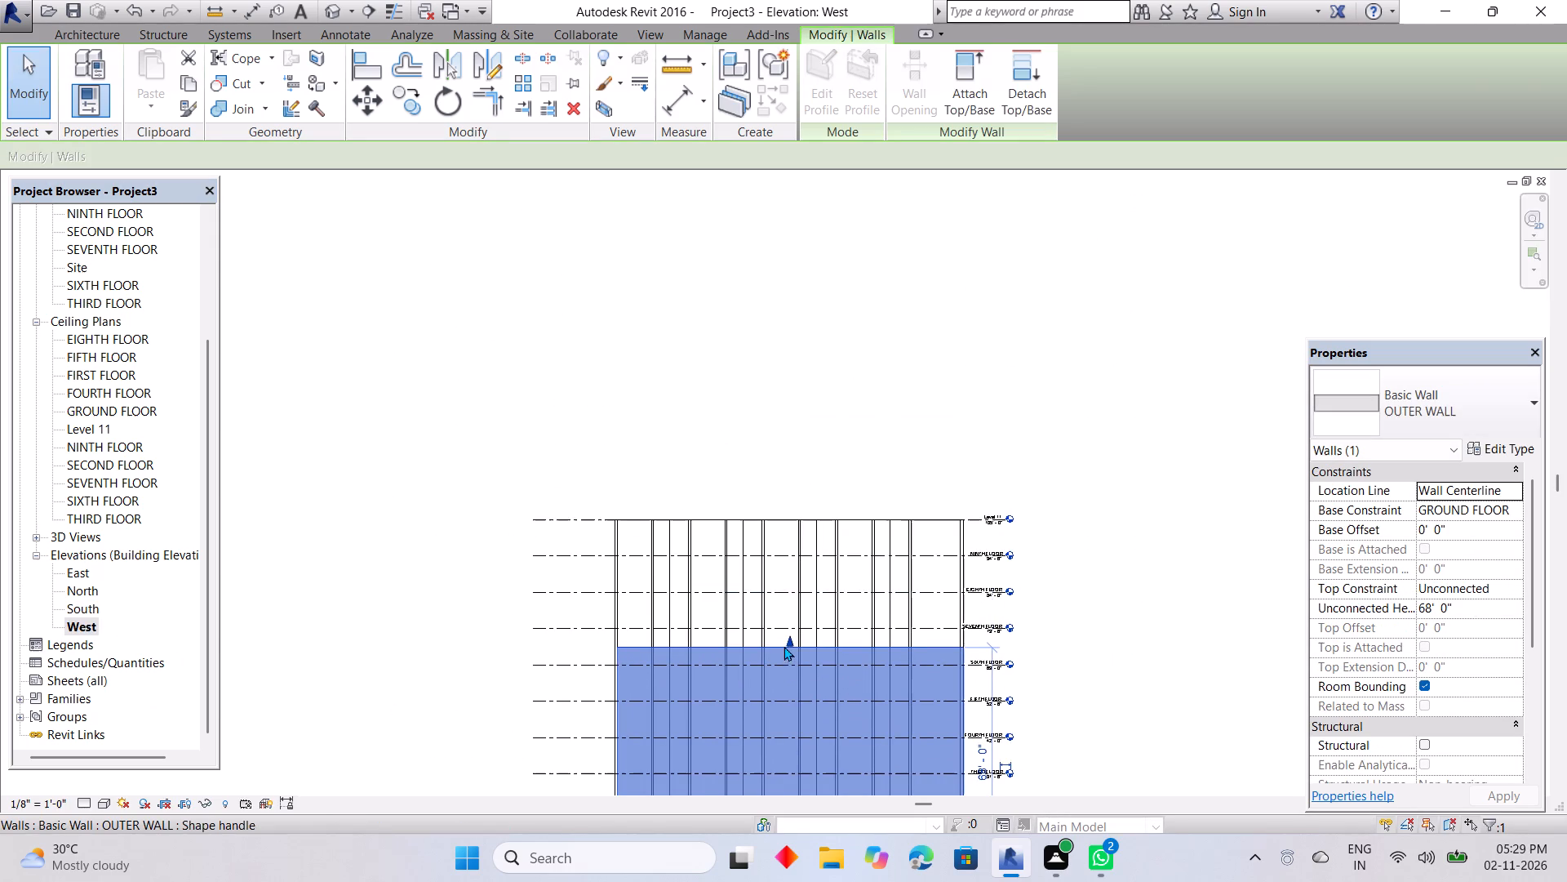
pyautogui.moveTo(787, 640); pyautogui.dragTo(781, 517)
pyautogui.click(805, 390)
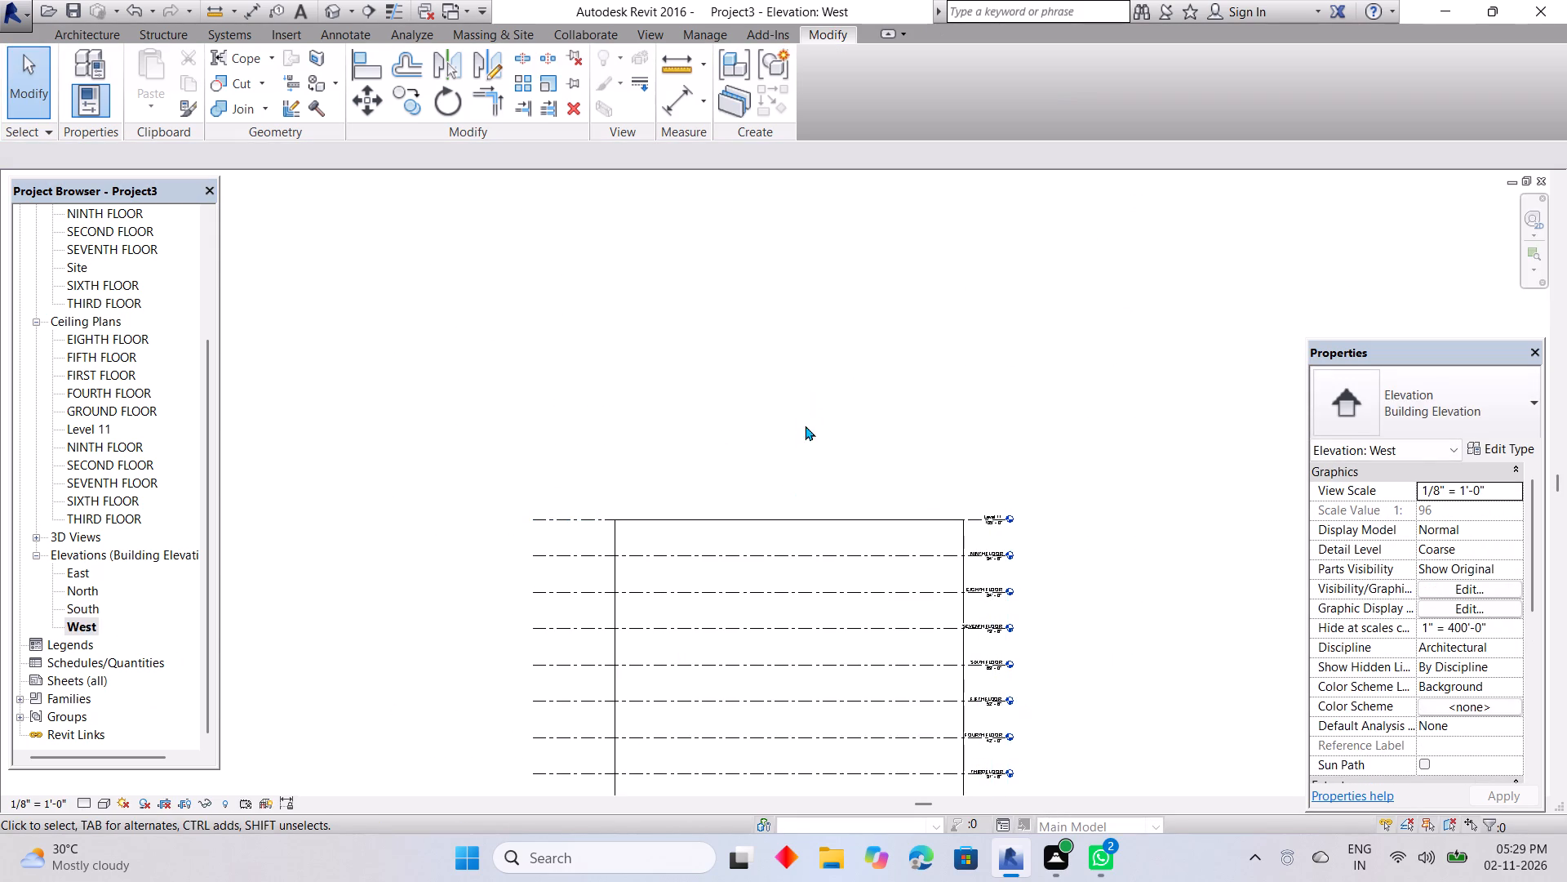
# Examine the outer and inner walls of the full-height building from all sides in the 3D view.
pyautogui.scroll(-6, 775, 569)
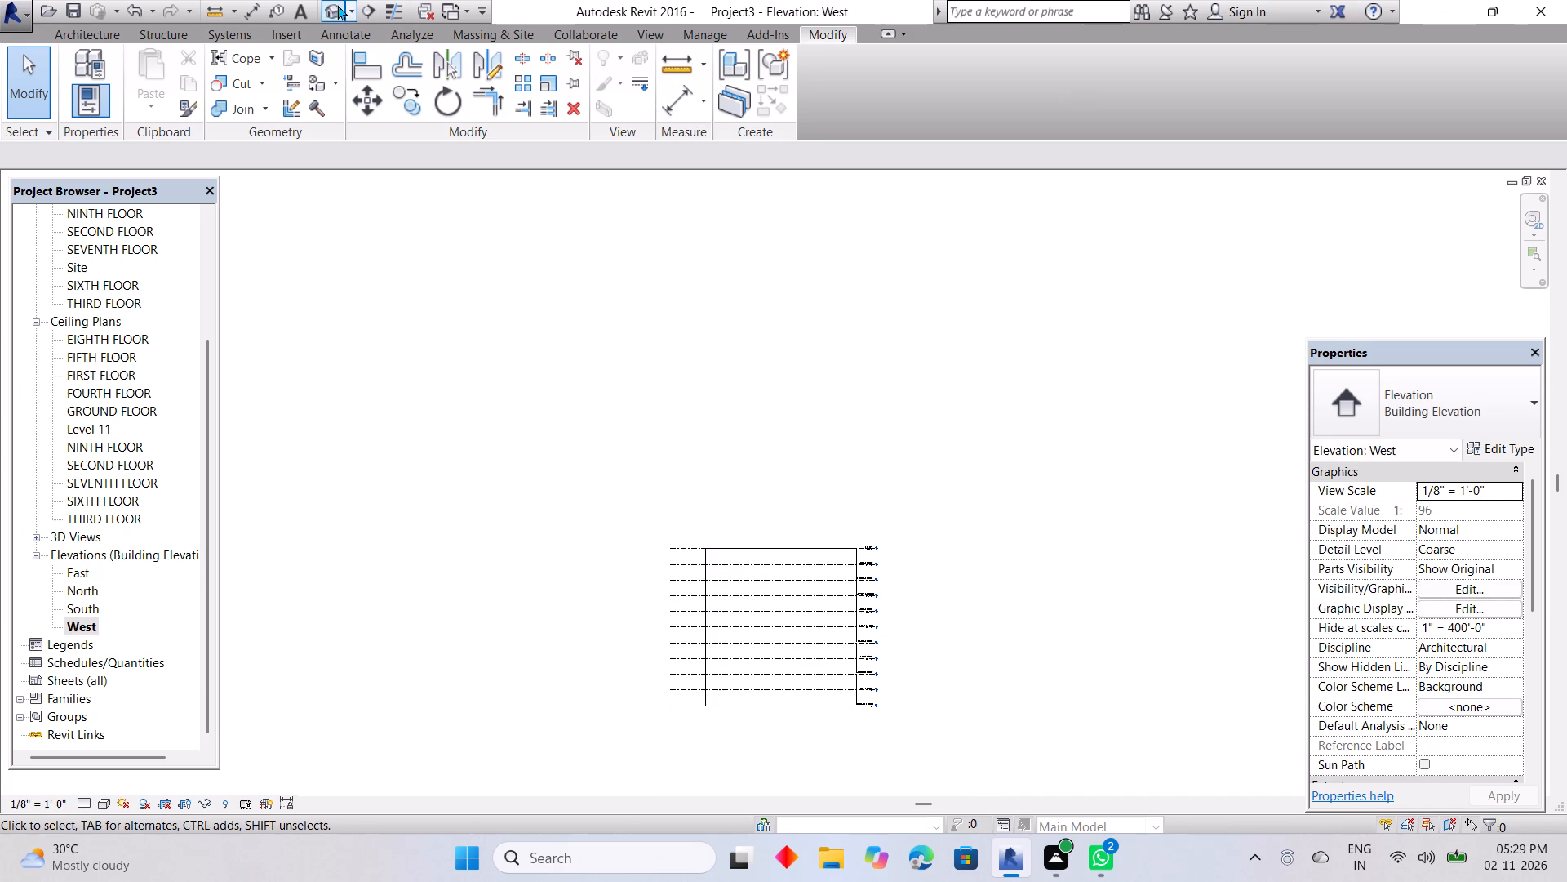
pyautogui.click(332, 5)
pyautogui.keyDown('shift'); pyautogui.moveTo(702, 691); pyautogui.dragTo(704, 690, button='middle'); pyautogui.keyUp('shift')
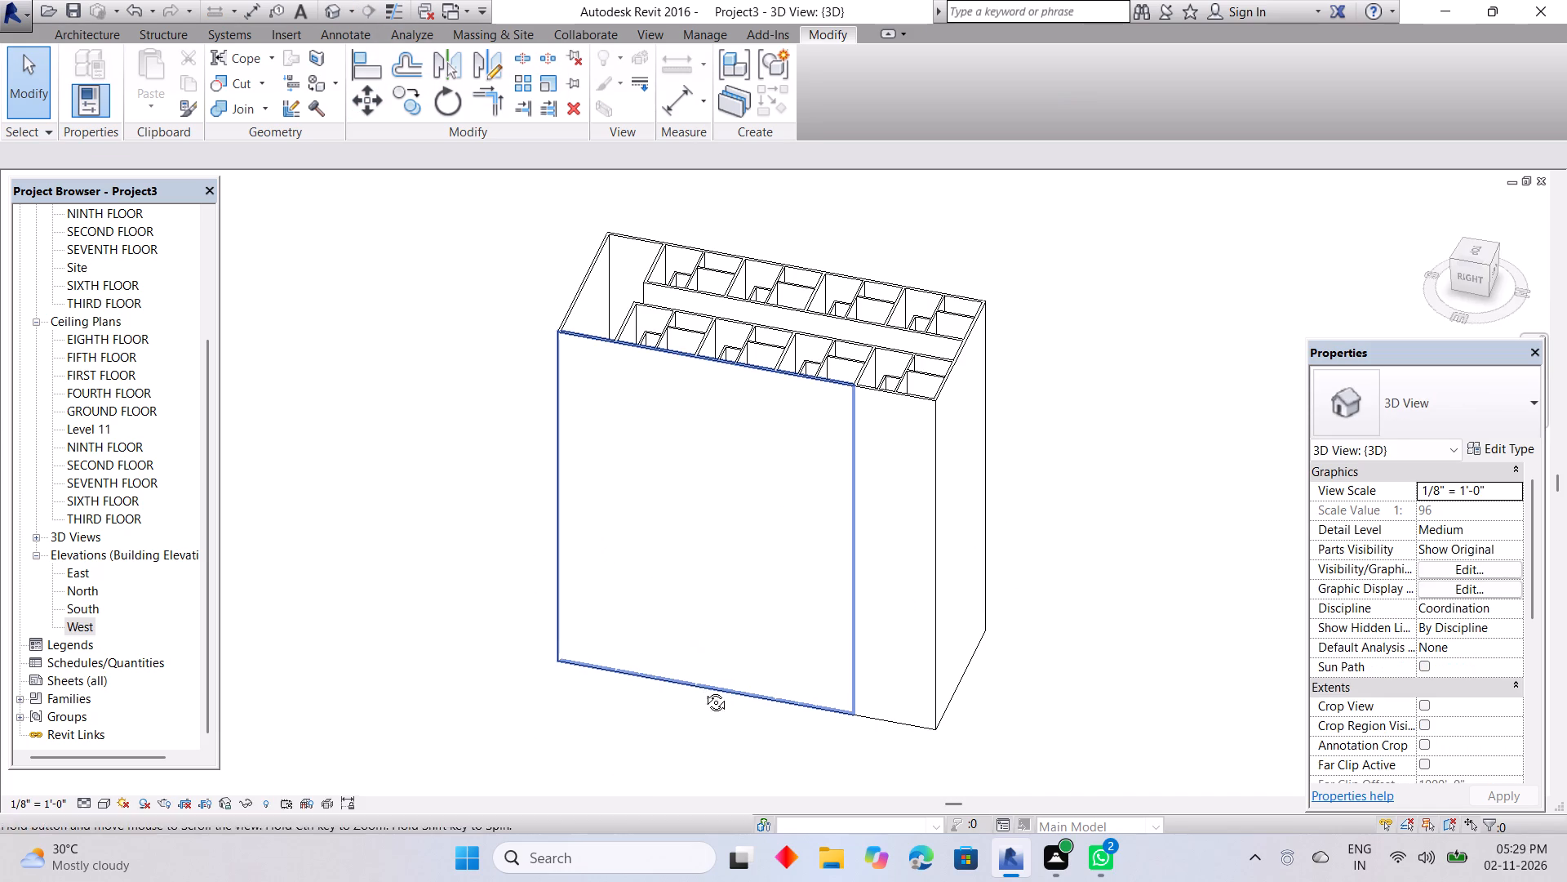
pyautogui.keyDown('shift'); pyautogui.moveTo(704, 690); pyautogui.dragTo(718, 571, button='middle'); pyautogui.keyUp('shift')
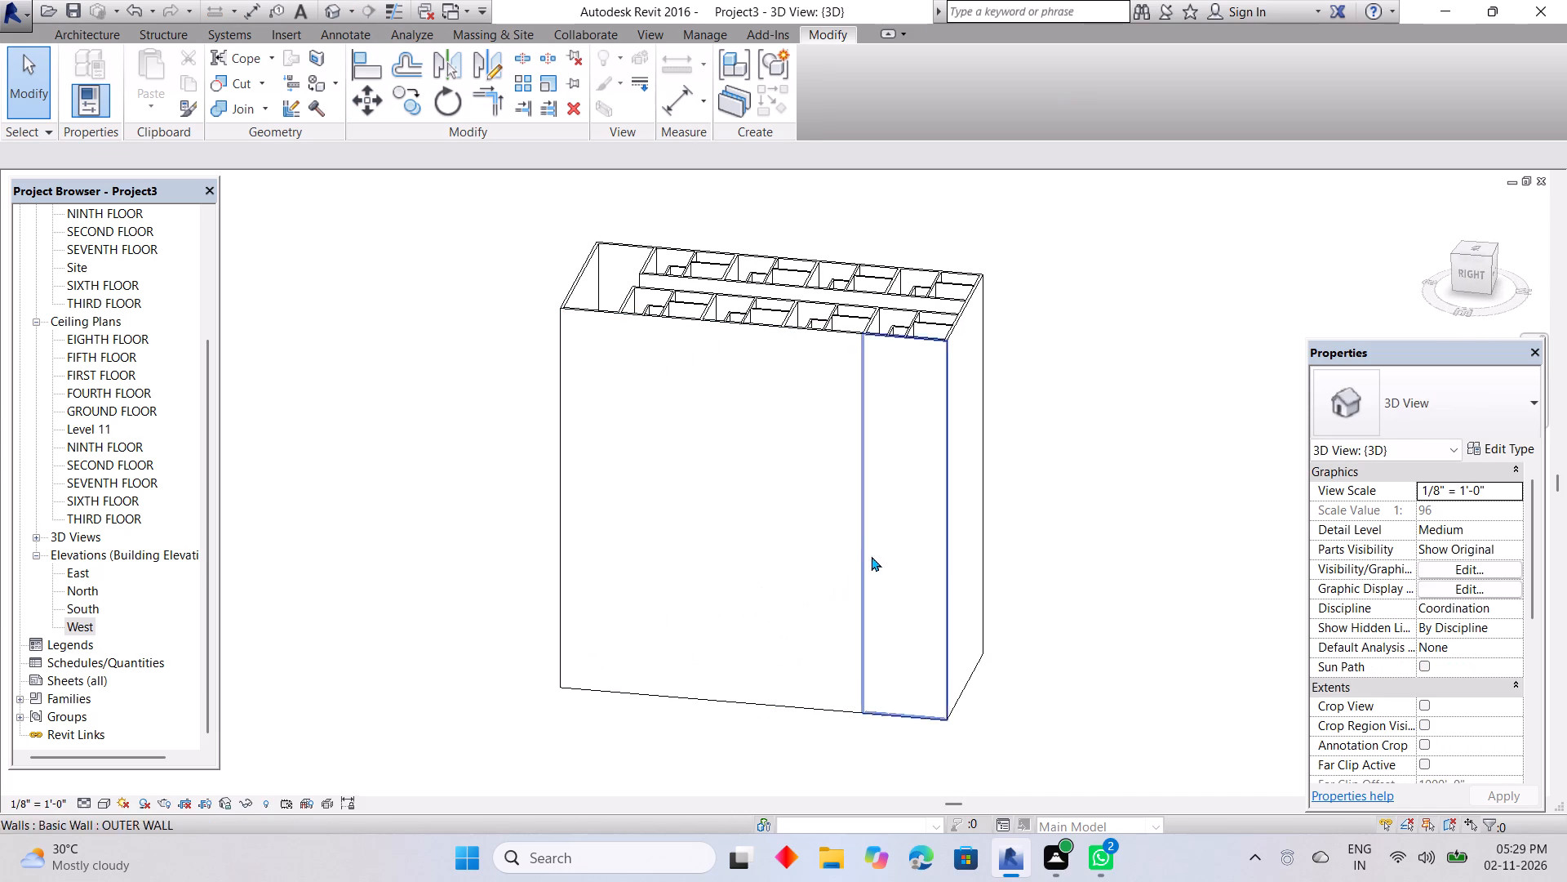
pyautogui.scroll(1, 872, 554)
pyautogui.keyDown('shift'); pyautogui.moveTo(876, 551); pyautogui.dragTo(934, 554, button='middle'); pyautogui.keyUp('shift')
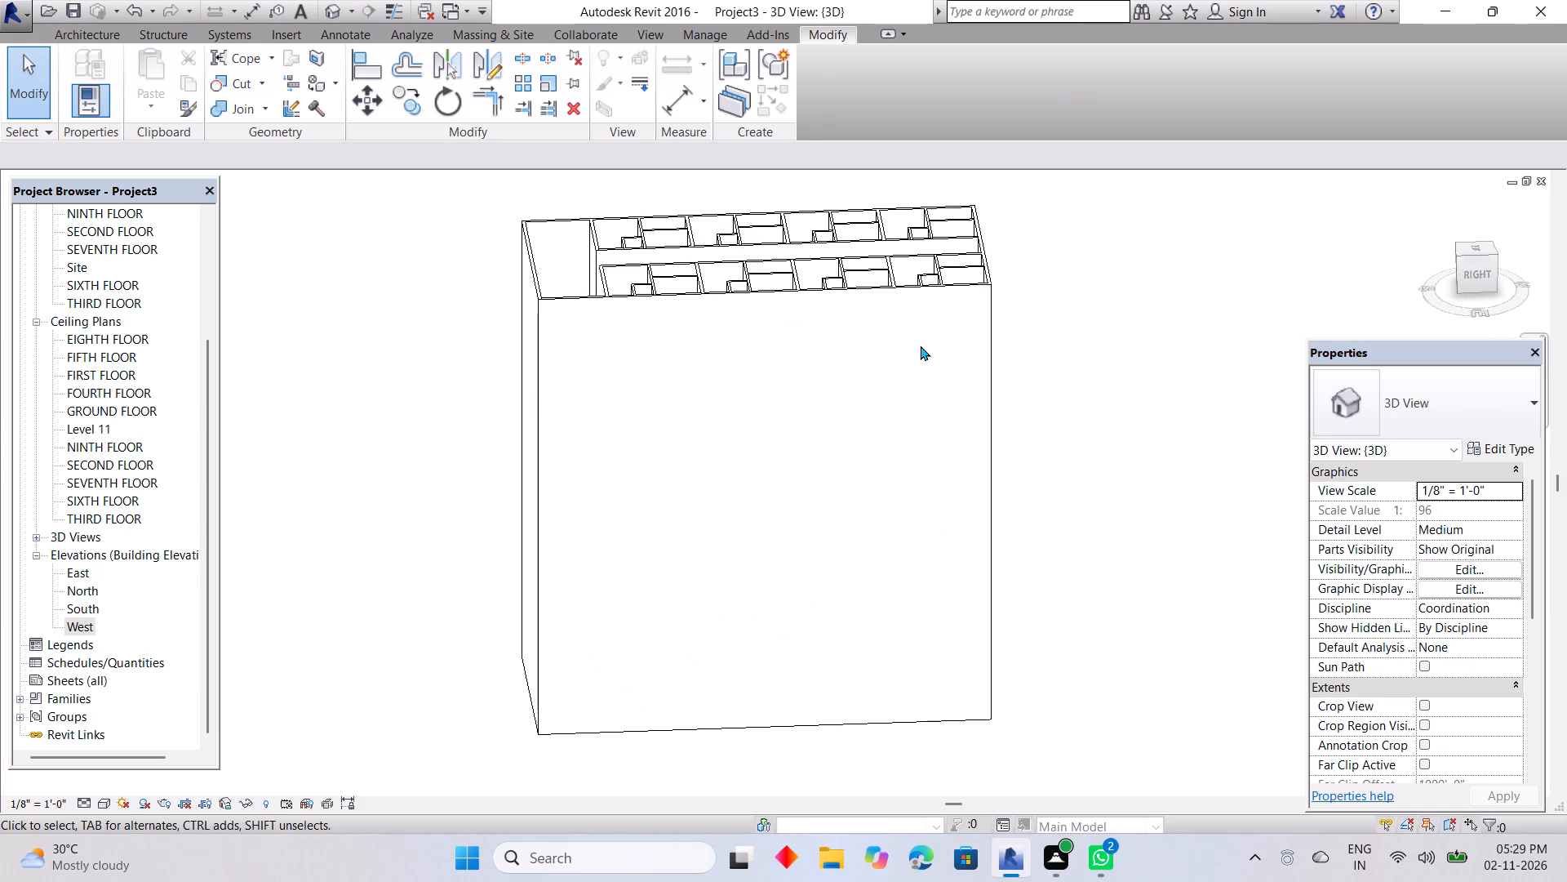
pyautogui.moveTo(920, 306); pyautogui.dragTo(1185, 503, button='middle')
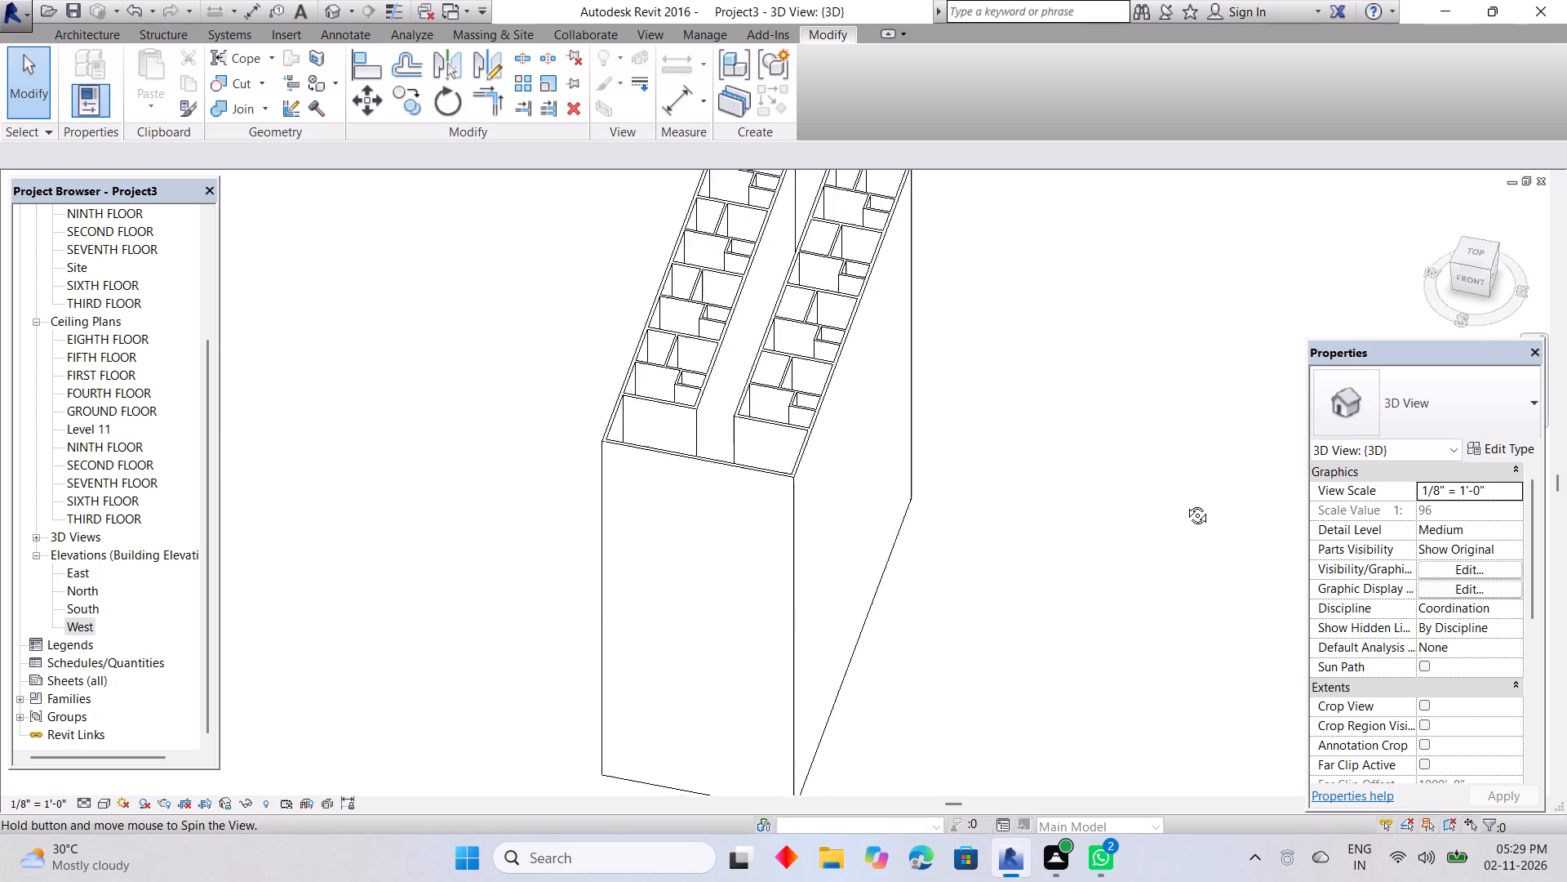
pyautogui.moveTo(1185, 503); pyautogui.dragTo(1192, 505, button='middle')
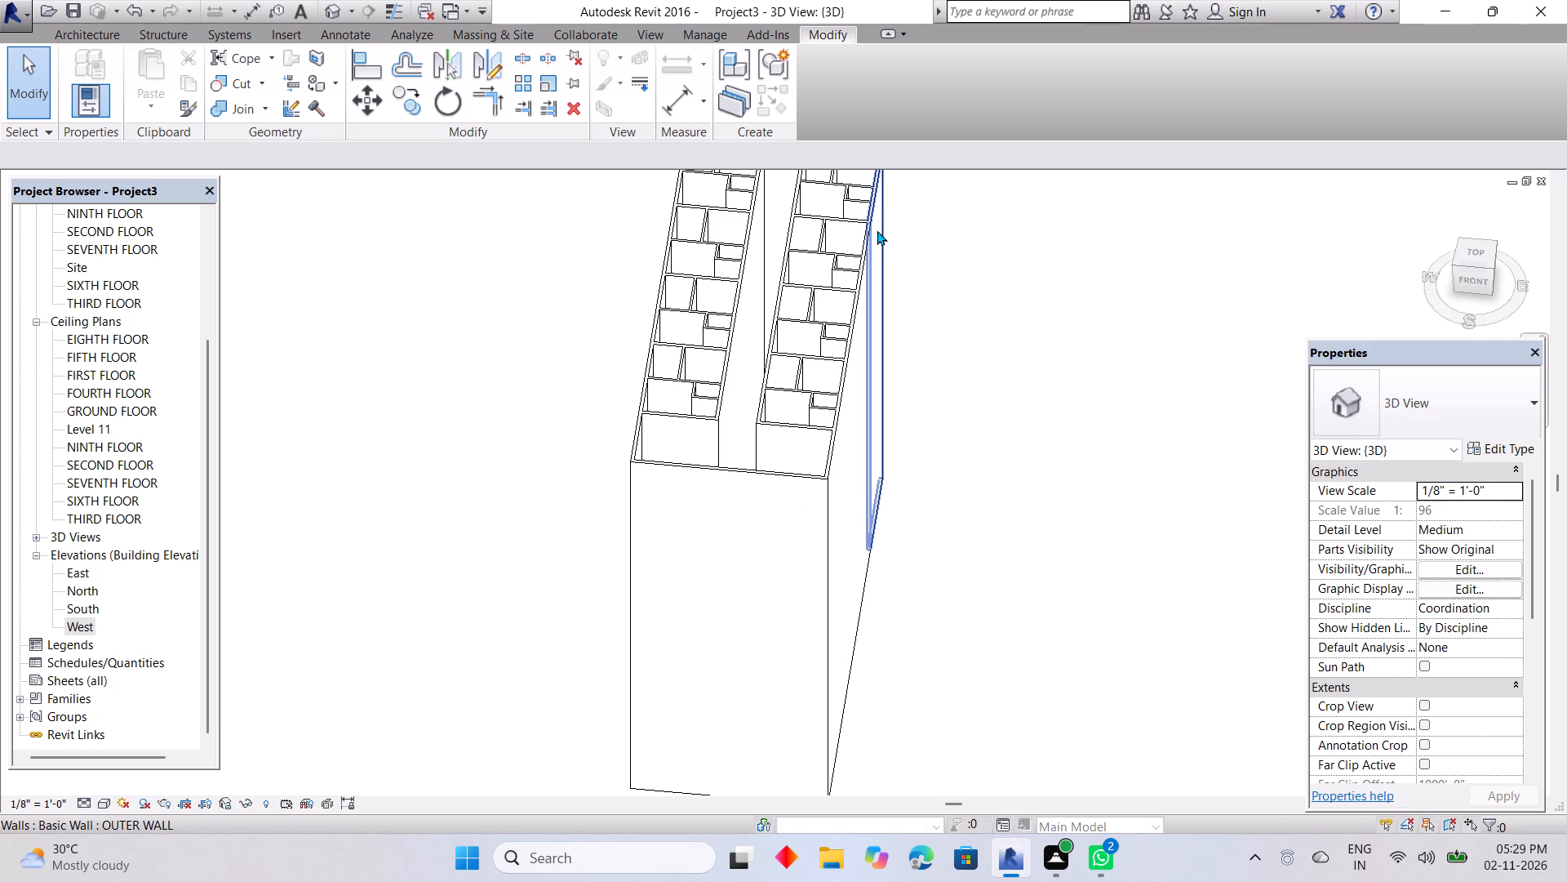
pyautogui.moveTo(877, 230); pyautogui.dragTo(344, 266, button='middle')
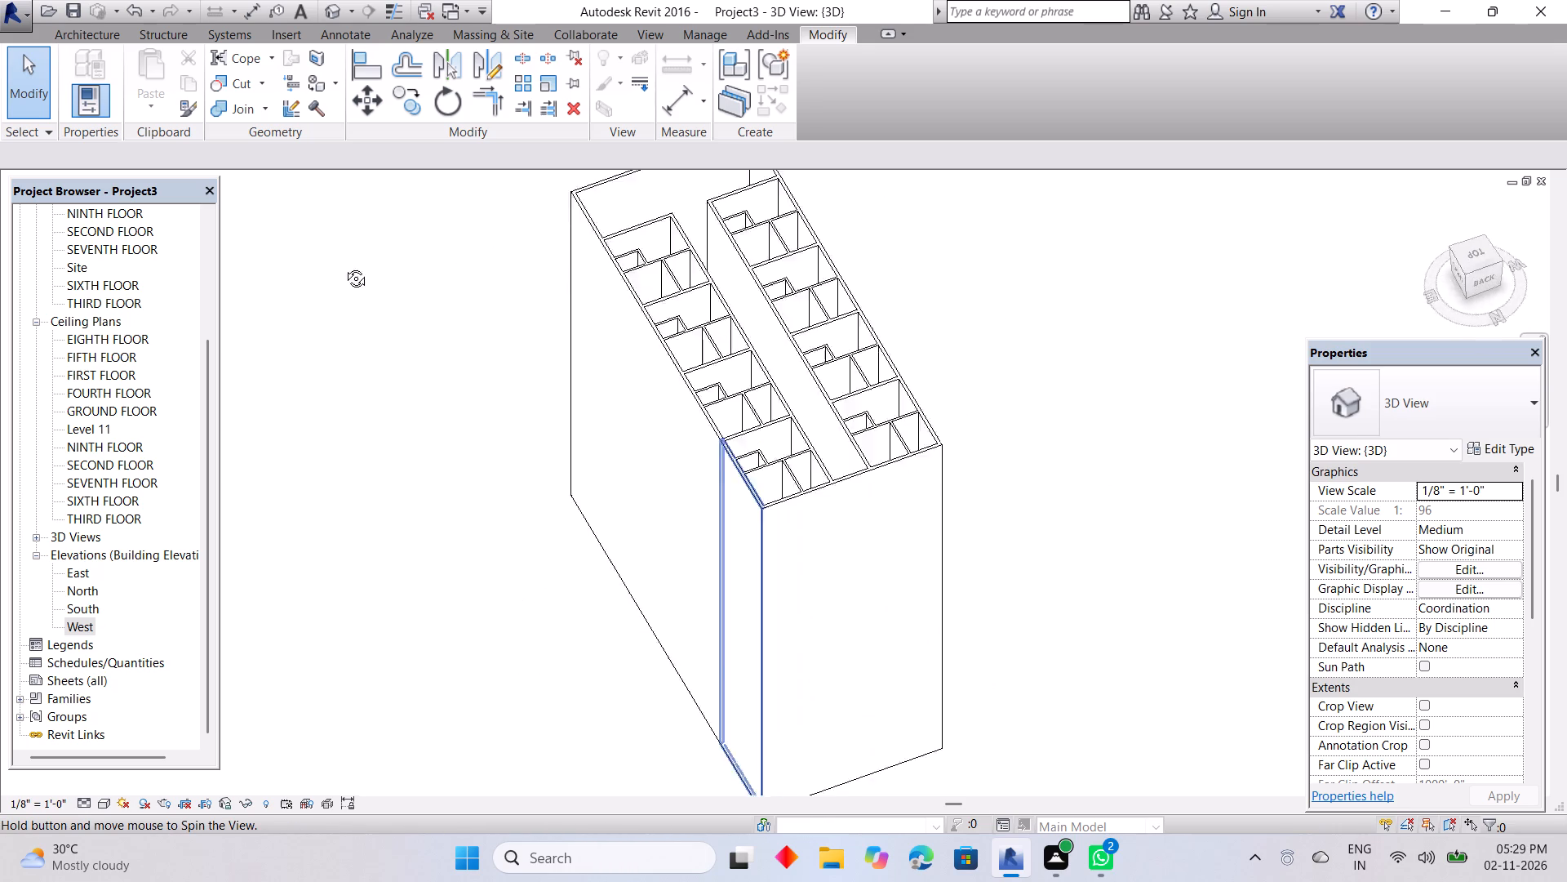
pyautogui.moveTo(344, 266); pyautogui.dragTo(296, 276, button='middle')
pyautogui.moveTo(668, 542); pyautogui.dragTo(948, 617, button='middle')
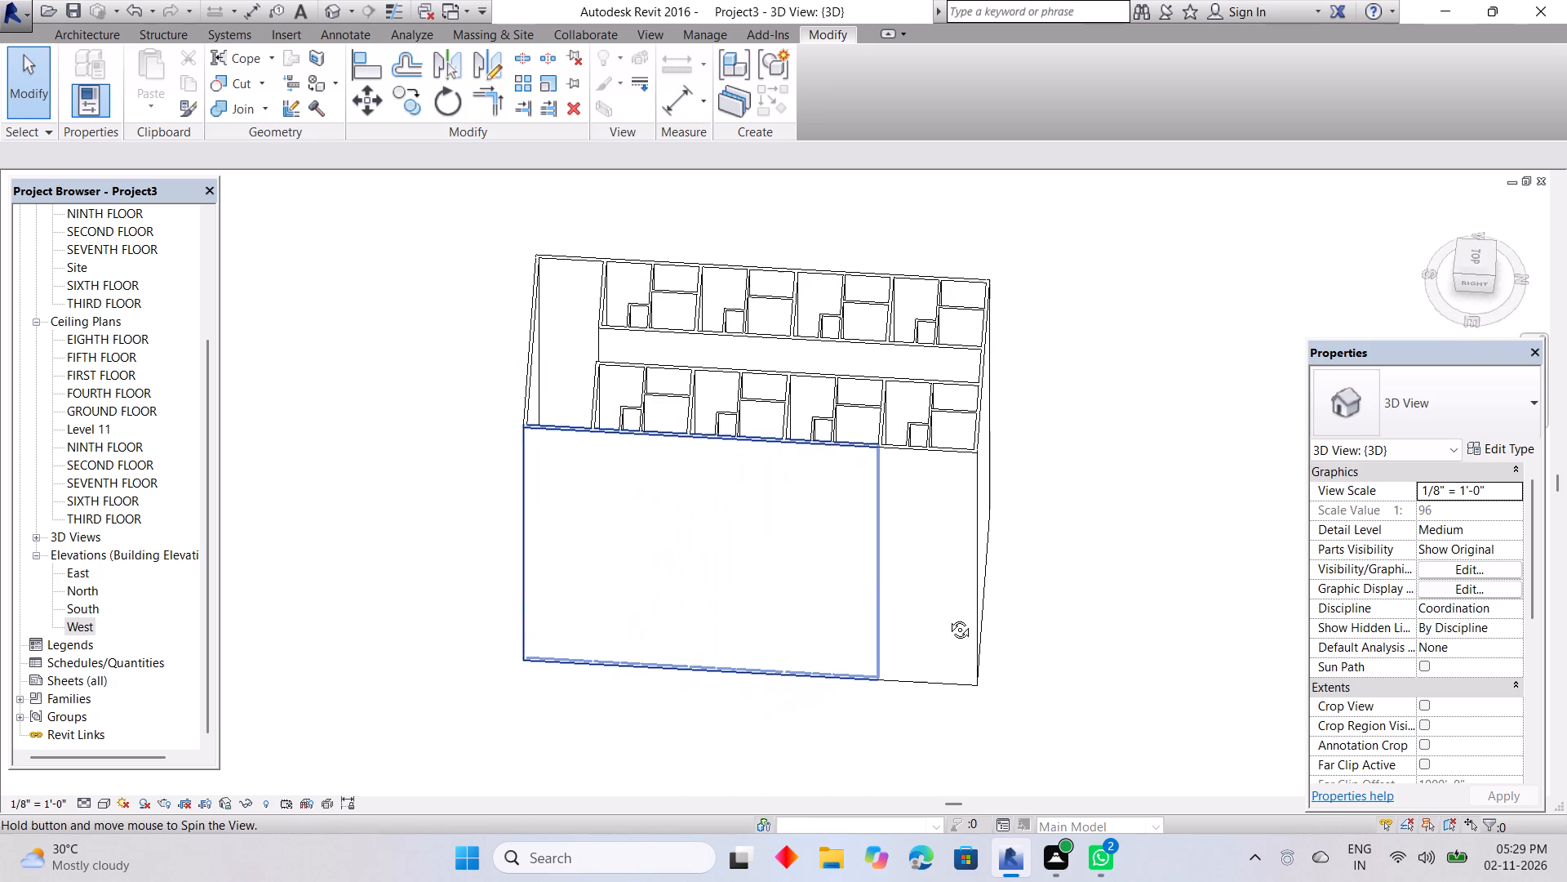
pyautogui.moveTo(948, 617); pyautogui.dragTo(944, 615, button='middle')
pyautogui.keyDown('shift'); pyautogui.moveTo(912, 599); pyautogui.dragTo(989, 443, button='middle'); pyautogui.keyUp('shift')
pyautogui.keyDown('shift'); pyautogui.moveTo(943, 545); pyautogui.dragTo(1059, 554, button='middle'); pyautogui.keyUp('shift')
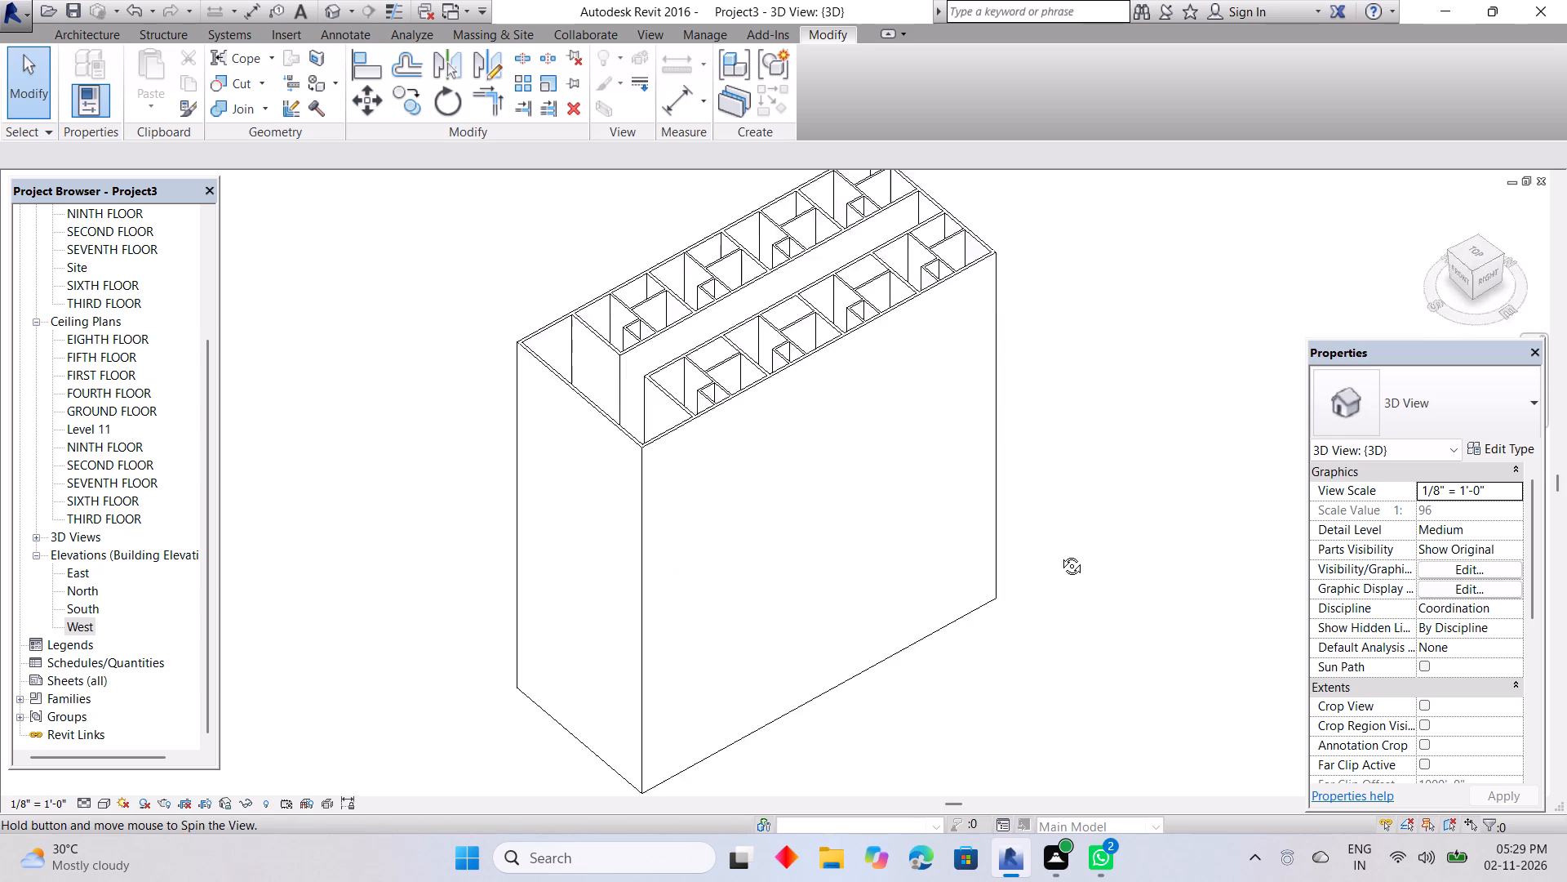
pyautogui.keyDown('shift'); pyautogui.moveTo(1059, 554); pyautogui.dragTo(1153, 528, button='middle'); pyautogui.keyUp('shift')
pyautogui.keyDown('shift'); pyautogui.moveTo(769, 621); pyautogui.dragTo(929, 519, button='middle'); pyautogui.keyUp('shift')
pyautogui.keyDown('shift'); pyautogui.moveTo(980, 561); pyautogui.dragTo(761, 563, button='middle'); pyautogui.keyUp('shift')
pyautogui.keyDown('shift'); pyautogui.moveTo(761, 565); pyautogui.dragTo(947, 604, button='middle'); pyautogui.keyUp('shift')
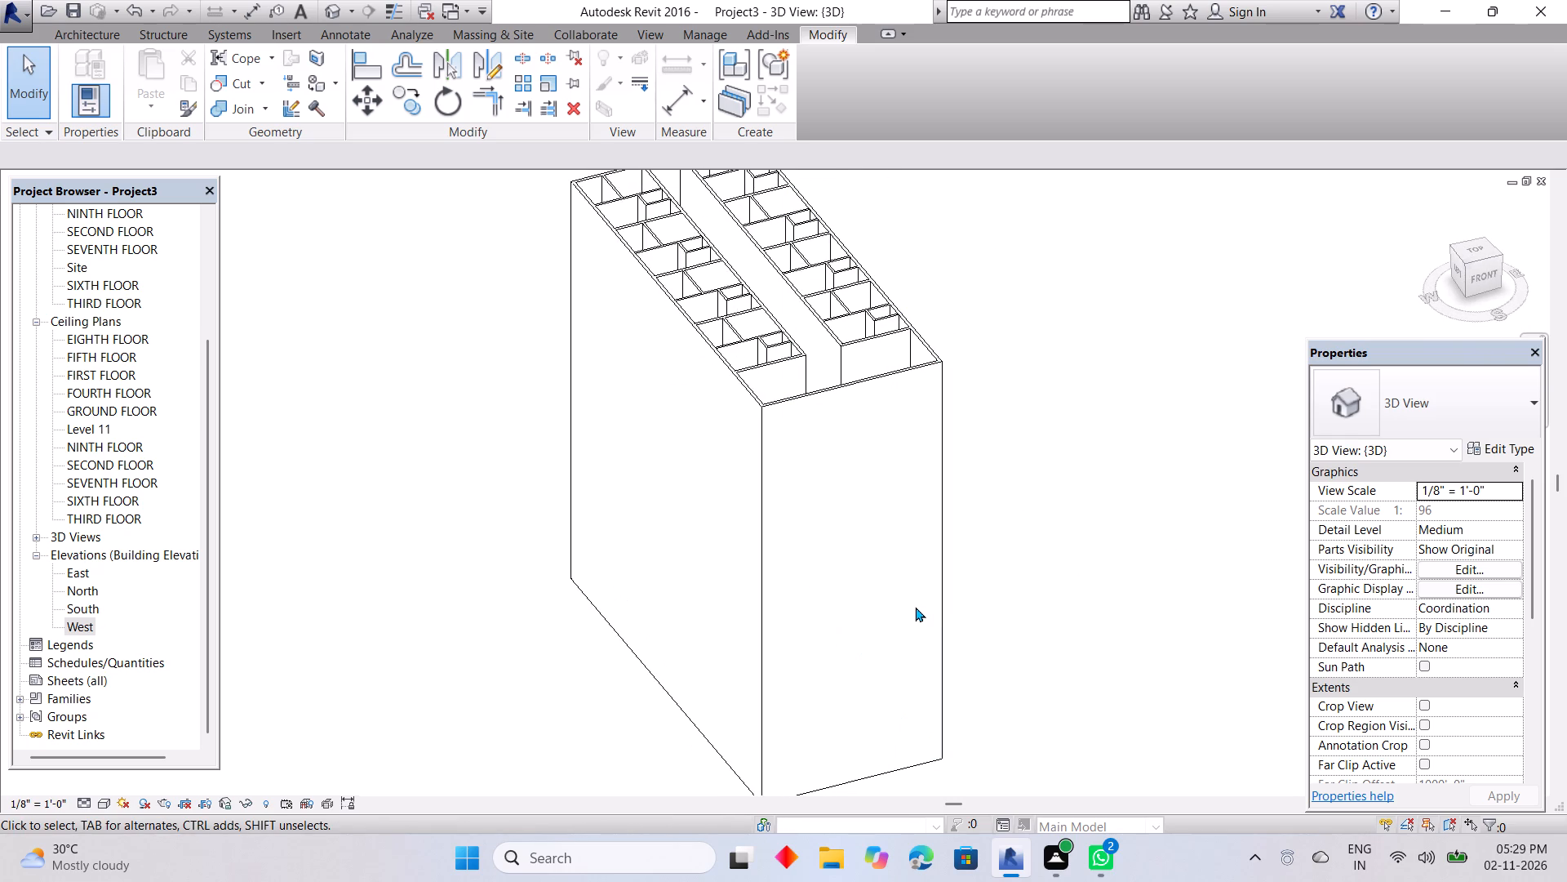
pyautogui.keyDown('shift'); pyautogui.moveTo(912, 607); pyautogui.dragTo(865, 723, button='middle'); pyautogui.keyUp('shift')
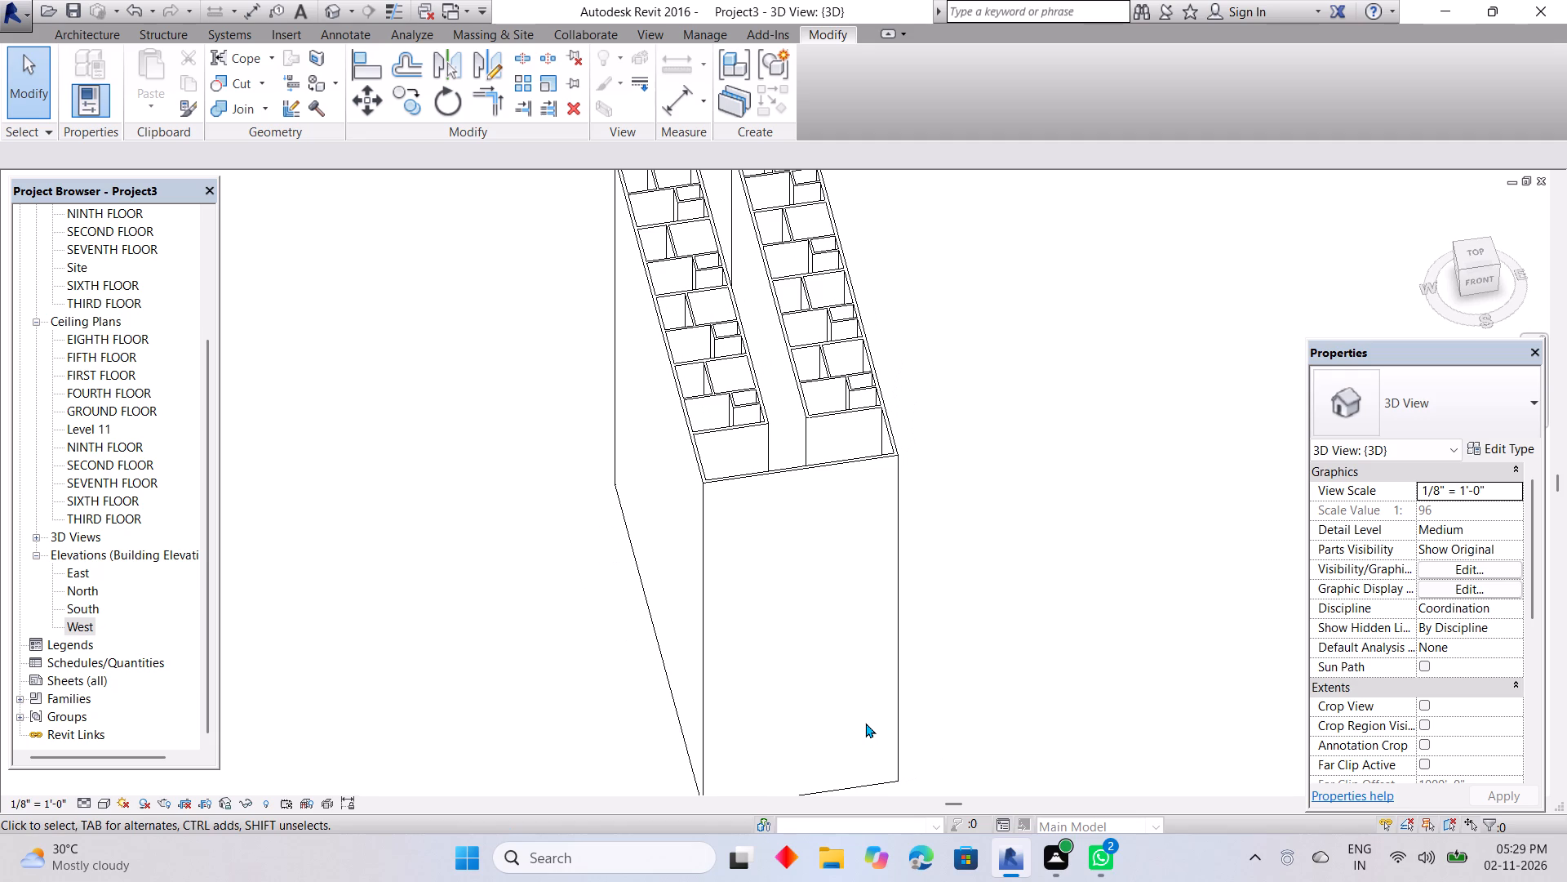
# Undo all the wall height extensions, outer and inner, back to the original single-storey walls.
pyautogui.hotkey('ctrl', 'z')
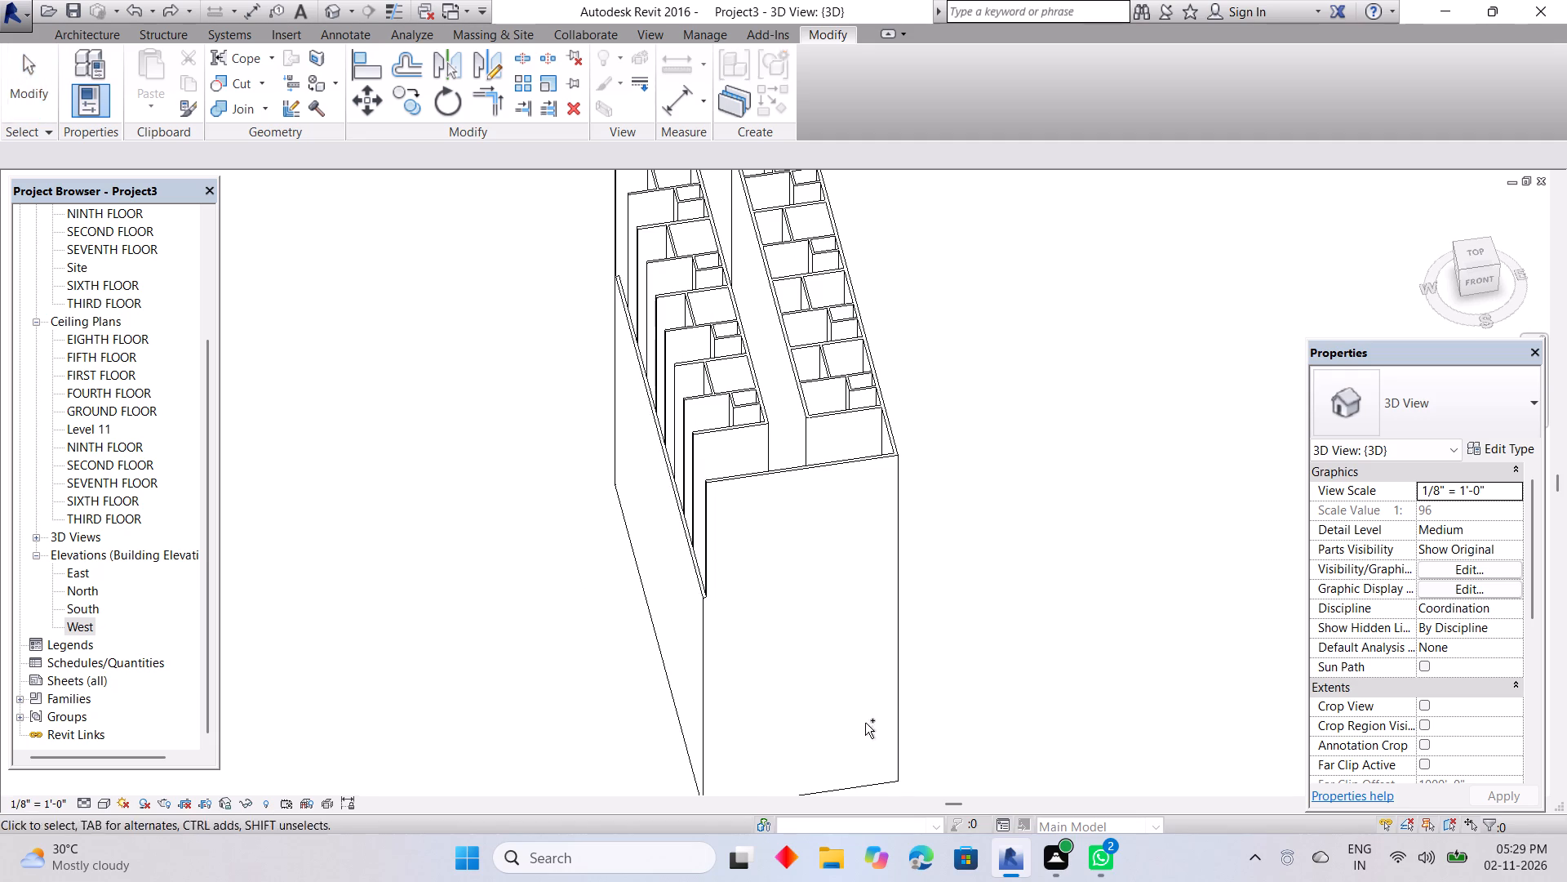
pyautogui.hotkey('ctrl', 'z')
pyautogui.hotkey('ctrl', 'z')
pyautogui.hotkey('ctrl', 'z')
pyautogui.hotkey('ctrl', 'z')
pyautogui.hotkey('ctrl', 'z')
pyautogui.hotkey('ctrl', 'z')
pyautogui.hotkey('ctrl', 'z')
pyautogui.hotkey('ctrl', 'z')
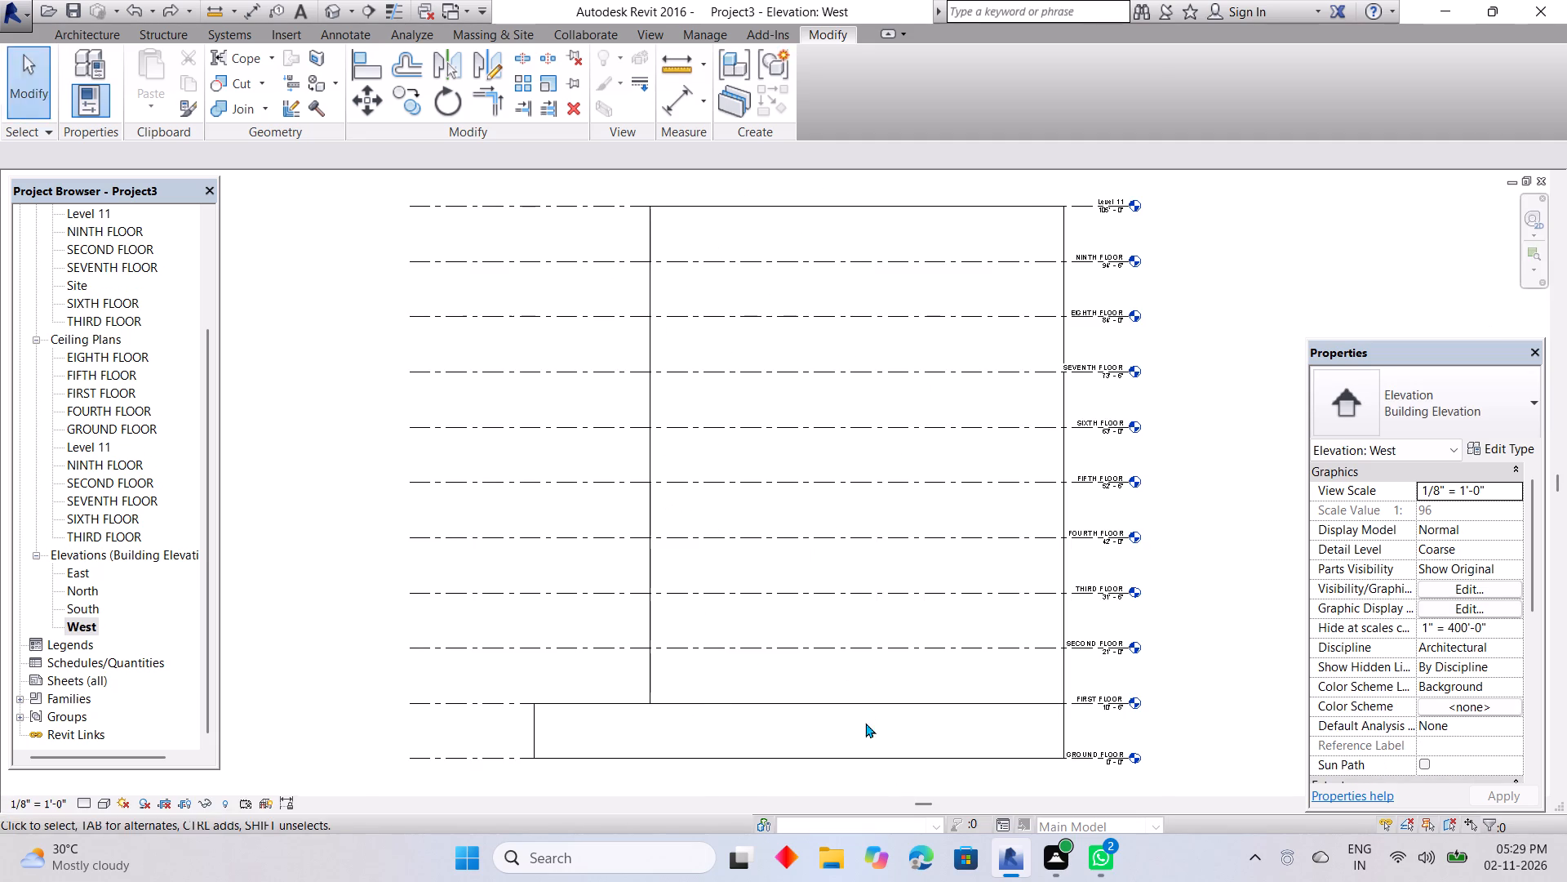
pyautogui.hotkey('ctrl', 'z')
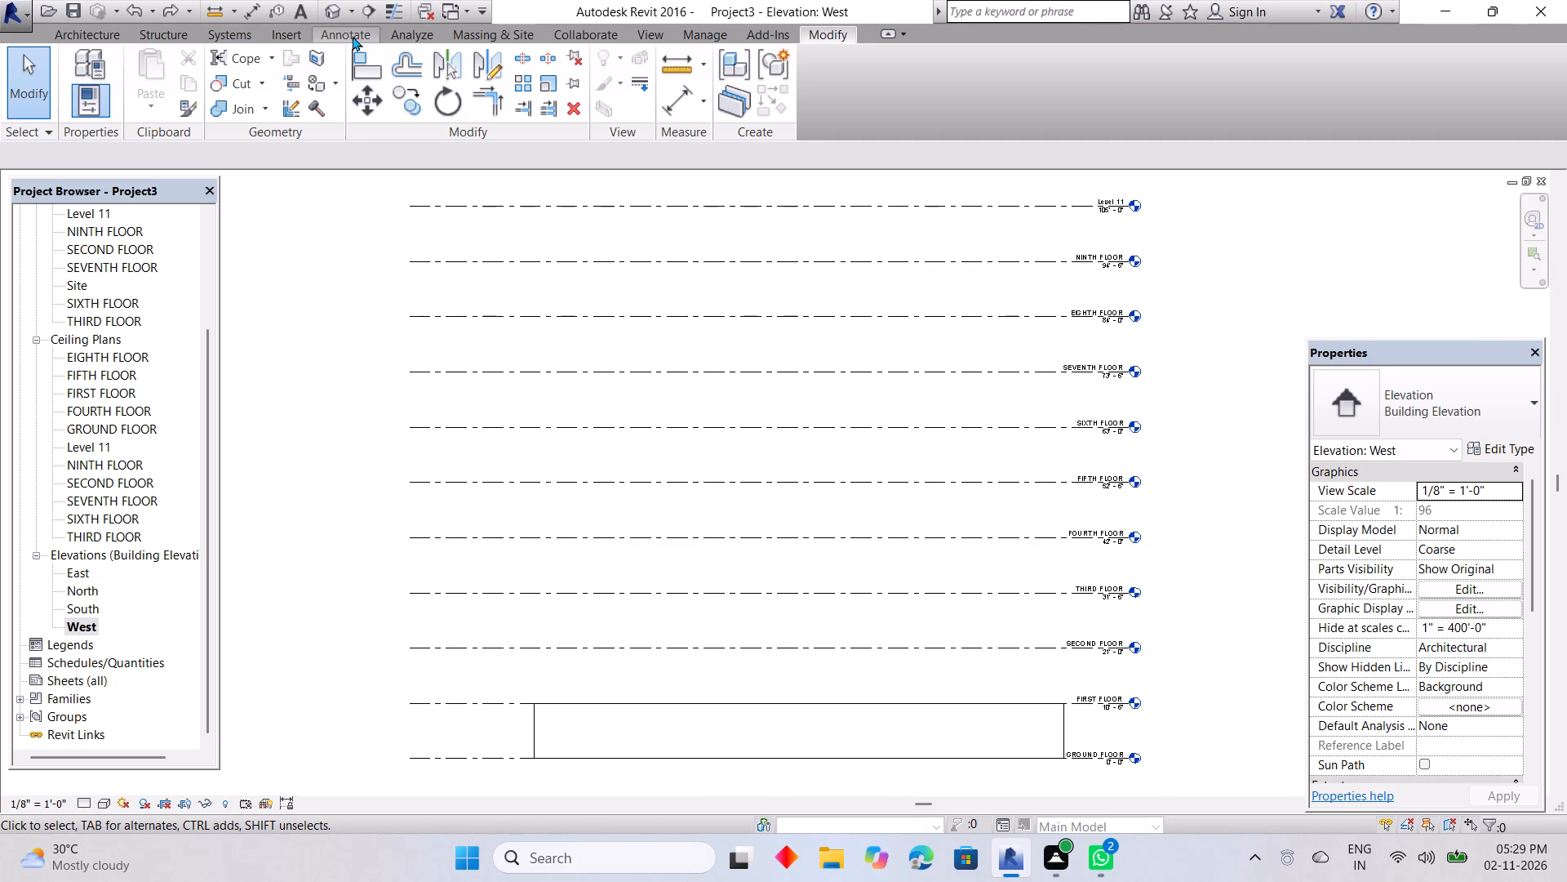
# Examine the ground floor walls in the 3D view with the Hidden Line visual style, ending with the top view.
pyautogui.click(335, 11)
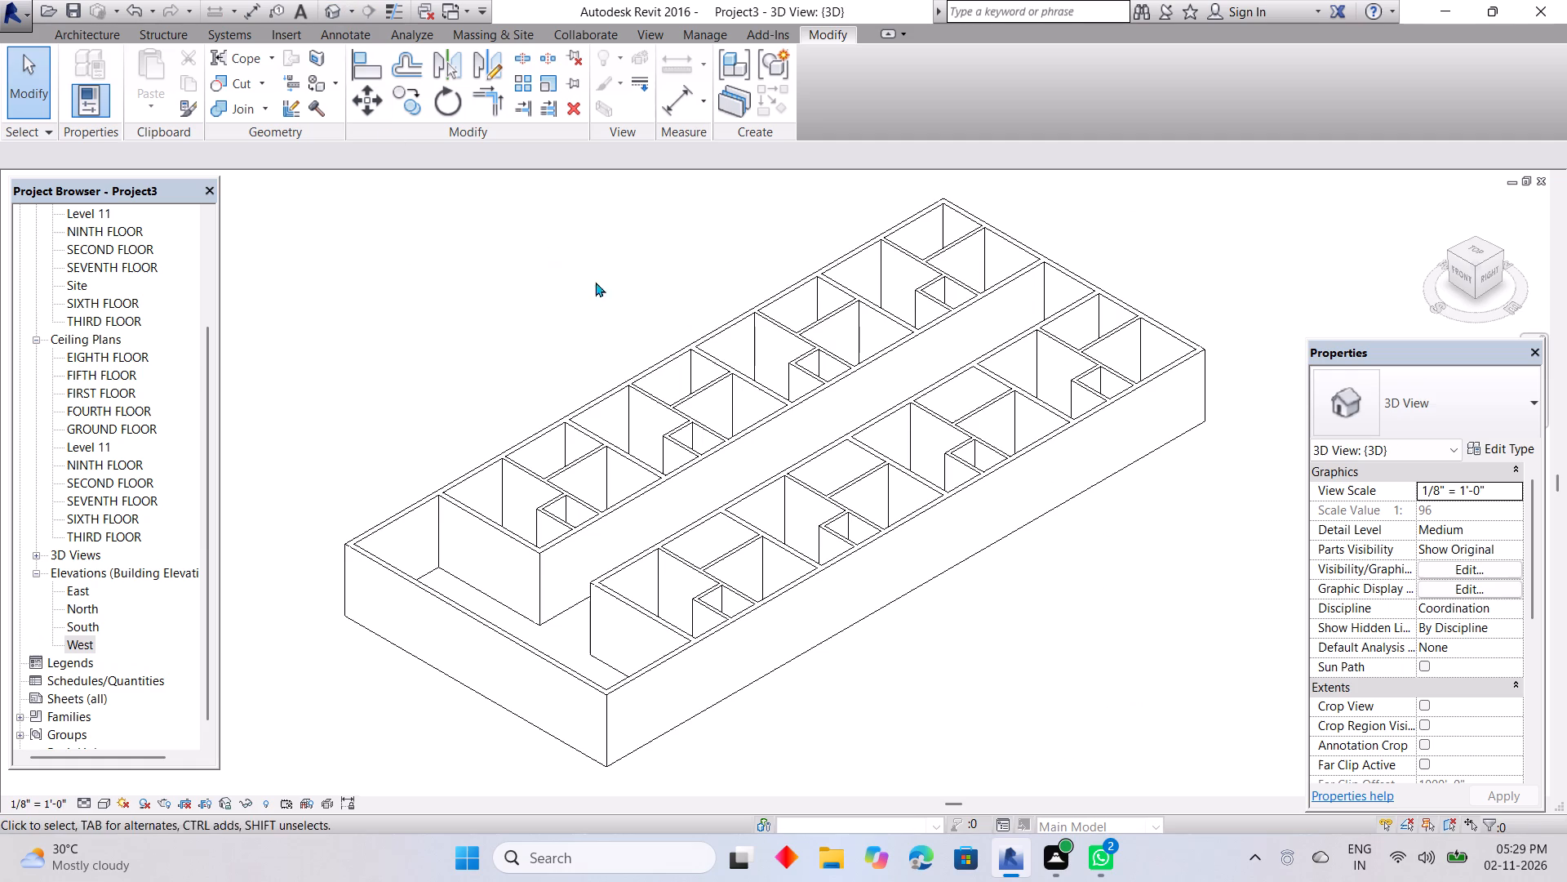
pyautogui.keyDown('shift'); pyautogui.moveTo(667, 426); pyautogui.dragTo(912, 476, button='middle'); pyautogui.keyUp('shift')
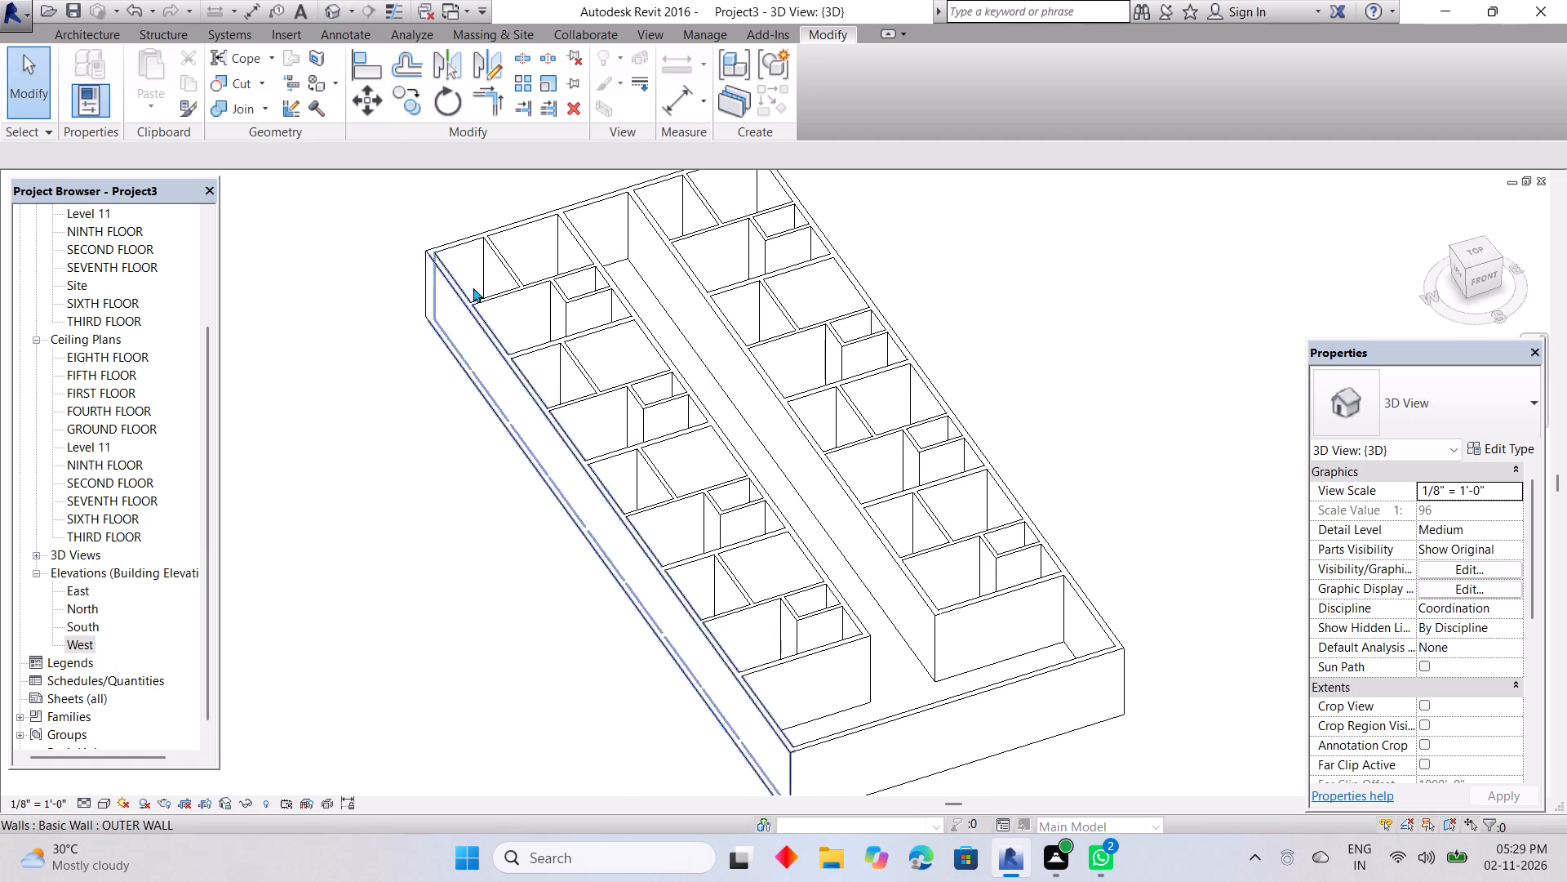
pyautogui.keyDown('shift'); pyautogui.moveTo(1043, 547); pyautogui.dragTo(890, 569, button='middle'); pyautogui.keyUp('shift')
pyautogui.keyDown('shift'); pyautogui.moveTo(899, 571); pyautogui.dragTo(978, 590, button='middle'); pyautogui.keyUp('shift')
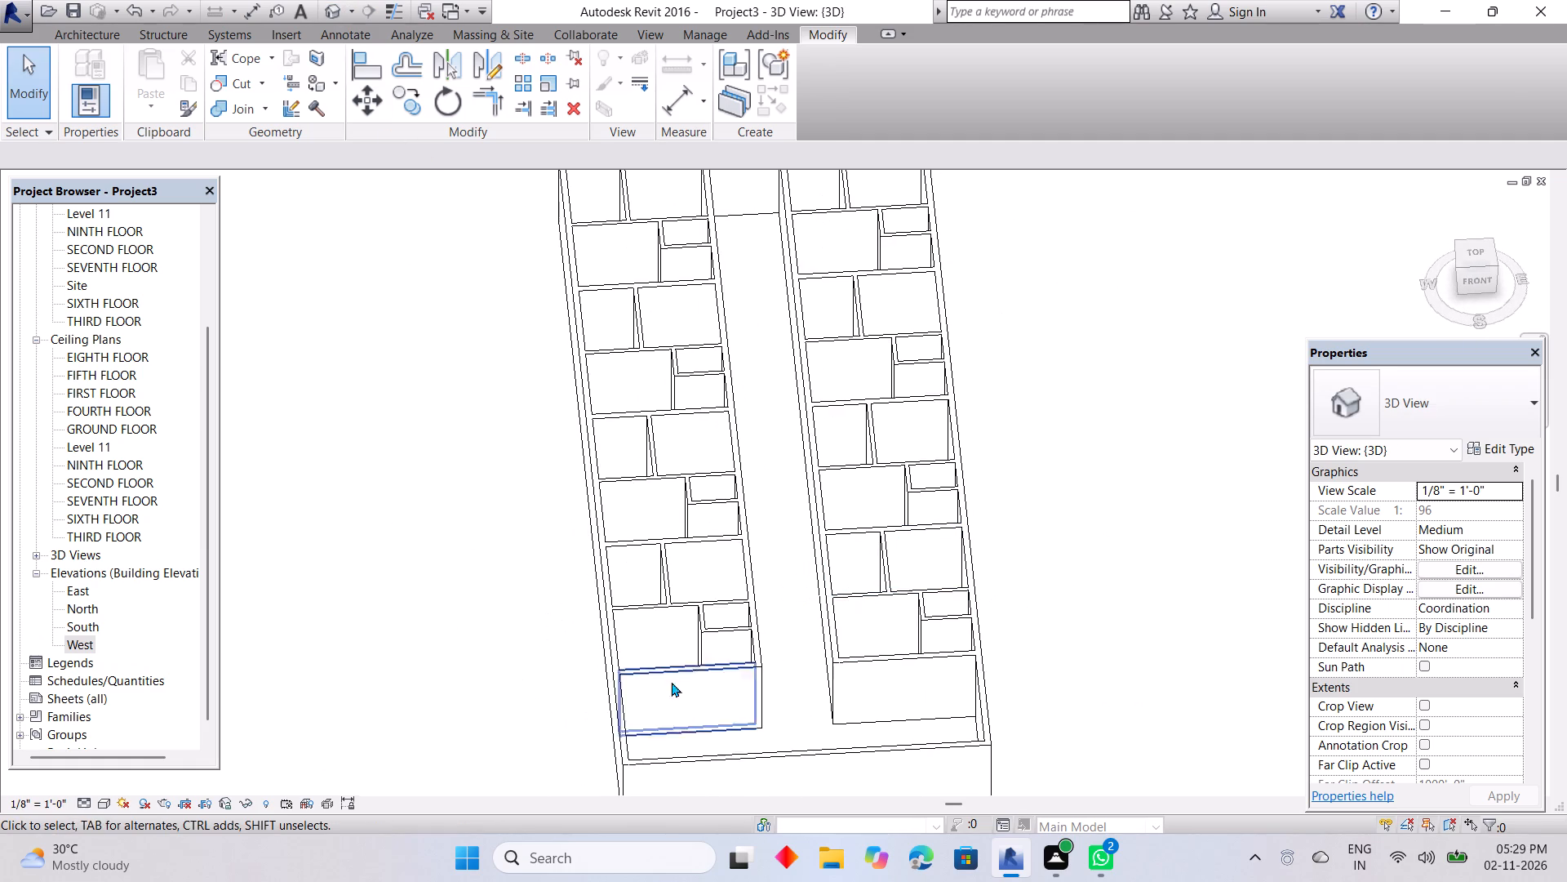
pyautogui.click(101, 797)
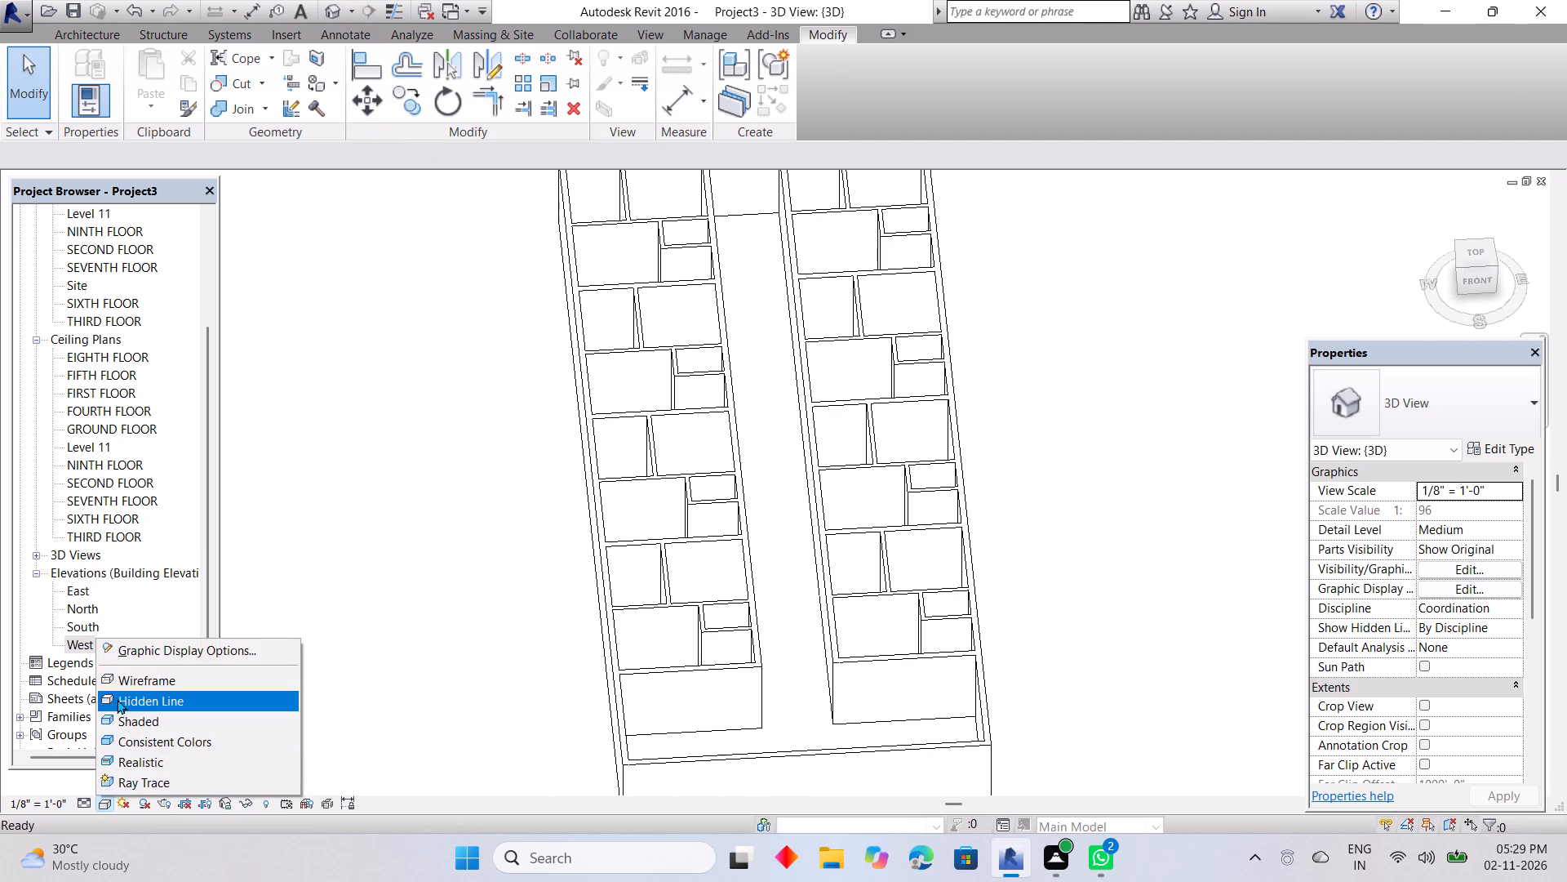
pyautogui.click(117, 699)
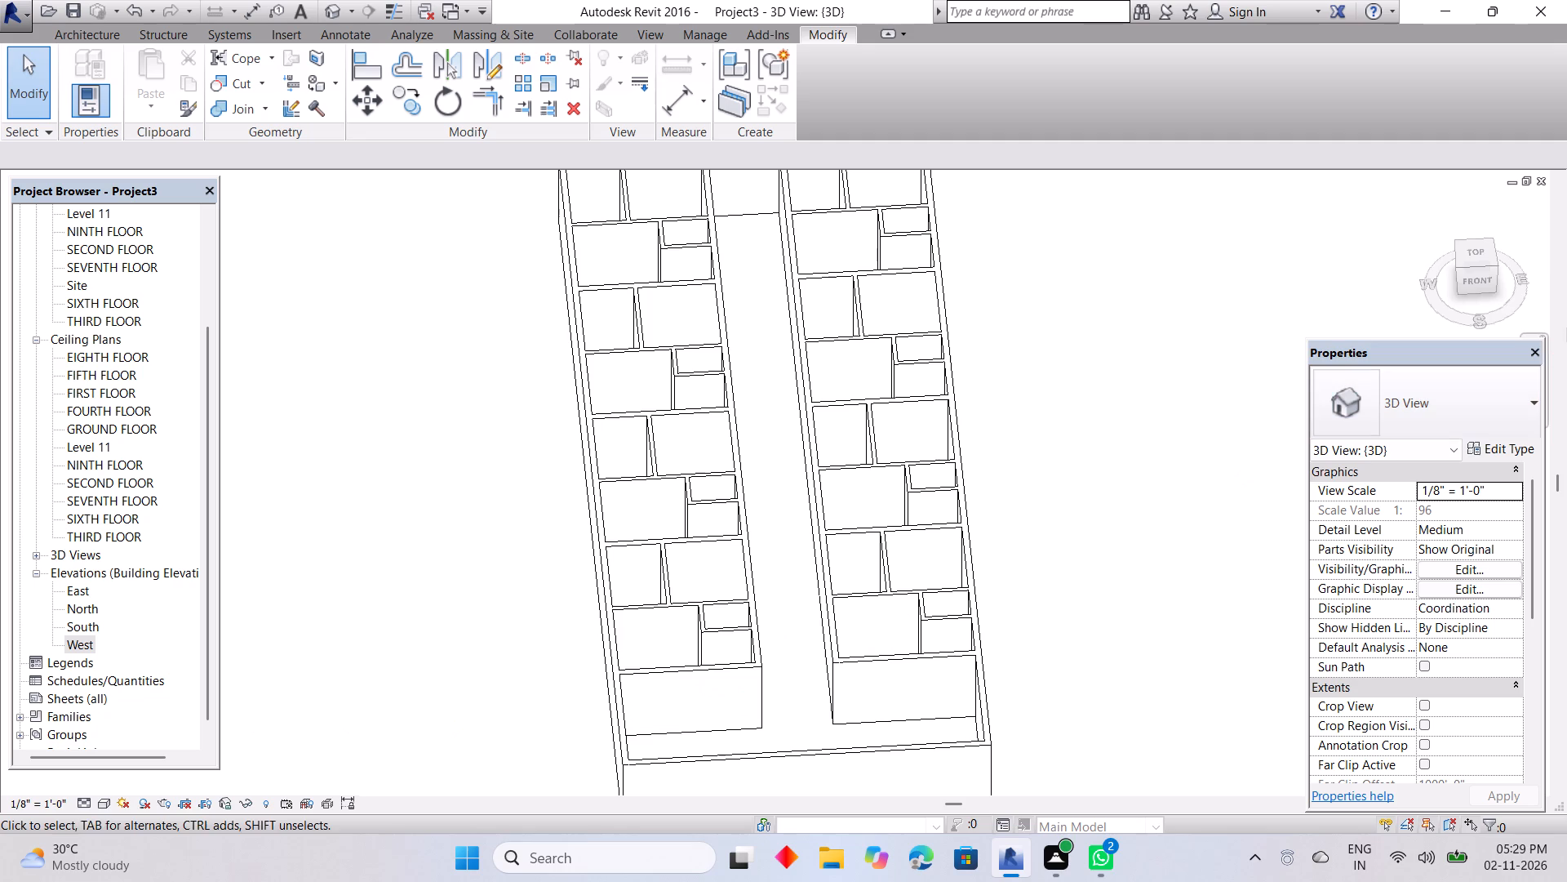
pyautogui.click(1483, 257)
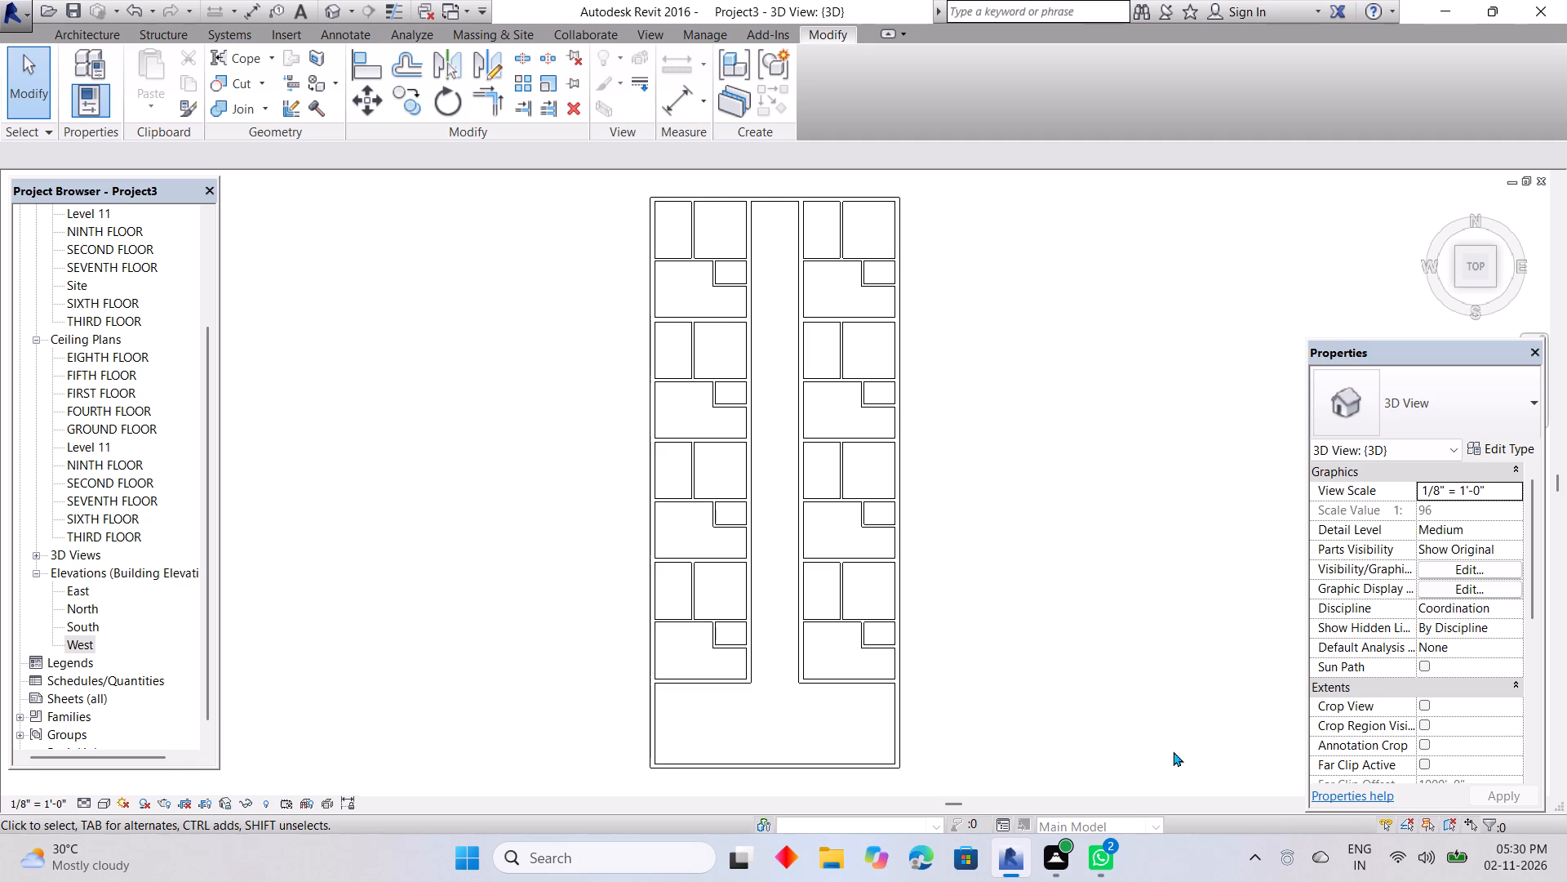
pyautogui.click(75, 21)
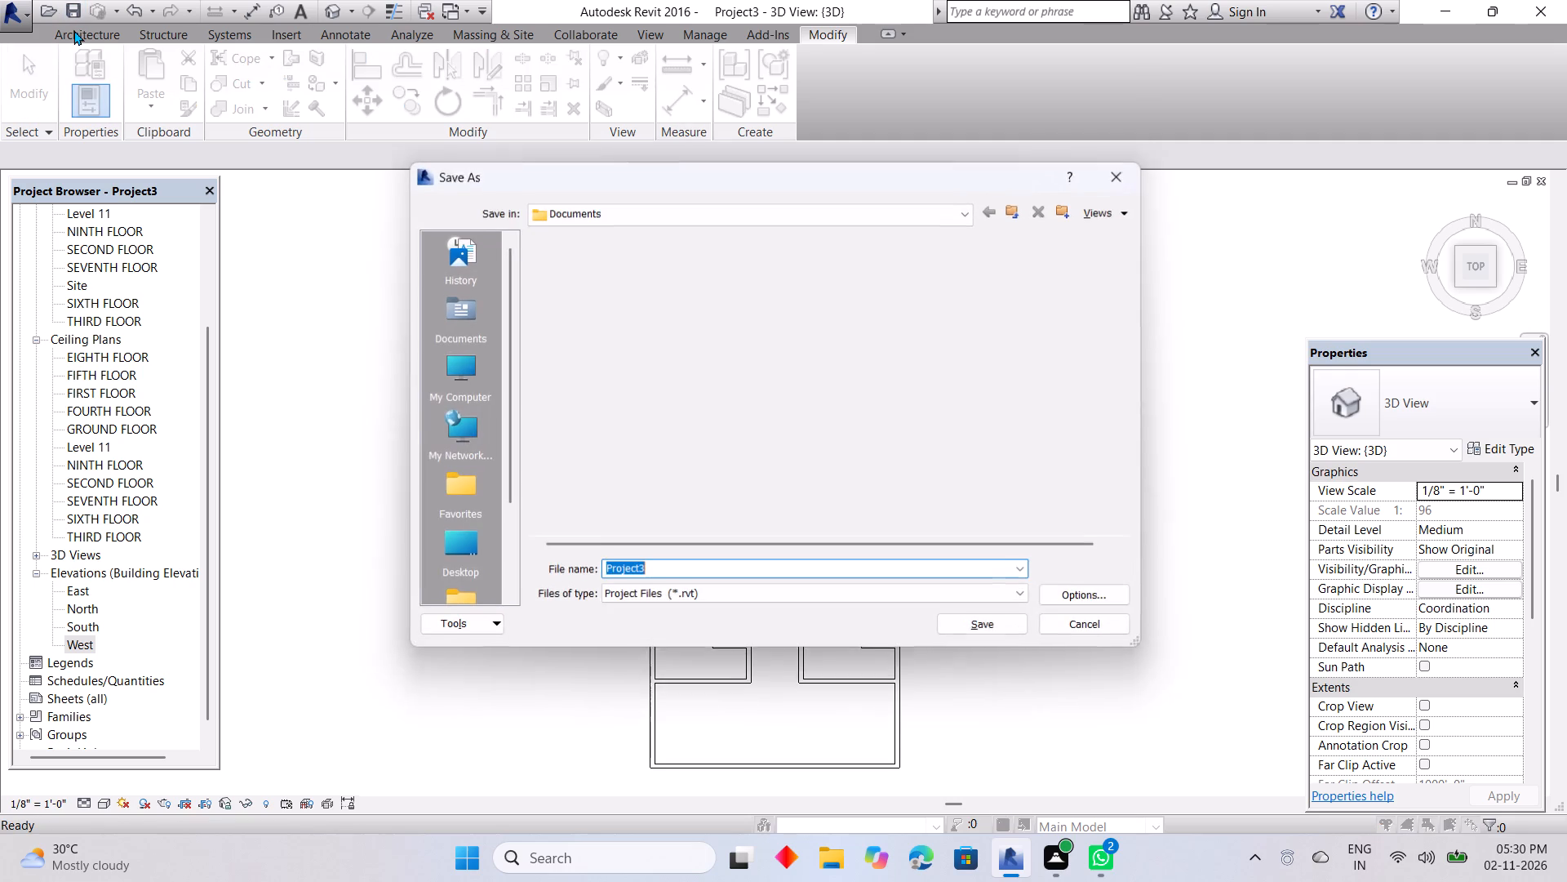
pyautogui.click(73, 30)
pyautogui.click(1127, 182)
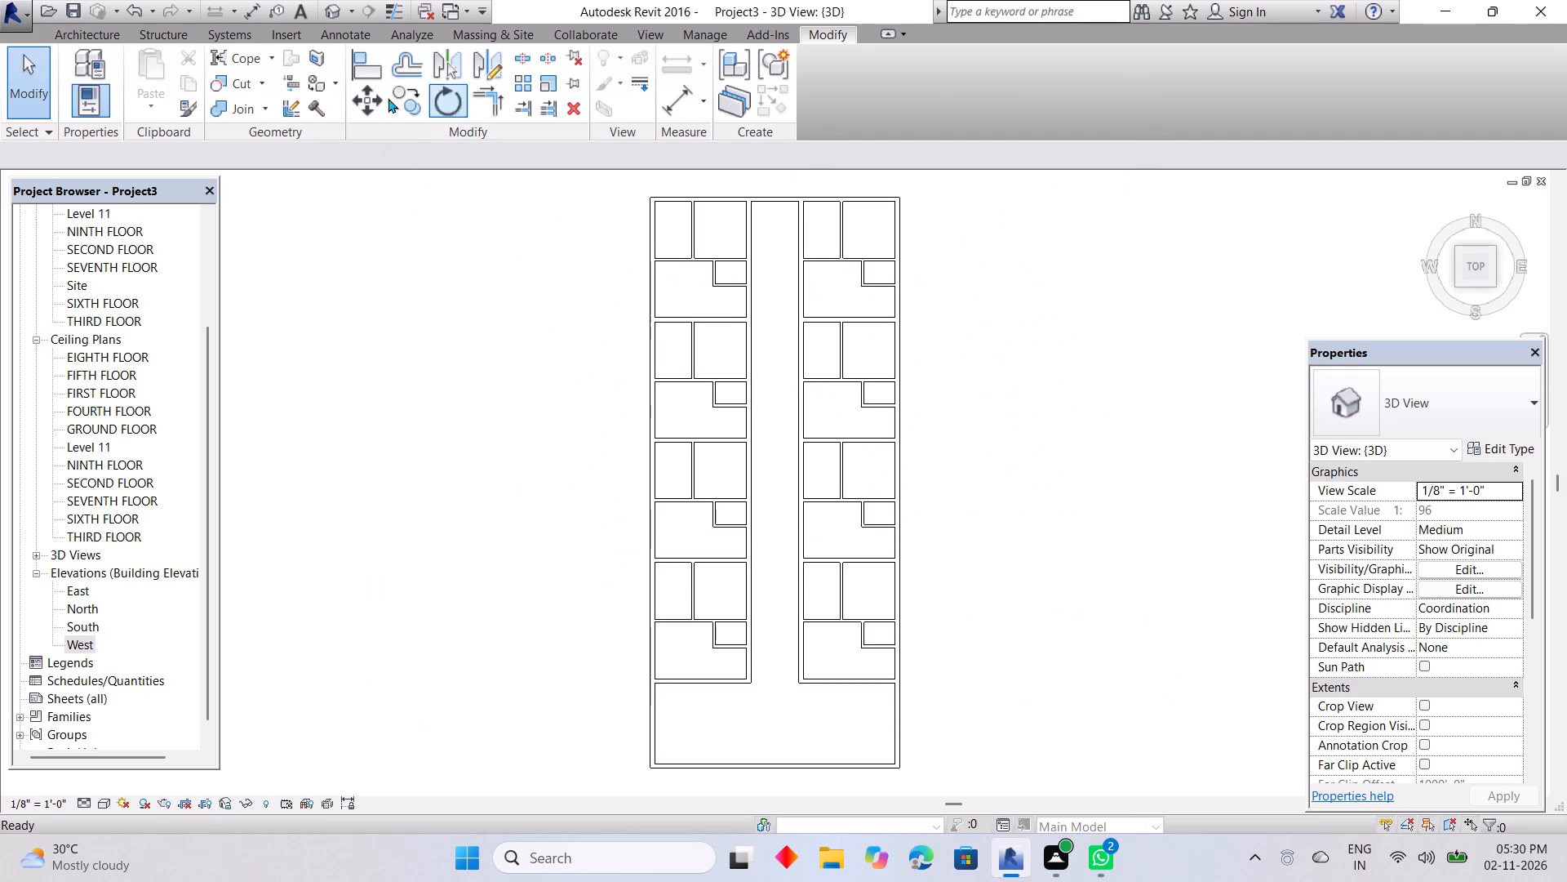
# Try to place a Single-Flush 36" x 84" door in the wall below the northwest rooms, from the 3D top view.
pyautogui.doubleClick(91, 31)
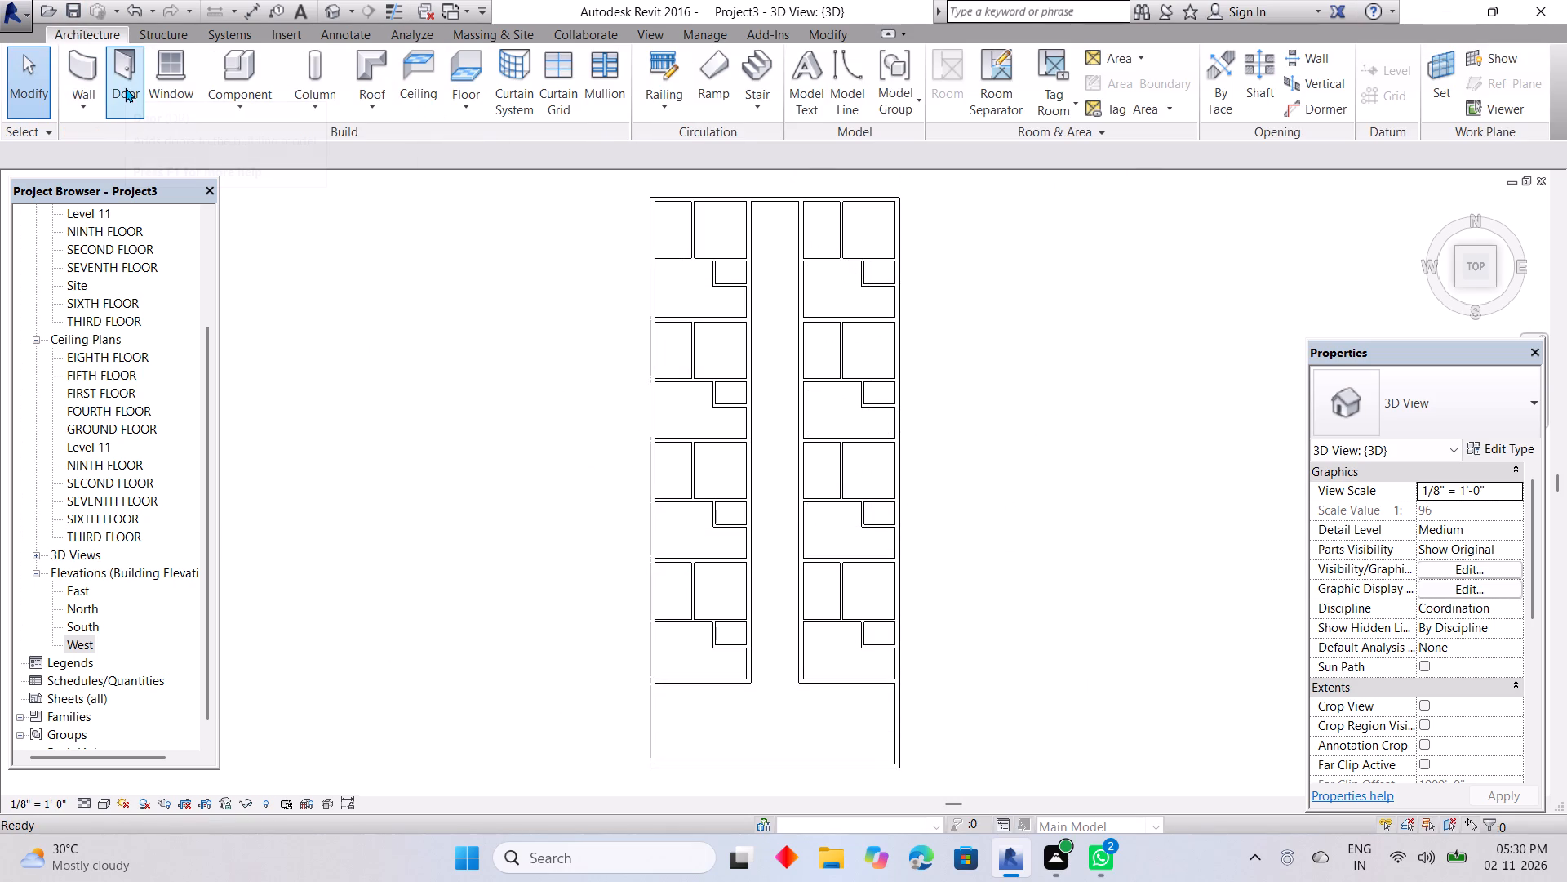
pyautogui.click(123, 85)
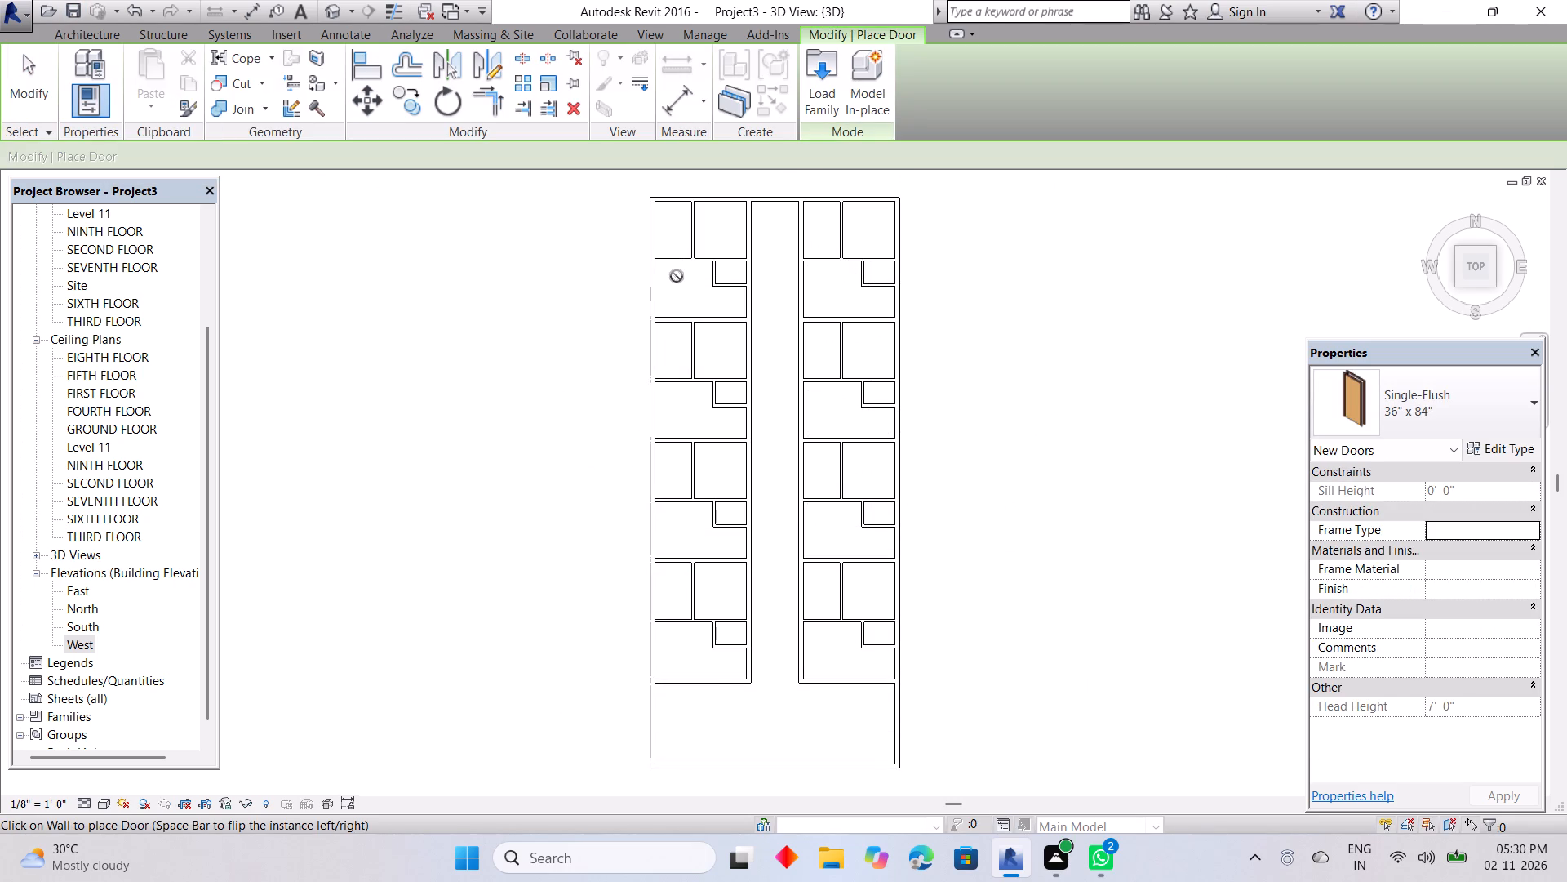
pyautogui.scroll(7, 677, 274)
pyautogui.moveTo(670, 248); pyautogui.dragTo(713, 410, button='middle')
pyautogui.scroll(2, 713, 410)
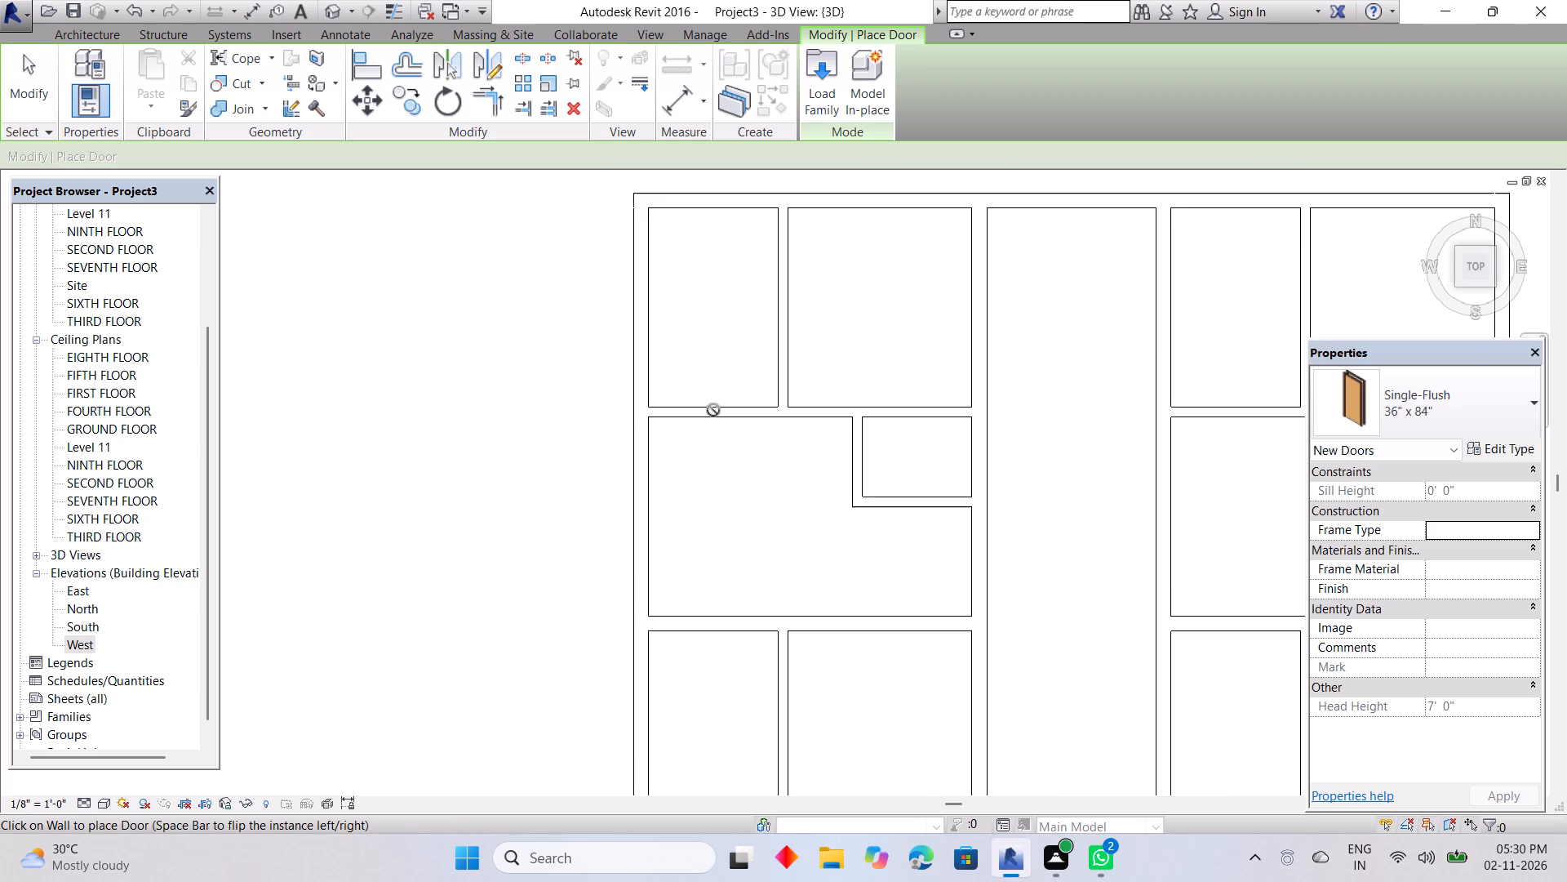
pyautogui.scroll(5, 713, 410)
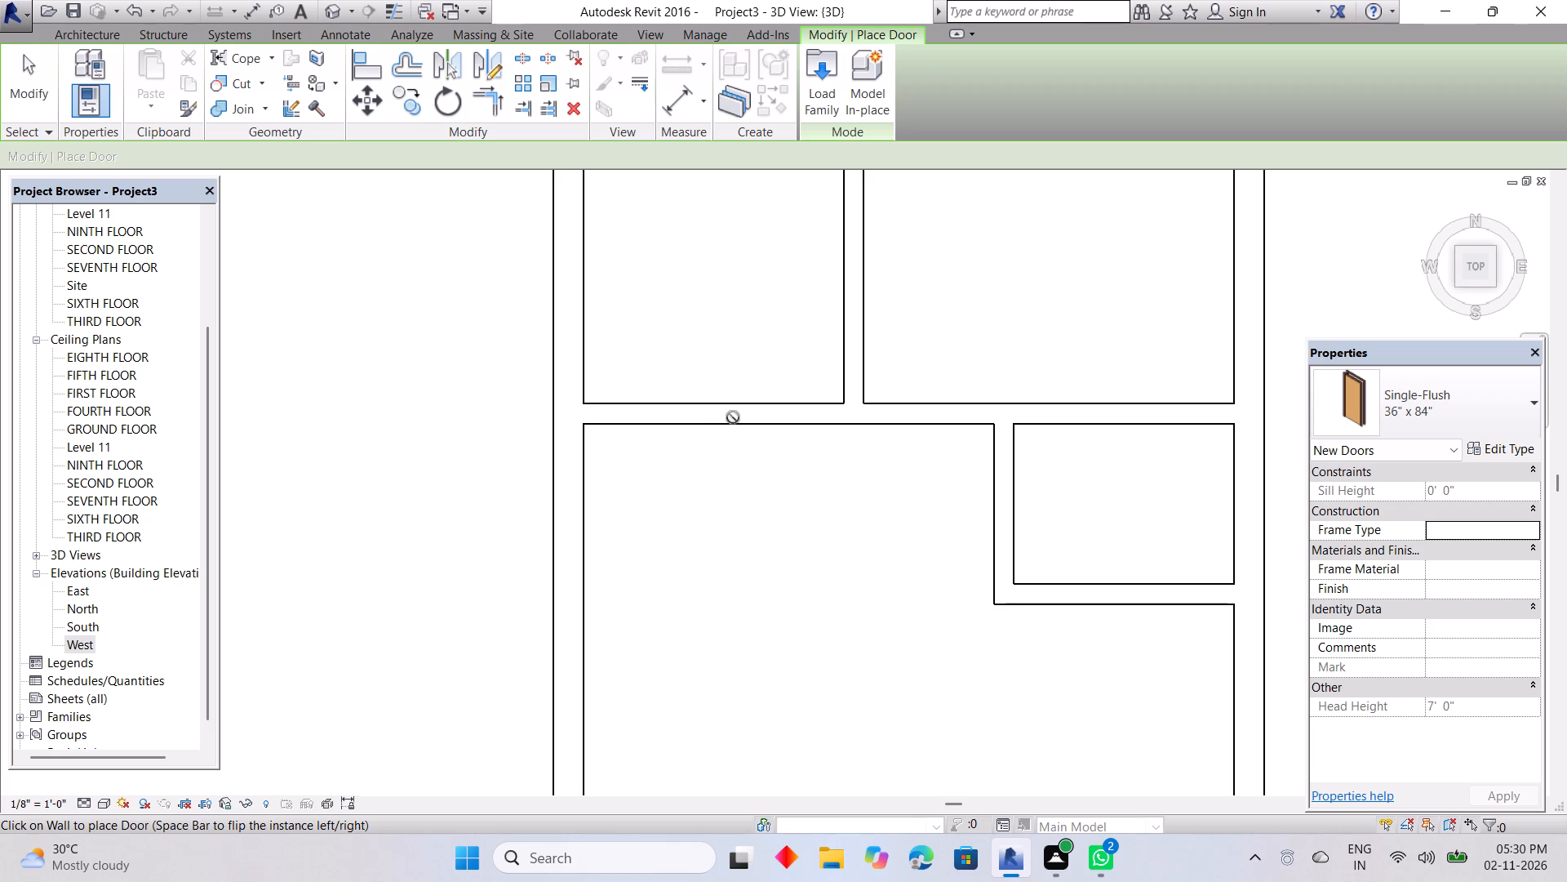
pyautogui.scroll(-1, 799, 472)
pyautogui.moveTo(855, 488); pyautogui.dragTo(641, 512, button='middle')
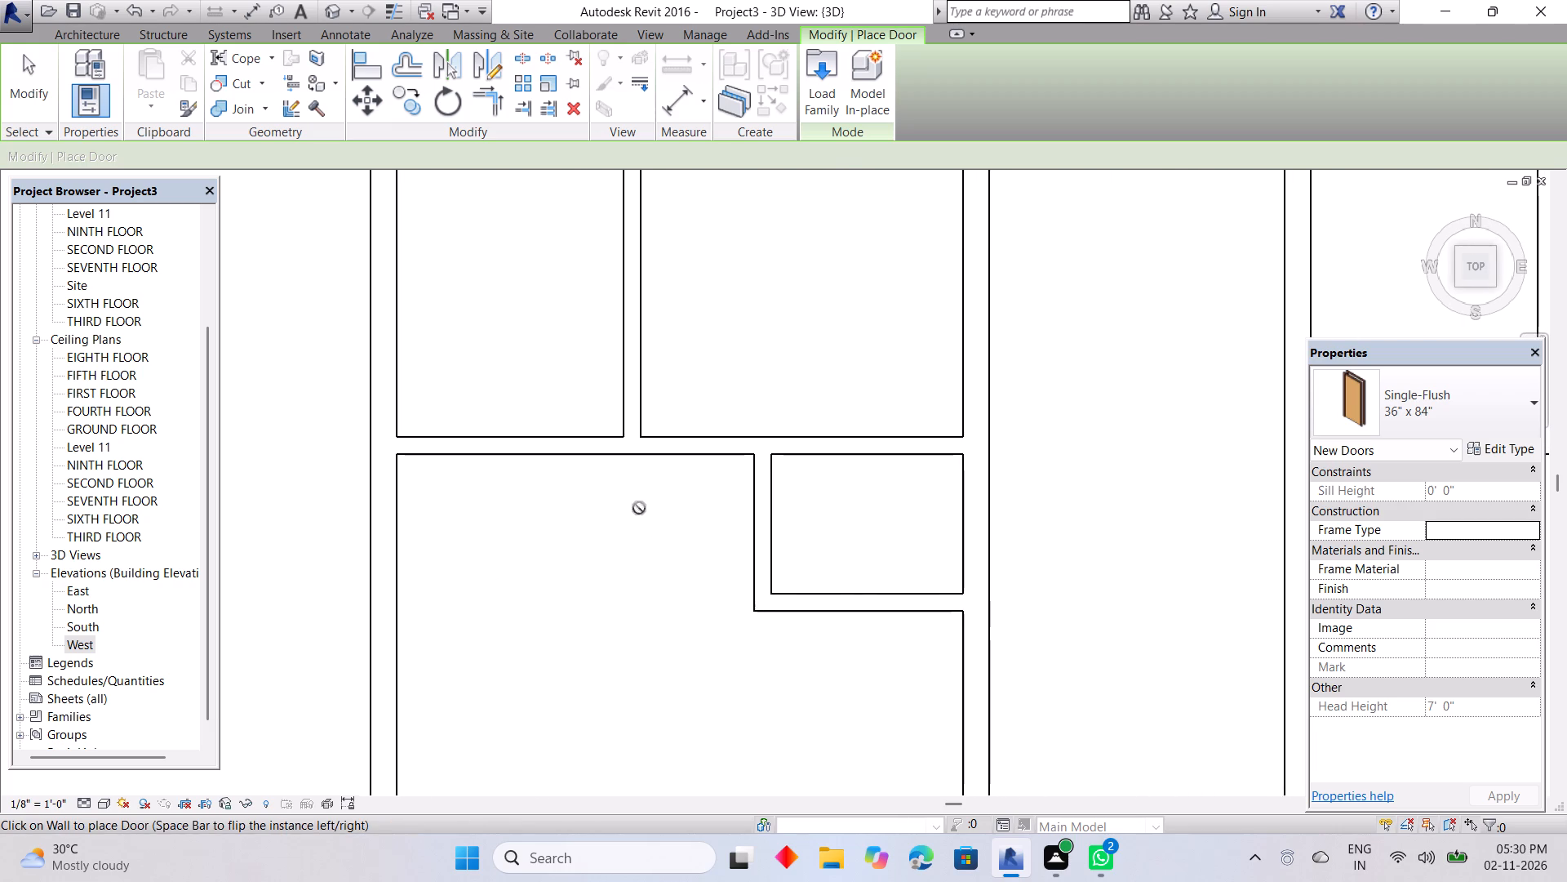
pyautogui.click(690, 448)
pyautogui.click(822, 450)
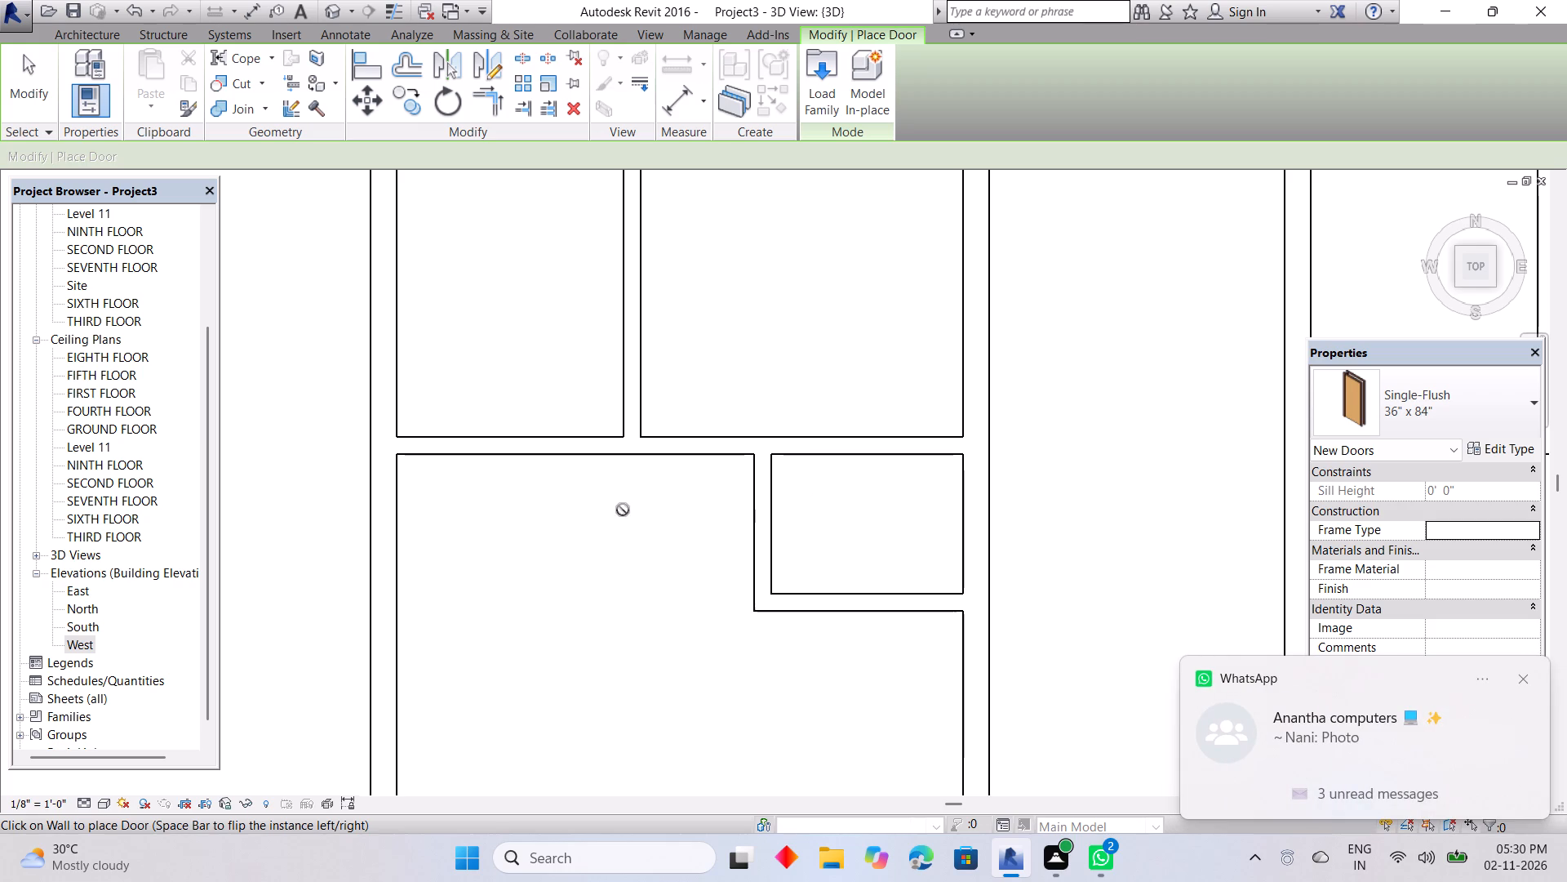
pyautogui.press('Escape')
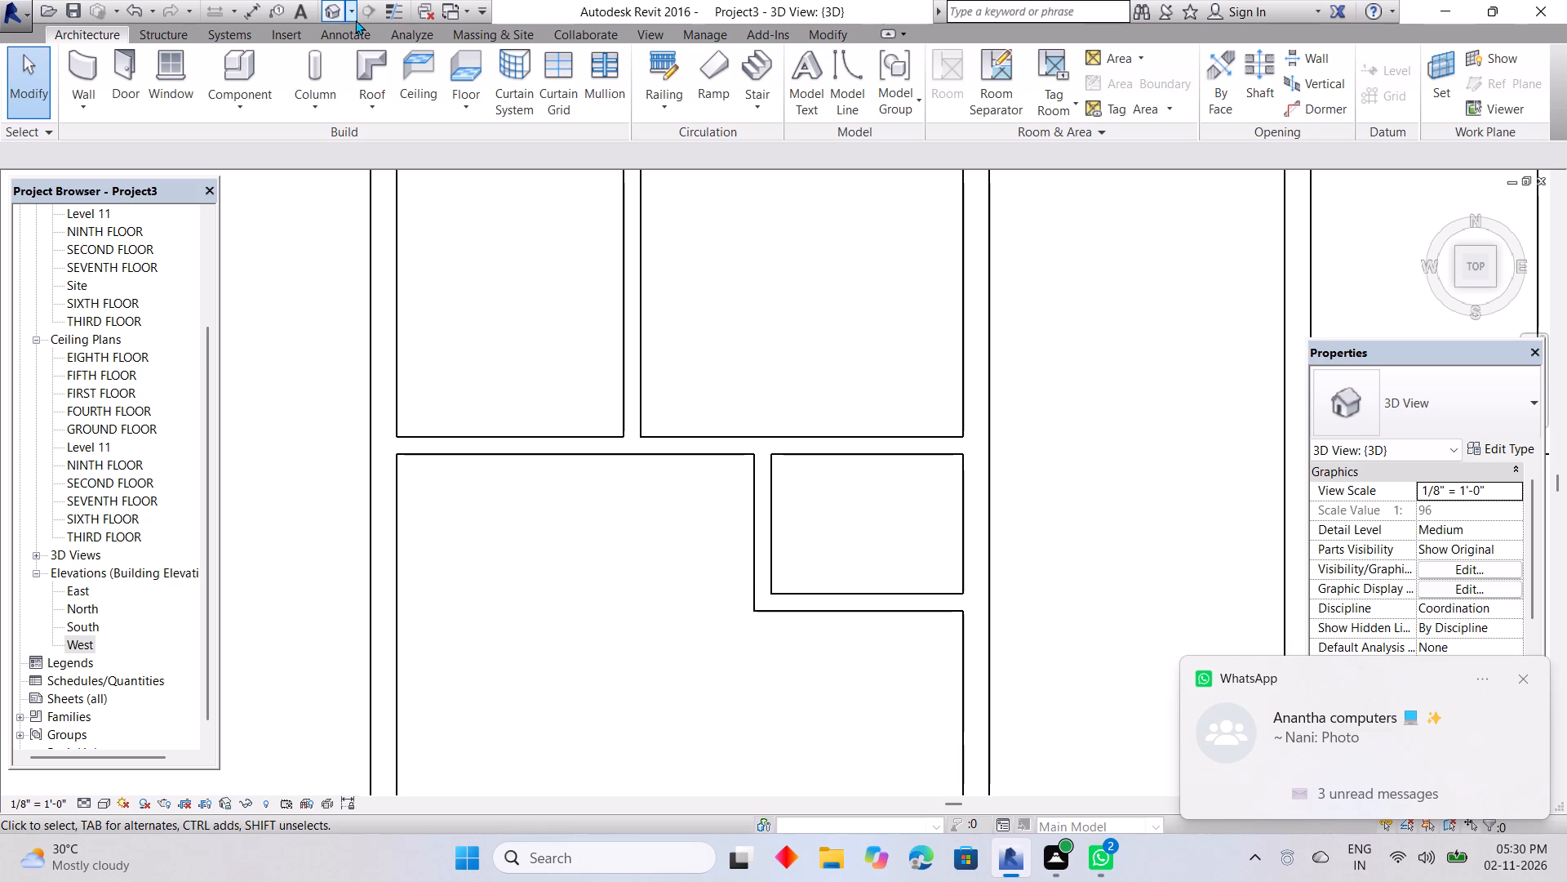
# Set the visual style of the 3D view to Wireframe.
pyautogui.click(334, 9)
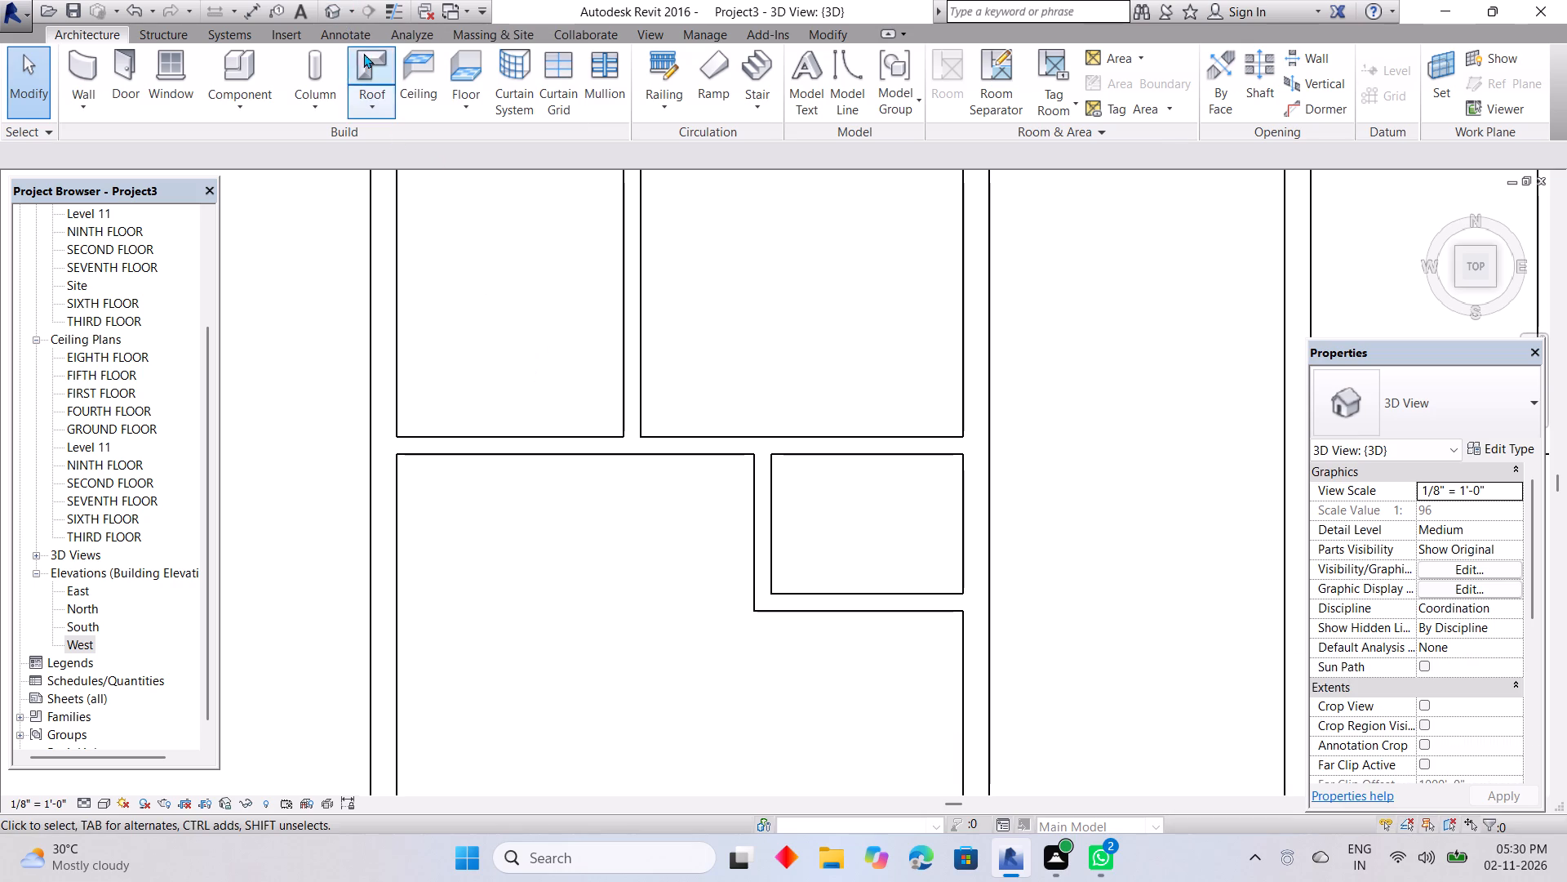
pyautogui.click(337, 8)
pyautogui.keyDown('shift'); pyautogui.moveTo(540, 557); pyautogui.dragTo(608, 335, button='middle'); pyautogui.keyUp('shift')
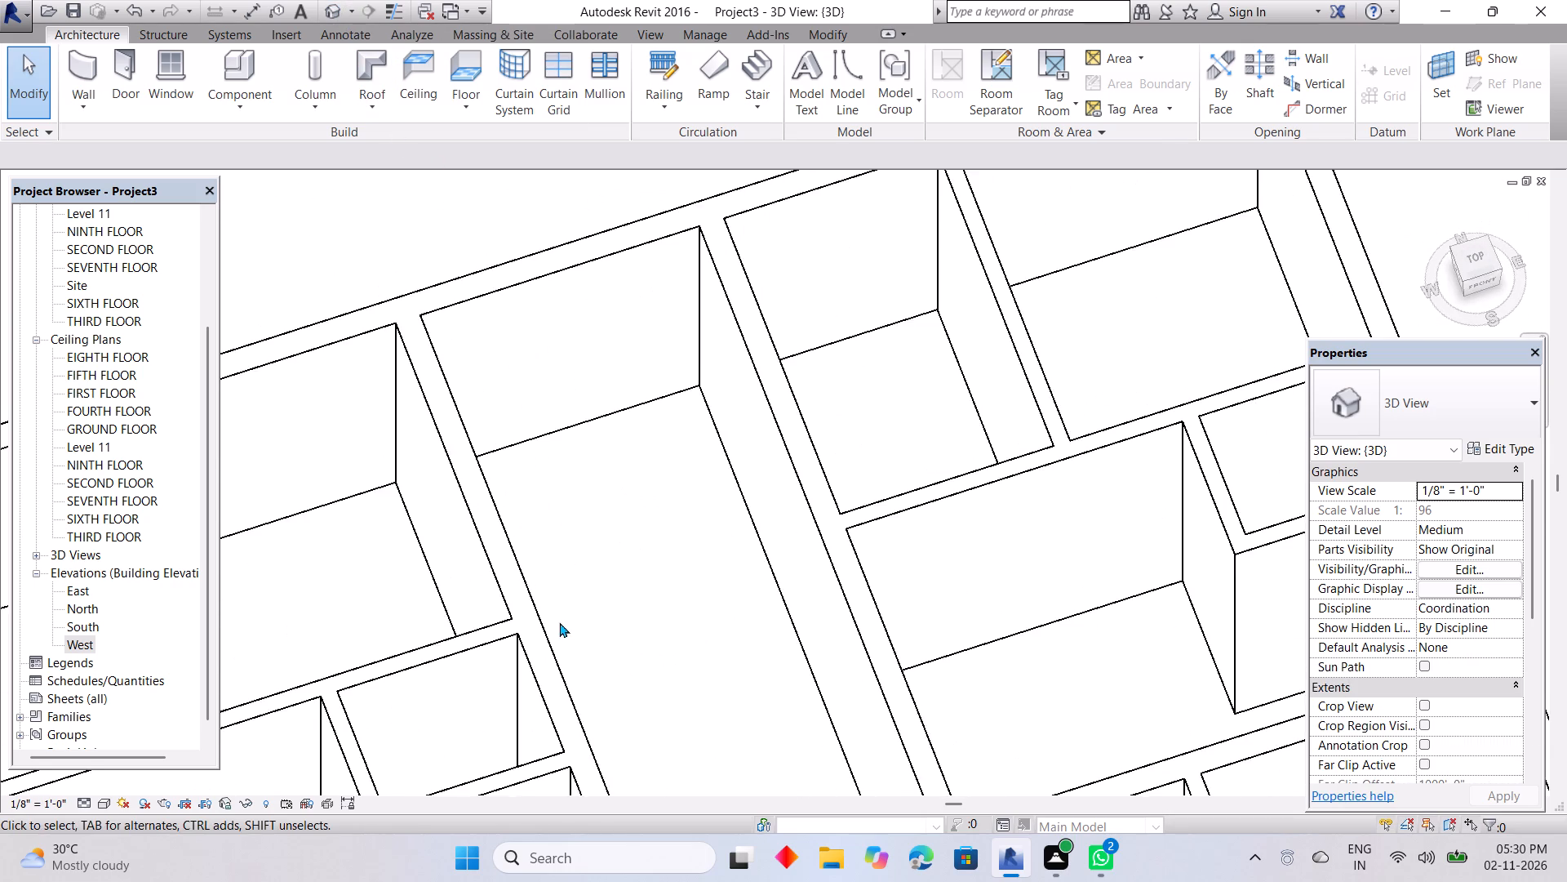
pyautogui.scroll(-4, 559, 623)
pyautogui.keyDown('shift'); pyautogui.moveTo(543, 724); pyautogui.dragTo(651, 551, button='middle'); pyautogui.keyUp('shift')
pyautogui.scroll(-5, 643, 610)
pyautogui.moveTo(618, 728); pyautogui.dragTo(640, 669, button='middle')
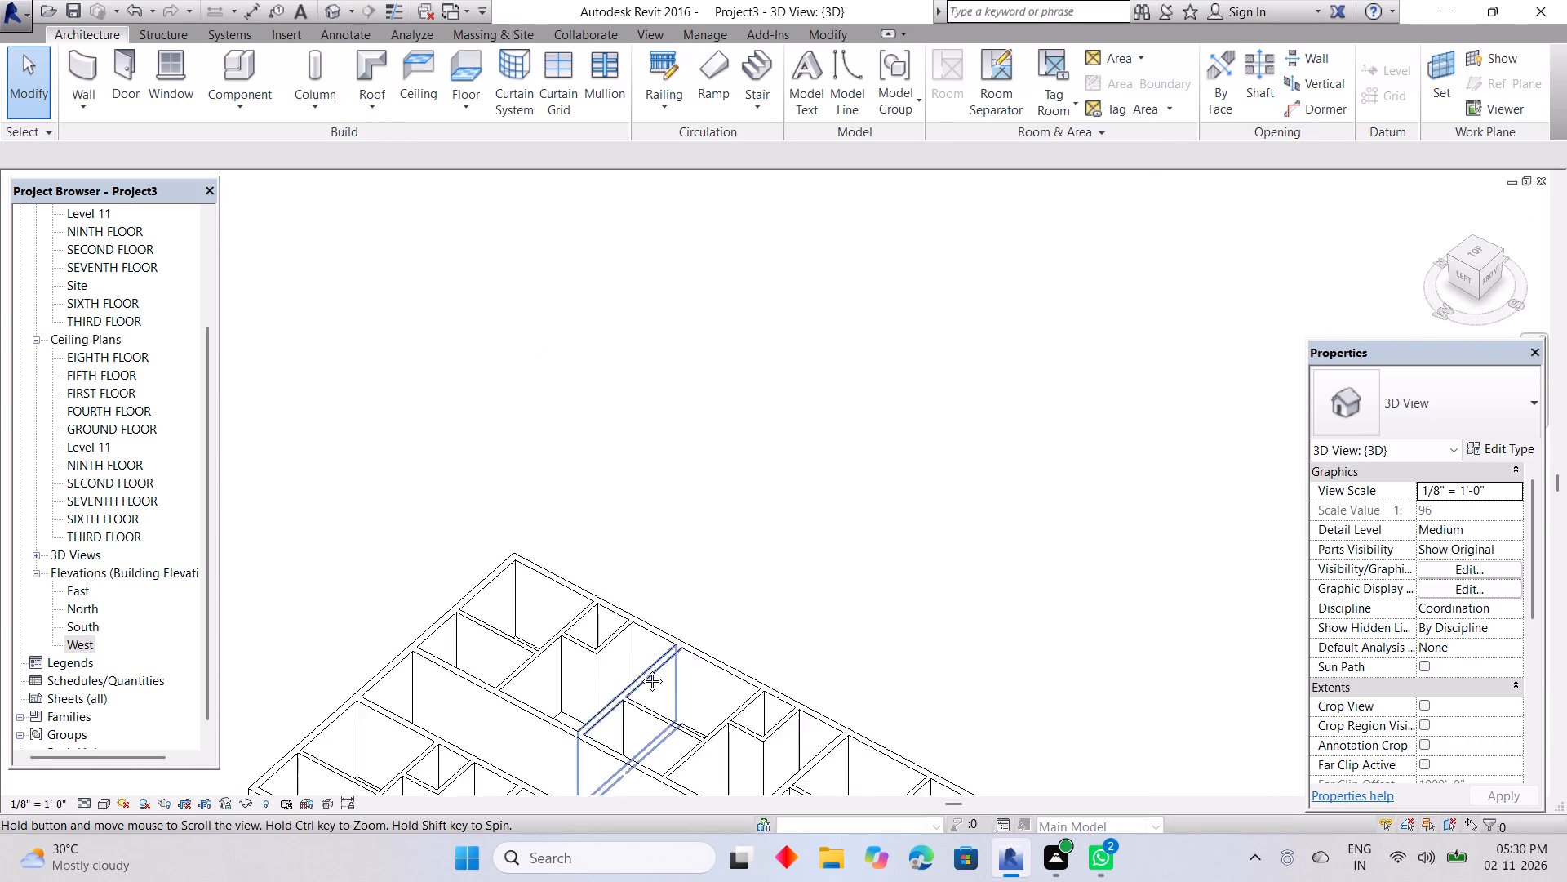
pyautogui.moveTo(640, 669); pyautogui.dragTo(758, 479, button='middle')
pyautogui.scroll(-1, 756, 486)
pyautogui.keyDown('shift'); pyautogui.moveTo(730, 606); pyautogui.dragTo(637, 596, button='middle'); pyautogui.keyUp('shift')
pyautogui.keyDown('shift'); pyautogui.moveTo(816, 490); pyautogui.dragTo(766, 553, button='middle'); pyautogui.keyUp('shift')
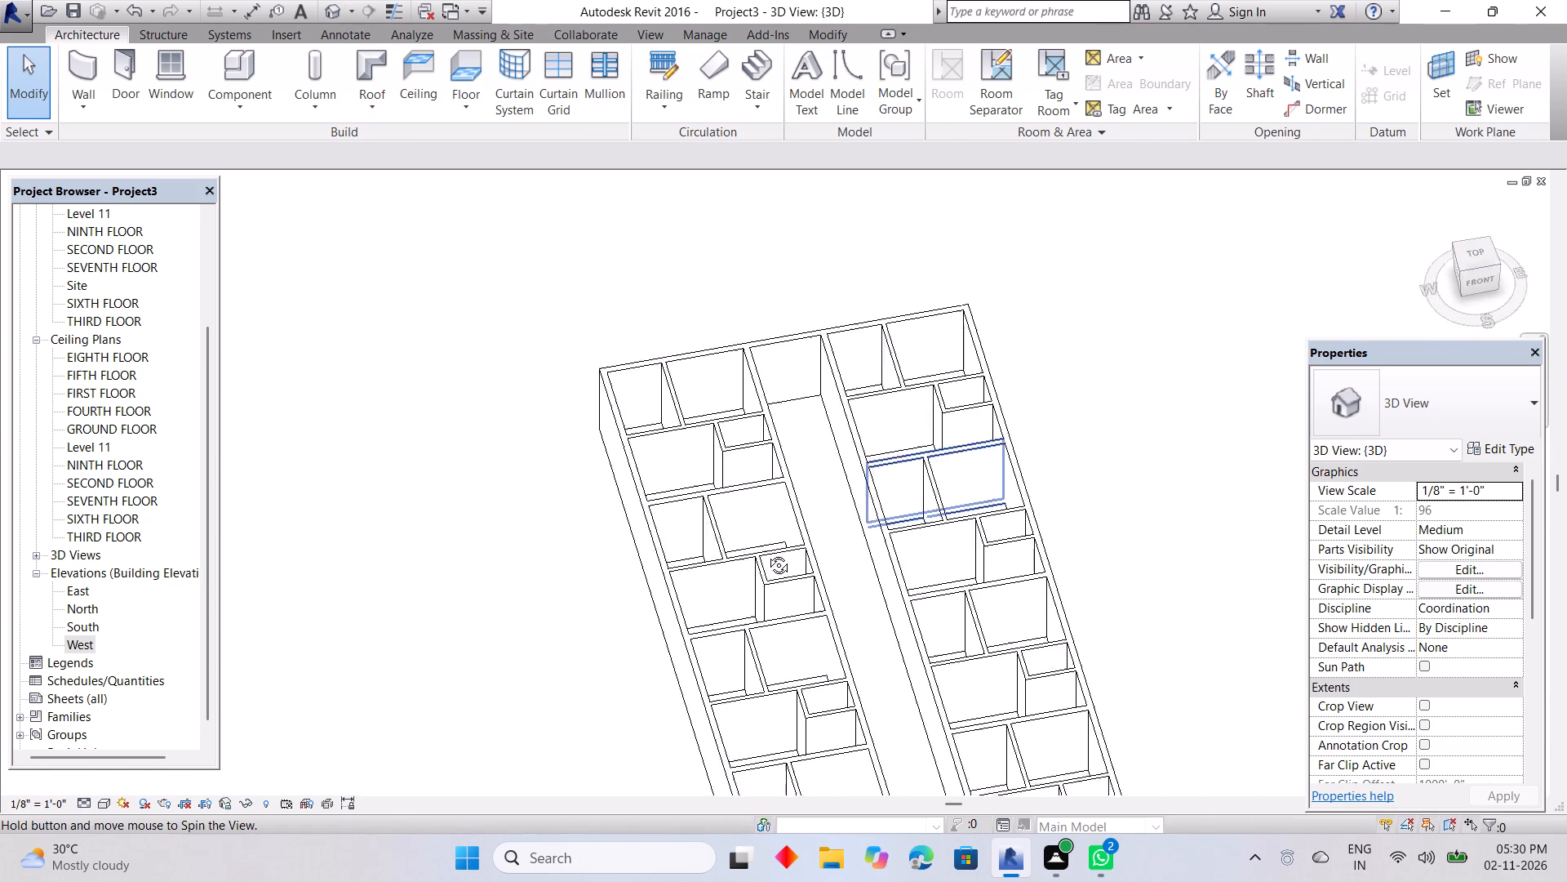
pyautogui.keyDown('shift'); pyautogui.moveTo(766, 553); pyautogui.dragTo(761, 563, button='middle'); pyautogui.keyUp('shift')
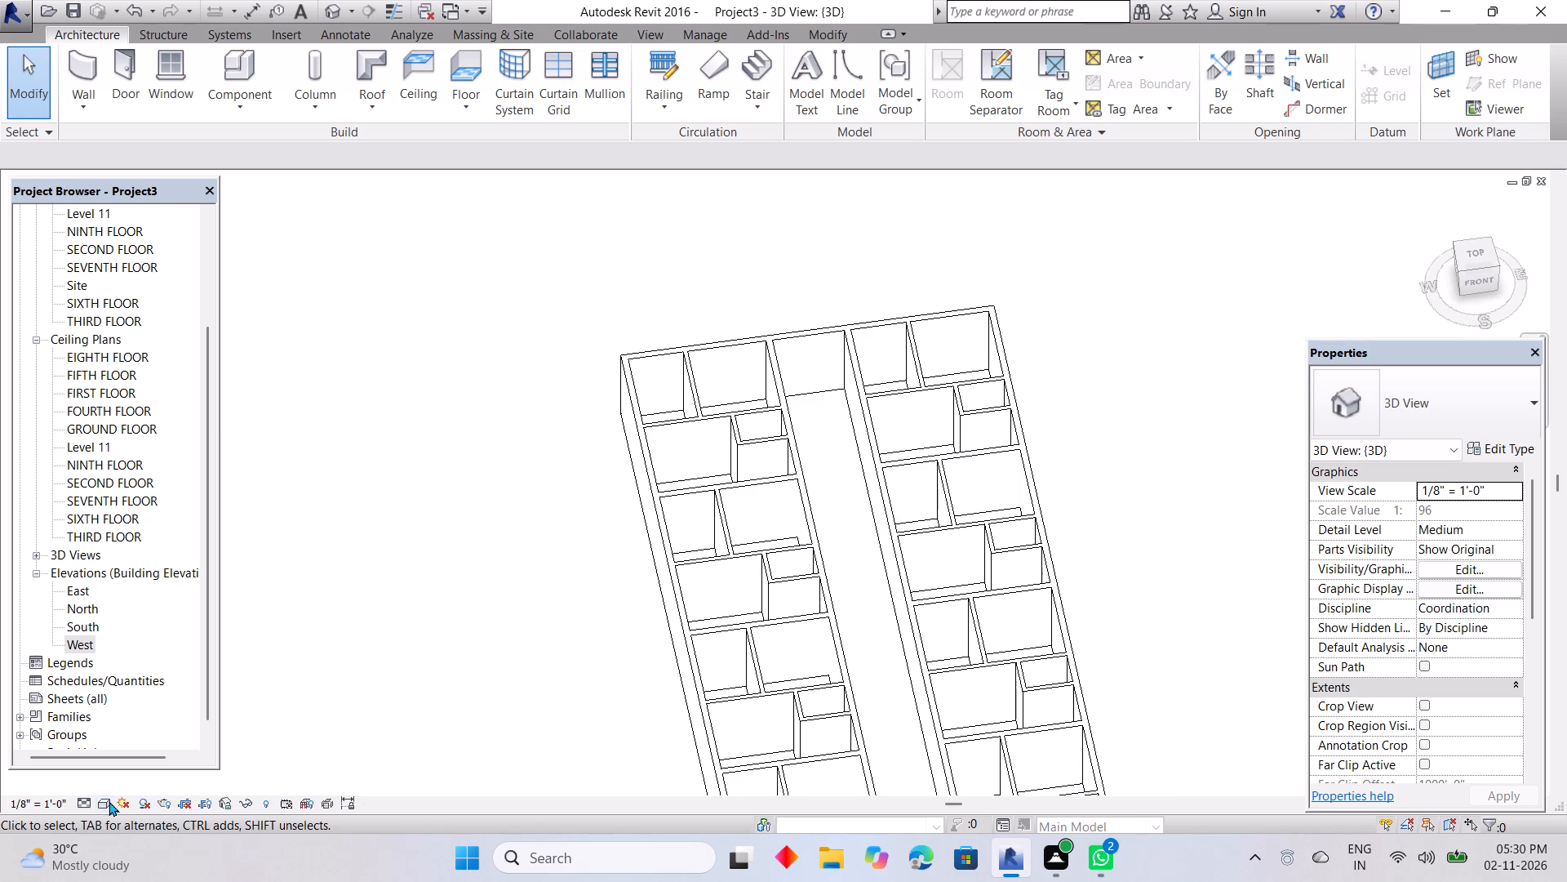
pyautogui.click(104, 804)
pyautogui.click(140, 688)
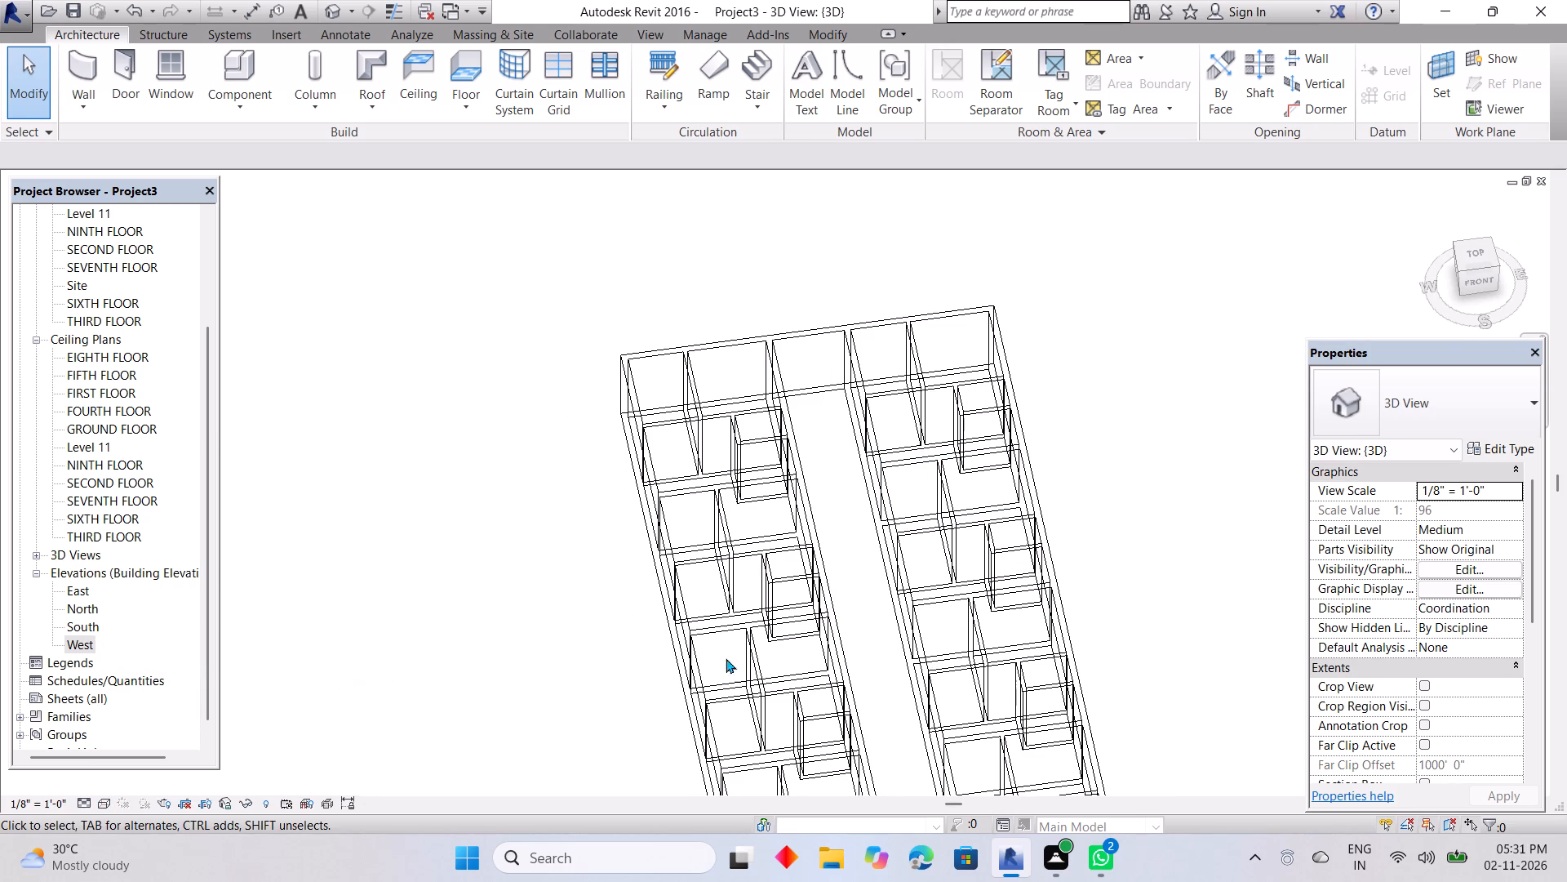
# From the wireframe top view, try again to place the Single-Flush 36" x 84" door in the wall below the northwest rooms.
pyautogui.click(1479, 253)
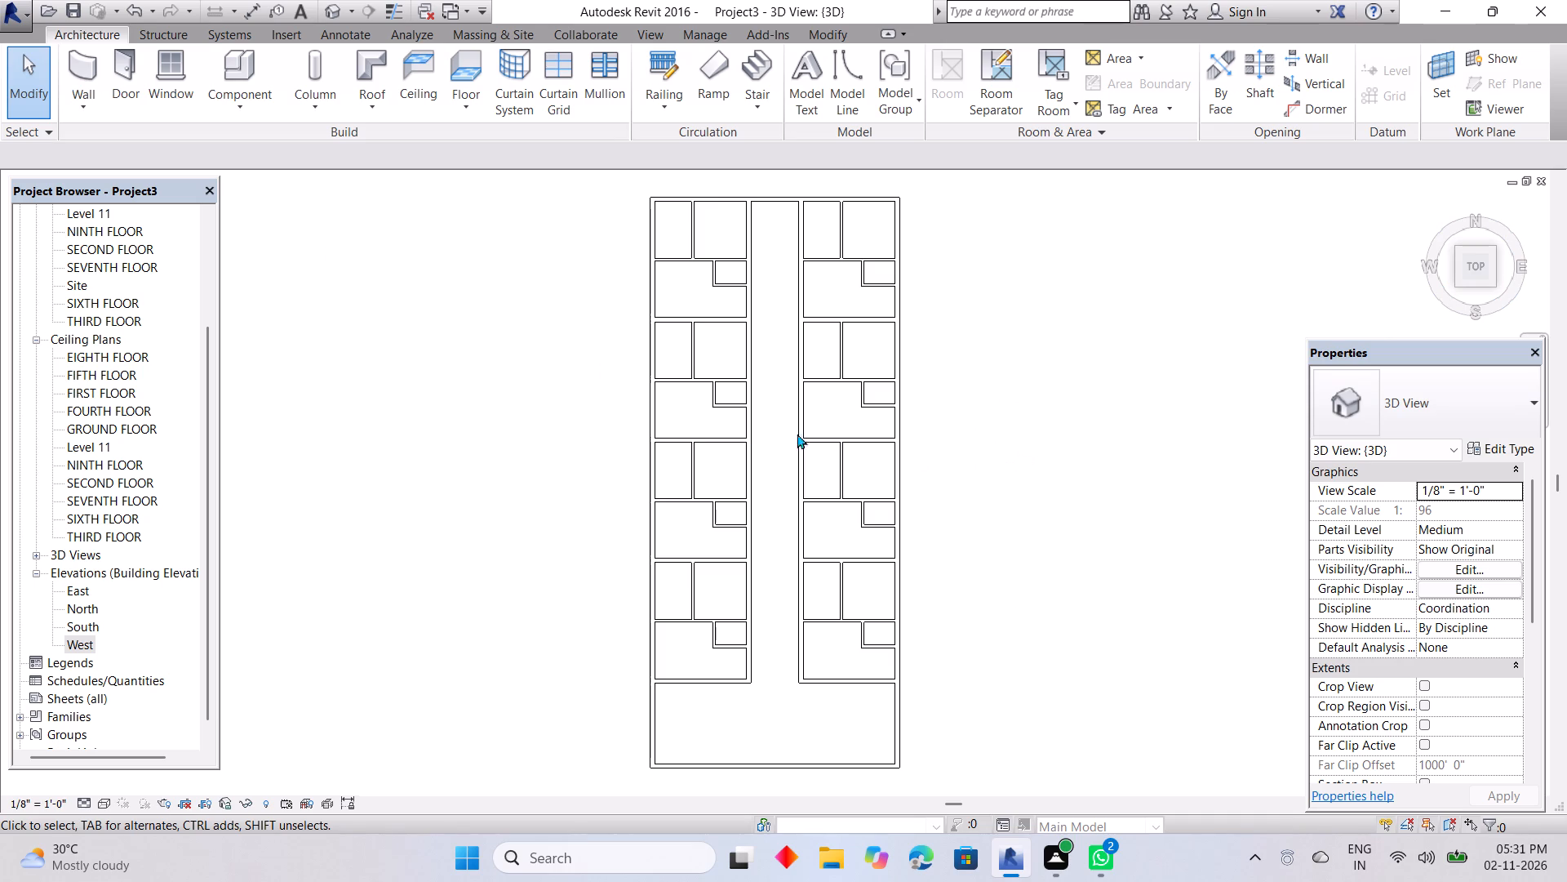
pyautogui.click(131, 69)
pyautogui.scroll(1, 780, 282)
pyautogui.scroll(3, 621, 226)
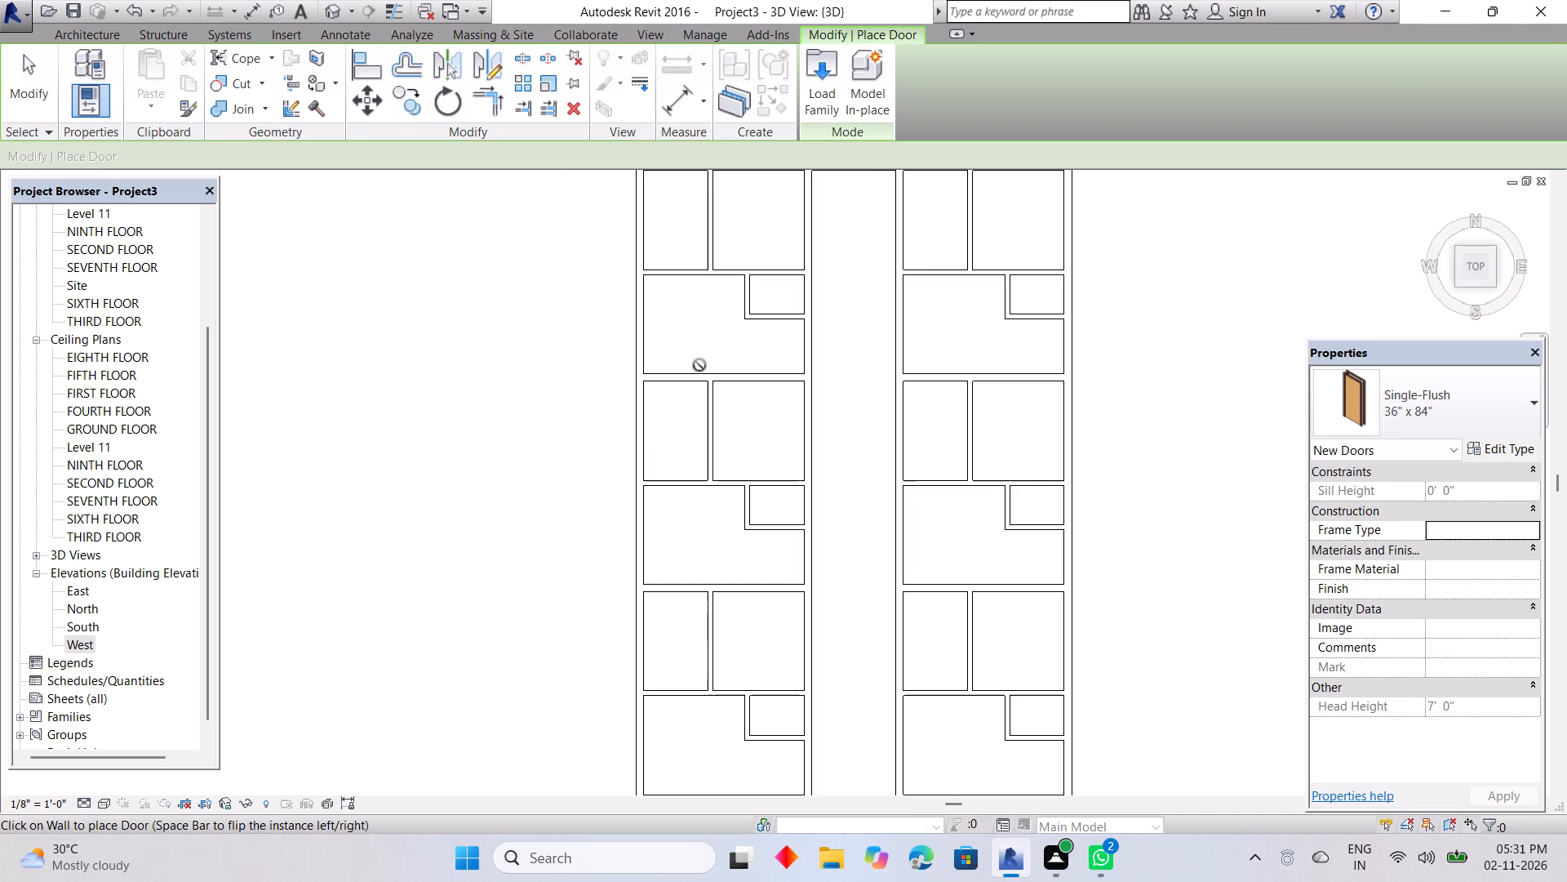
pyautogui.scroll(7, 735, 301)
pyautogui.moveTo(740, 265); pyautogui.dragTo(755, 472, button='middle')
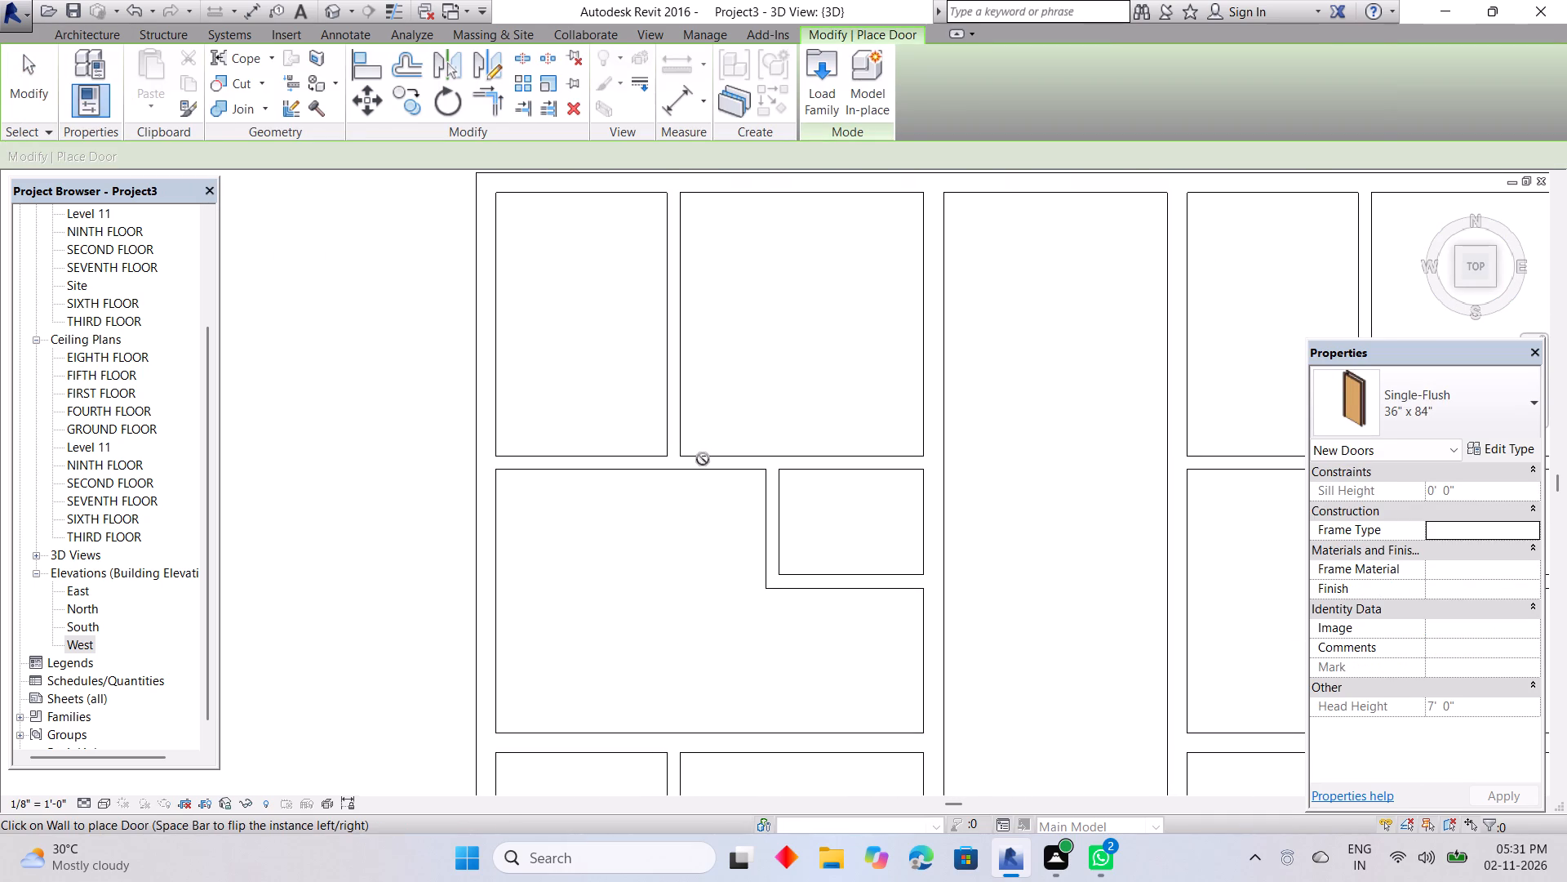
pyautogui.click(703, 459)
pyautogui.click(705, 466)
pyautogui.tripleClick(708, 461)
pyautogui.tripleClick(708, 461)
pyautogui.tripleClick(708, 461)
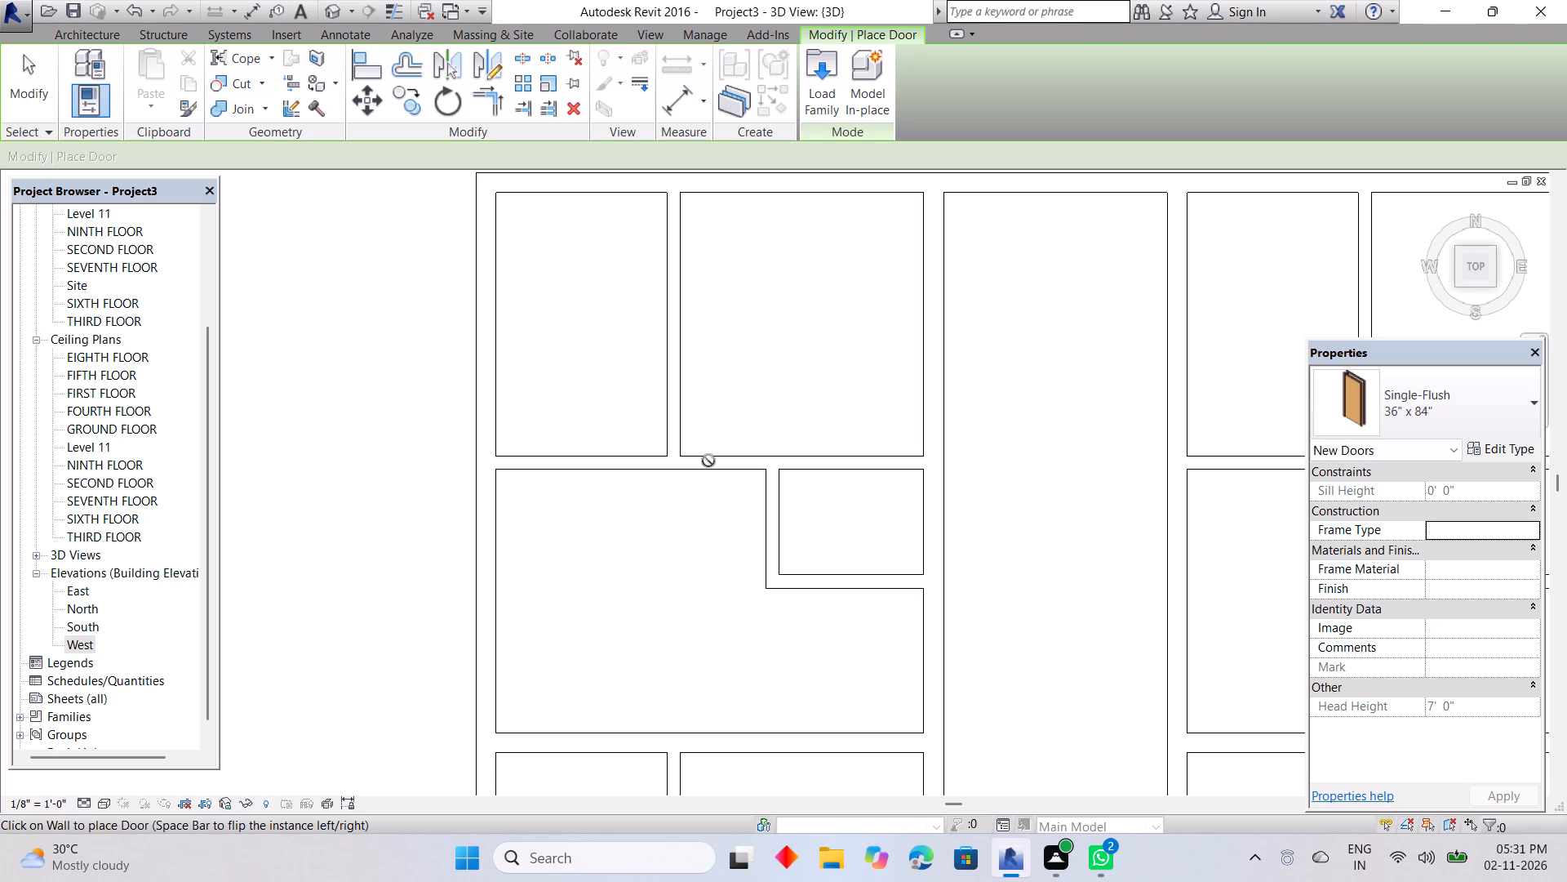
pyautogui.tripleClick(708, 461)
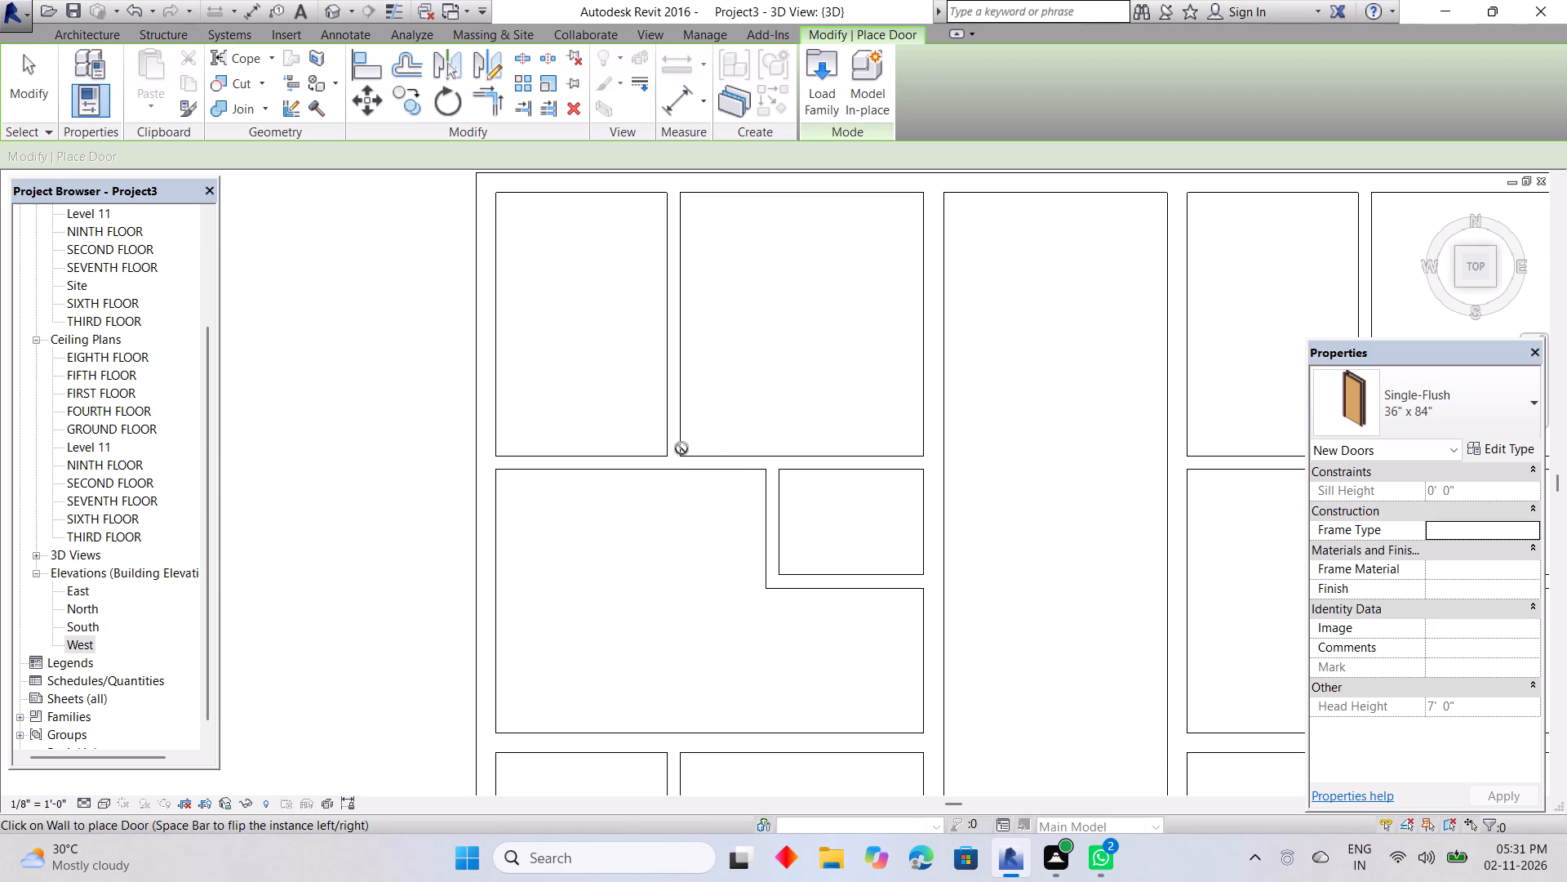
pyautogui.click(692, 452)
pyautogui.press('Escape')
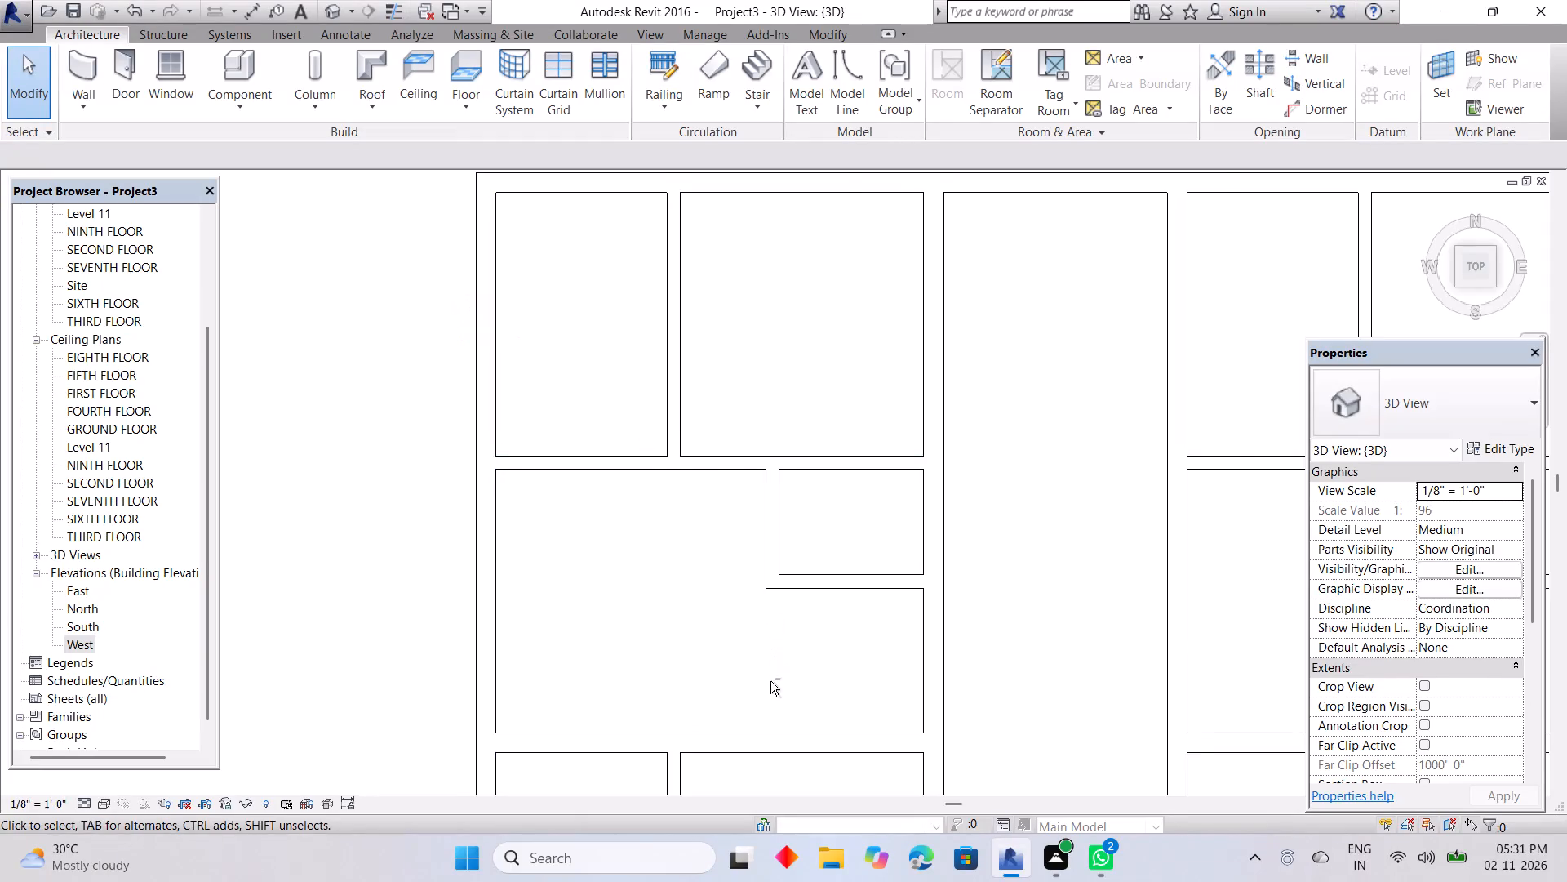
# Examine the wireframe ground floor walls in the 3D view from several angles, from the north rooms to the south end.
pyautogui.keyDown('shift'); pyautogui.moveTo(770, 684); pyautogui.dragTo(799, 317, button='middle'); pyautogui.keyUp('shift')
pyautogui.scroll(-4, 804, 569)
pyautogui.moveTo(829, 650); pyautogui.dragTo(863, 377, button='middle')
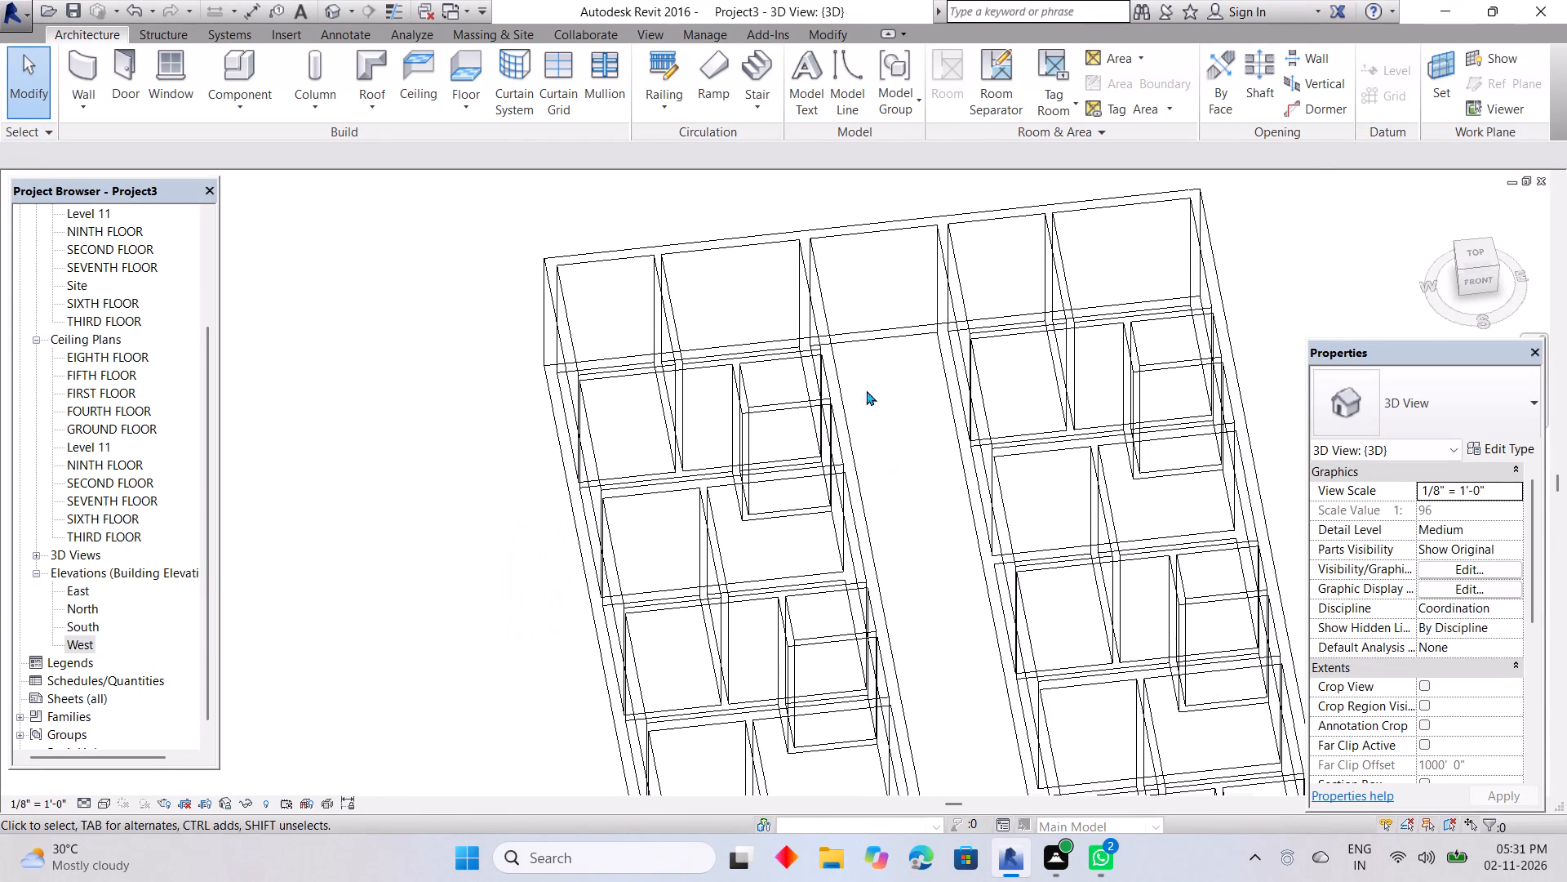
pyautogui.keyDown('shift'); pyautogui.moveTo(909, 476); pyautogui.dragTo(825, 373, button='middle'); pyautogui.keyUp('shift')
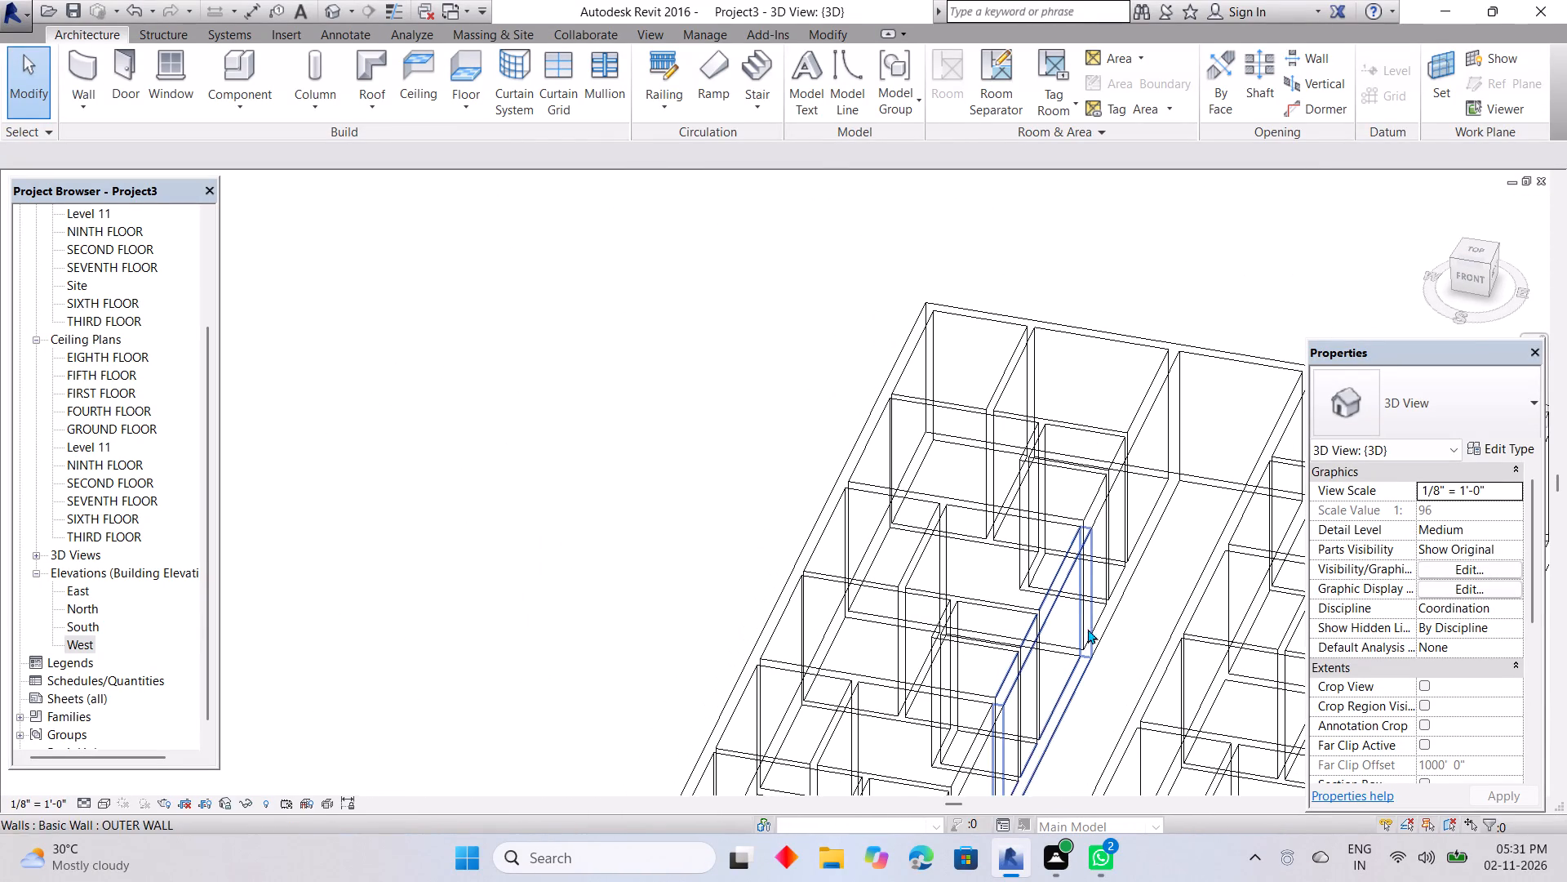
pyautogui.press('Escape')
pyautogui.keyDown('shift'); pyautogui.moveTo(1107, 753); pyautogui.dragTo(1176, 775, button='middle'); pyautogui.keyUp('shift')
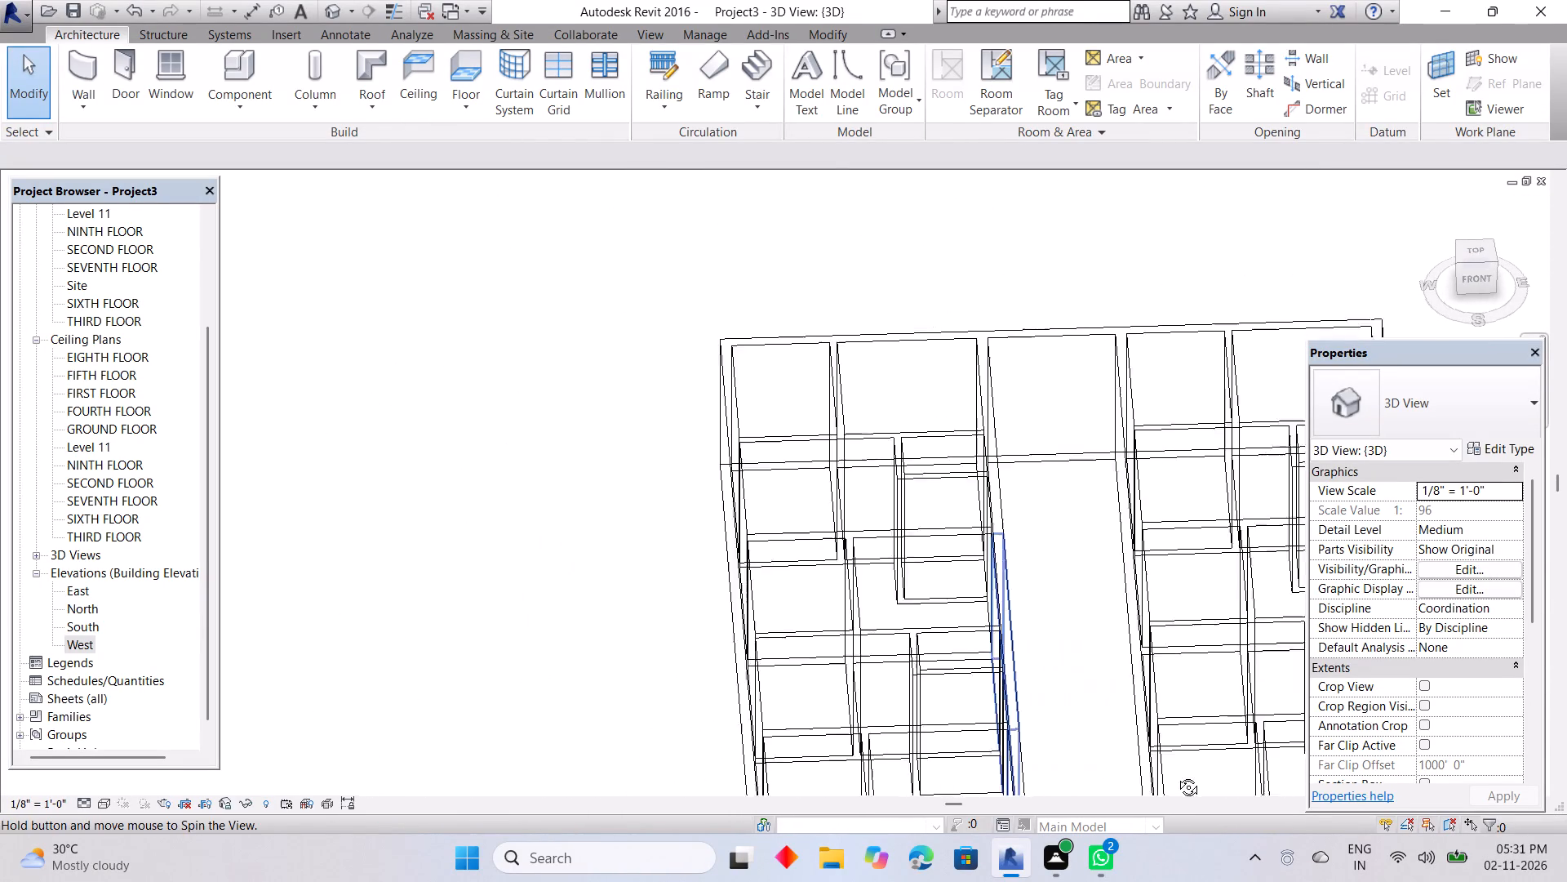
pyautogui.keyDown('shift'); pyautogui.moveTo(1176, 775); pyautogui.dragTo(1170, 746, button='middle'); pyautogui.keyUp('shift')
pyautogui.scroll(-4, 1032, 564)
pyautogui.moveTo(1068, 659); pyautogui.dragTo(968, 362, button='middle')
pyautogui.keyDown('shift'); pyautogui.moveTo(972, 426); pyautogui.dragTo(979, 467, button='middle'); pyautogui.keyUp('shift')
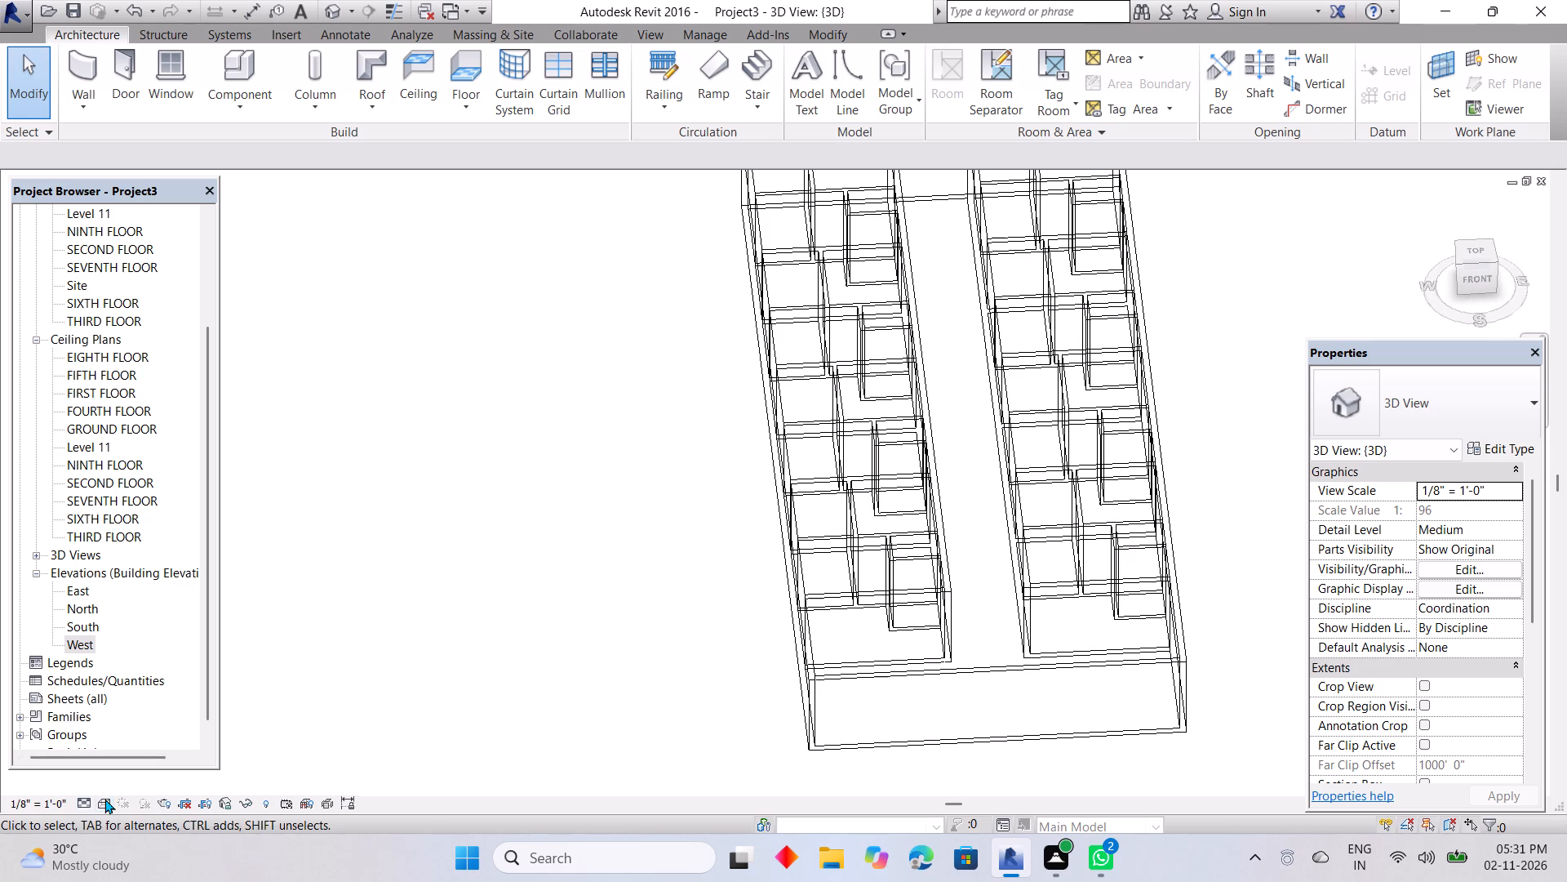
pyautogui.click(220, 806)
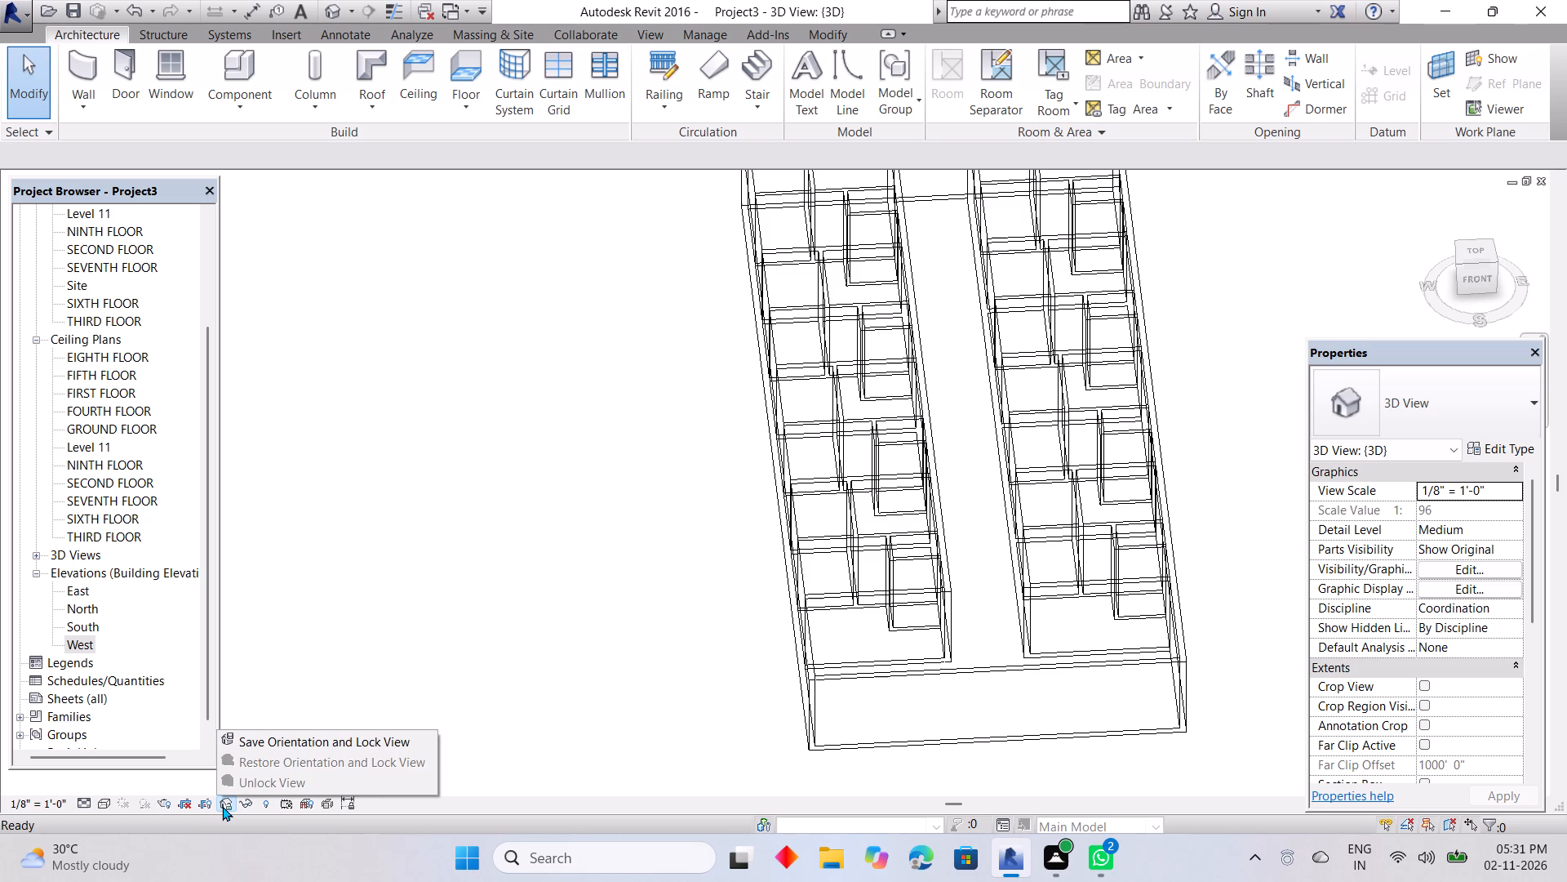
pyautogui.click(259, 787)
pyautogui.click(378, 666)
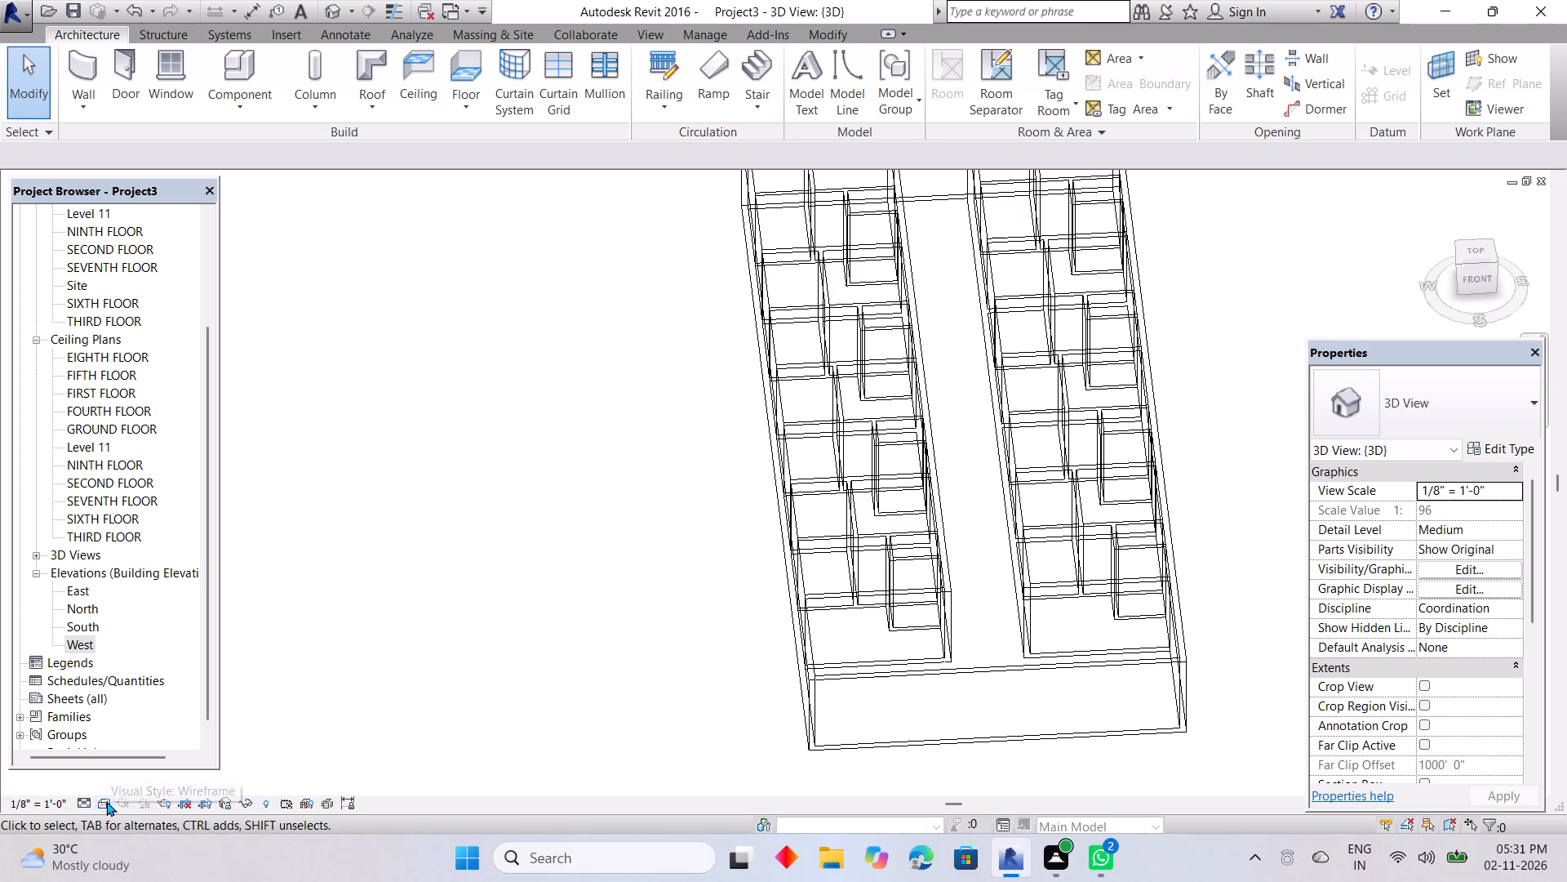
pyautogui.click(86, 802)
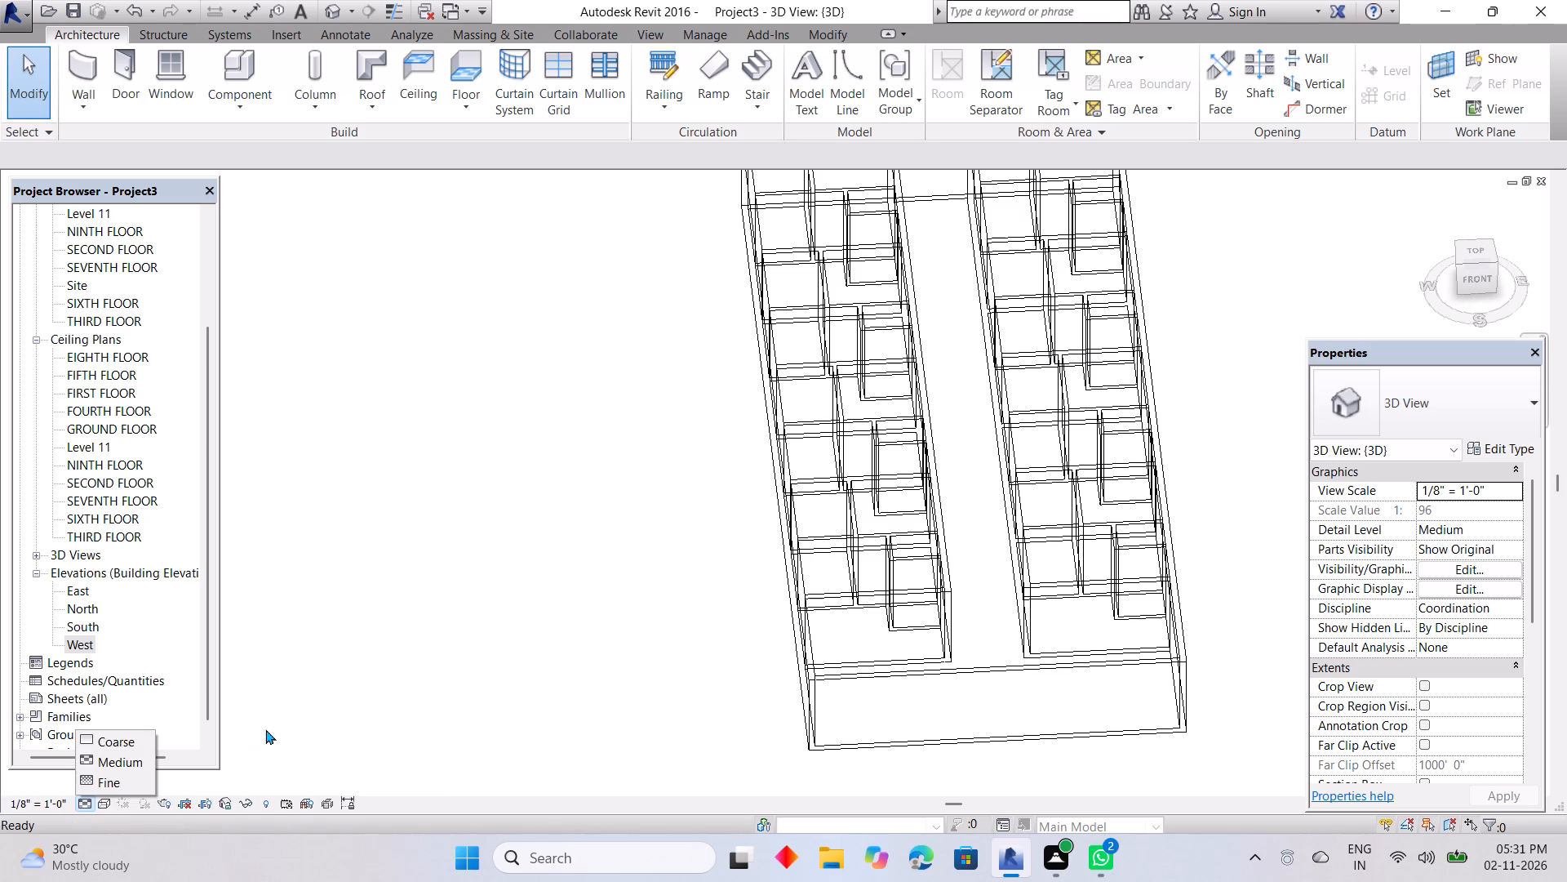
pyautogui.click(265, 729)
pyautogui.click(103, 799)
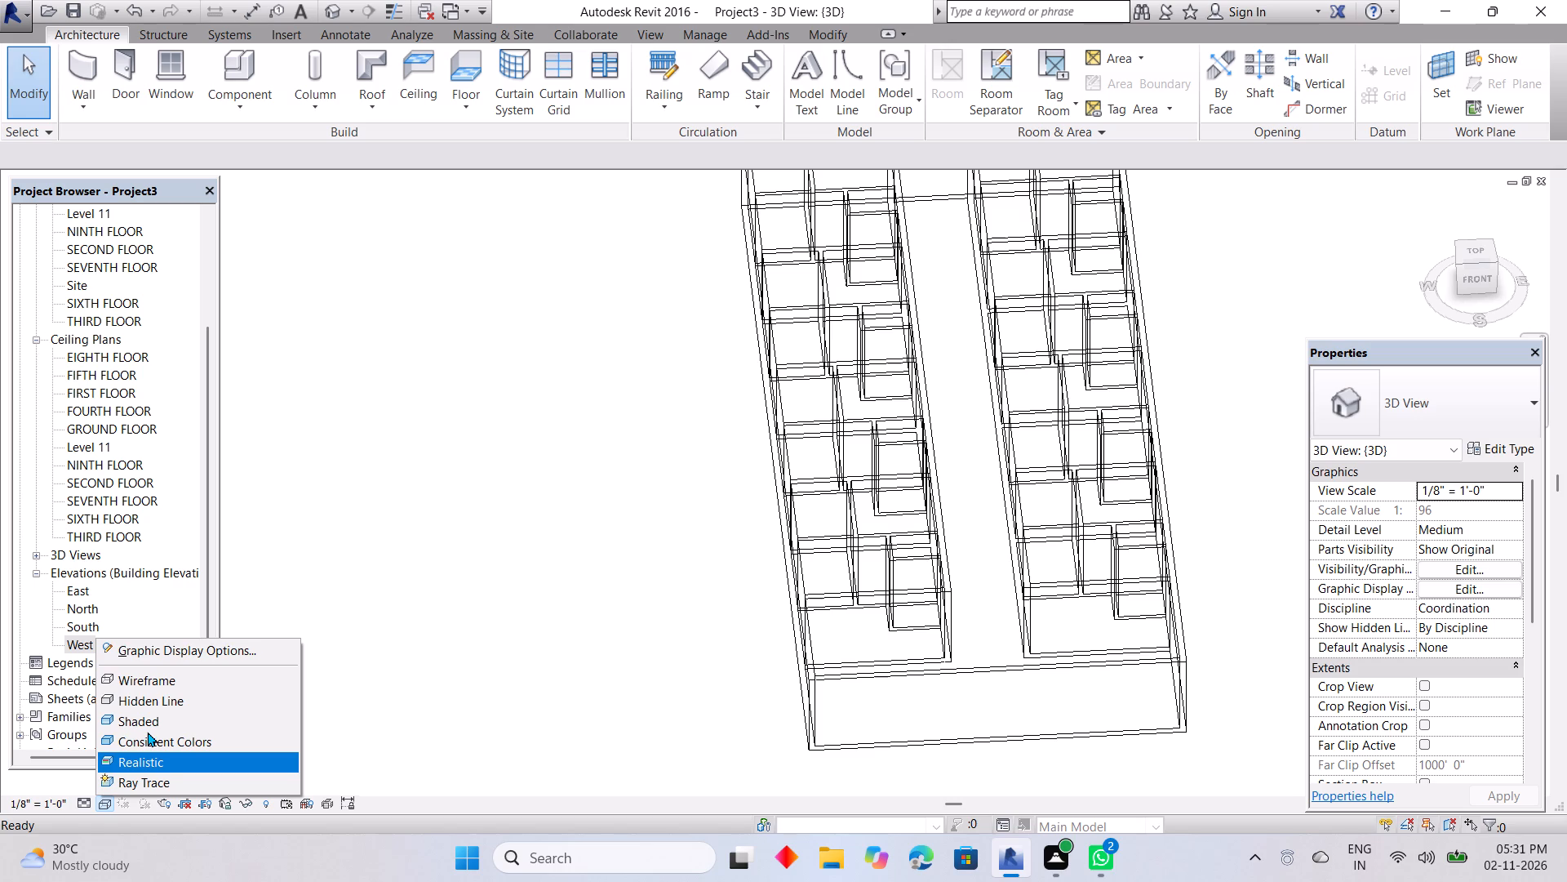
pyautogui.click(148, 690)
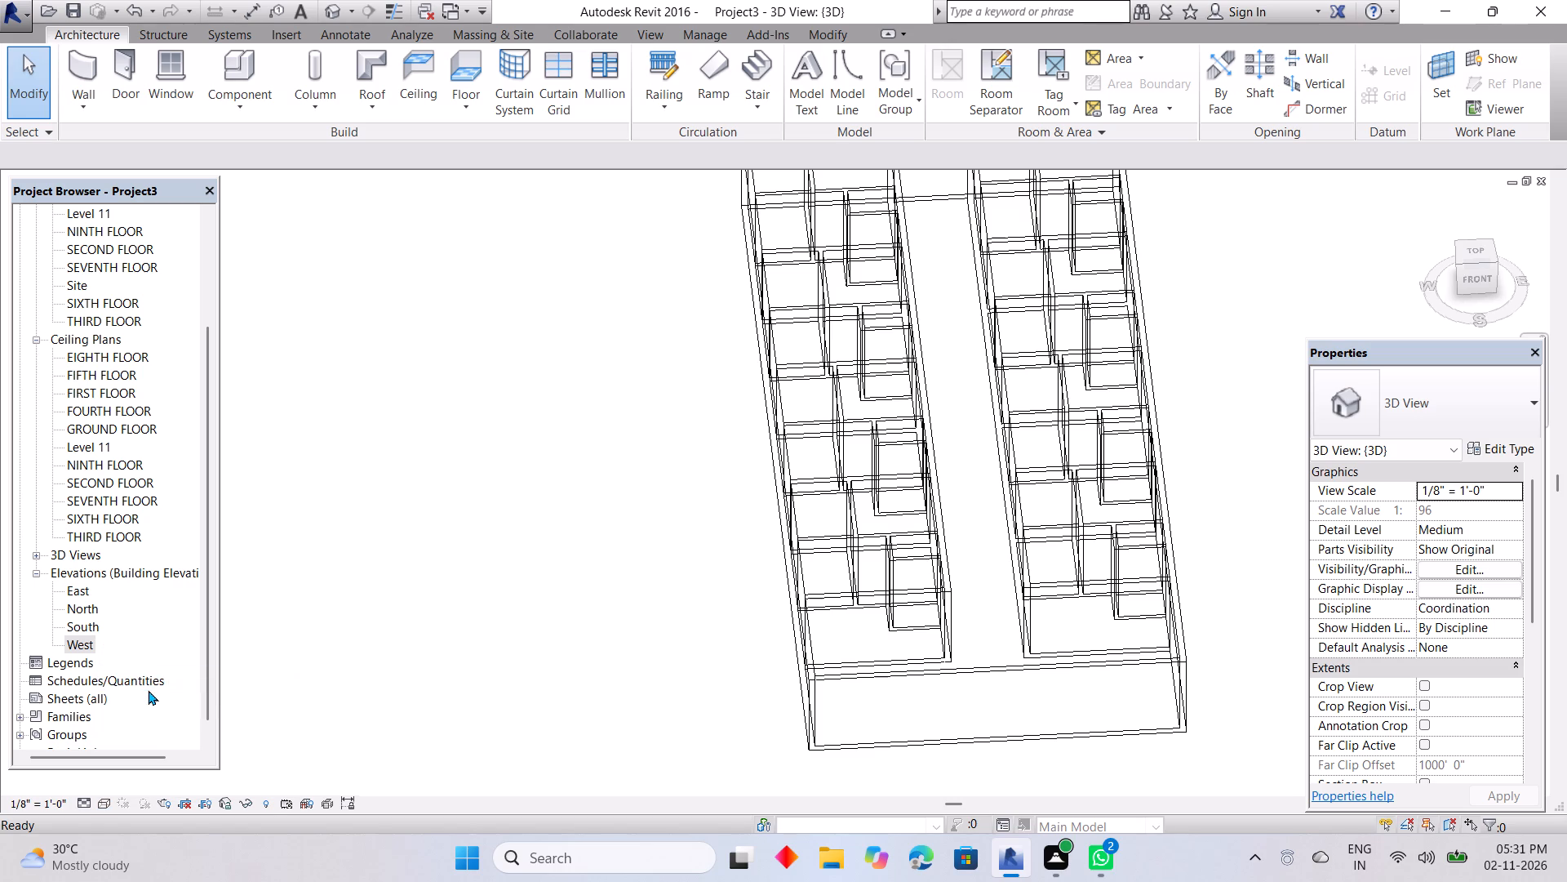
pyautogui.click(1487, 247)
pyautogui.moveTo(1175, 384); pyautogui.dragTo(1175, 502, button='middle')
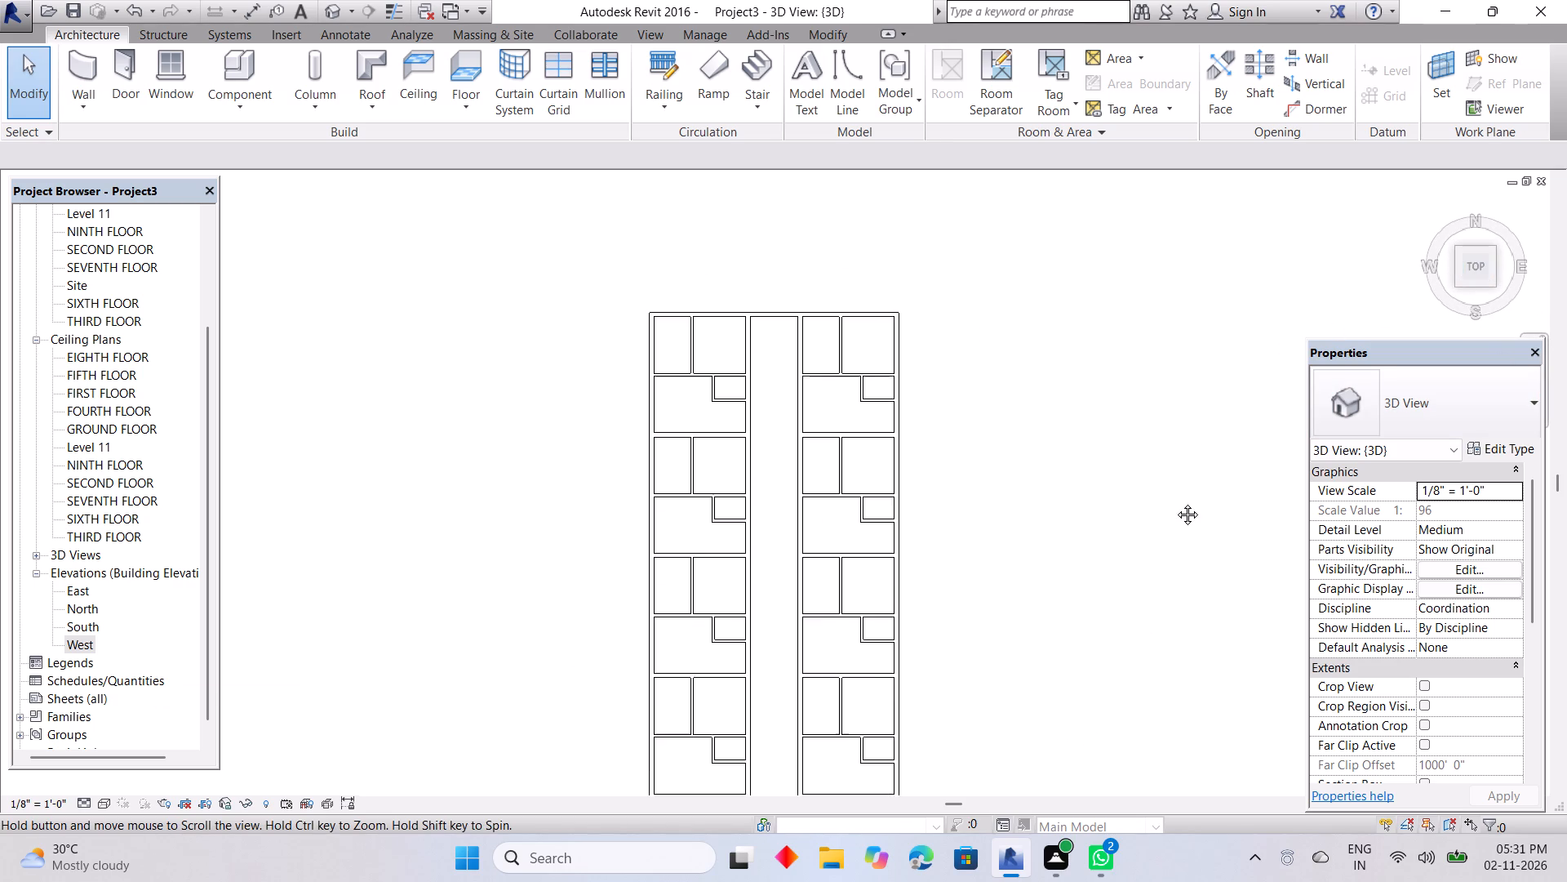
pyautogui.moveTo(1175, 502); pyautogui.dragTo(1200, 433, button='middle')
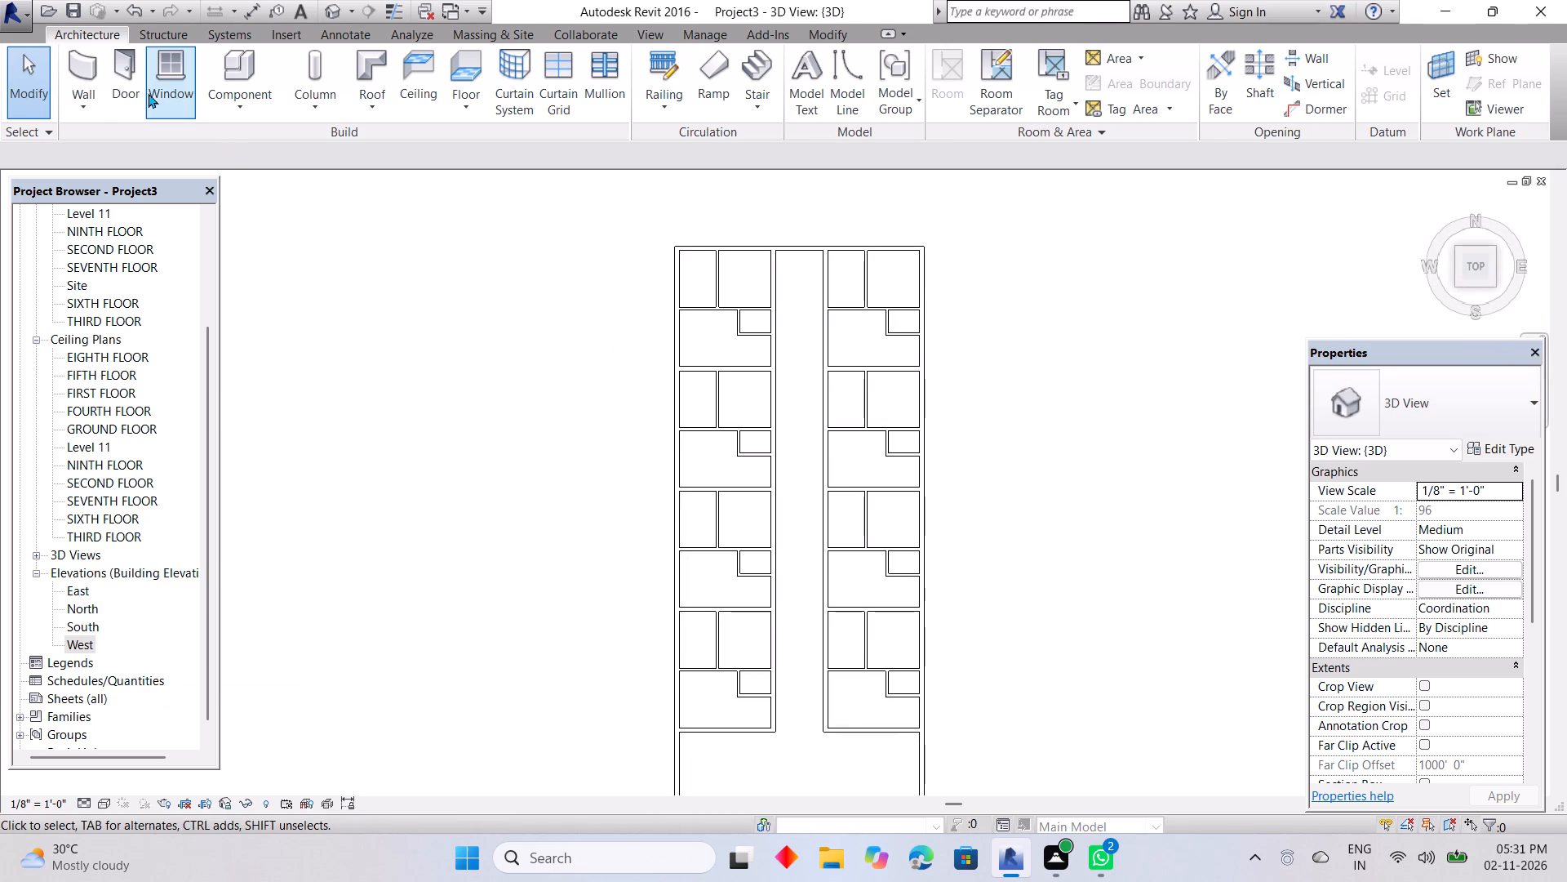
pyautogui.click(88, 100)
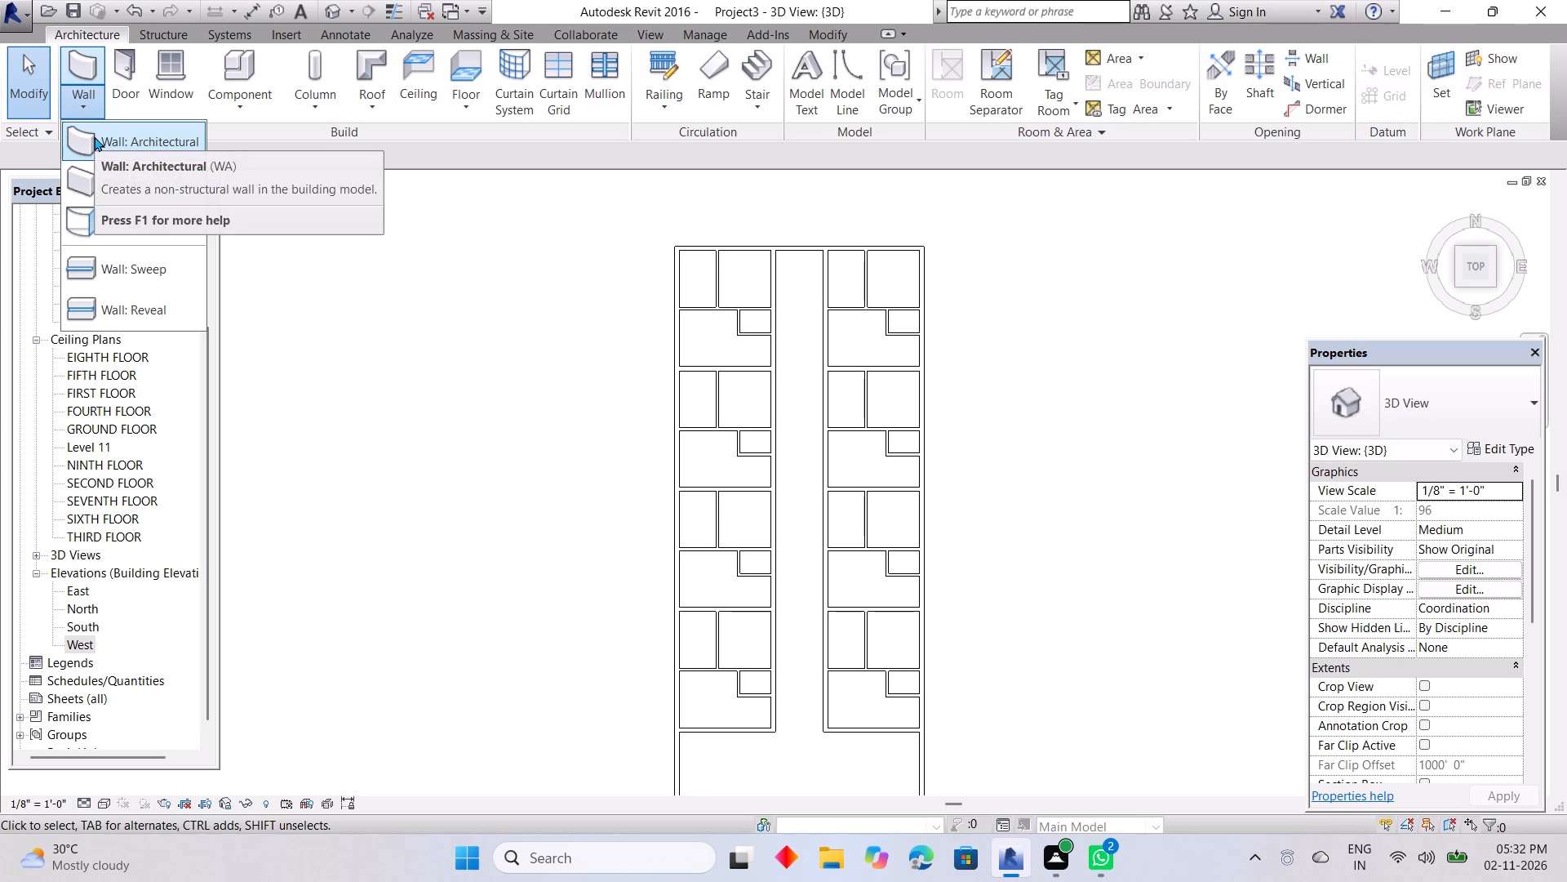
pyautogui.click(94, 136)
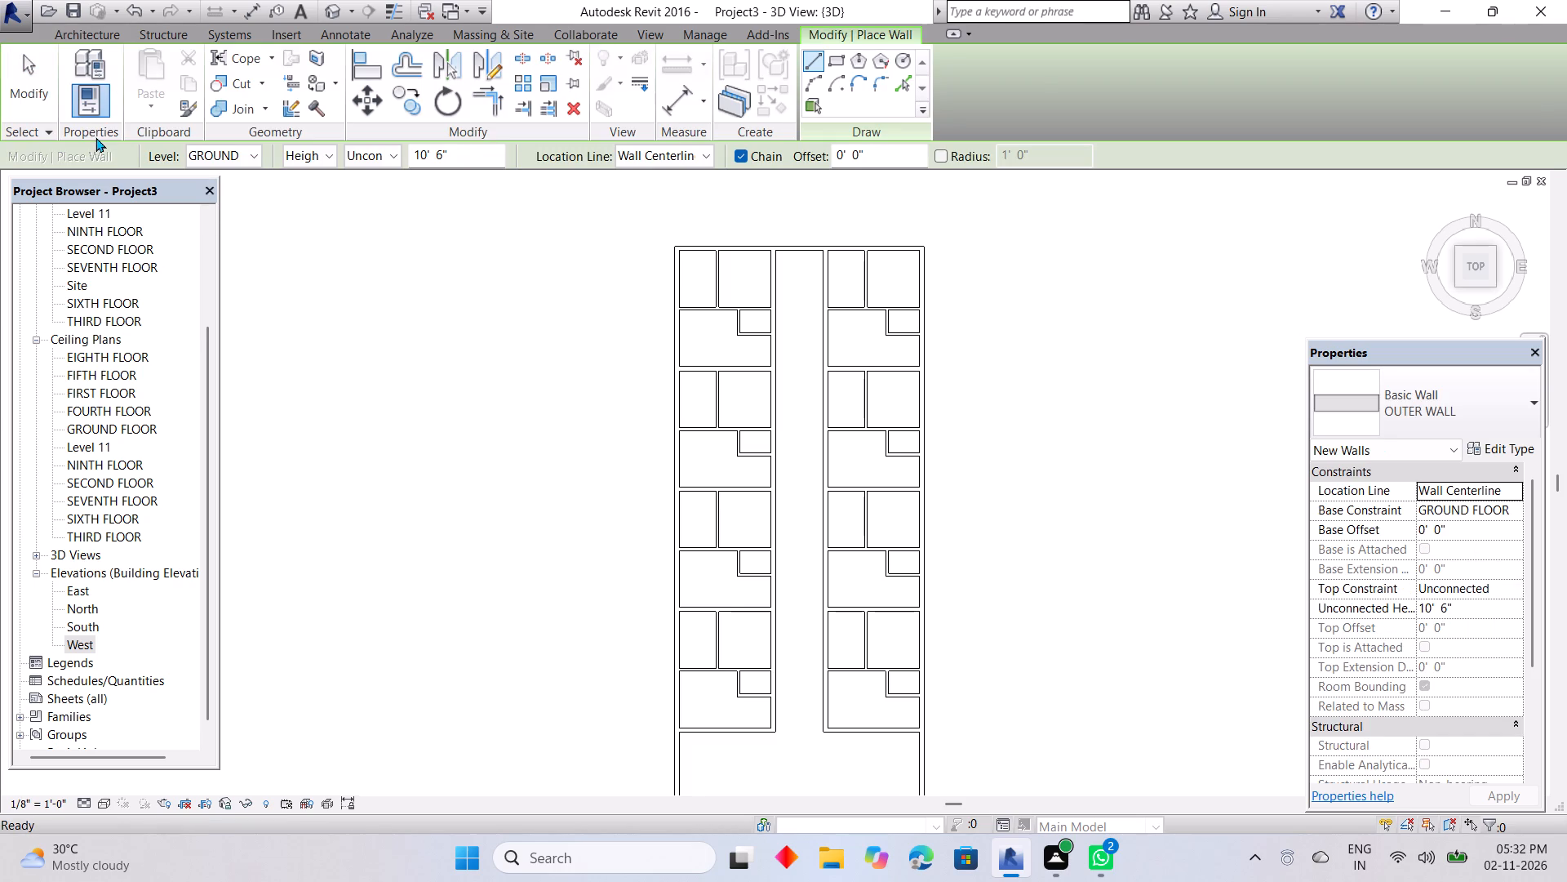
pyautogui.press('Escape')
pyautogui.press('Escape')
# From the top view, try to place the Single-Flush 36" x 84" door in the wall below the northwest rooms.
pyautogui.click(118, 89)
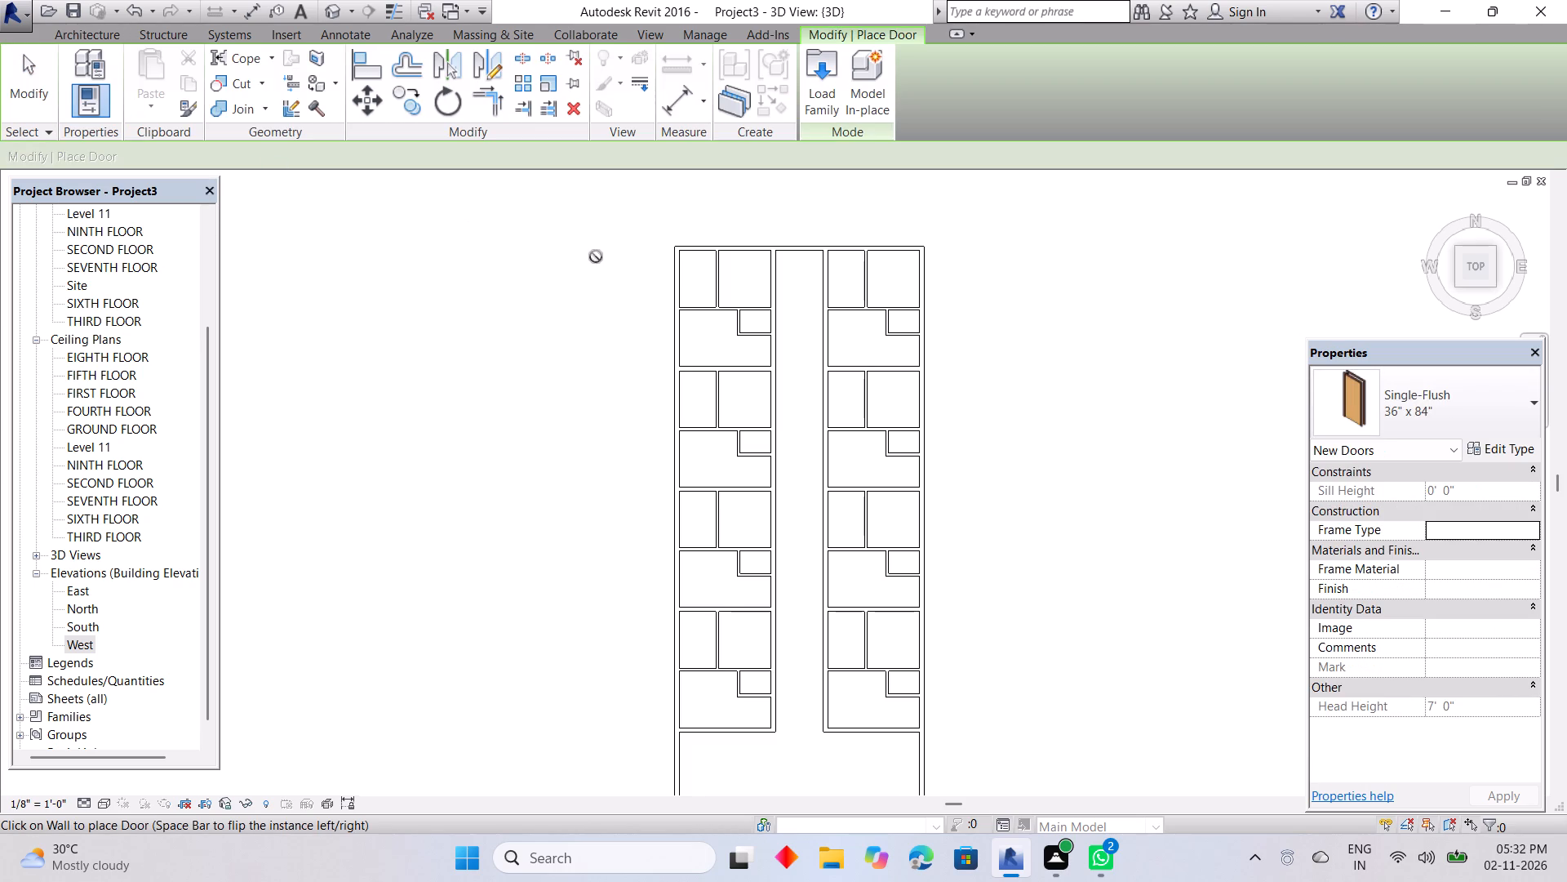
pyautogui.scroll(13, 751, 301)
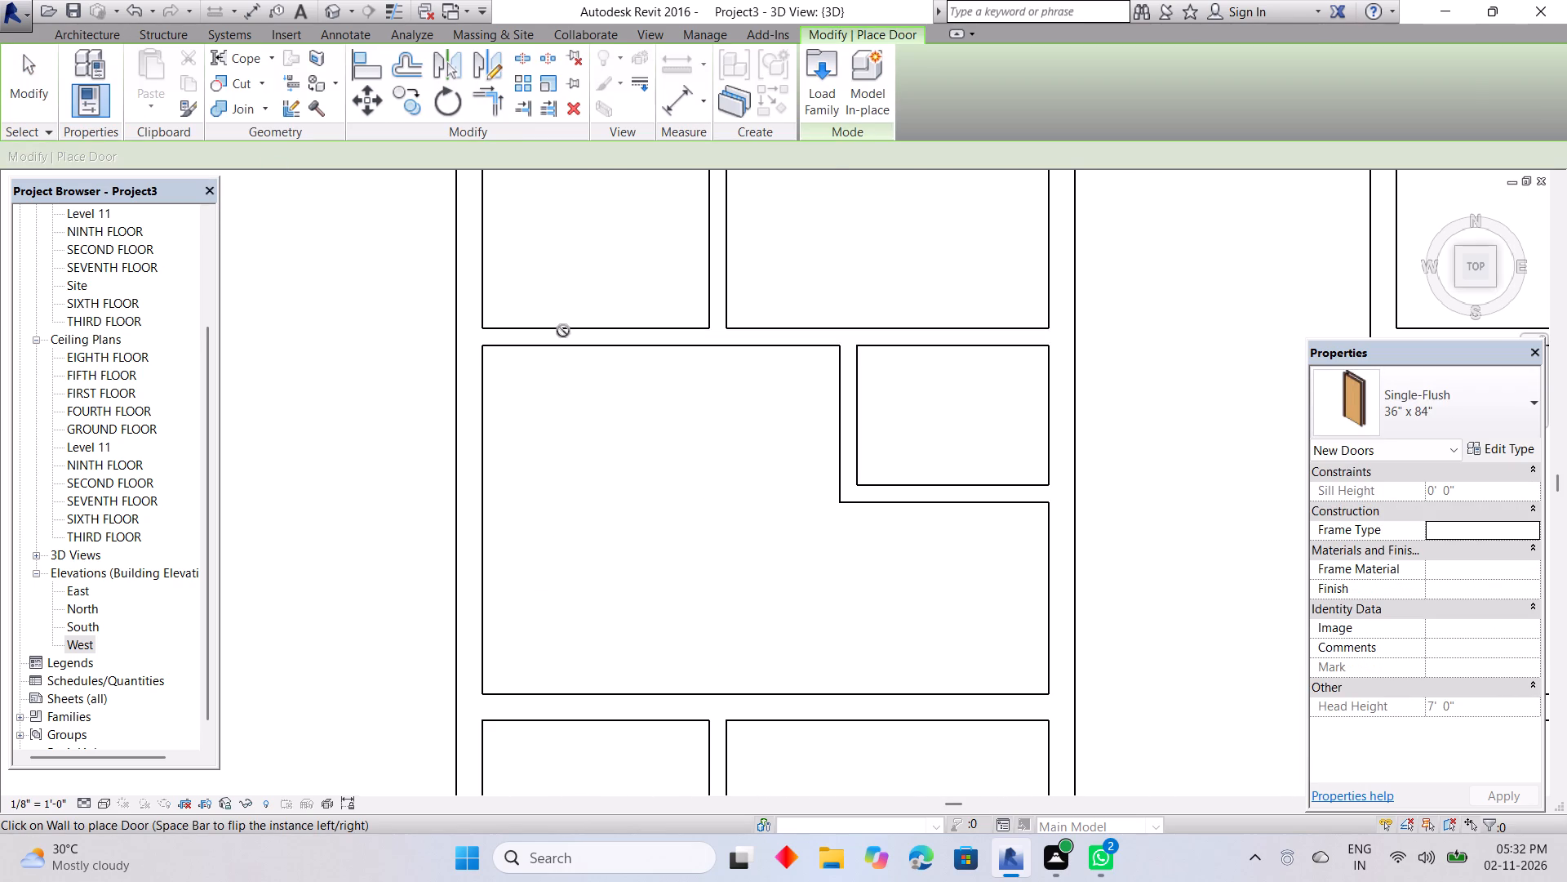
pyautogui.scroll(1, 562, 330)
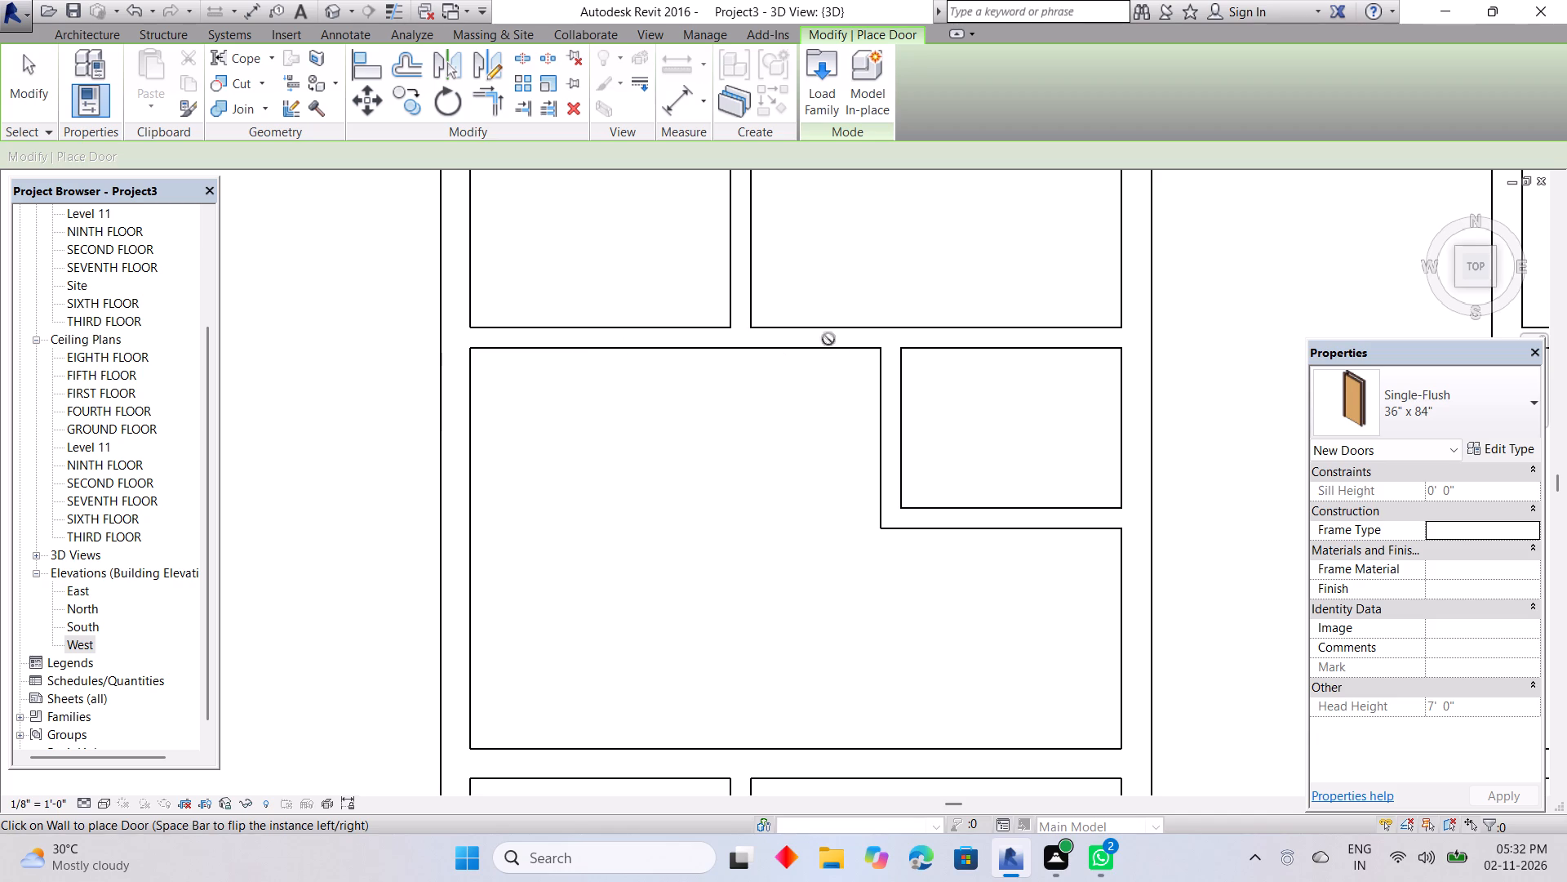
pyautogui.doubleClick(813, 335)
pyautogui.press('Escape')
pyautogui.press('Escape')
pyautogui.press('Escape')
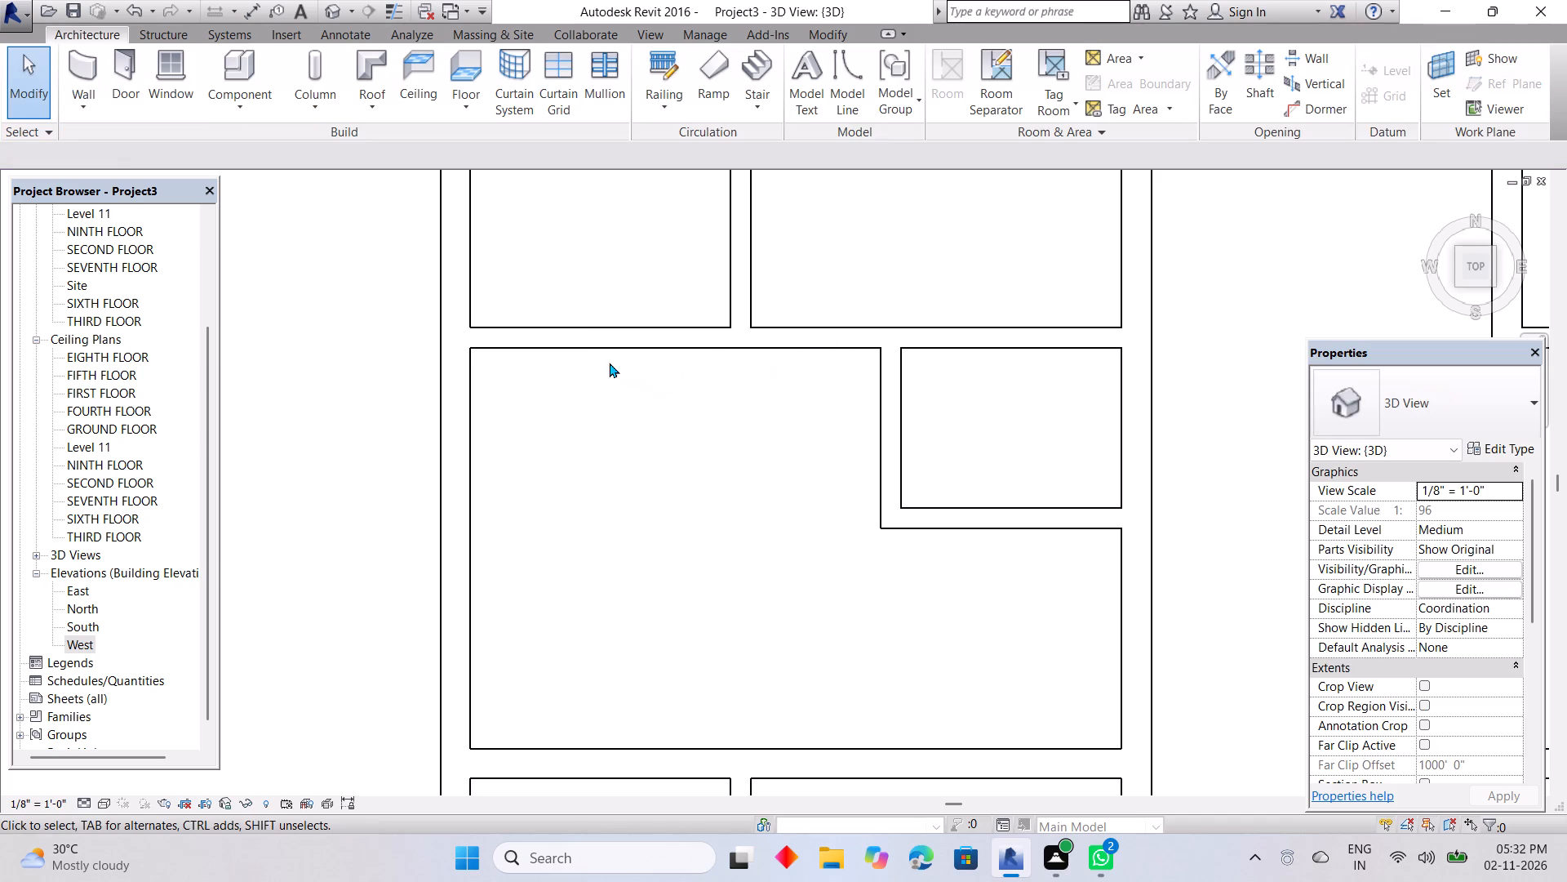
# Shorten the INNER WALL 2 wall below the northwest rooms so its west end stops just west of the partition between them.
pyautogui.scroll(-7, 606, 340)
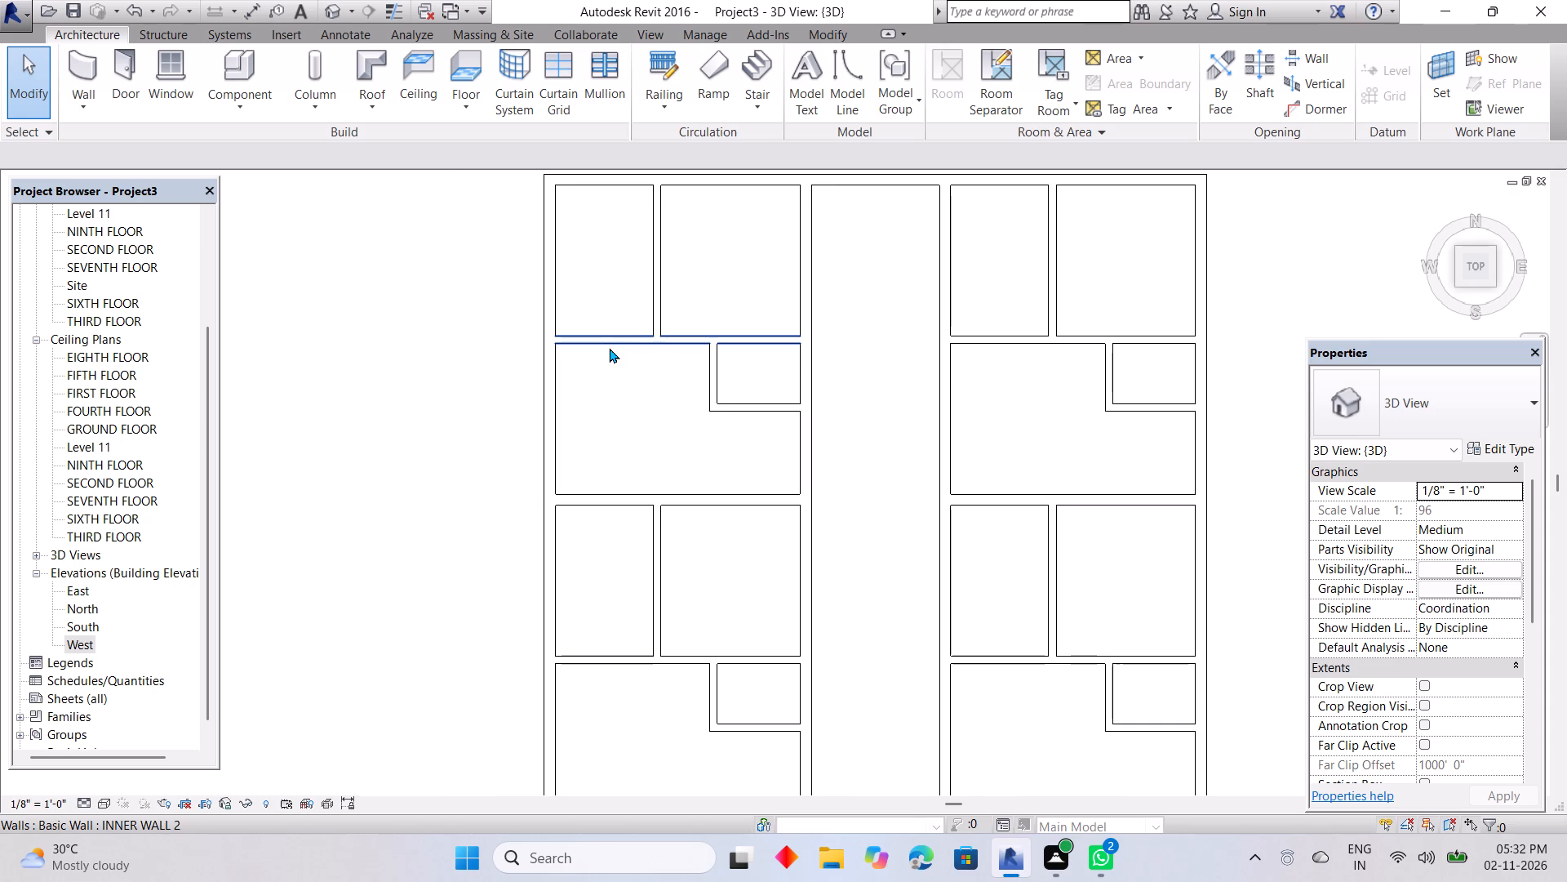
pyautogui.click(609, 341)
pyautogui.scroll(1, 609, 341)
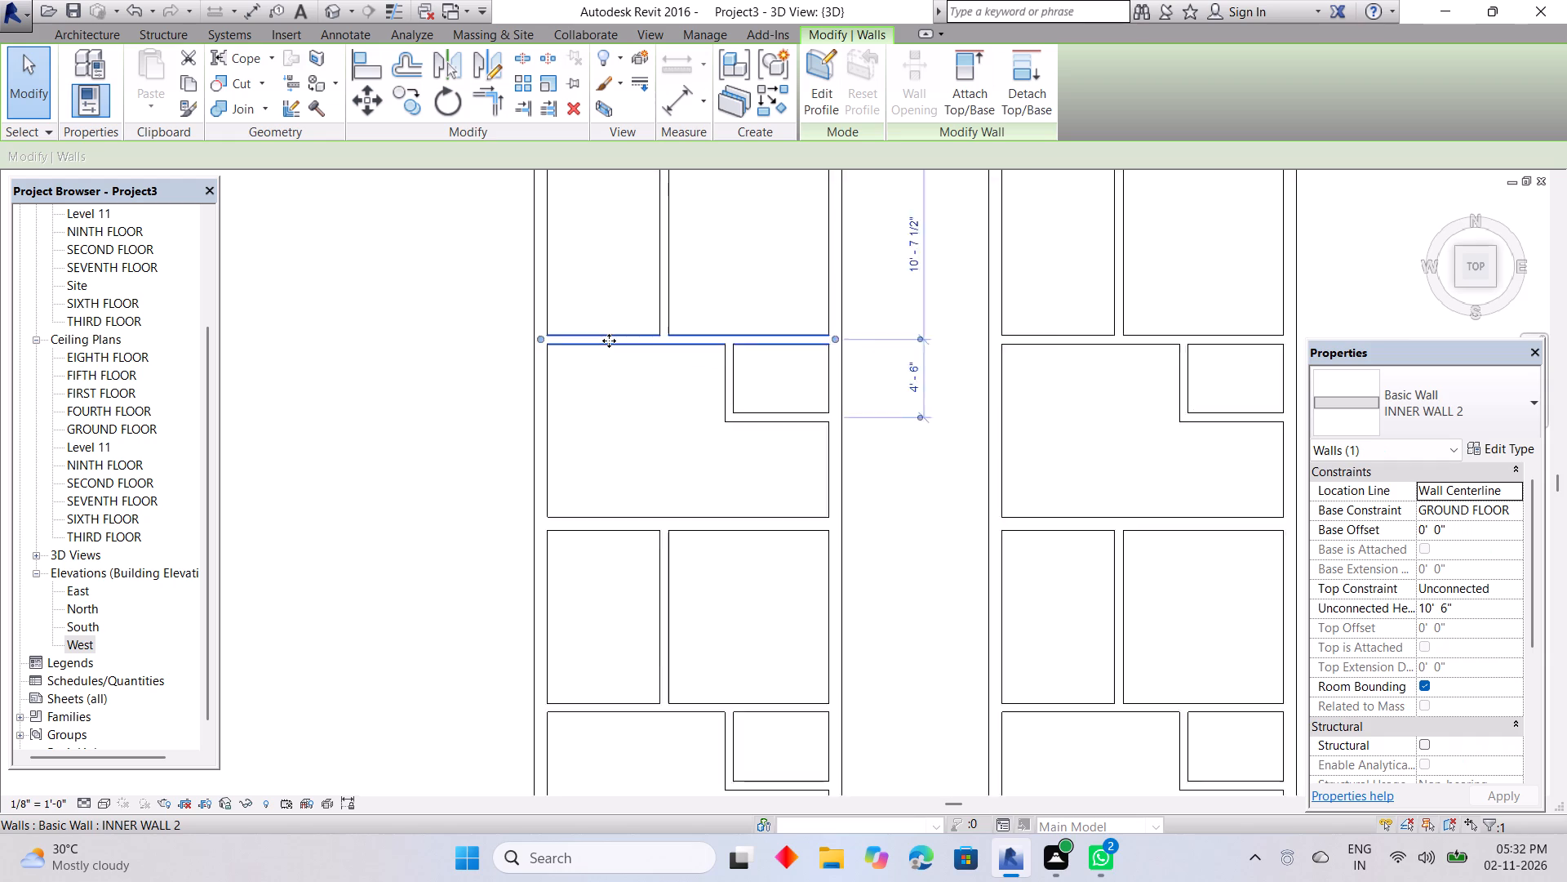
pyautogui.scroll(5, 609, 341)
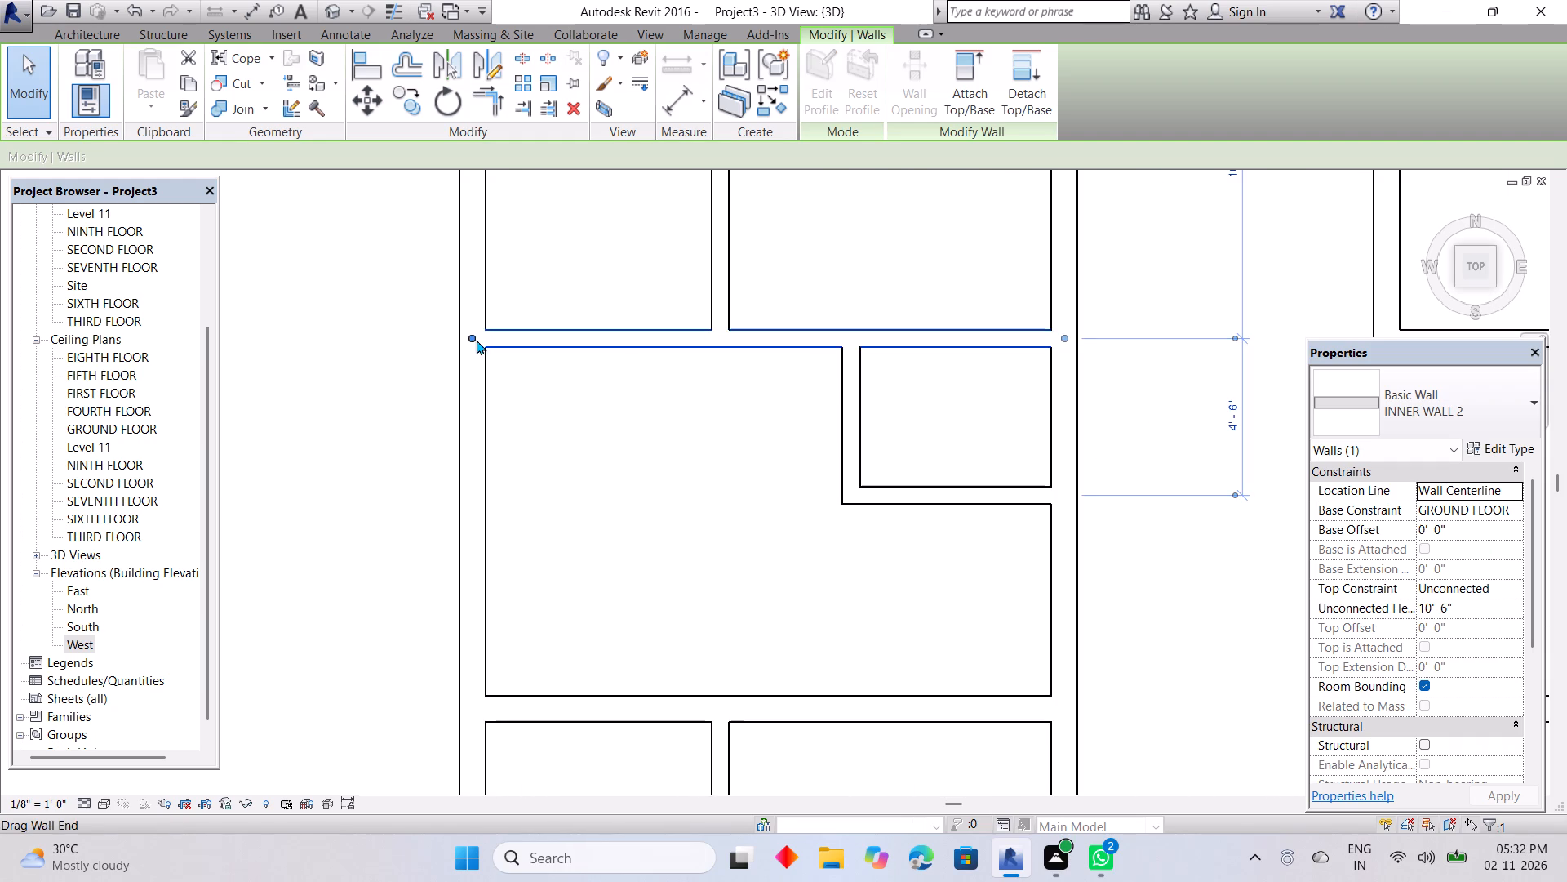
pyautogui.moveTo(471, 336); pyautogui.dragTo(624, 336)
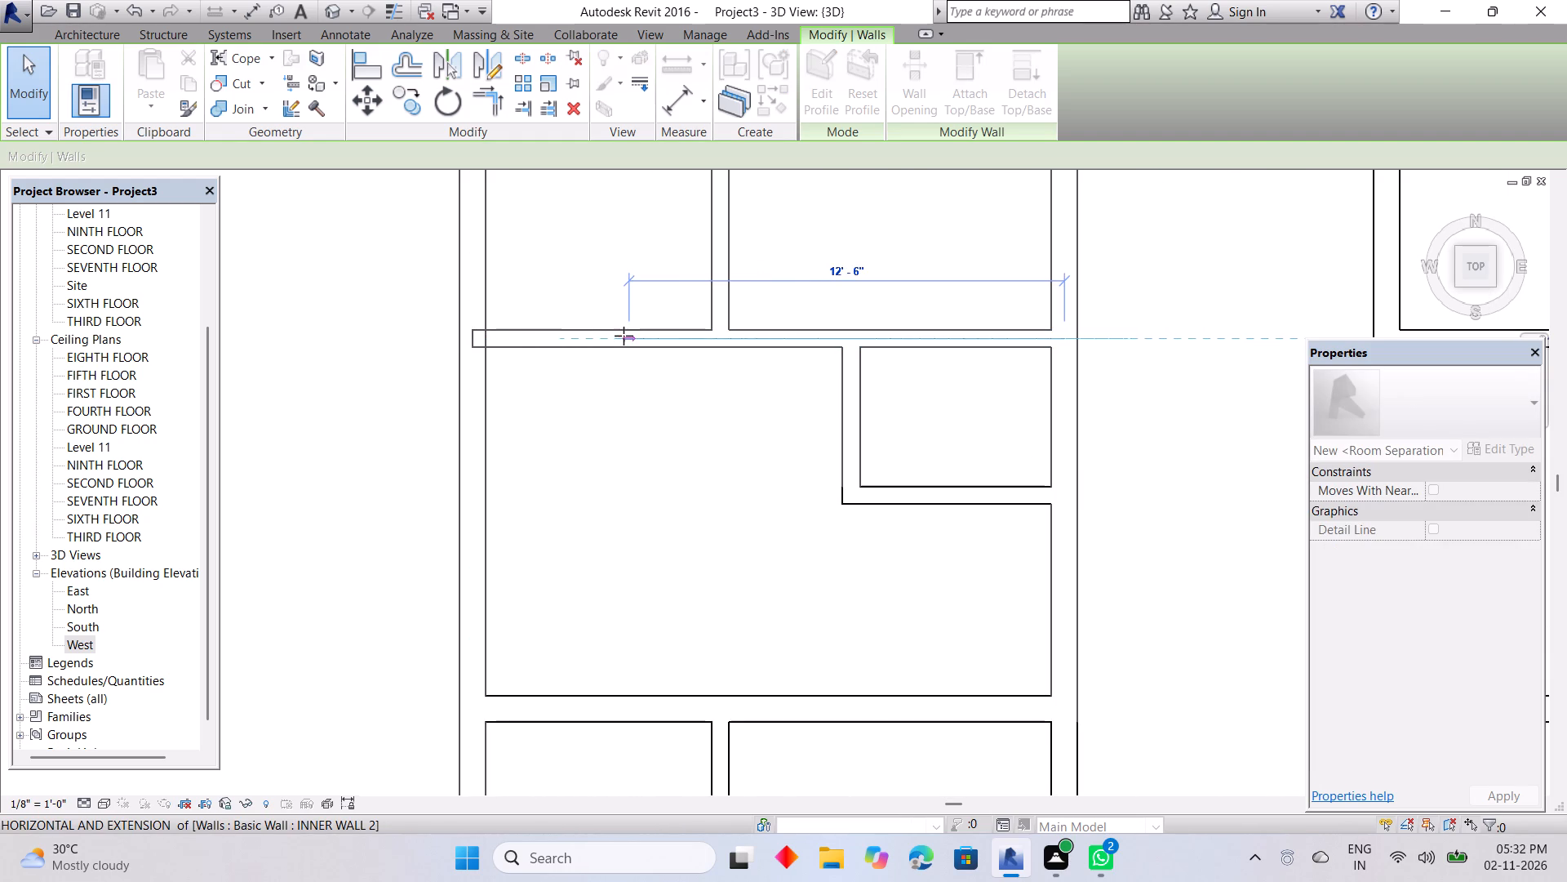
pyautogui.moveTo(624, 336); pyautogui.dragTo(655, 336)
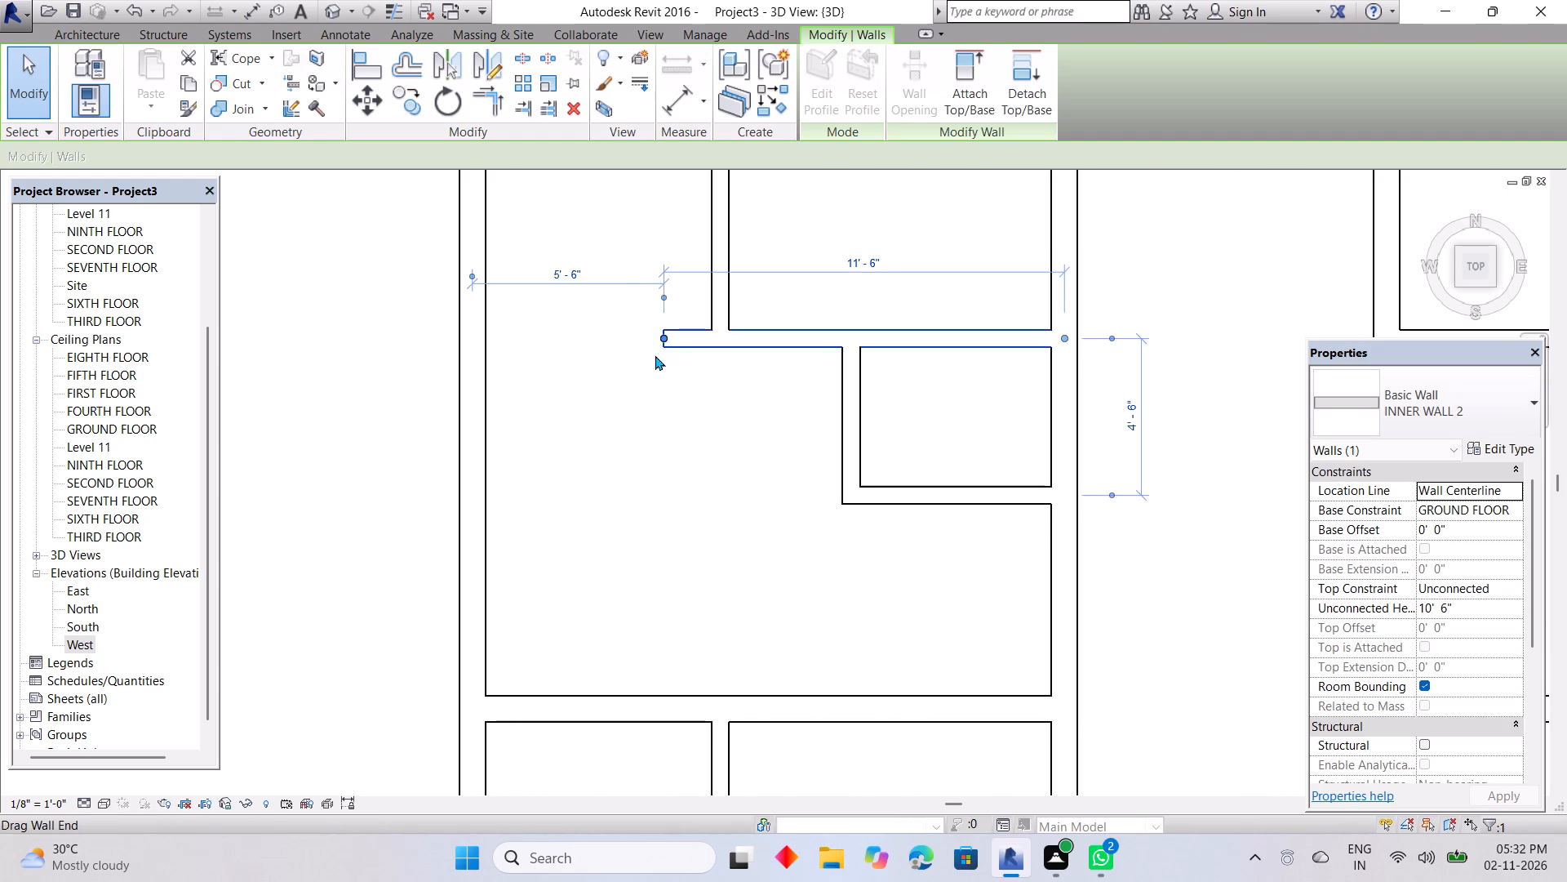
pyautogui.press('Escape')
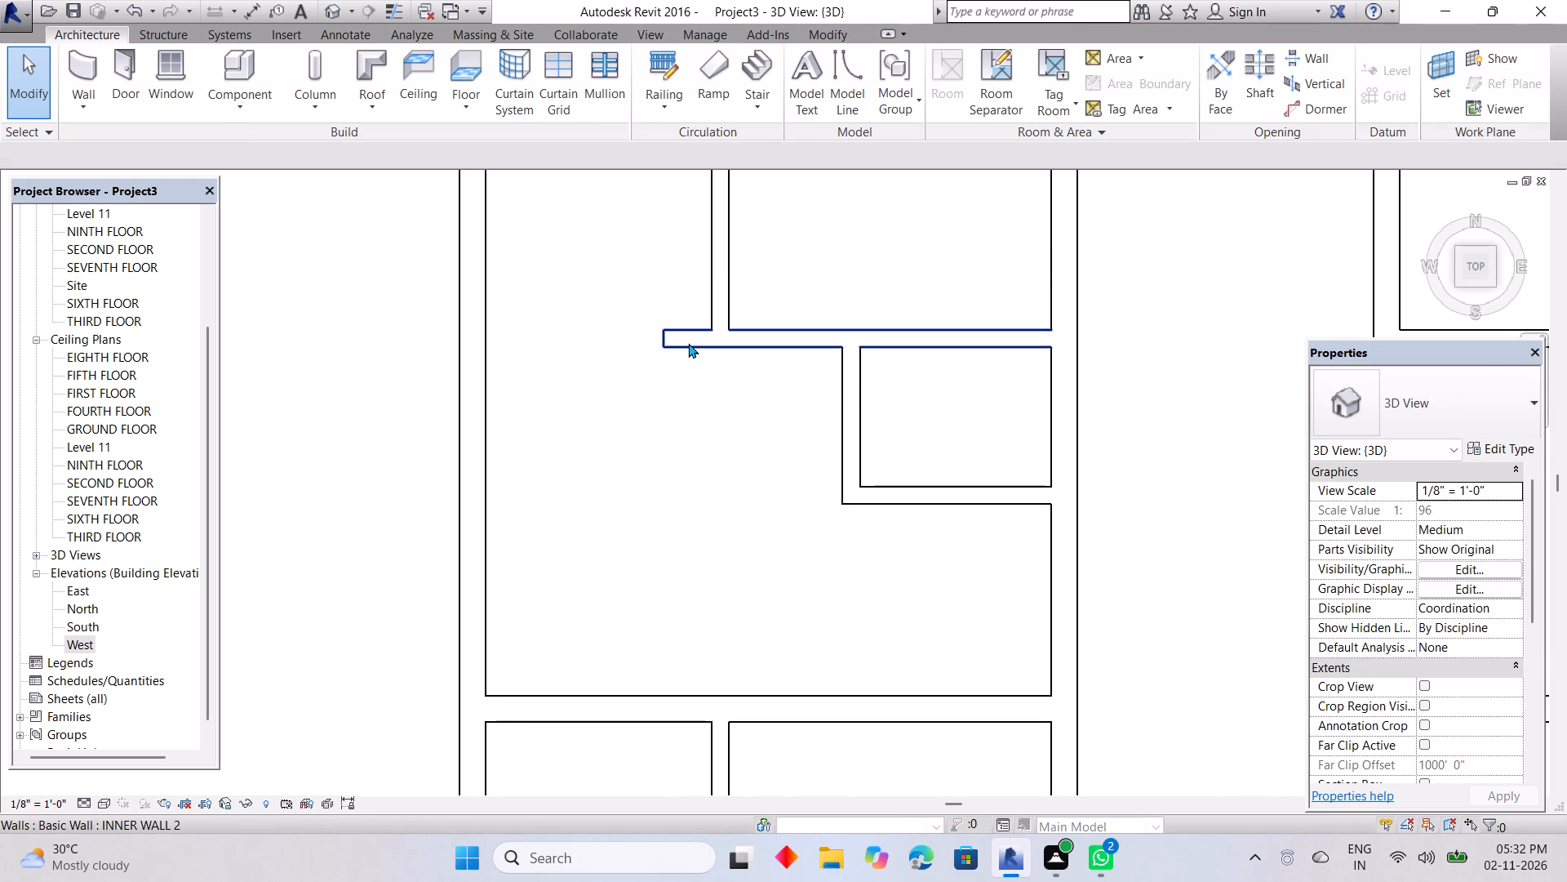
pyautogui.click(686, 337)
pyautogui.moveTo(661, 335); pyautogui.dragTo(674, 336)
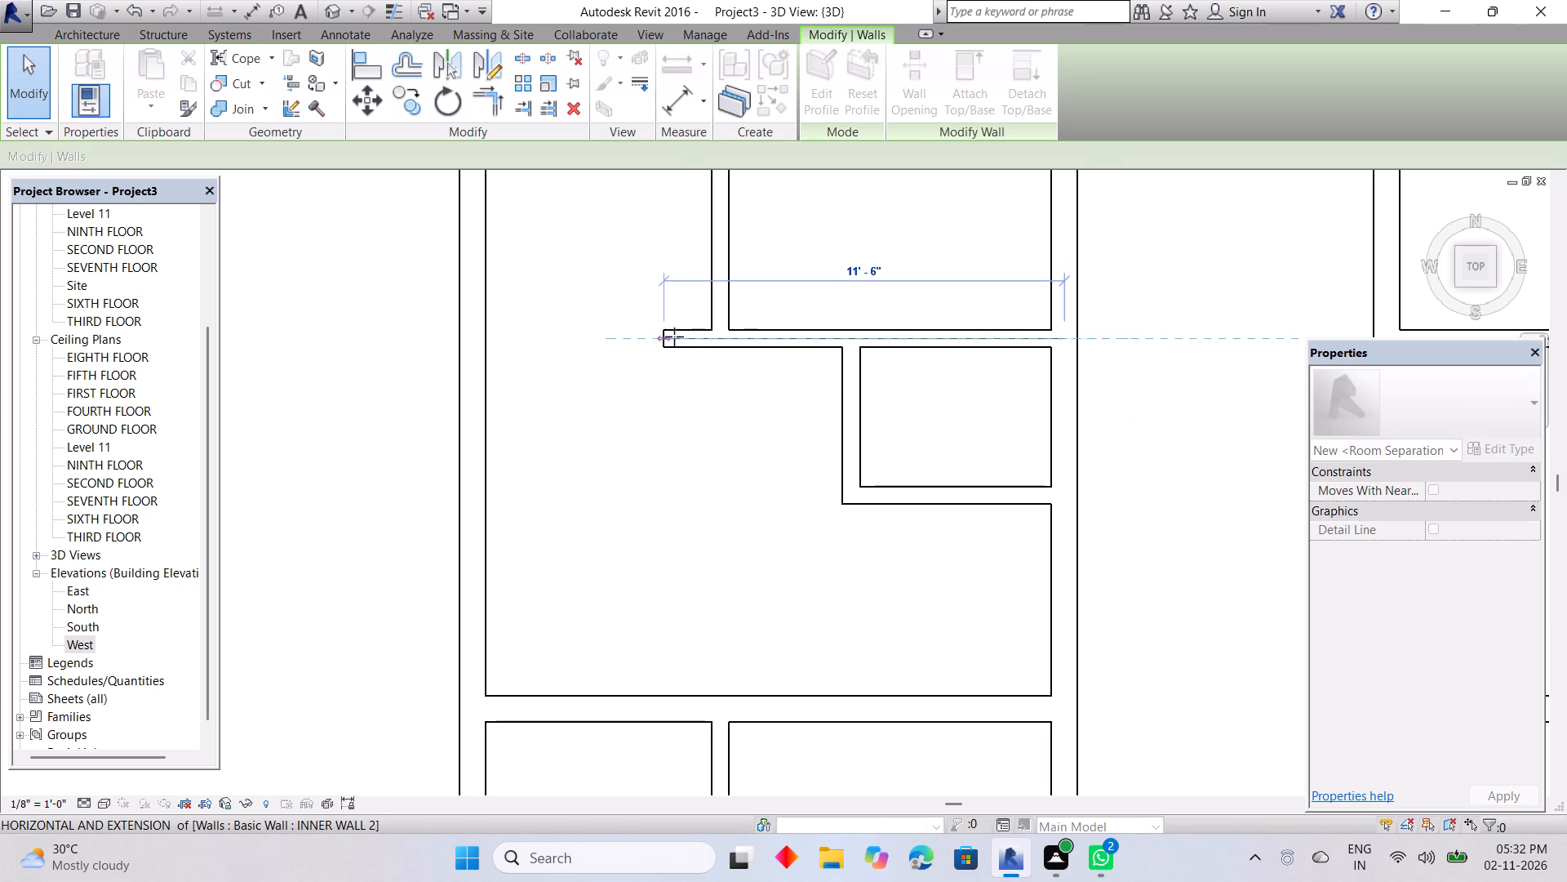
pyautogui.moveTo(674, 336); pyautogui.dragTo(685, 336)
pyautogui.press('Escape')
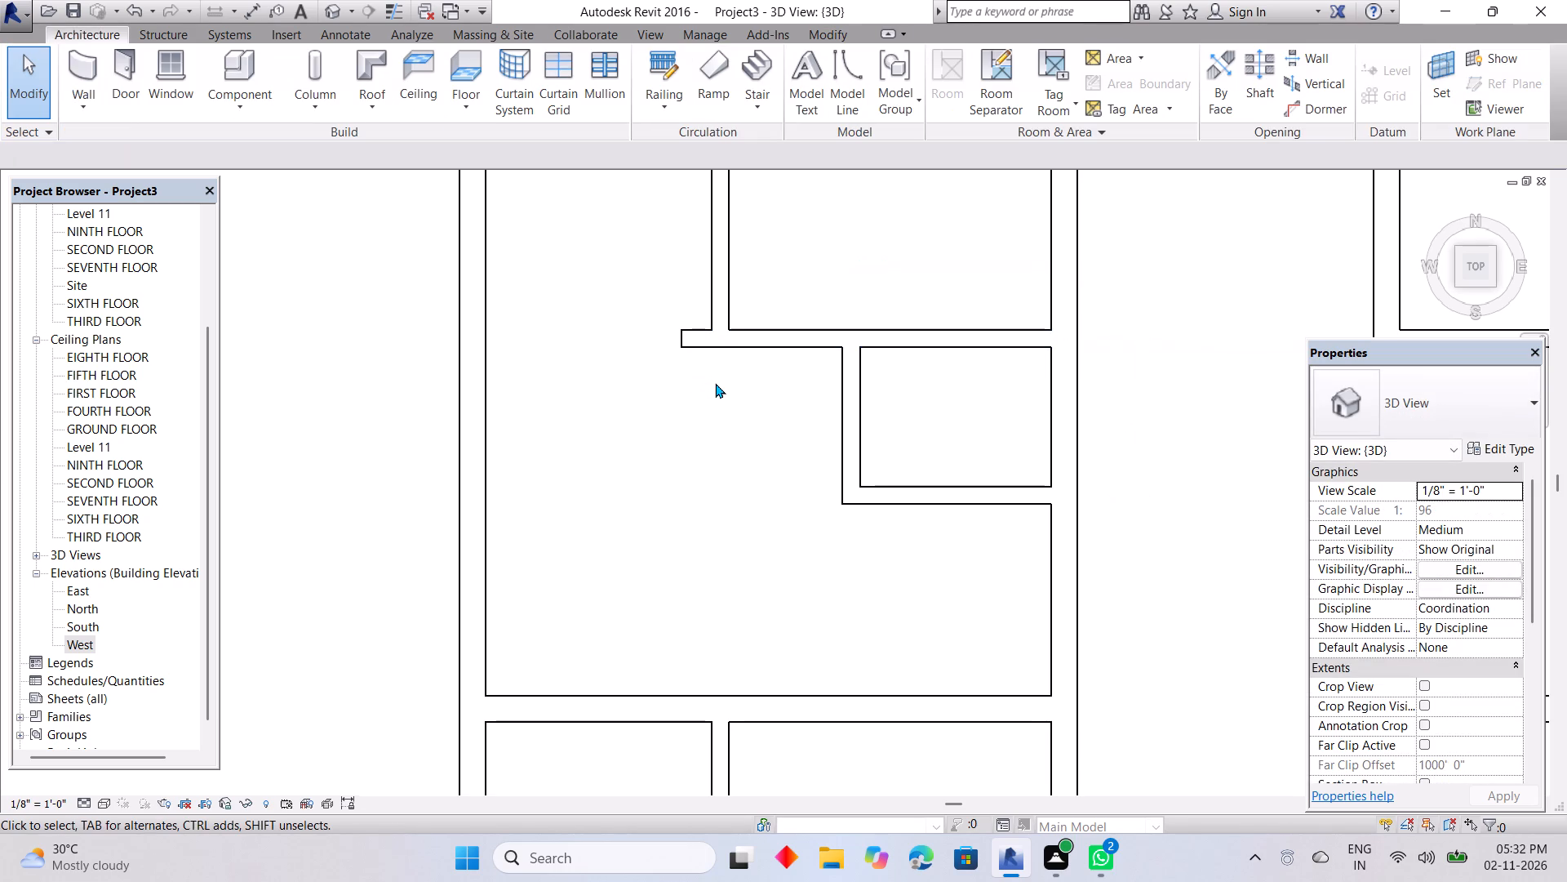
# Draw a wall about 4' 4 1/2" long from the west outer wall toward the shortened wall, leaving a door gap.
pyautogui.press('w')
pyautogui.press('space')
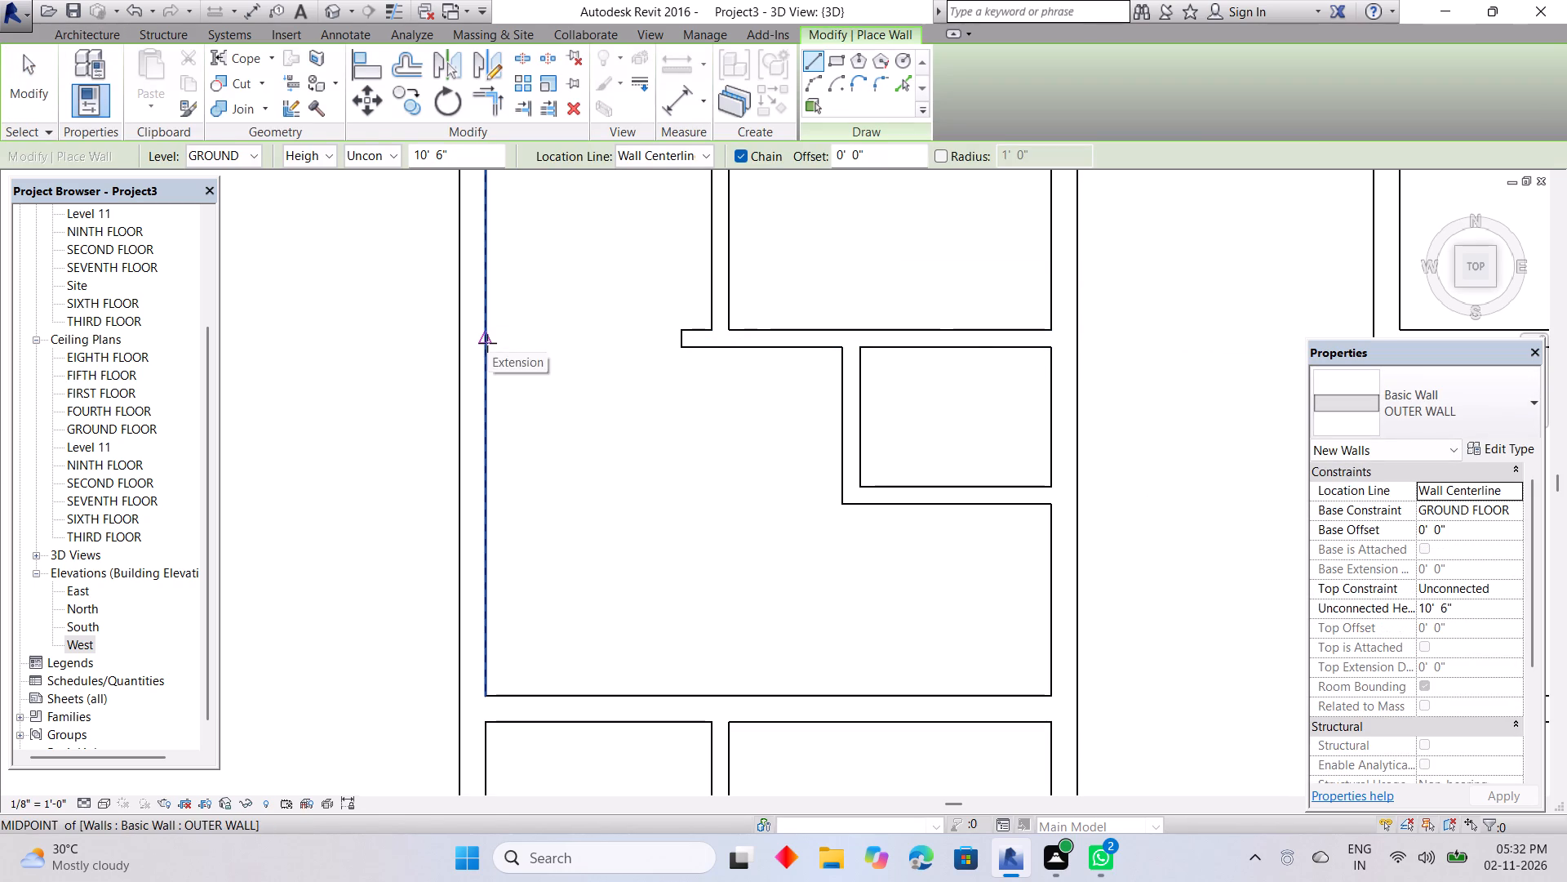
pyautogui.moveTo(487, 343); pyautogui.dragTo(498, 342)
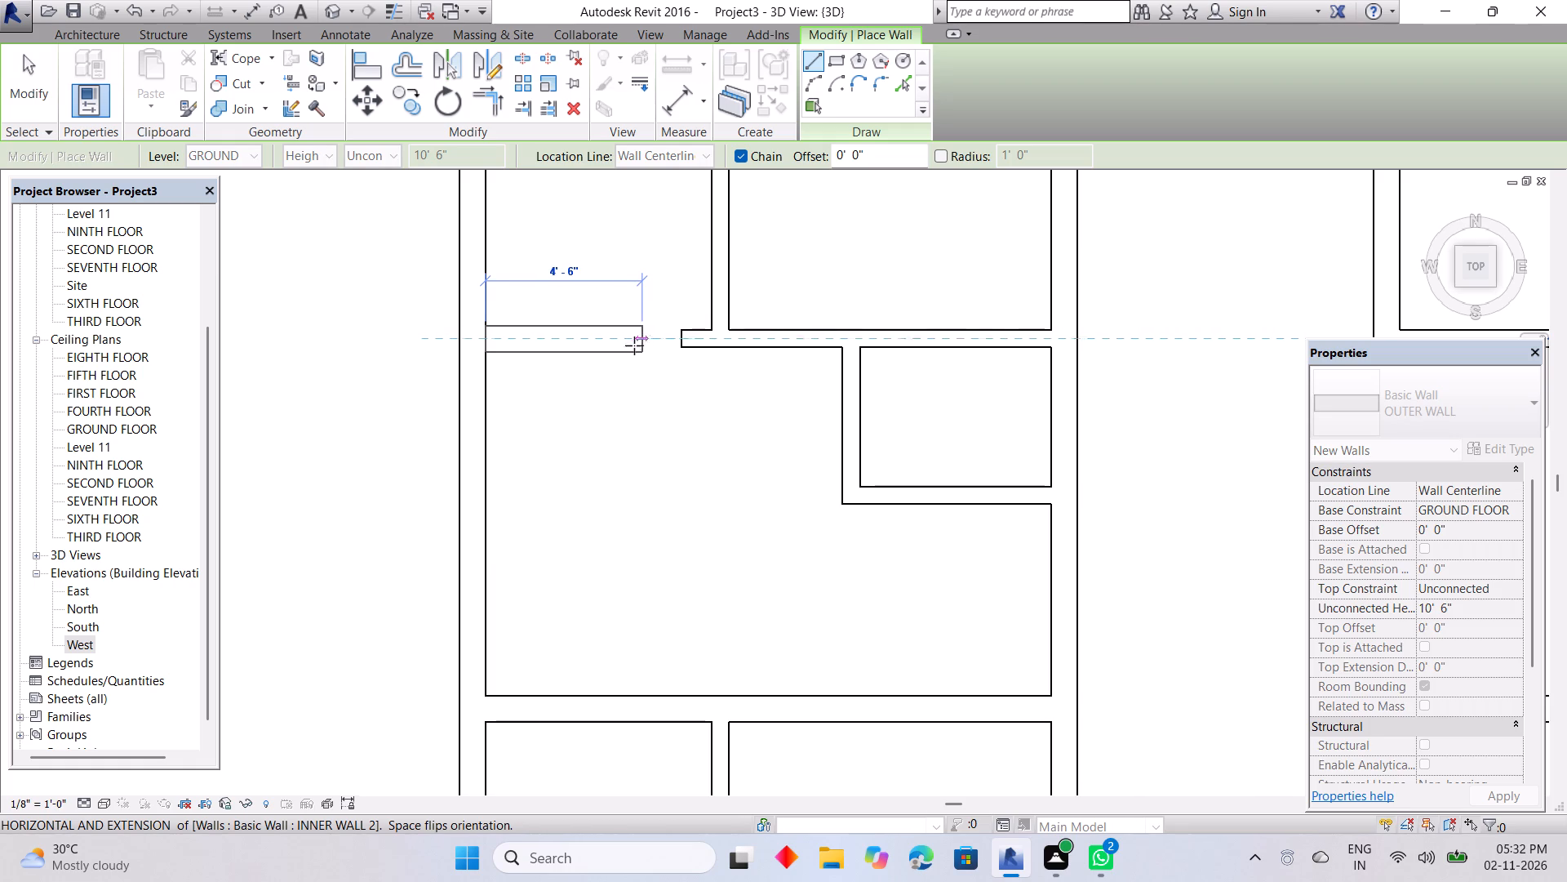
pyautogui.click(630, 345)
pyautogui.press('Escape')
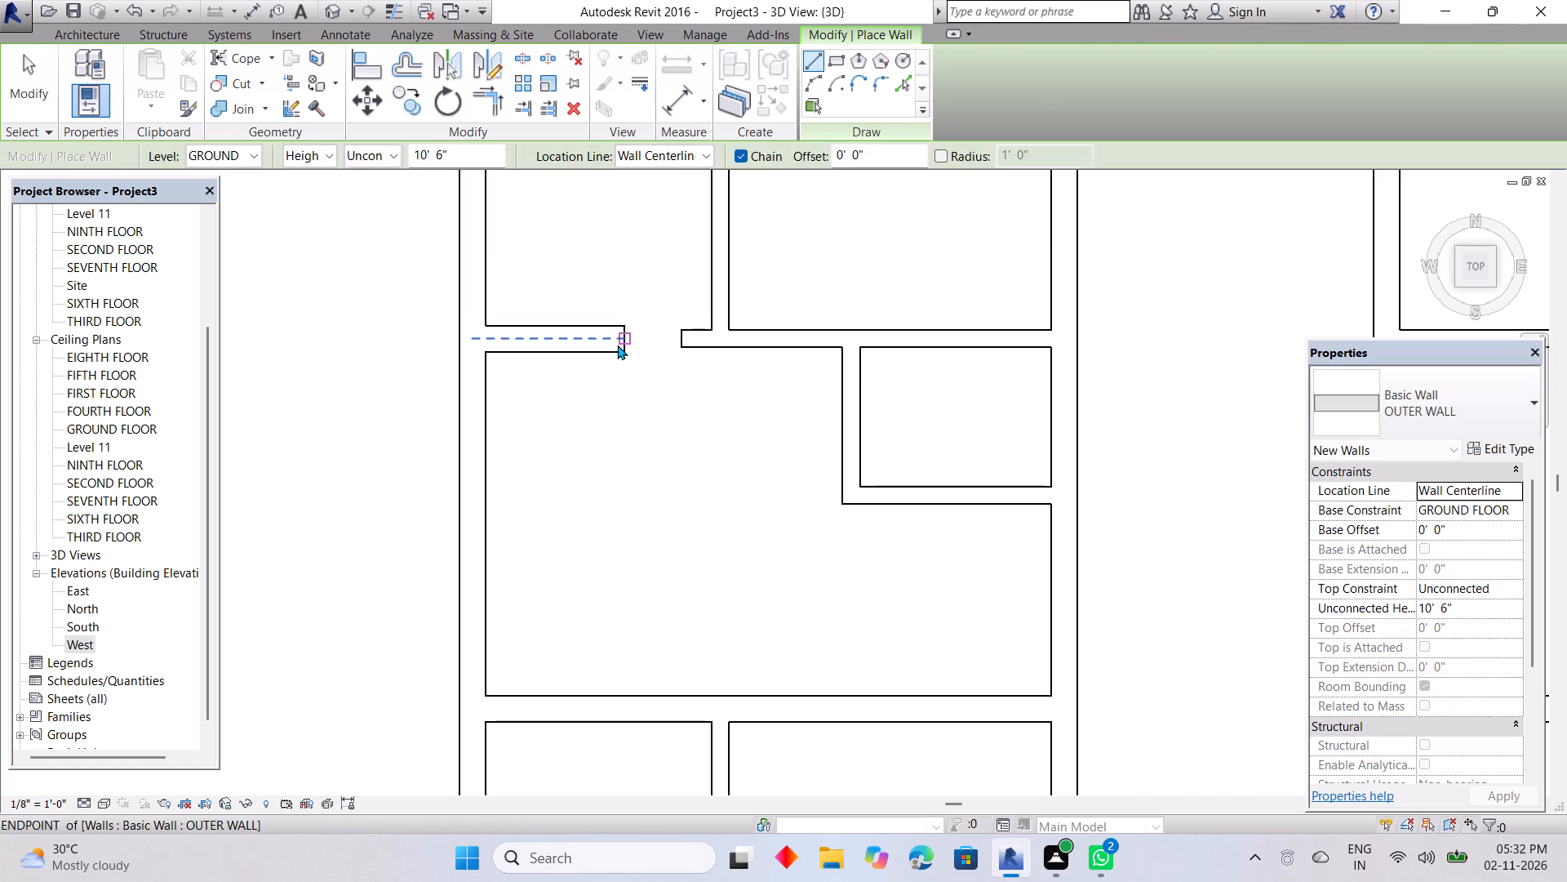
pyautogui.press('Escape')
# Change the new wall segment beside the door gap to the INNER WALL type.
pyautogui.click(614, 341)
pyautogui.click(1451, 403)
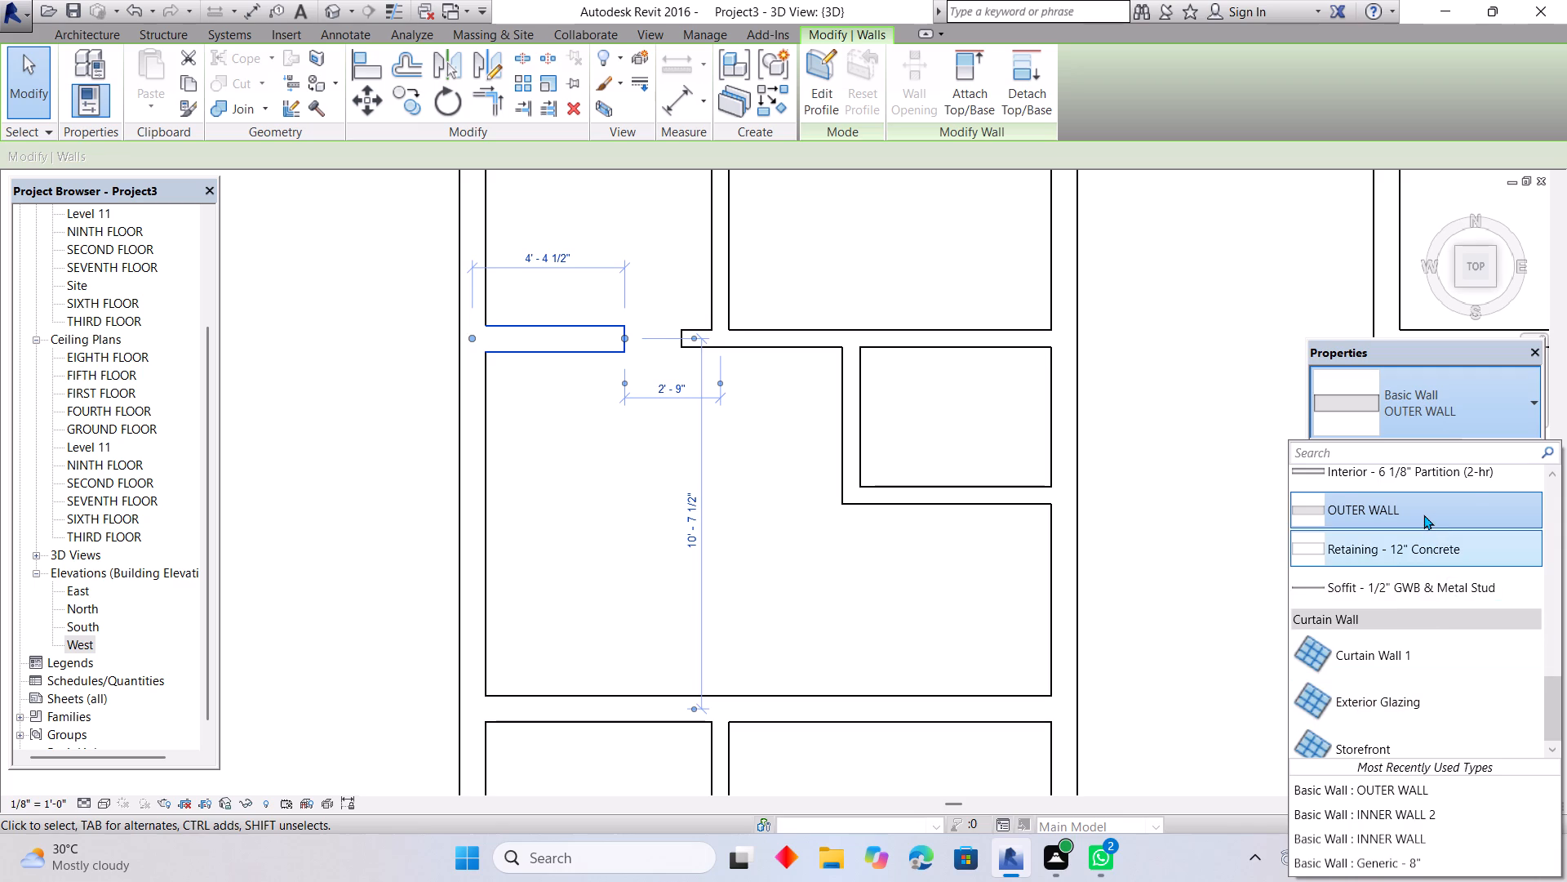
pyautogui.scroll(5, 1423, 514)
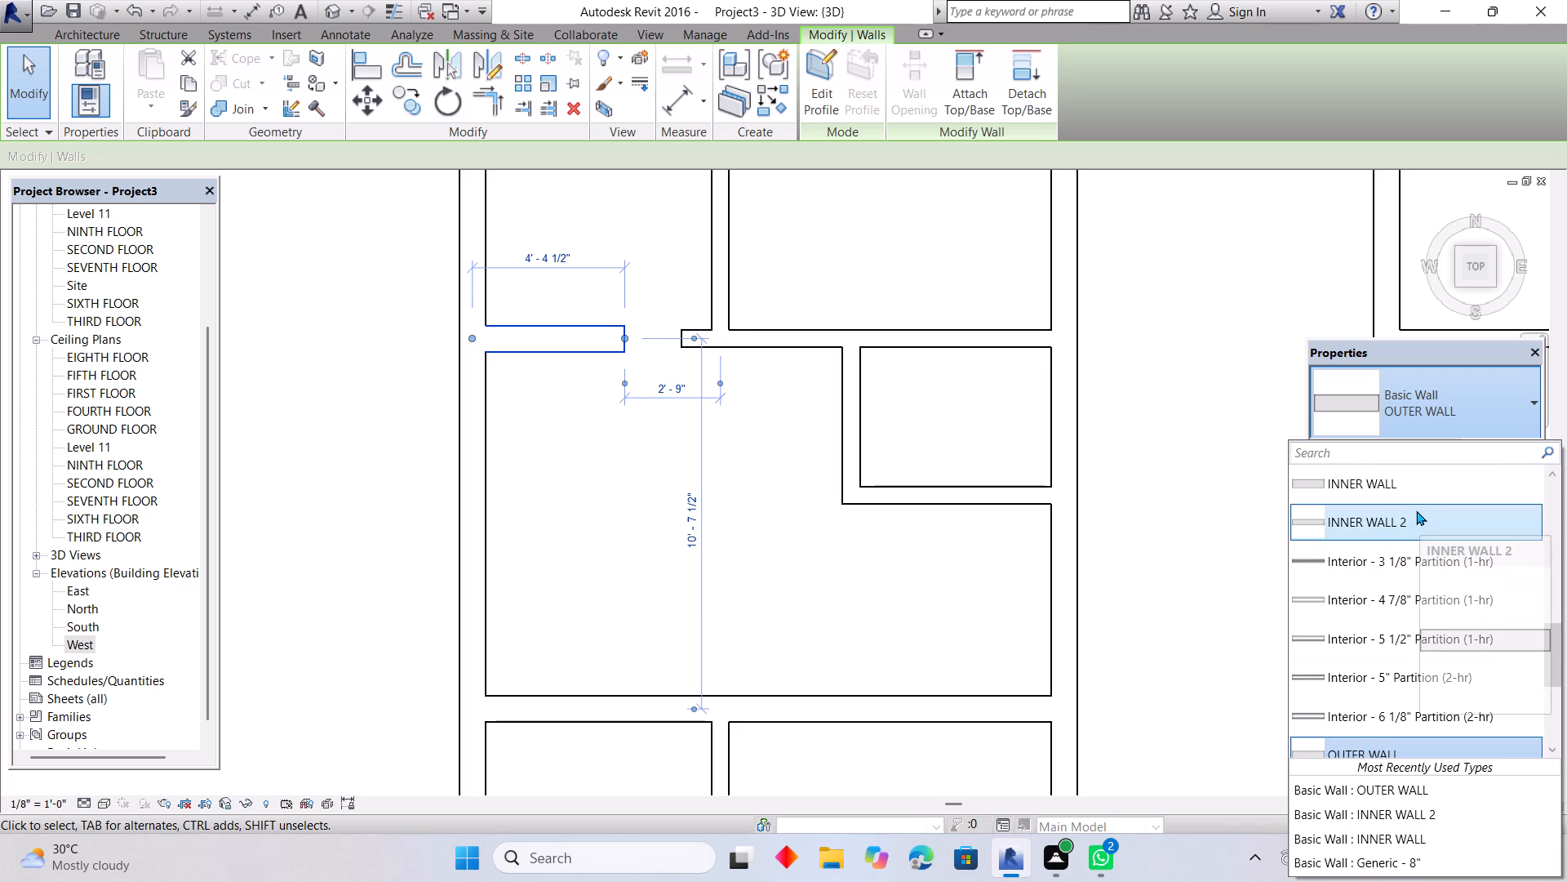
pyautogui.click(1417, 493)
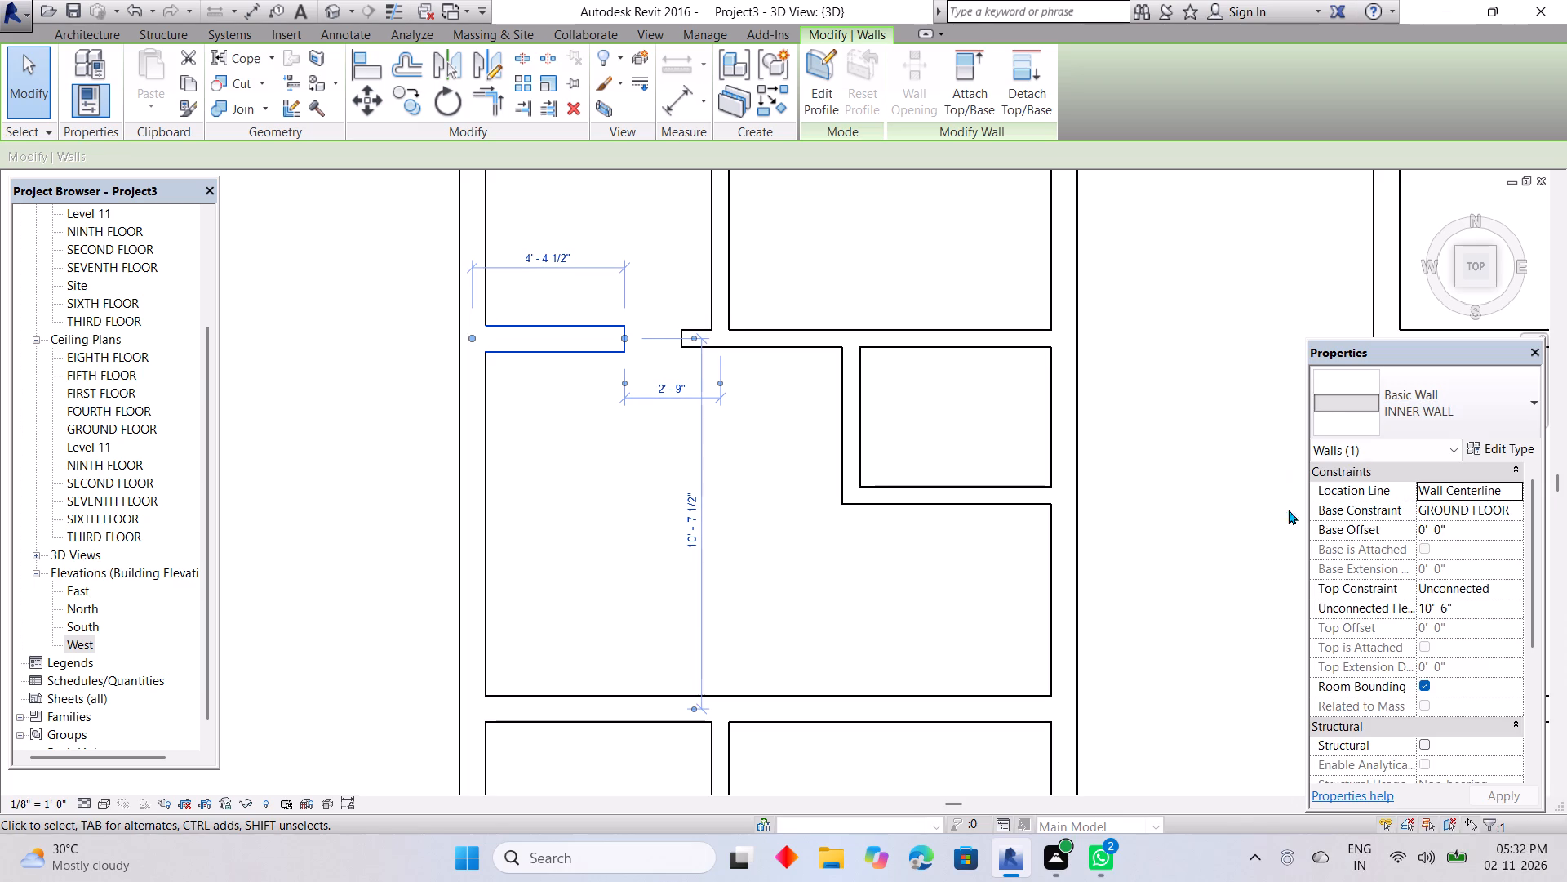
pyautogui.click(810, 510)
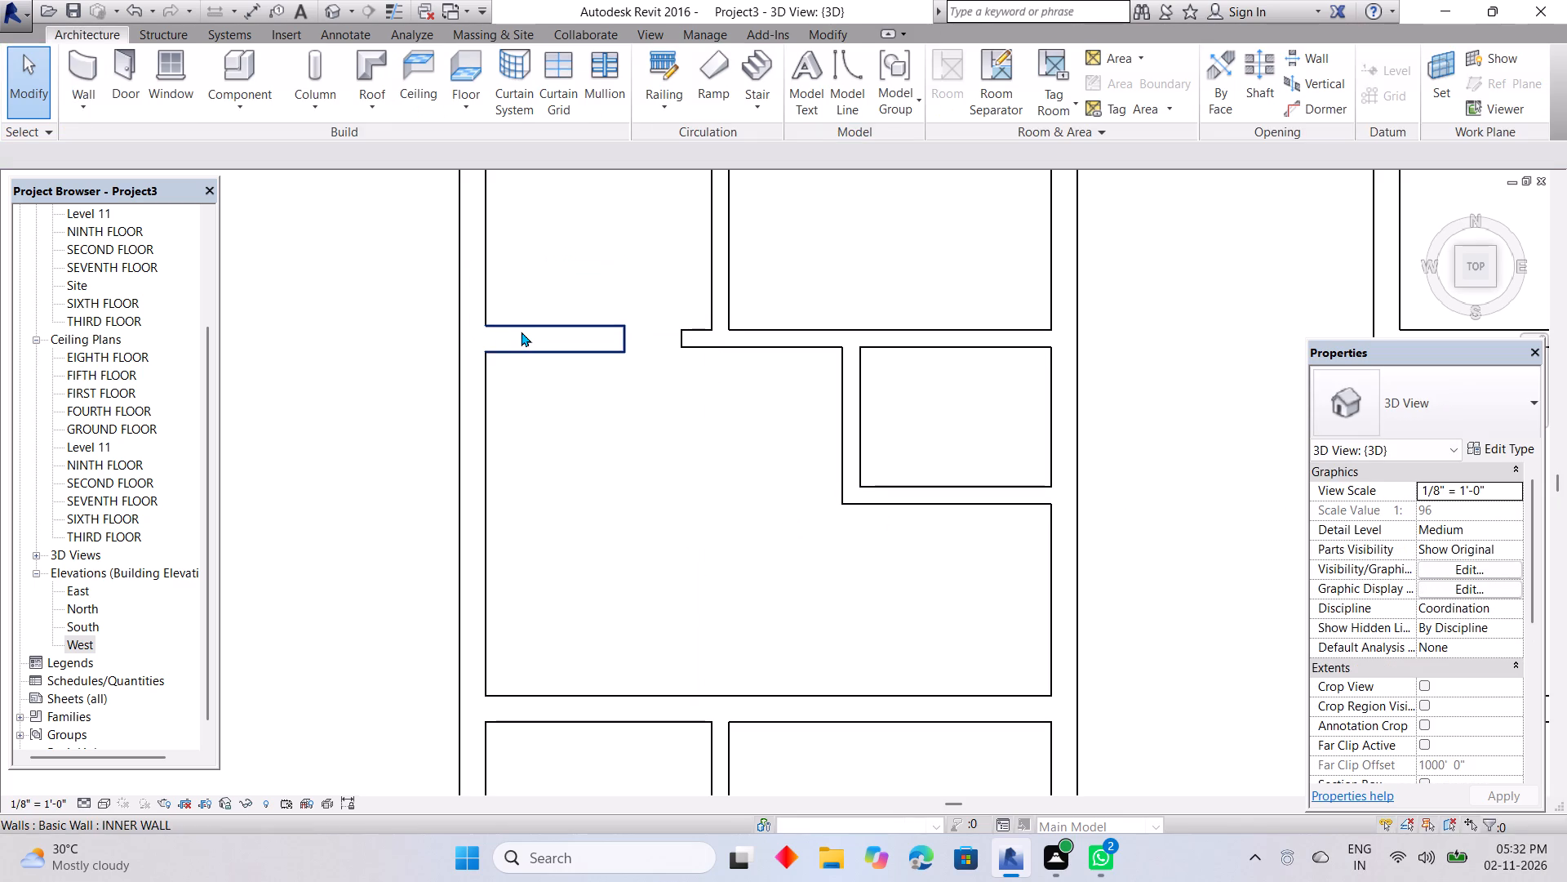
# Change the new wall segment beside the door gap to the INNER WALL 2 type.
pyautogui.click(521, 332)
pyautogui.click(1383, 390)
pyautogui.scroll(-4, 1383, 621)
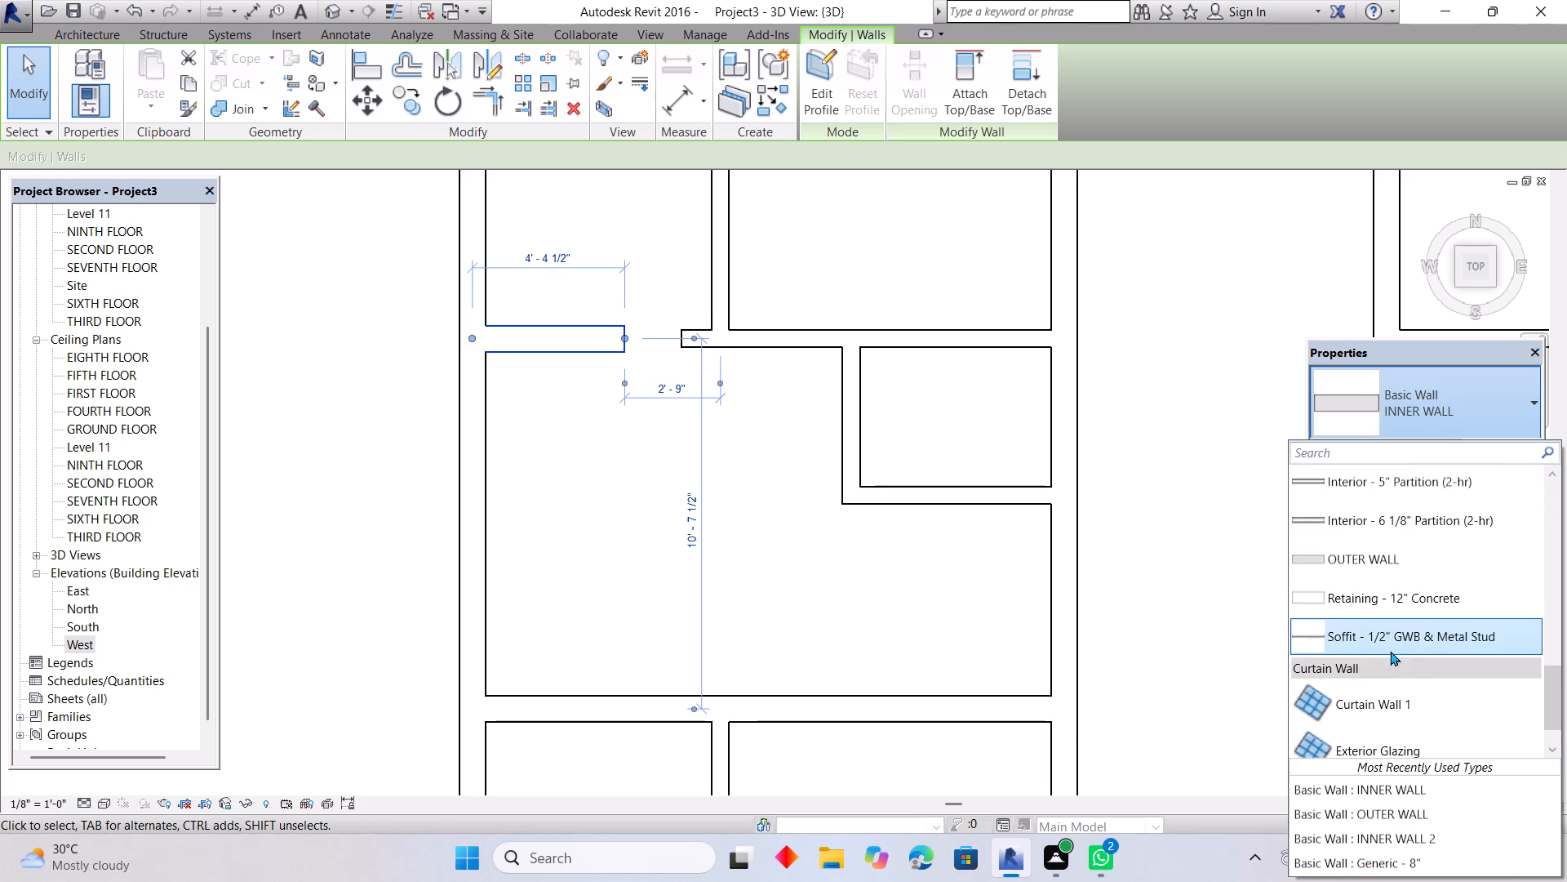
pyautogui.scroll(5, 1390, 650)
pyautogui.click(1378, 557)
pyautogui.click(717, 546)
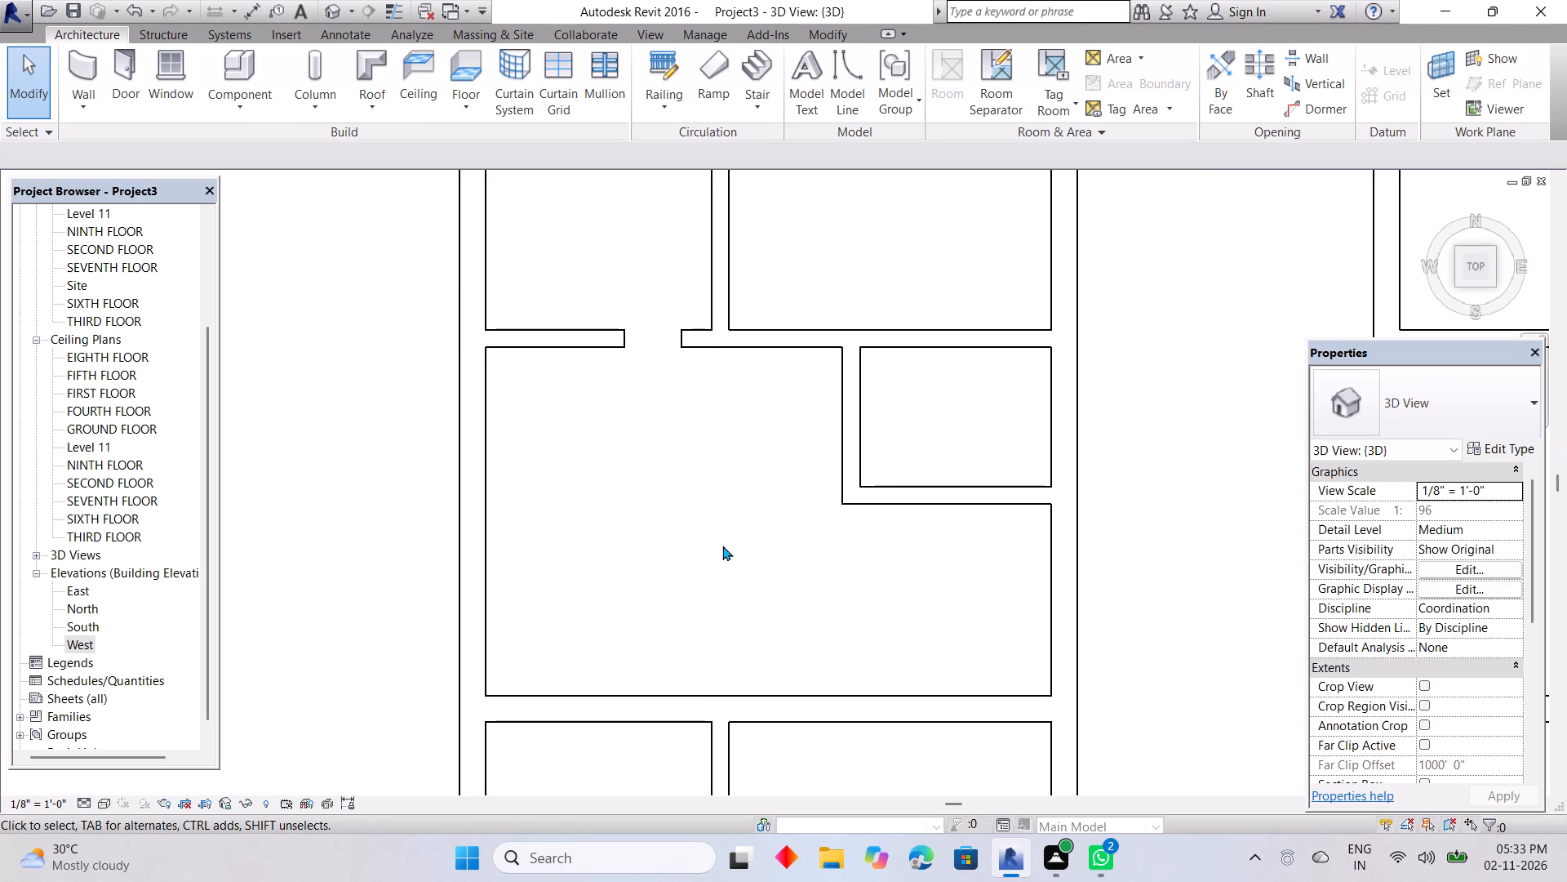
pyautogui.press('Escape')
# In the next unit south, pull the matching INNER WALL 2 wall's west end back to just west of the room partition.
pyautogui.scroll(-8, 687, 384)
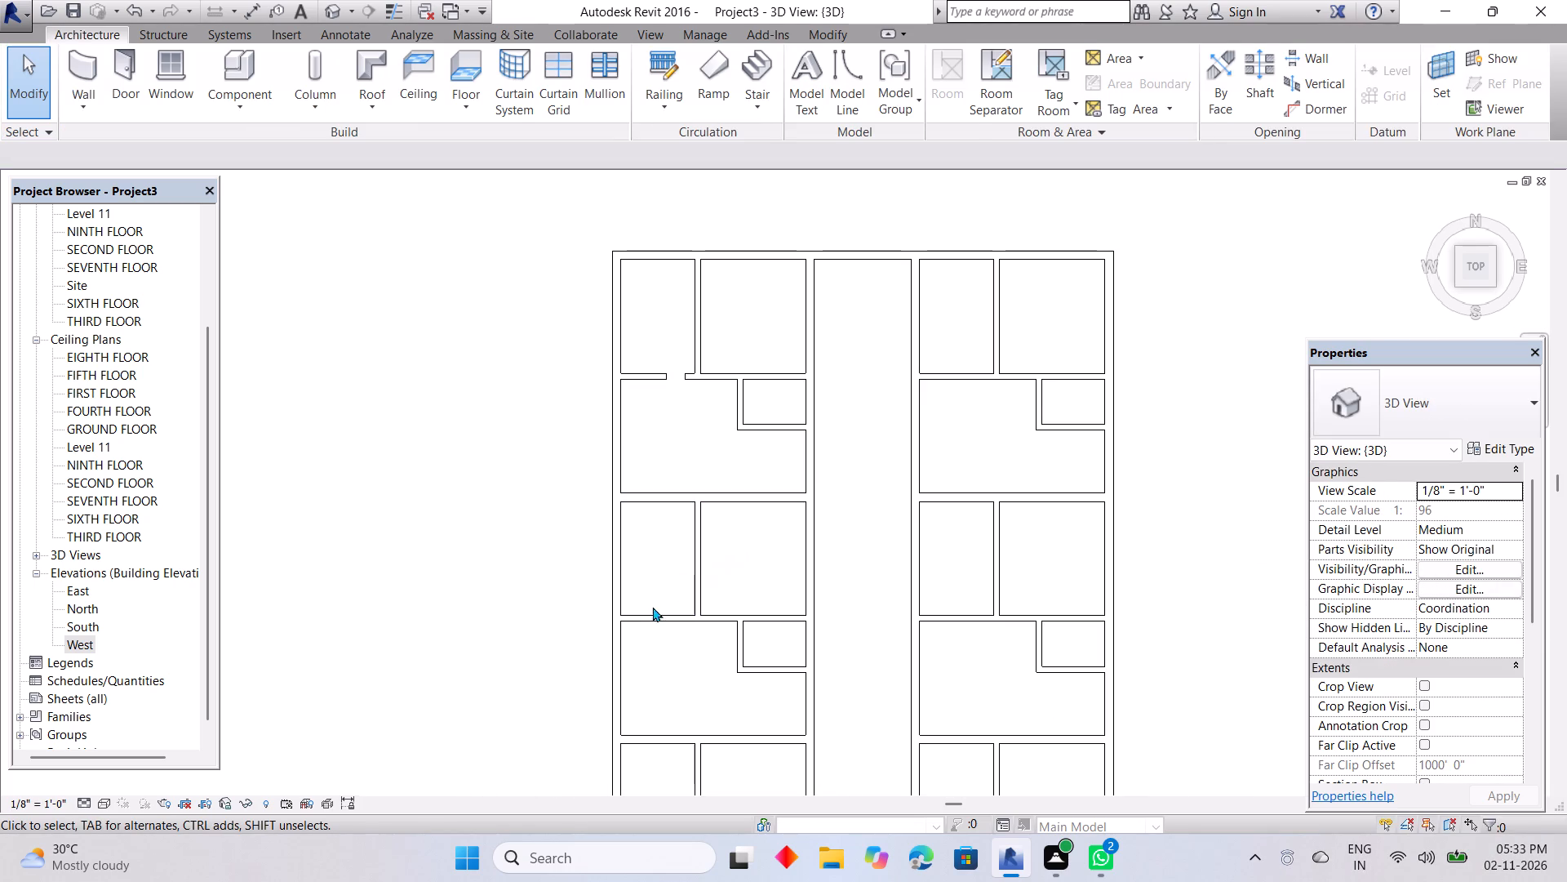
pyautogui.moveTo(658, 608); pyautogui.dragTo(690, 533, button='middle')
pyautogui.scroll(4, 690, 533)
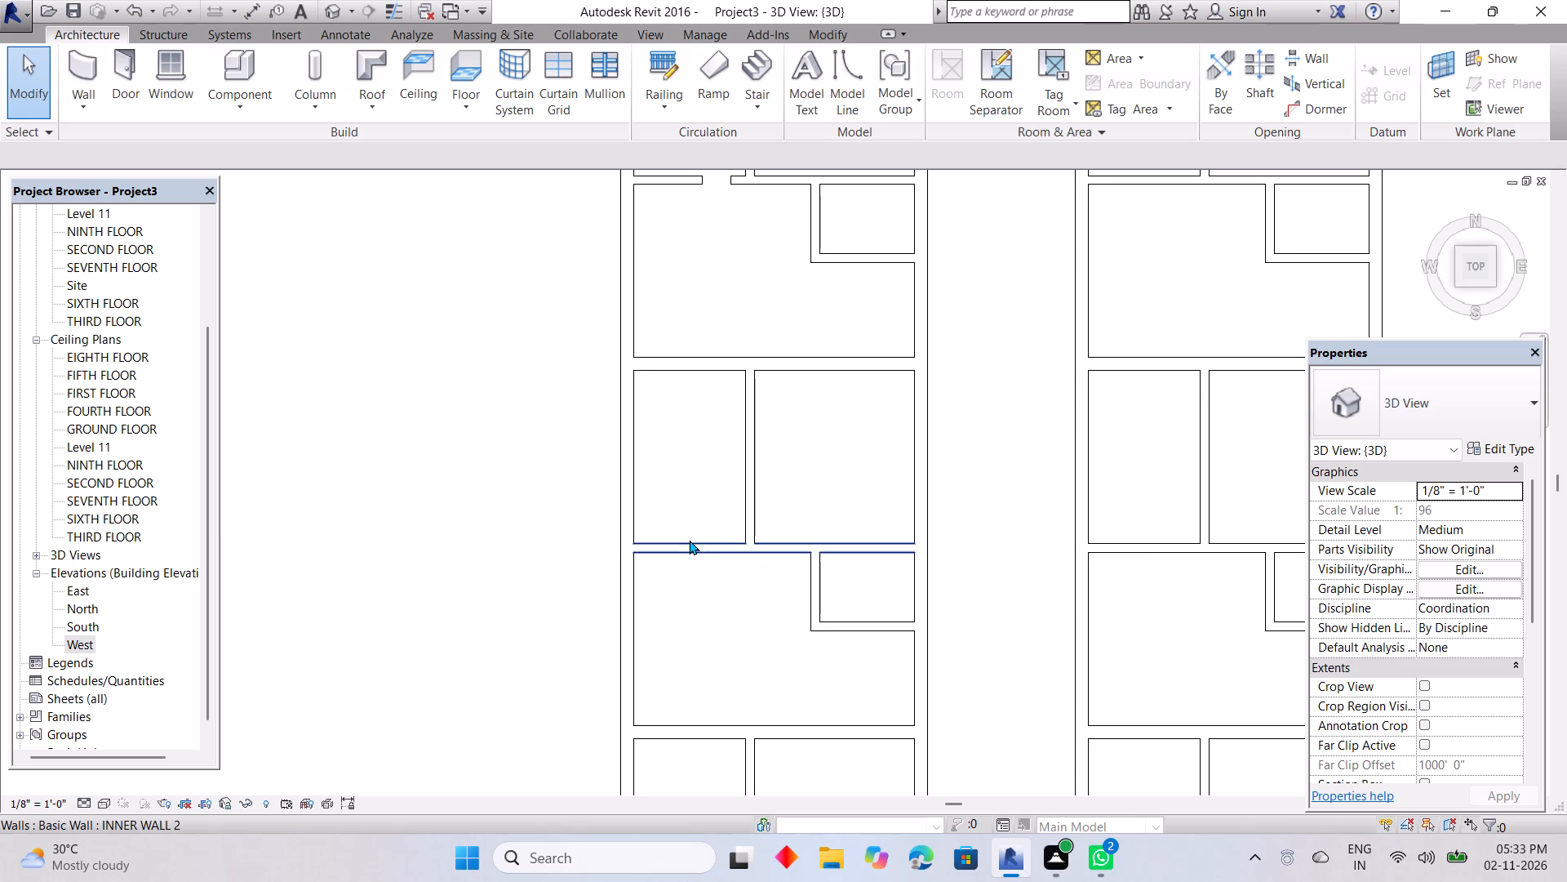
pyautogui.click(690, 540)
pyautogui.moveTo(619, 550); pyautogui.dragTo(644, 550)
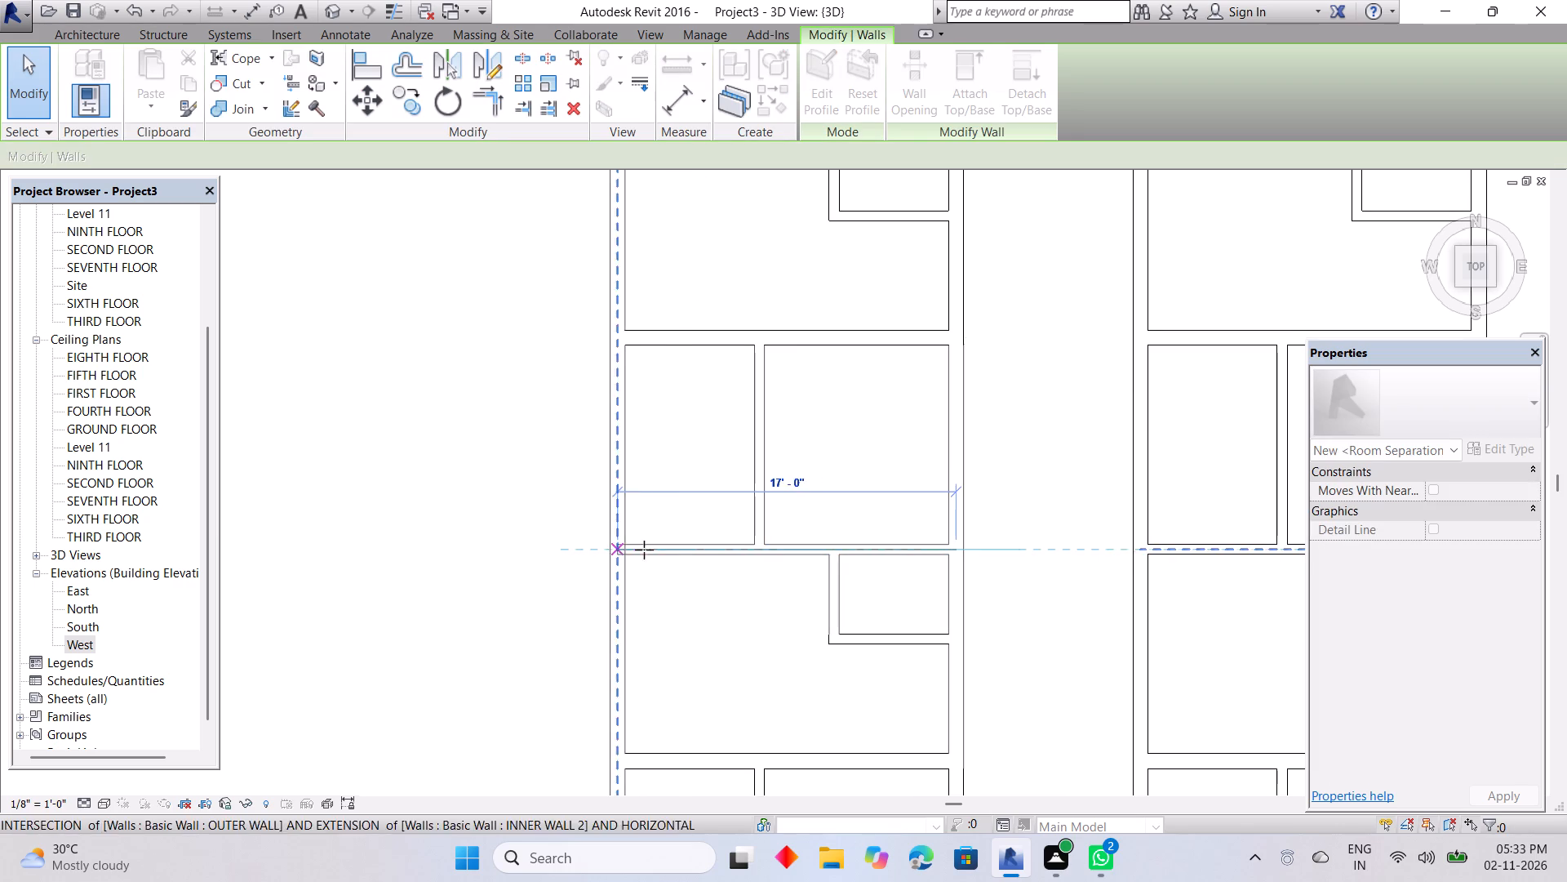
pyautogui.moveTo(644, 550); pyautogui.dragTo(733, 555)
pyautogui.press('Escape')
# Draw a wall about 3' 10 1/2" long from the west outer wall toward the second unit's shortened wall, leaving a door gap.
pyautogui.scroll(-3, 752, 571)
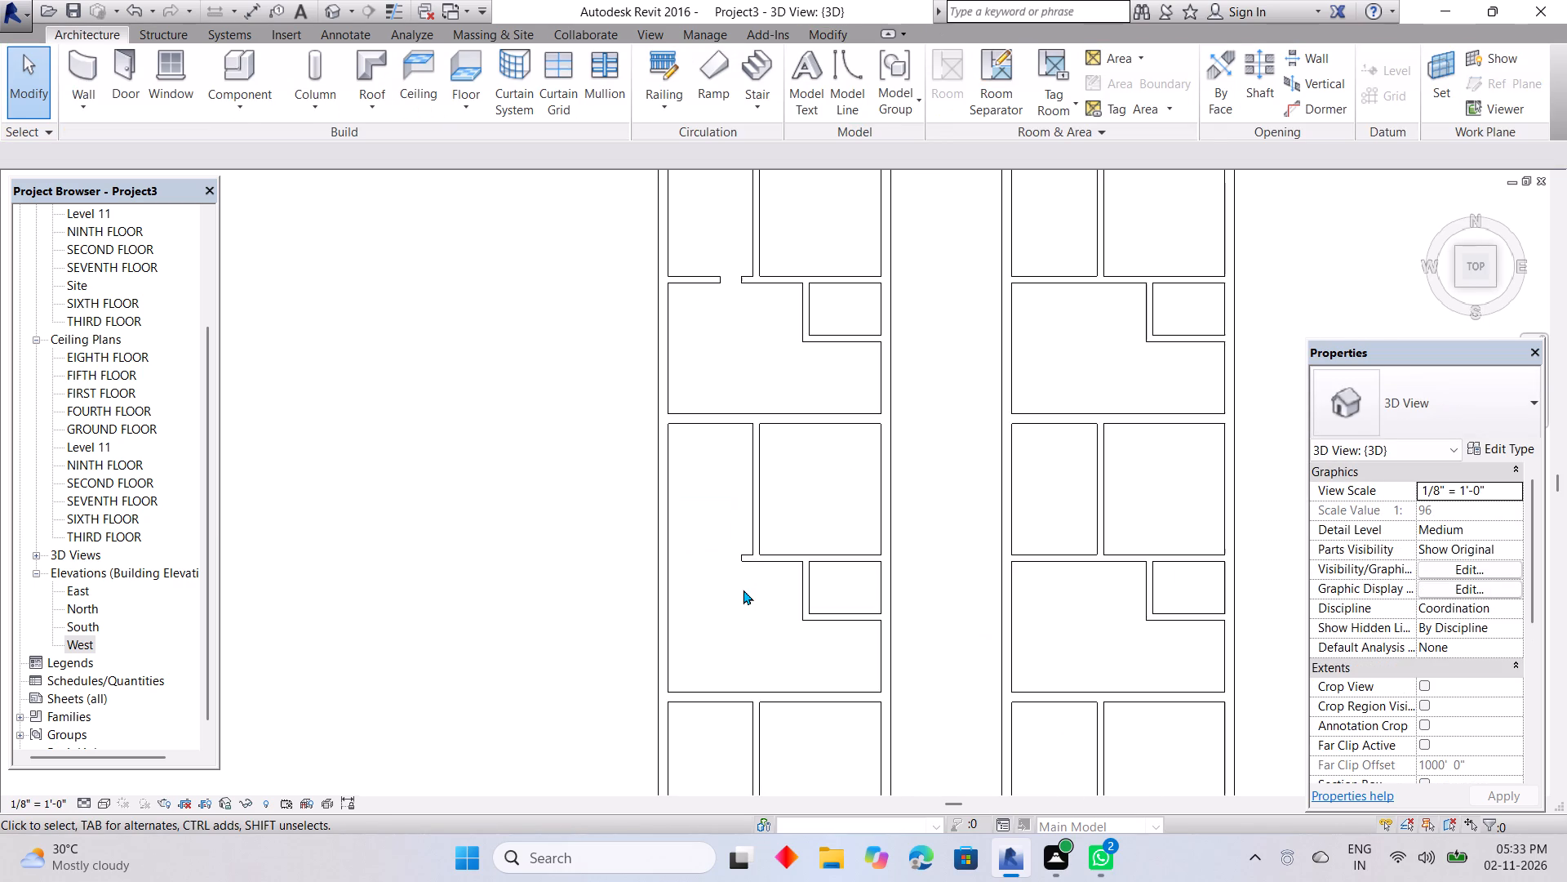
pyautogui.scroll(3, 737, 589)
pyautogui.write('W')
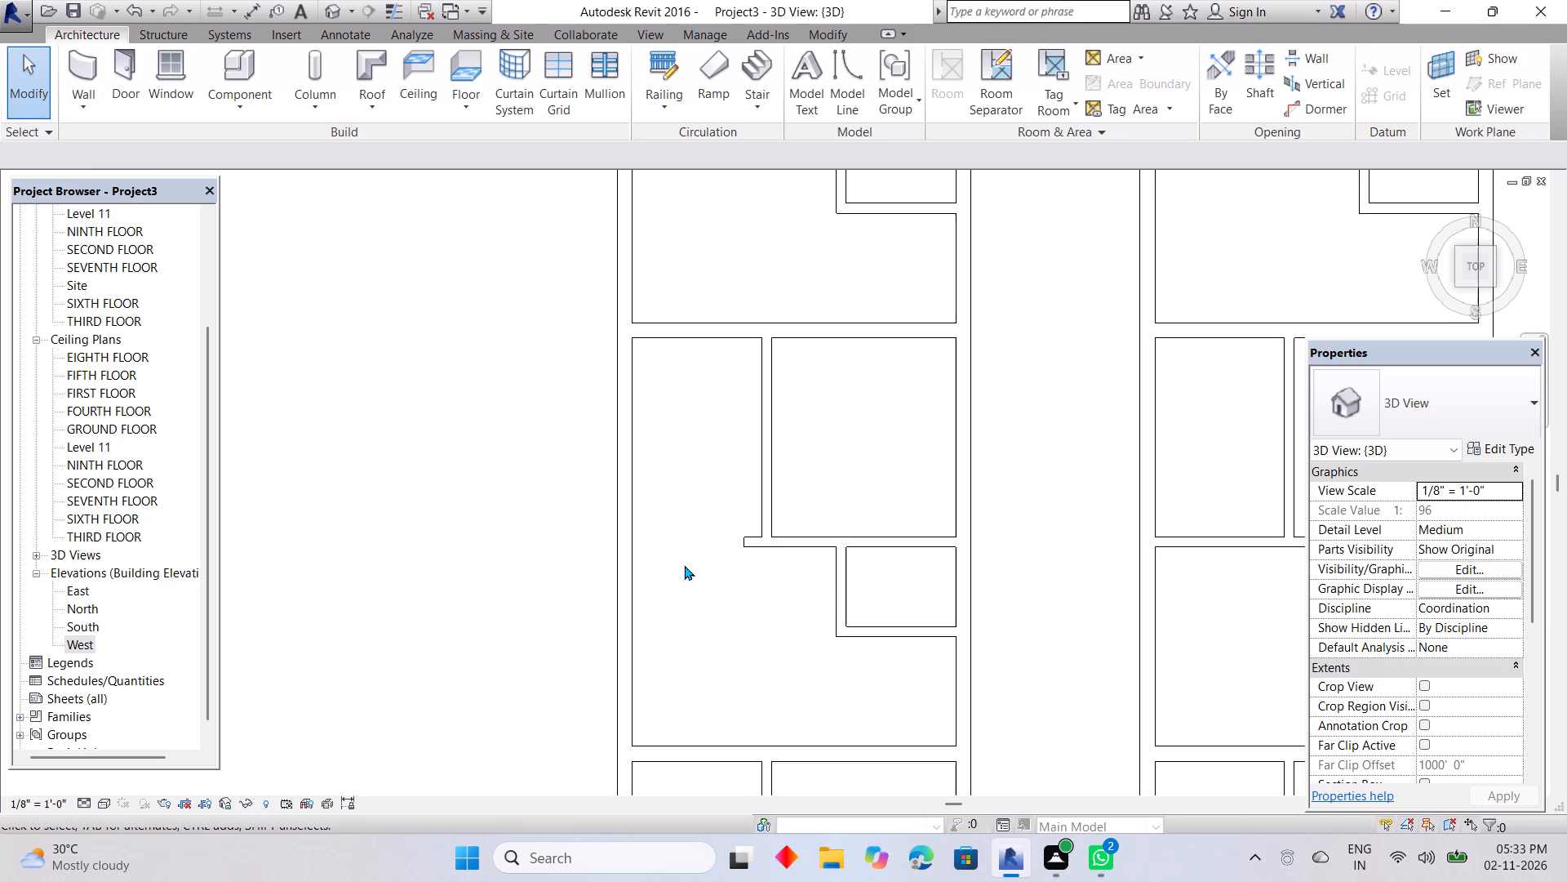
pyautogui.press('space')
pyautogui.click(636, 545)
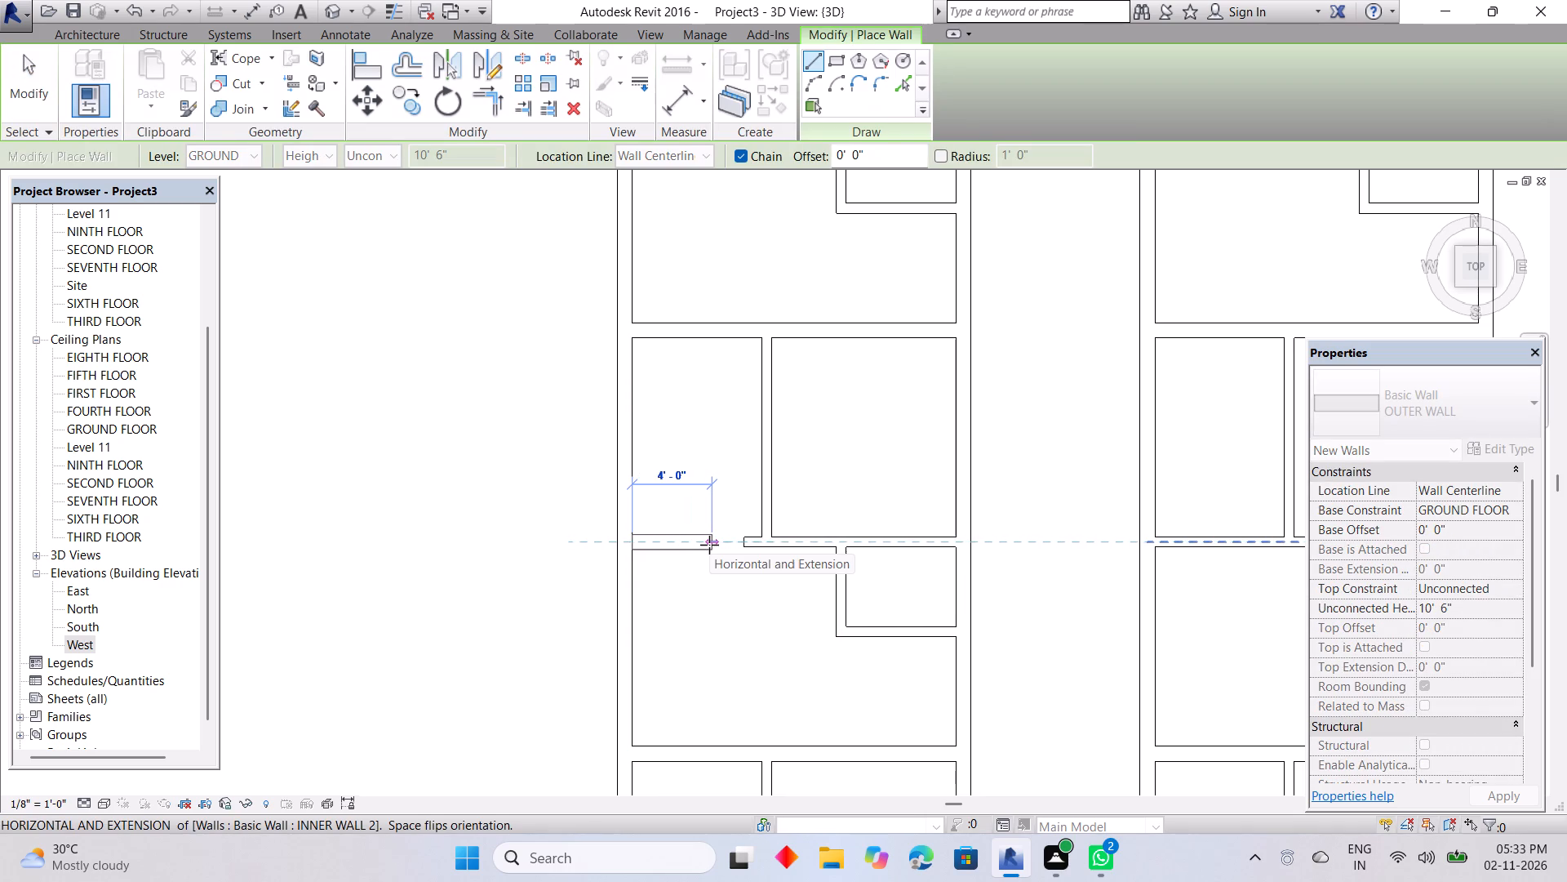
pyautogui.click(699, 546)
pyautogui.press('Escape')
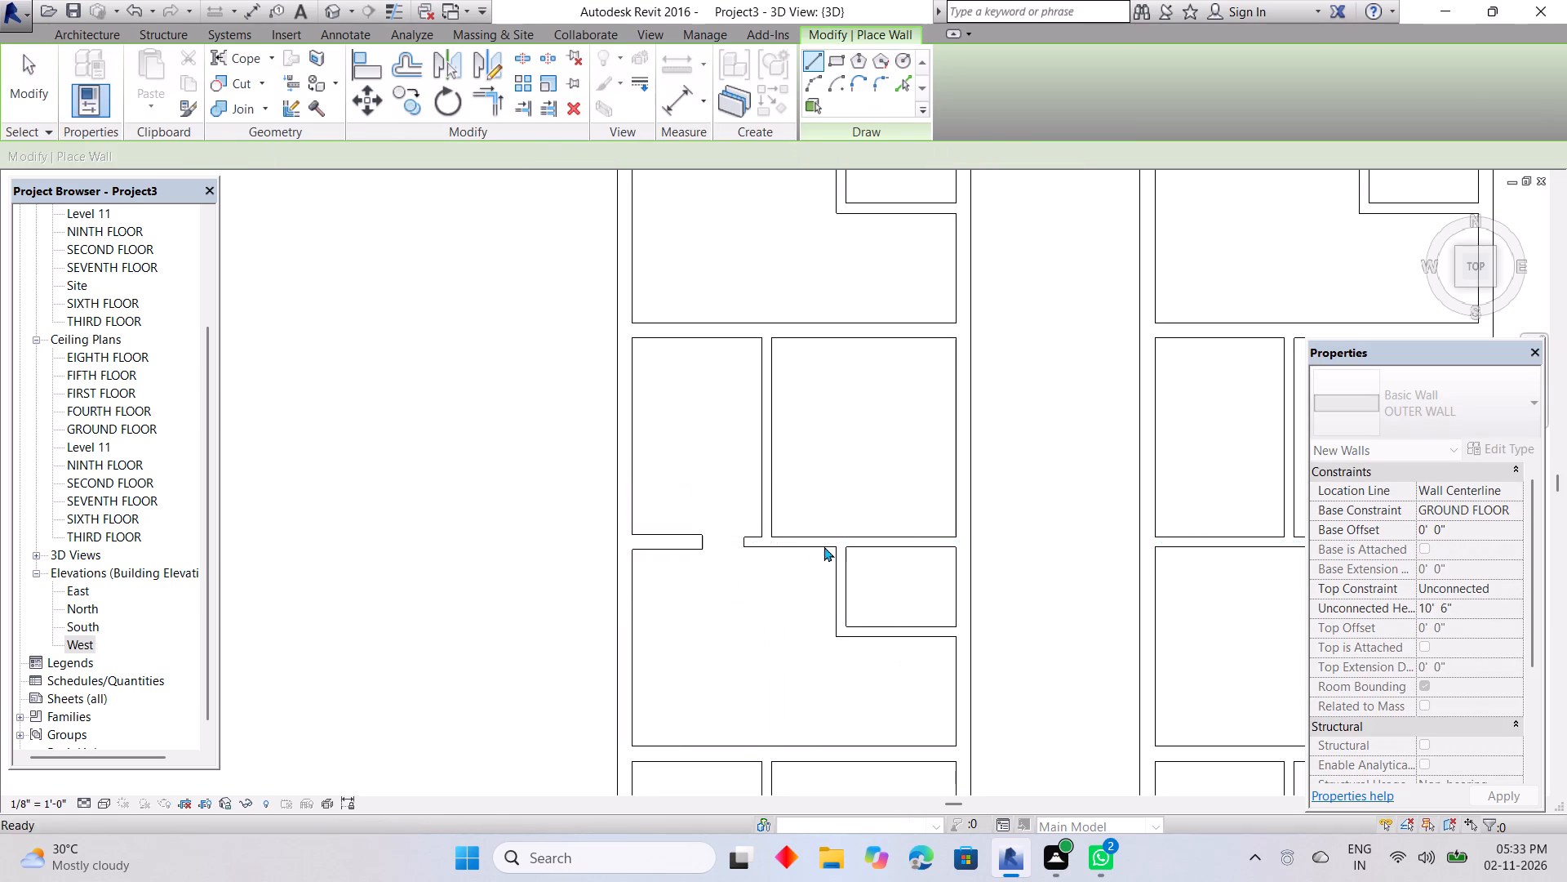
pyautogui.scroll(-3, 927, 520)
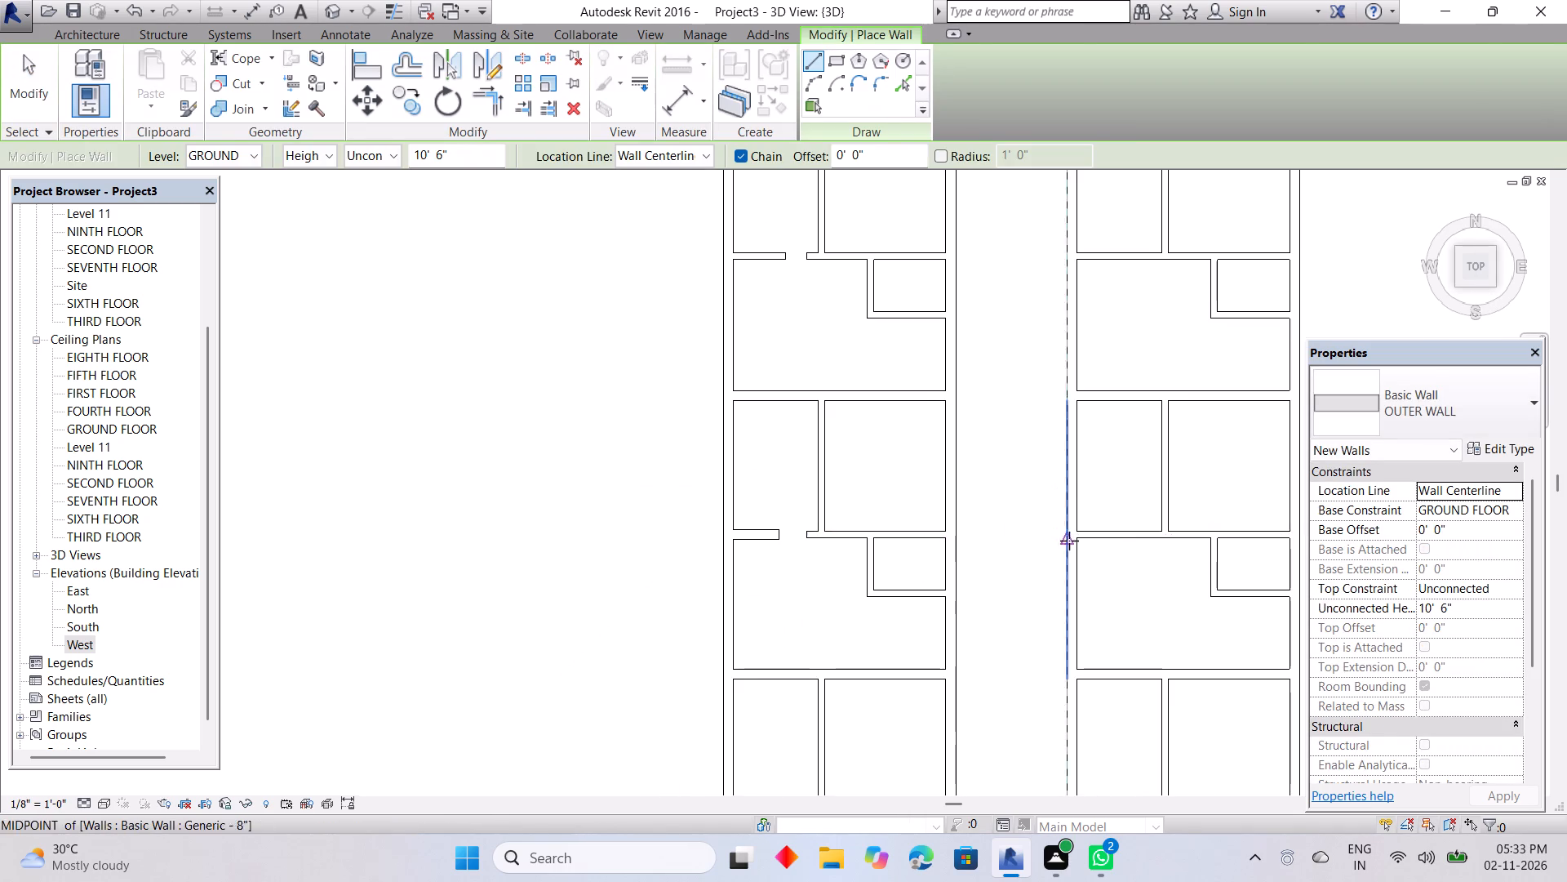
pyautogui.press('Escape')
# Change the second unit's new wall segment beside the door gap to the INNER WALL 2 type.
pyautogui.click(782, 536)
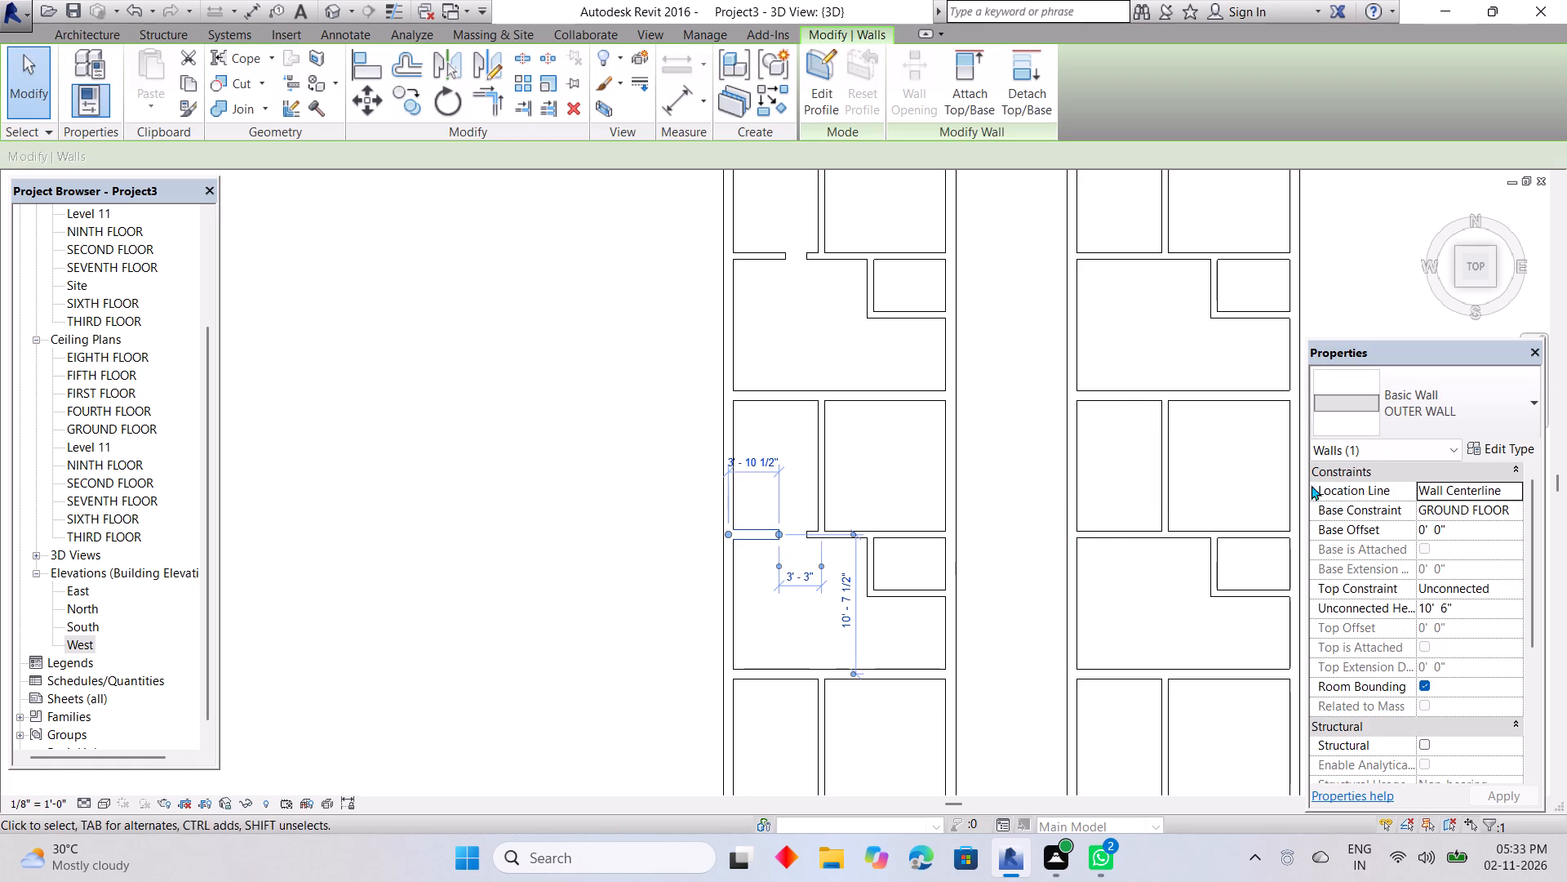
pyautogui.click(1412, 416)
pyautogui.scroll(3, 1361, 523)
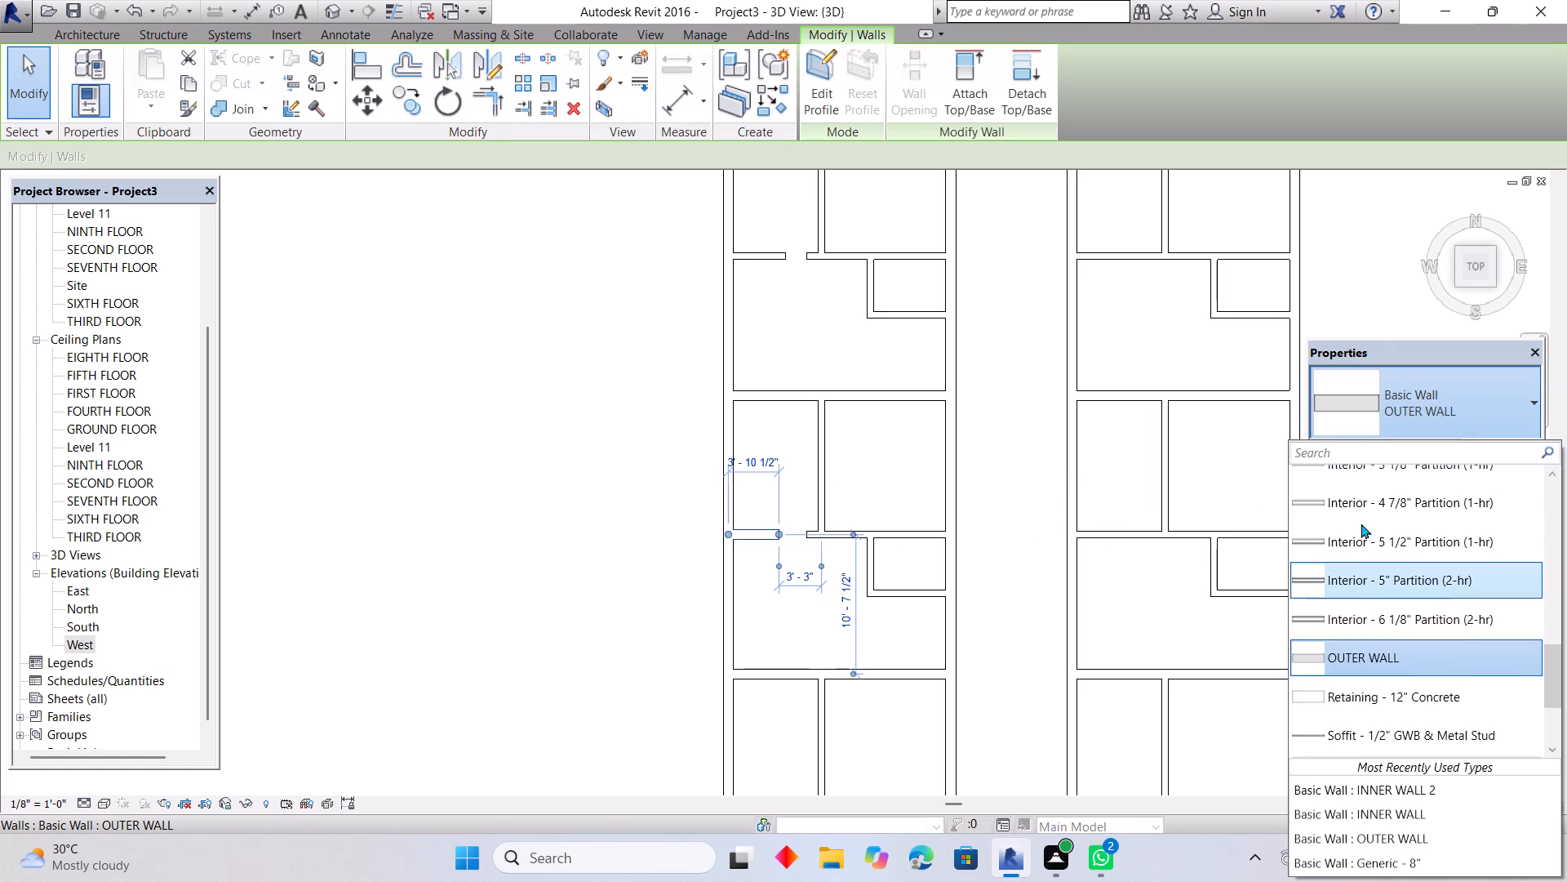
pyautogui.scroll(10, 1361, 523)
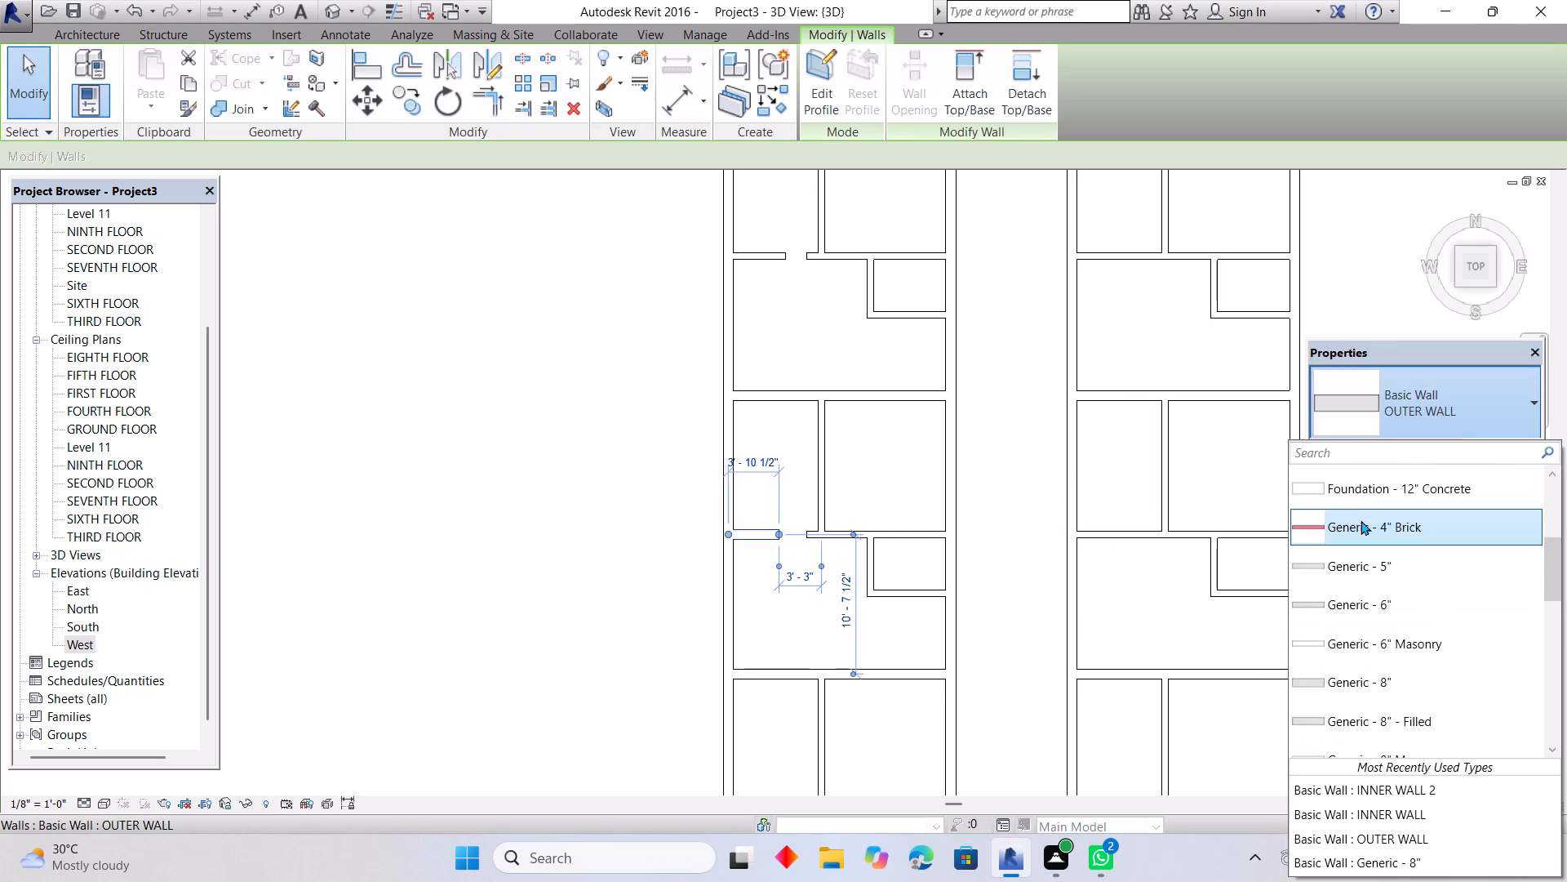
pyautogui.scroll(9, 1361, 520)
pyautogui.scroll(-12, 1361, 520)
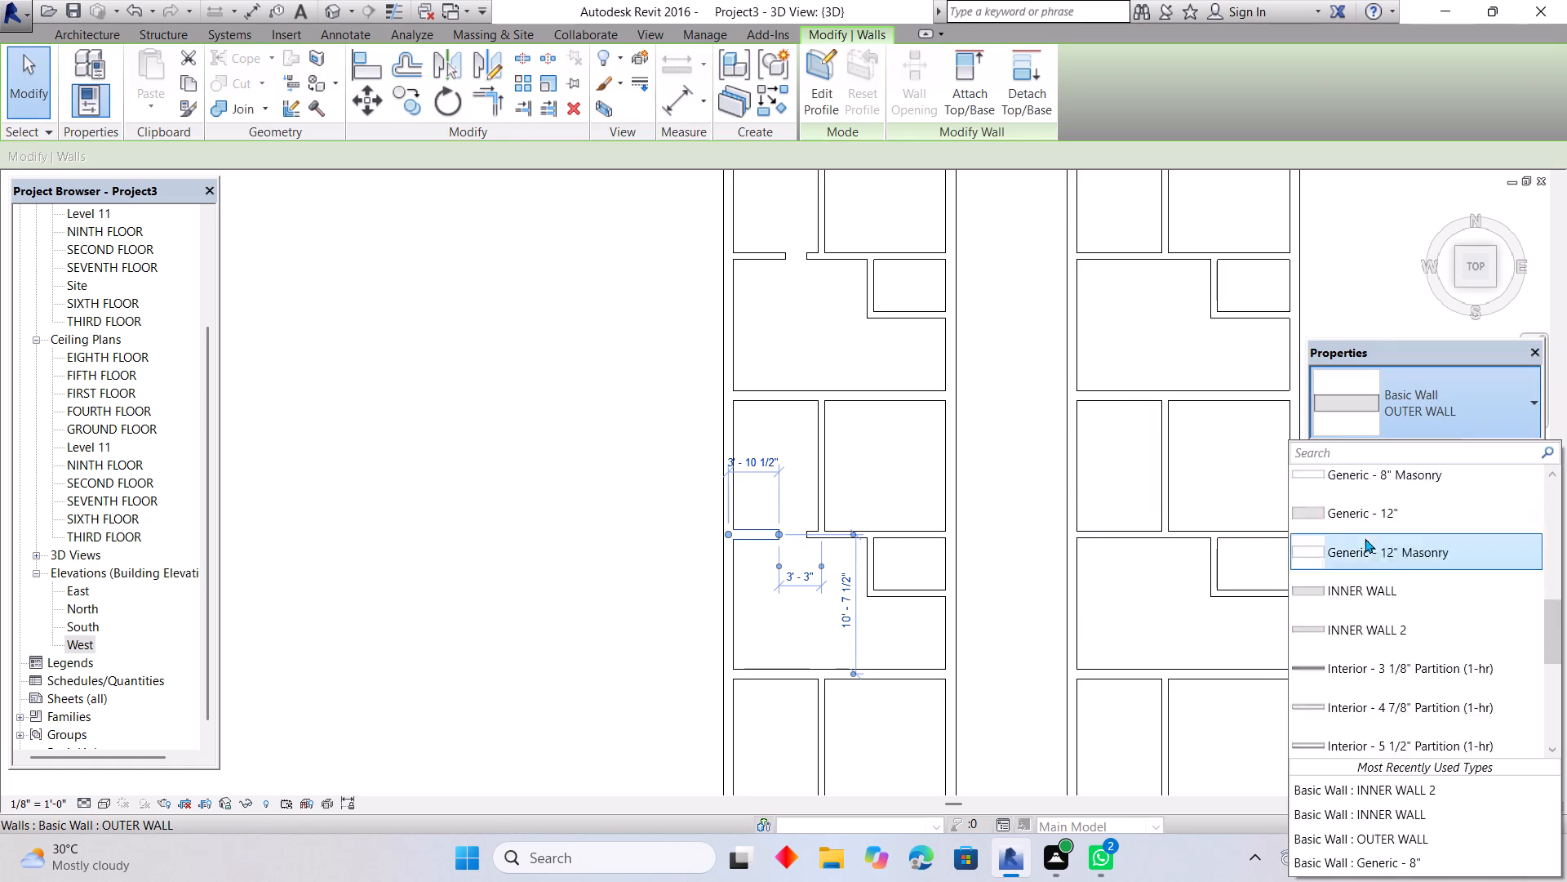
pyautogui.scroll(-5, 1365, 538)
pyautogui.scroll(6, 1365, 545)
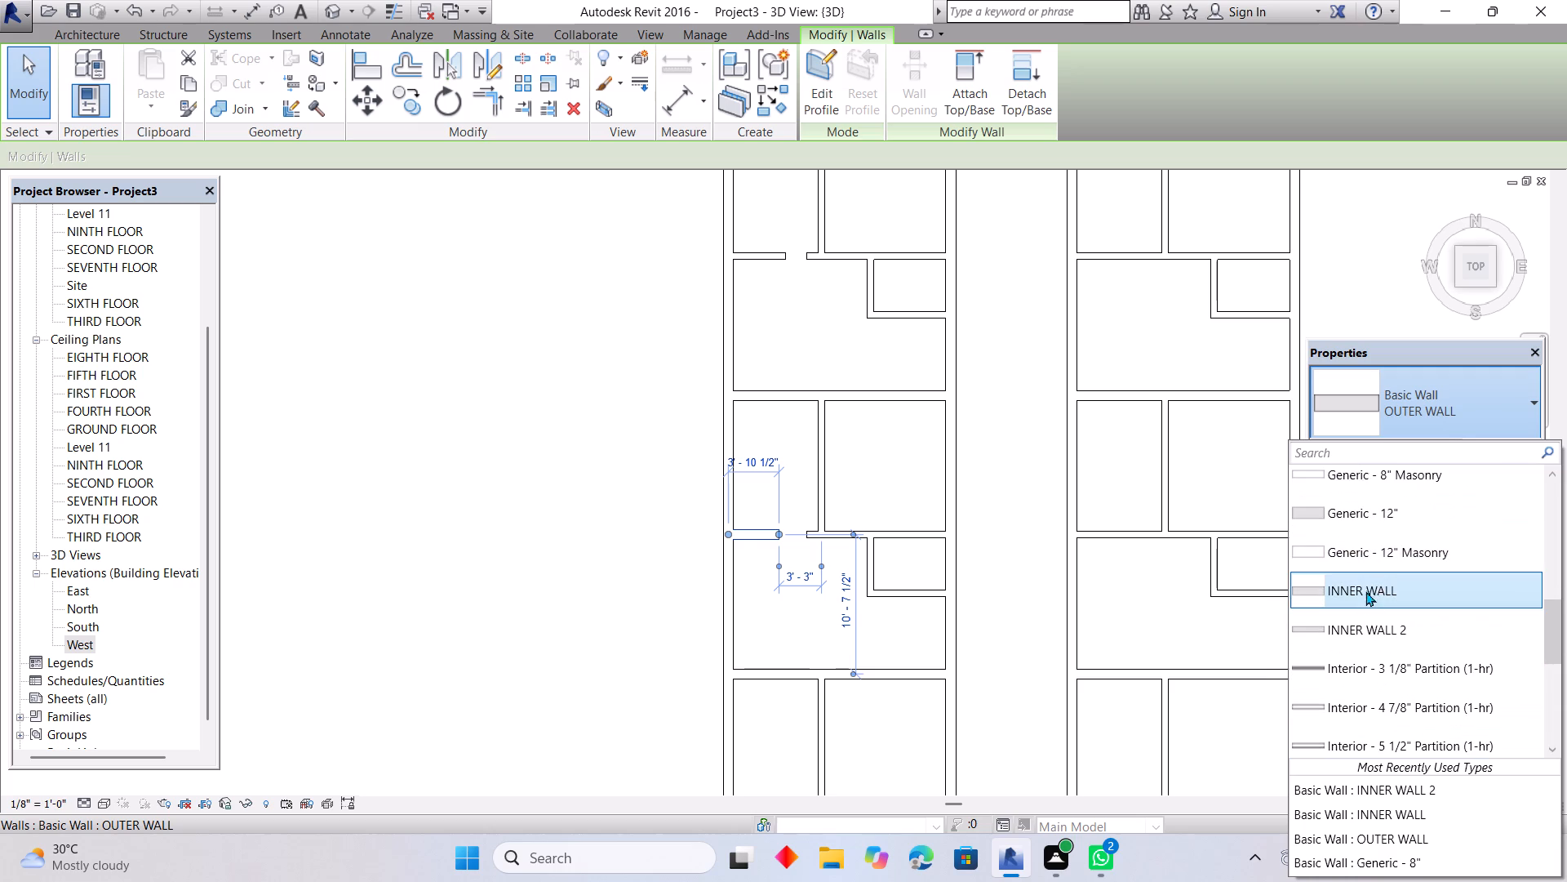
pyautogui.click(1358, 616)
pyautogui.click(988, 622)
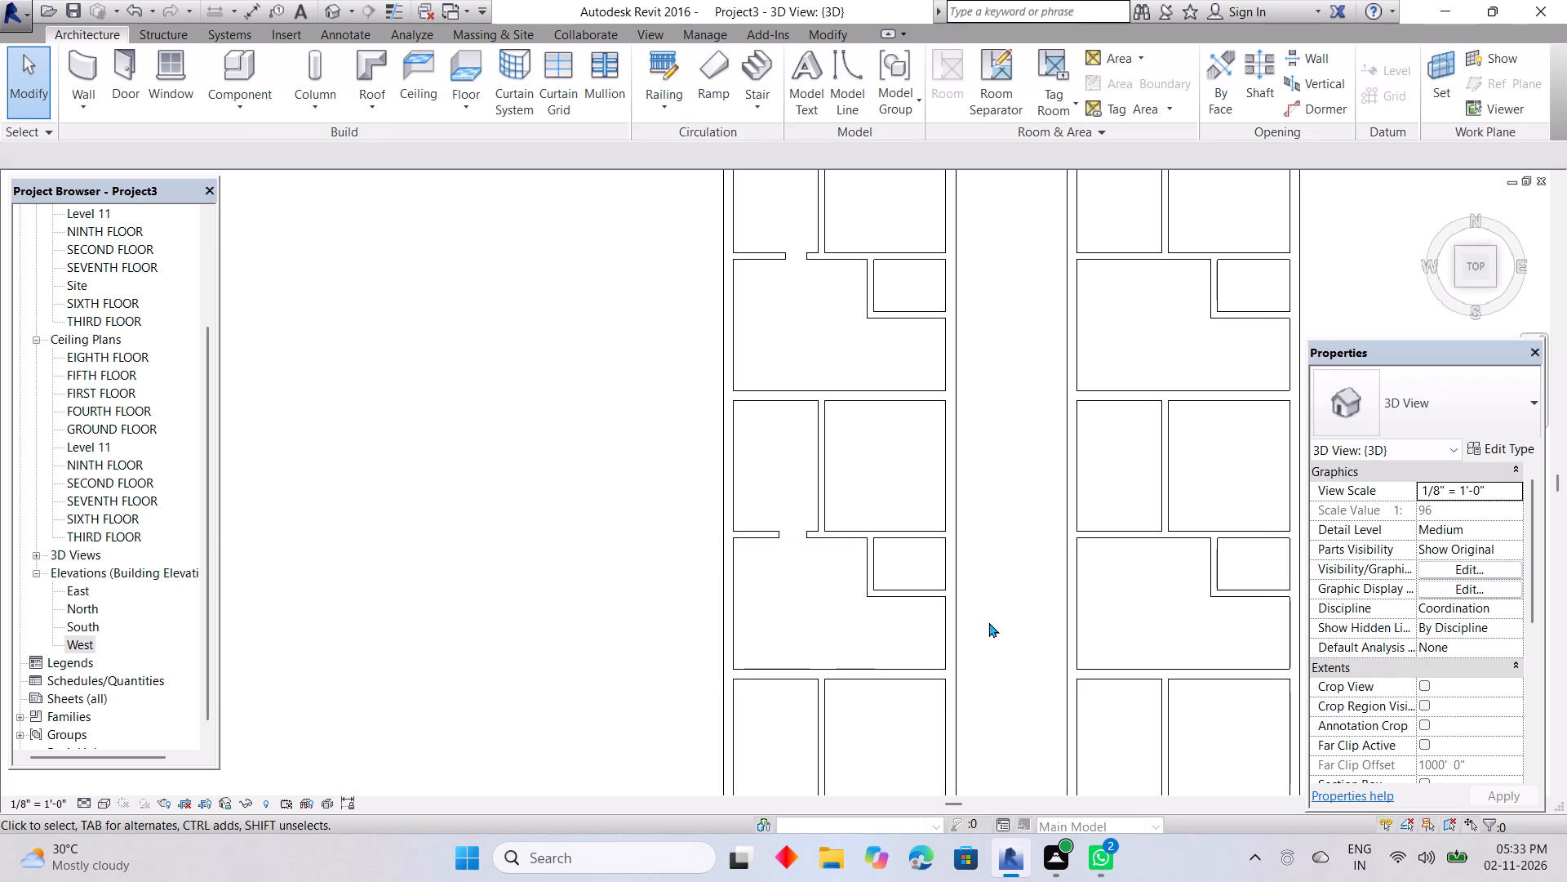
pyautogui.press('Escape')
# In the third unit from the north, pull the matching INNER WALL 2 wall's west end back to just west of the room partition.
pyautogui.scroll(-4, 988, 622)
pyautogui.moveTo(983, 635); pyautogui.dragTo(1001, 507, button='middle')
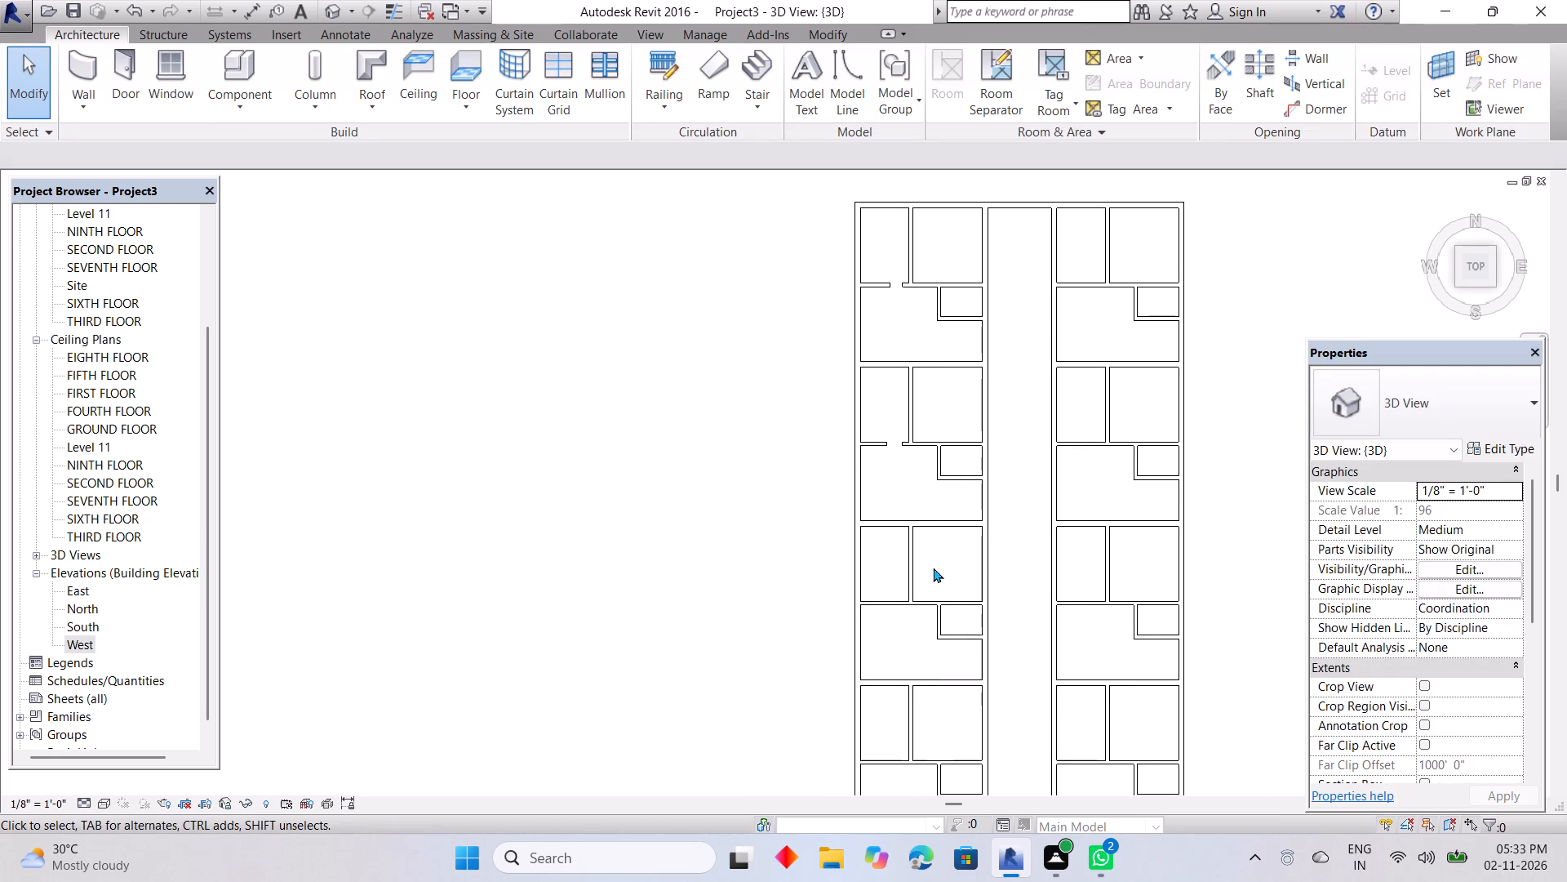
pyautogui.scroll(3, 899, 602)
pyautogui.click(898, 602)
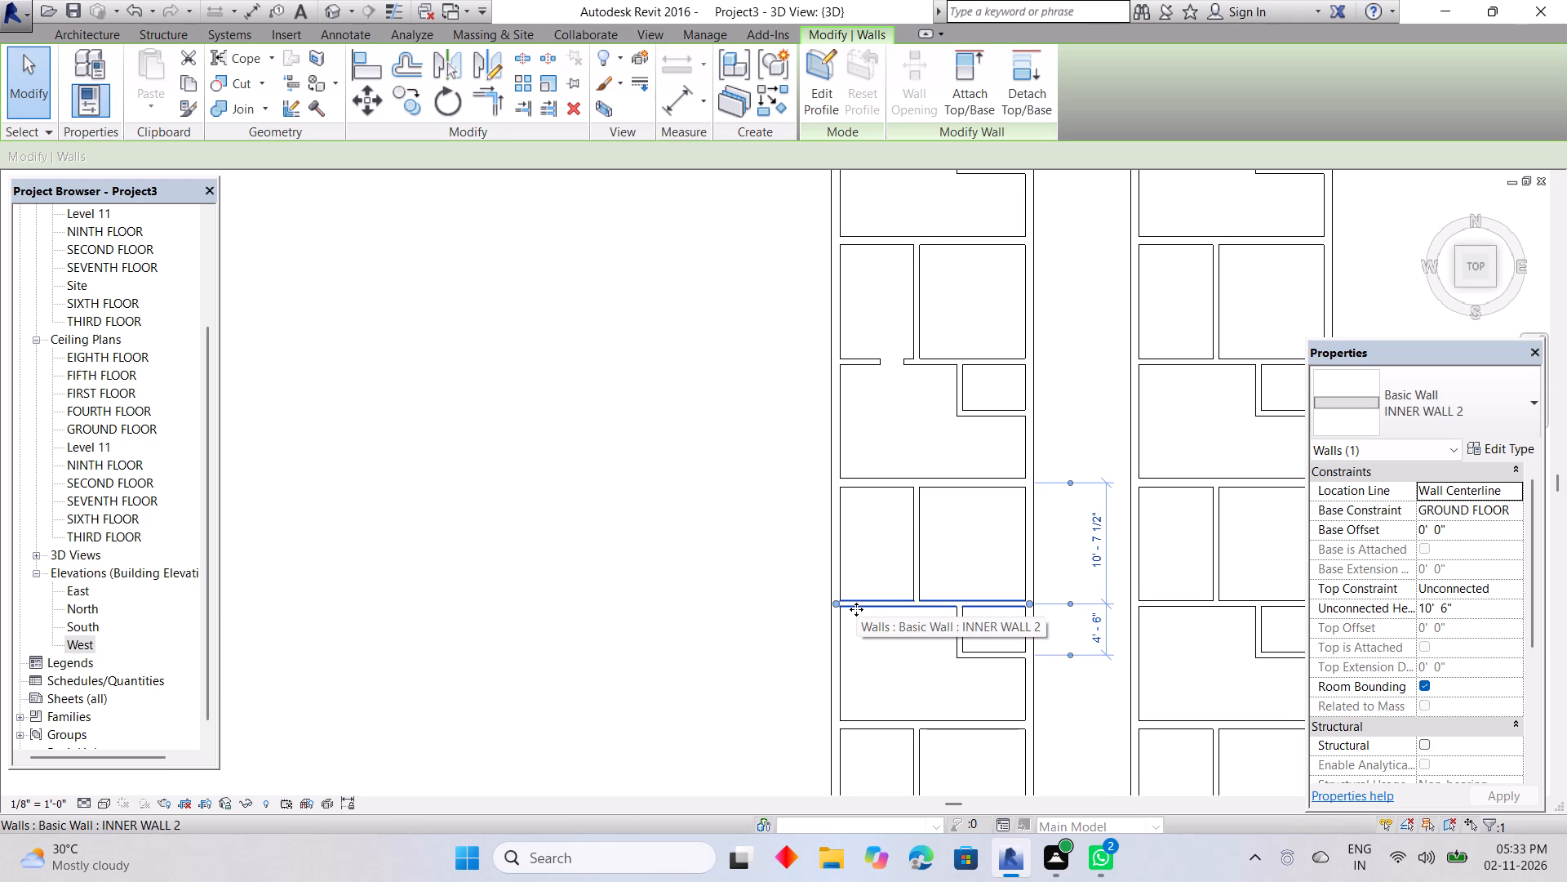
pyautogui.press('Escape')
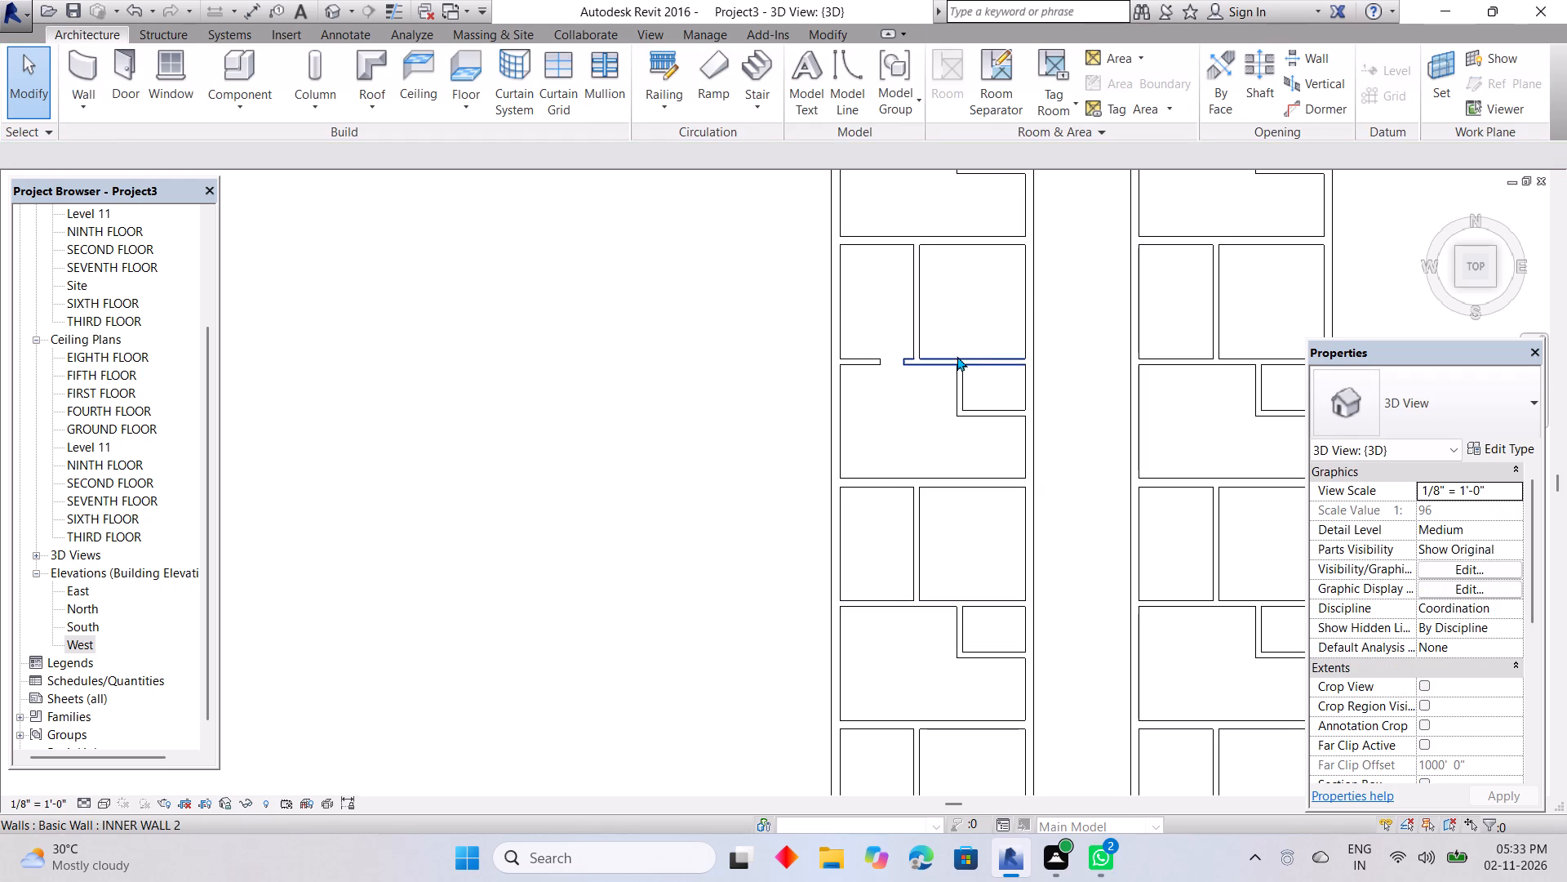
pyautogui.click(955, 358)
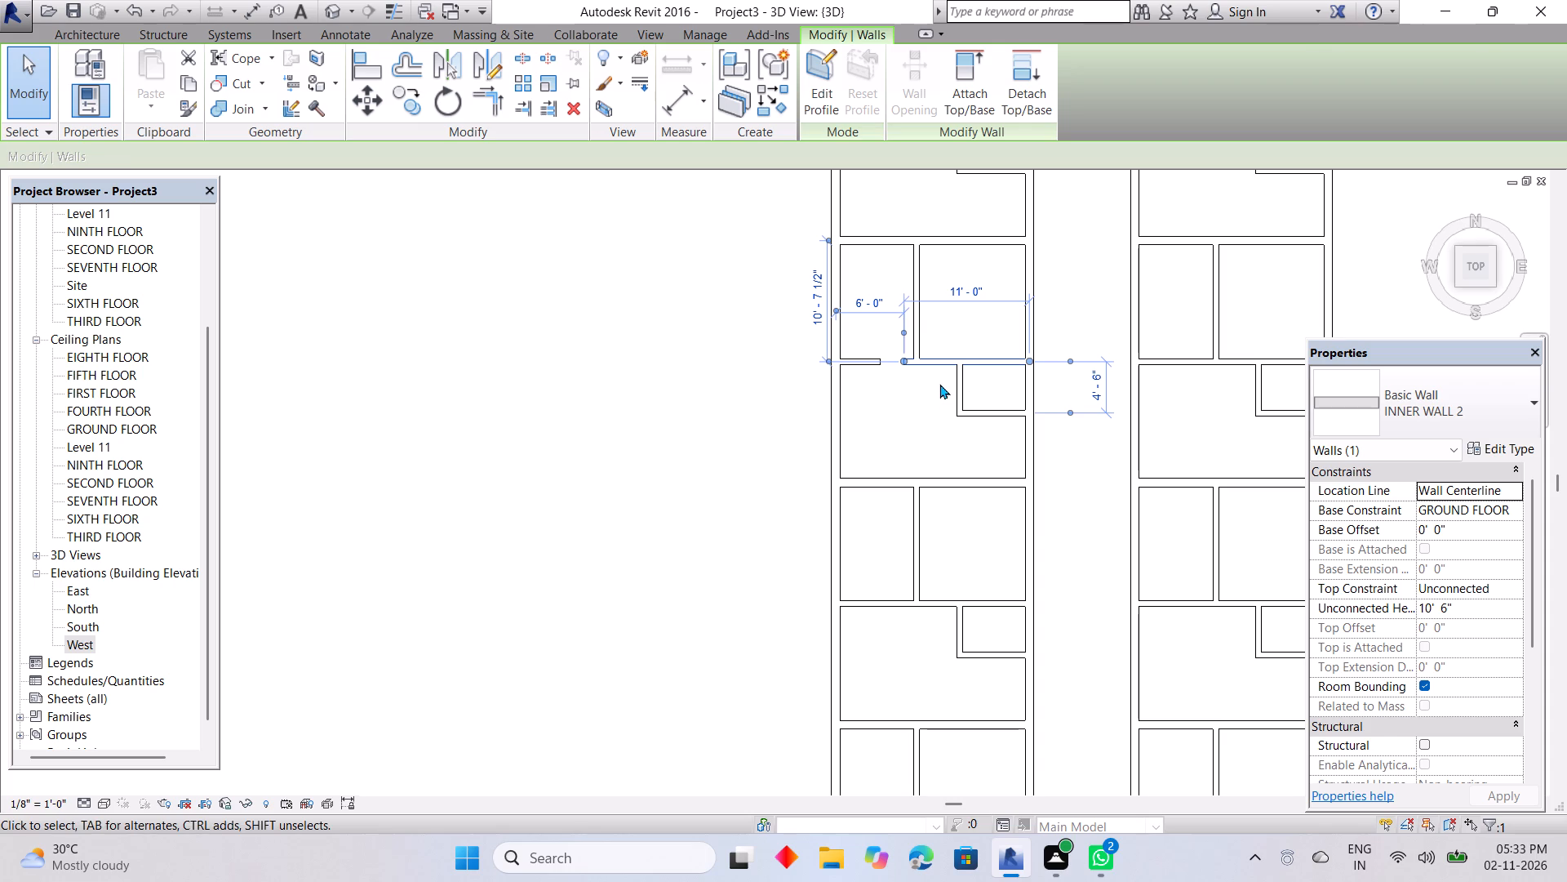
pyautogui.press('Escape')
pyautogui.moveTo(934, 388); pyautogui.dragTo(846, 639, button='middle')
pyautogui.click(849, 373)
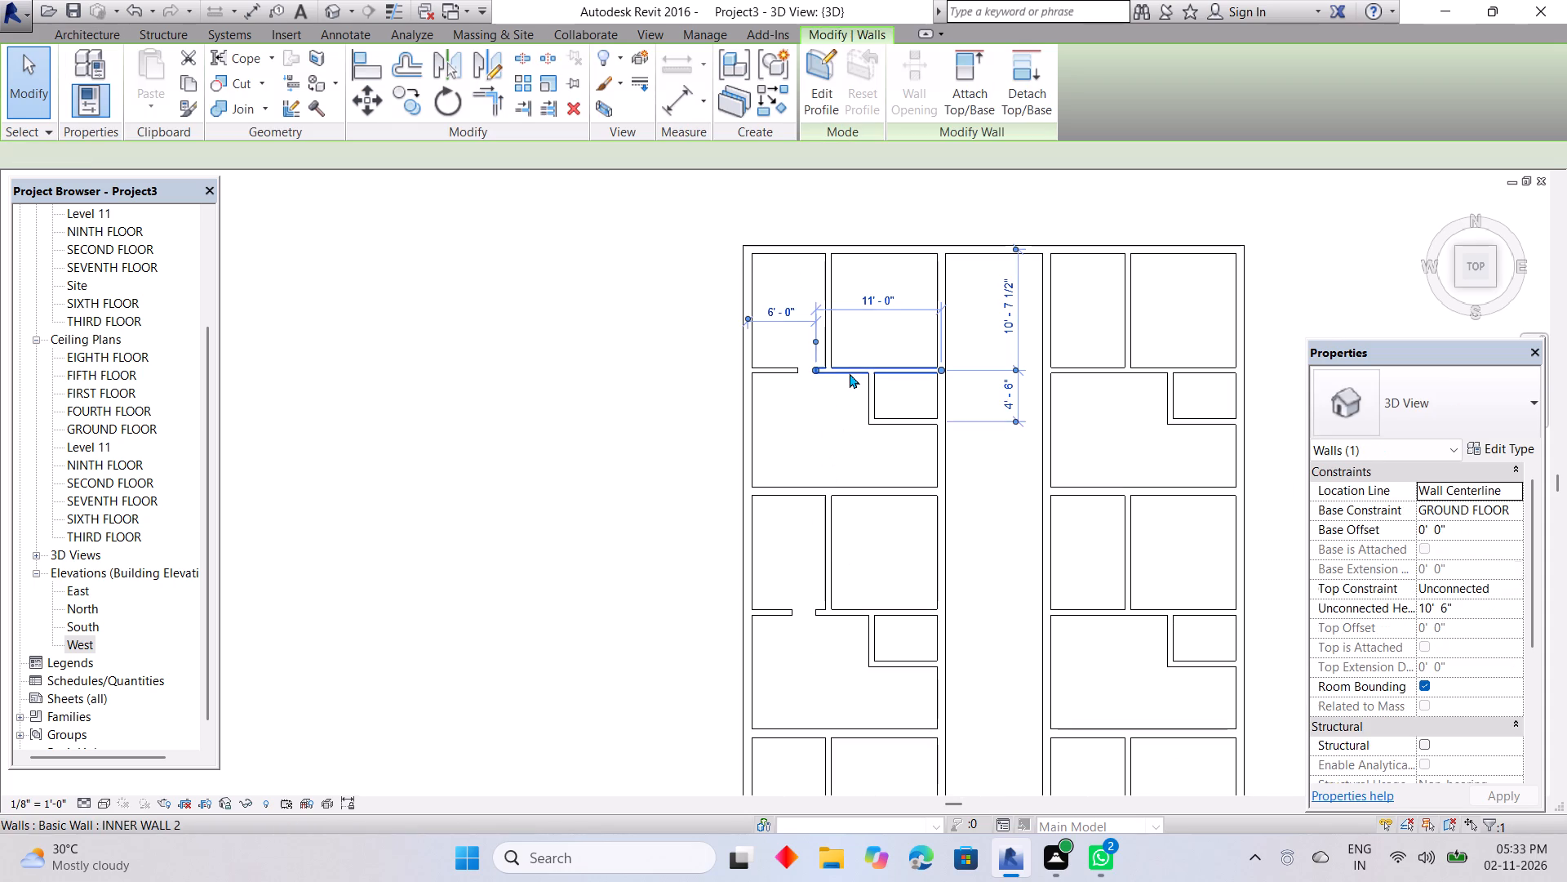
pyautogui.press('Escape')
pyautogui.moveTo(834, 580); pyautogui.dragTo(889, 325, button='middle')
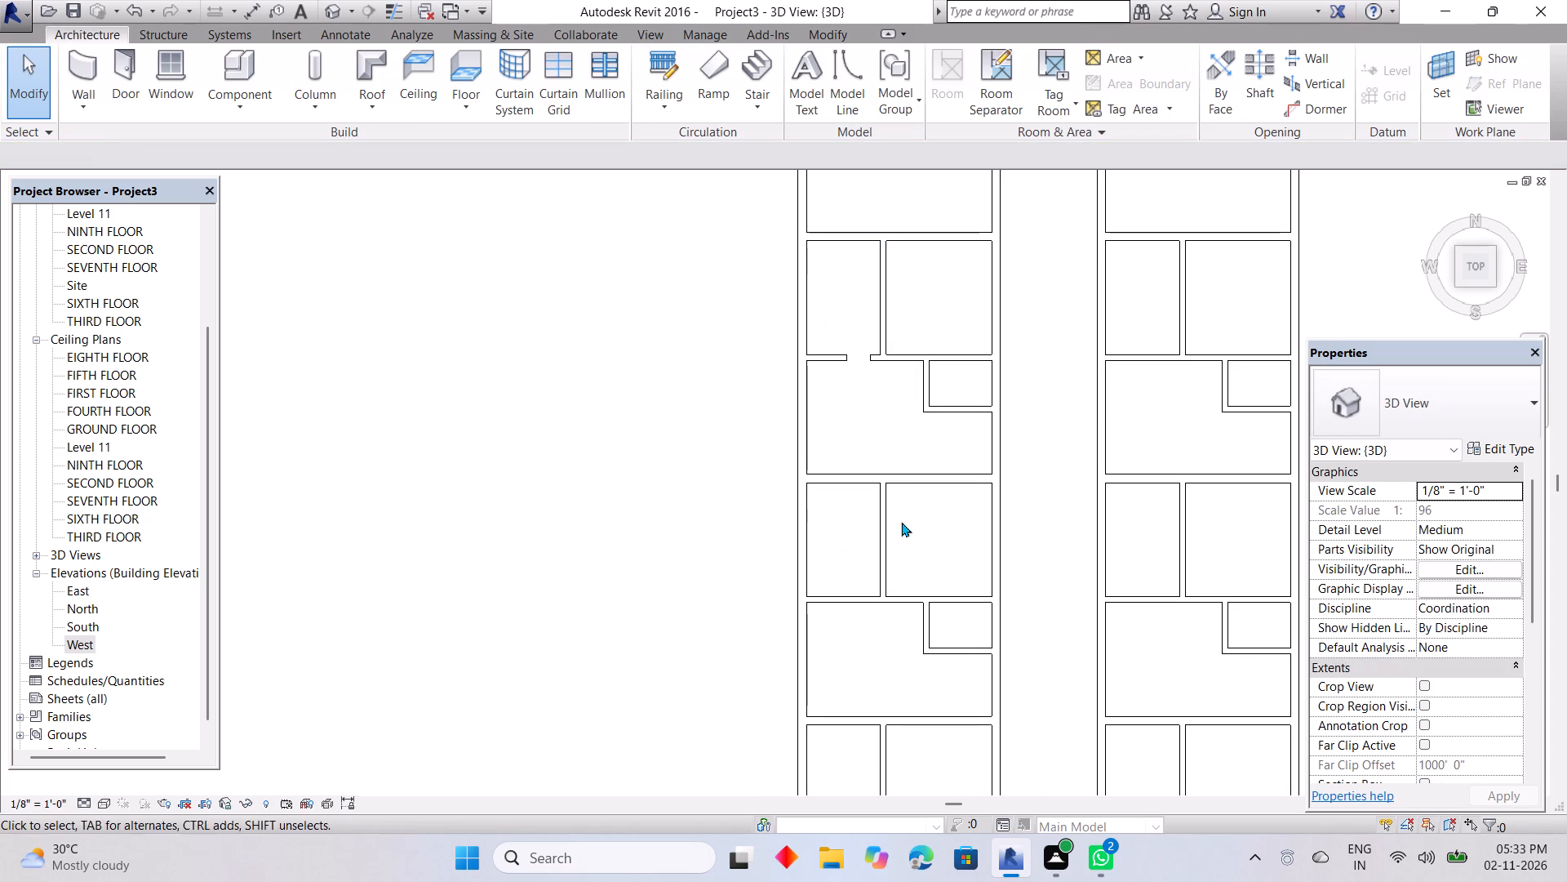
pyautogui.click(919, 599)
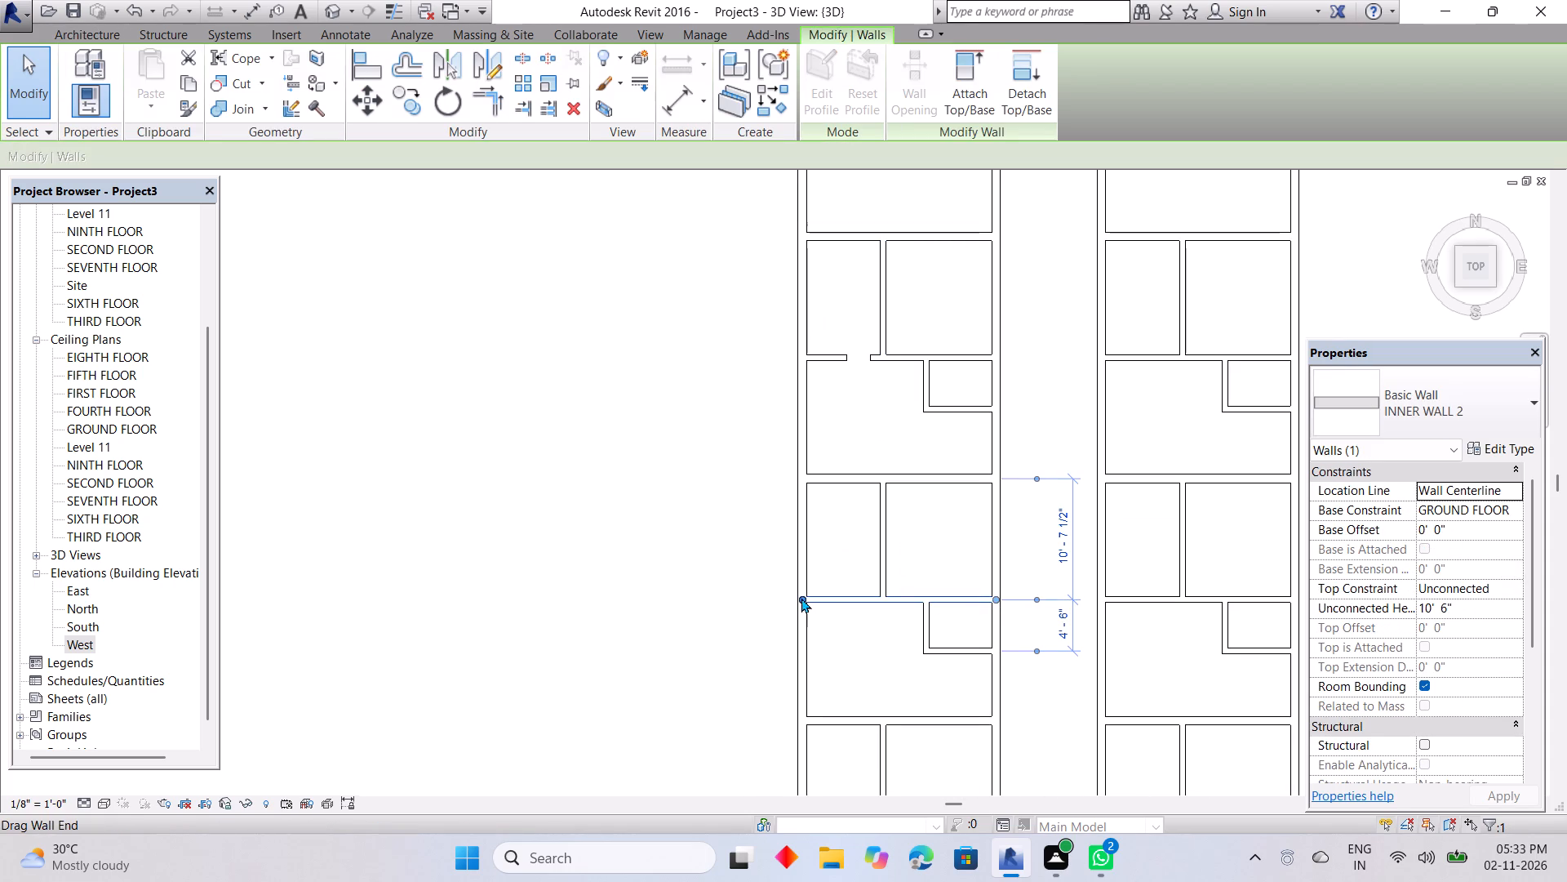
pyautogui.moveTo(801, 598); pyautogui.dragTo(866, 600)
pyautogui.press('Escape')
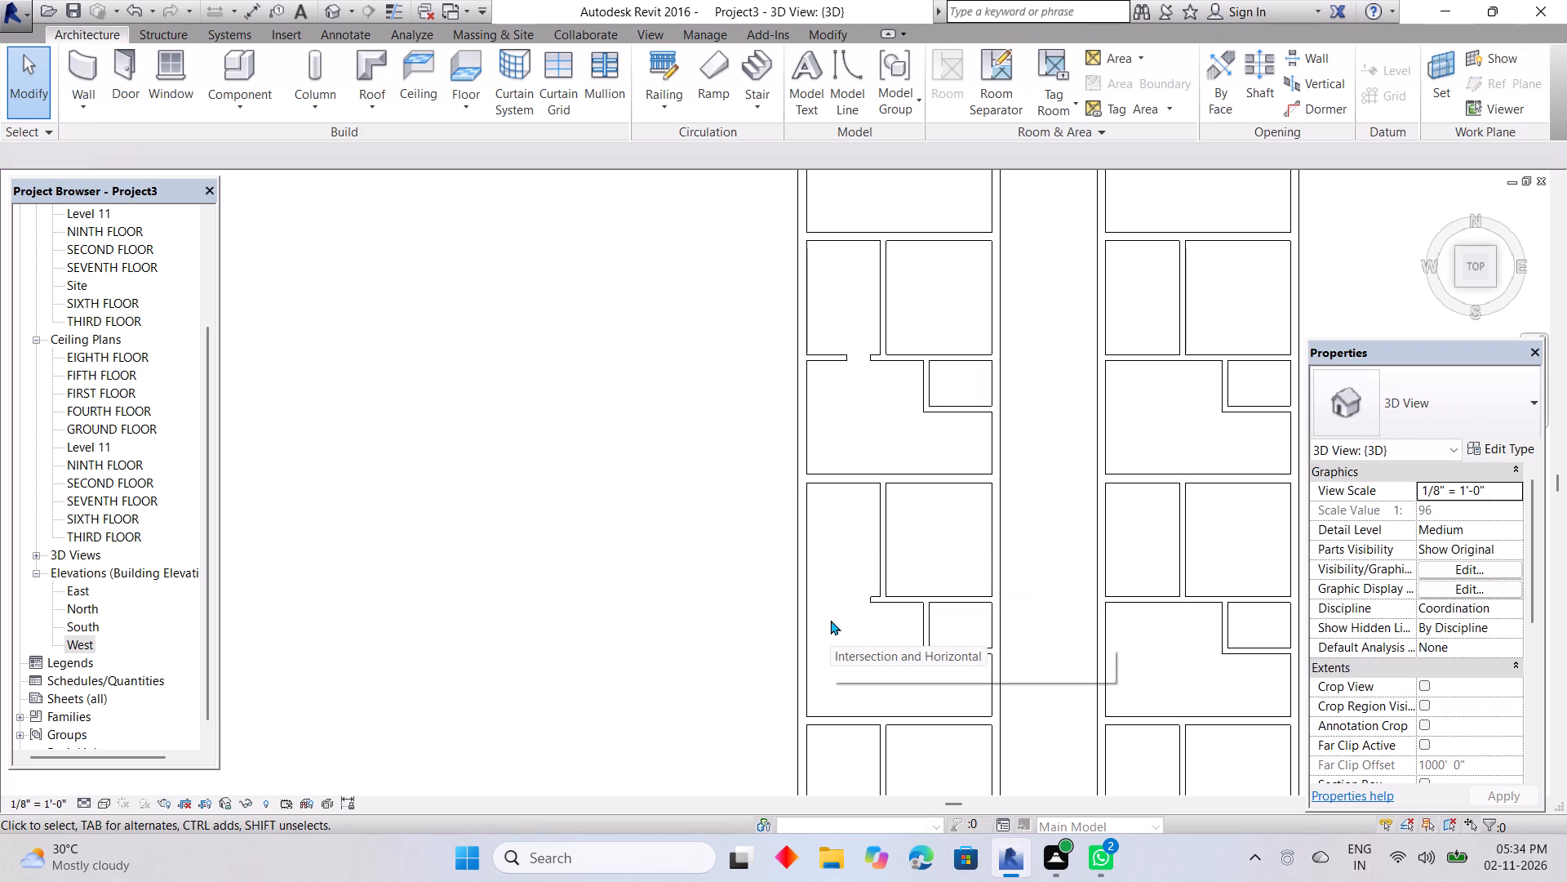
# Start the Wall tool and set INNER WALL 2 as the type for new walls.
pyautogui.click(1459, 386)
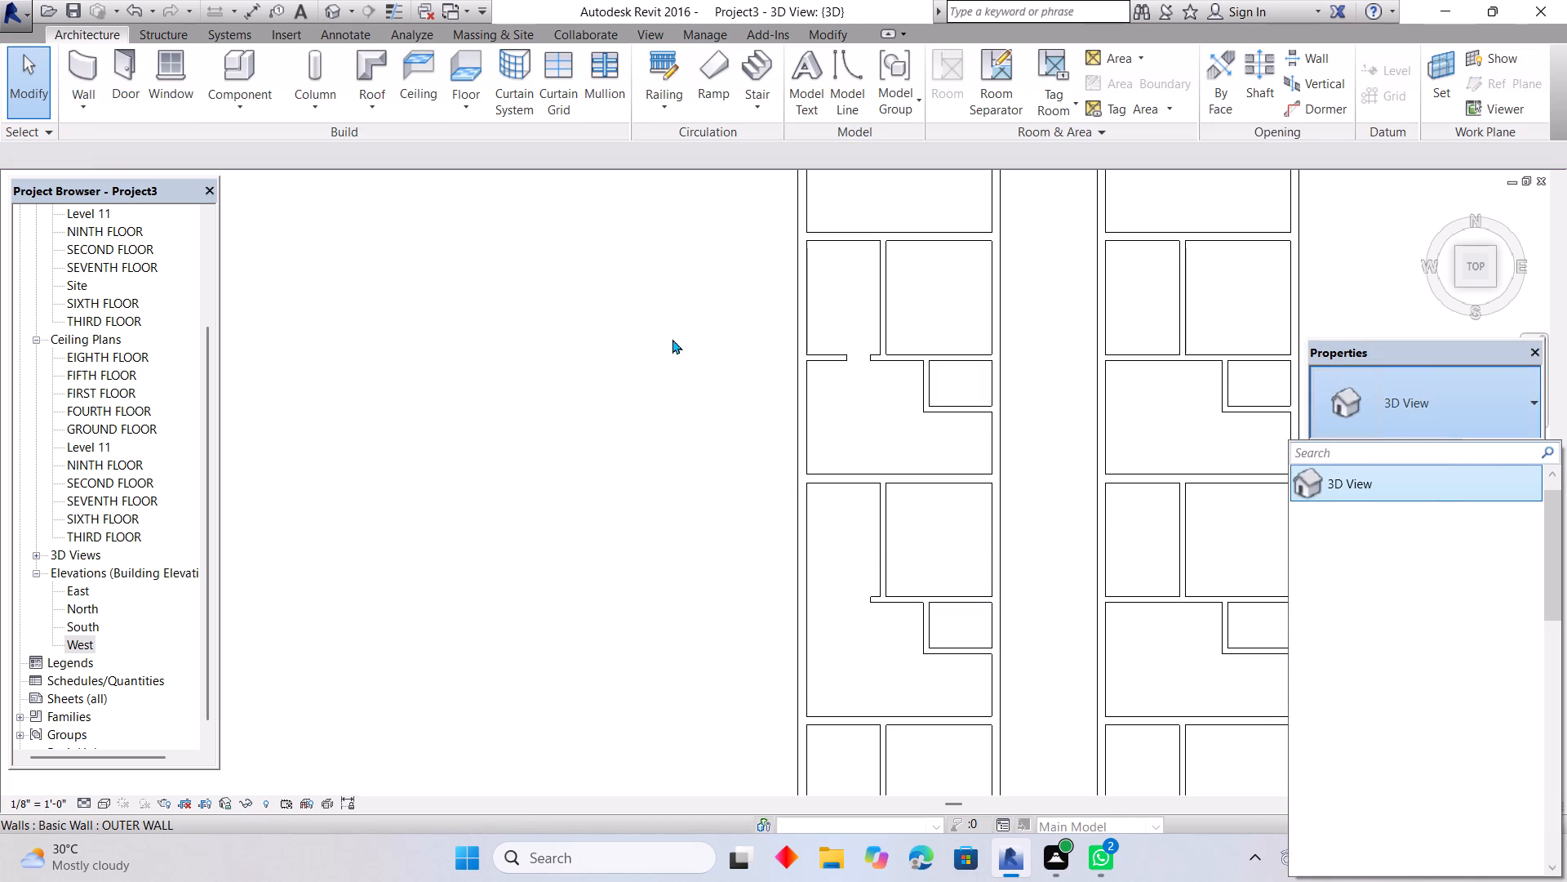
pyautogui.click(672, 339)
pyautogui.write('W')
pyautogui.press('space')
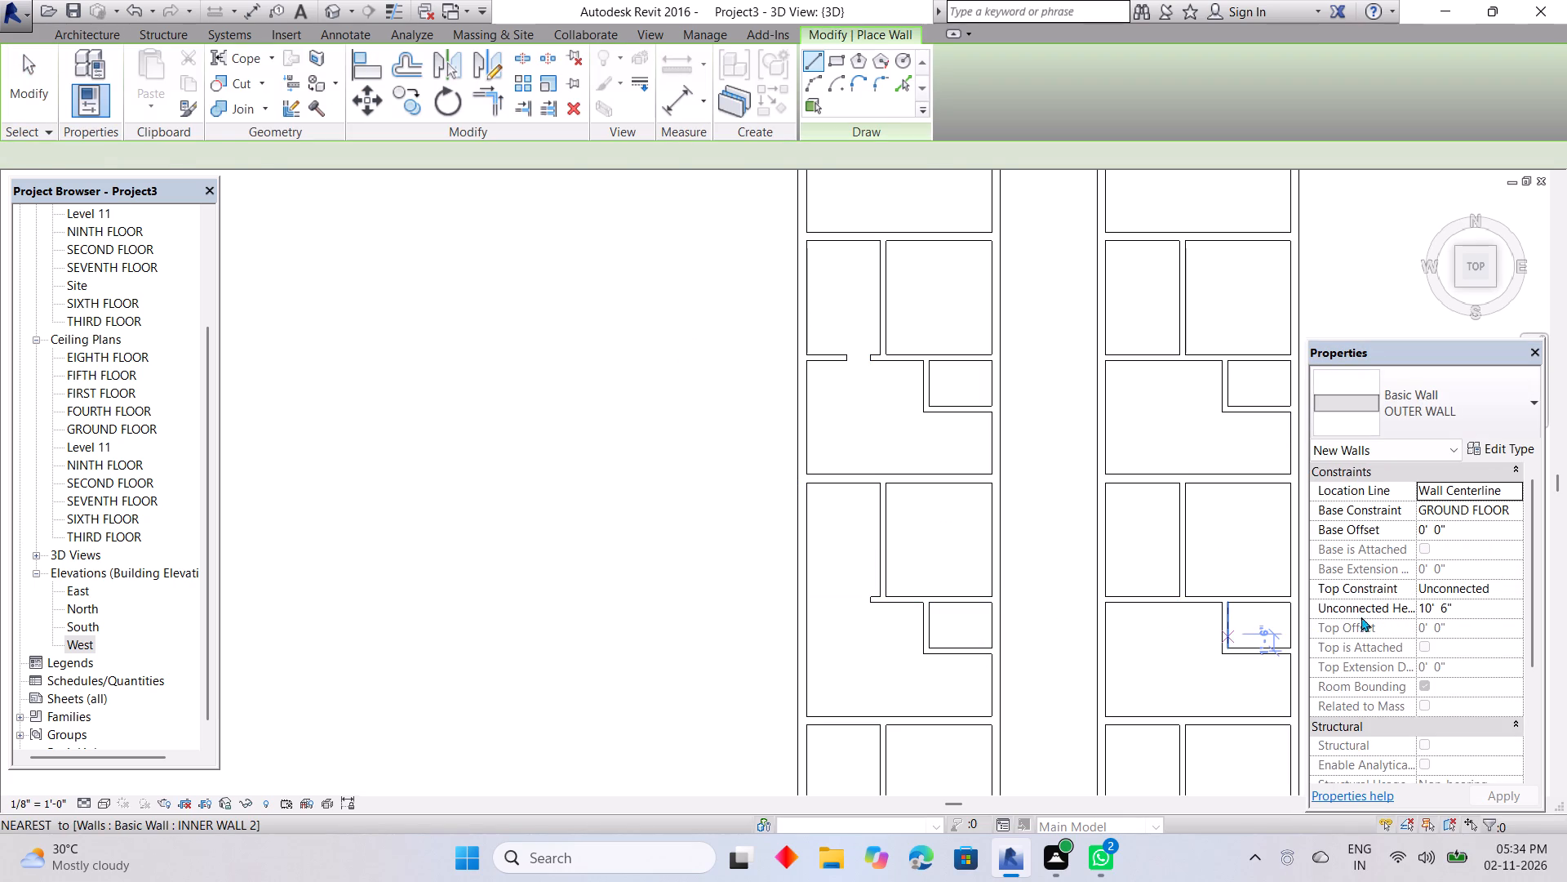
pyautogui.click(1435, 417)
pyautogui.scroll(-1, 1383, 678)
pyautogui.scroll(7, 1377, 659)
pyautogui.click(1373, 562)
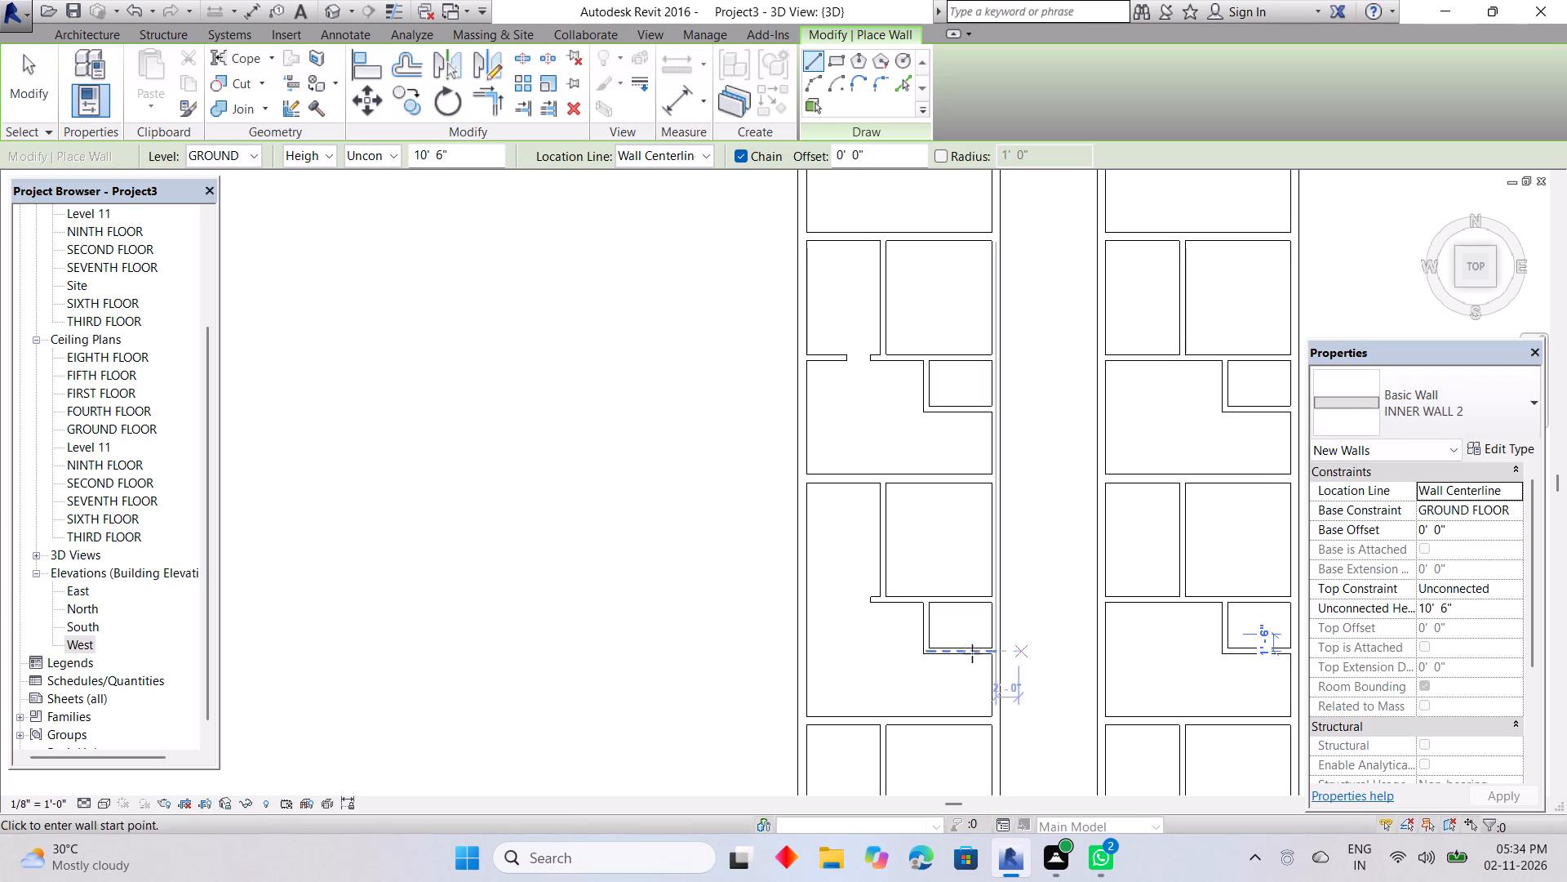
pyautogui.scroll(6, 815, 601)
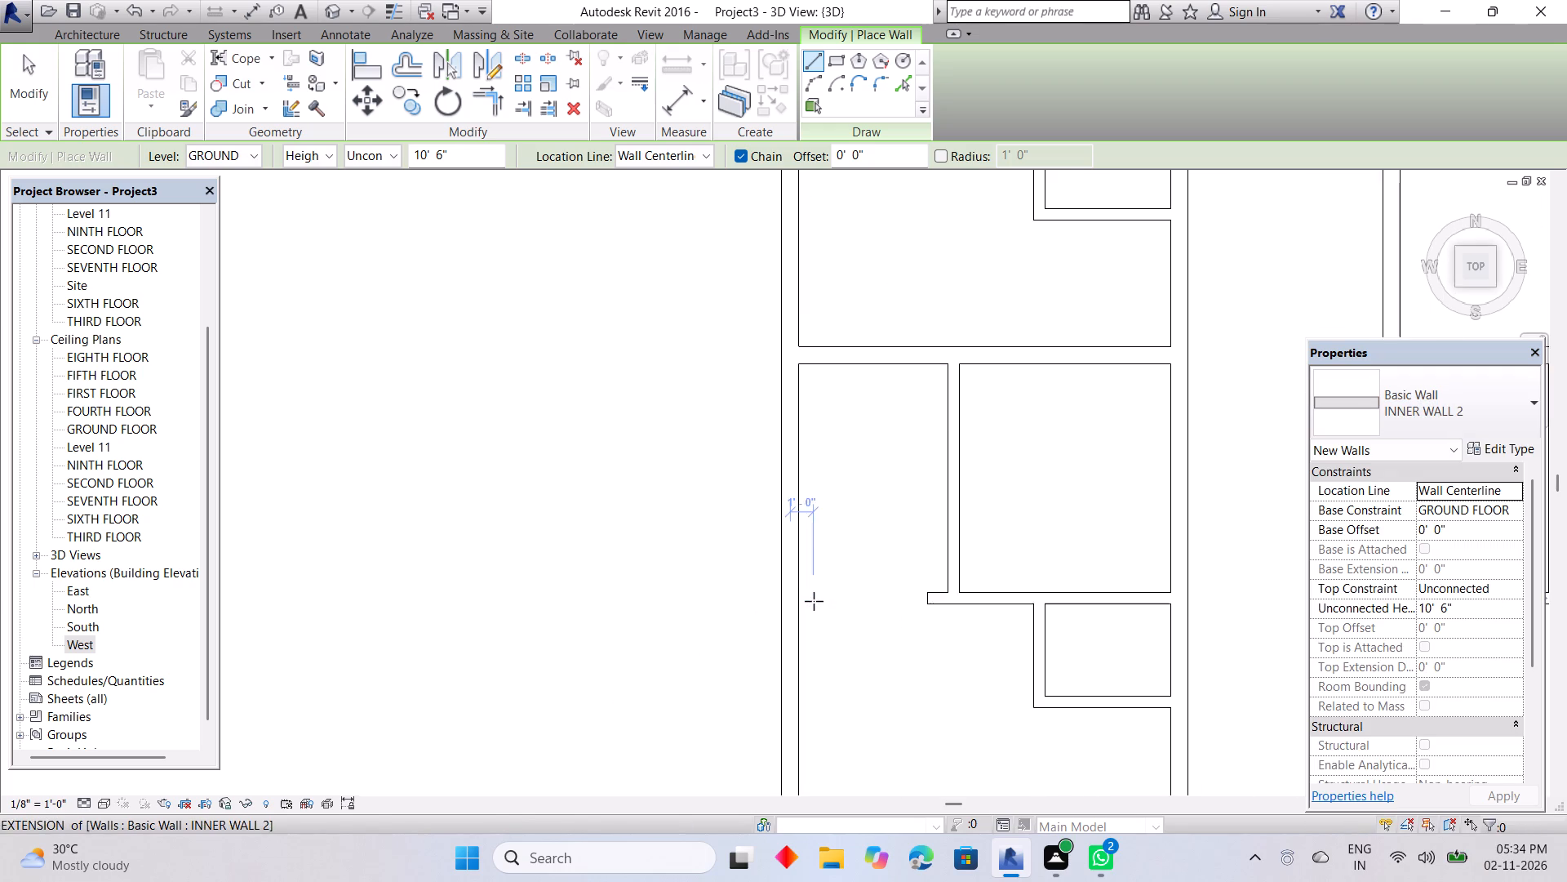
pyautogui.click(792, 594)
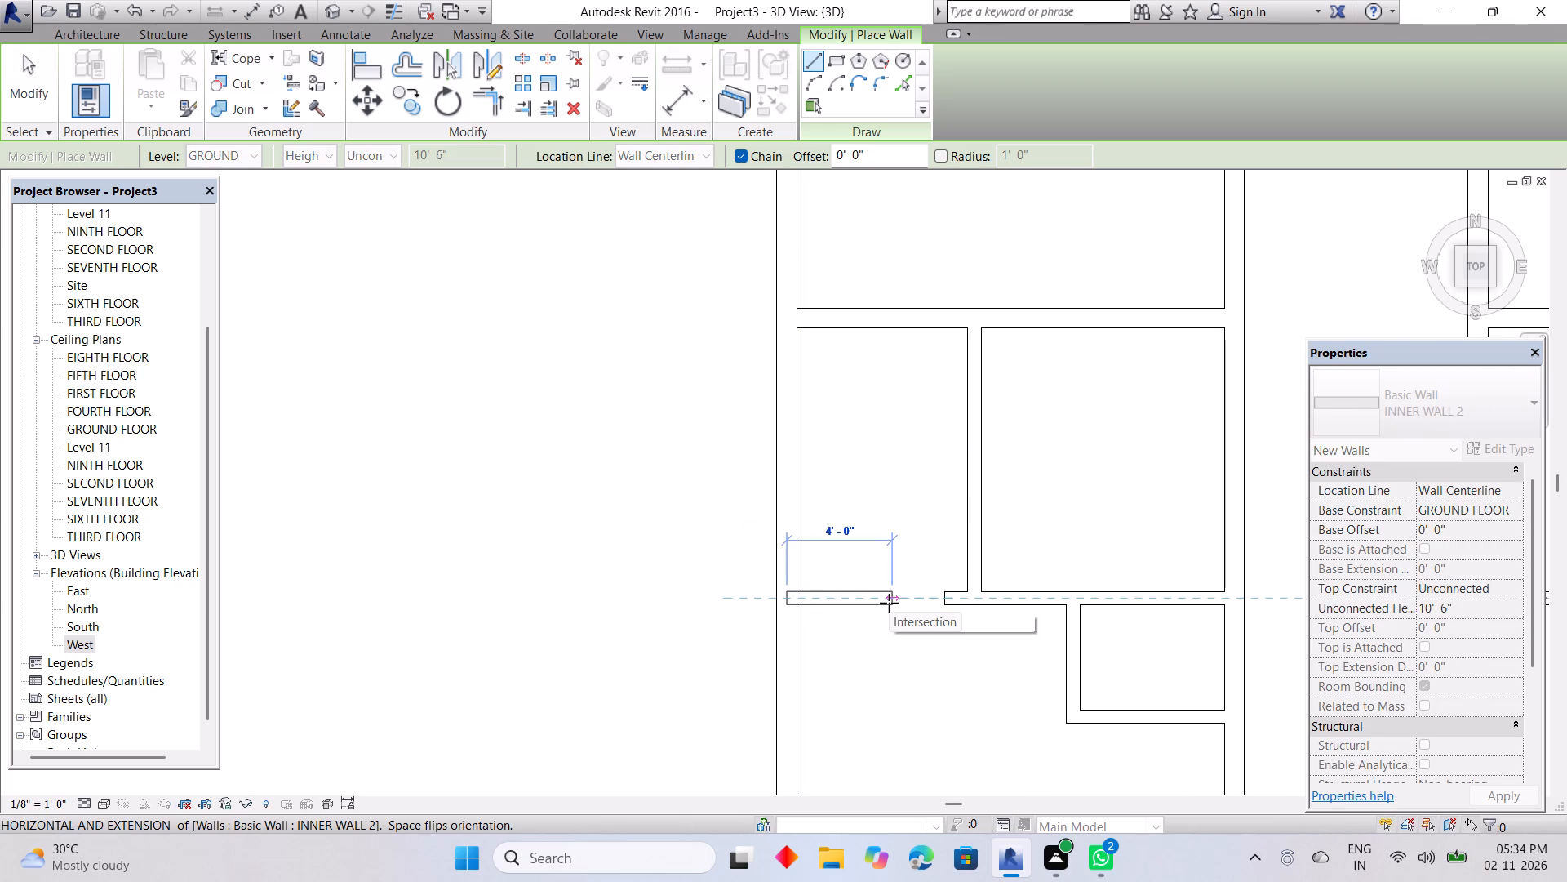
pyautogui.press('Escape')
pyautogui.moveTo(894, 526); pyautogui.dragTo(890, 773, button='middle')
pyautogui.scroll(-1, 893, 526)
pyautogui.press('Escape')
# Set the length of the second unit's short wall segment west of the door gap to 3' 10".
pyautogui.click(870, 355)
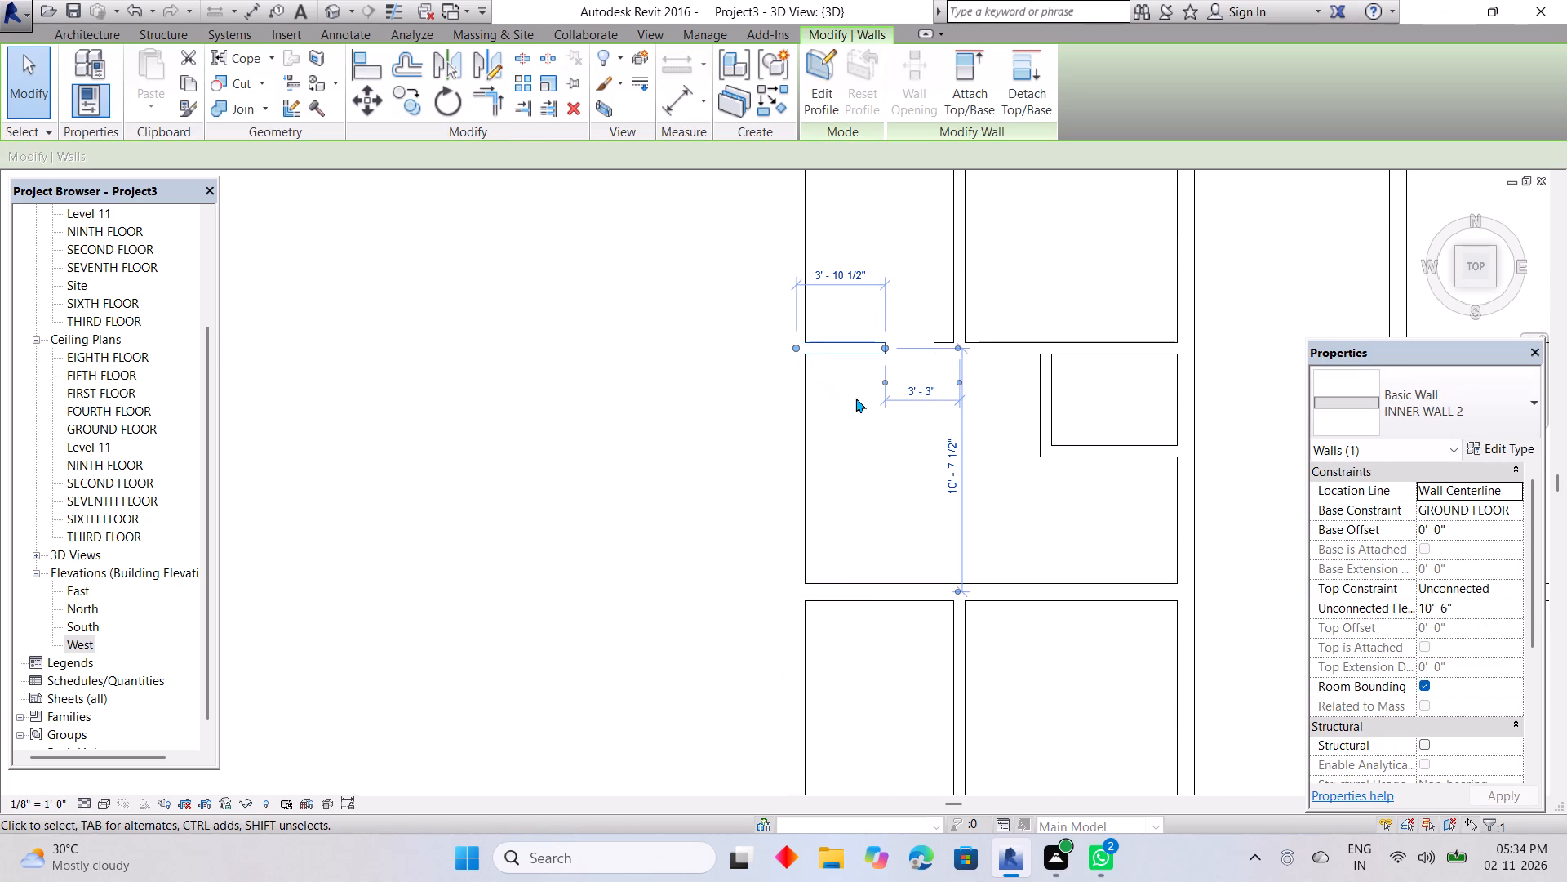
pyautogui.moveTo(855, 399); pyautogui.dragTo(855, 552, button='middle')
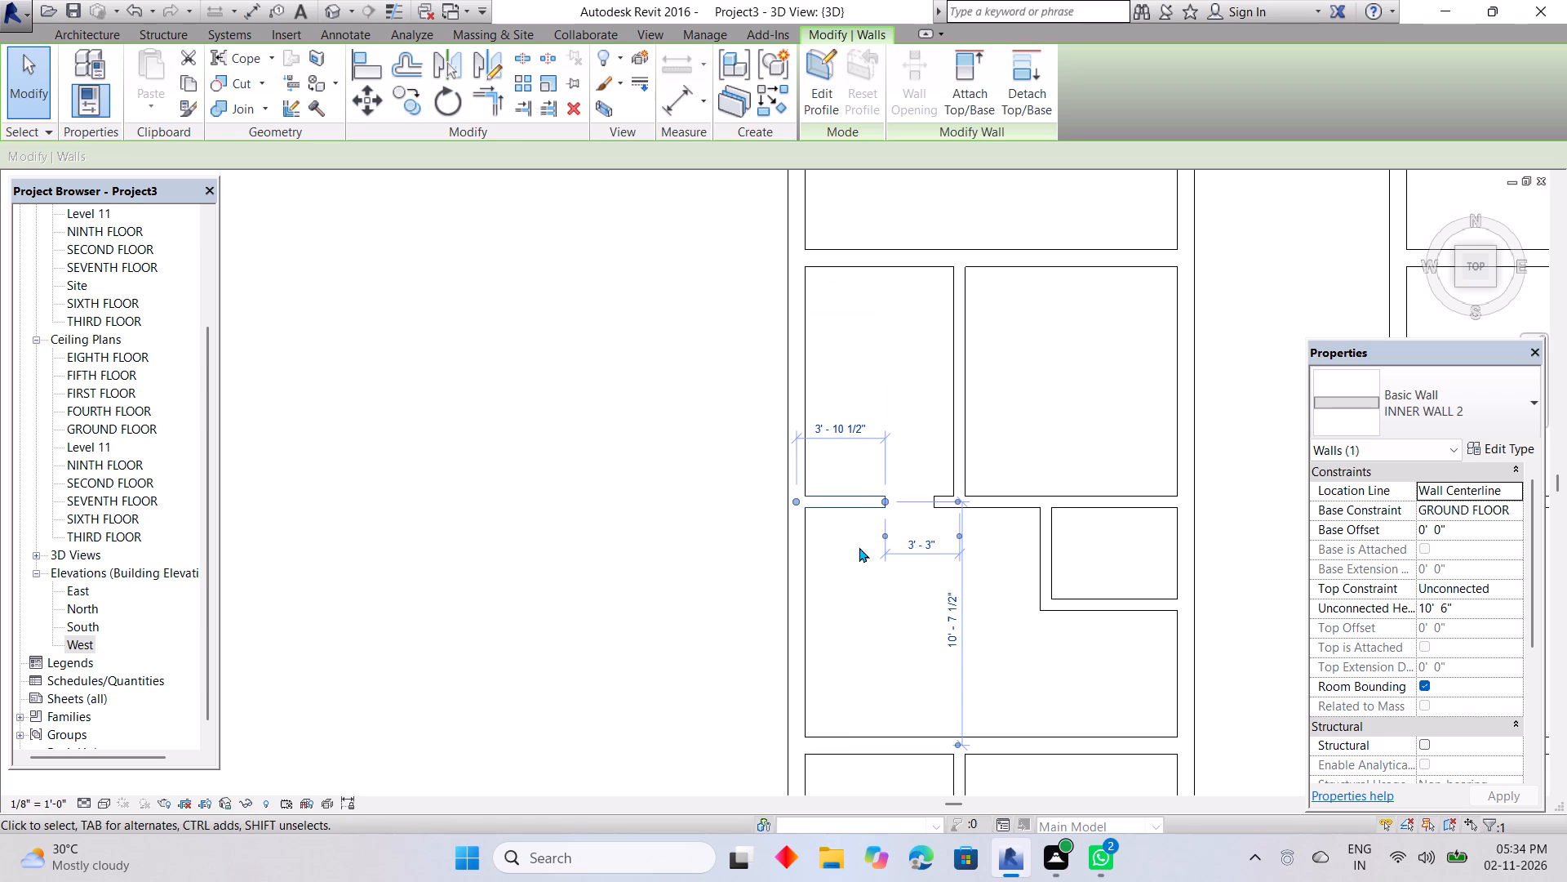
pyautogui.click(858, 420)
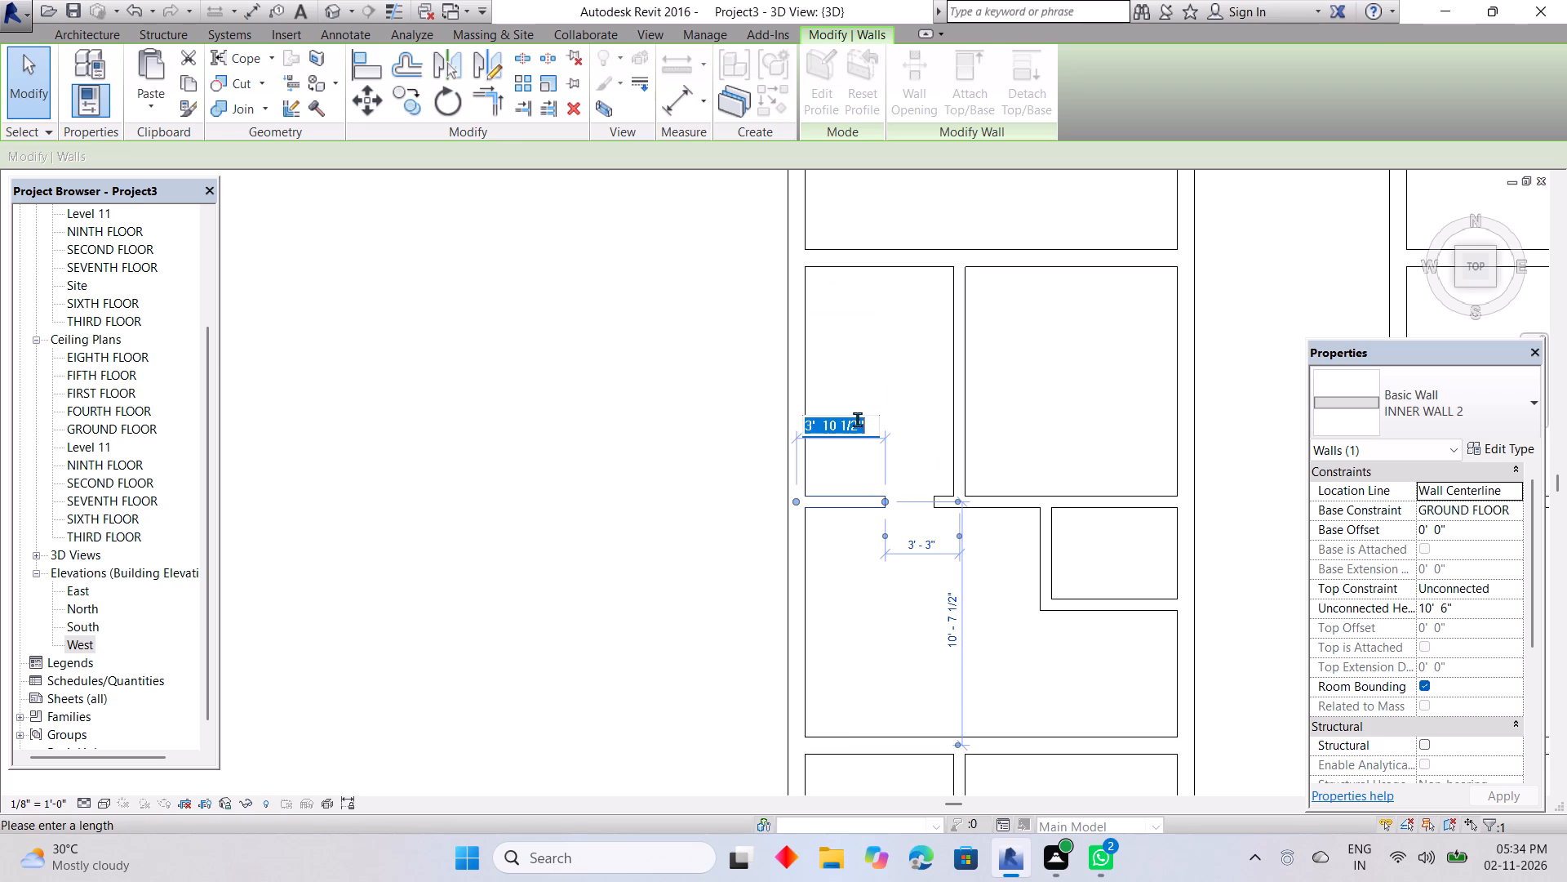
pyautogui.press('3')
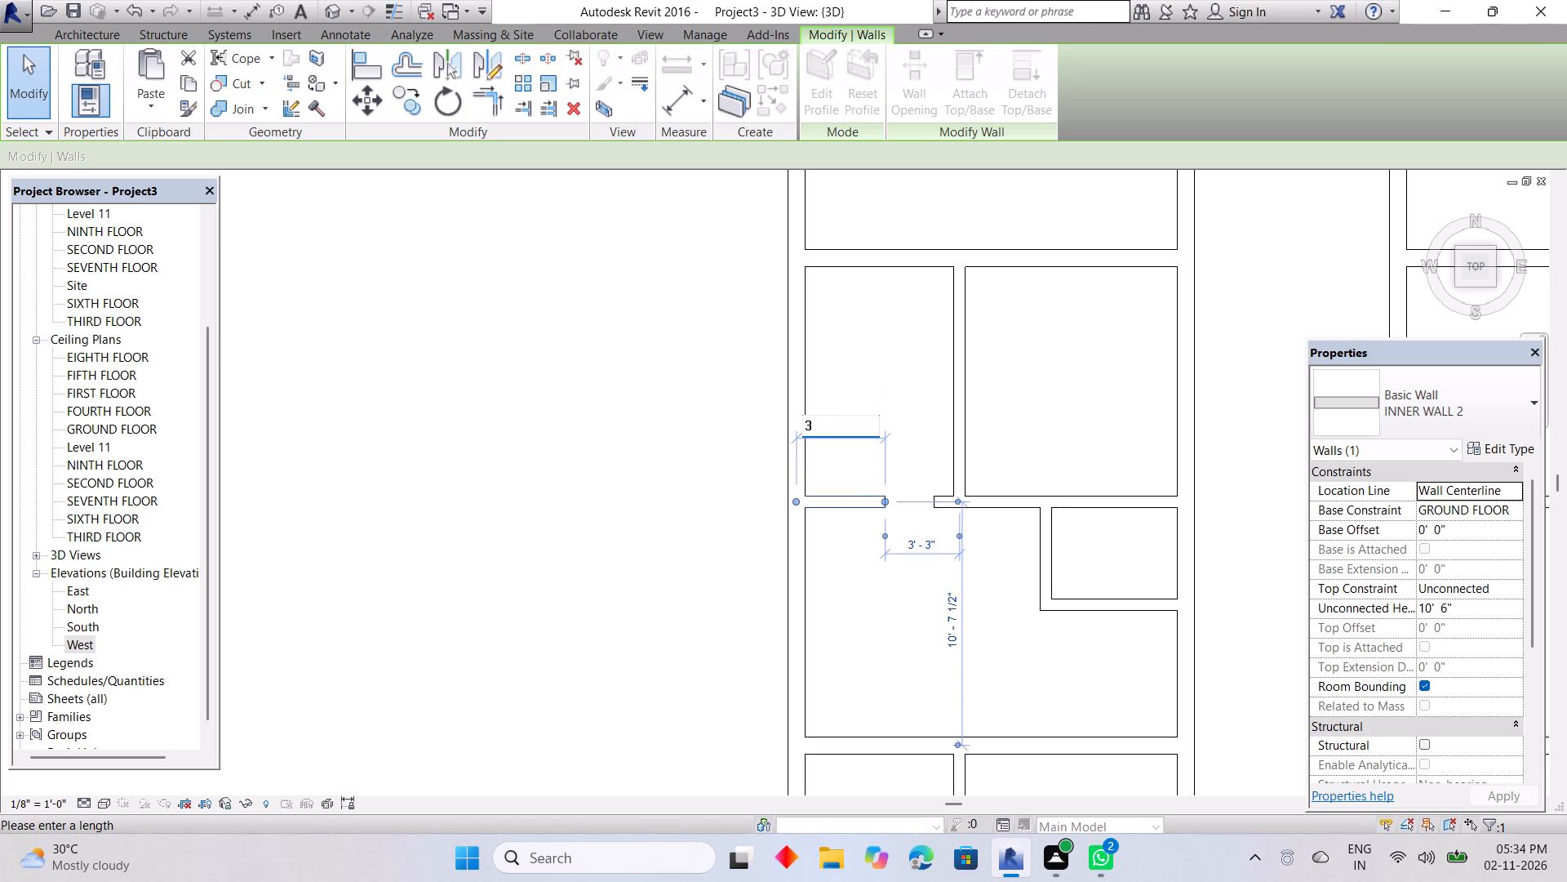
pyautogui.write("'10")
pyautogui.press('Return')
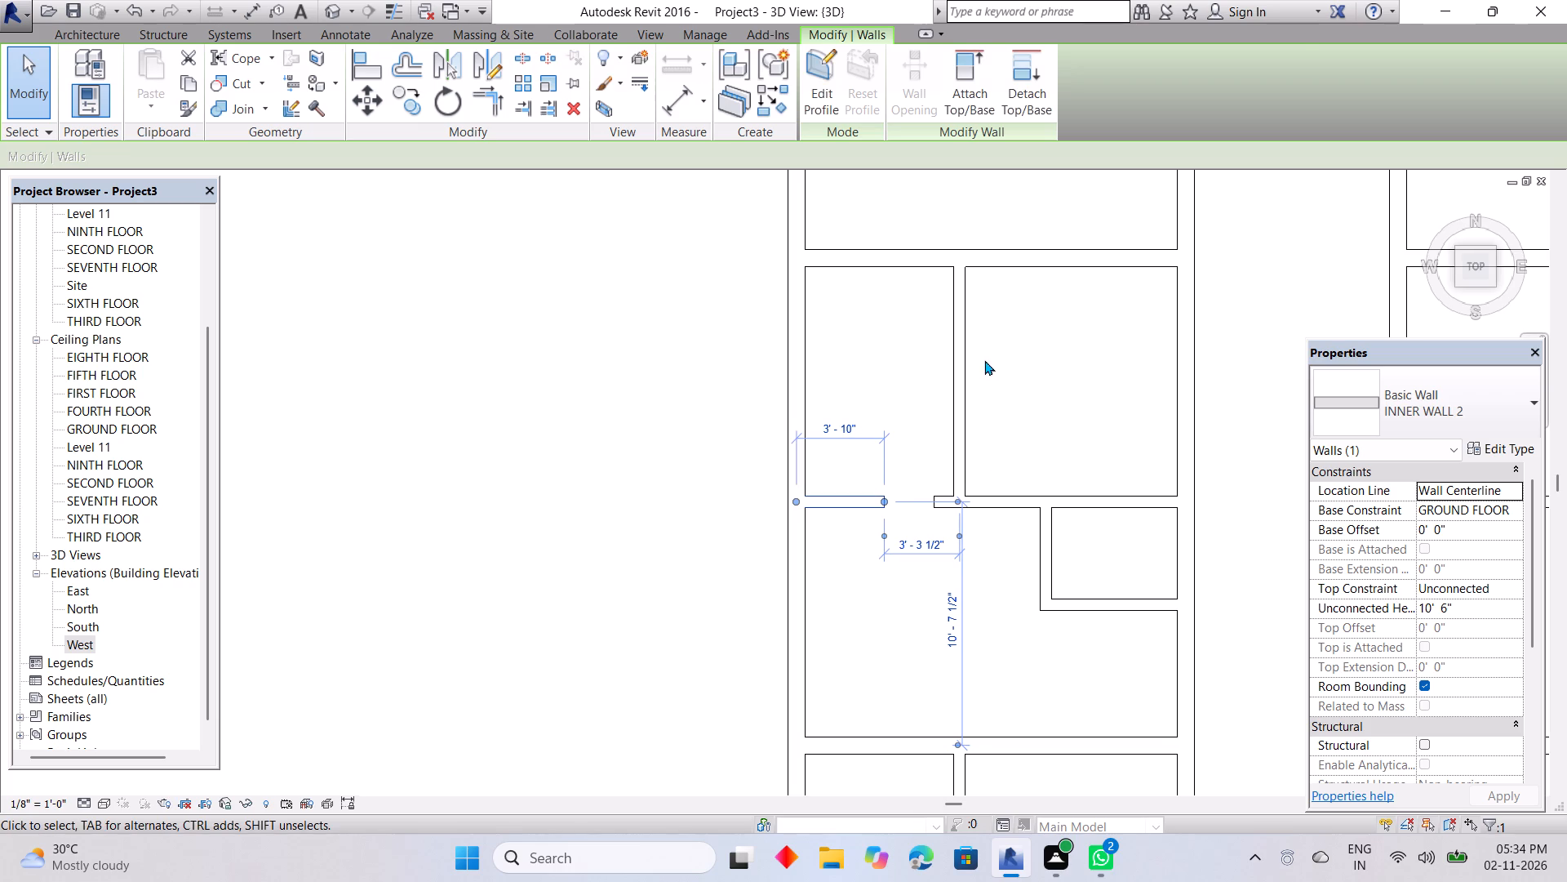
pyautogui.press('Escape')
# Set the length of the northernmost unit's short wall segment west of the door gap to 3' 10".
pyautogui.moveTo(907, 334); pyautogui.dragTo(930, 673, button='middle')
pyautogui.scroll(-2, 893, 481)
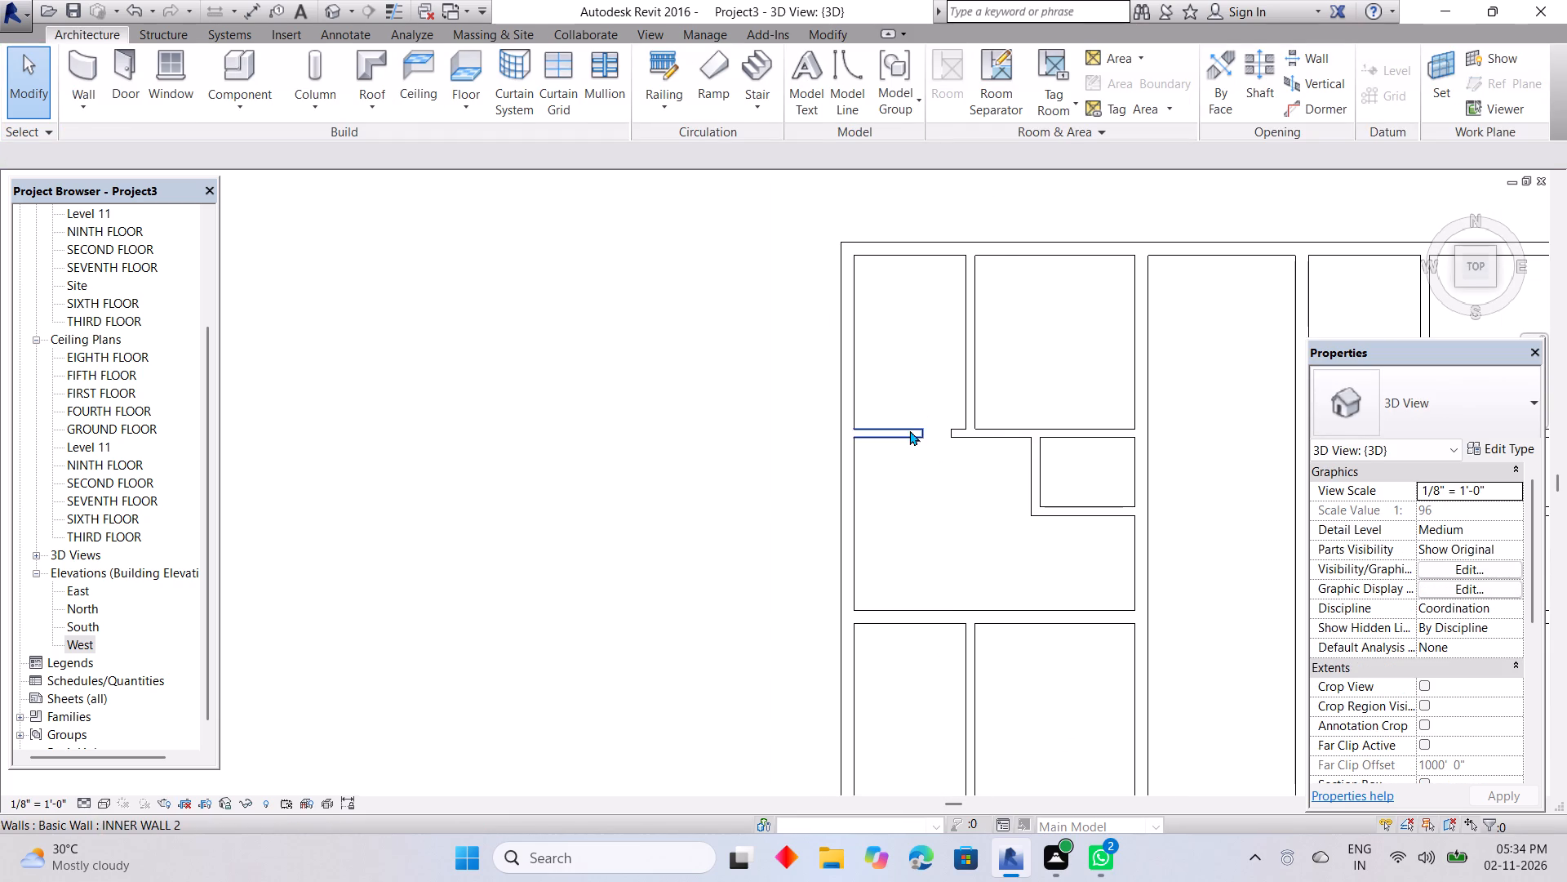
pyautogui.click(908, 431)
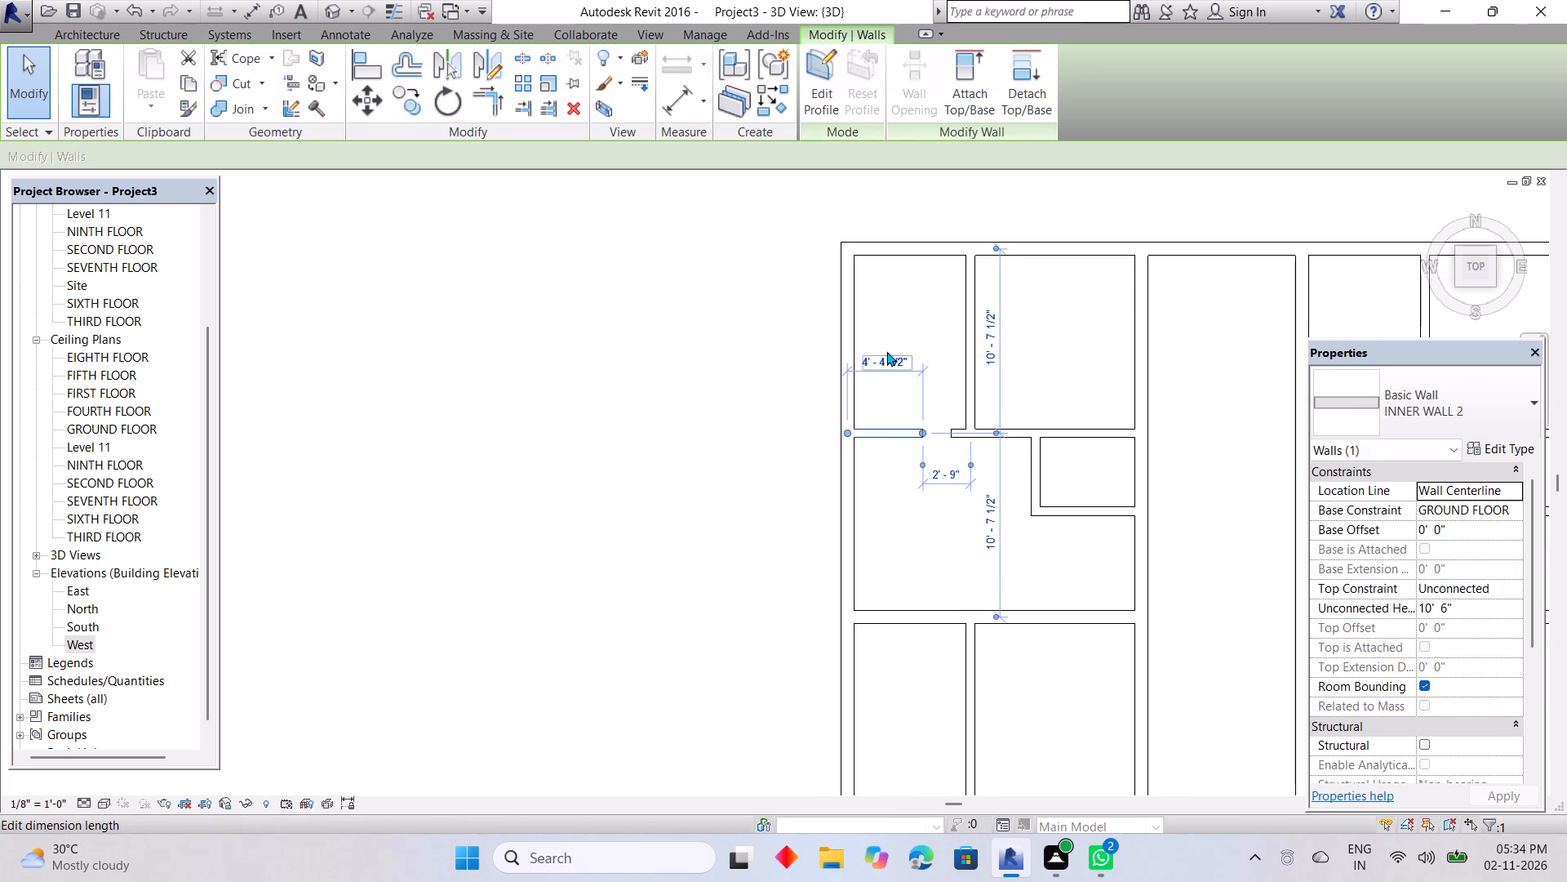
pyautogui.click(886, 351)
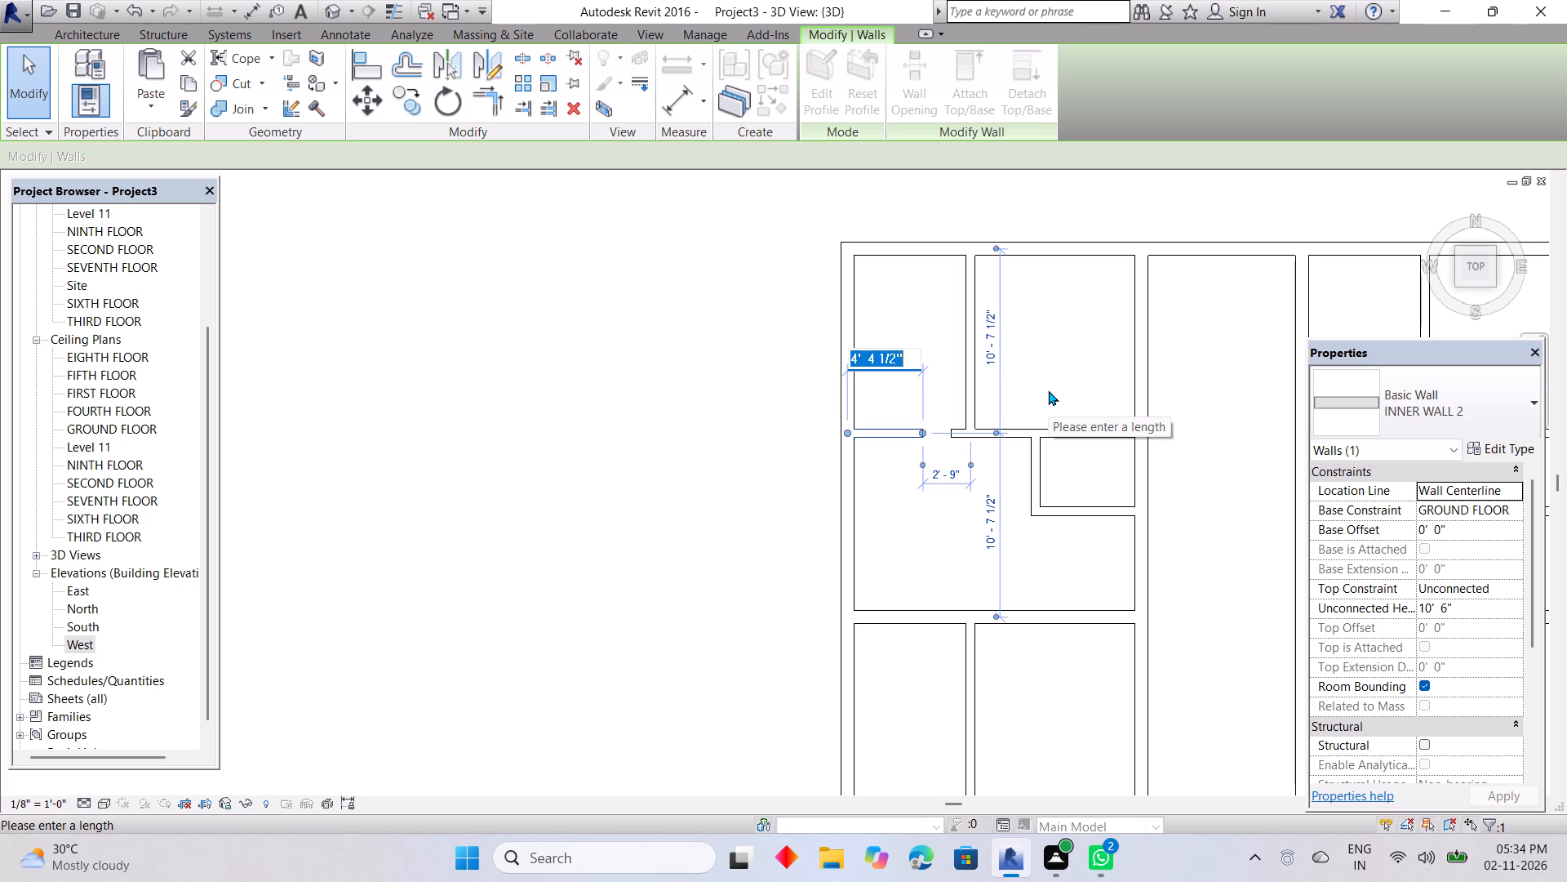
pyautogui.press('3')
pyautogui.write("'10")
pyautogui.press('Return')
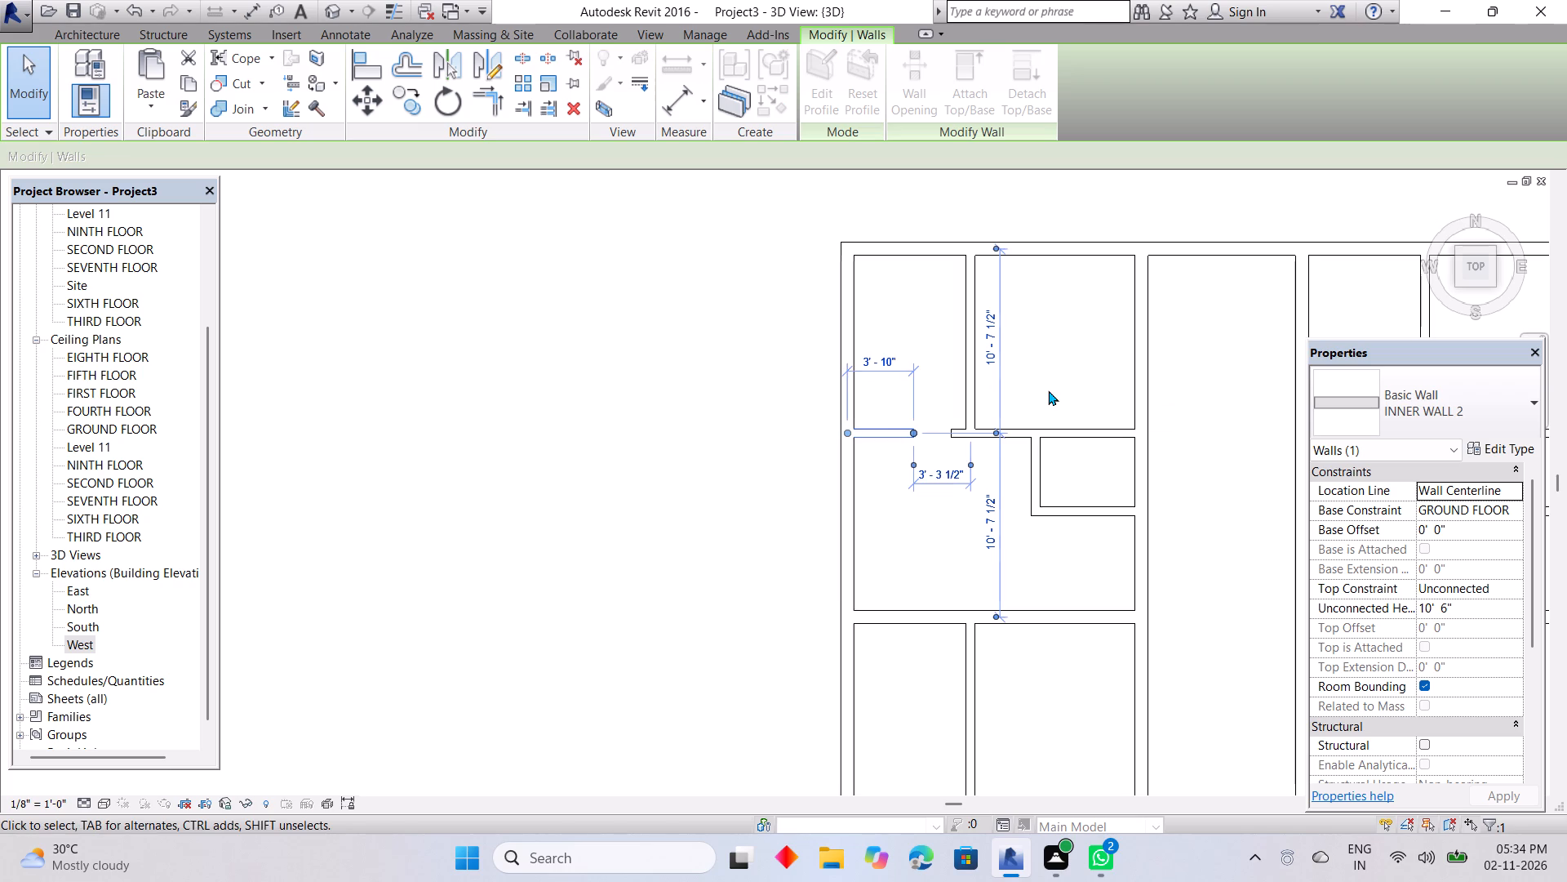
pyautogui.press('Escape')
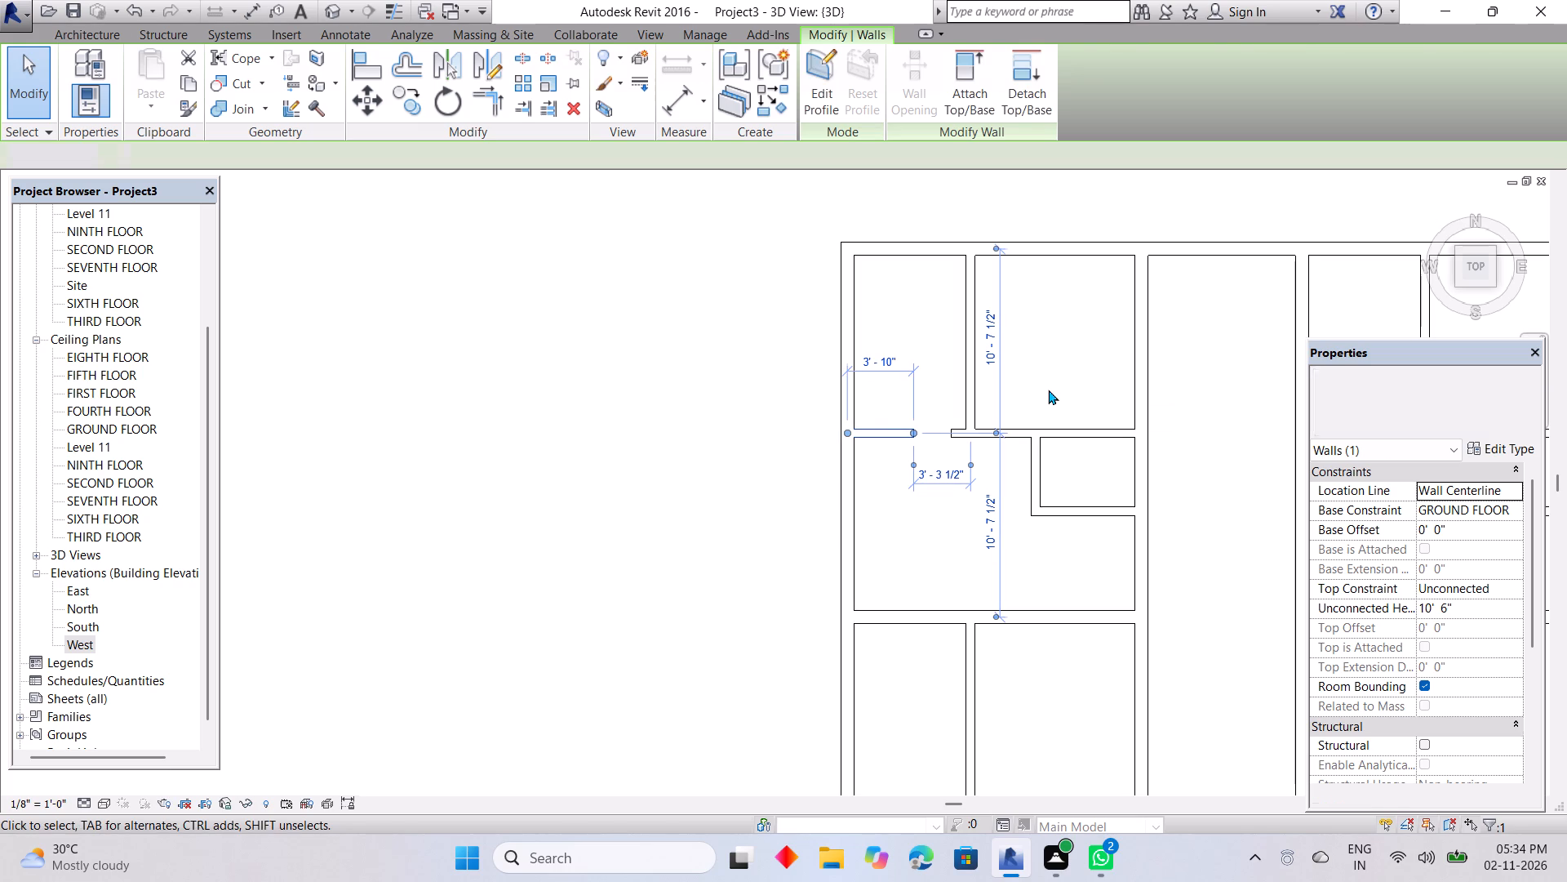
# Draw a 3' 10" INNER WALL 2 segment from the outer wall toward the door gap in the west block's third unit.
pyautogui.scroll(-3, 920, 541)
pyautogui.moveTo(970, 670); pyautogui.dragTo(857, 216, button='middle')
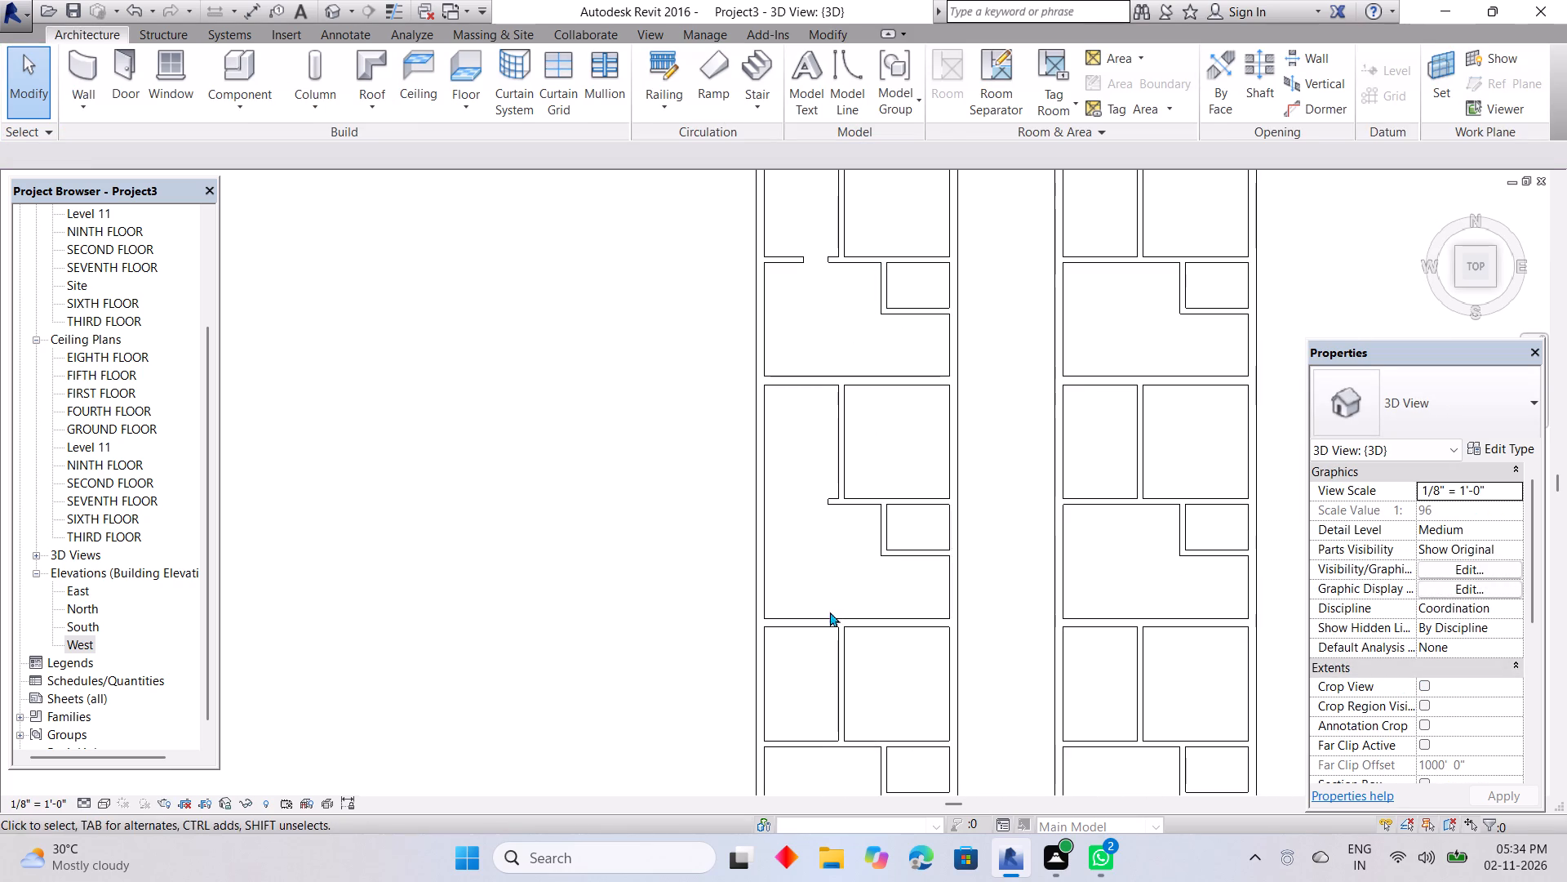
pyautogui.moveTo(806, 684); pyautogui.dragTo(810, 656, button='middle')
pyautogui.moveTo(803, 627); pyautogui.dragTo(814, 688, button='middle')
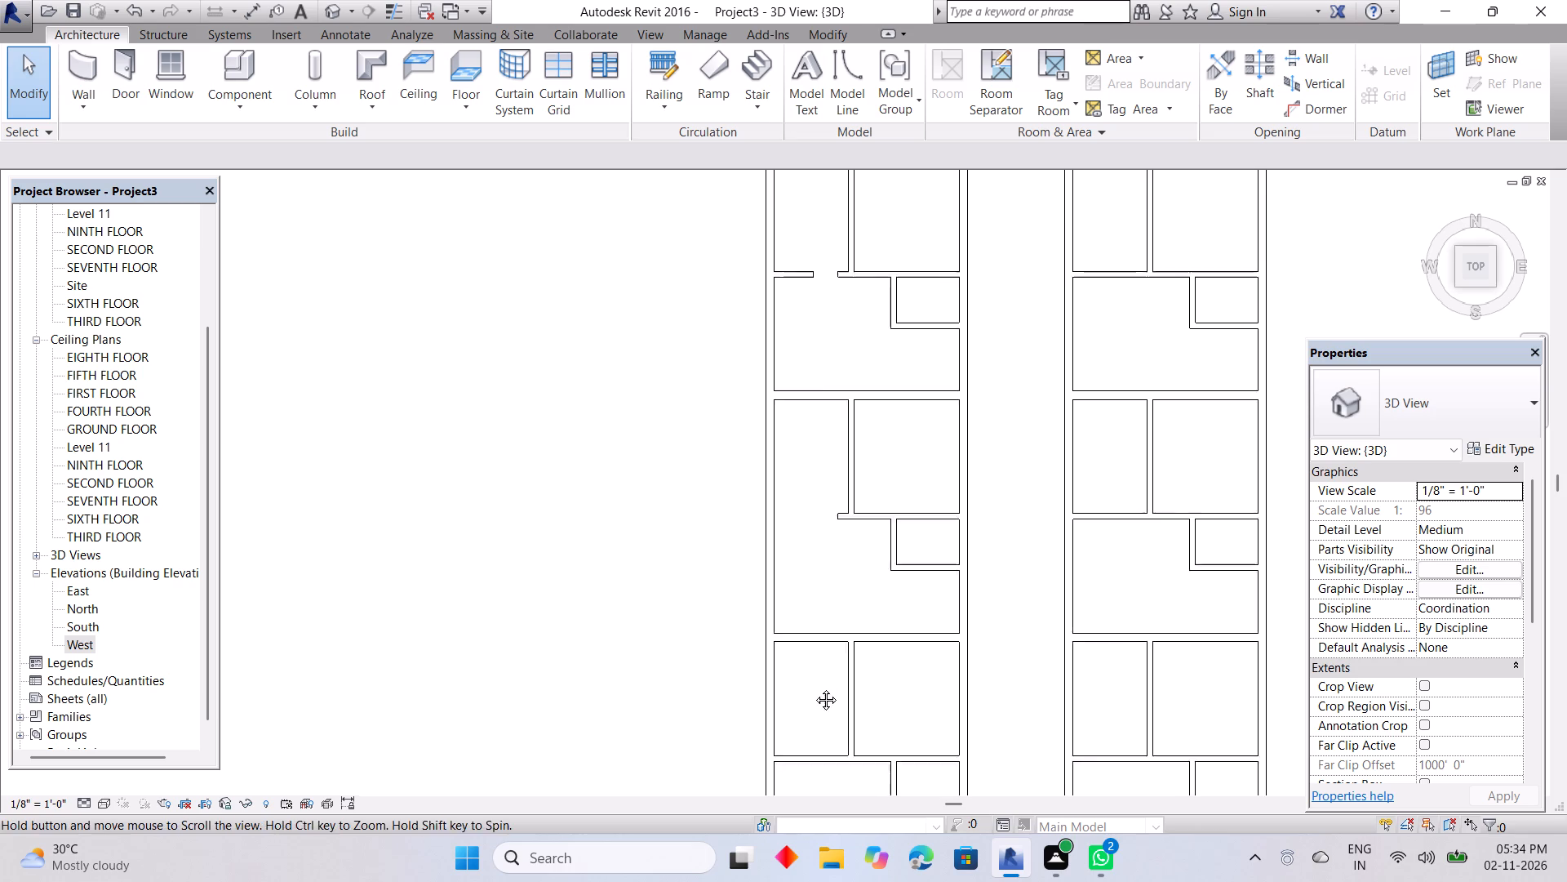
pyautogui.moveTo(814, 688); pyautogui.dragTo(817, 689, button='middle')
pyautogui.press('w')
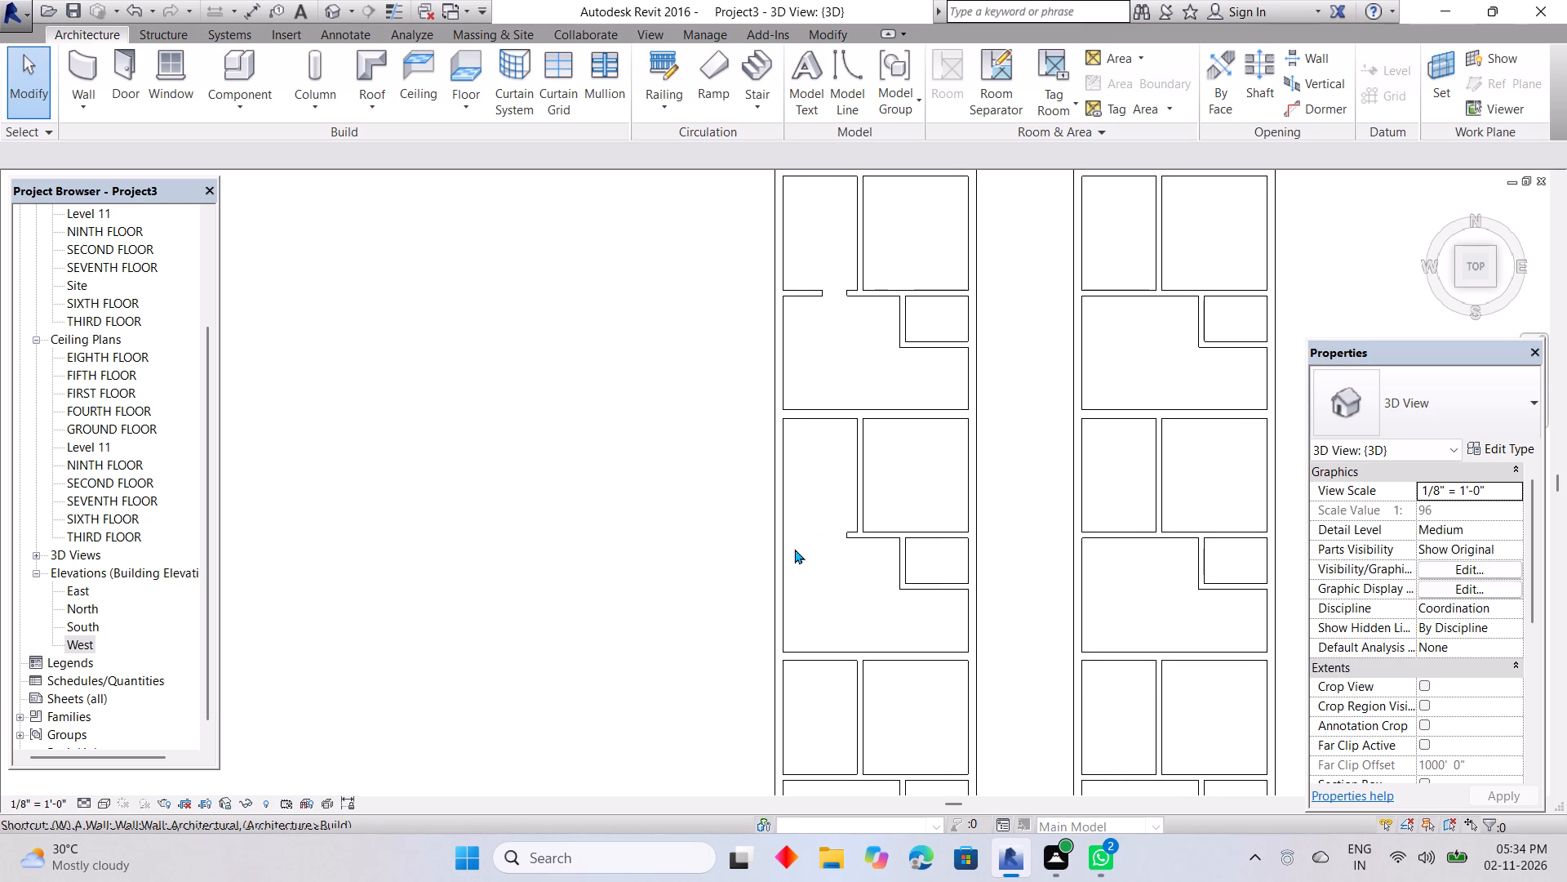
pyautogui.press('w')
pyautogui.press('space')
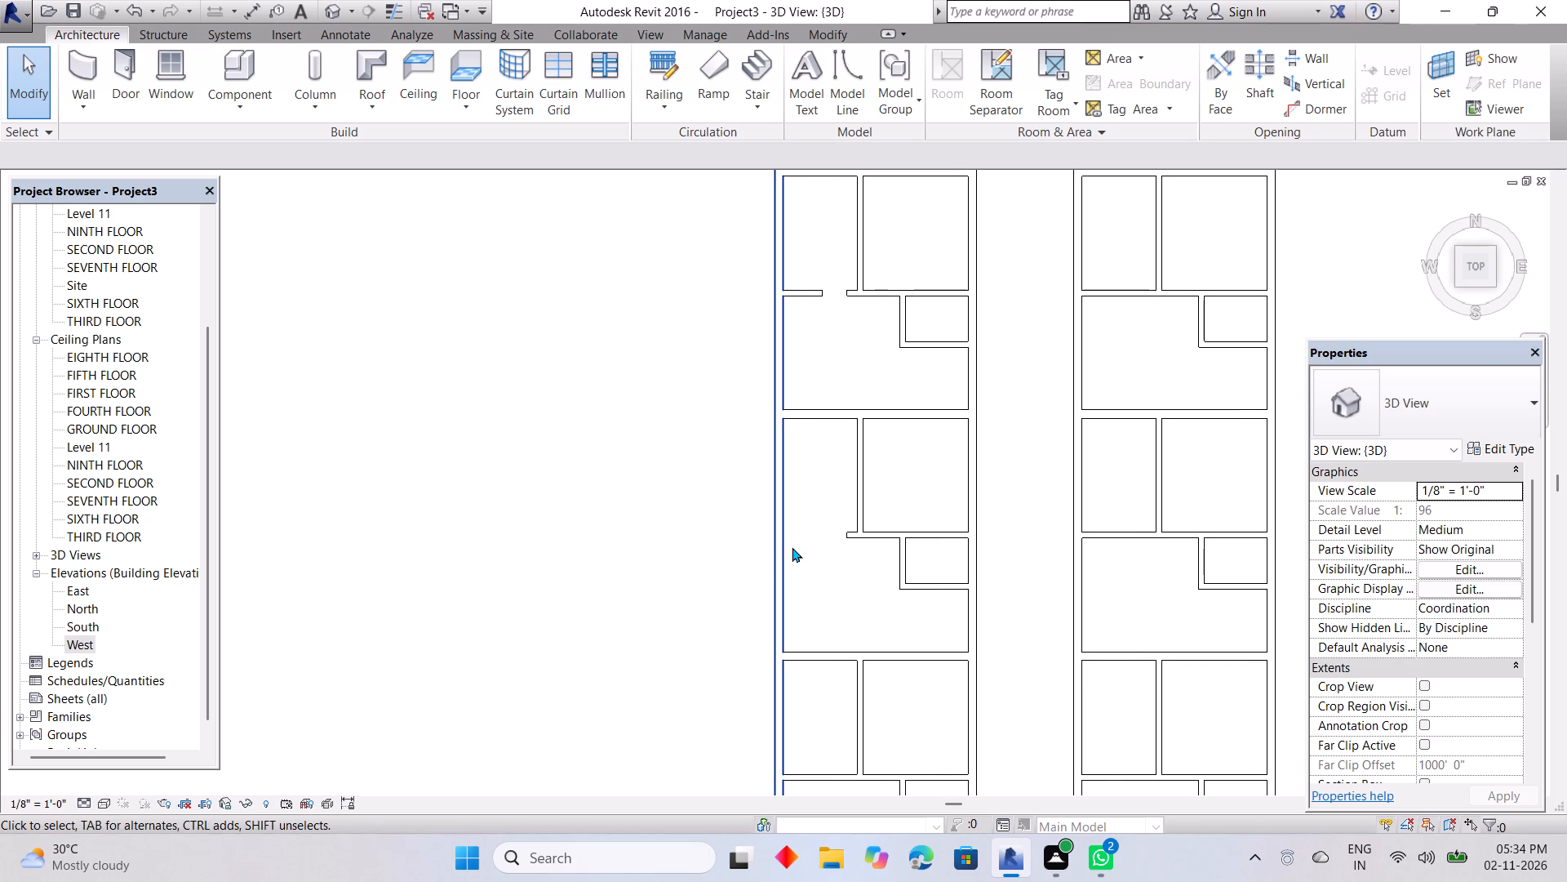
pyautogui.write('W')
pyautogui.press('space')
pyautogui.scroll(2, 792, 536)
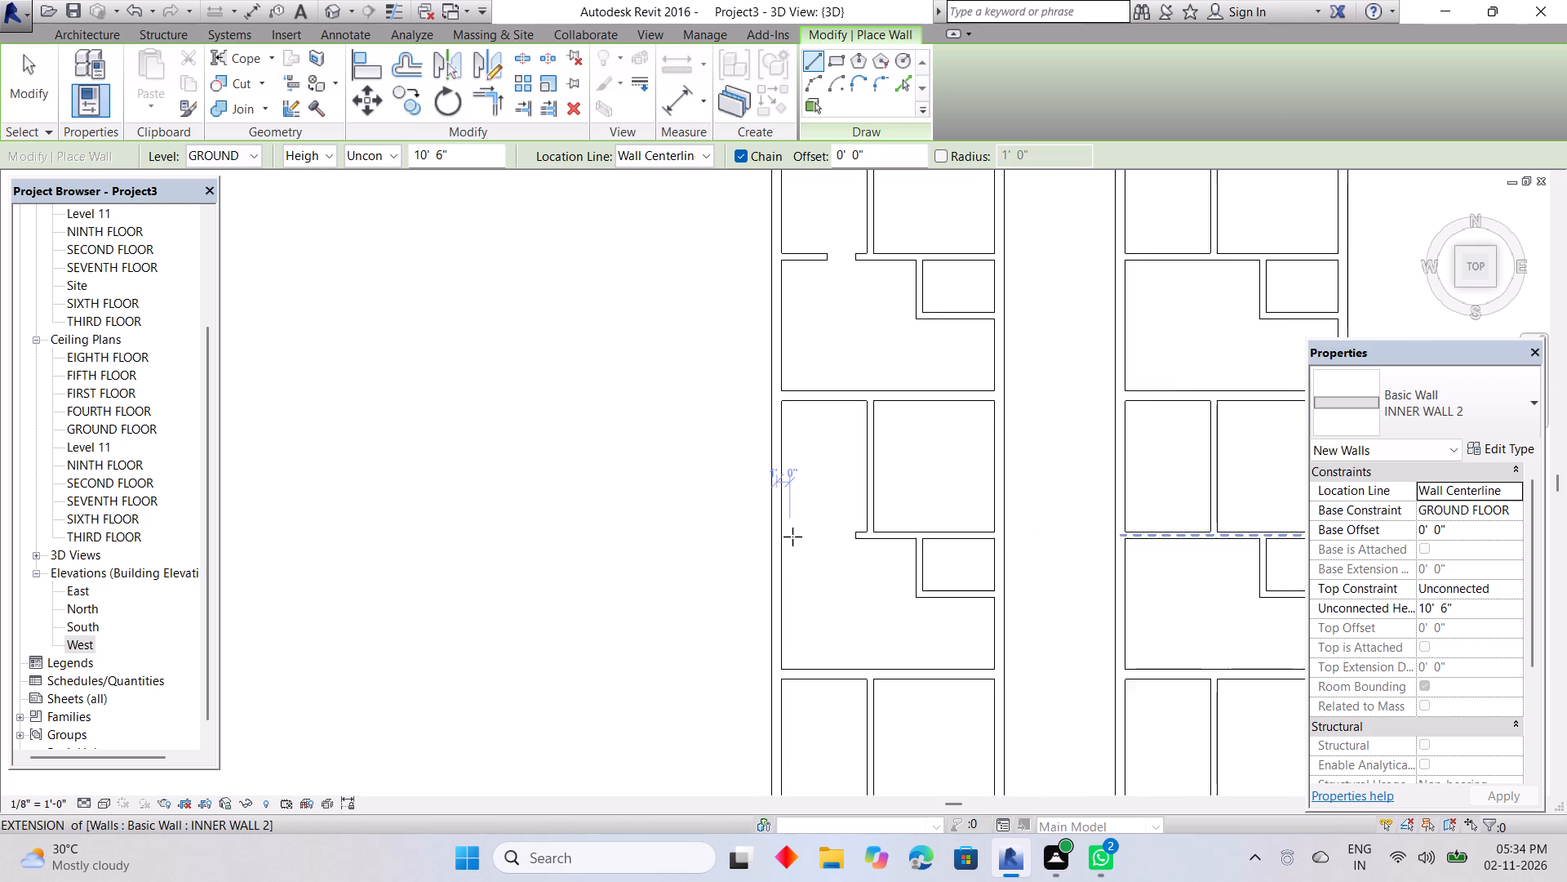
pyautogui.click(782, 537)
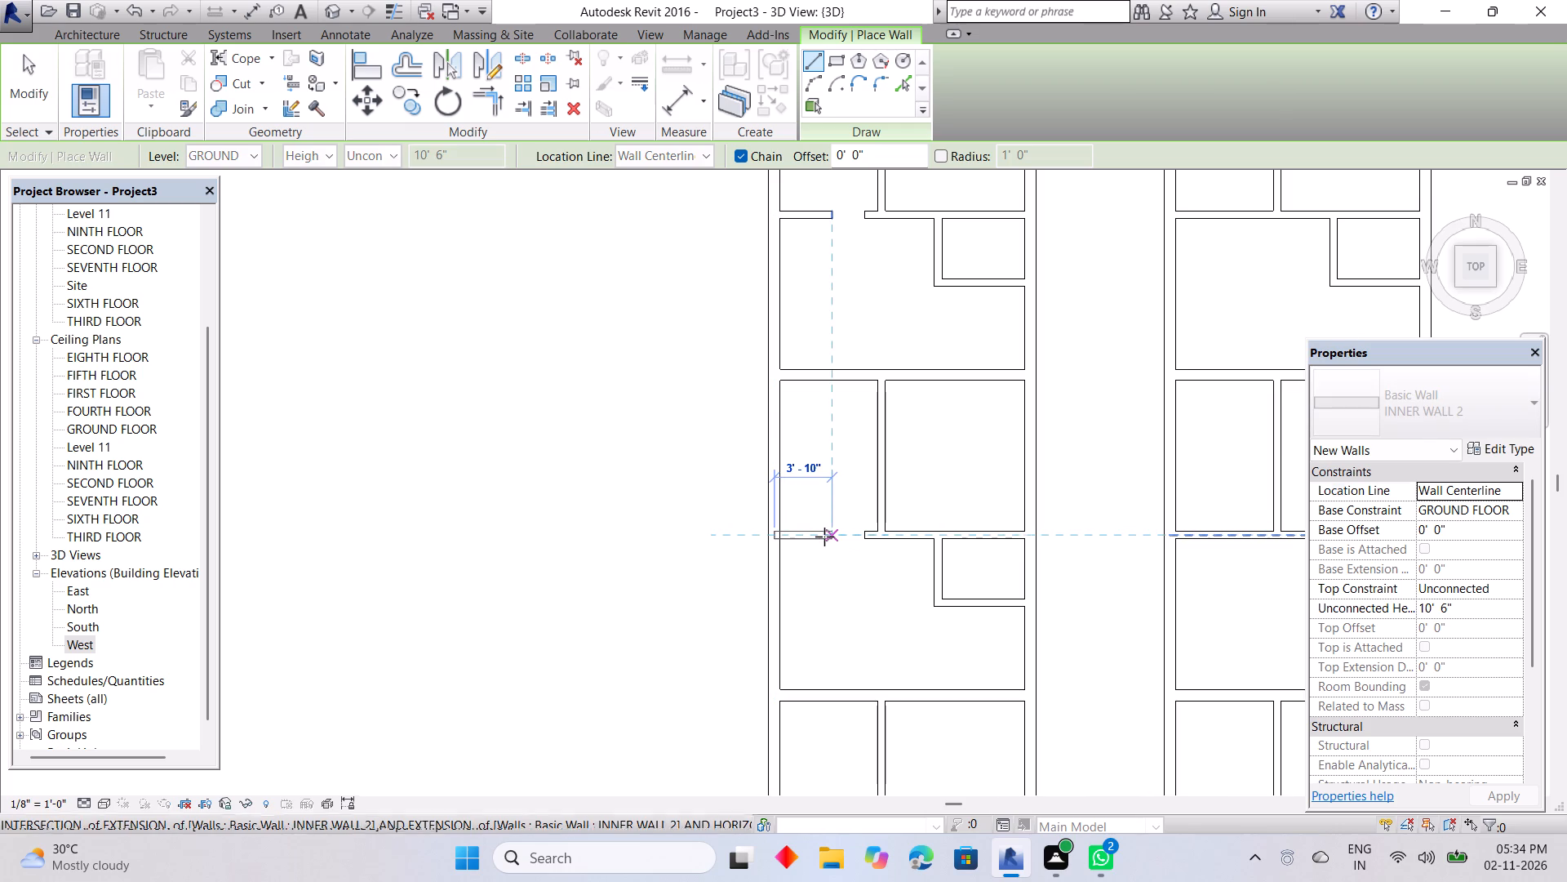
pyautogui.click(826, 537)
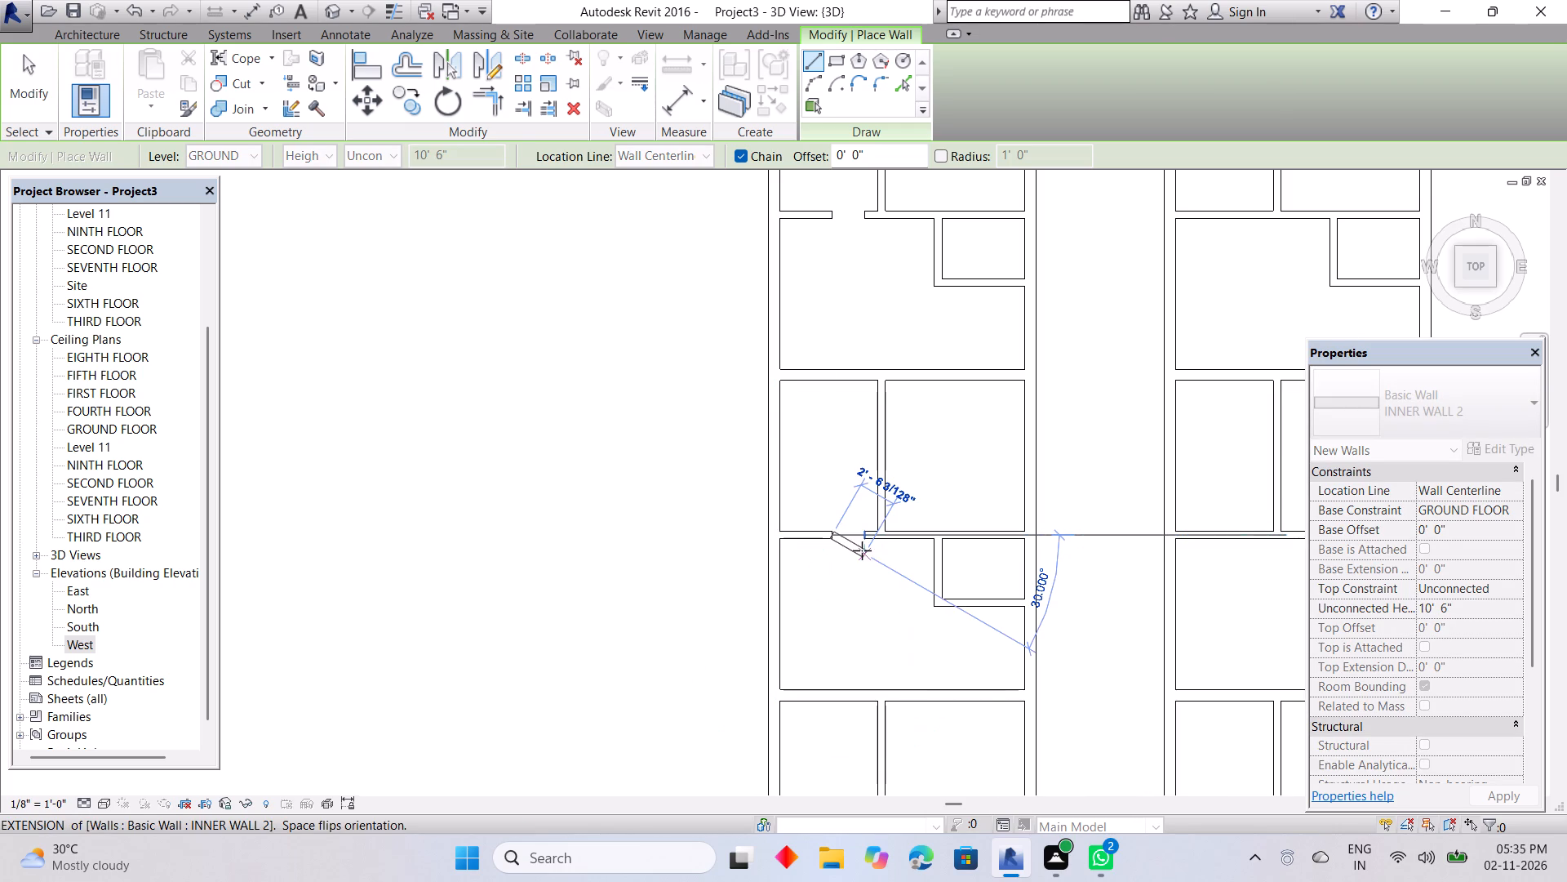
pyautogui.press('Escape')
pyautogui.moveTo(860, 634); pyautogui.dragTo(833, 526, button='middle')
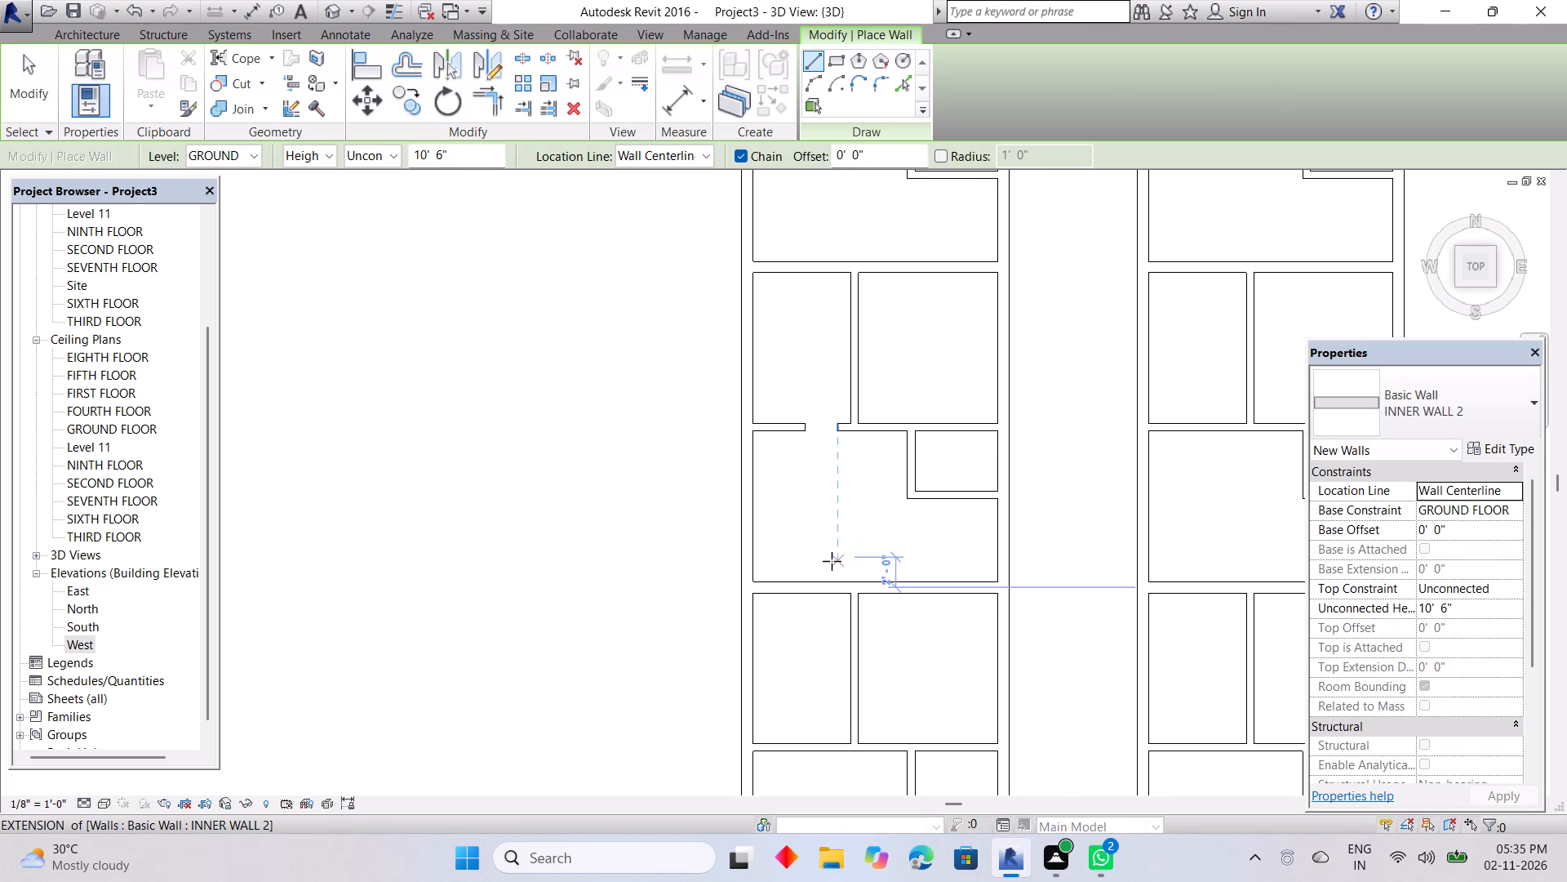
pyautogui.press('Escape')
# In the west block's southernmost unit, pull the INNER WALL 2 wall's west end back to just west of the room partition.
pyautogui.scroll(-3, 816, 530)
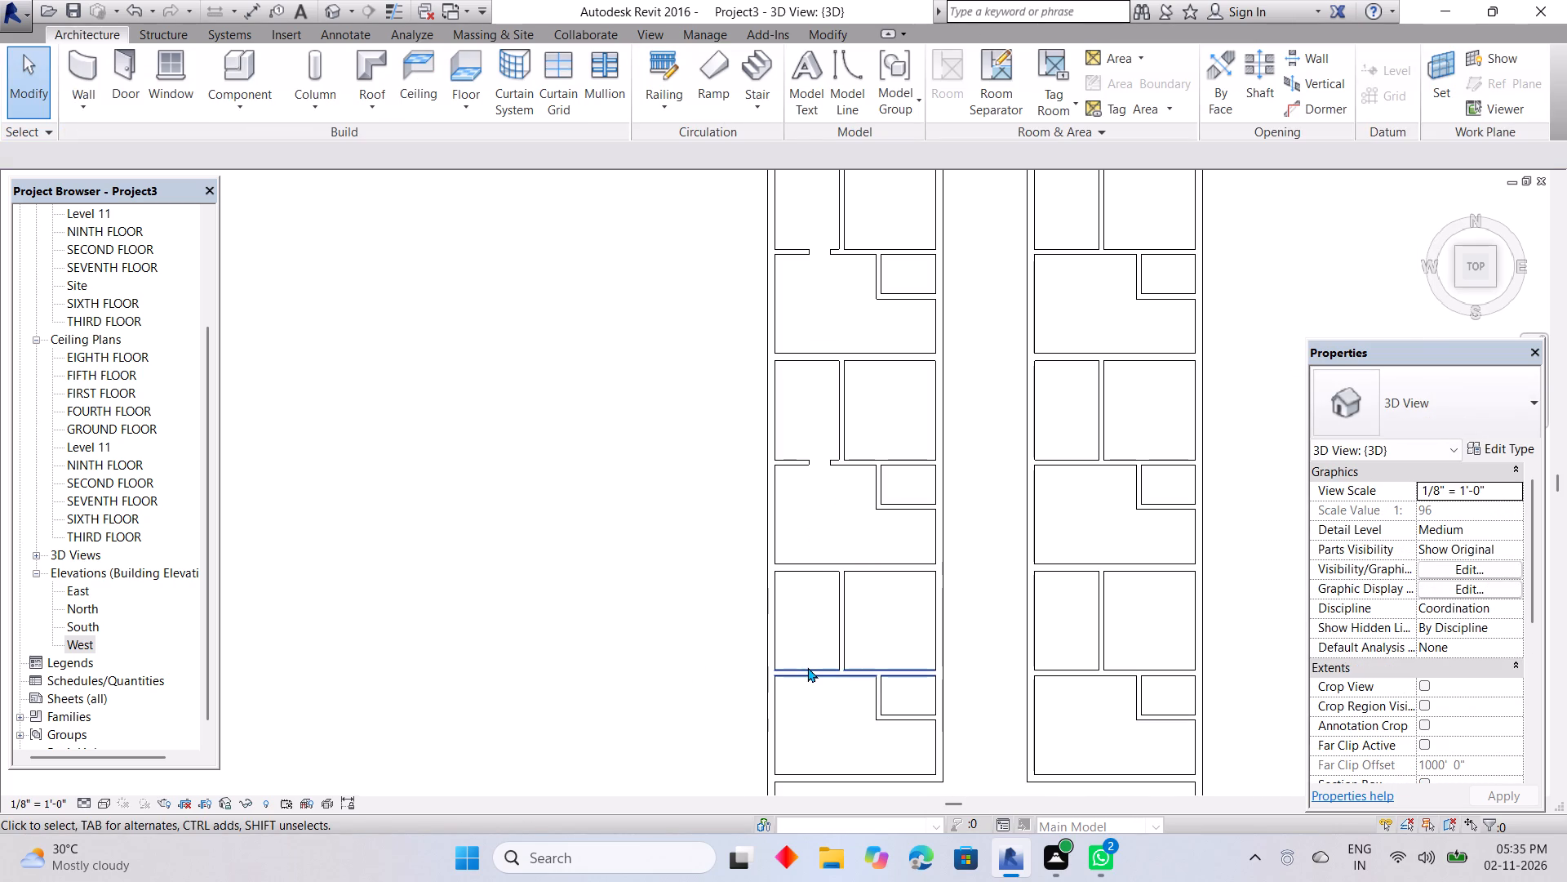
pyautogui.click(807, 669)
pyautogui.scroll(6, 812, 681)
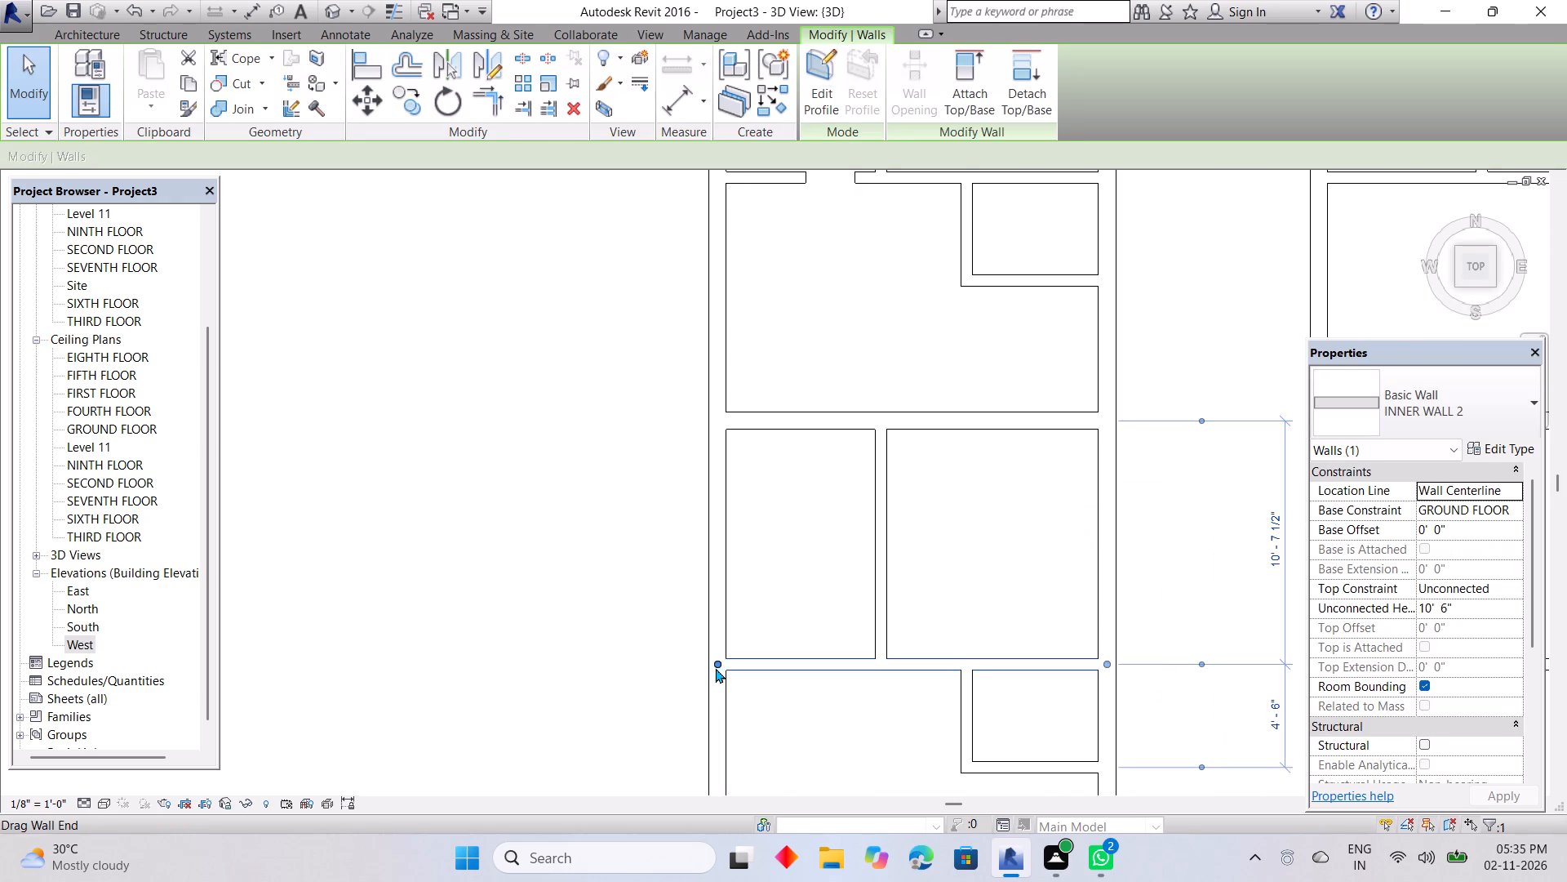
pyautogui.moveTo(715, 666); pyautogui.dragTo(841, 668)
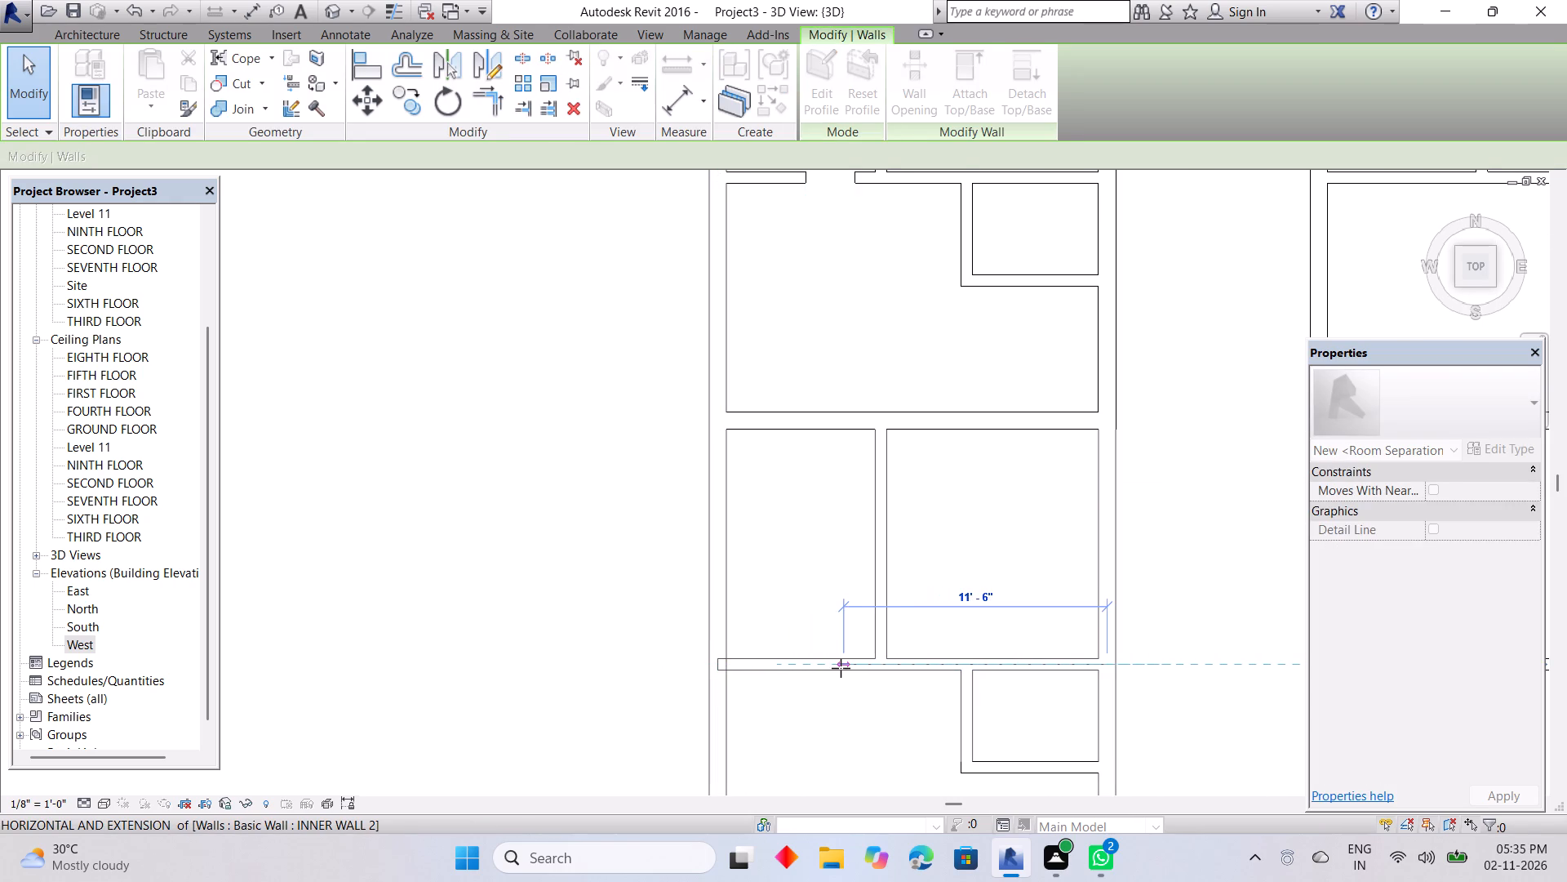
pyautogui.moveTo(841, 668); pyautogui.dragTo(857, 671)
pyautogui.press('Escape')
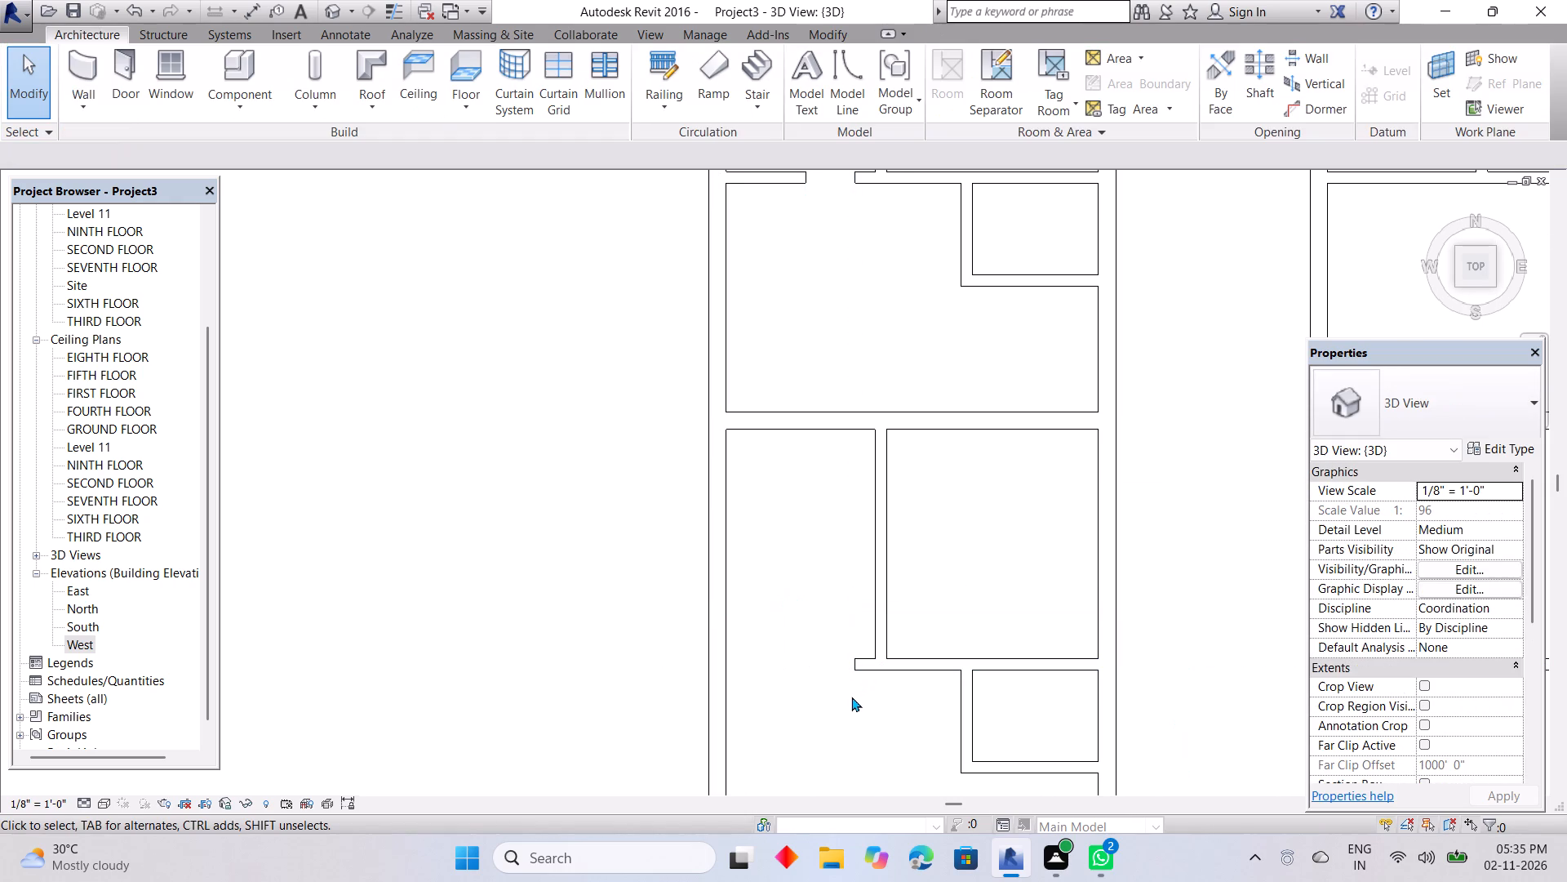
# Draw a 3' 10" INNER WALL 2 segment from the outer wall toward the door gap in the west block's southernmost unit.
pyautogui.write('W')
pyautogui.press('space')
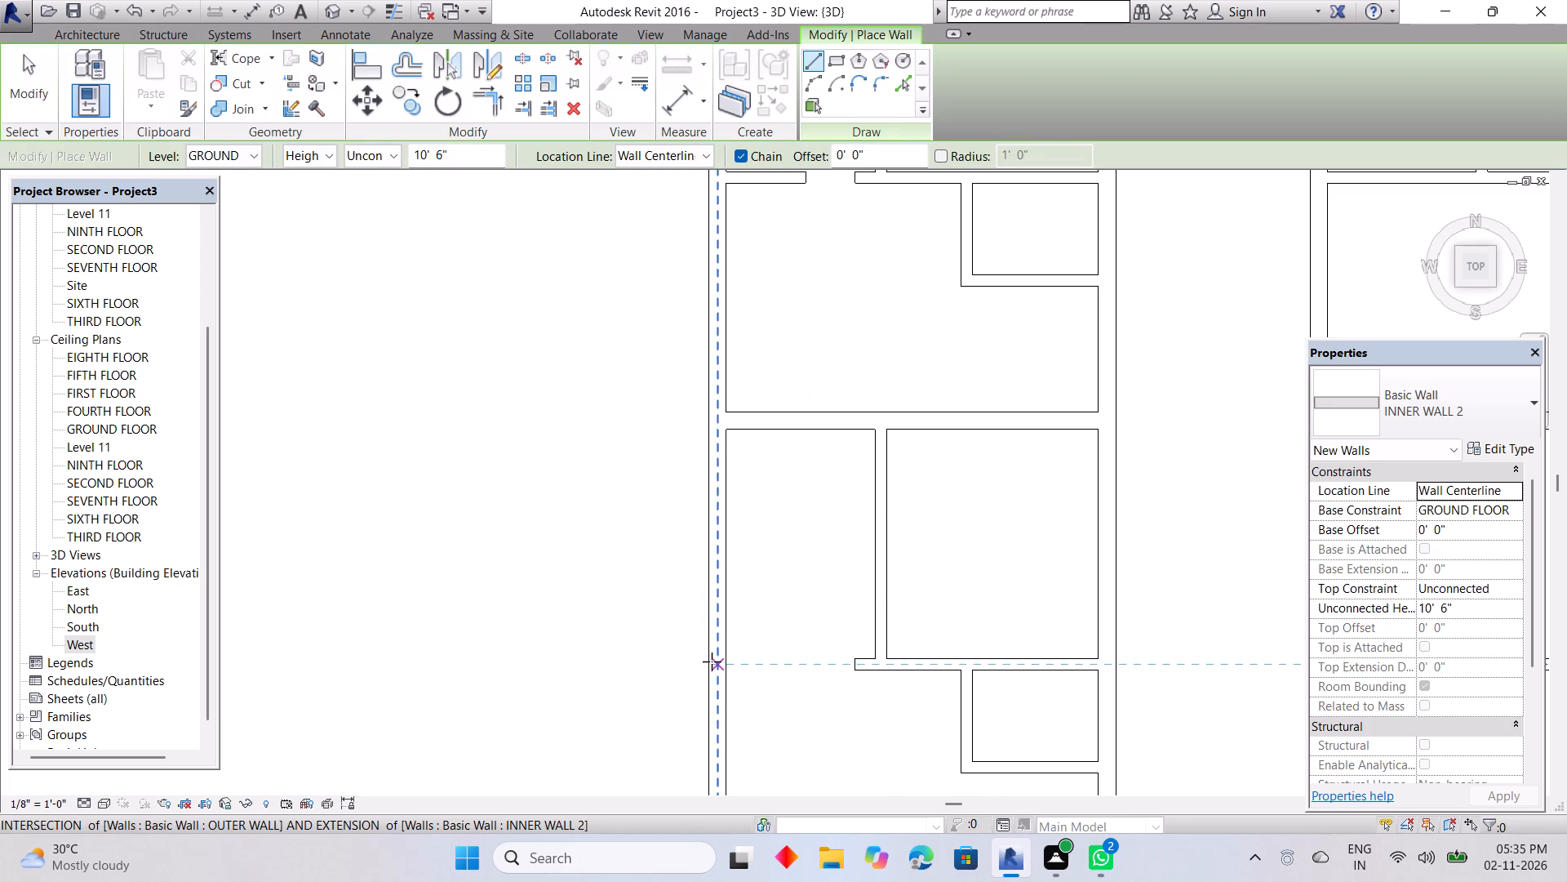
pyautogui.click(712, 661)
pyautogui.click(809, 661)
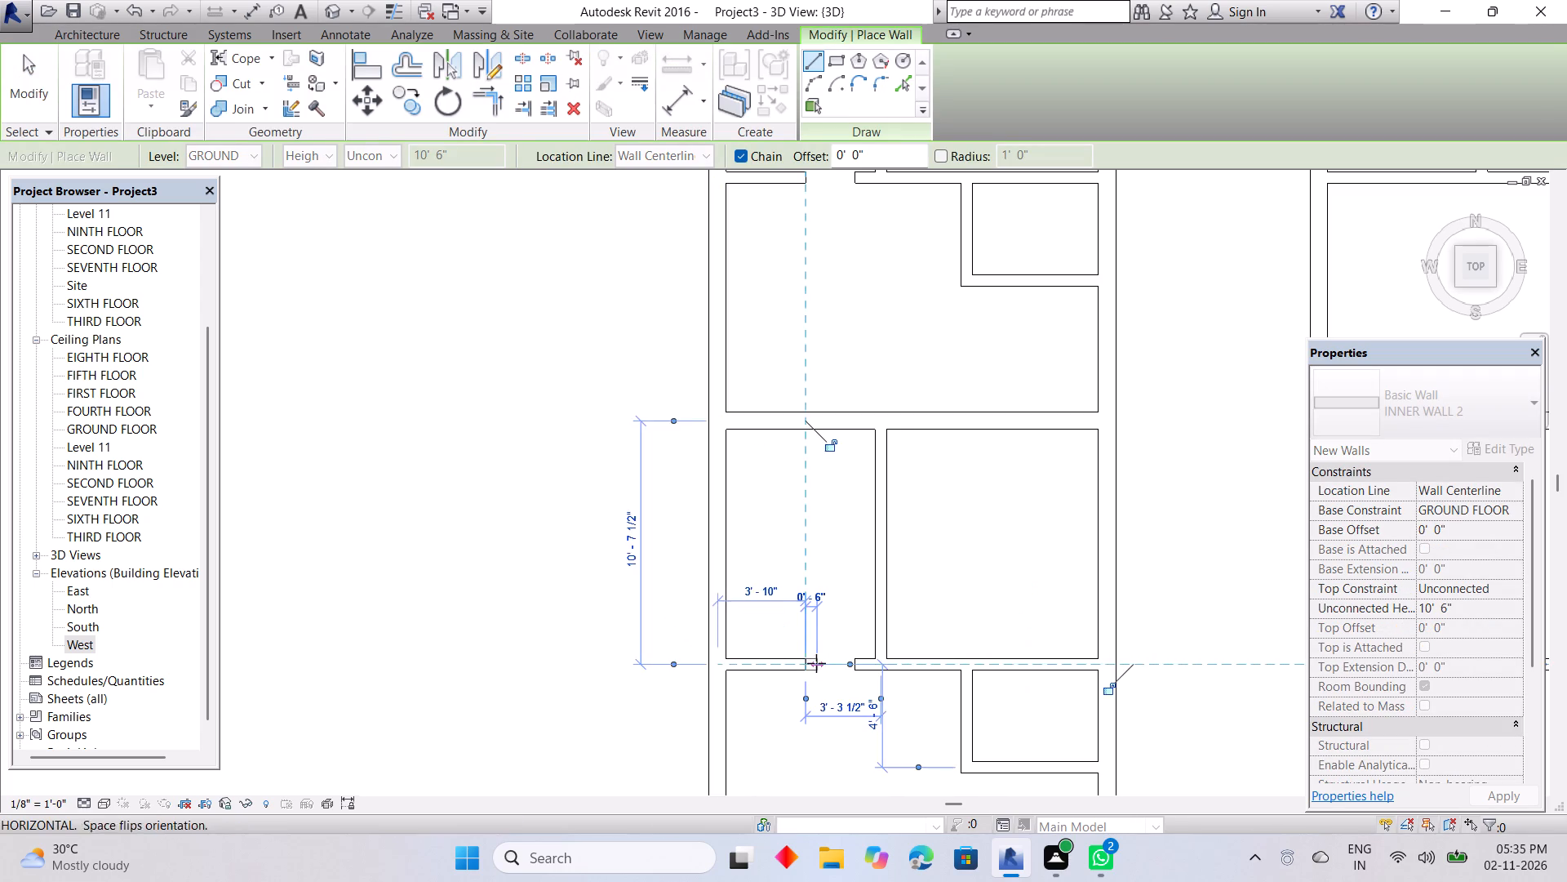
pyautogui.press('Escape')
pyautogui.scroll(-4, 831, 677)
pyautogui.moveTo(829, 693); pyautogui.dragTo(841, 640, button='middle')
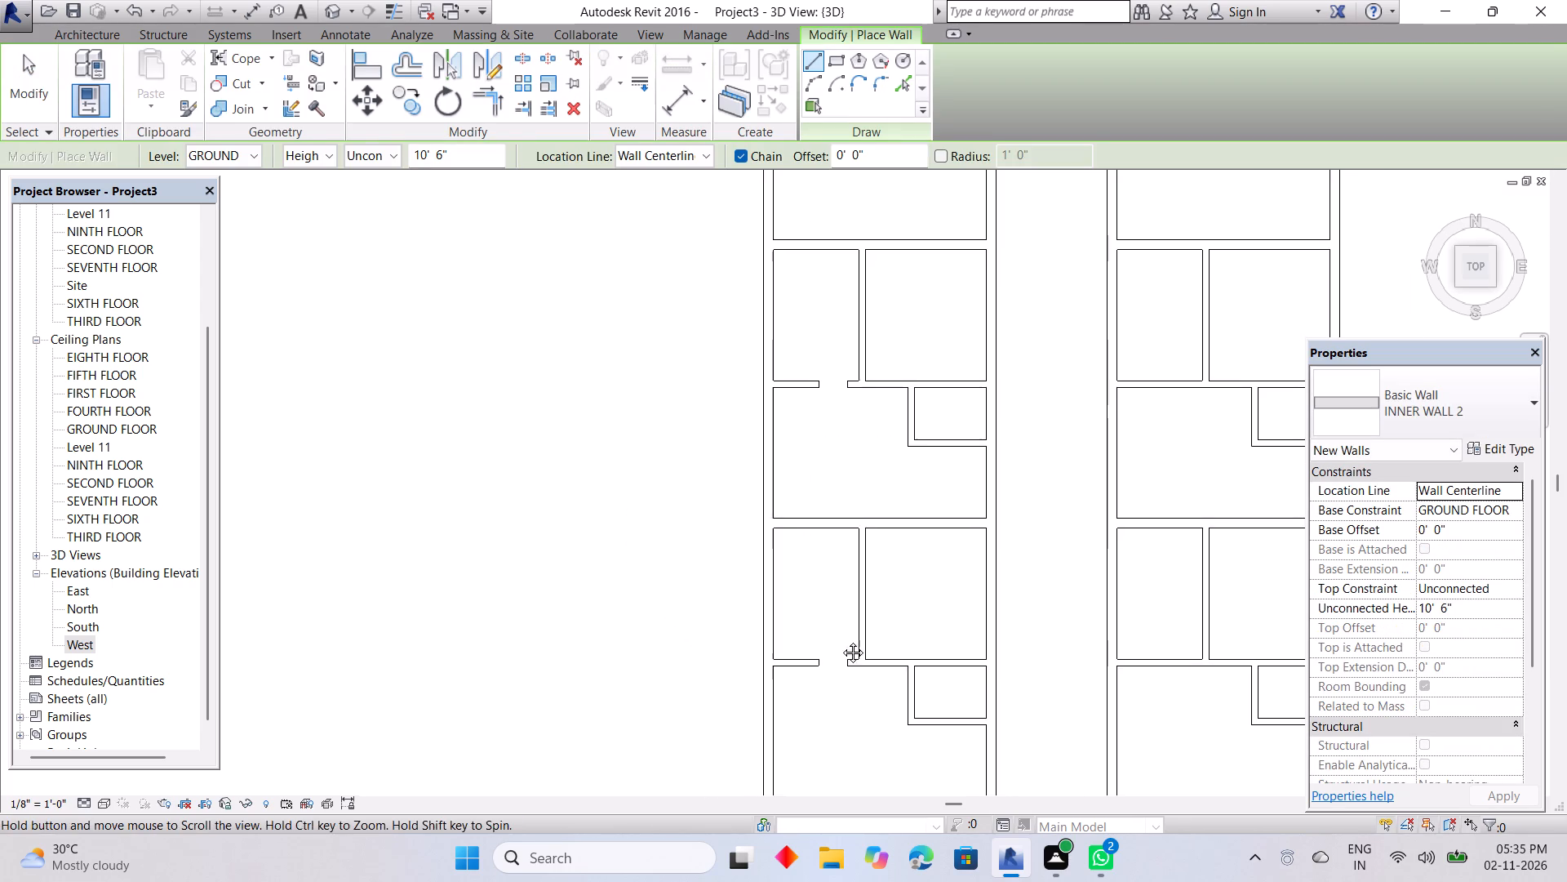
pyautogui.moveTo(841, 640); pyautogui.dragTo(850, 503, button='middle')
pyautogui.press('Escape')
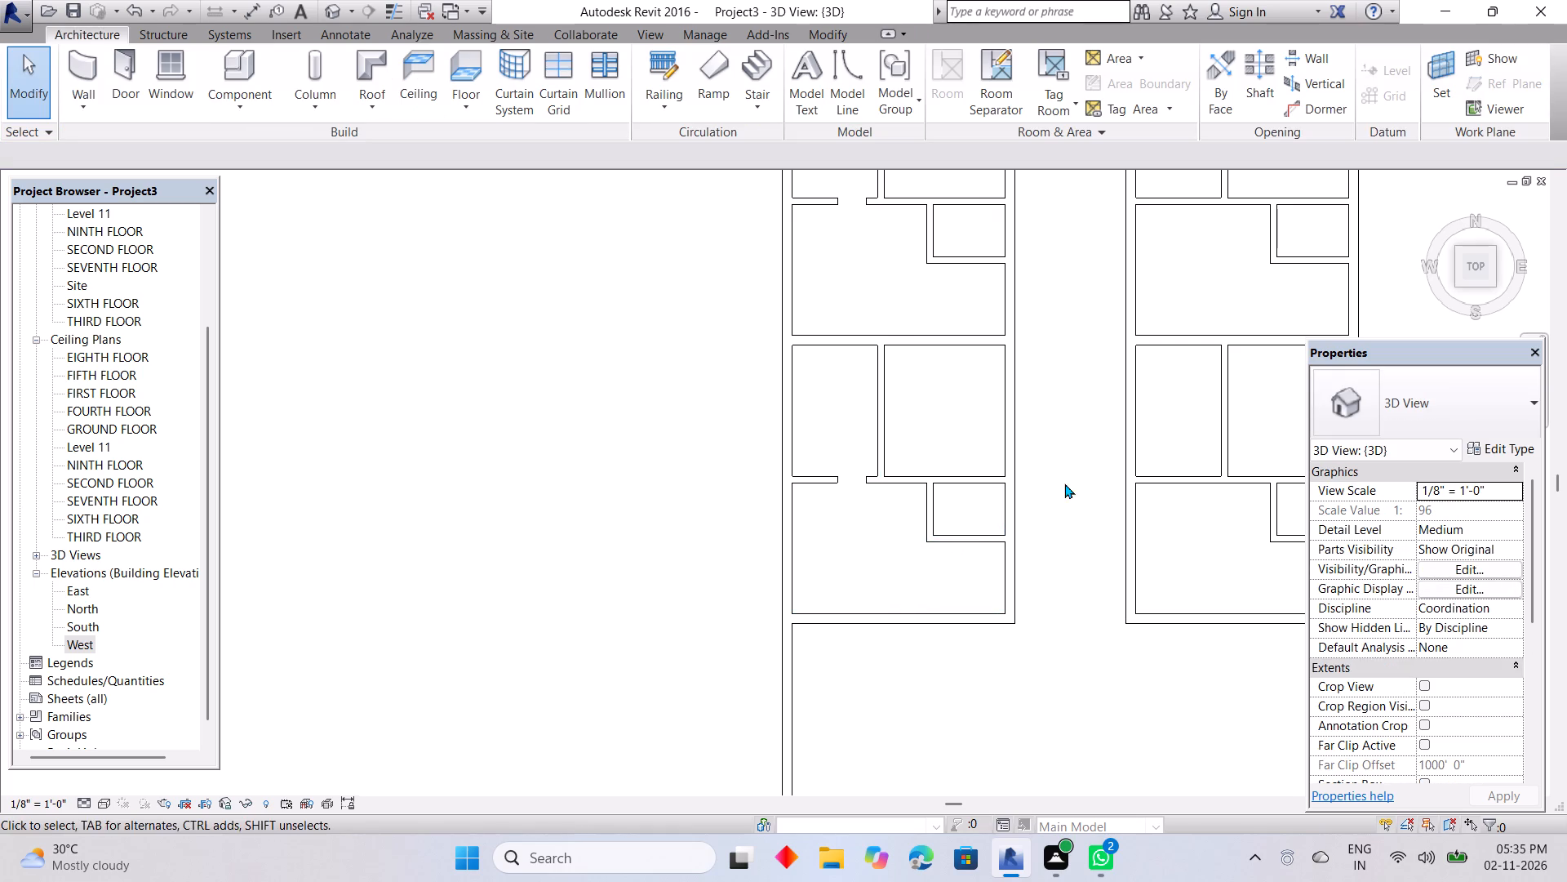
# In the east block's northernmost unit, shorten the INNER WALL 2 wall from its west end to 11' 0", just past the partition.
pyautogui.moveTo(1064, 483); pyautogui.dragTo(575, 702, button='middle')
pyautogui.moveTo(811, 463); pyautogui.dragTo(796, 754, button='middle')
pyautogui.moveTo(724, 476); pyautogui.dragTo(741, 697, button='middle')
pyautogui.moveTo(714, 444); pyautogui.dragTo(774, 617, button='middle')
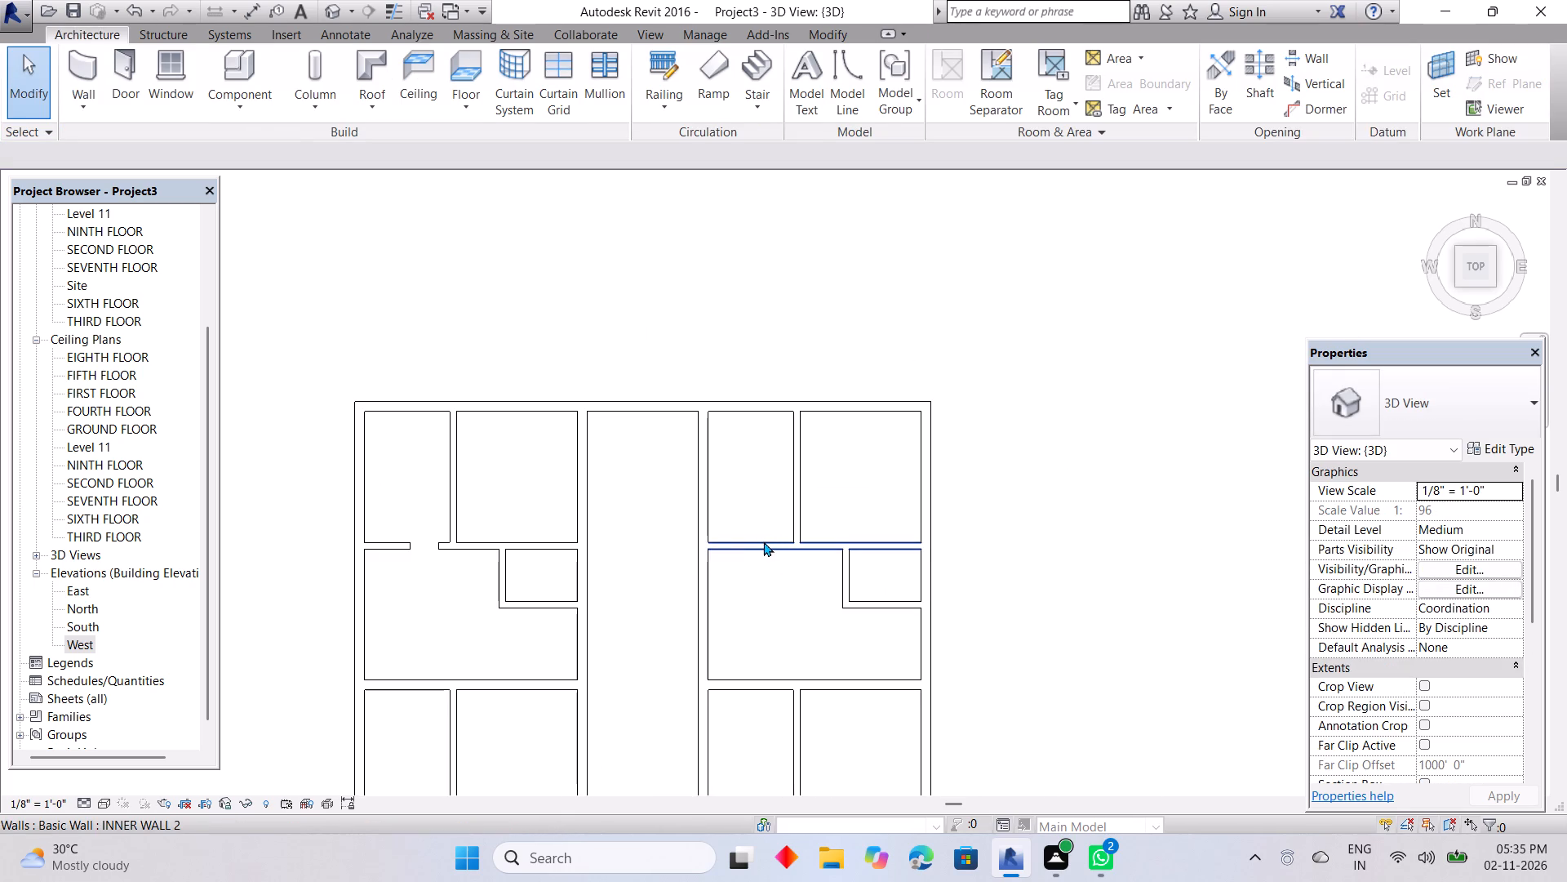
pyautogui.click(763, 541)
pyautogui.moveTo(702, 541); pyautogui.dragTo(775, 549)
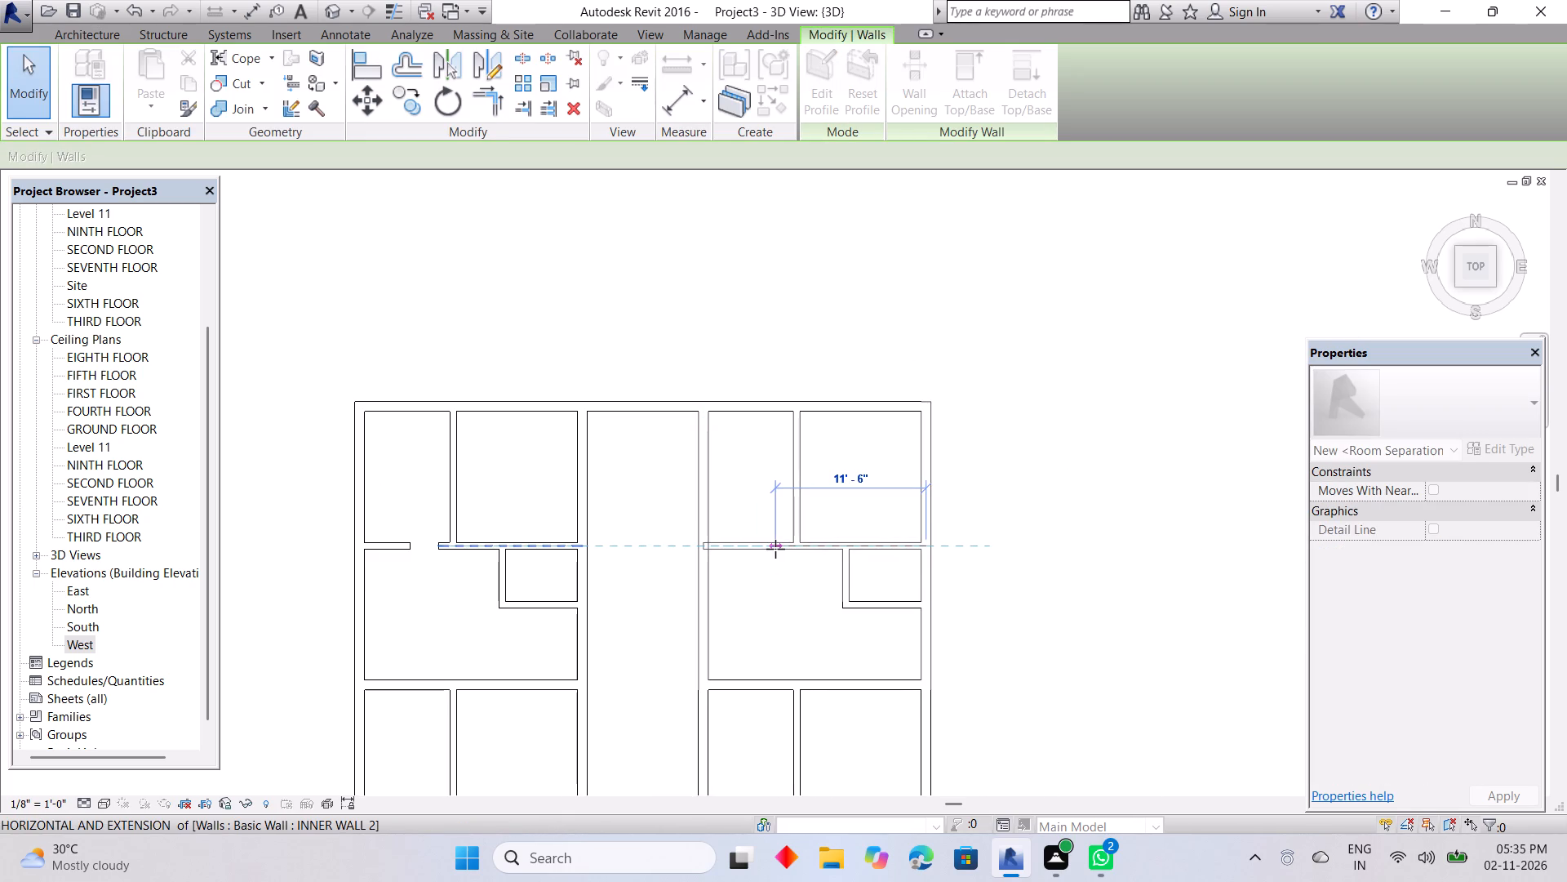
pyautogui.moveTo(775, 549); pyautogui.dragTo(783, 552)
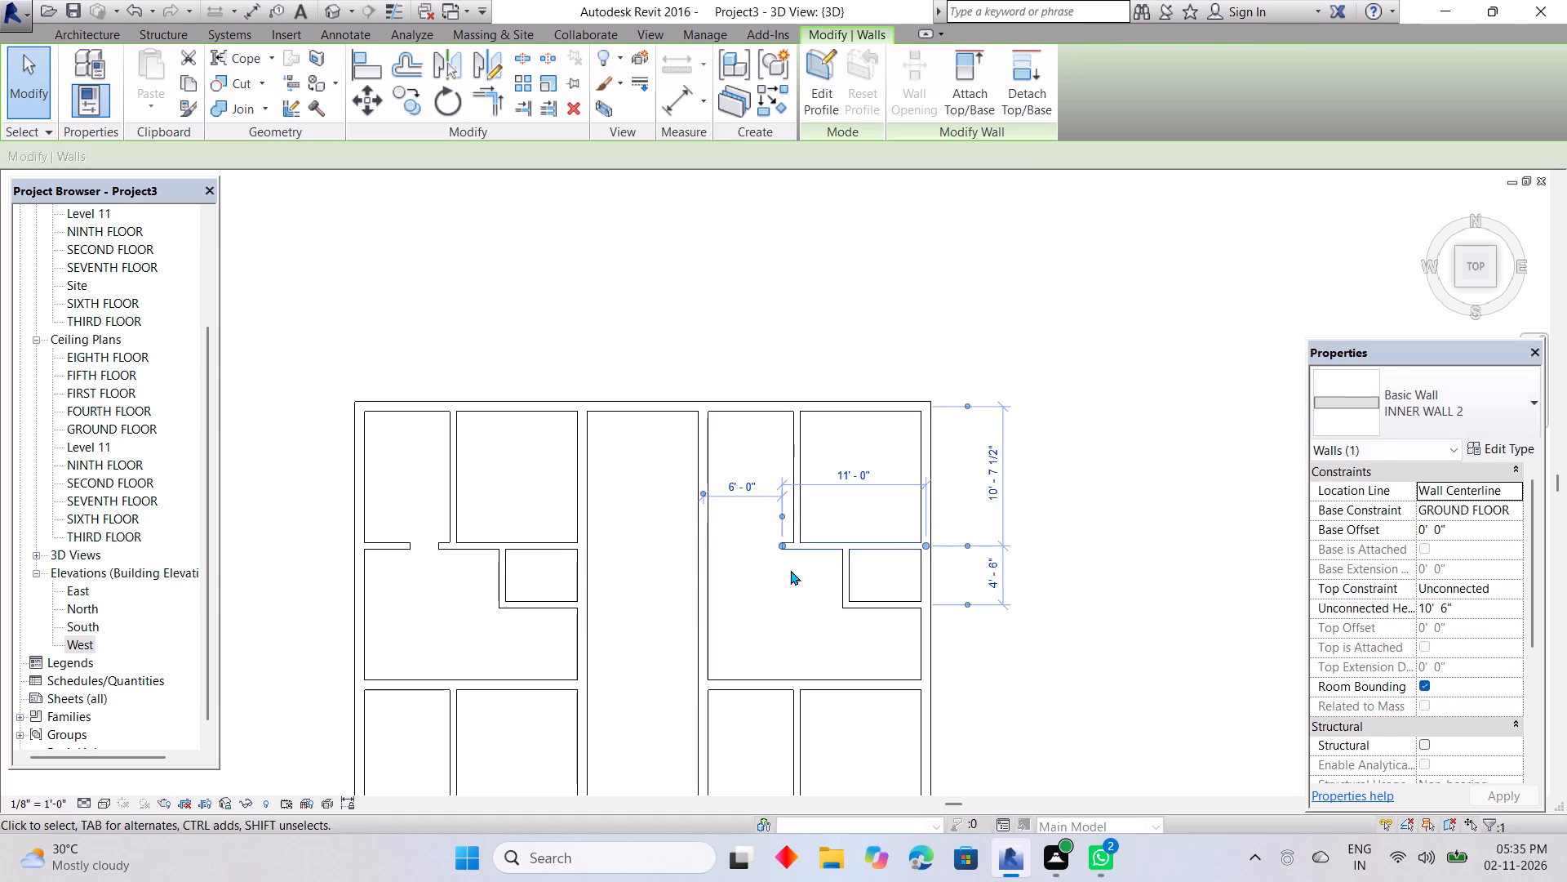
pyautogui.press('Escape')
# Draw a 3' 0" INNER WALL 2 segment from the corridor wall toward the door gap in the east block's northernmost unit.
pyautogui.write('W')
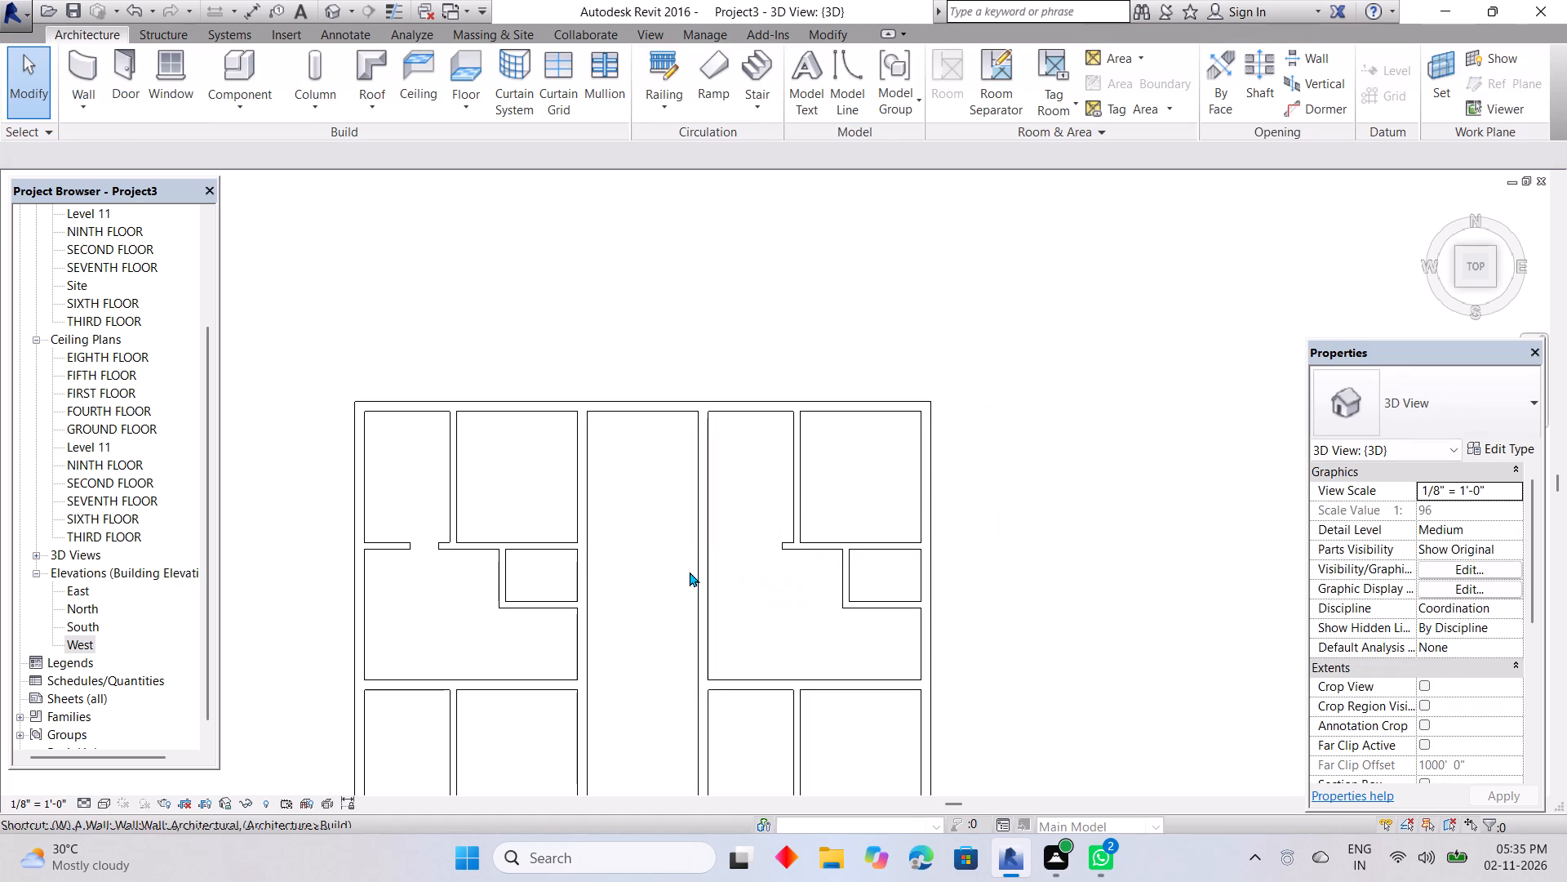
pyautogui.press('space')
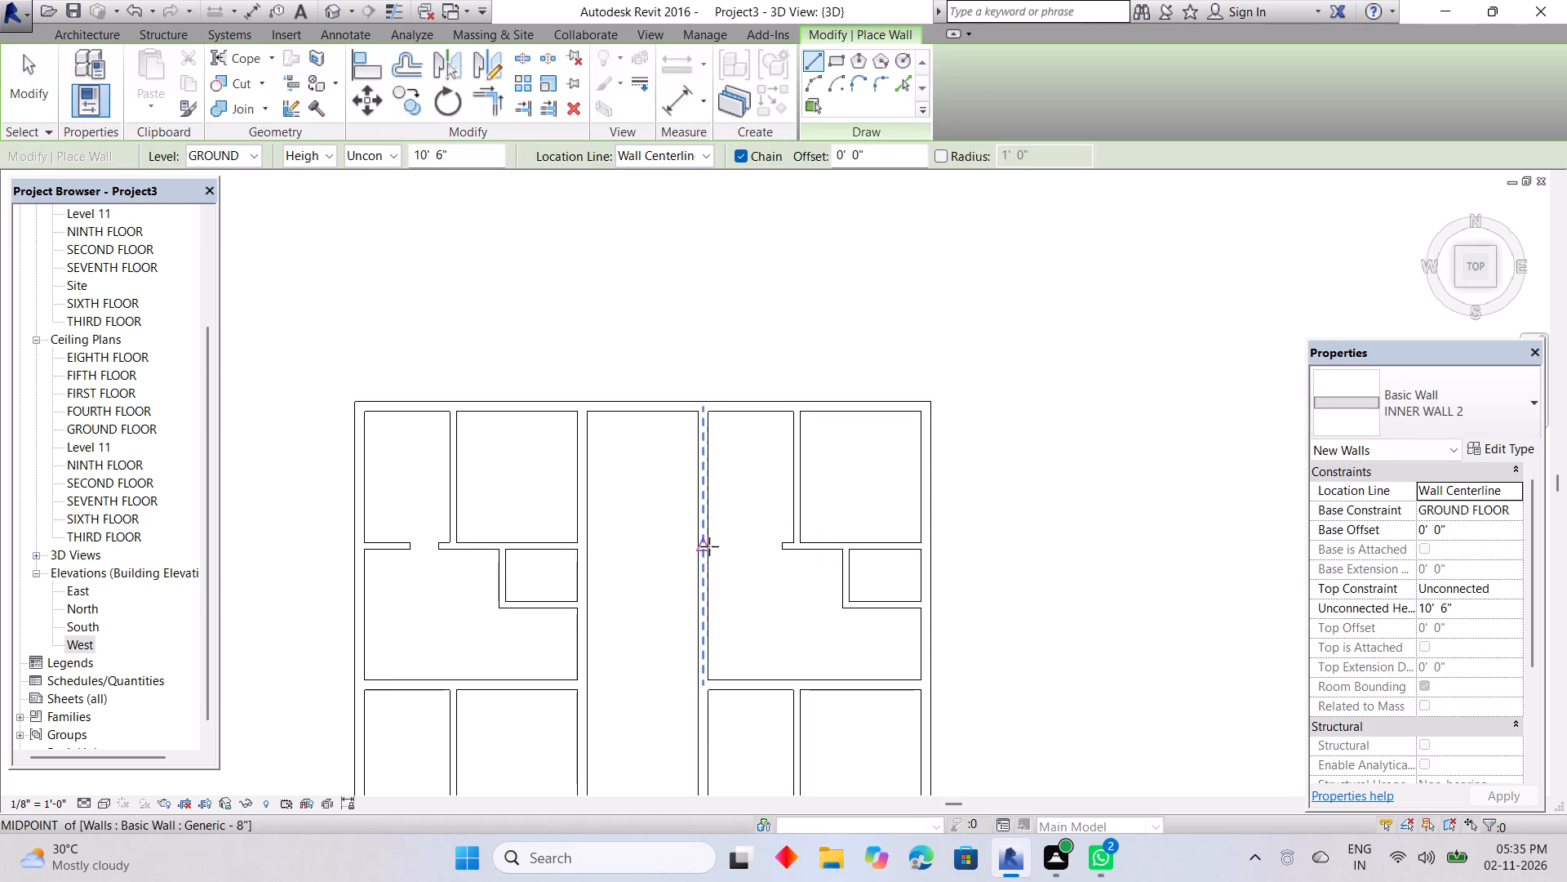
pyautogui.scroll(5, 712, 550)
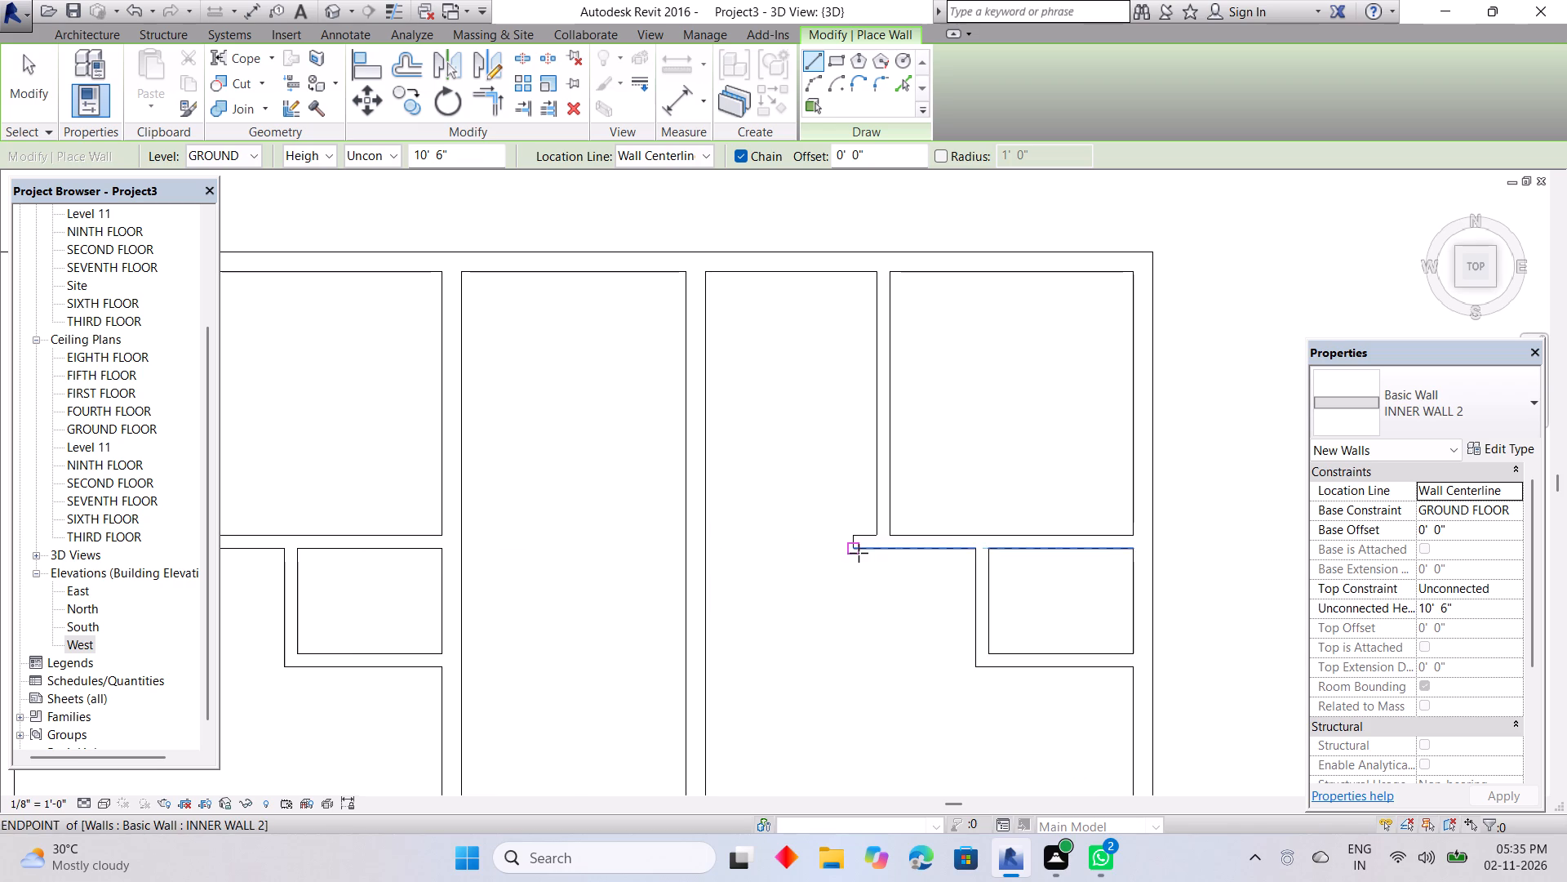
pyautogui.click(712, 540)
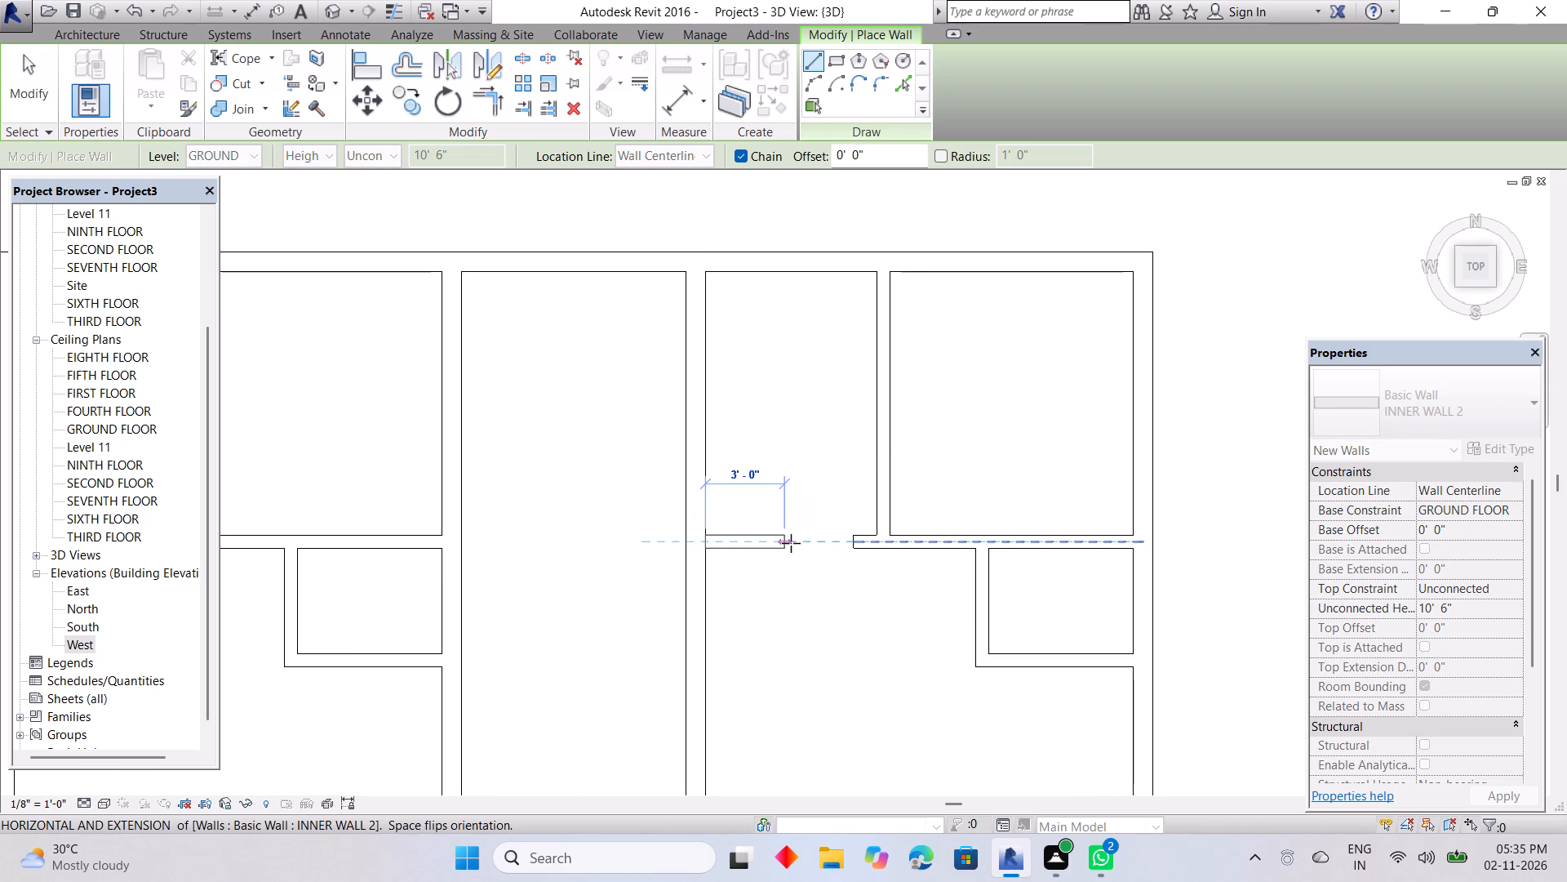
pyautogui.click(790, 543)
pyautogui.press('Escape')
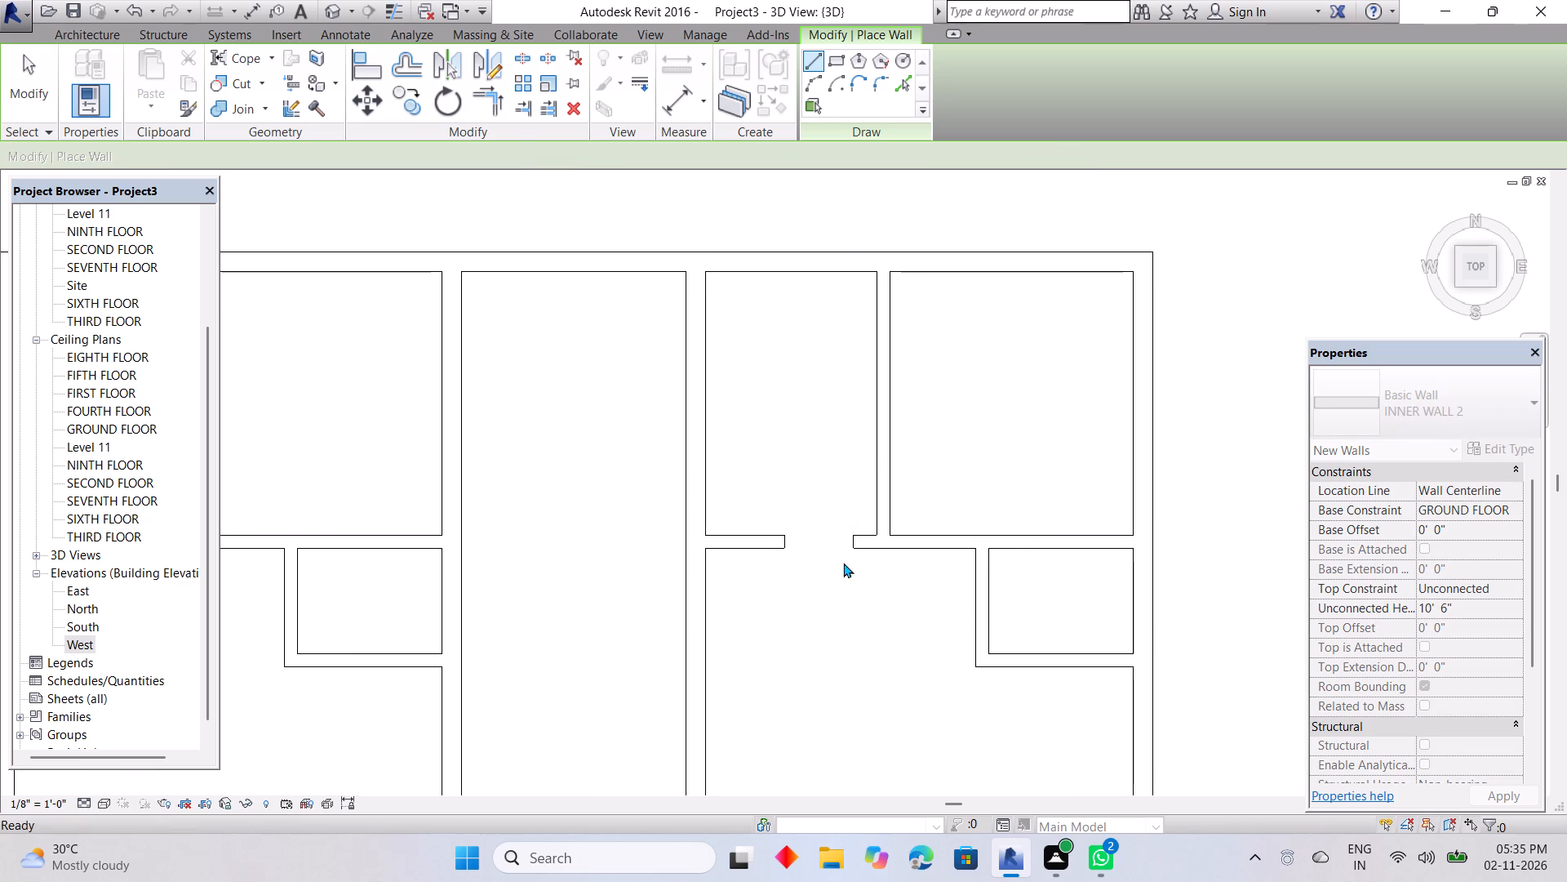
pyautogui.scroll(-8, 828, 588)
pyautogui.moveTo(825, 617); pyautogui.dragTo(830, 408, button='middle')
pyautogui.press('Escape')
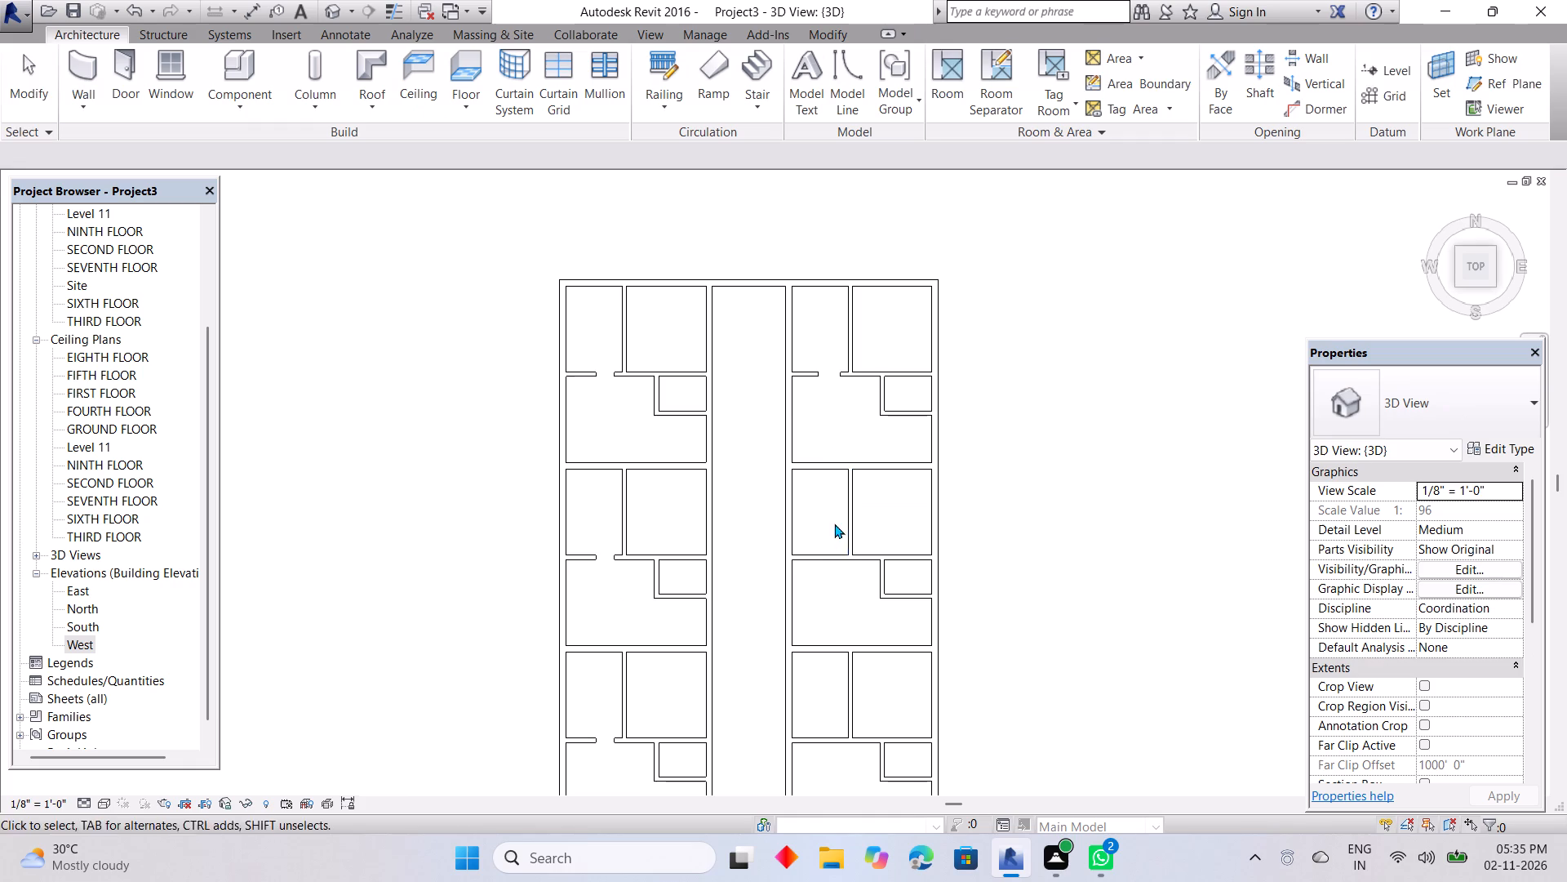
# In the east block's second unit, pull the INNER WALL 2 wall's west end back to just west of the room partition.
pyautogui.click(825, 548)
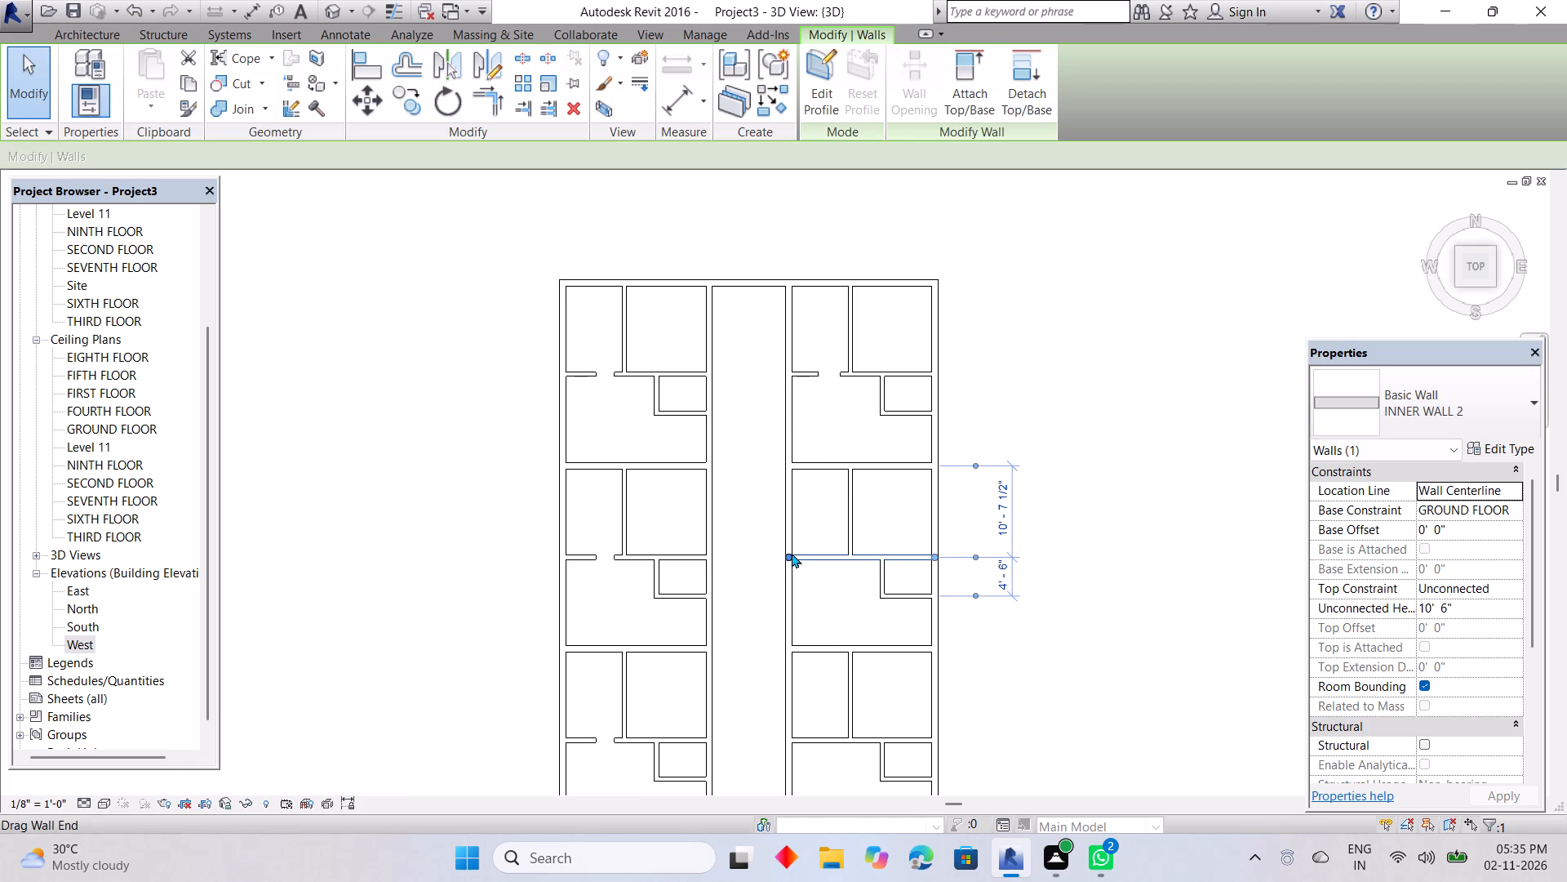
pyautogui.moveTo(788, 553); pyautogui.dragTo(837, 556)
pyautogui.press('Escape')
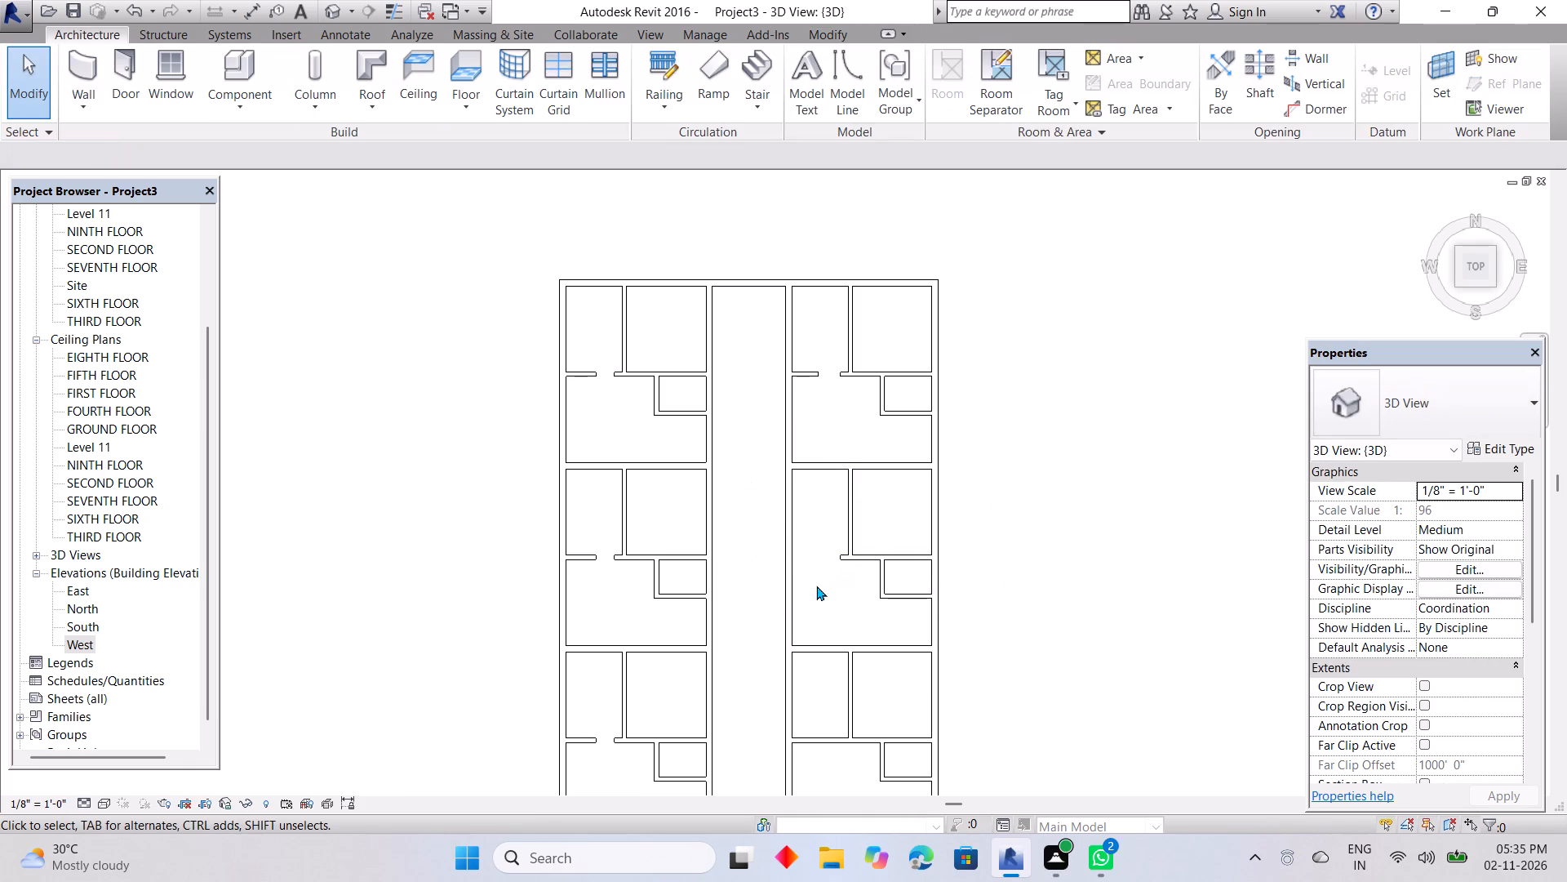
# Draw a 3' 0" INNER WALL 2 segment from the corridor wall toward the door gap in the east block's second unit.
pyautogui.write('W')
pyautogui.press('space')
pyautogui.click(798, 559)
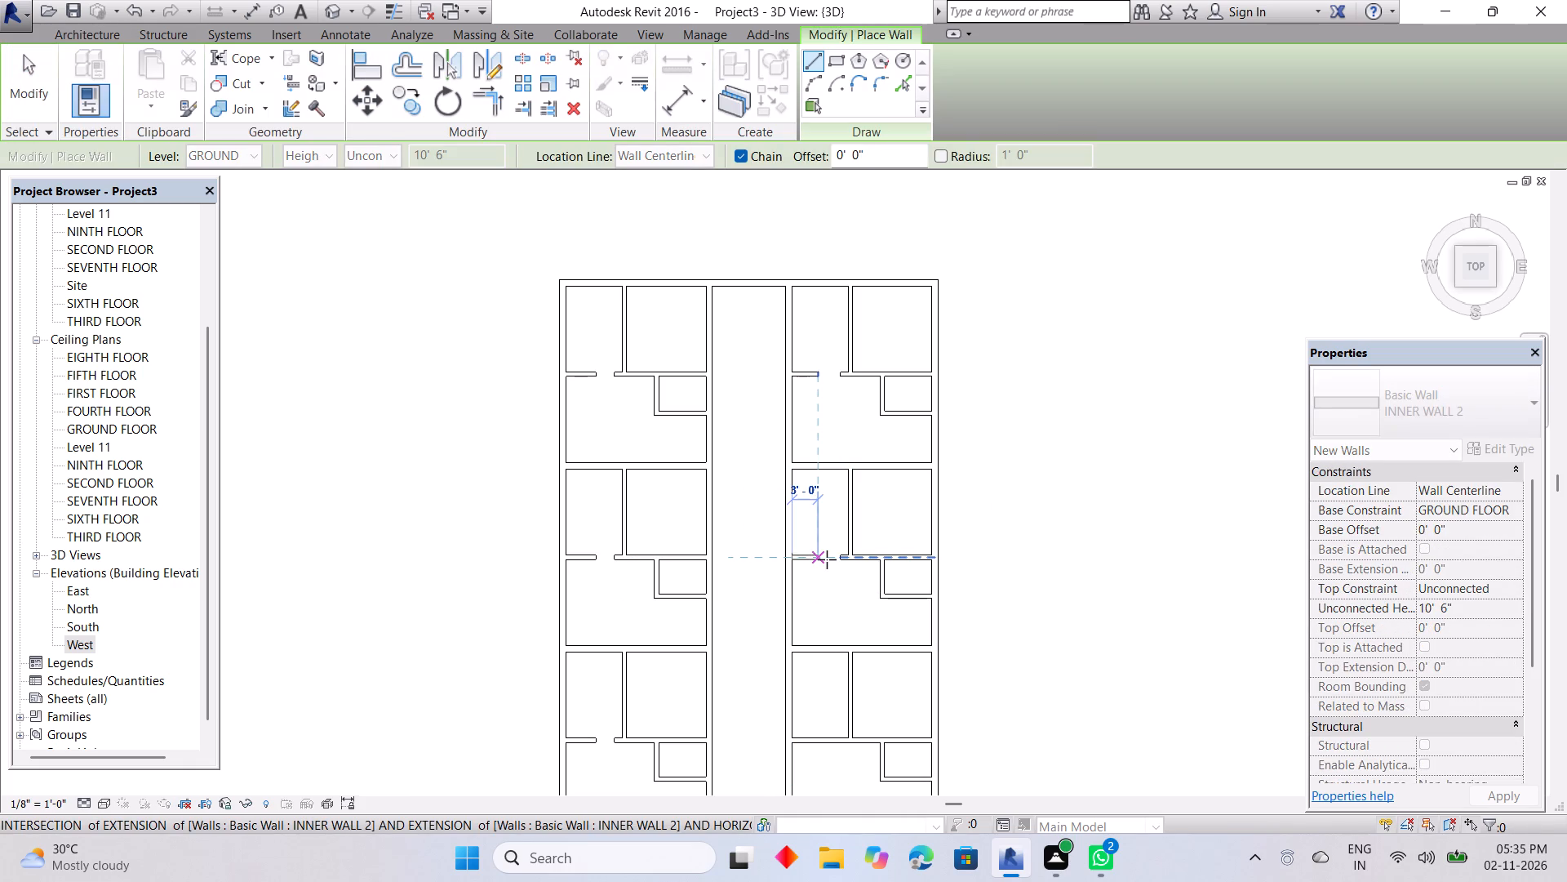
pyautogui.click(827, 559)
pyautogui.press('`')
pyautogui.press('Escape')
pyautogui.press('Escape')
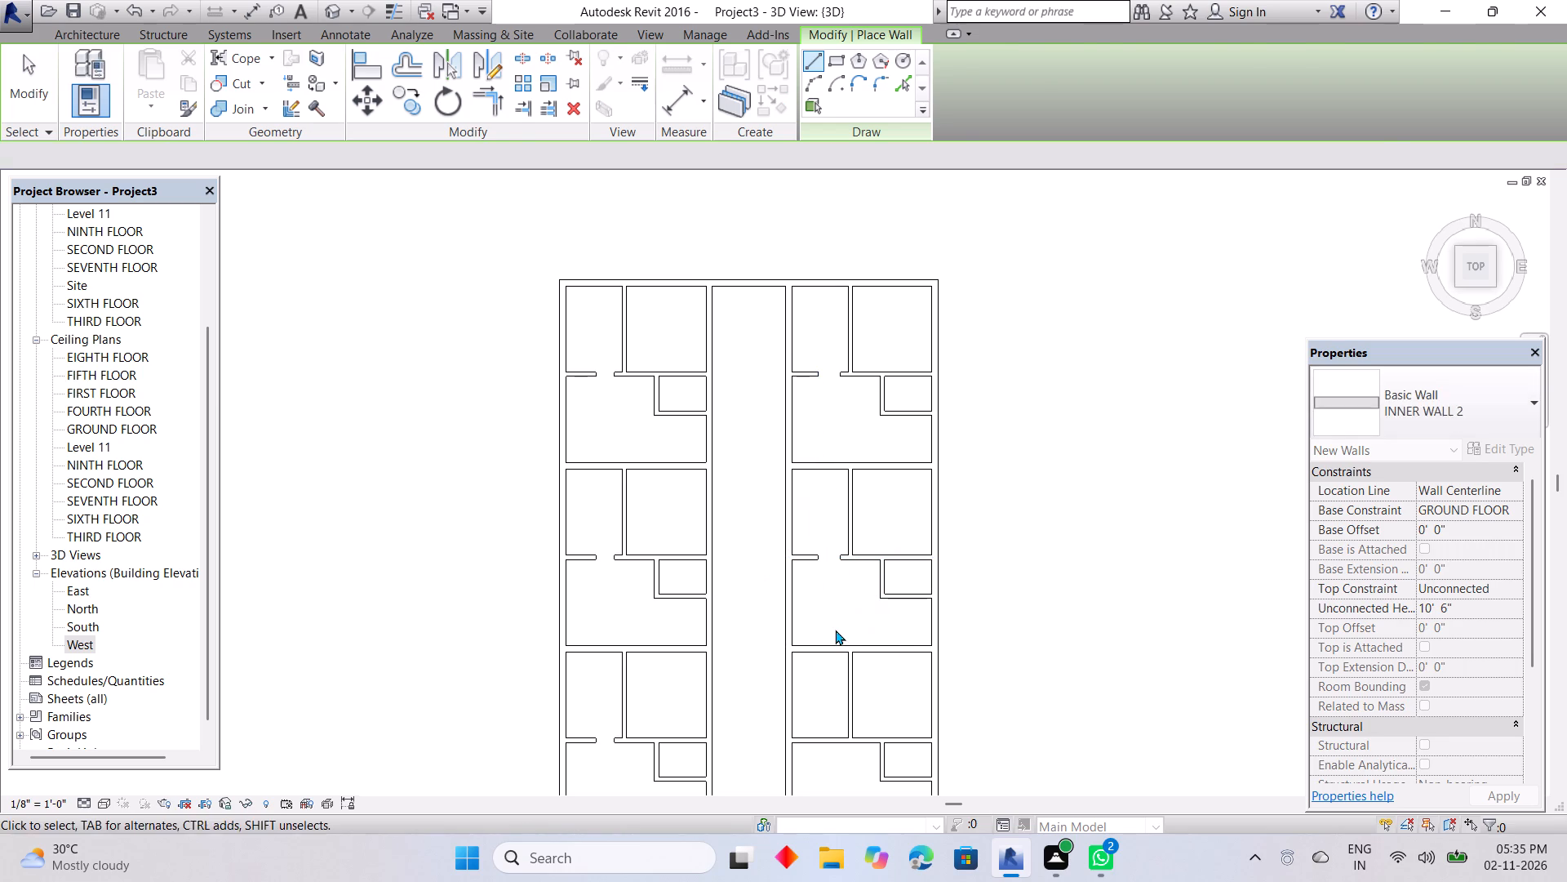
# In the east block's third unit, pull the INNER WALL 2 wall's west end back to just west of the room partition.
pyautogui.moveTo(833, 628); pyautogui.dragTo(854, 437, button='middle')
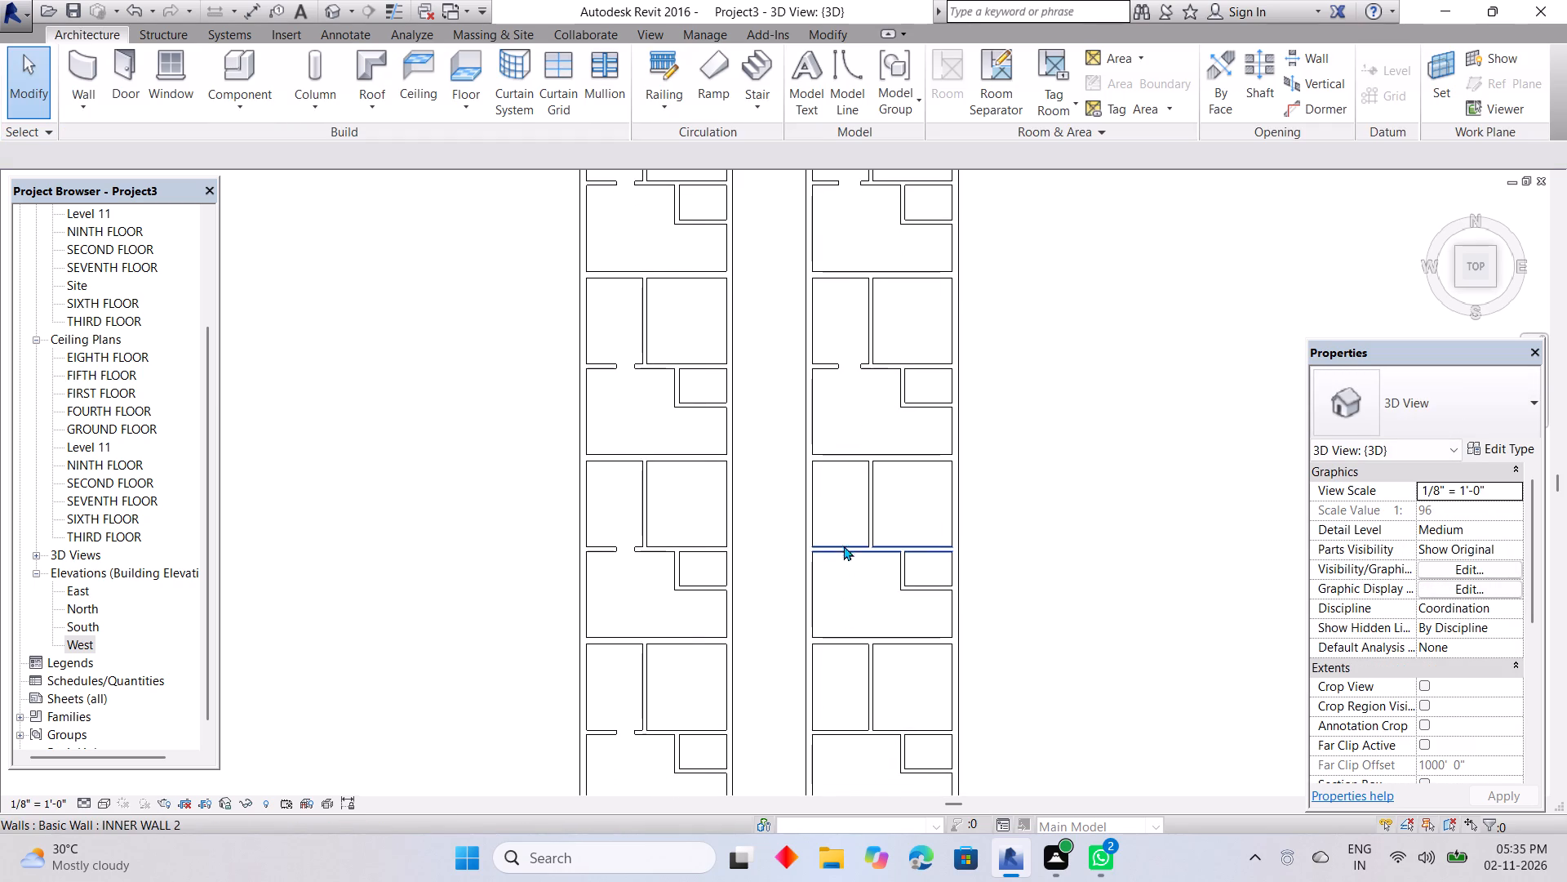
pyautogui.click(841, 542)
pyautogui.moveTo(809, 549); pyautogui.dragTo(856, 548)
pyautogui.press('Escape')
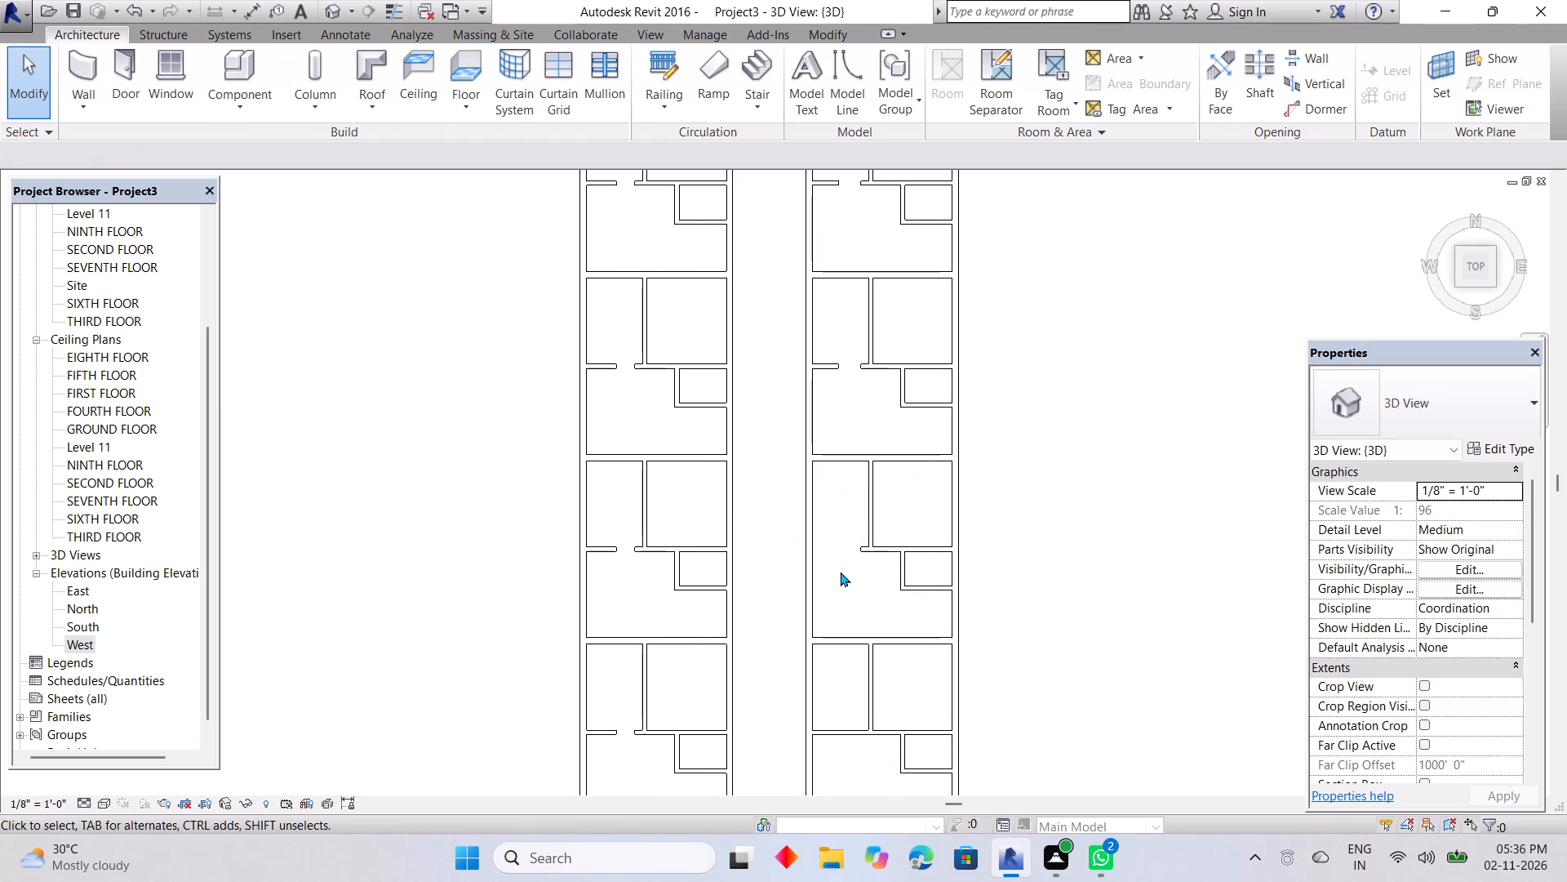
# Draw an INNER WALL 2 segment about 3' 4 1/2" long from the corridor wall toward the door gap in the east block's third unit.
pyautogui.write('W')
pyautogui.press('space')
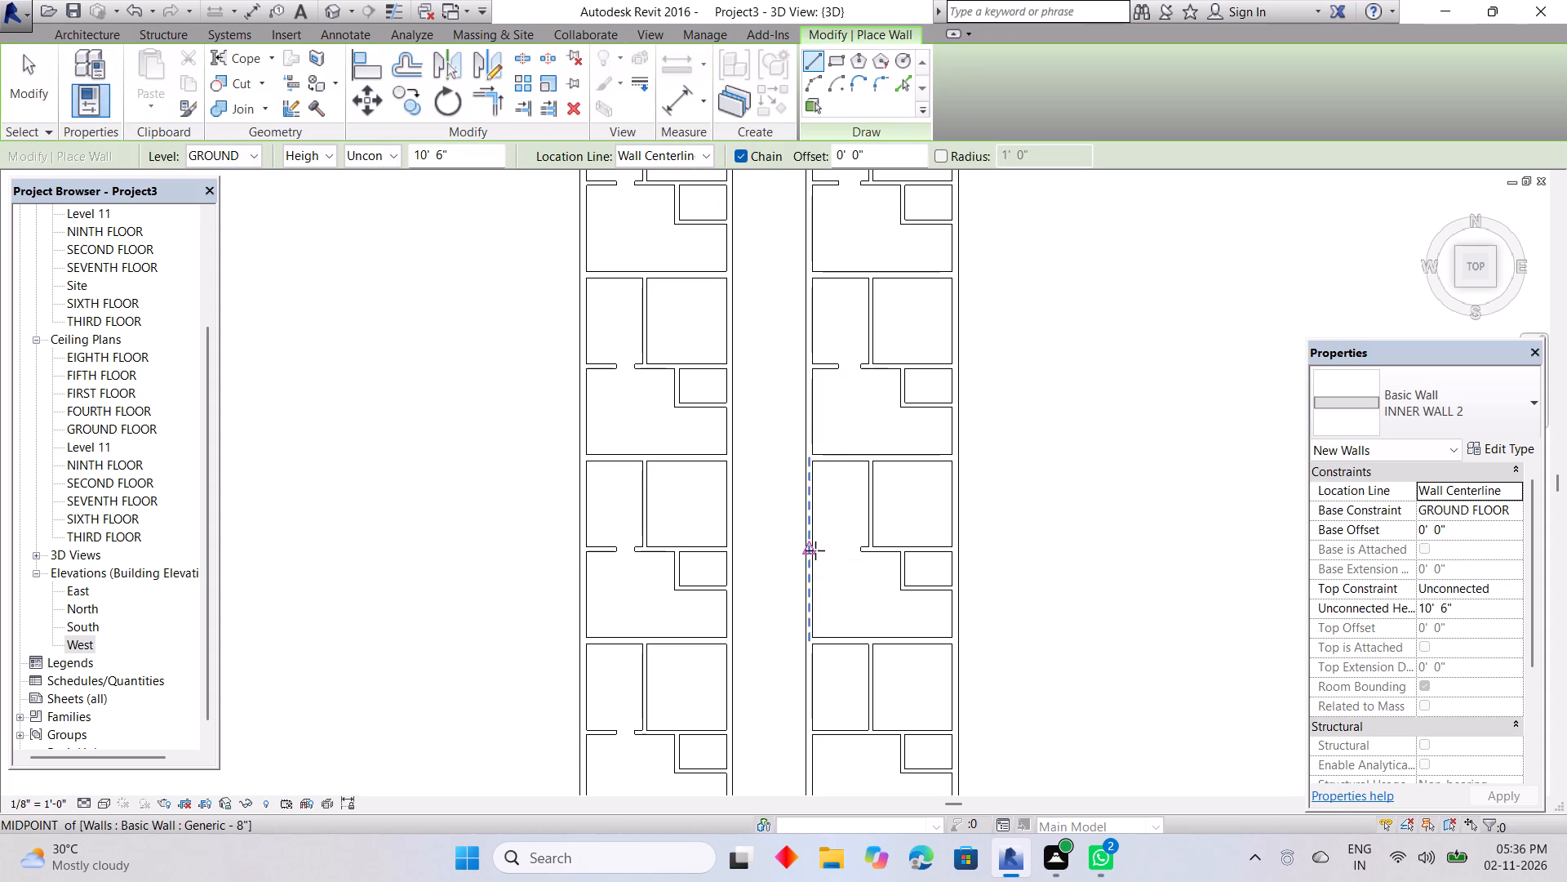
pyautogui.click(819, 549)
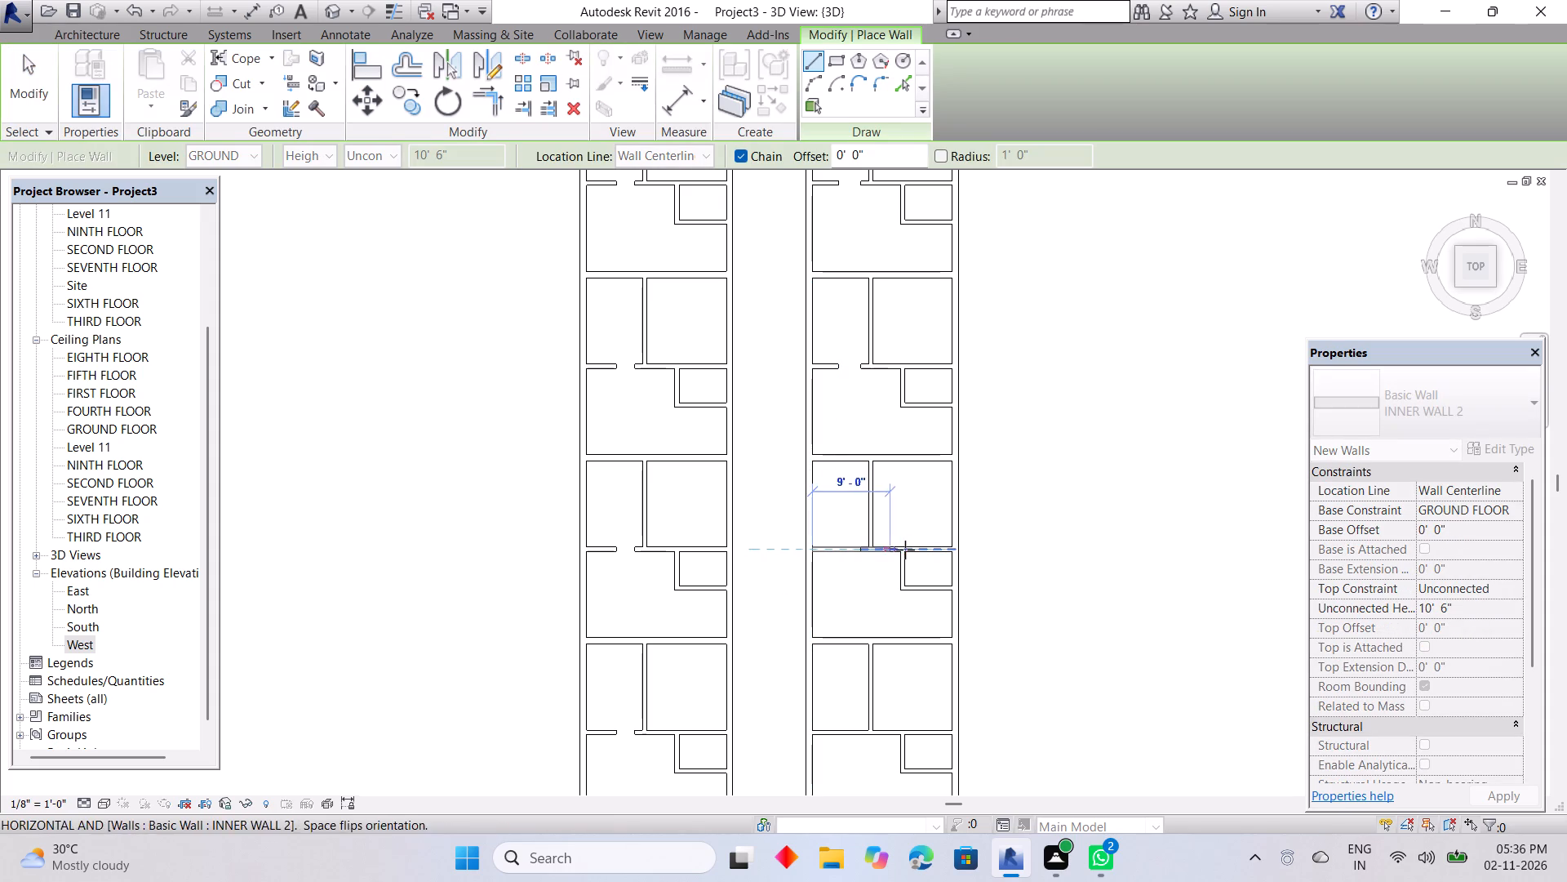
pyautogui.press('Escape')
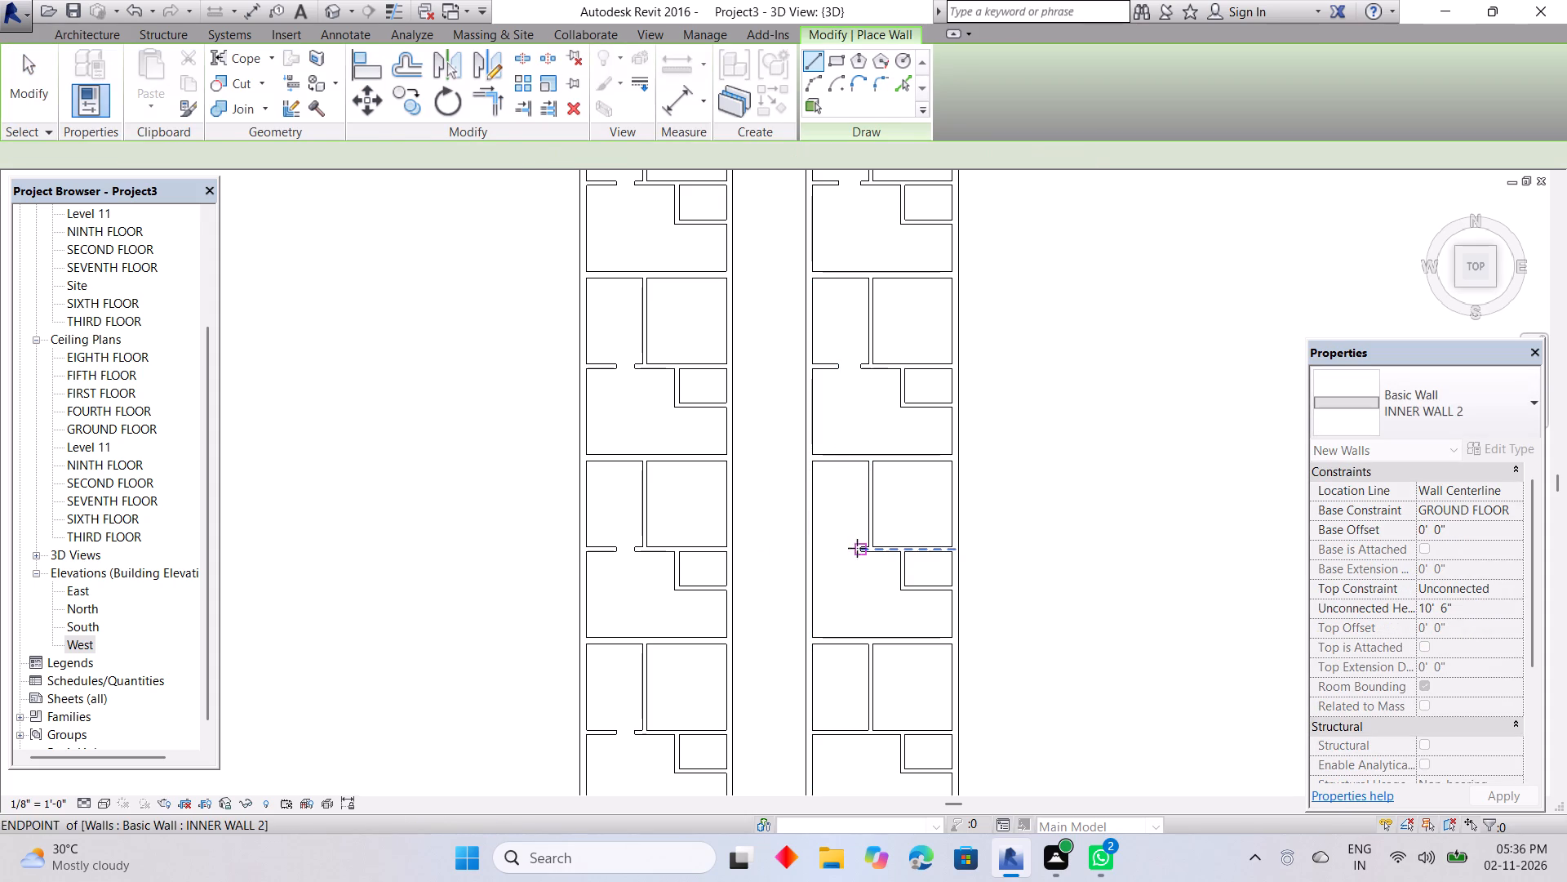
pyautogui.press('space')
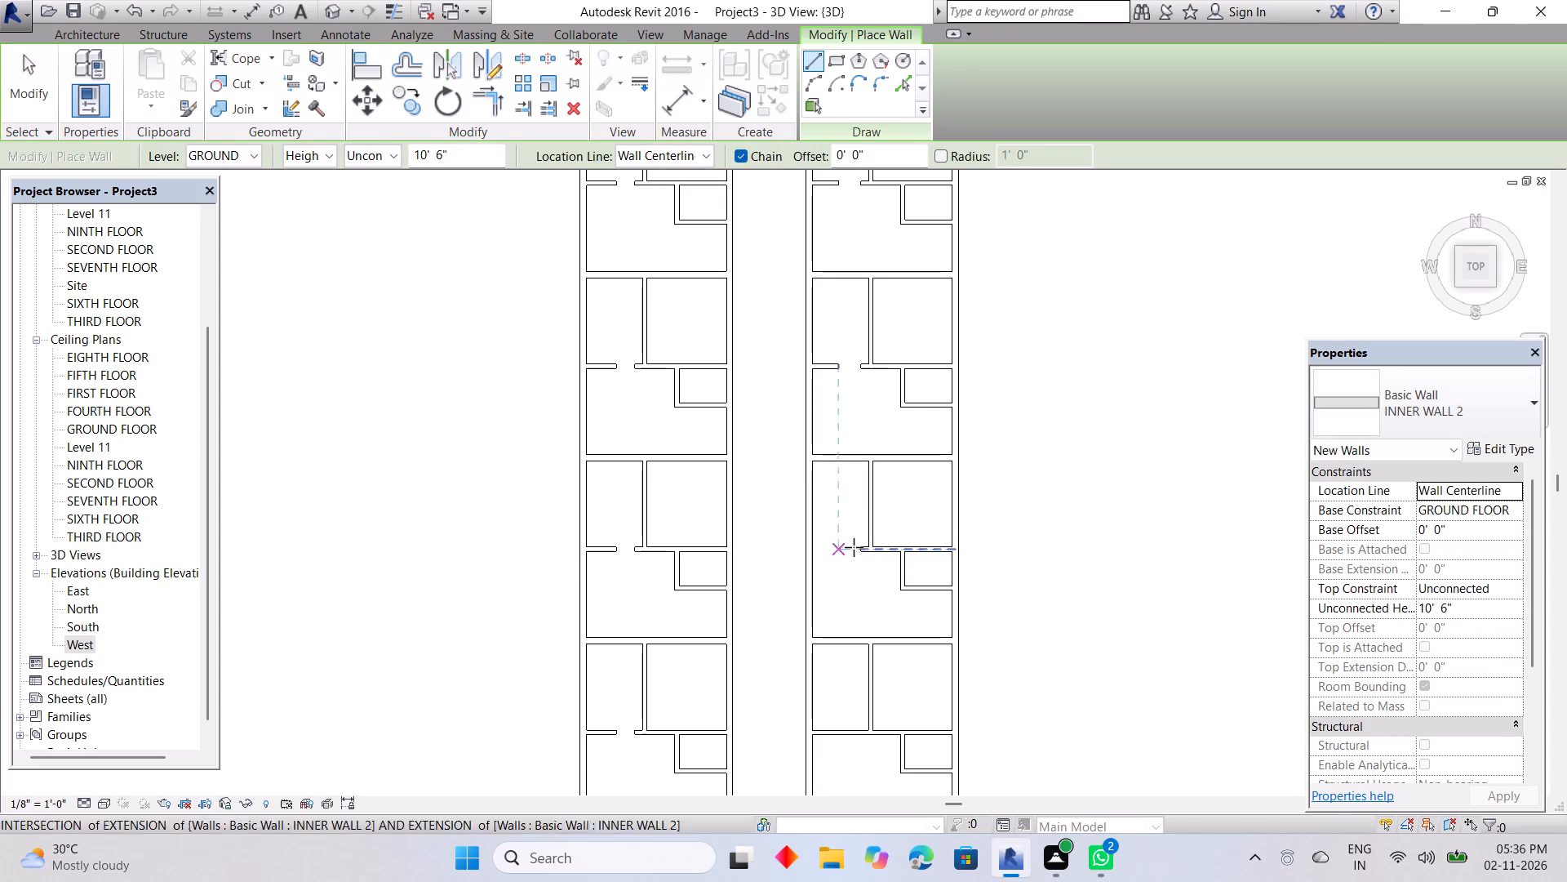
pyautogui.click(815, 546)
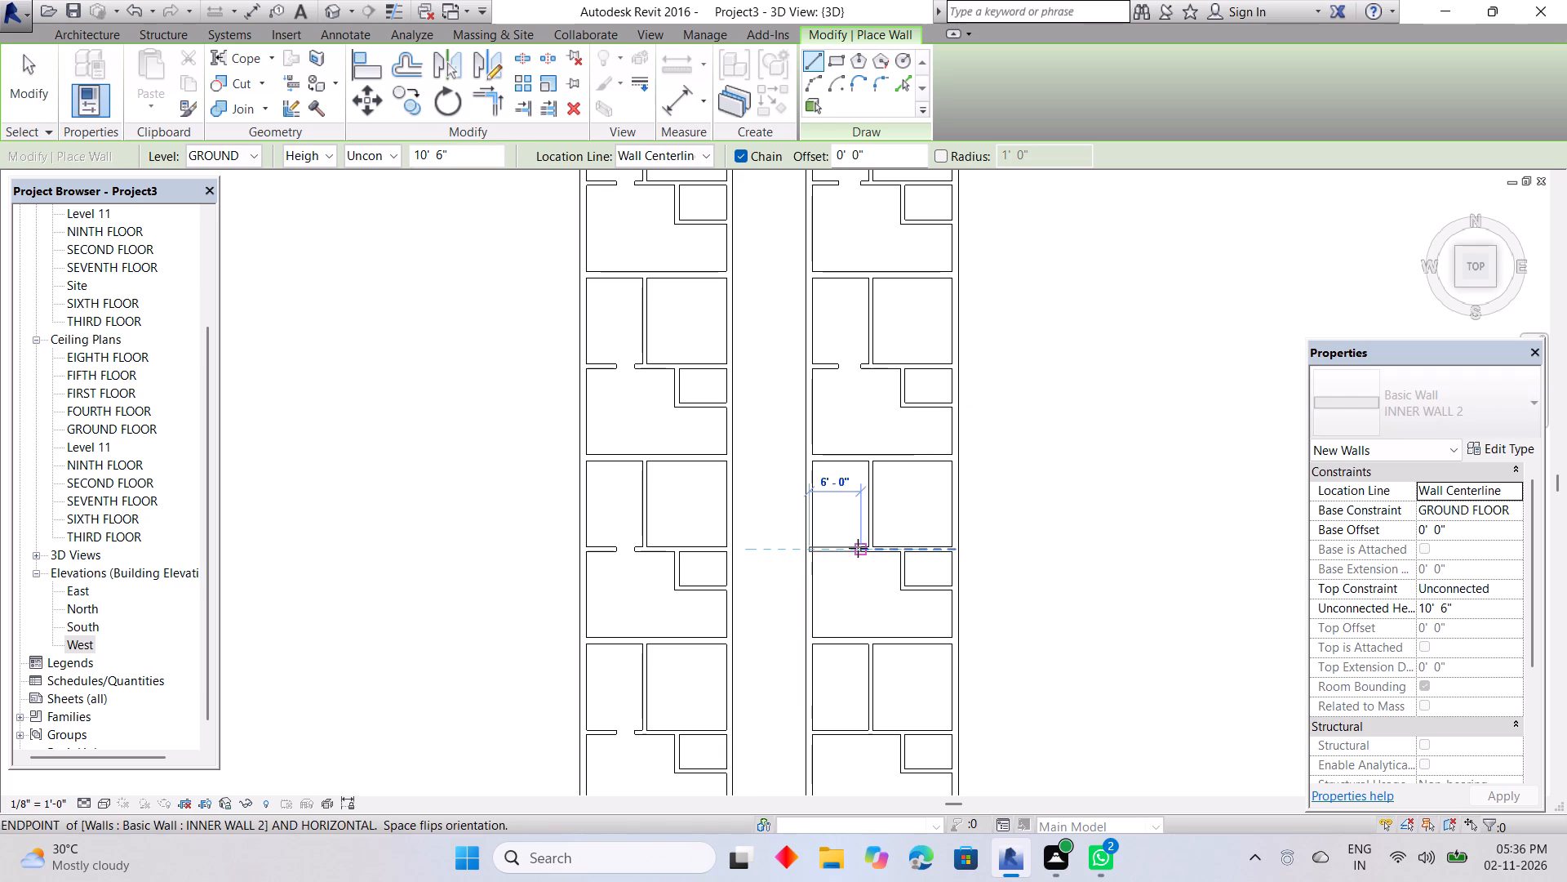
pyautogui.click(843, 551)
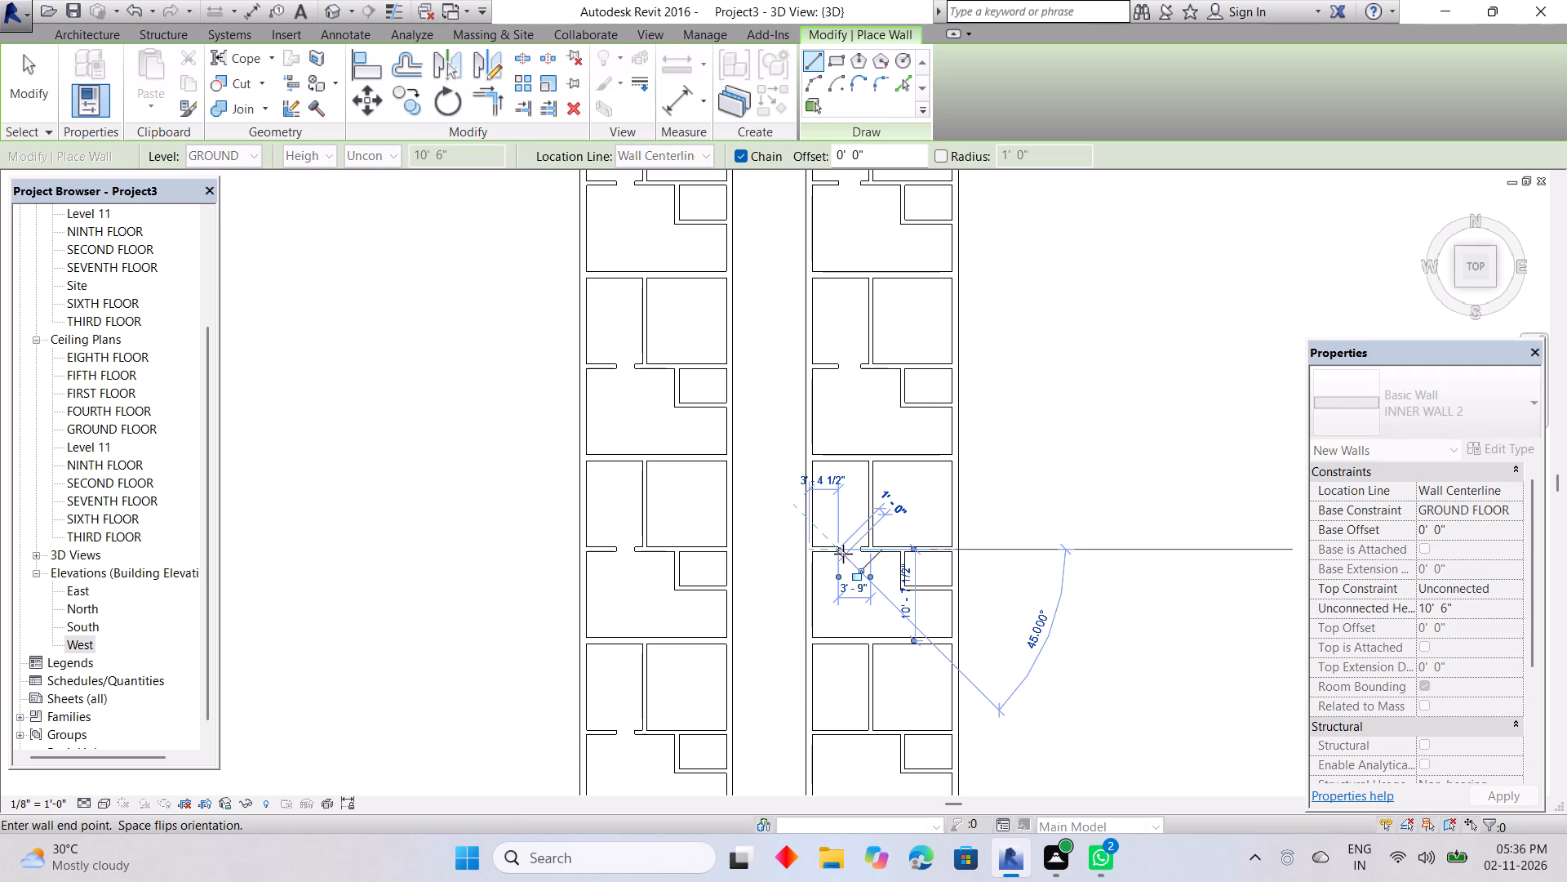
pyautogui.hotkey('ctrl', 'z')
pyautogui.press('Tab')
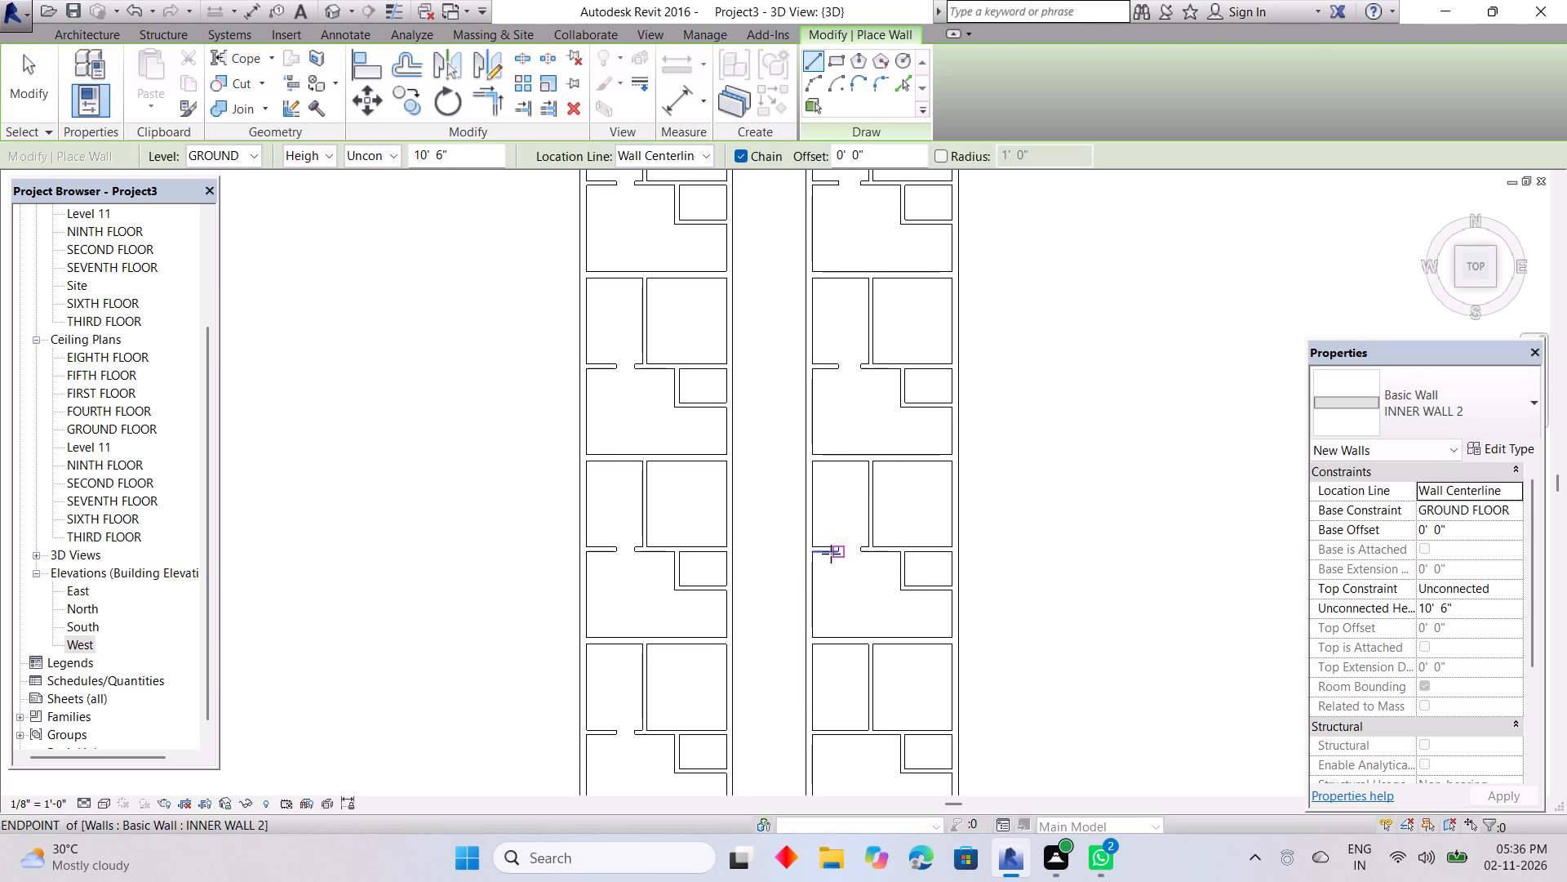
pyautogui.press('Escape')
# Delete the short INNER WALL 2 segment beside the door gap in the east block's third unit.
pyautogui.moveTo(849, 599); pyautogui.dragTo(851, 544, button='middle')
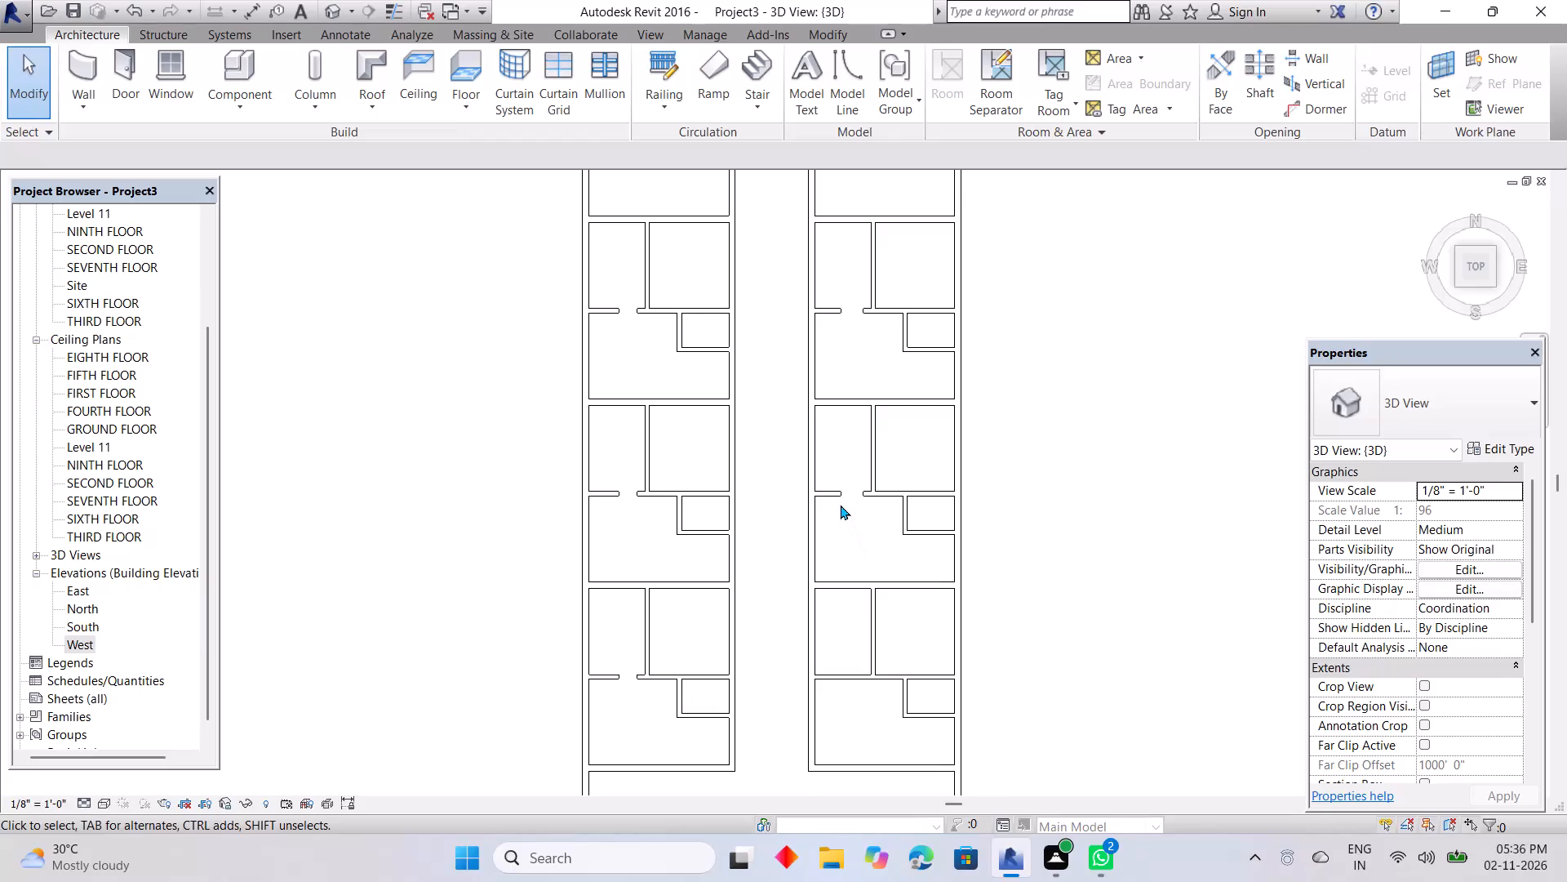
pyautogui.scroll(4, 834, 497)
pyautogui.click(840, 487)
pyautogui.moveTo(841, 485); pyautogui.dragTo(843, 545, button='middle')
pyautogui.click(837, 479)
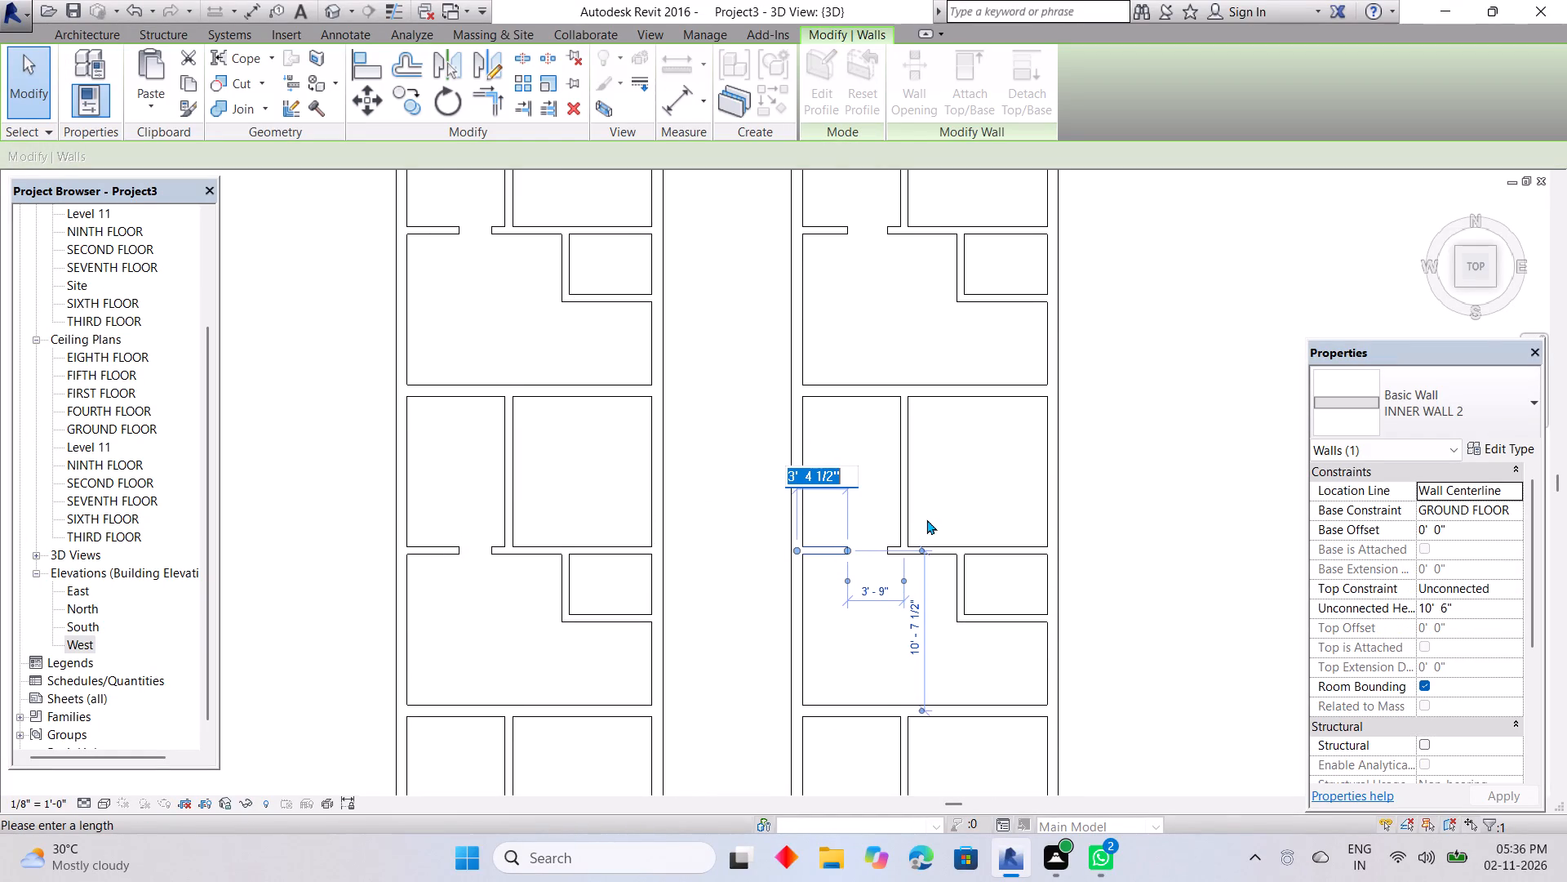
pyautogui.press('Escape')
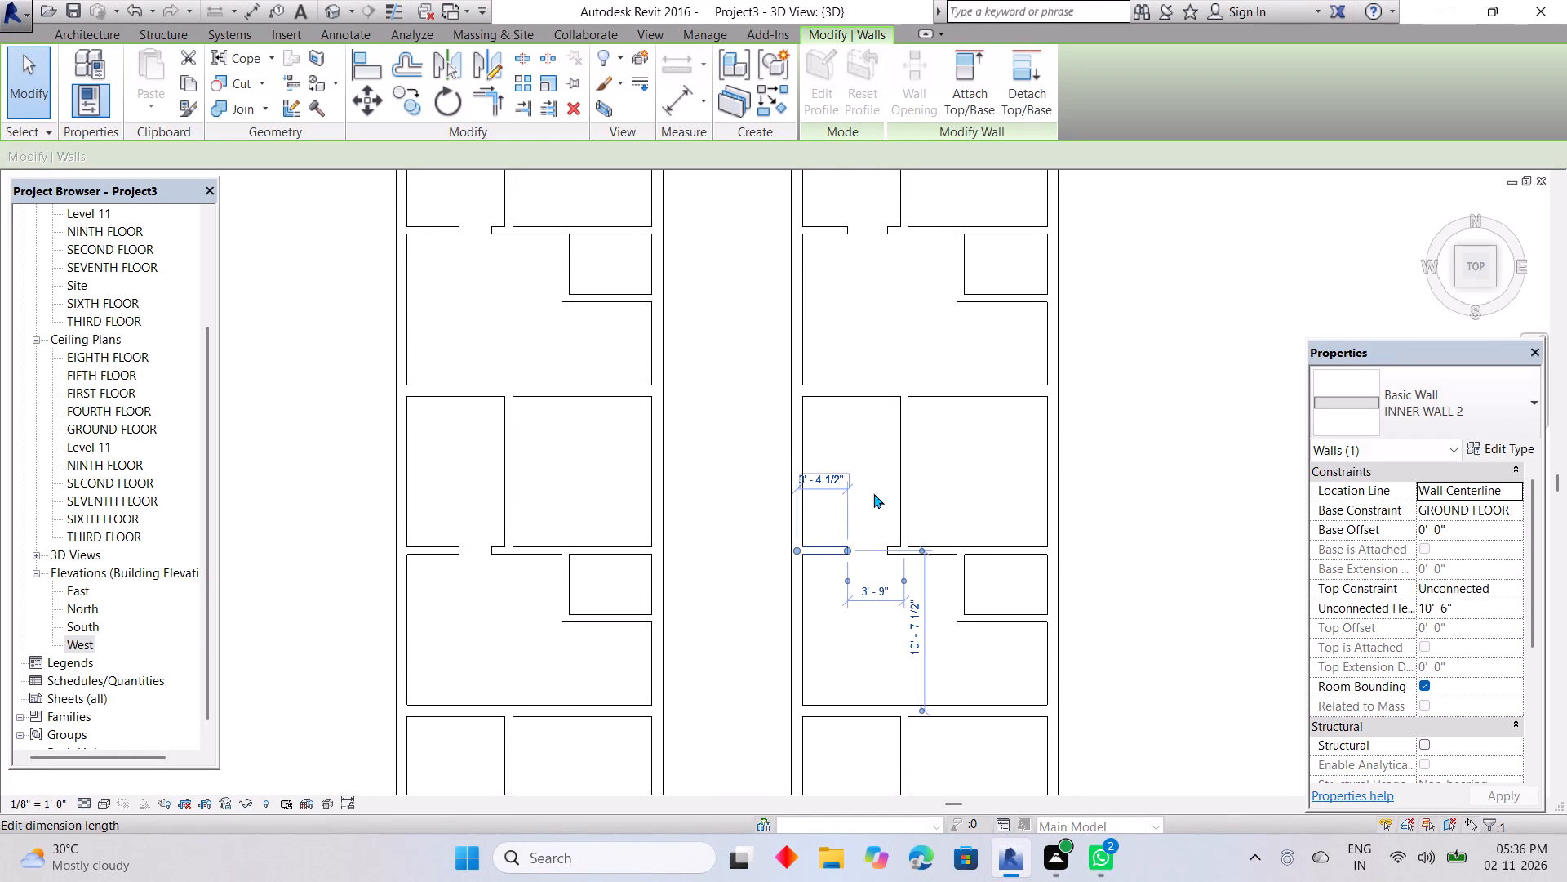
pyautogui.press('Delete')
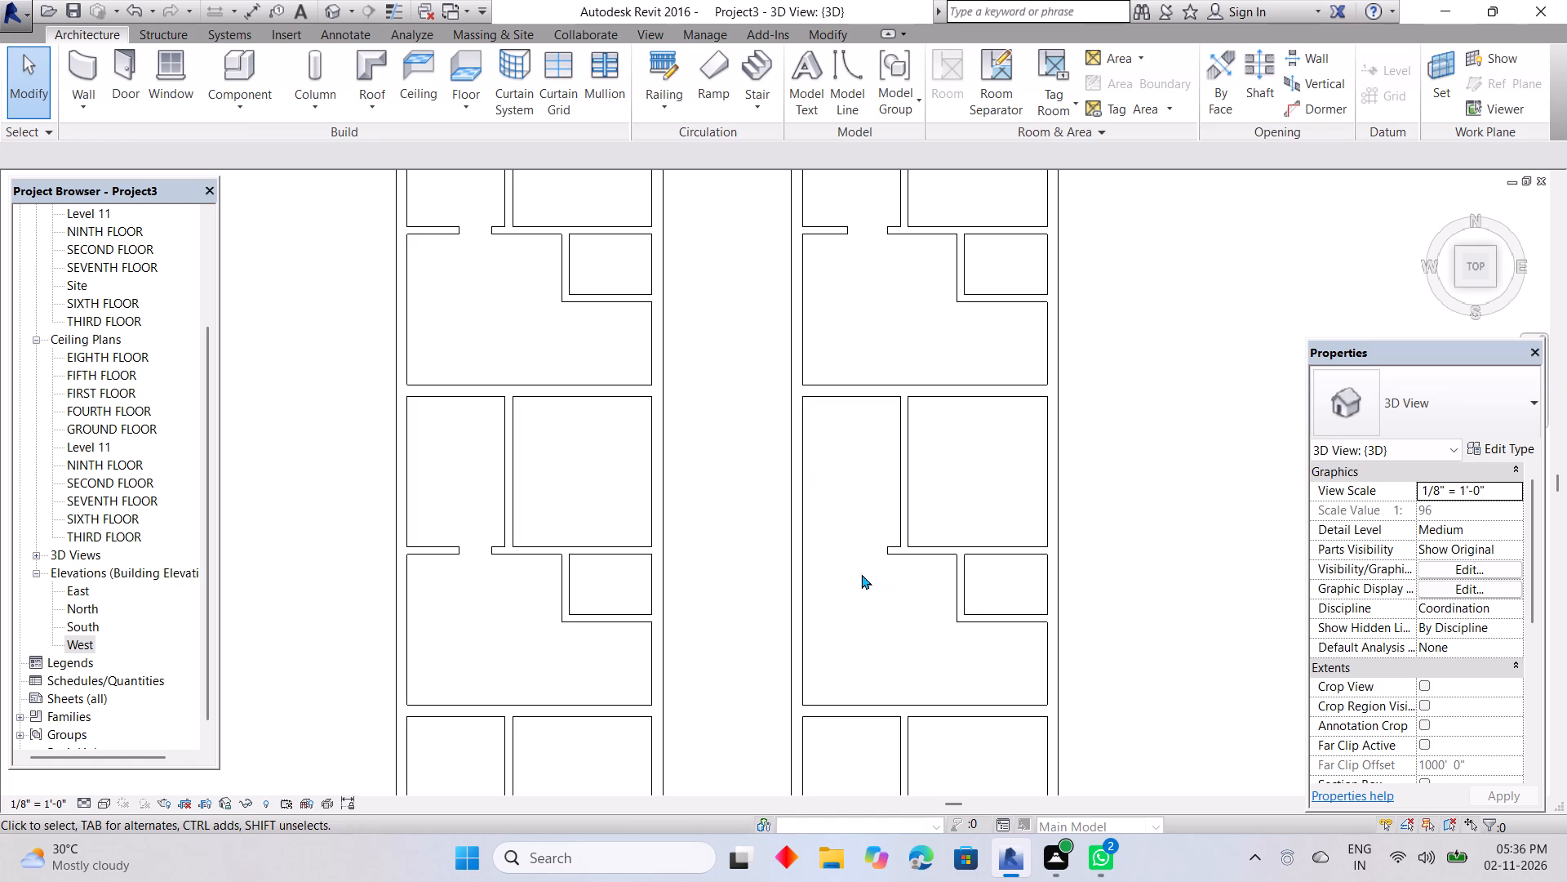
# Redraw the third unit's short INNER WALL 2 segment from the corridor wall, ending in line with the second unit's segment.
pyautogui.write('W')
pyautogui.press('space')
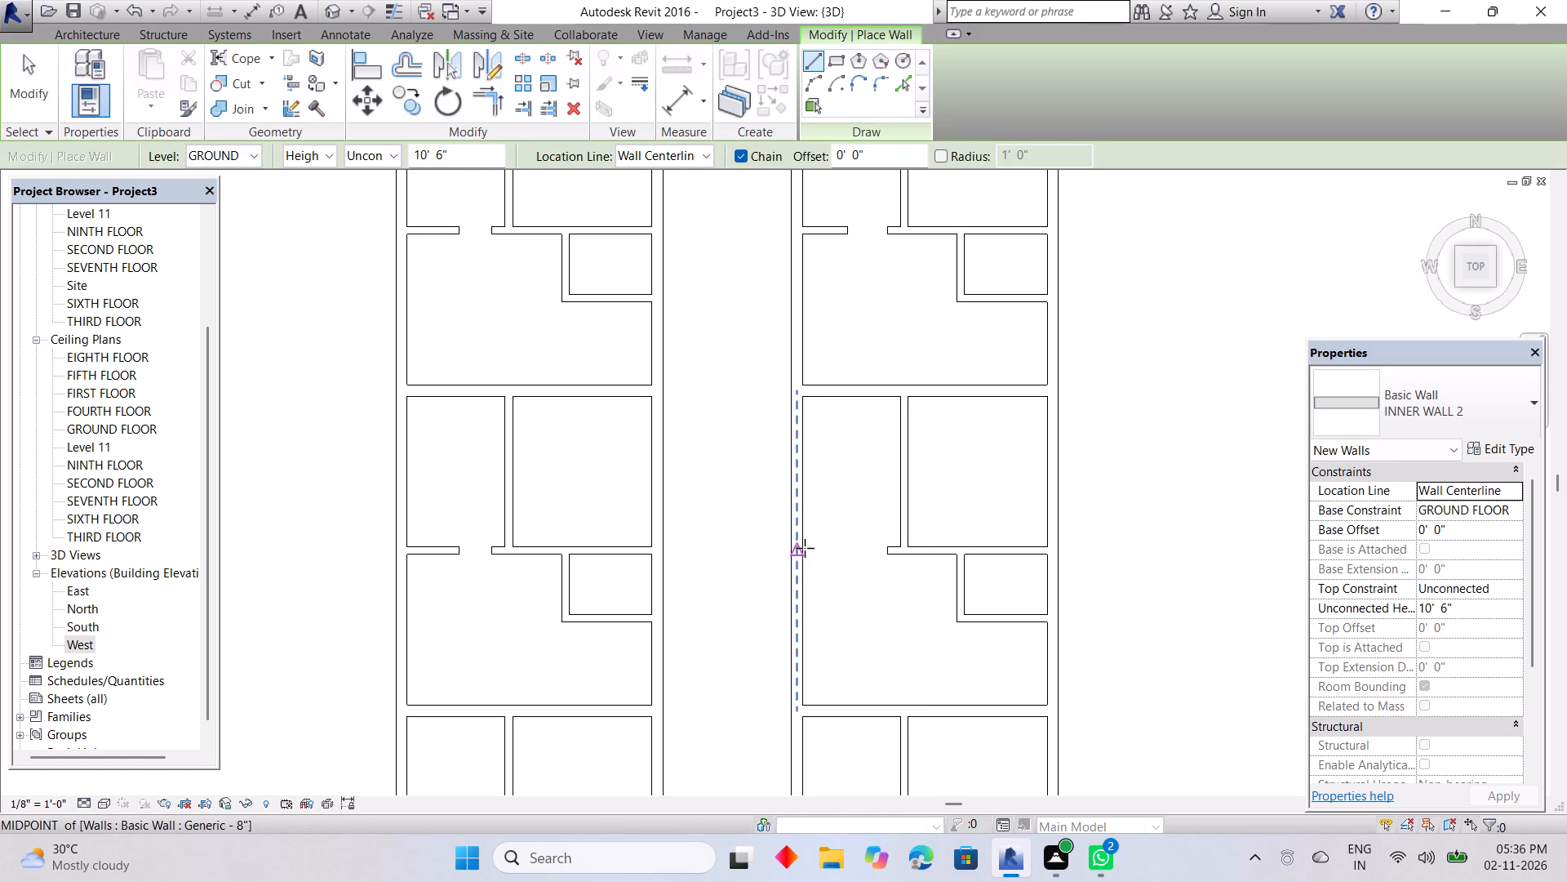
pyautogui.click(797, 546)
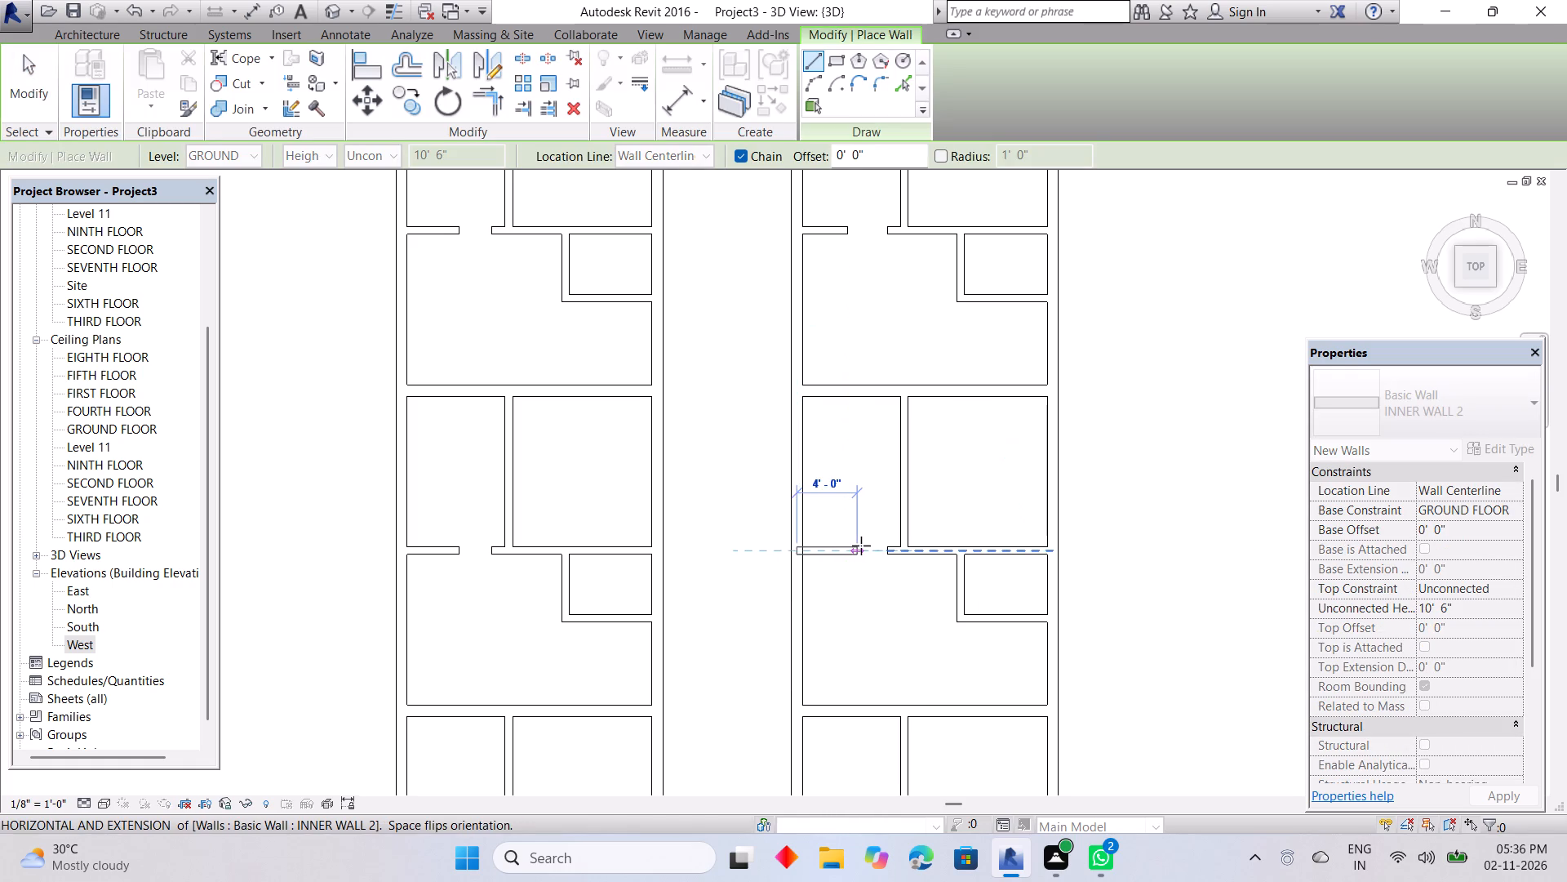
pyautogui.click(847, 546)
pyautogui.press('Escape')
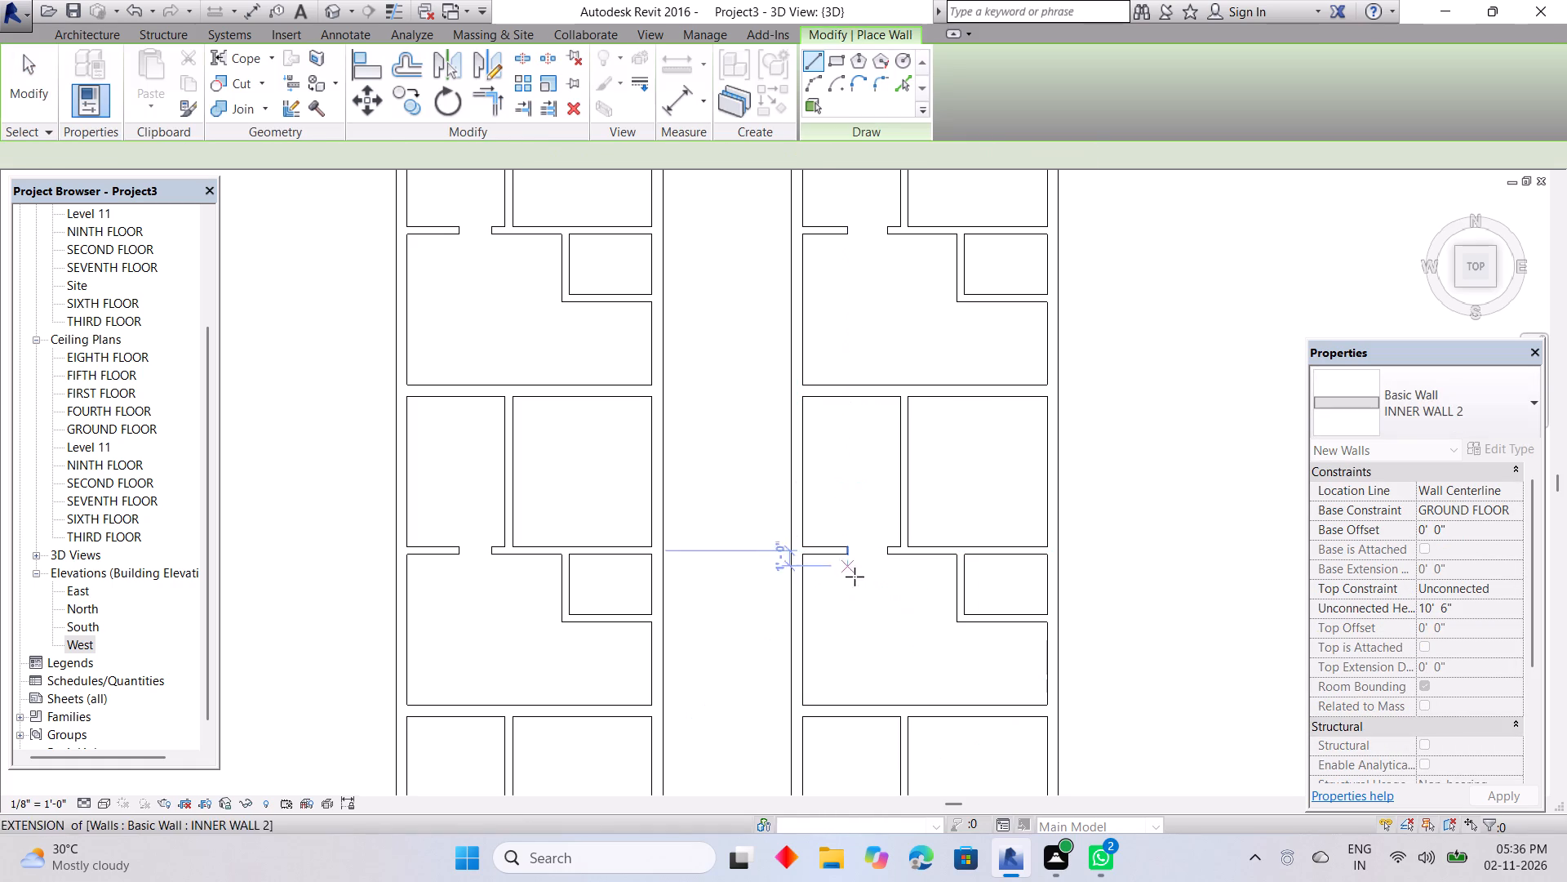
pyautogui.moveTo(842, 646); pyautogui.dragTo(895, 411, button='middle')
pyautogui.press('Escape')
# In the east block's fourth unit, pull the INNER WALL 2 wall's west end back to just west of the room partition, leaving 11' 0".
pyautogui.click(899, 634)
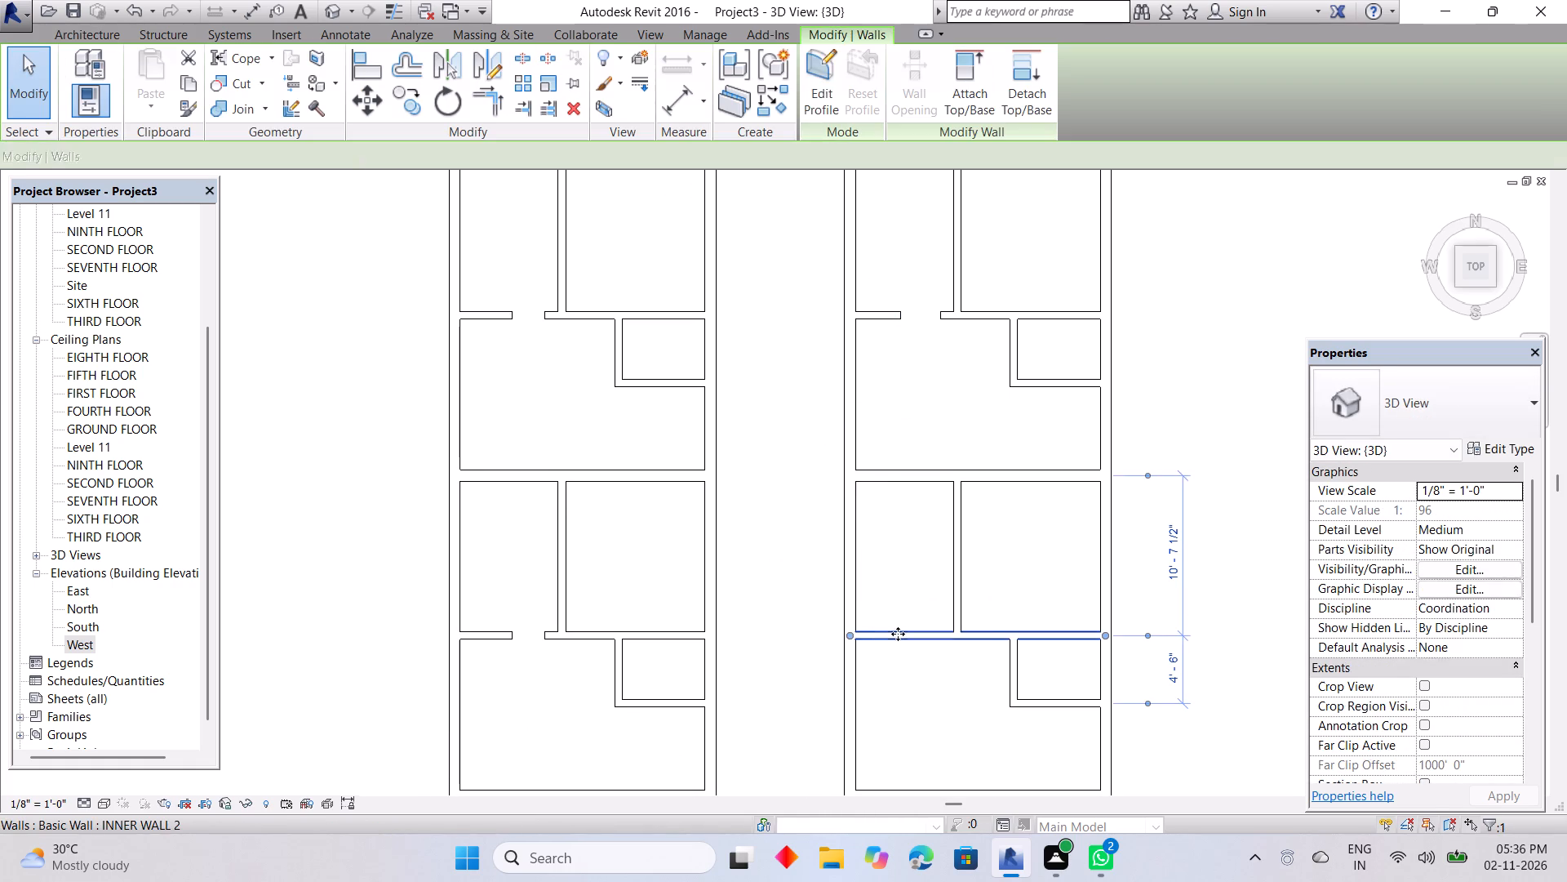
pyautogui.moveTo(851, 630); pyautogui.dragTo(943, 639)
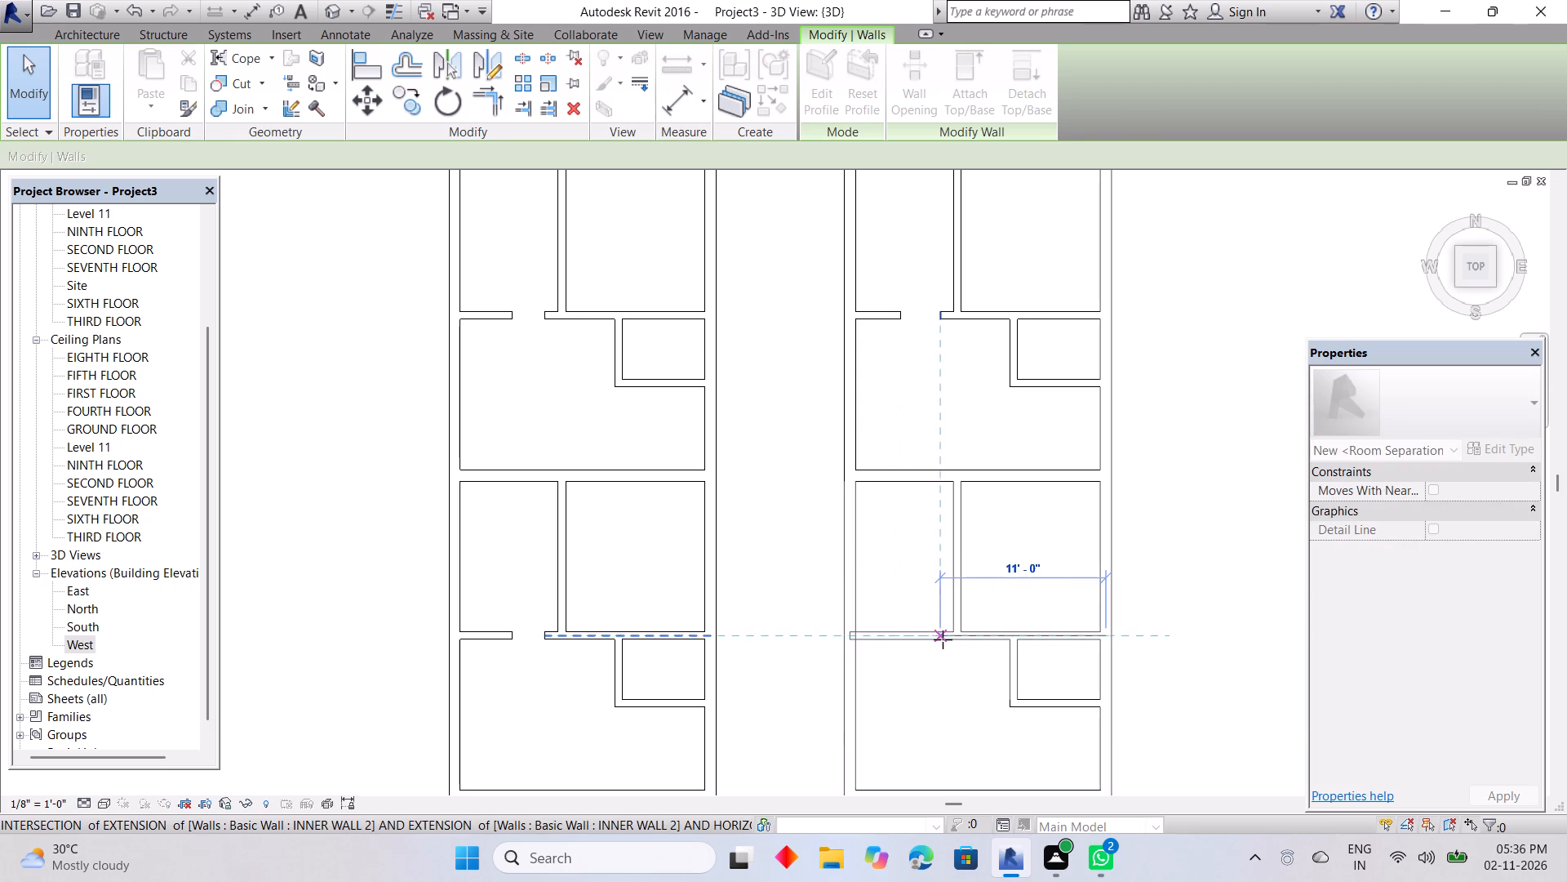
pyautogui.moveTo(943, 639); pyautogui.dragTo(943, 640)
pyautogui.click(943, 640)
pyautogui.press('Escape')
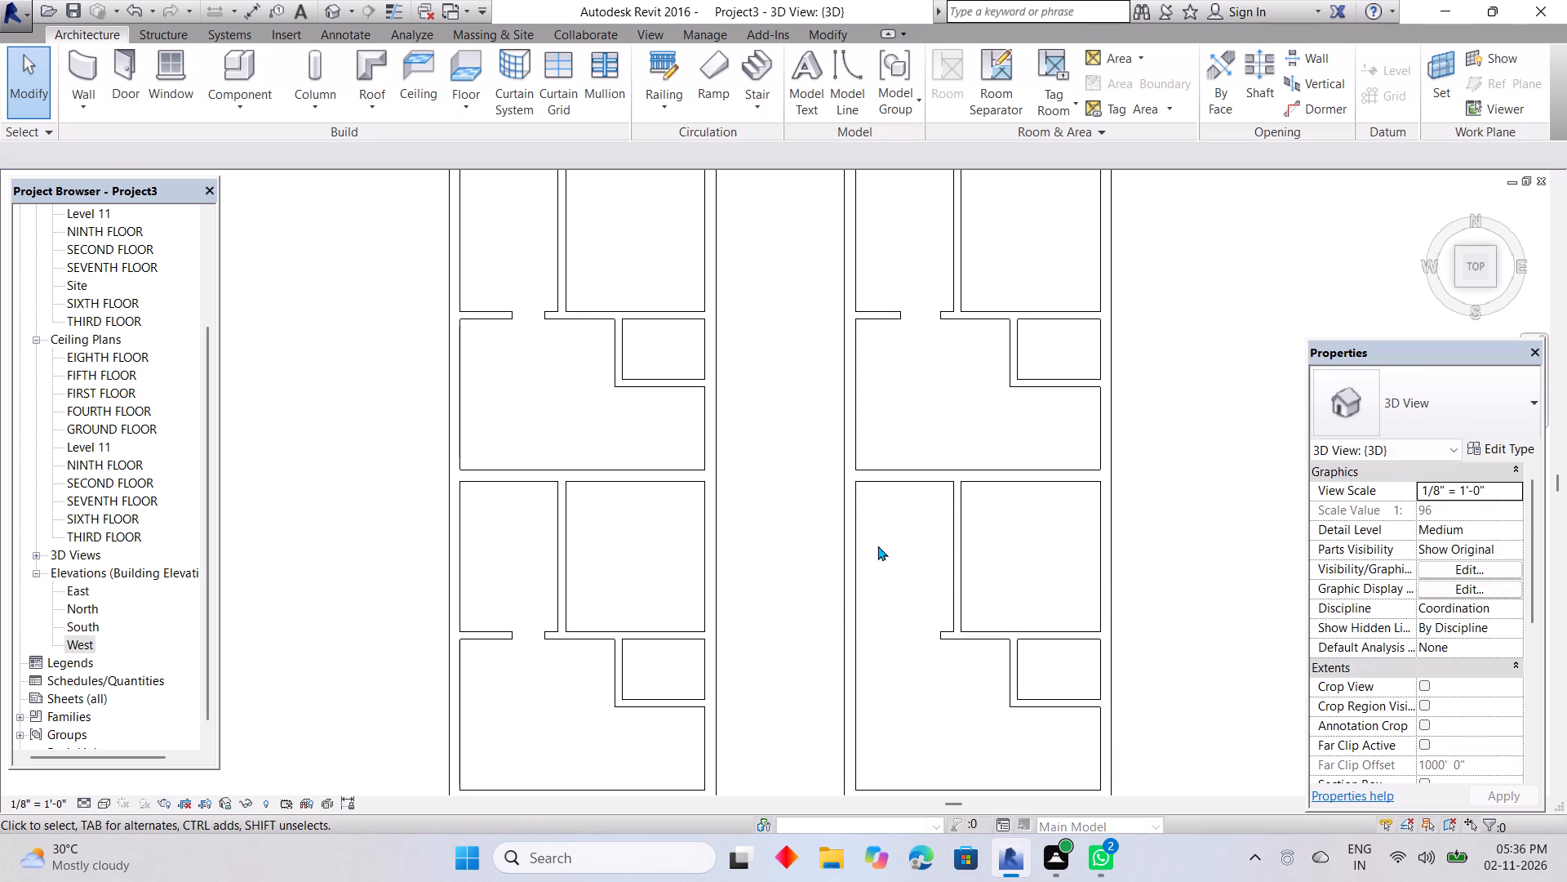
# Draw a 3' 4 1/2" INNER WALL 2 segment from the corridor wall toward the door gap in the east block's fourth unit.
pyautogui.press('space')
pyautogui.write('W')
pyautogui.press('space')
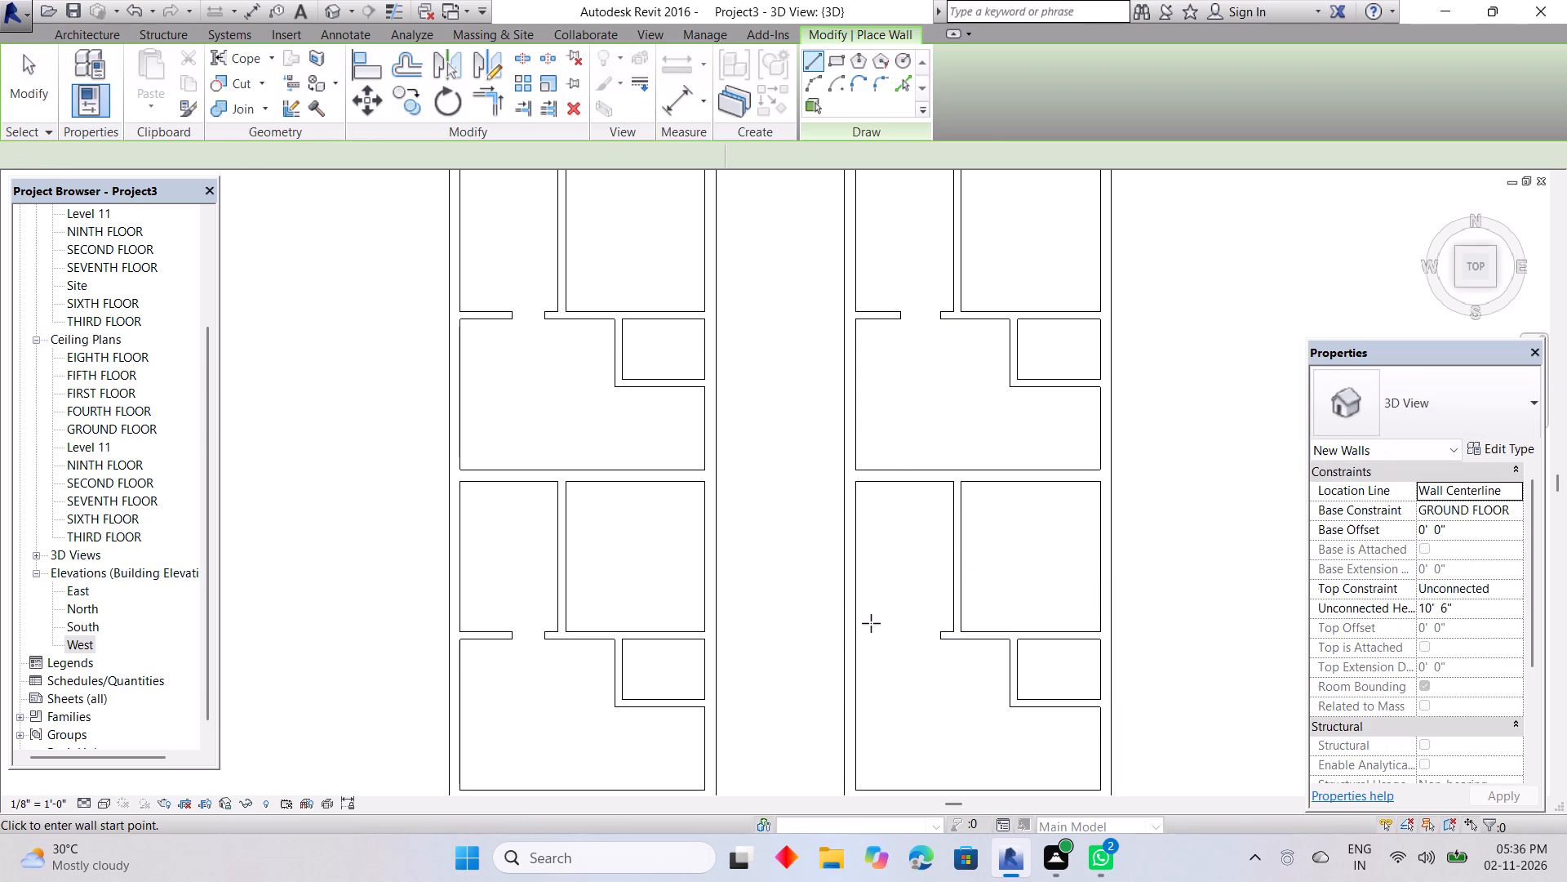
pyautogui.click(858, 633)
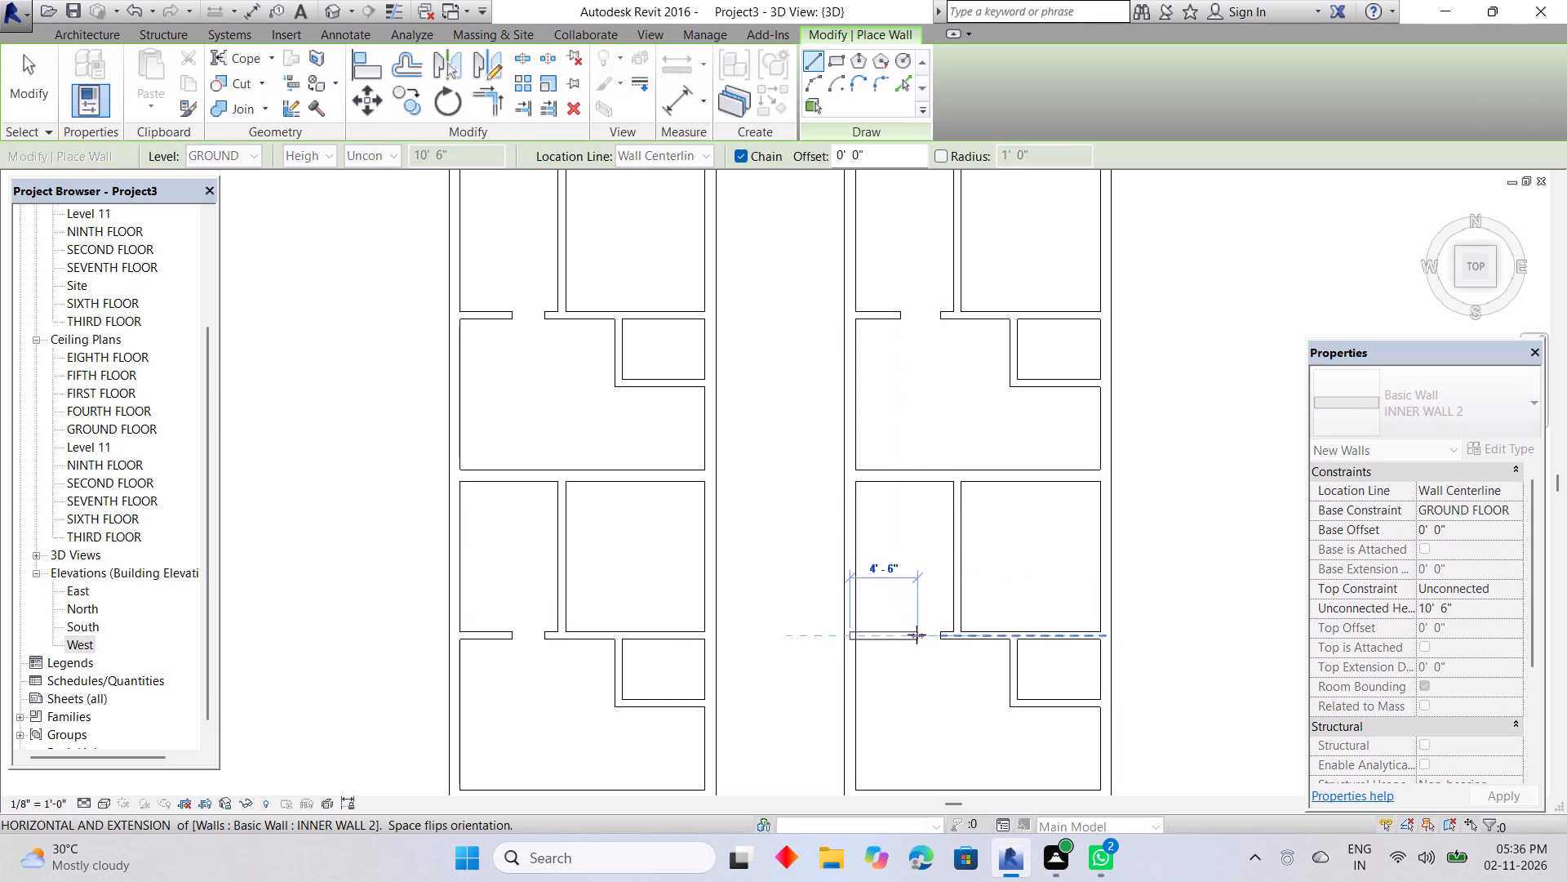
pyautogui.click(897, 636)
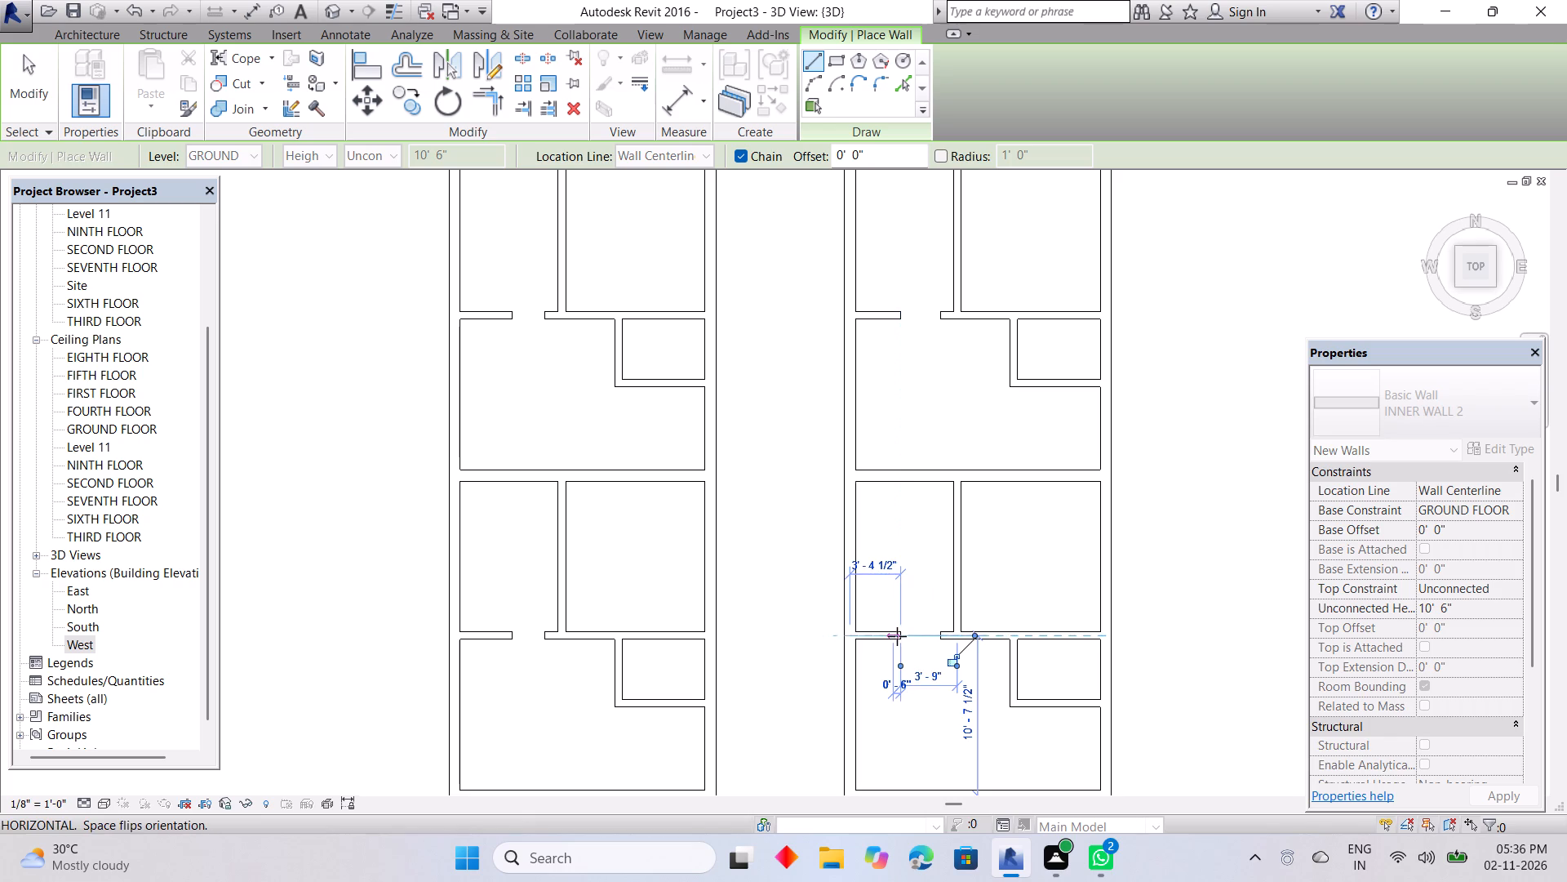
pyautogui.press('Escape')
pyautogui.scroll(-6, 928, 659)
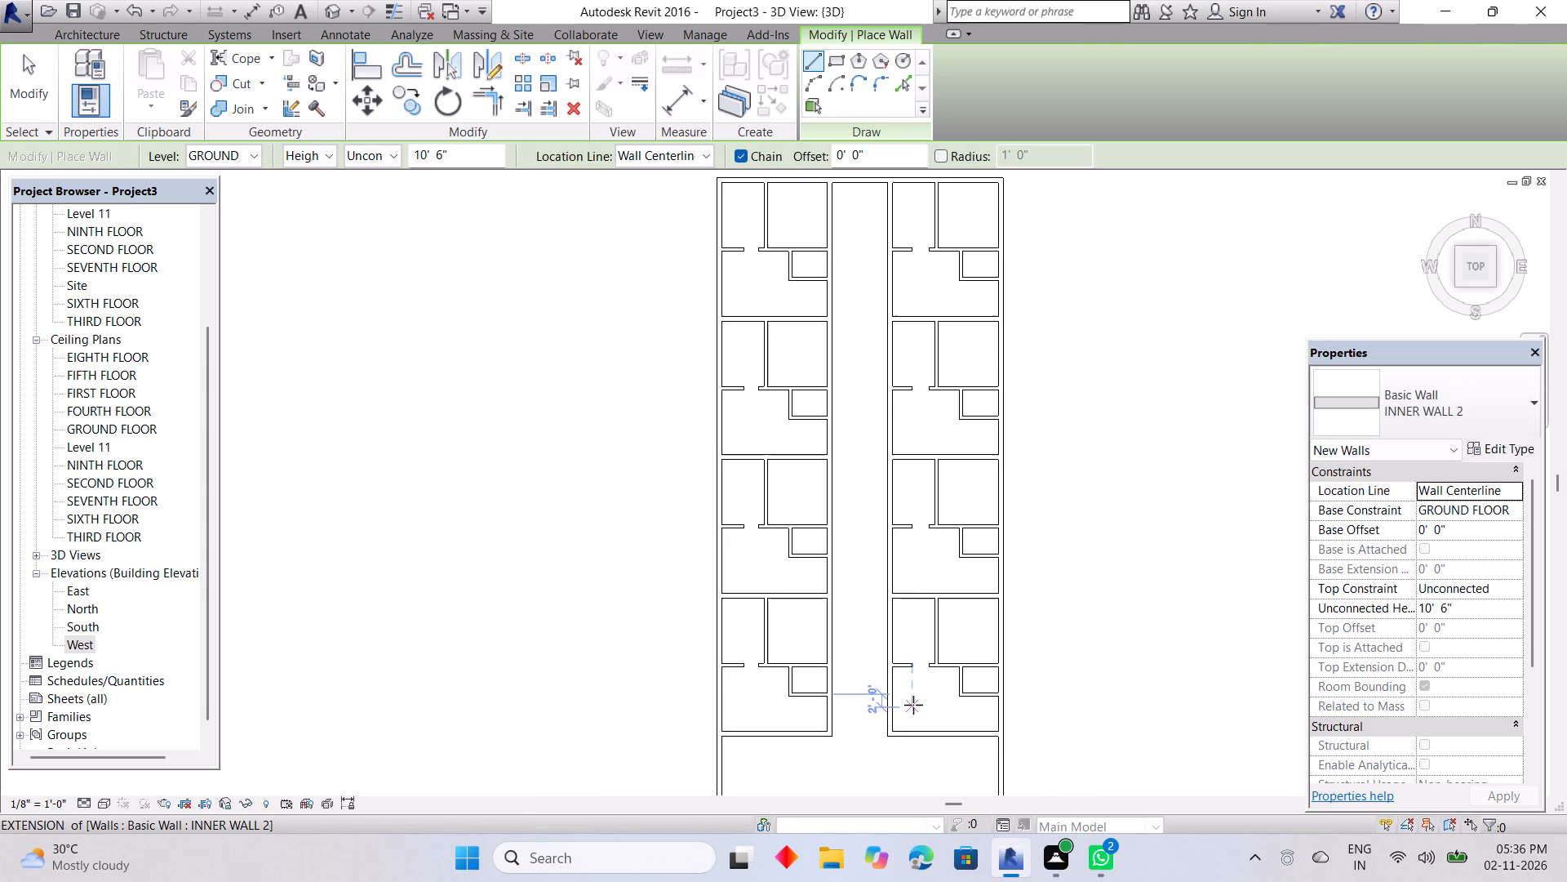
pyautogui.press('Escape')
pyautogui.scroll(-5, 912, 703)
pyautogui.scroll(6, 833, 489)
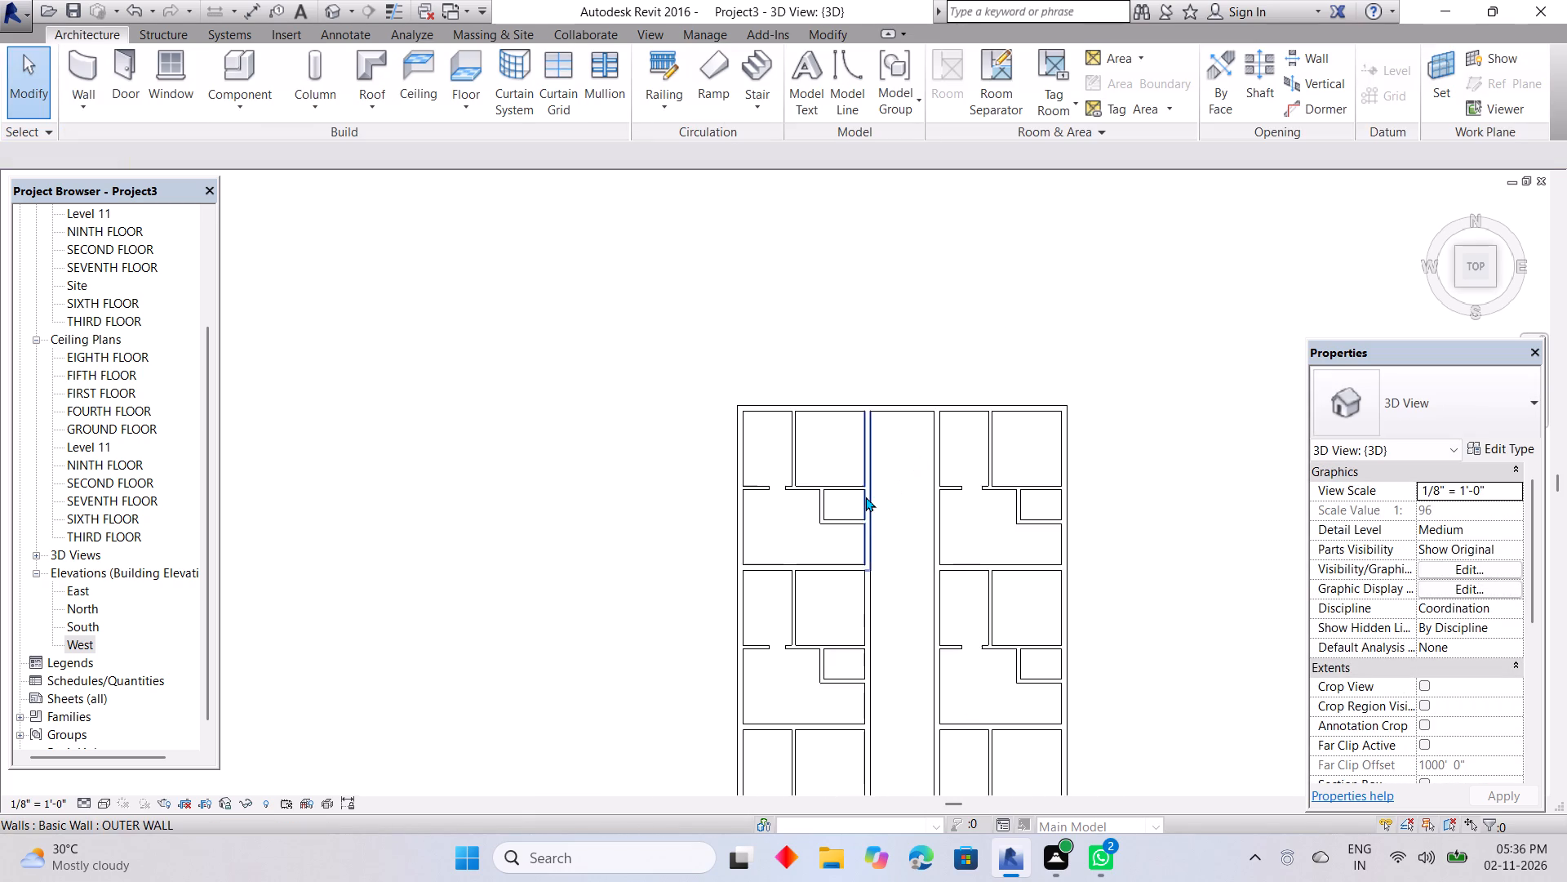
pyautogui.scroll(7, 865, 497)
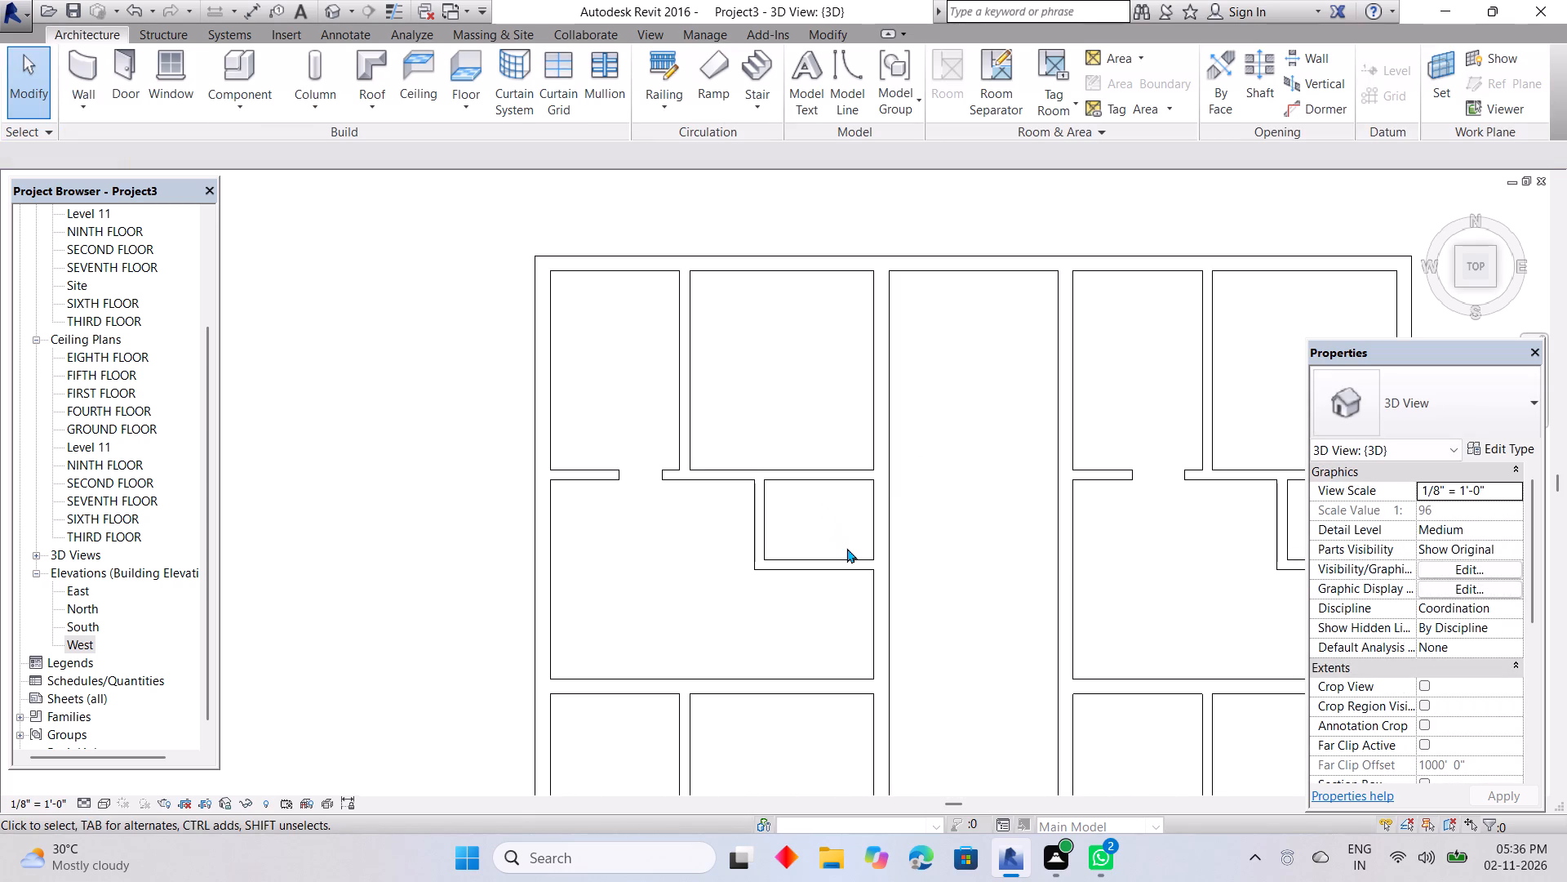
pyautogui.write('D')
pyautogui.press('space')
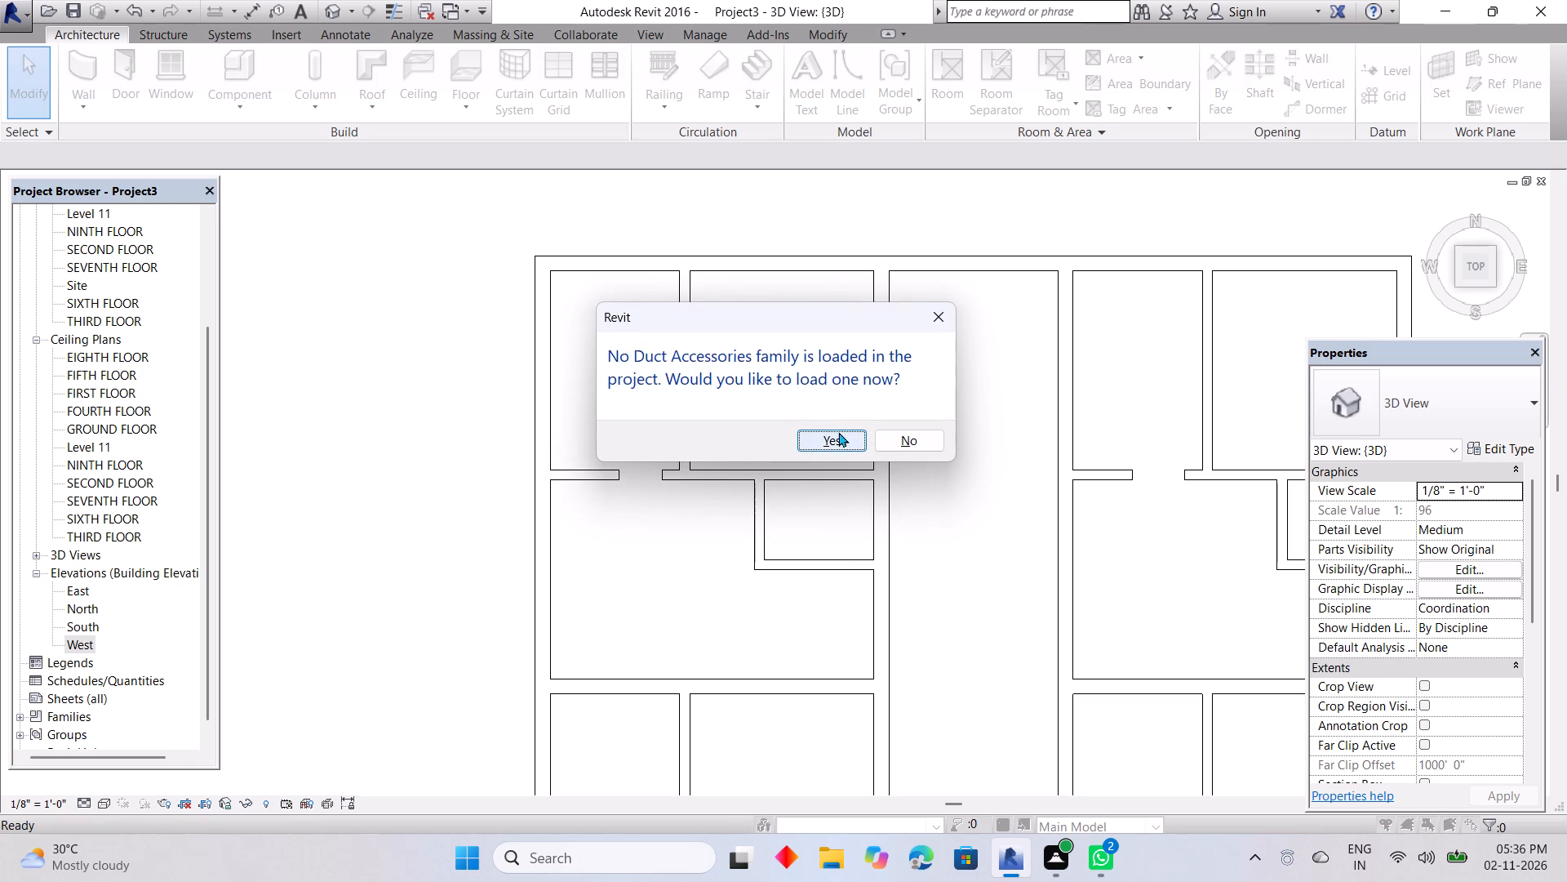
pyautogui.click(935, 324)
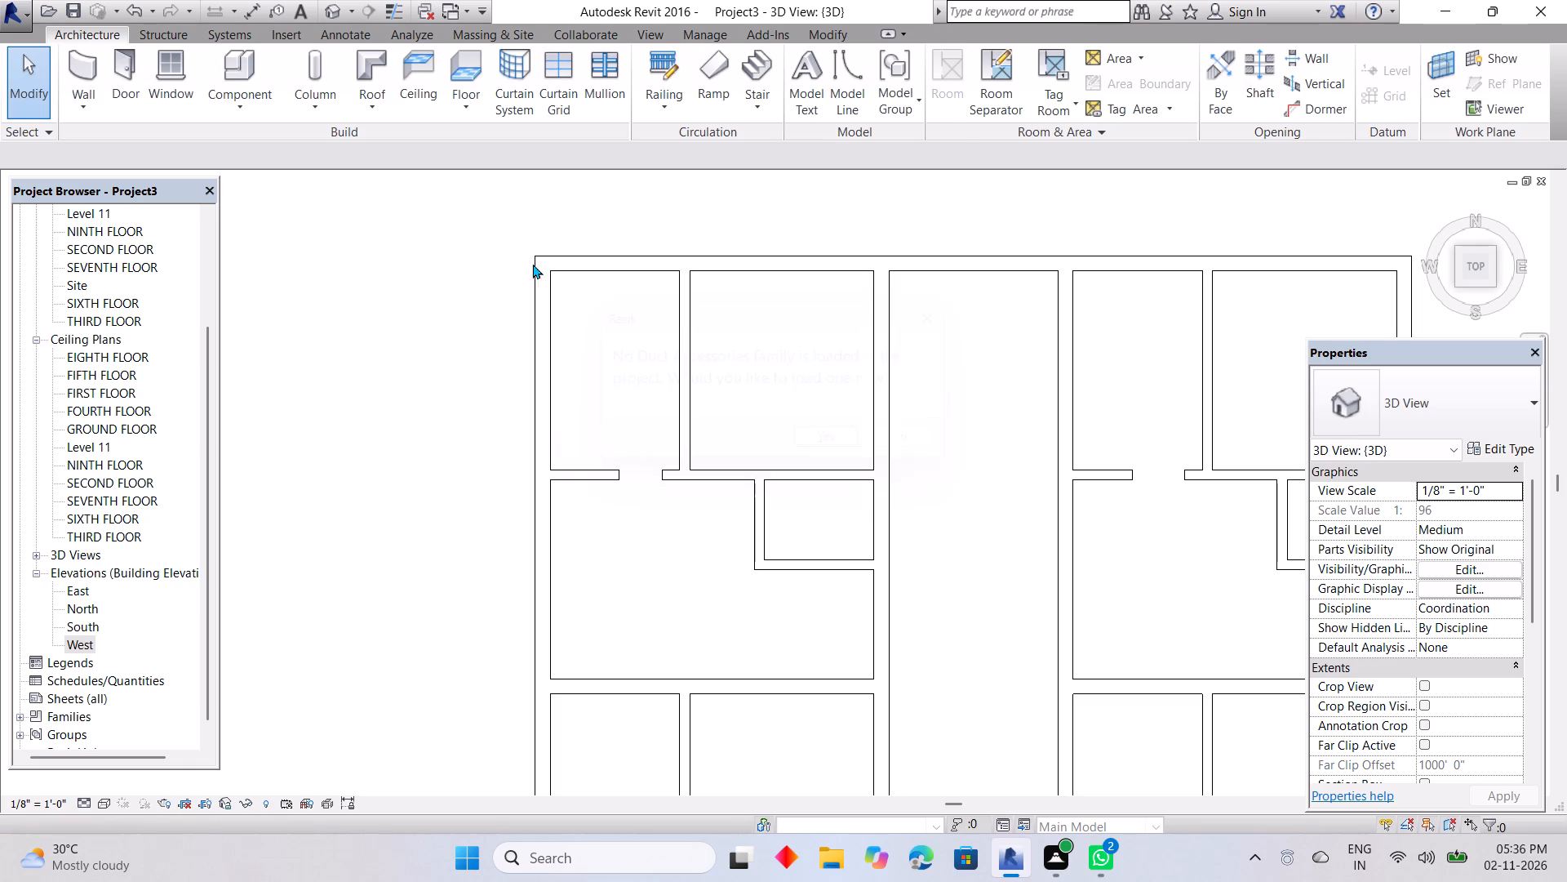
# Start placing a Single-Flush 36" x 84" door.
pyautogui.click(115, 81)
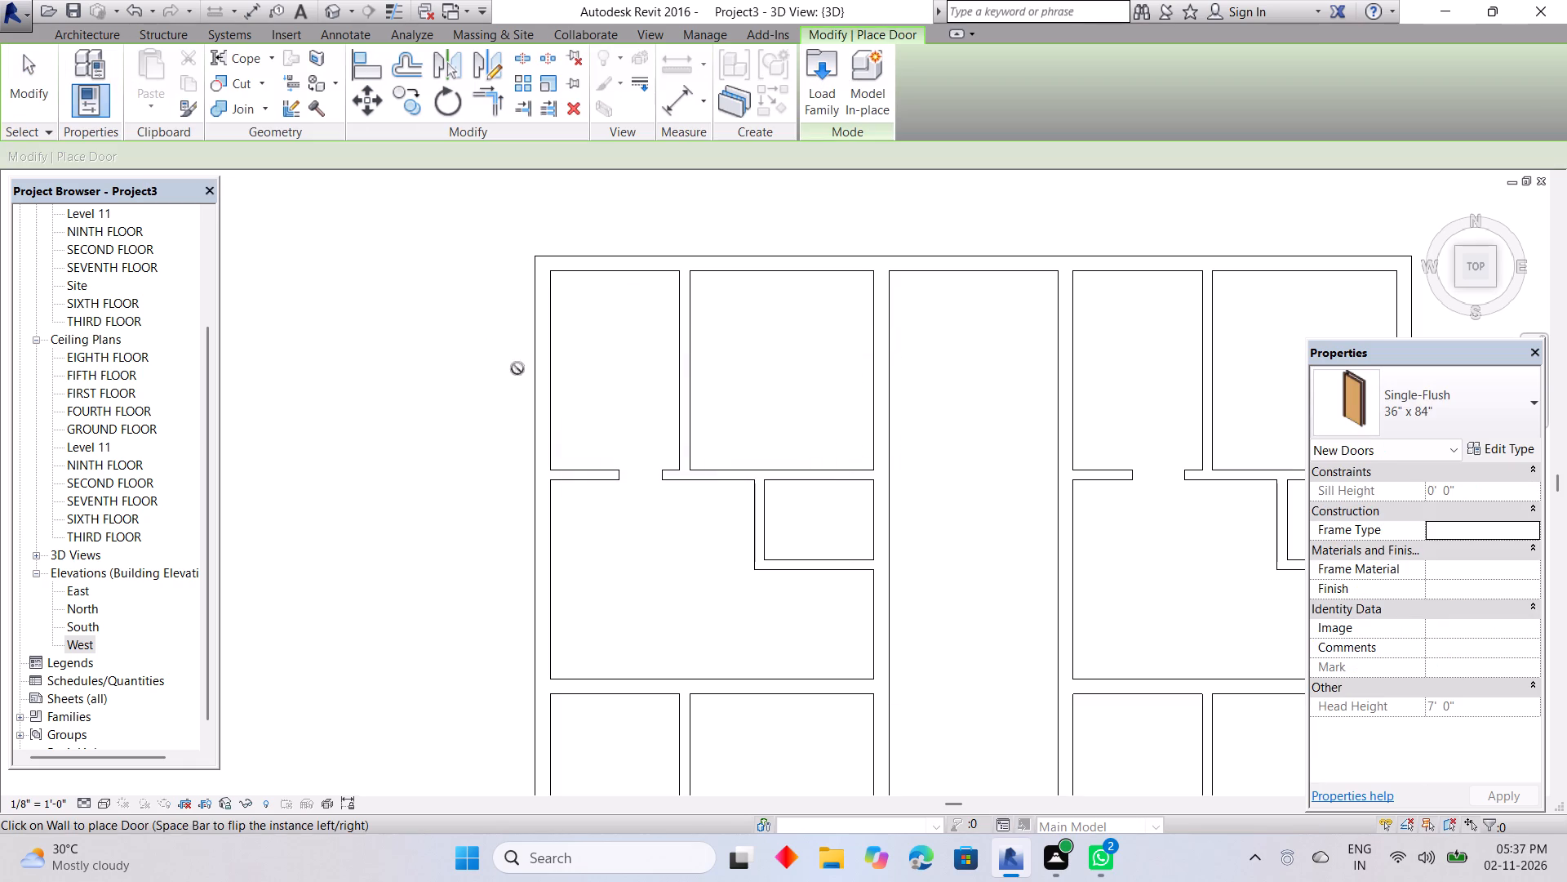
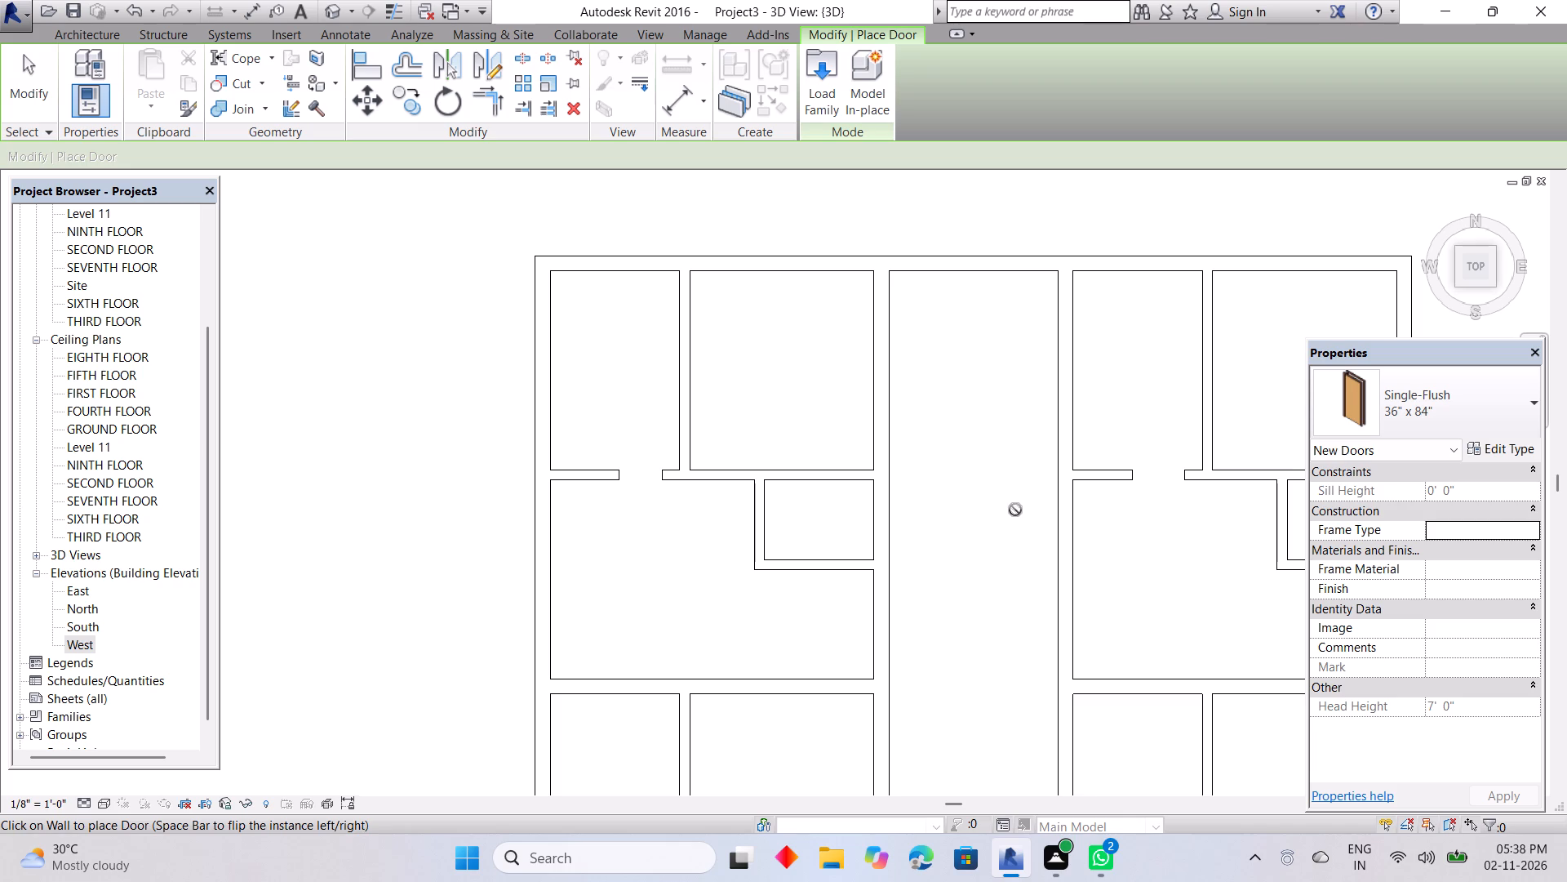
# Examine the inner wall between the door gap and the small room in the north-west unit as a location for the door.
pyautogui.scroll(7, 722, 483)
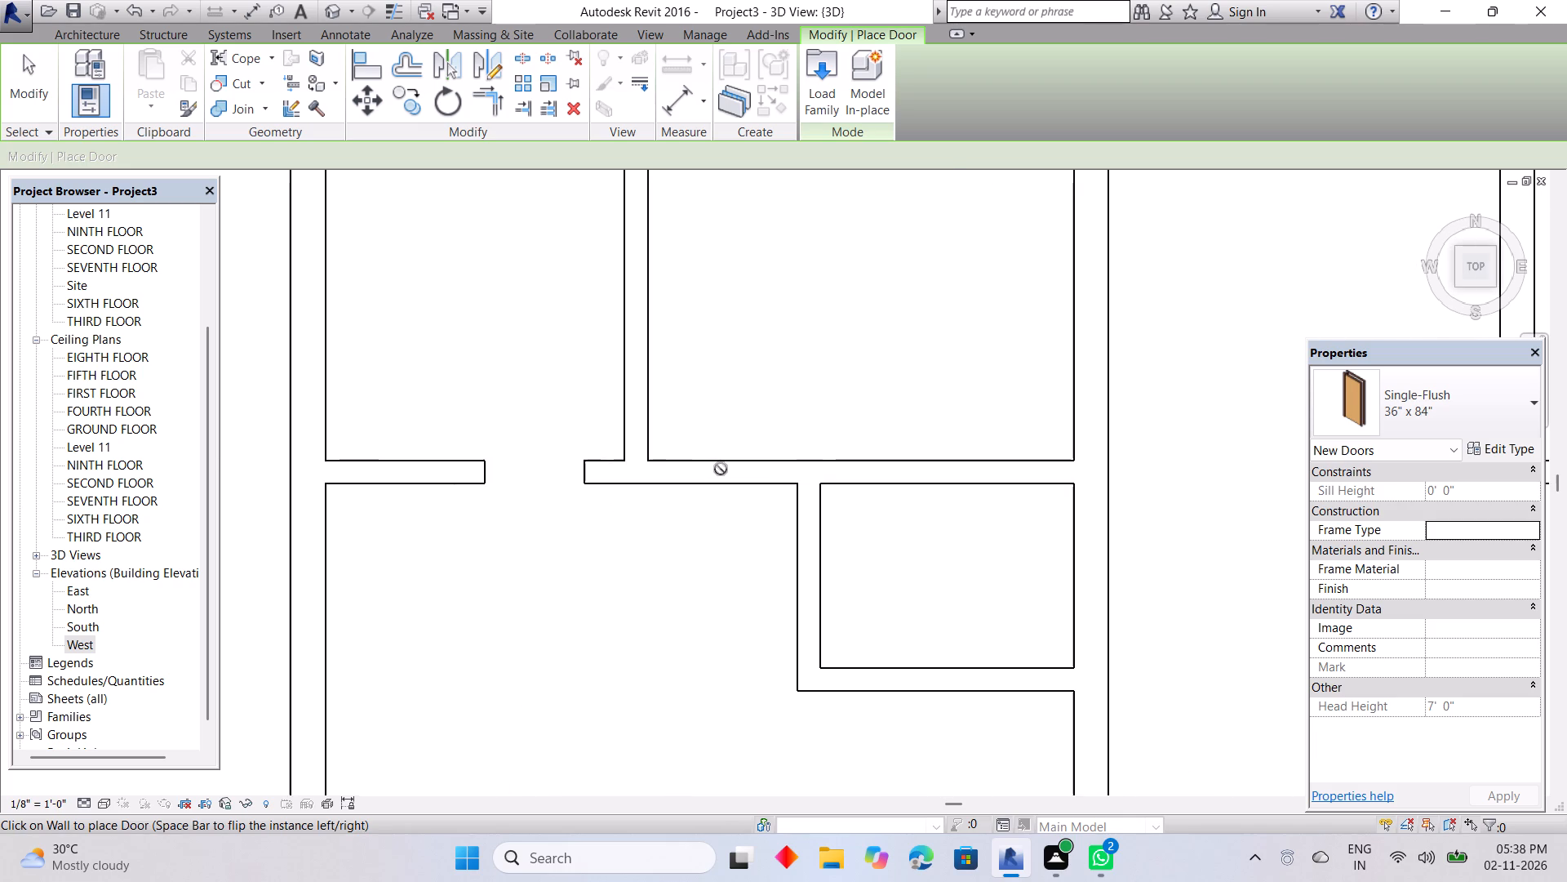
pyautogui.scroll(3, 719, 470)
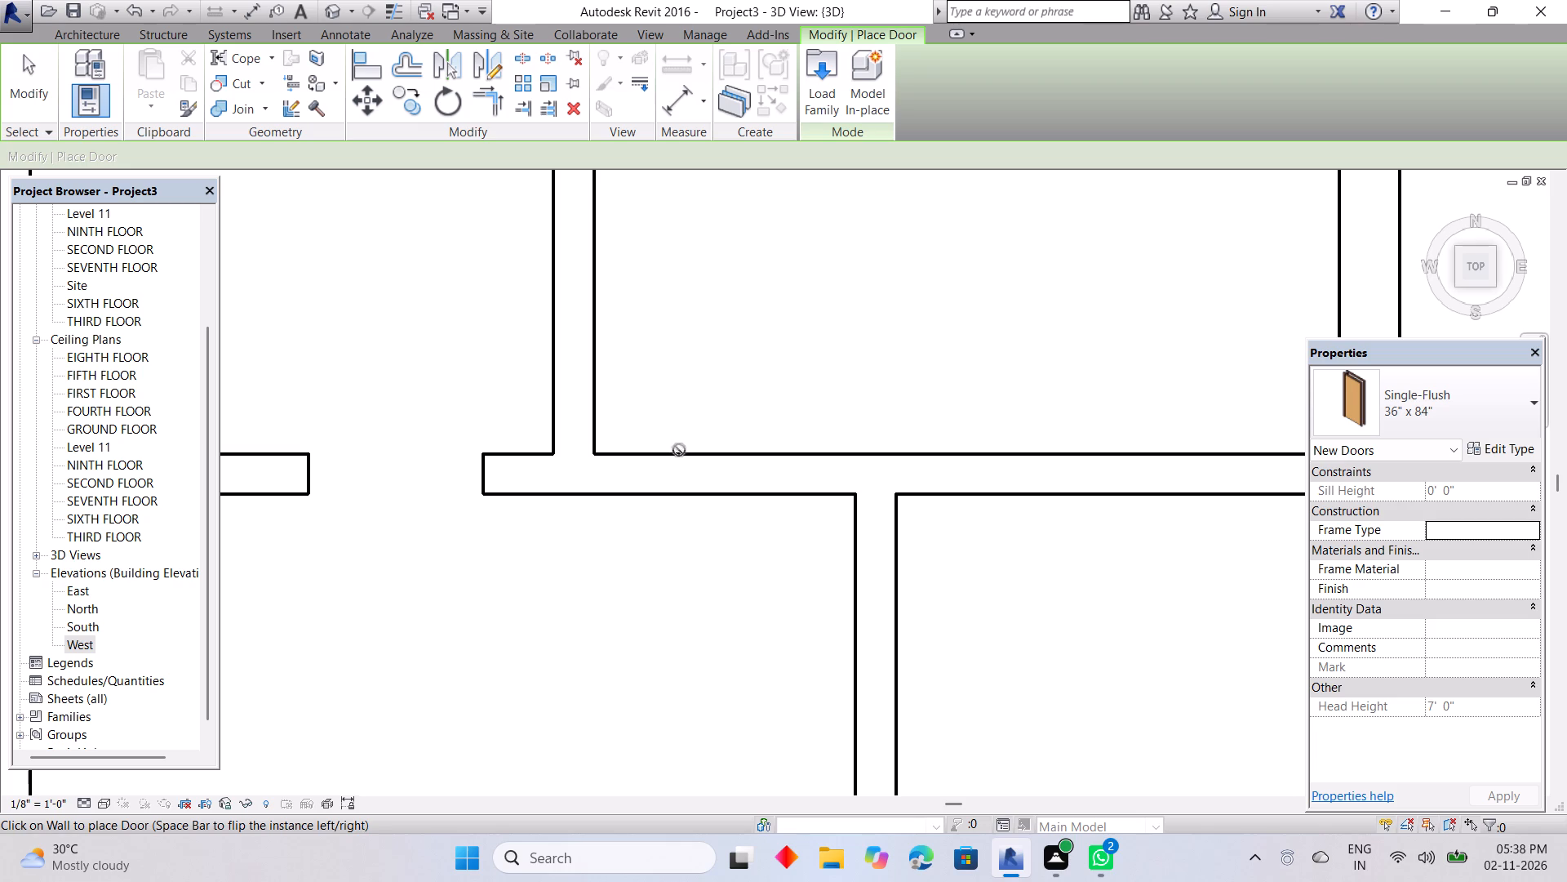
pyautogui.scroll(5, 678, 467)
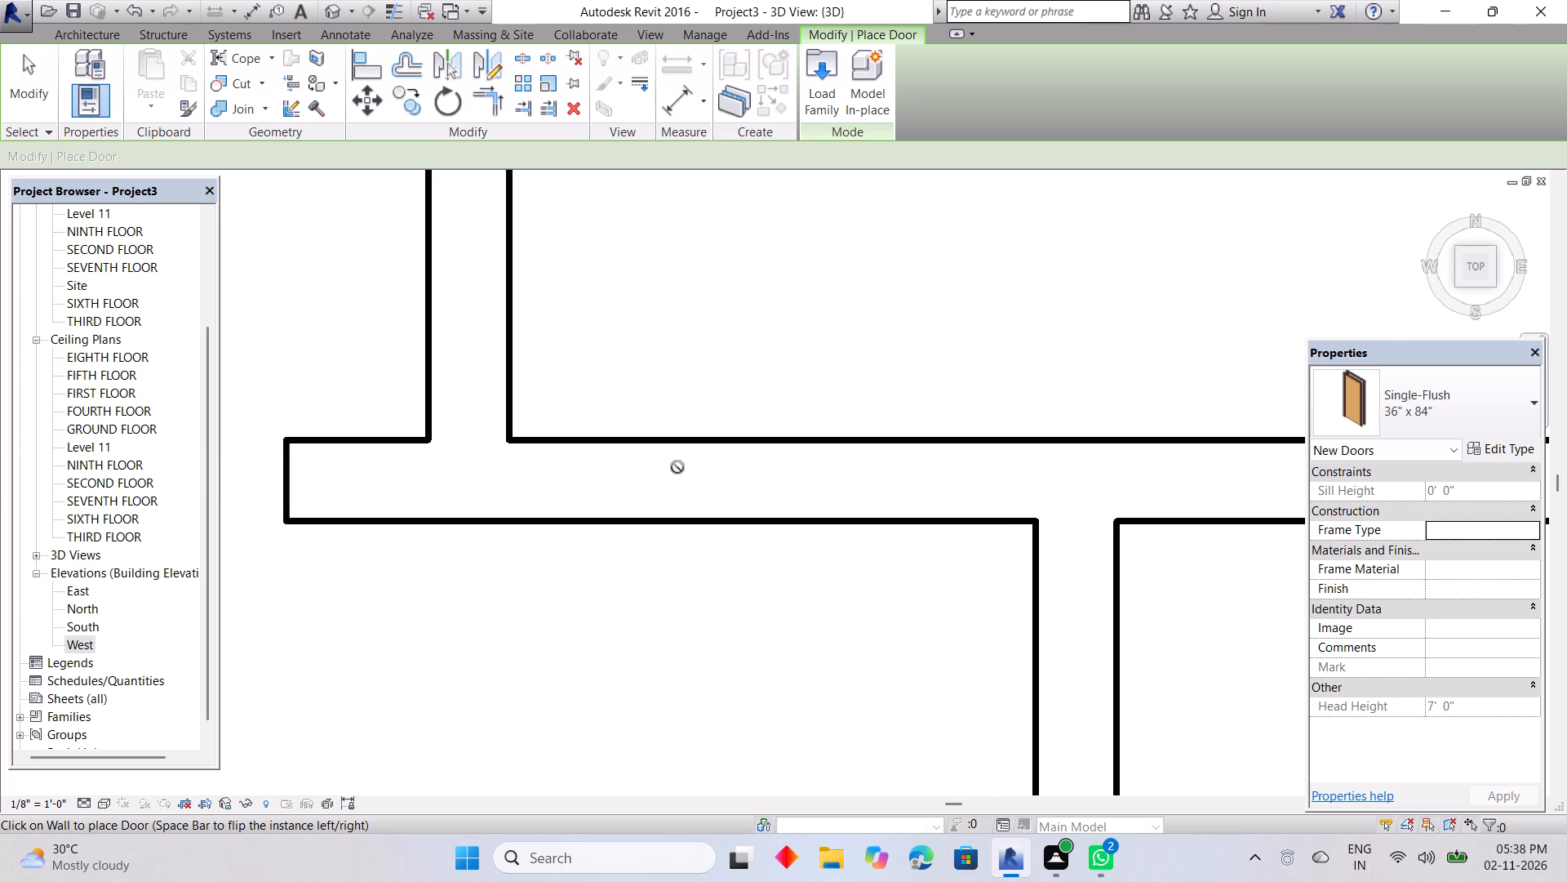
pyautogui.scroll(-13, 677, 467)
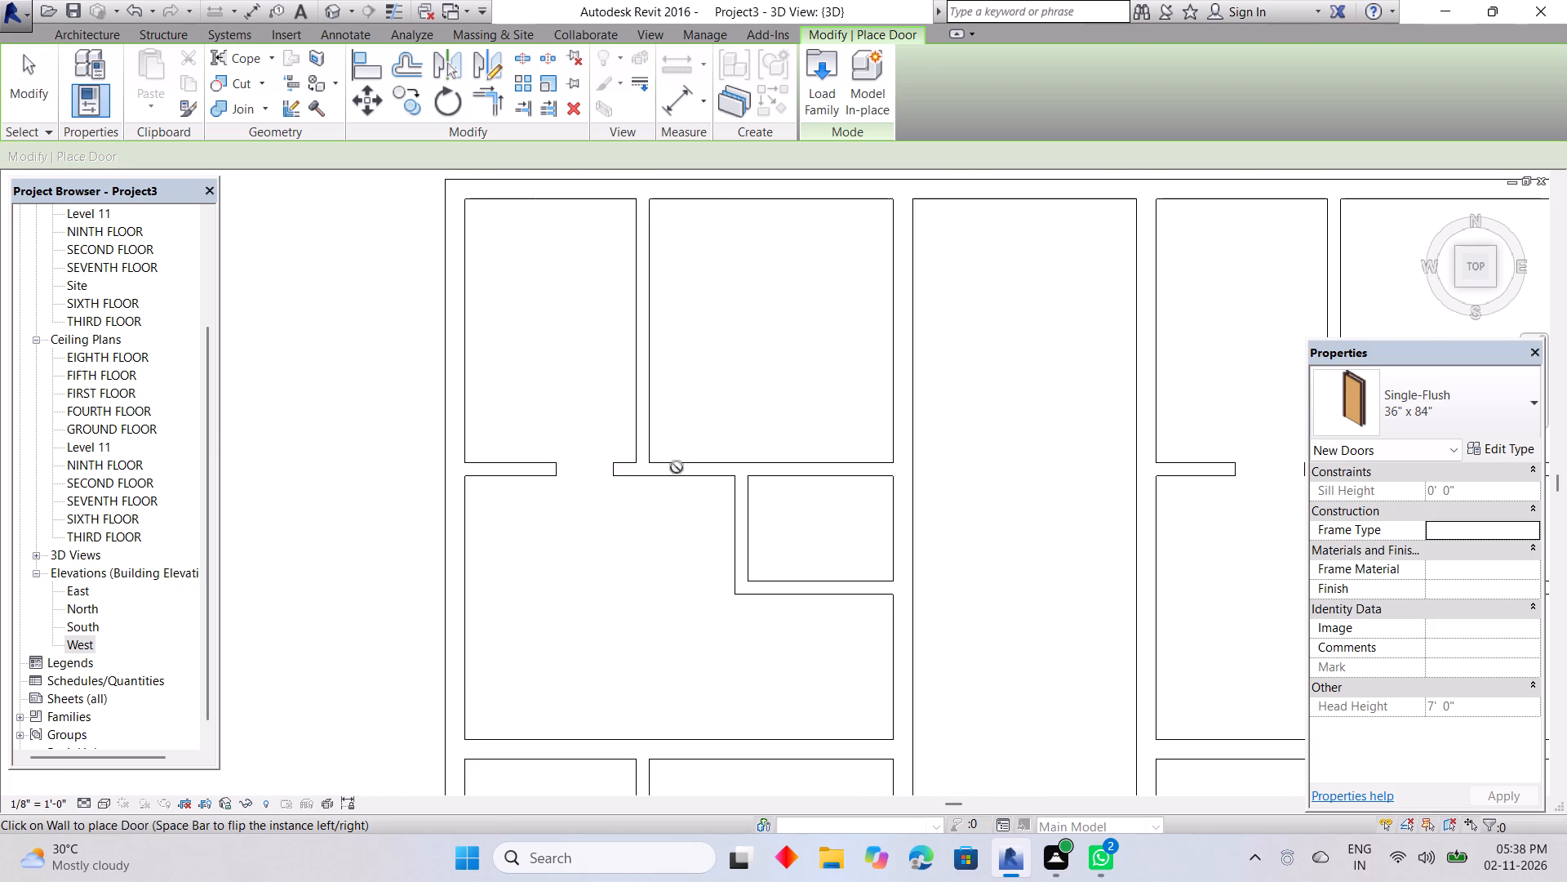
pyautogui.scroll(-4, 677, 467)
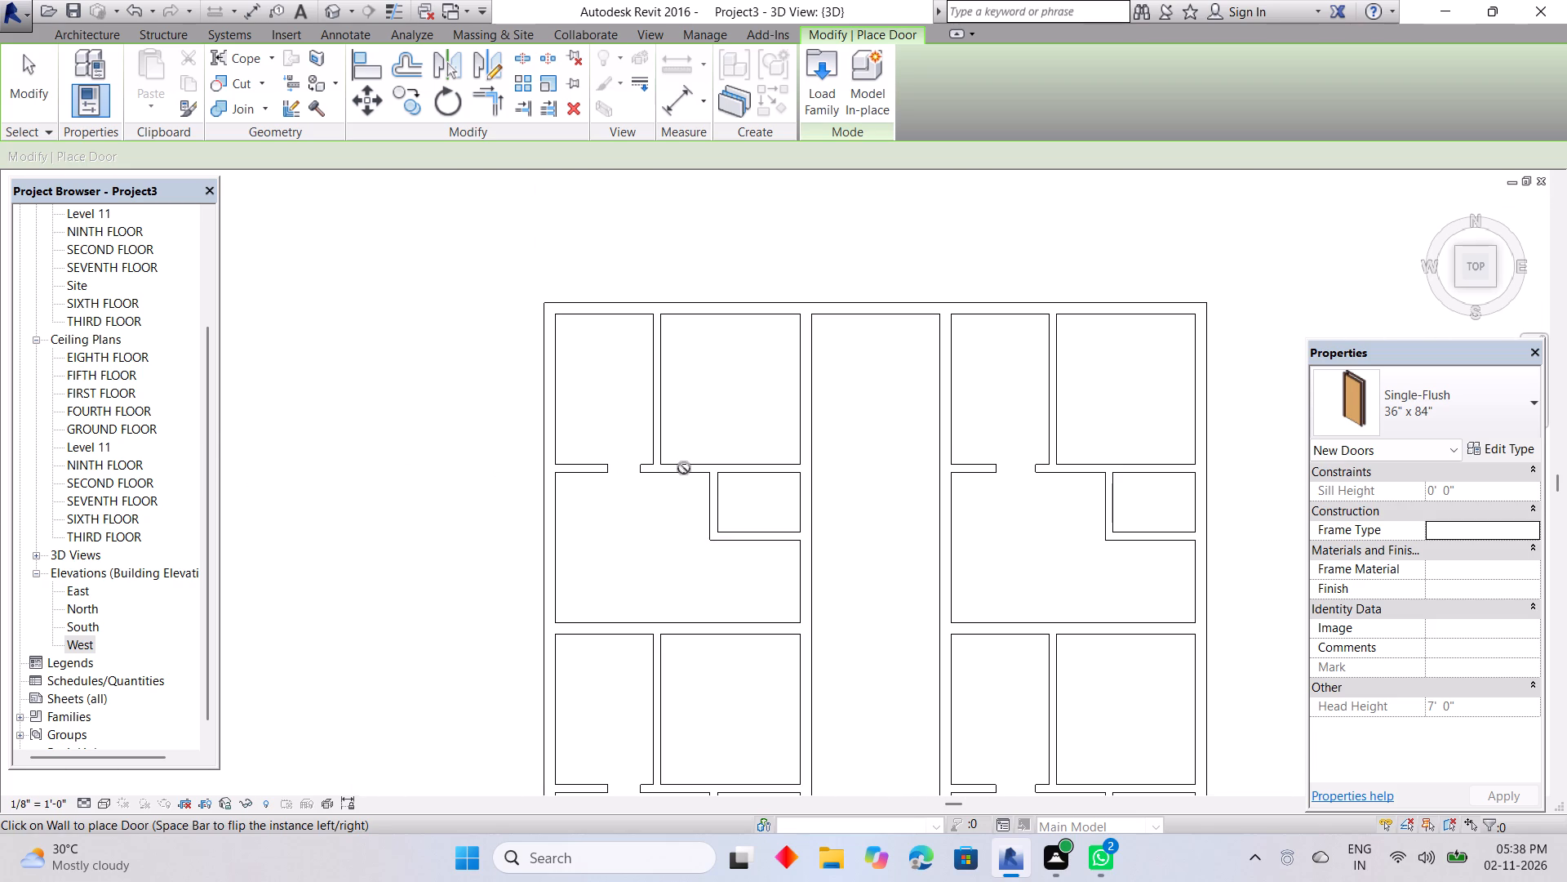
pyautogui.scroll(1, 693, 469)
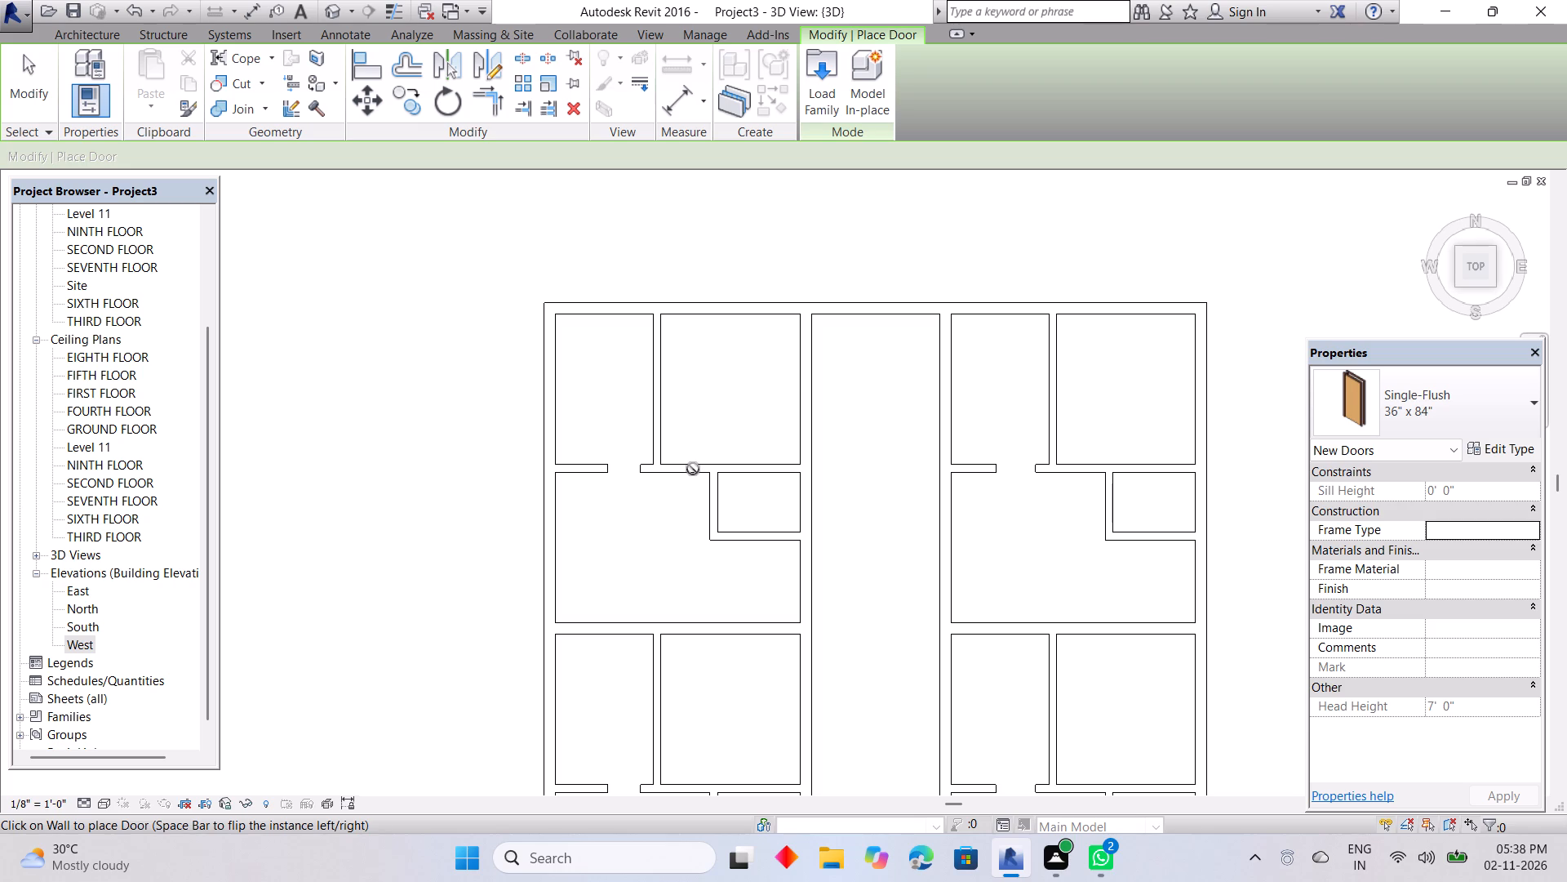
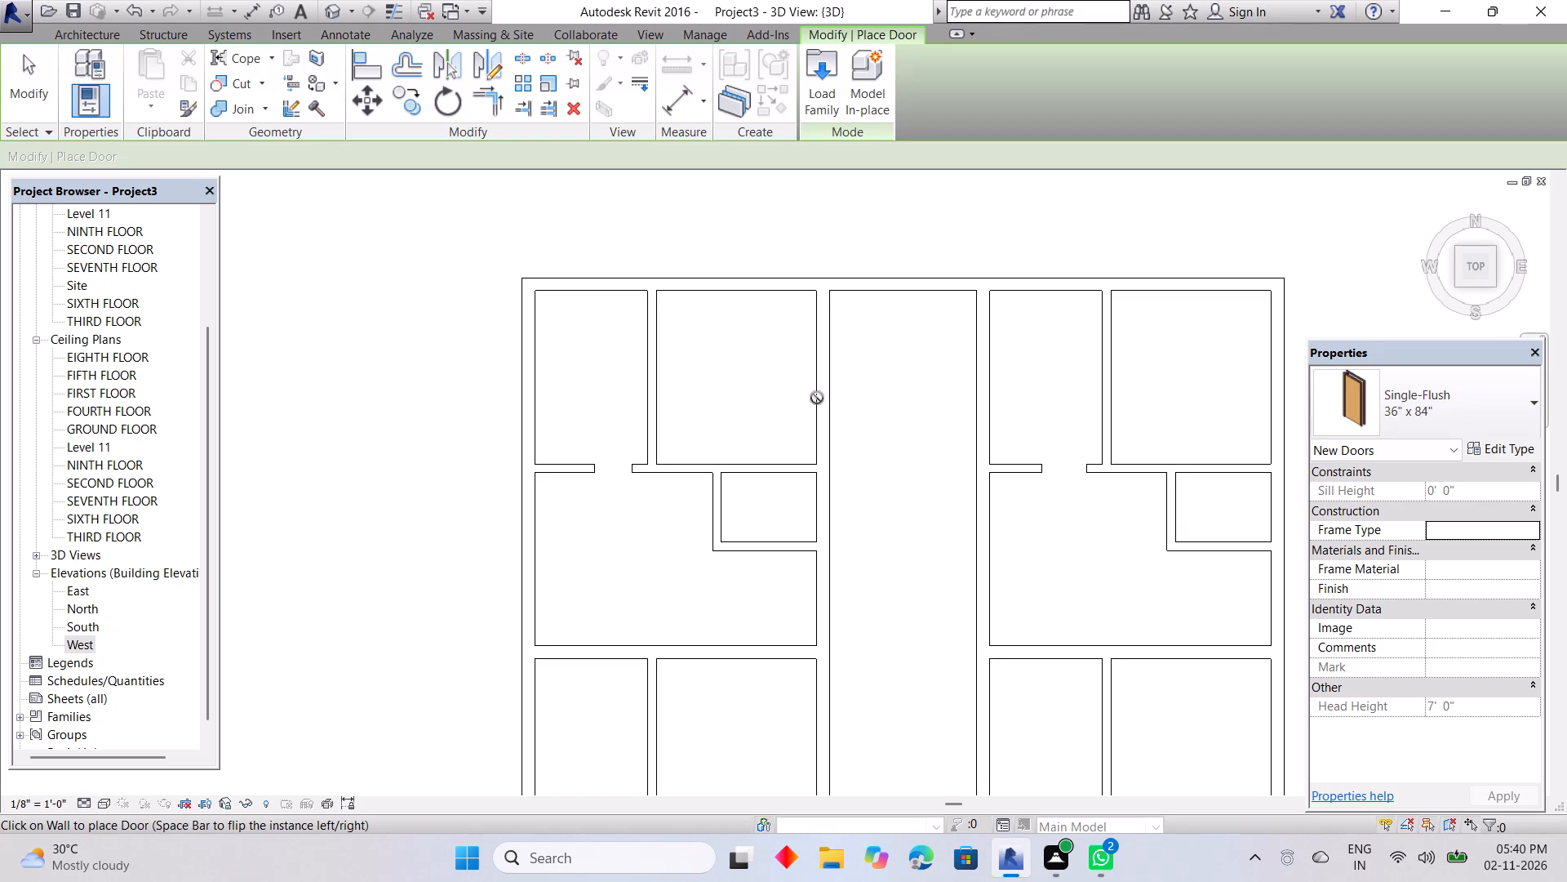
# Measure the building's overall east-west width between the outer faces of the east and west outer walls.
pyautogui.press('Escape')
pyautogui.scroll(-1, 825, 359)
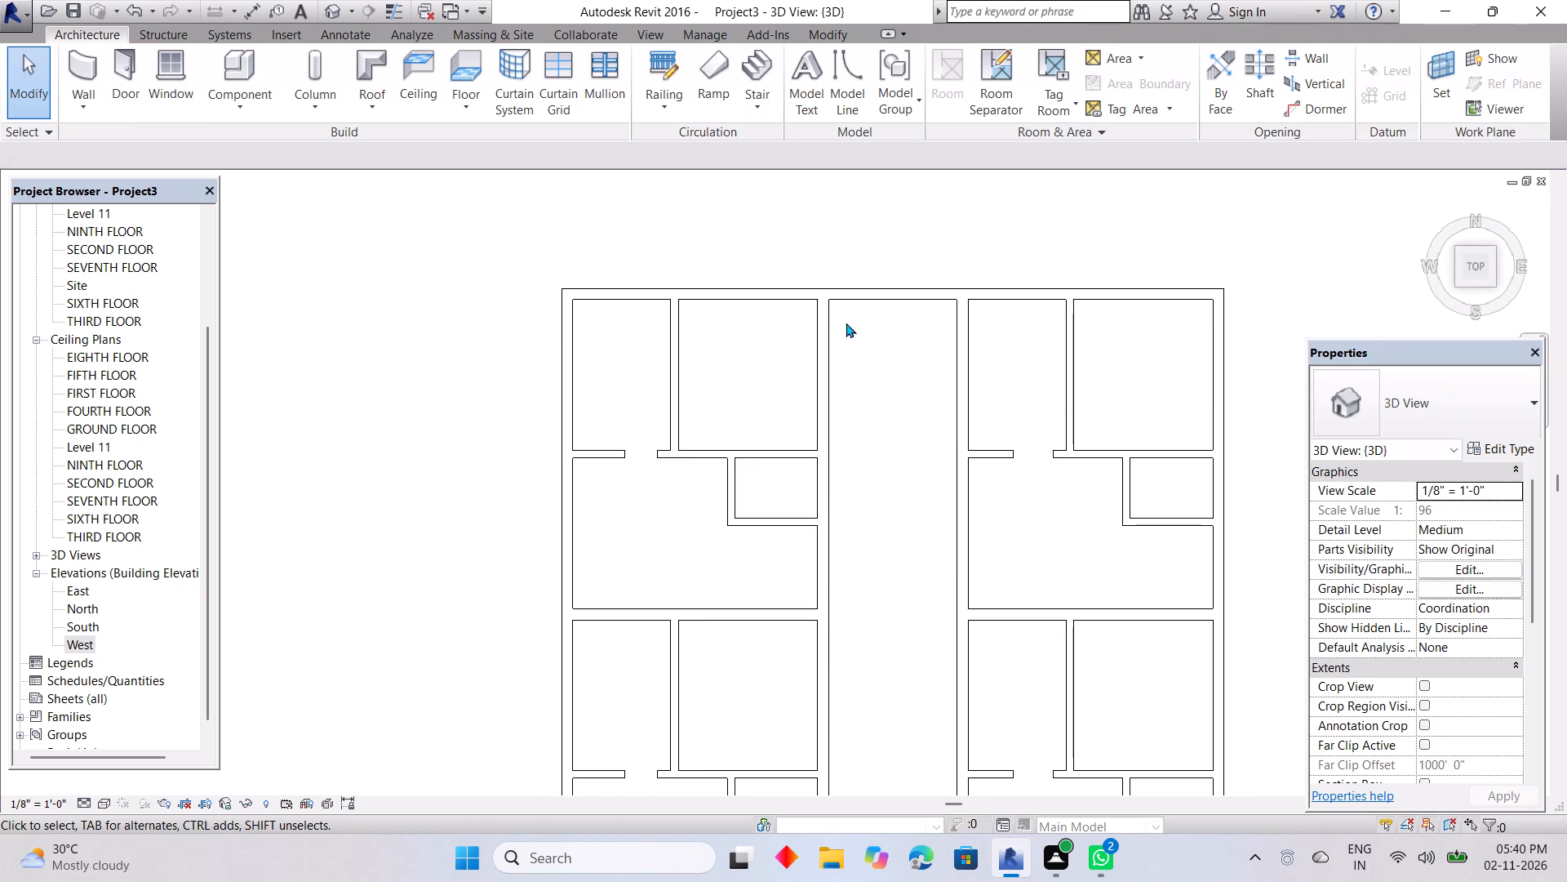
pyautogui.scroll(-3, 921, 319)
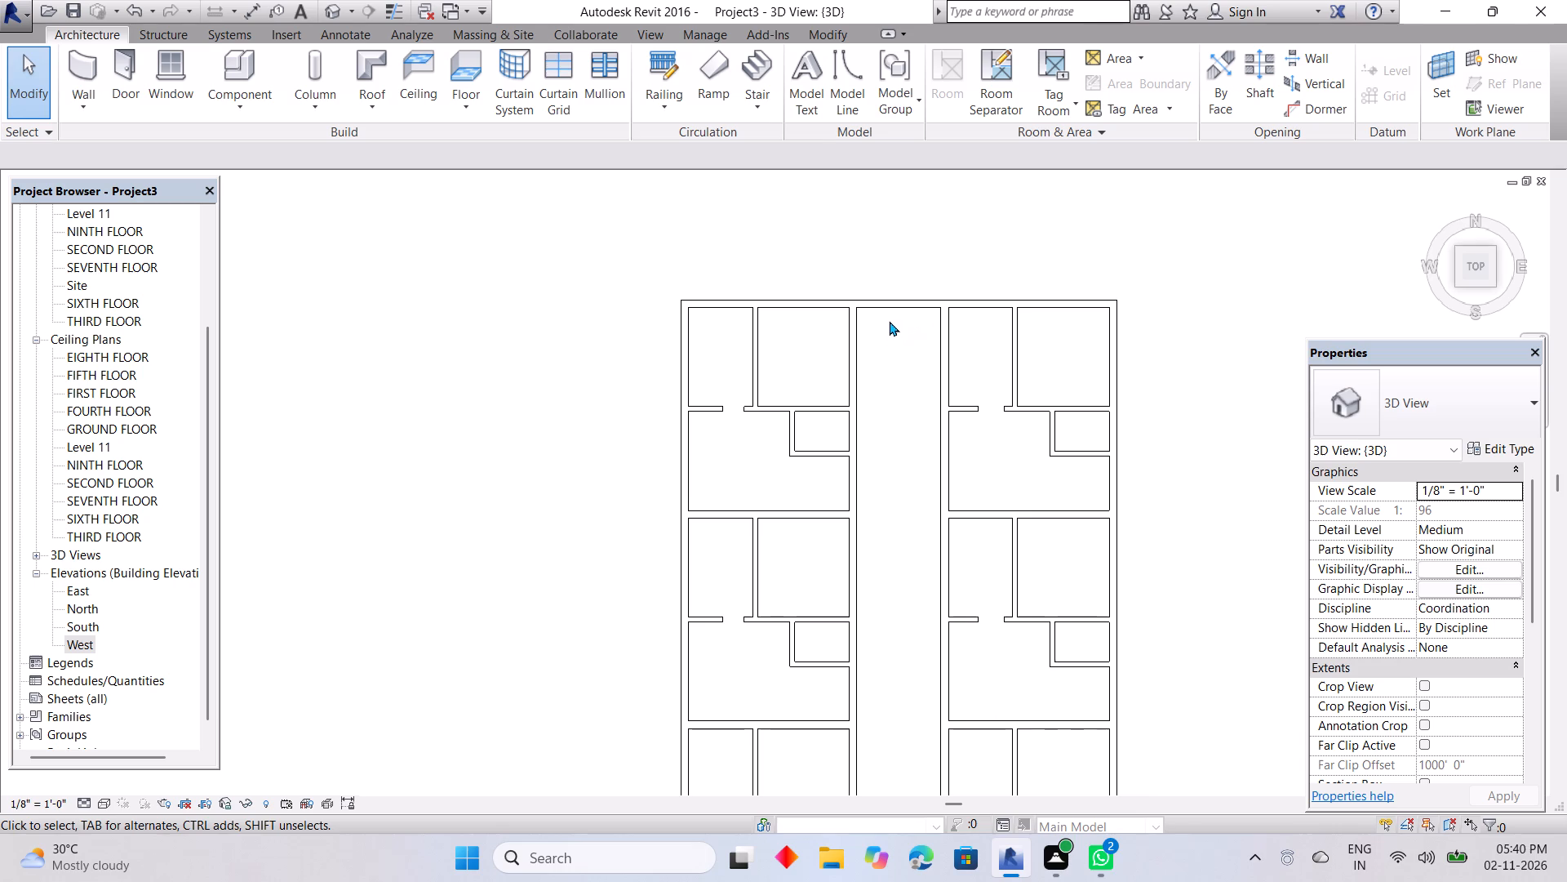
pyautogui.click(889, 303)
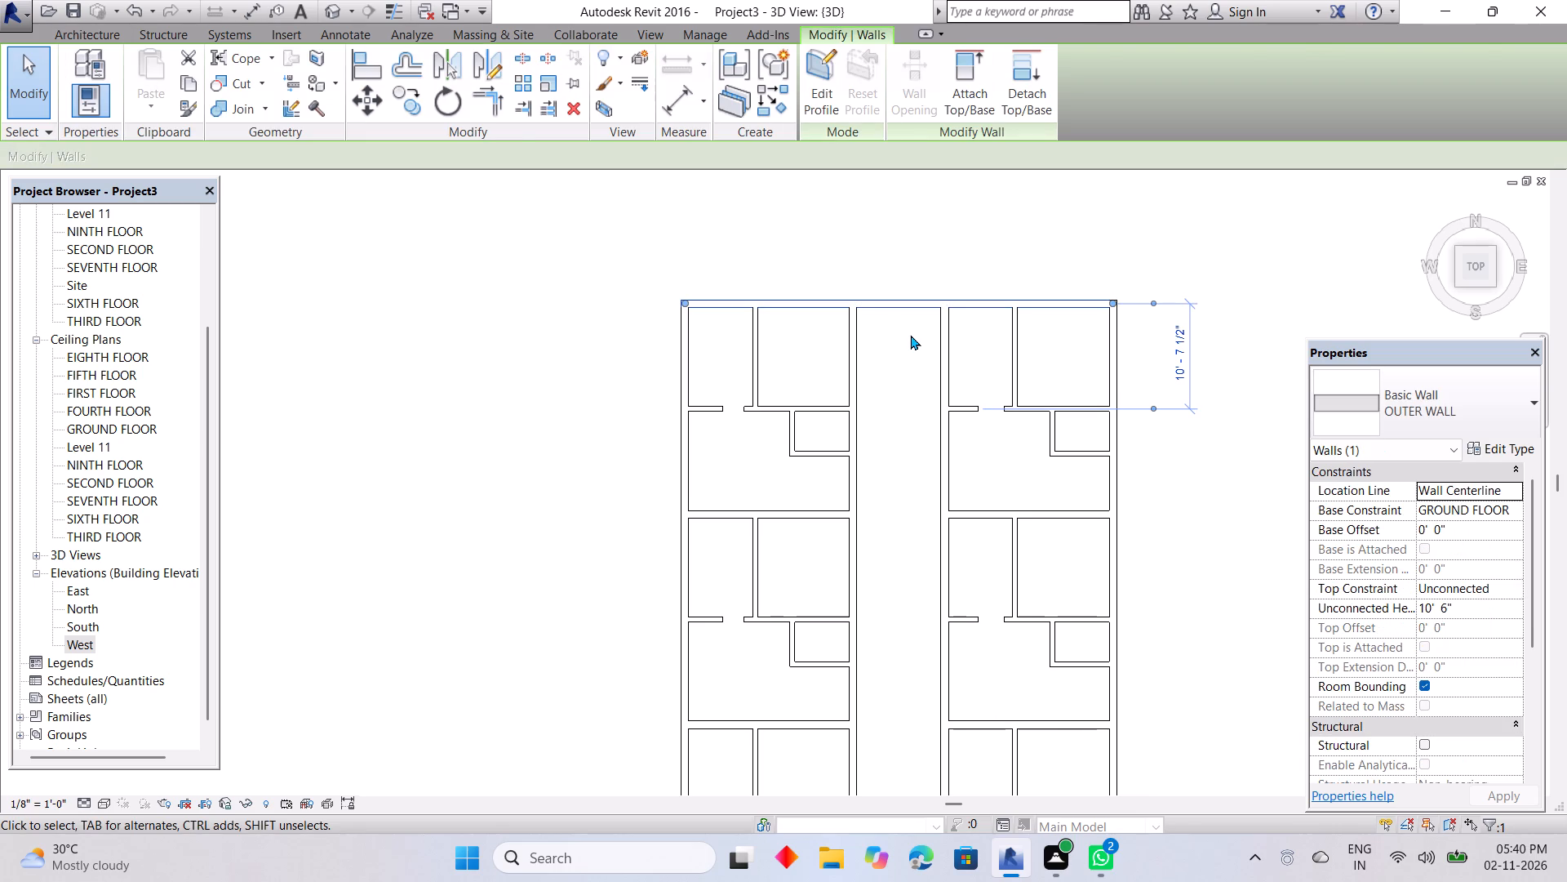
pyautogui.press('Escape')
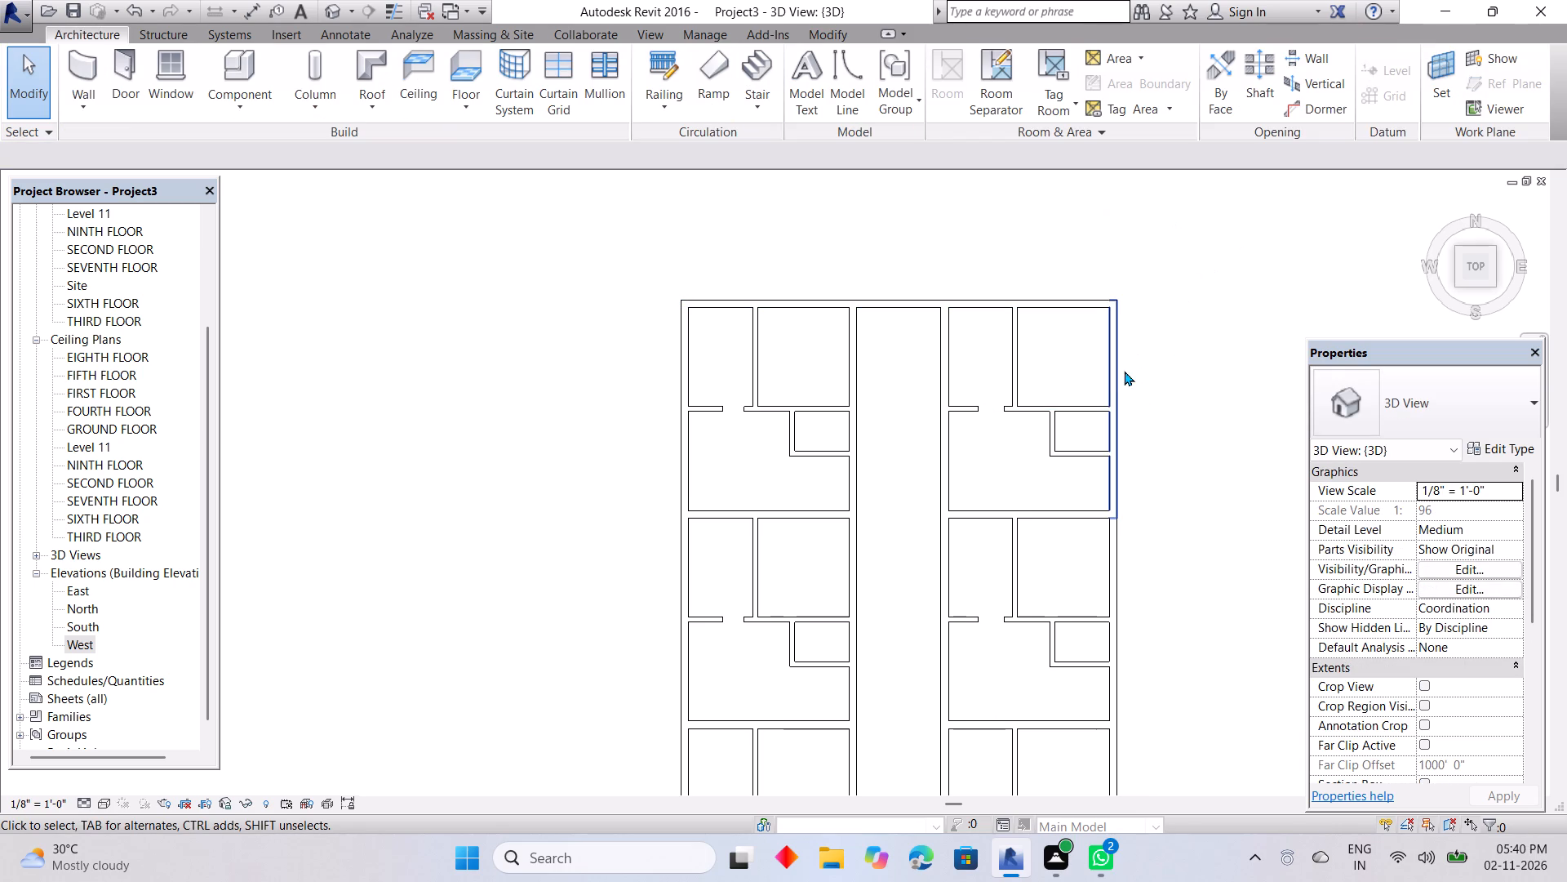
pyautogui.click(1112, 310)
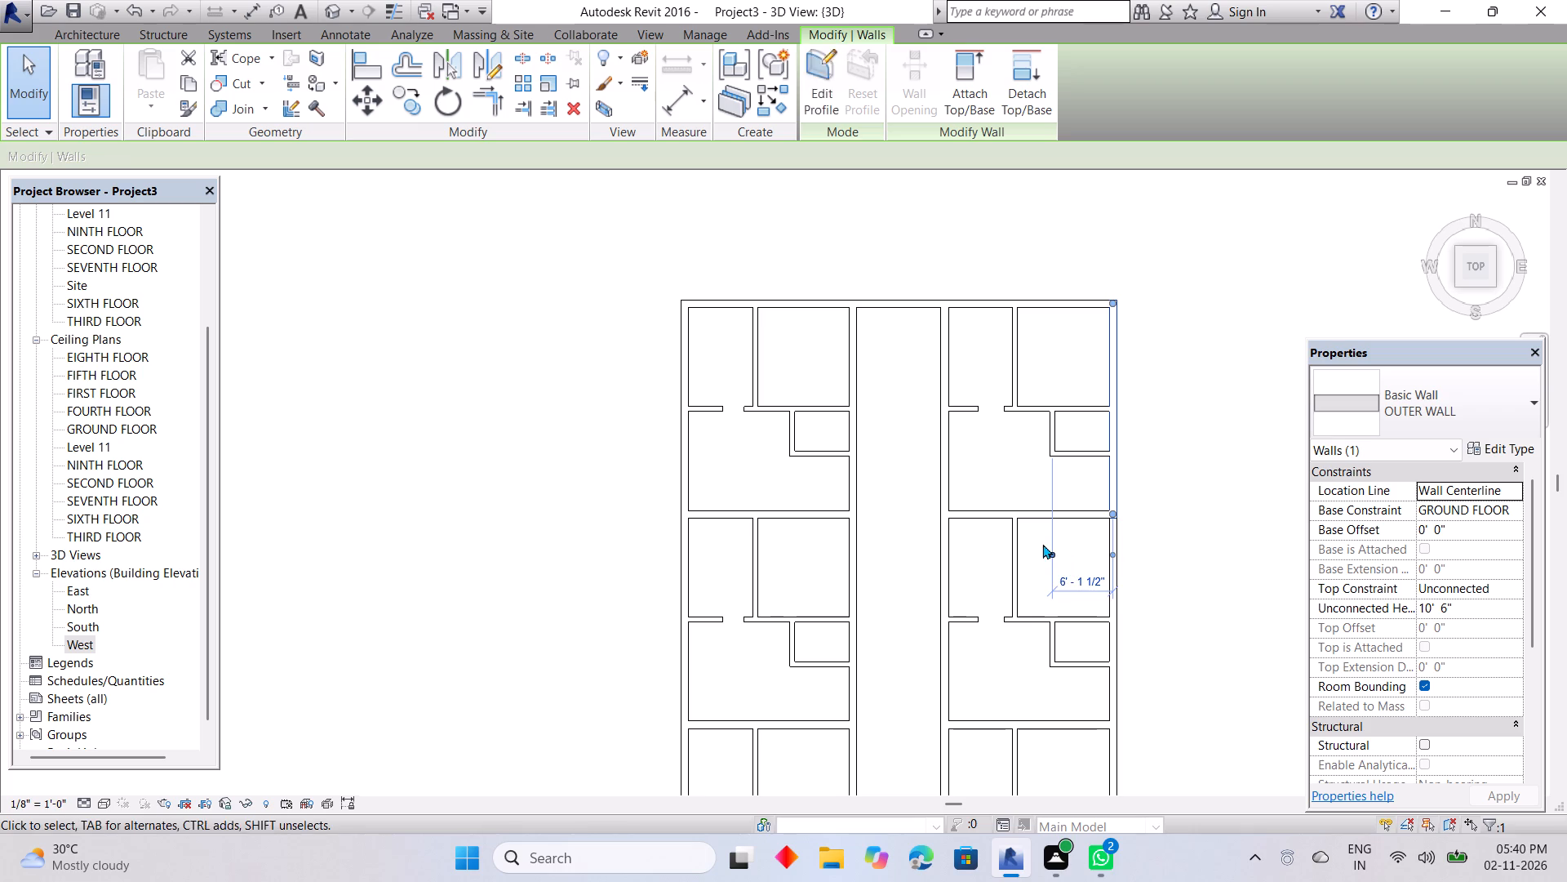
pyautogui.moveTo(1054, 552); pyautogui.dragTo(689, 580)
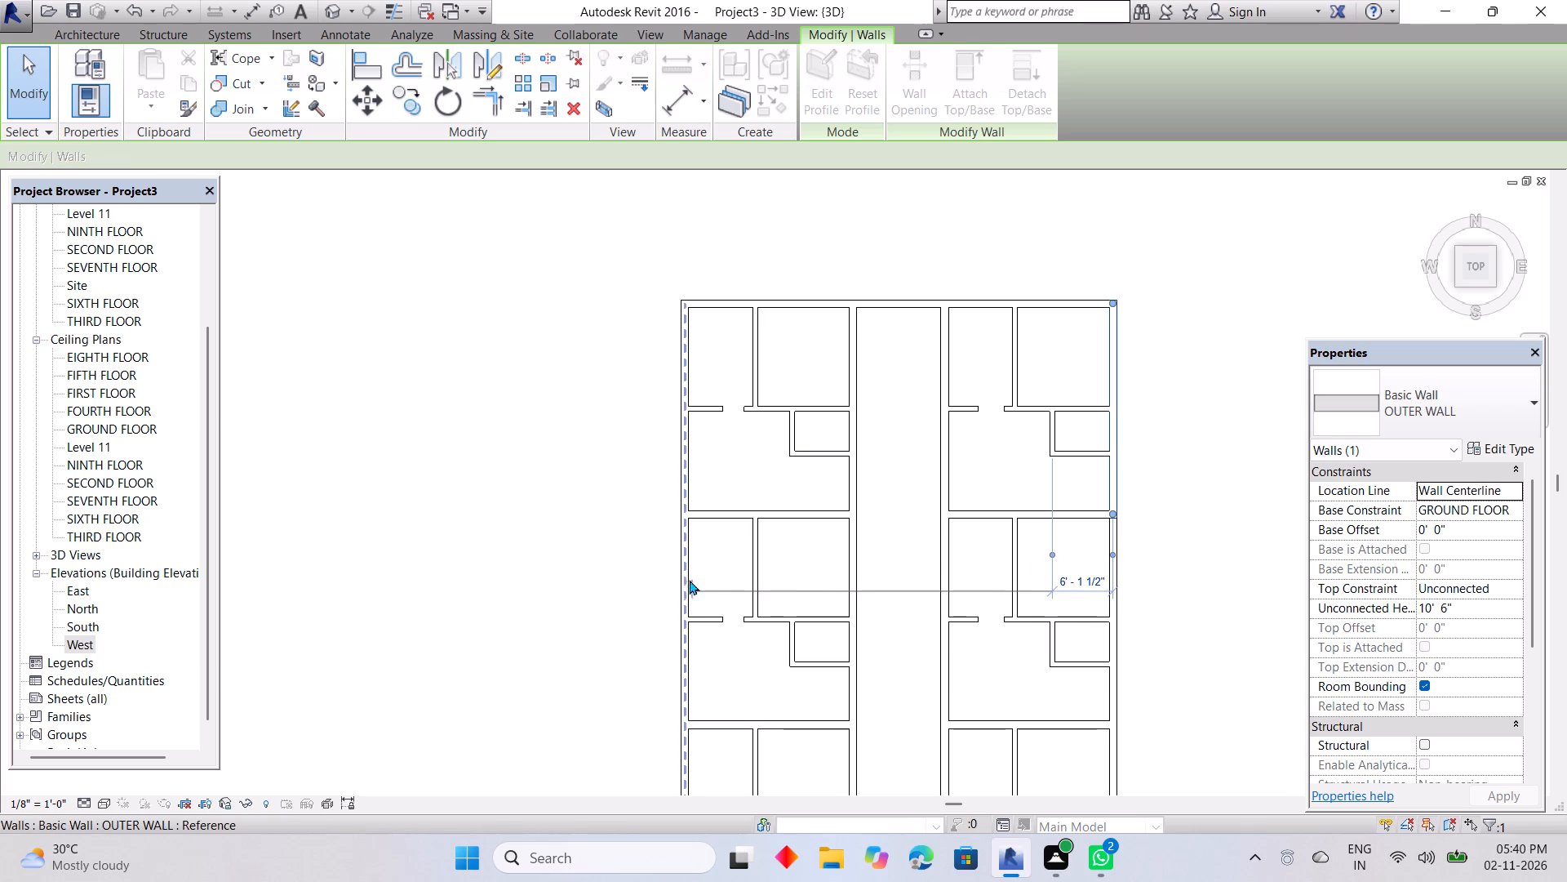
pyautogui.moveTo(689, 580); pyautogui.dragTo(685, 580)
pyautogui.click(682, 586)
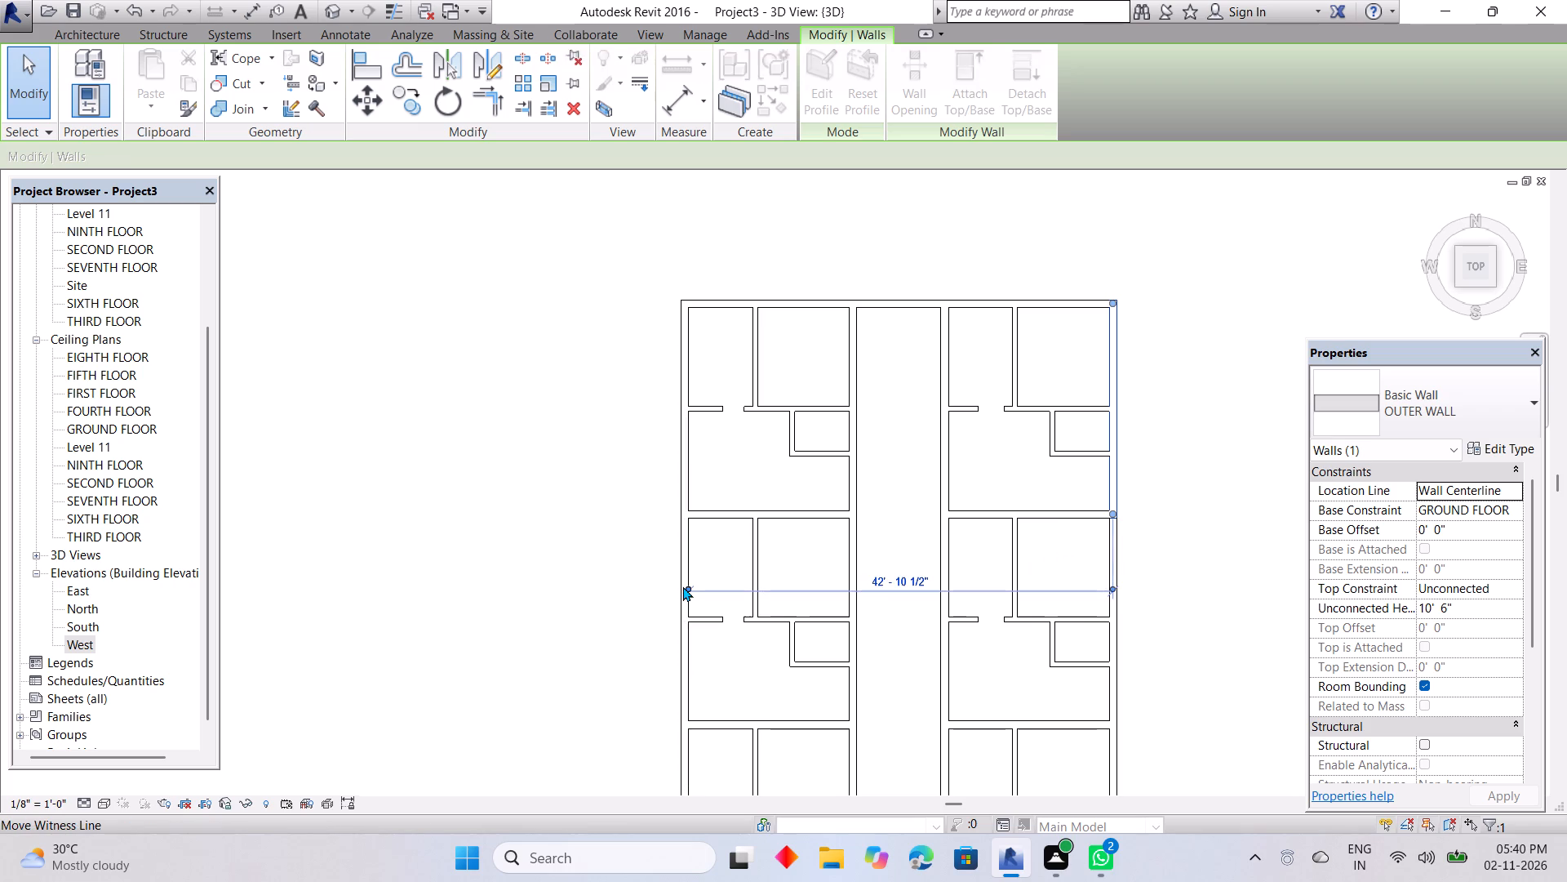
pyautogui.click(682, 586)
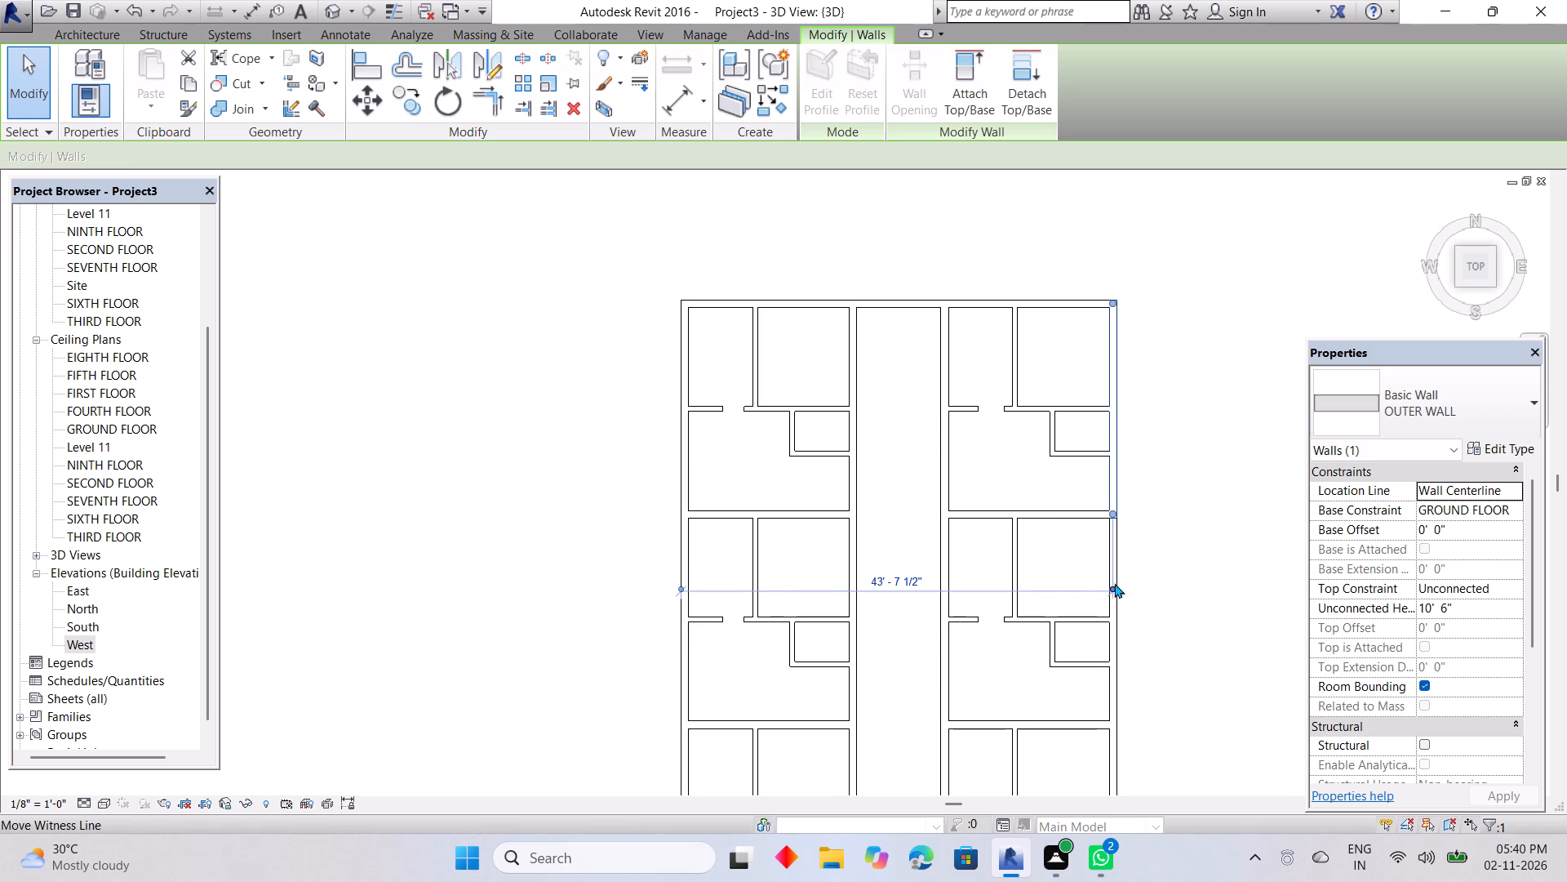
pyautogui.click(1111, 589)
# Examine the ground floor layout from the central corridor and both rows of units to the open space at the south end.
pyautogui.scroll(6, 965, 632)
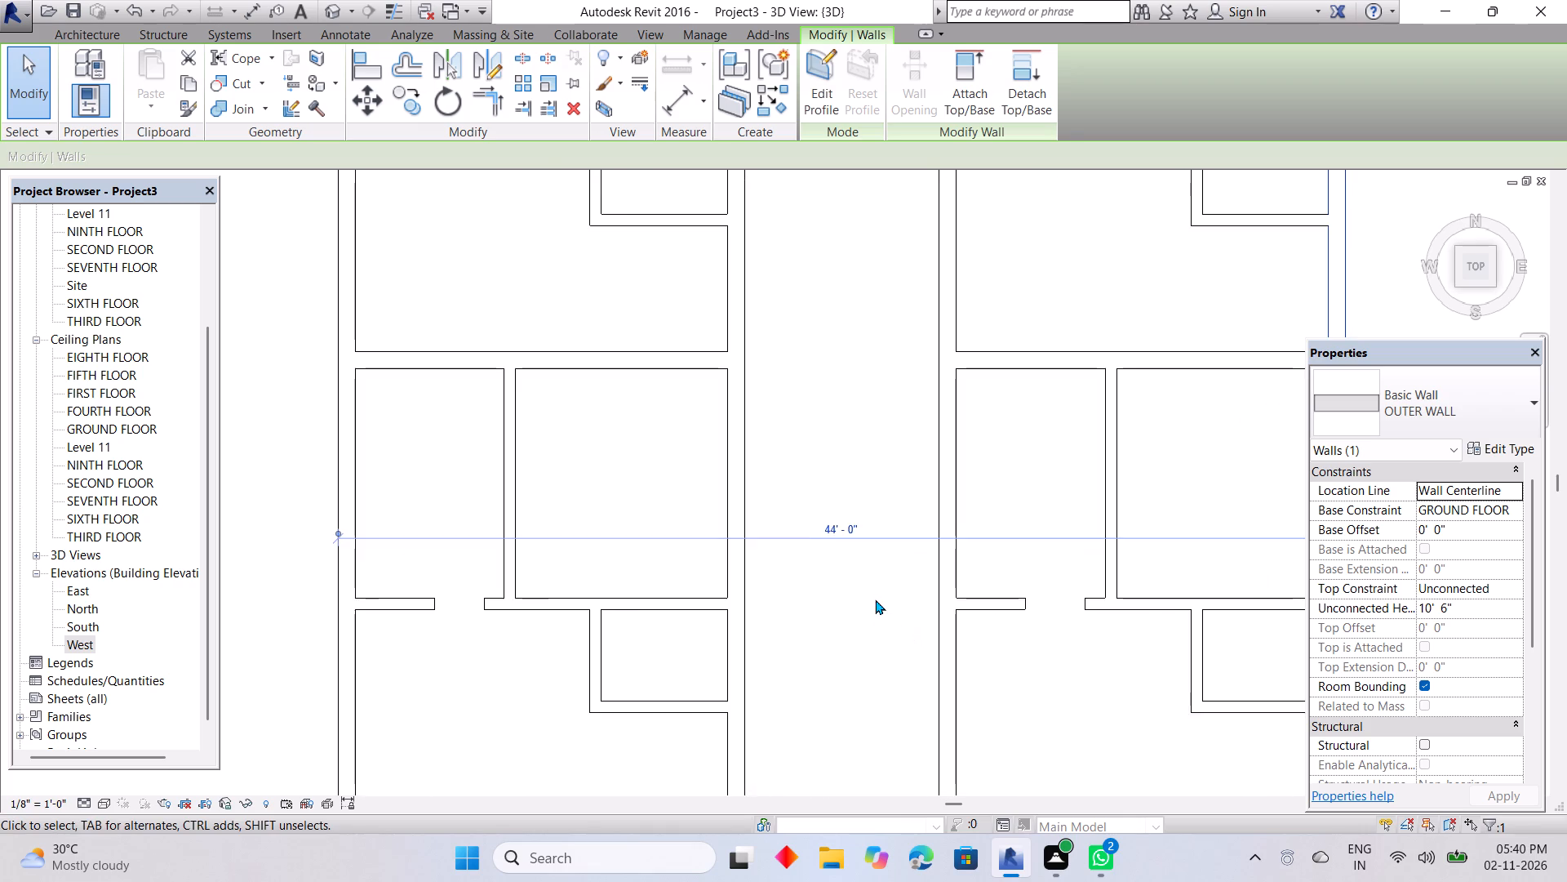
pyautogui.scroll(2, 865, 591)
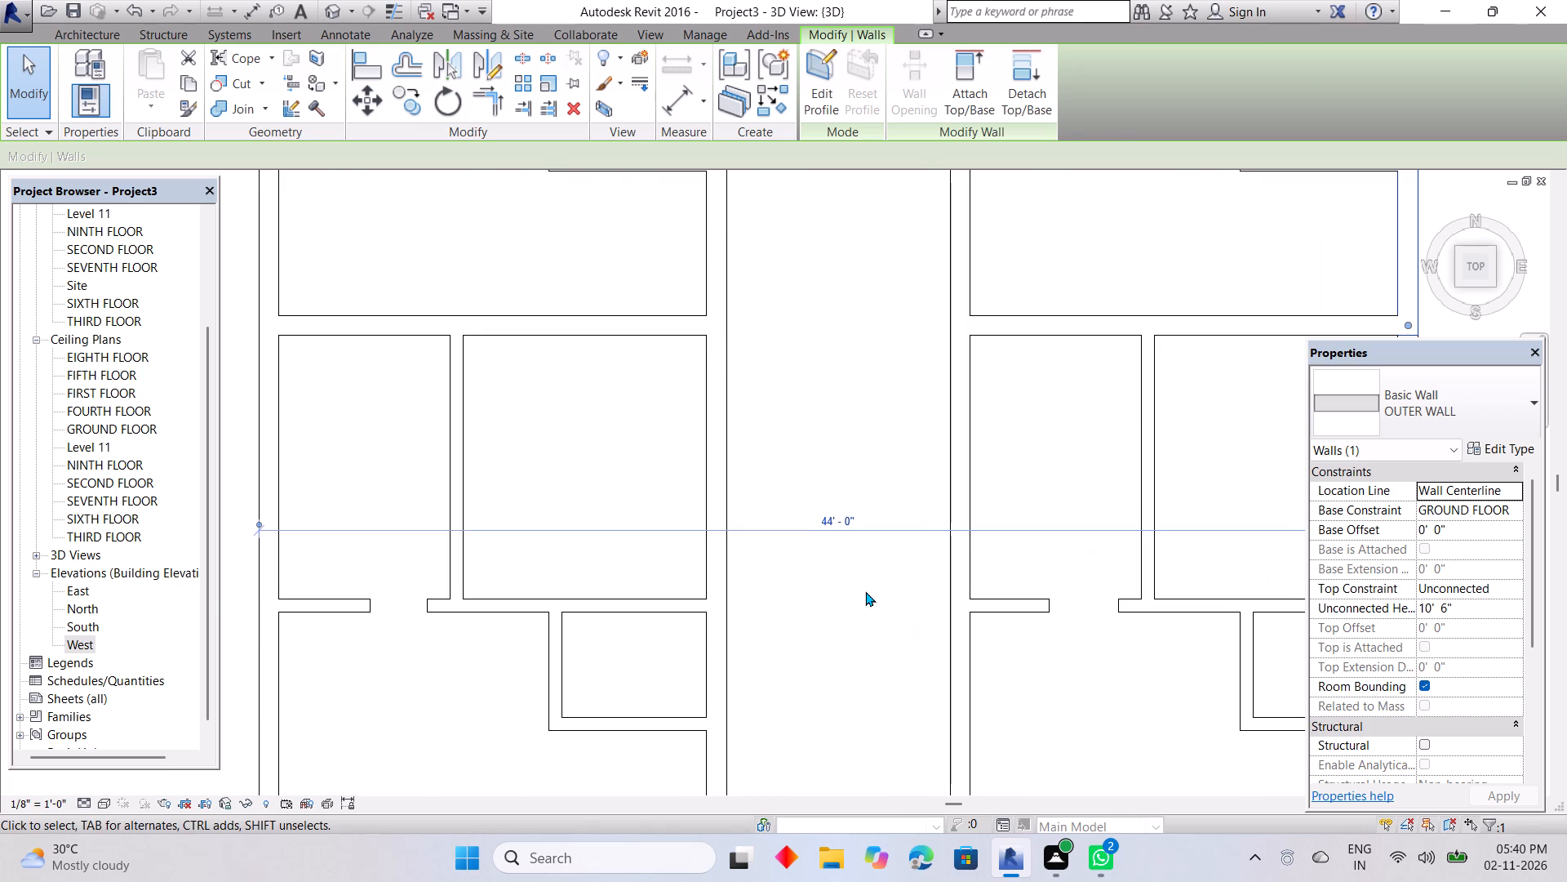
pyautogui.scroll(-10, 862, 573)
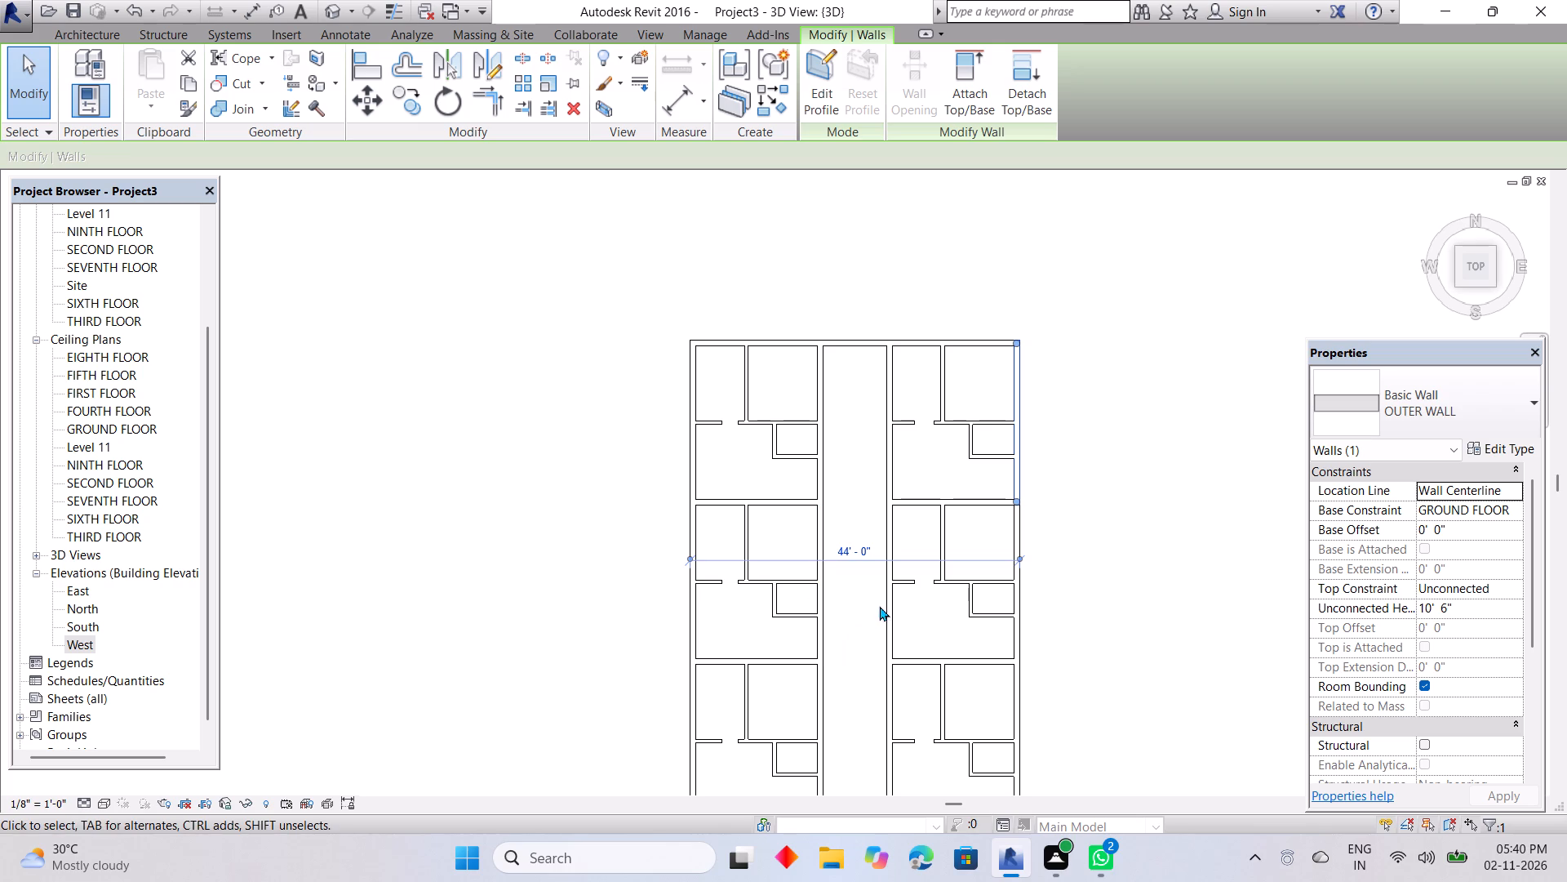
pyautogui.scroll(-2, 853, 607)
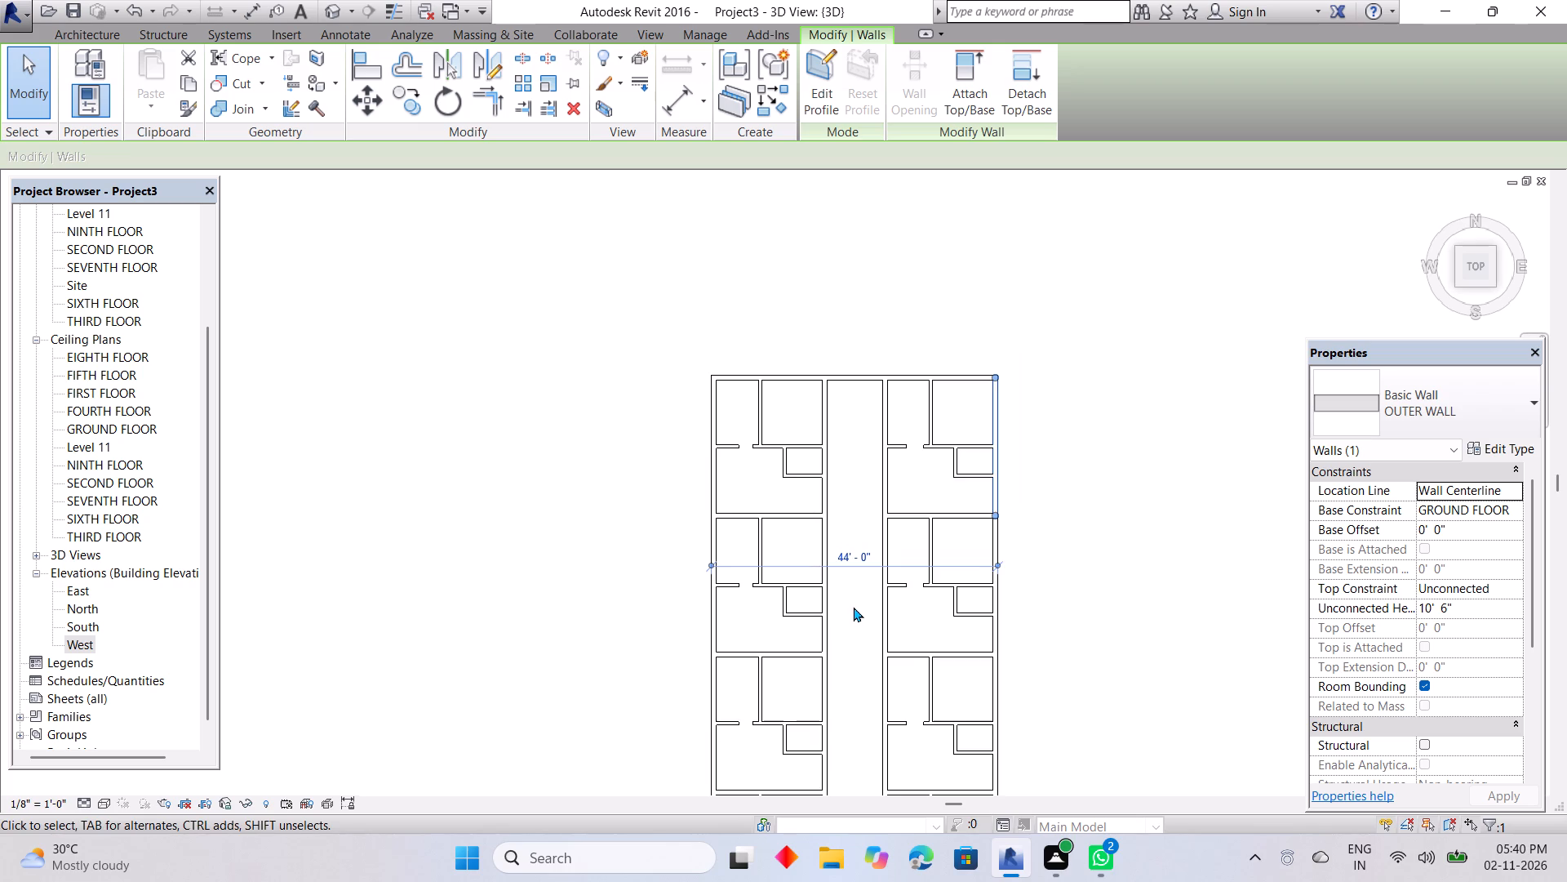
pyautogui.moveTo(853, 607); pyautogui.dragTo(847, 544, button='middle')
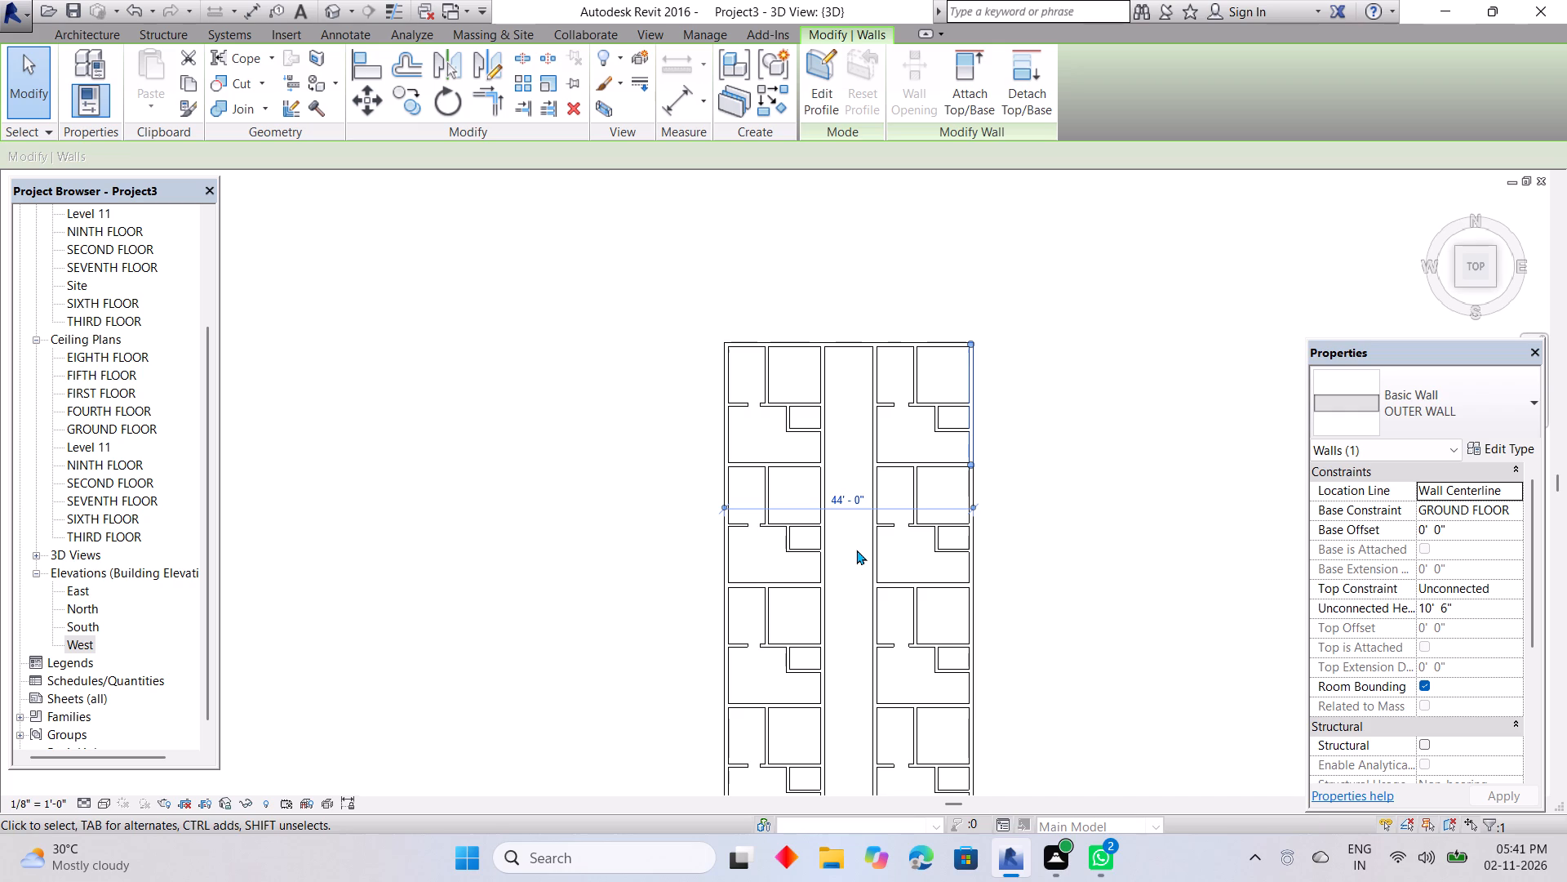
pyautogui.scroll(-2, 882, 568)
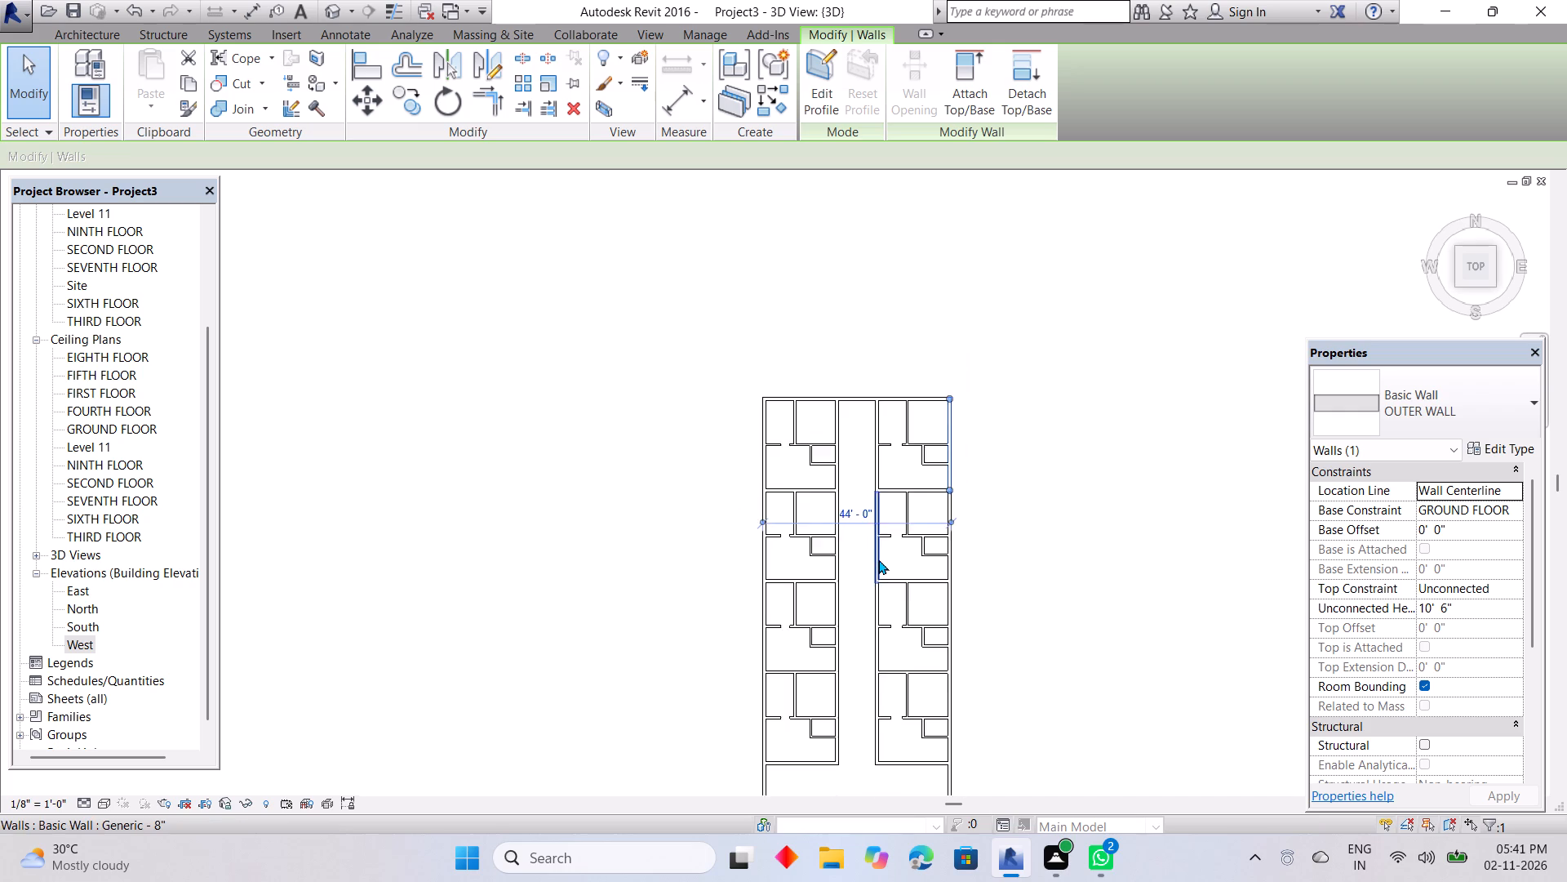
pyautogui.scroll(-2, 878, 559)
pyautogui.moveTo(908, 563); pyautogui.dragTo(955, 448, button='middle')
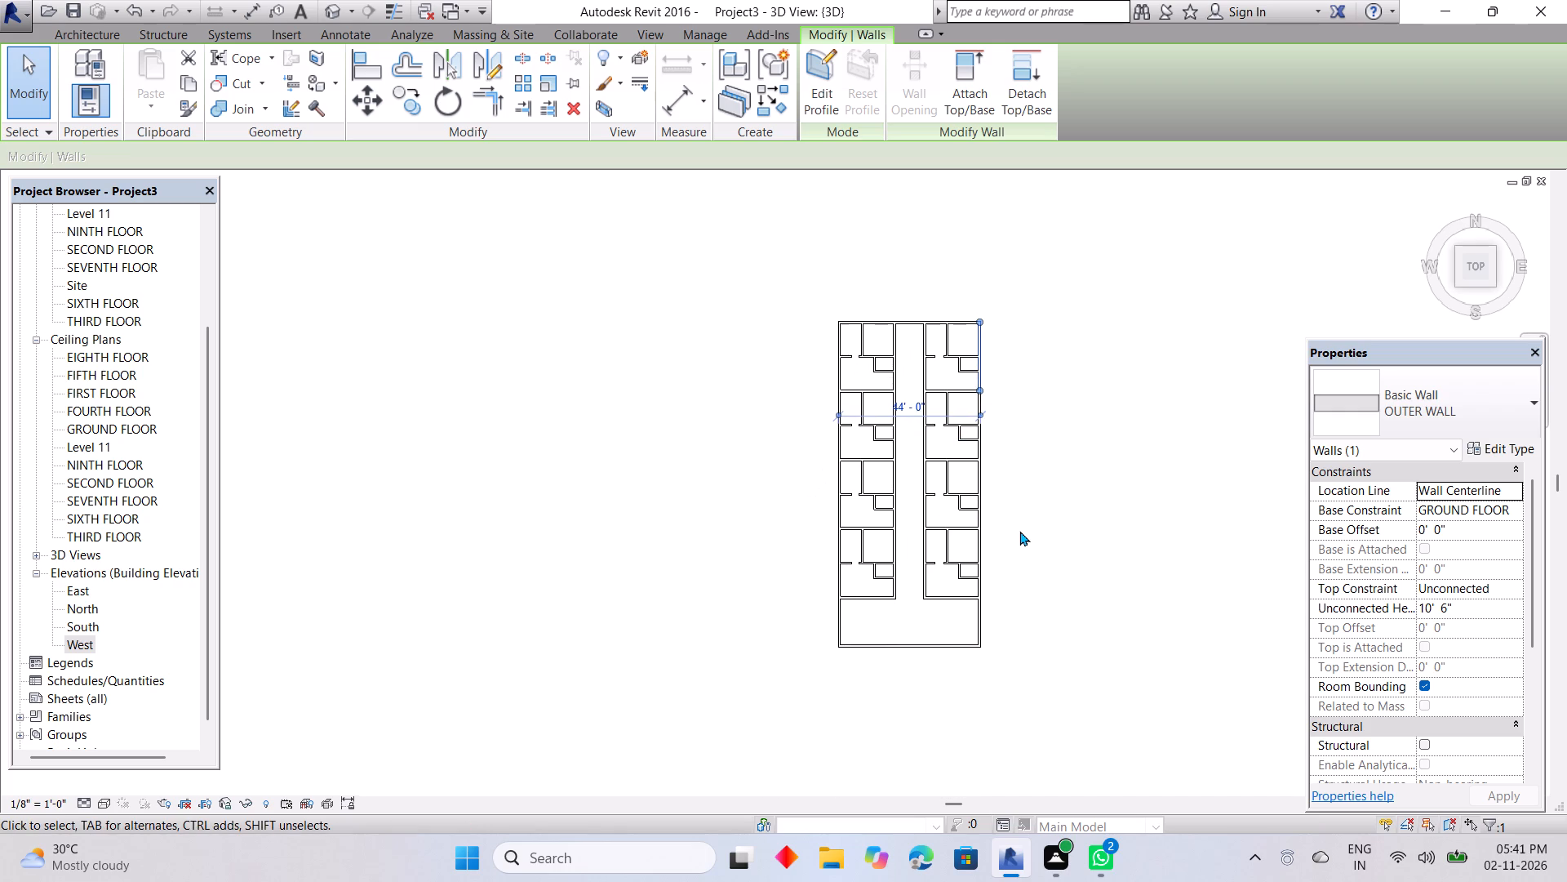
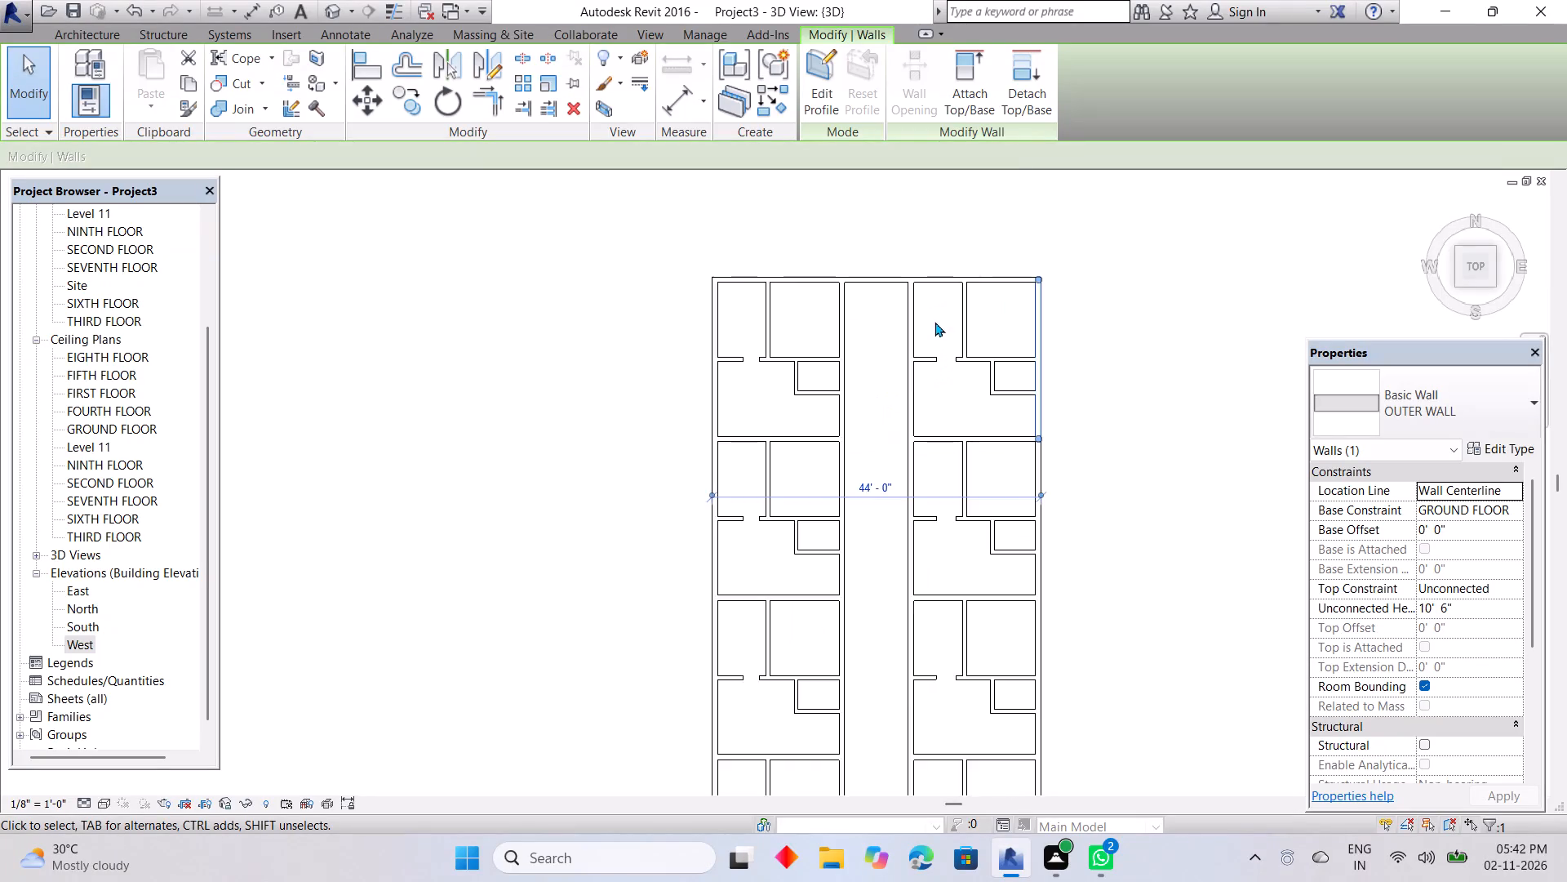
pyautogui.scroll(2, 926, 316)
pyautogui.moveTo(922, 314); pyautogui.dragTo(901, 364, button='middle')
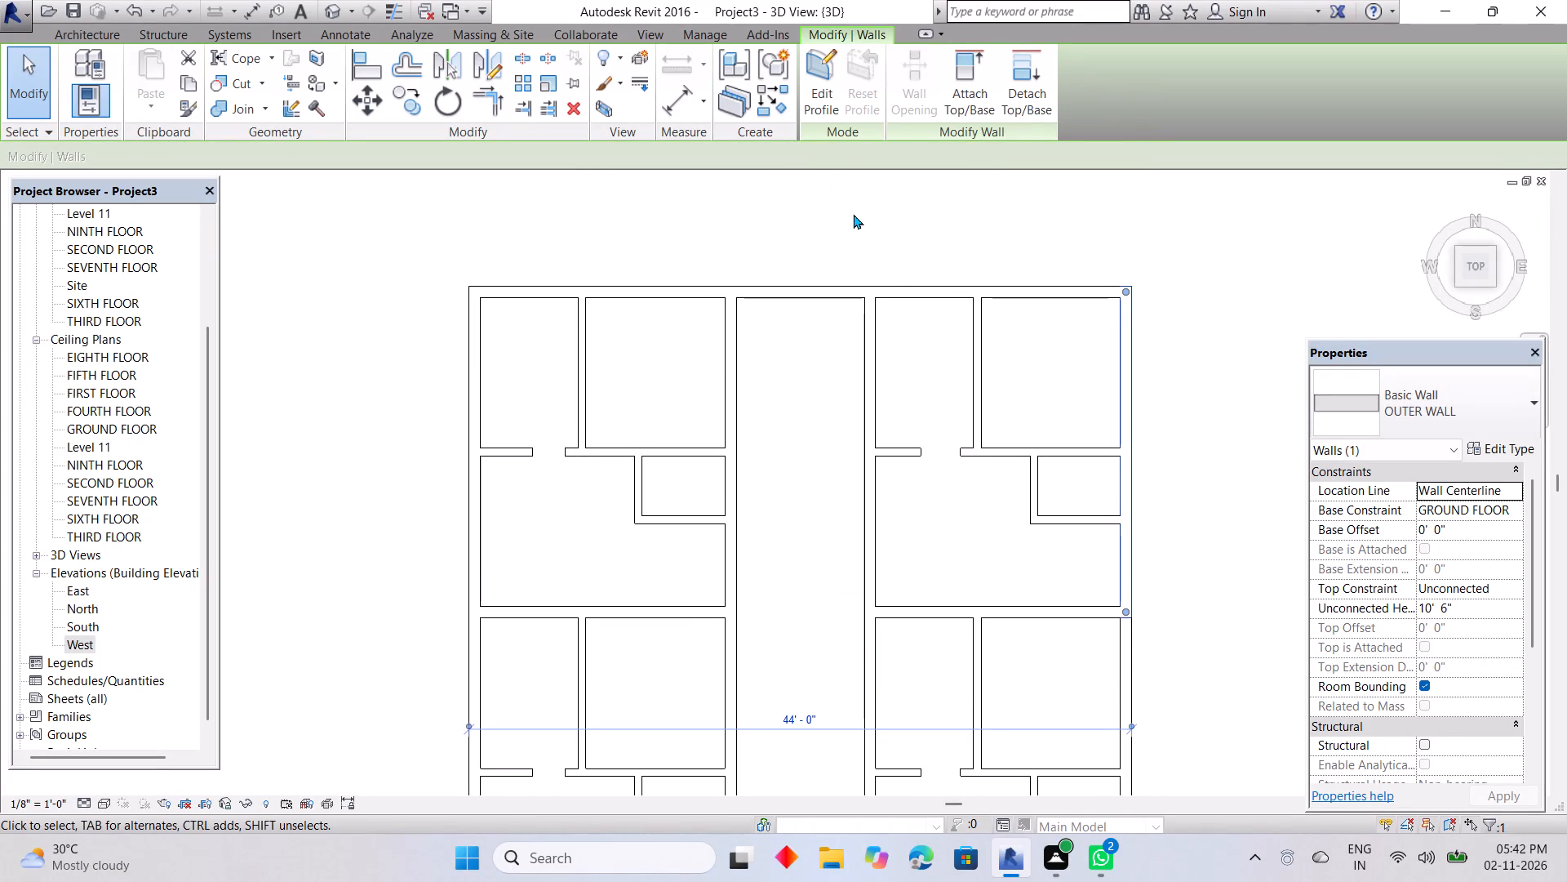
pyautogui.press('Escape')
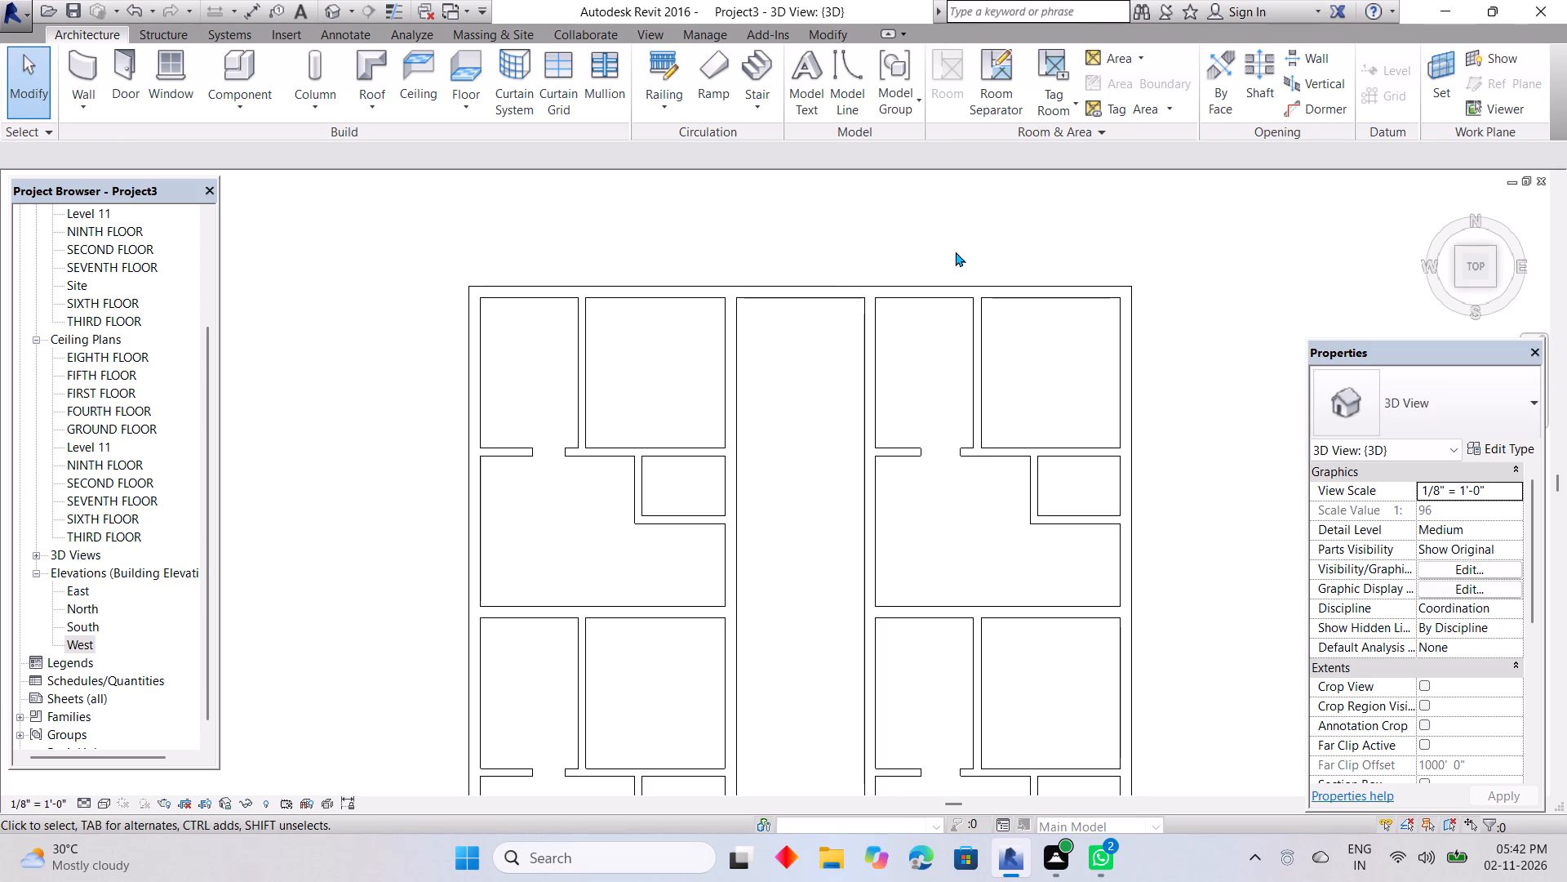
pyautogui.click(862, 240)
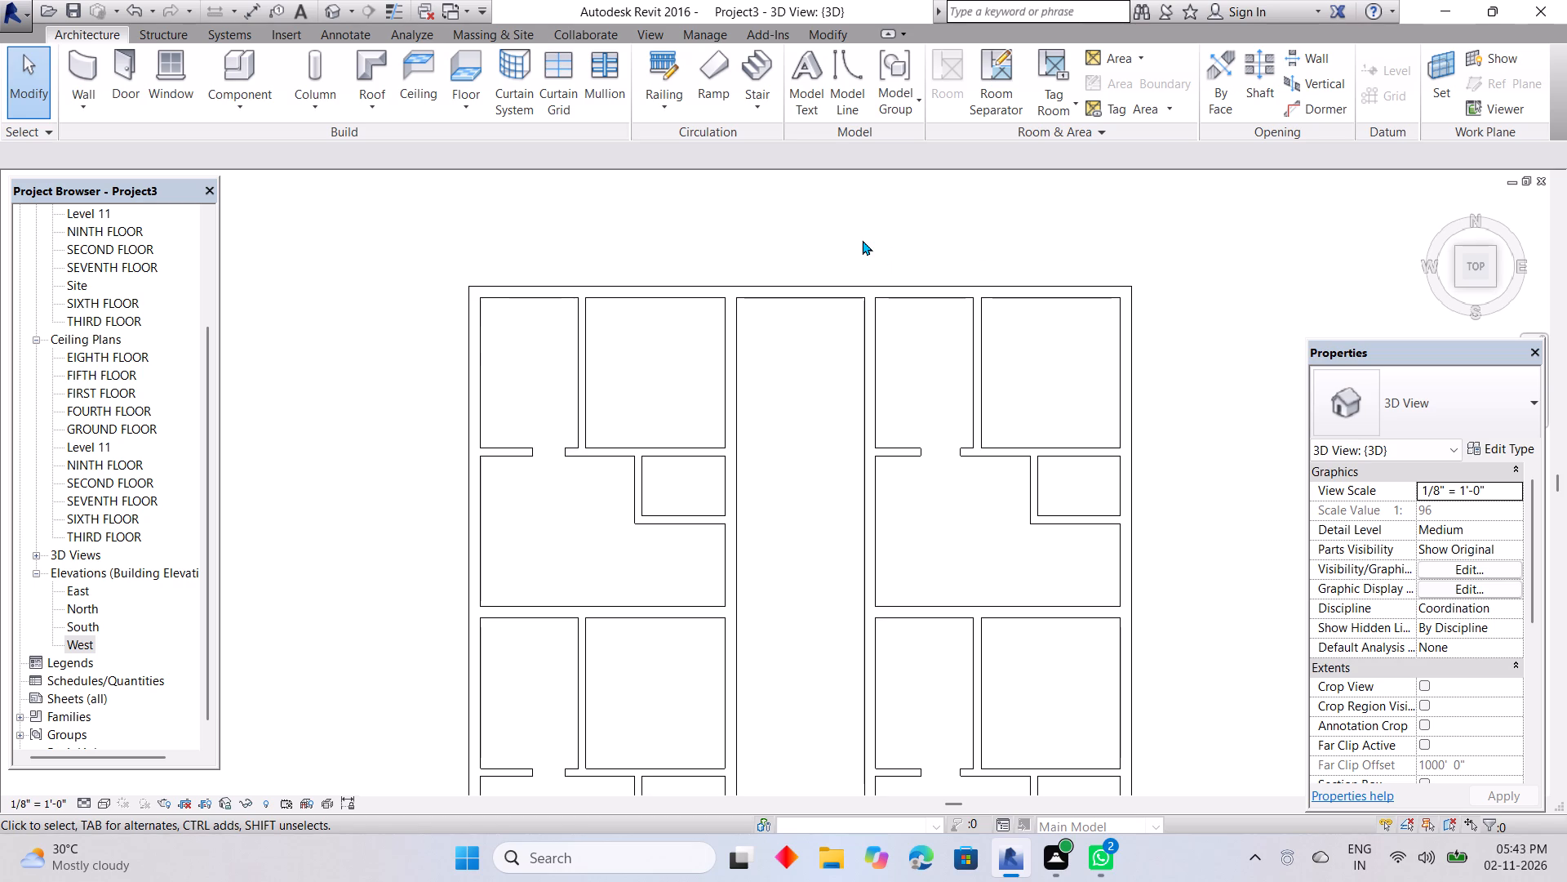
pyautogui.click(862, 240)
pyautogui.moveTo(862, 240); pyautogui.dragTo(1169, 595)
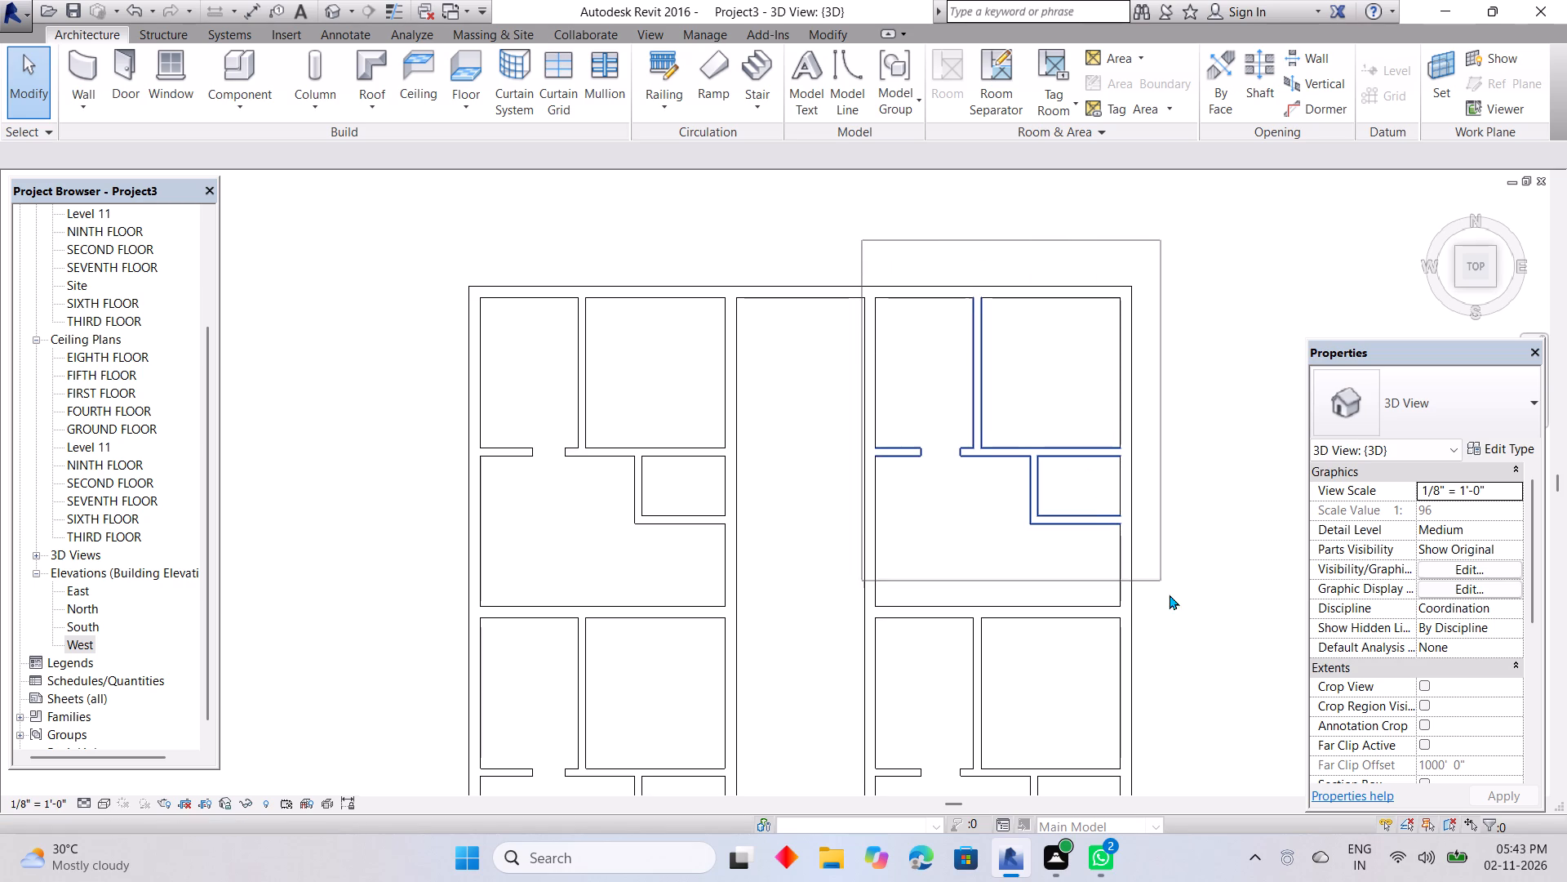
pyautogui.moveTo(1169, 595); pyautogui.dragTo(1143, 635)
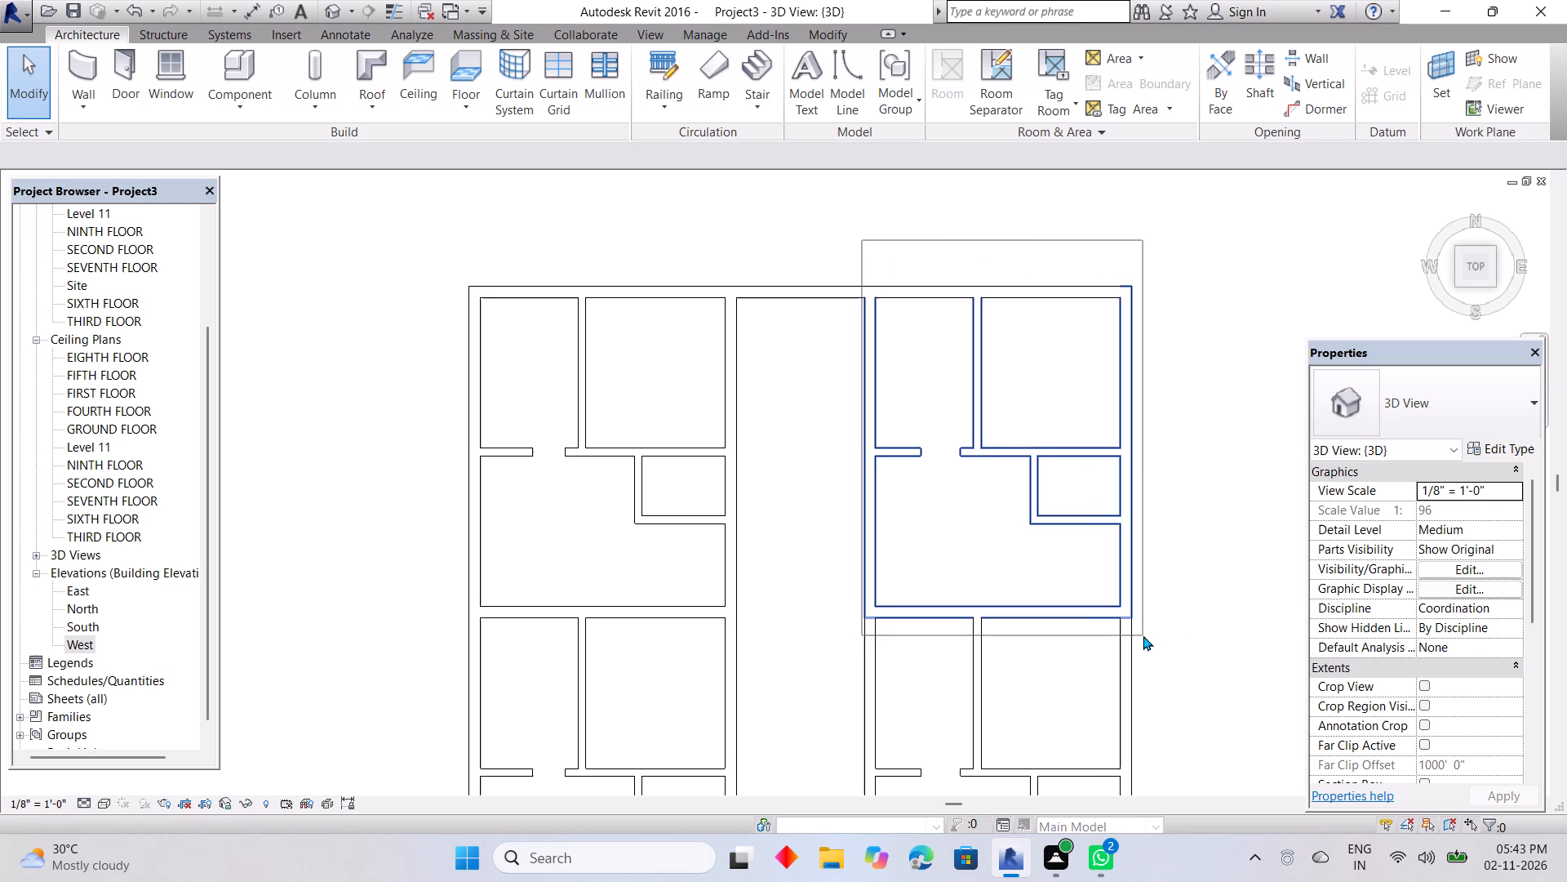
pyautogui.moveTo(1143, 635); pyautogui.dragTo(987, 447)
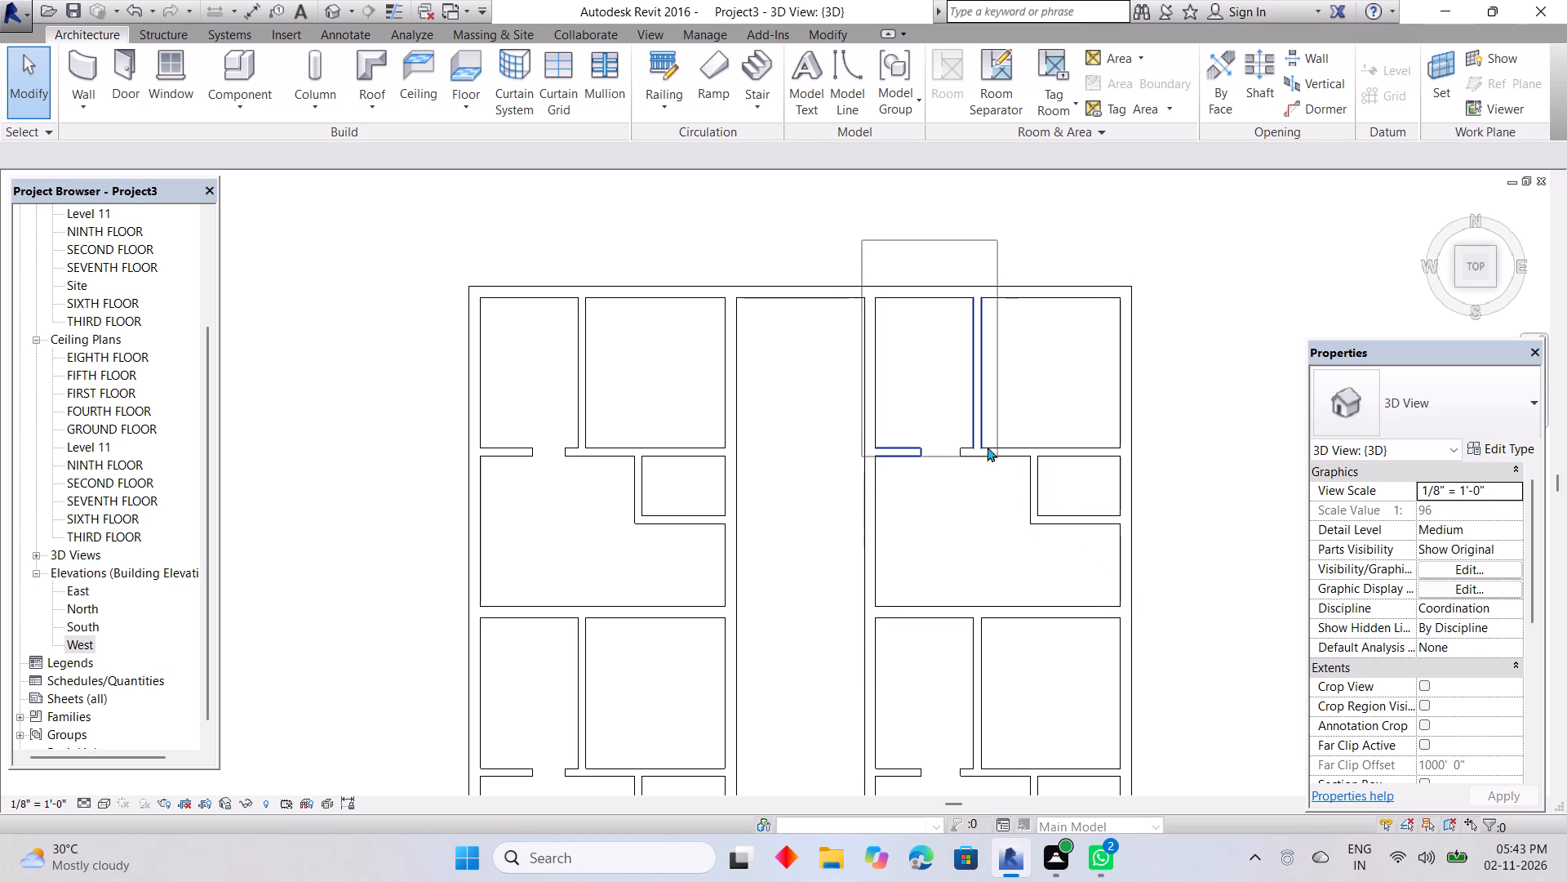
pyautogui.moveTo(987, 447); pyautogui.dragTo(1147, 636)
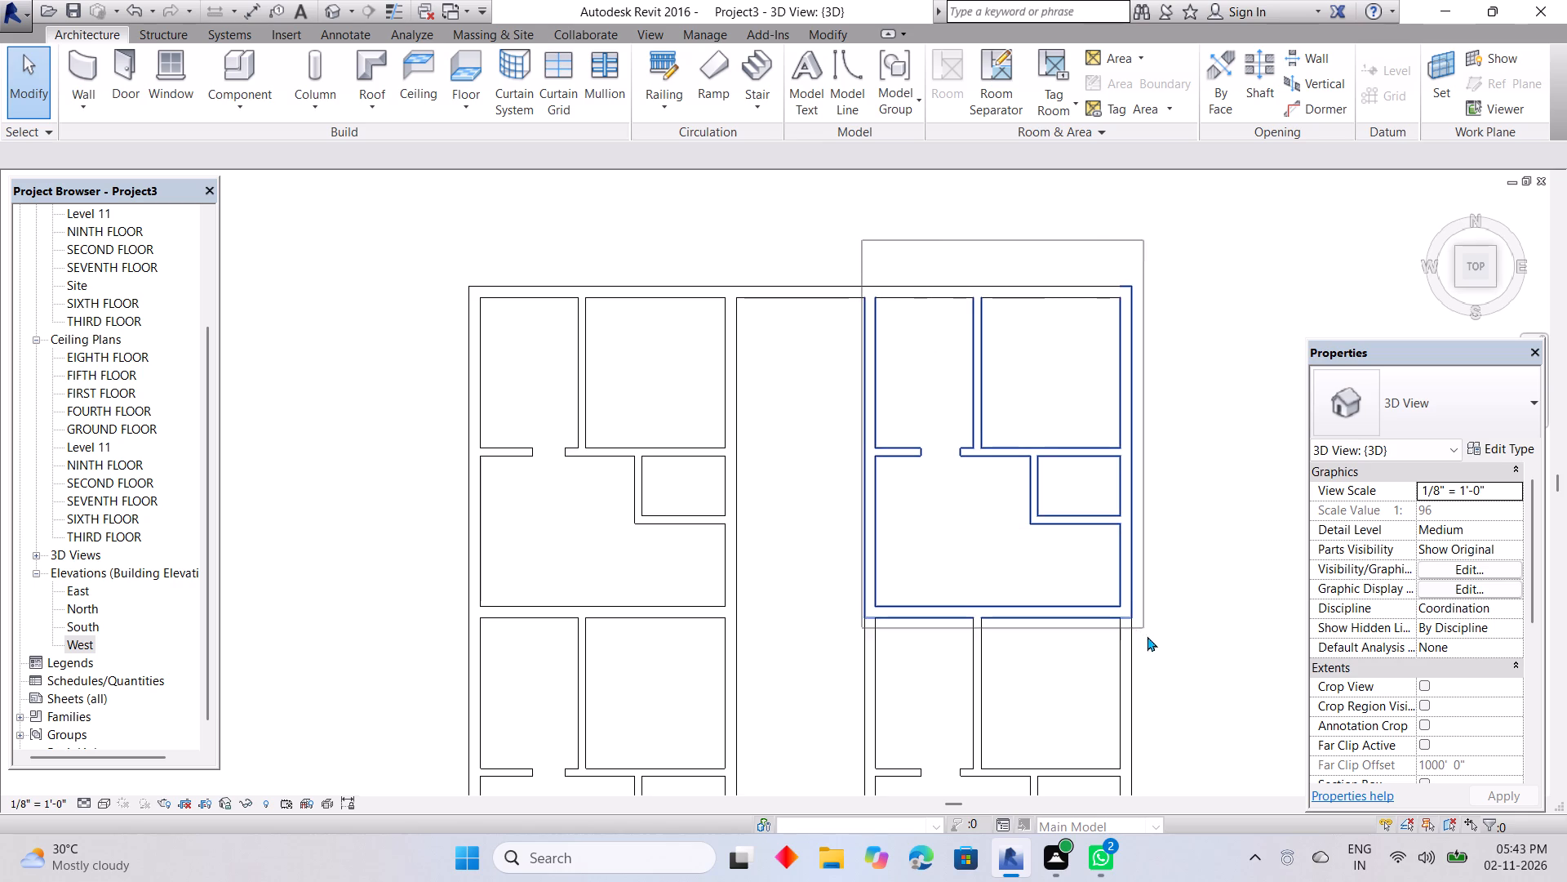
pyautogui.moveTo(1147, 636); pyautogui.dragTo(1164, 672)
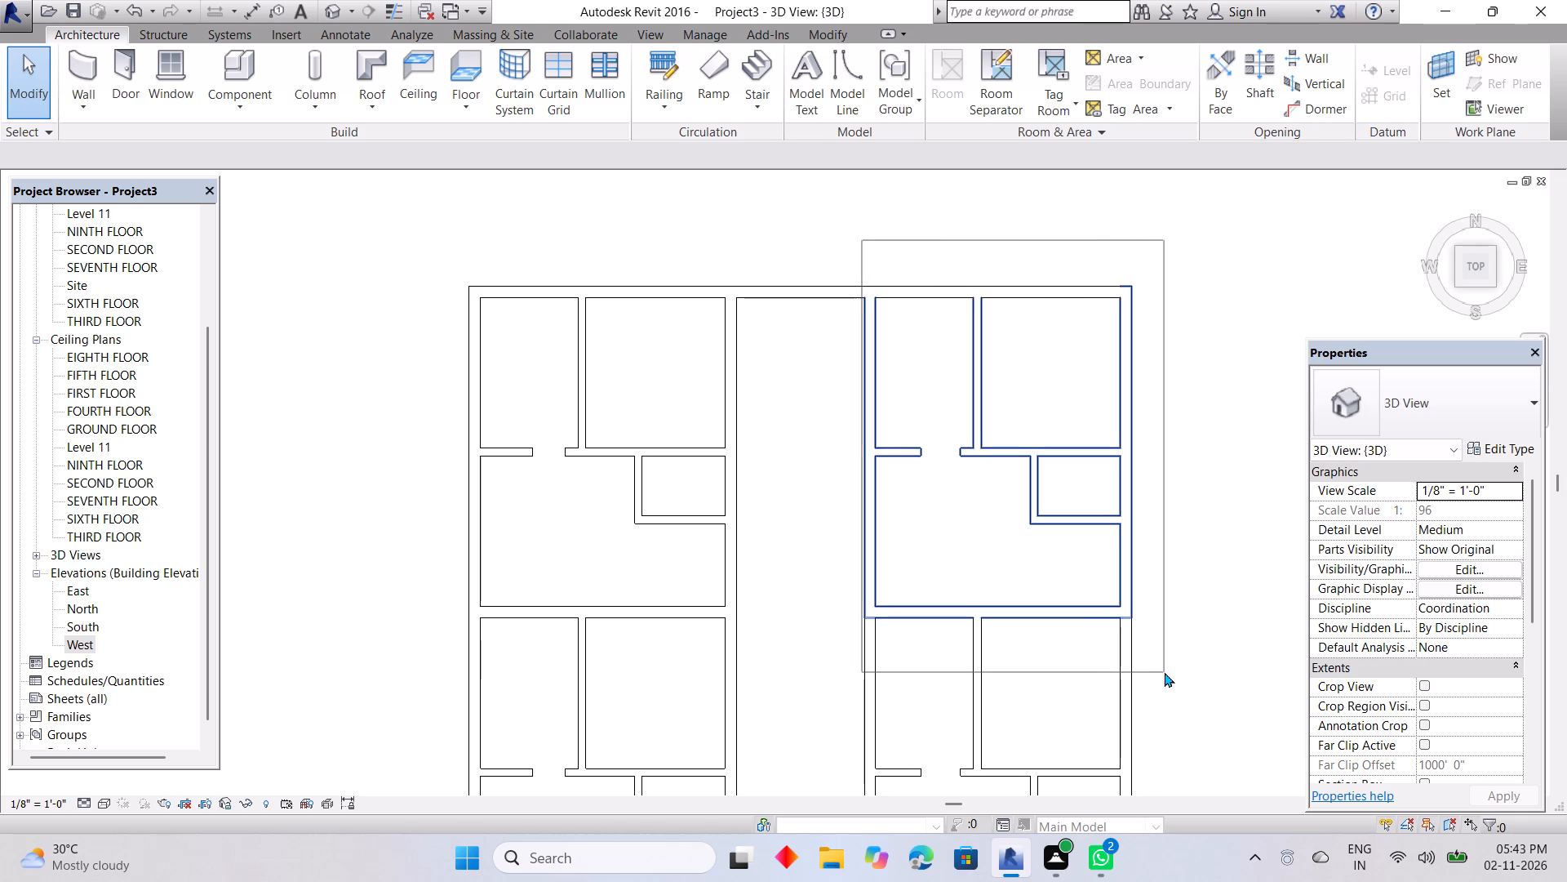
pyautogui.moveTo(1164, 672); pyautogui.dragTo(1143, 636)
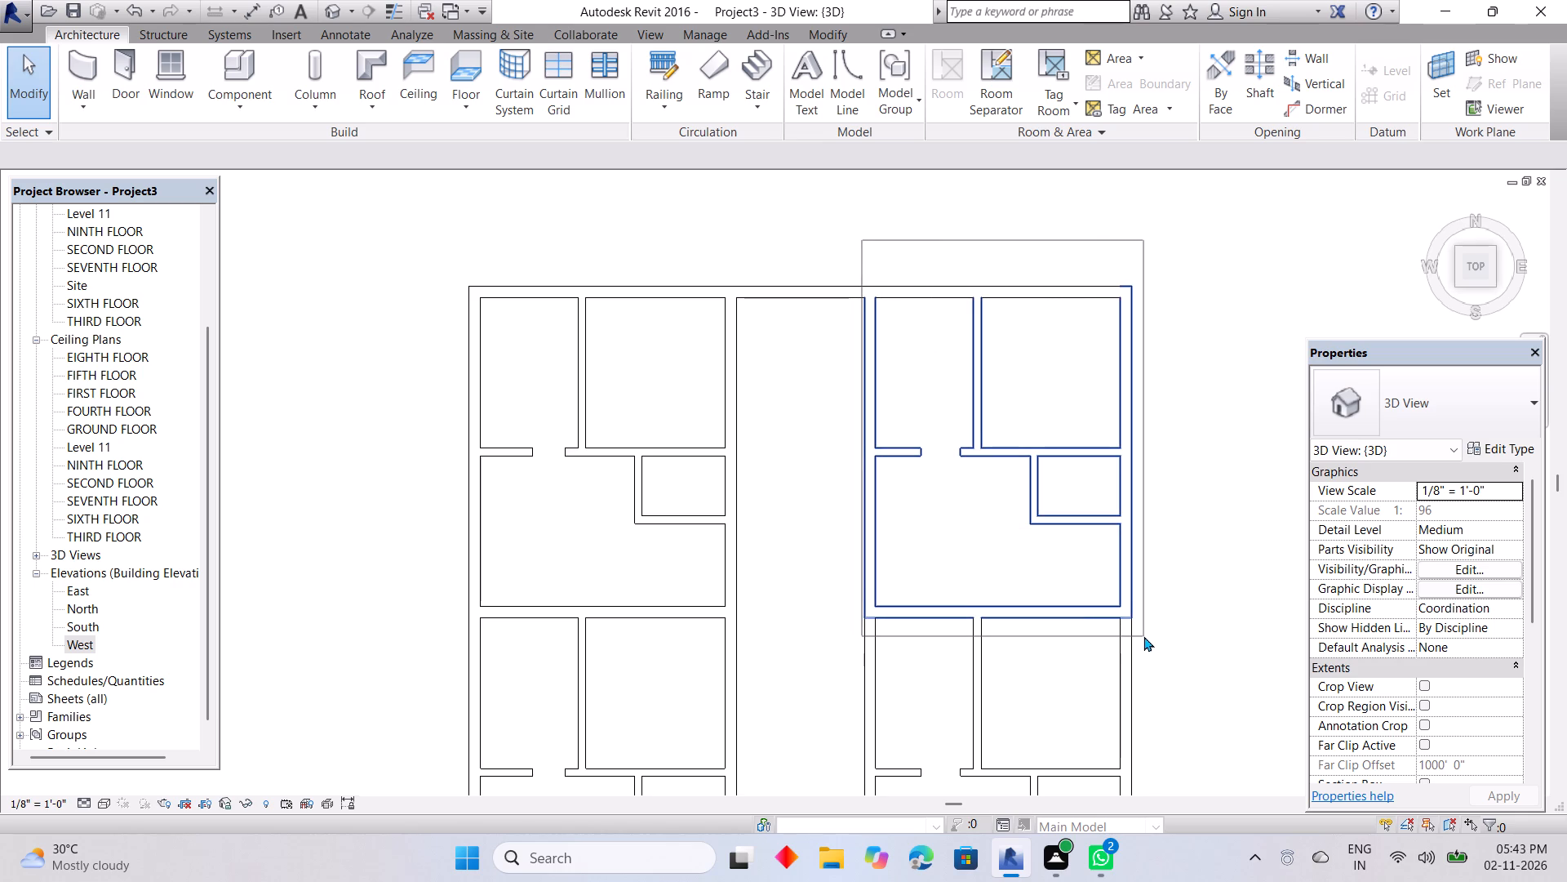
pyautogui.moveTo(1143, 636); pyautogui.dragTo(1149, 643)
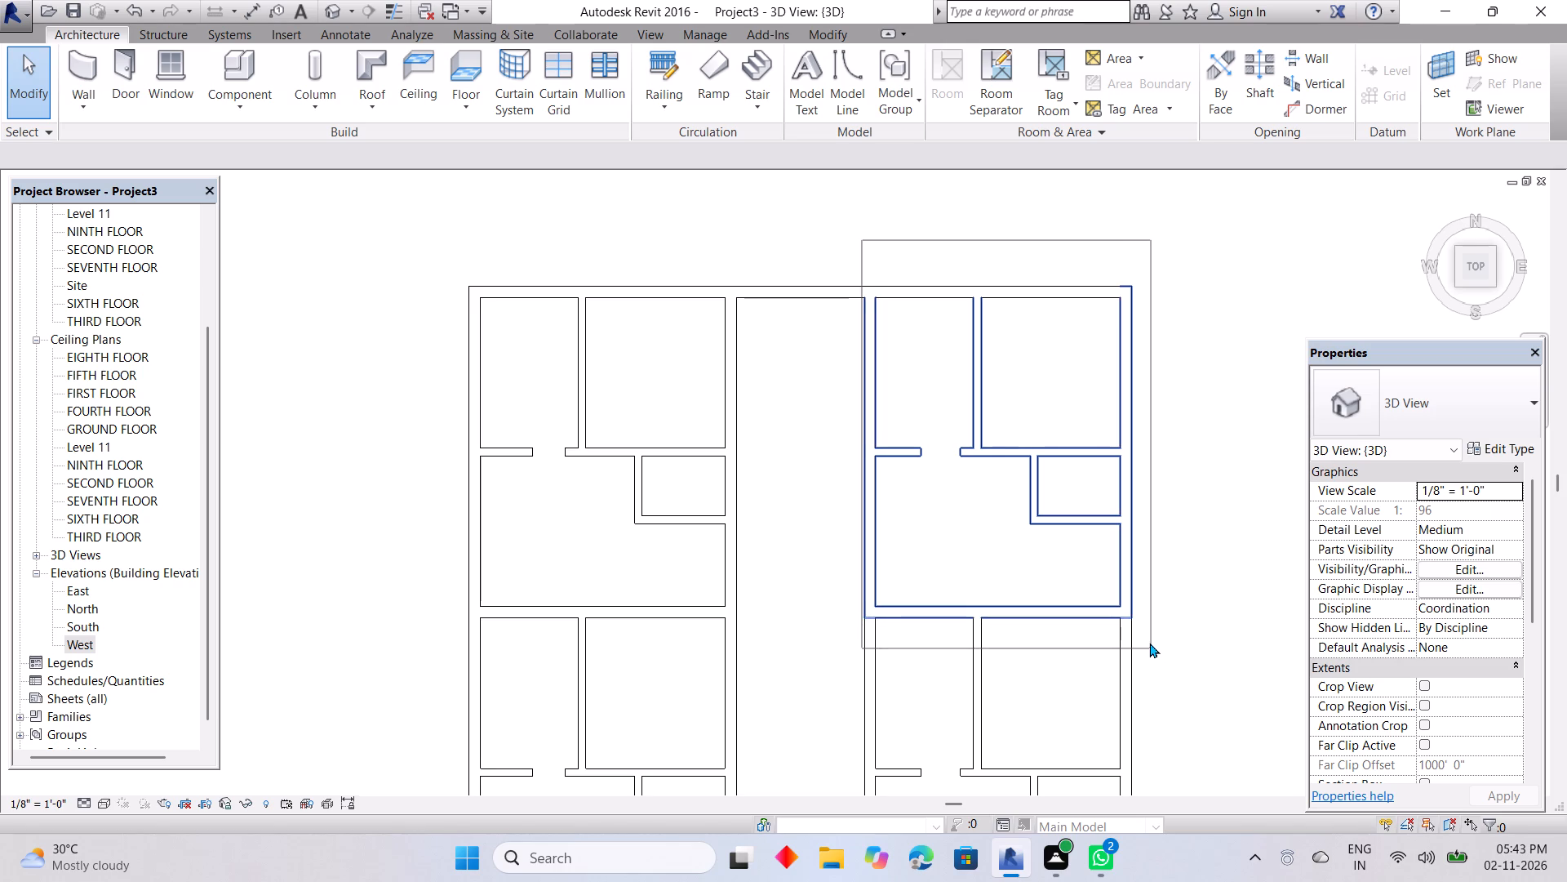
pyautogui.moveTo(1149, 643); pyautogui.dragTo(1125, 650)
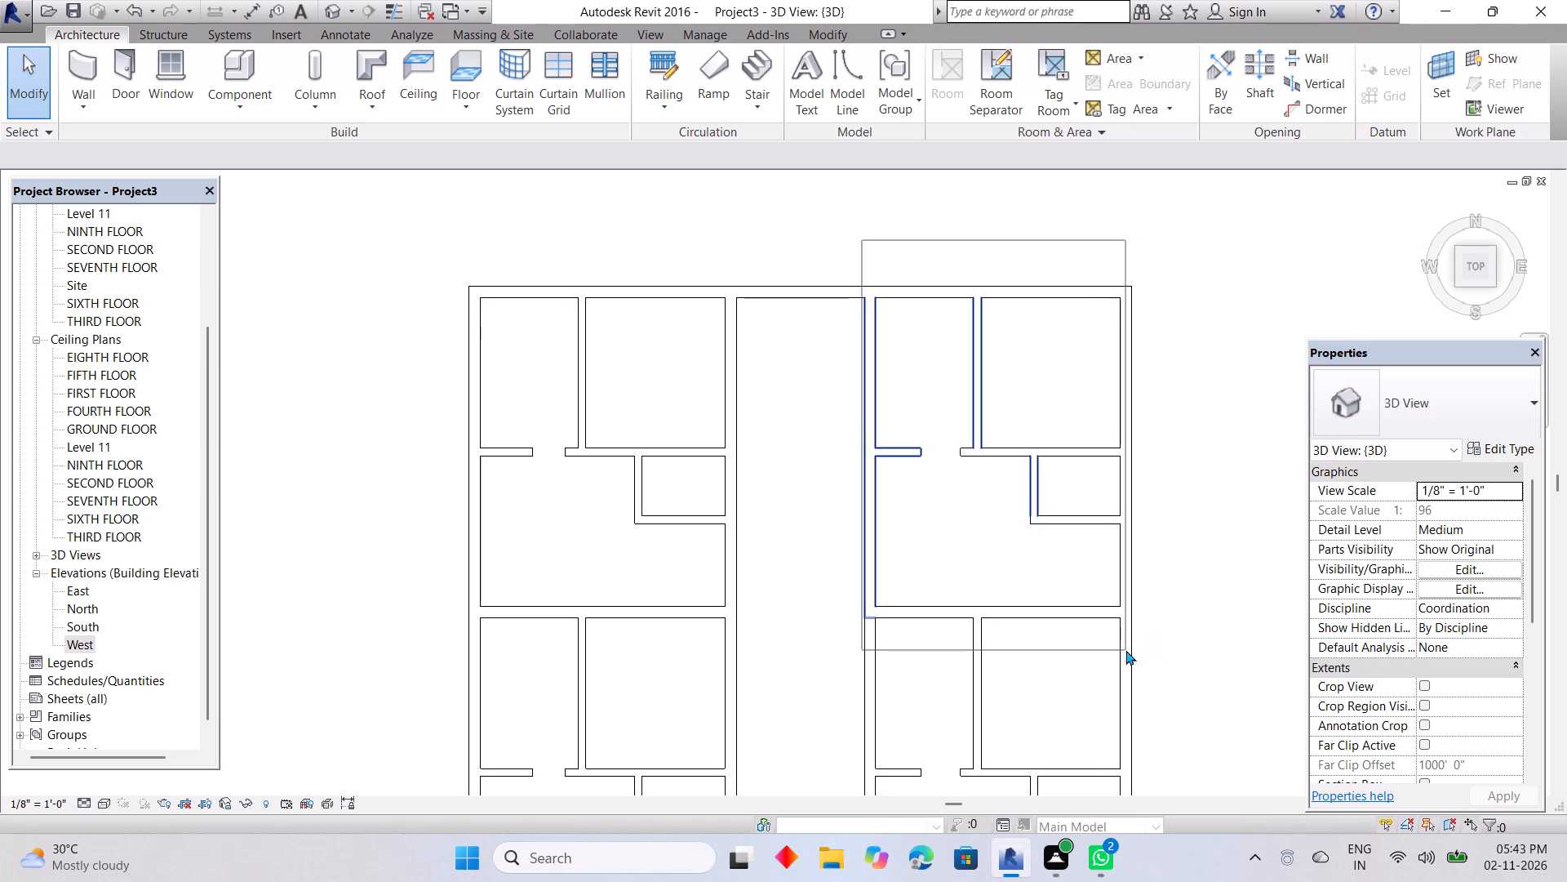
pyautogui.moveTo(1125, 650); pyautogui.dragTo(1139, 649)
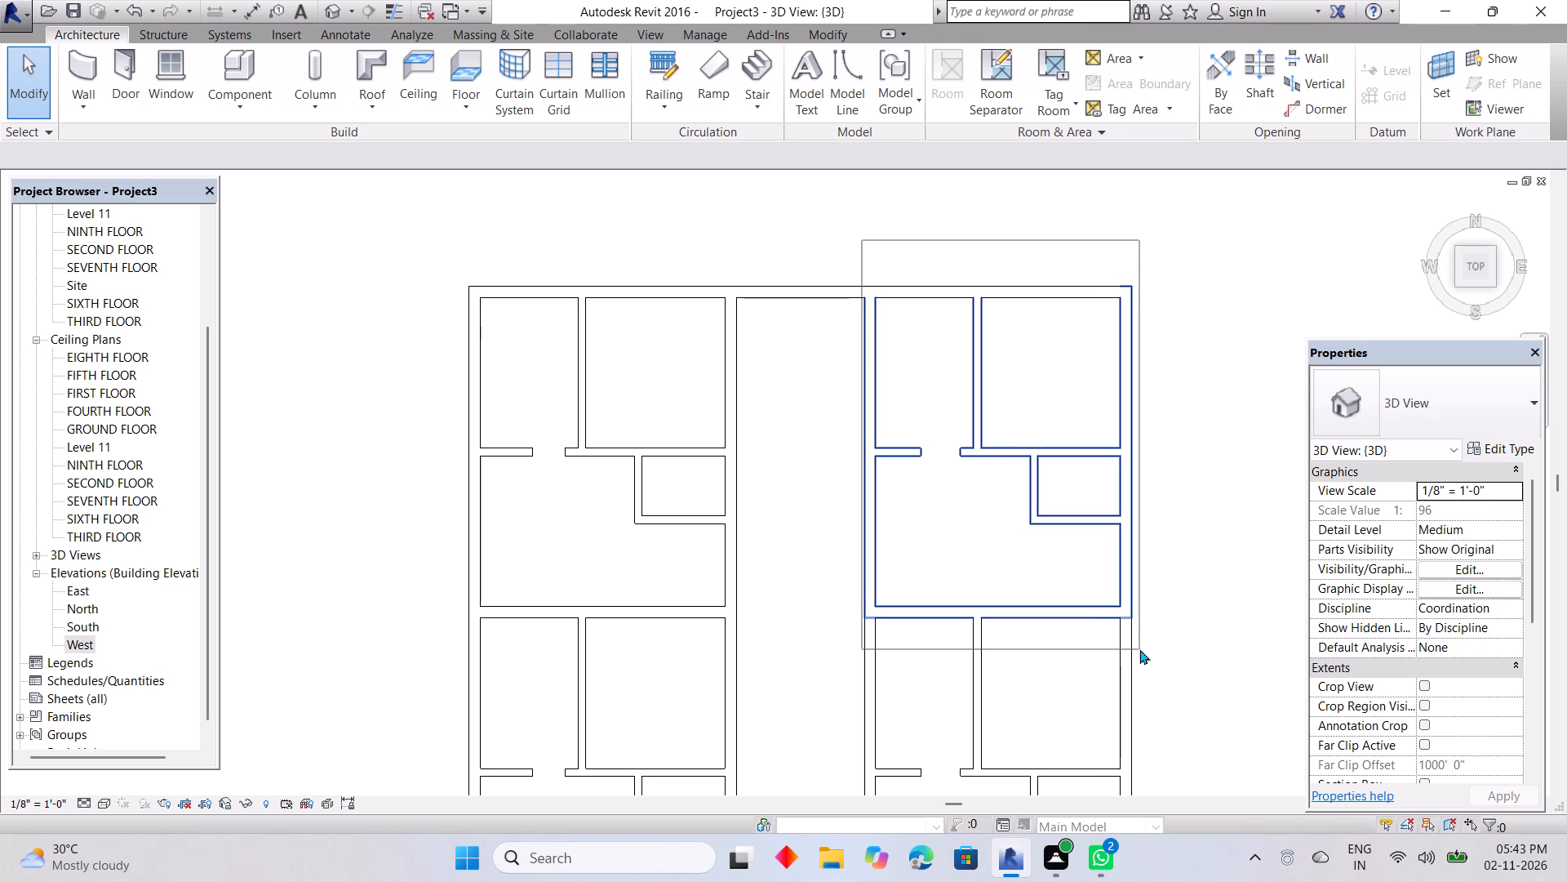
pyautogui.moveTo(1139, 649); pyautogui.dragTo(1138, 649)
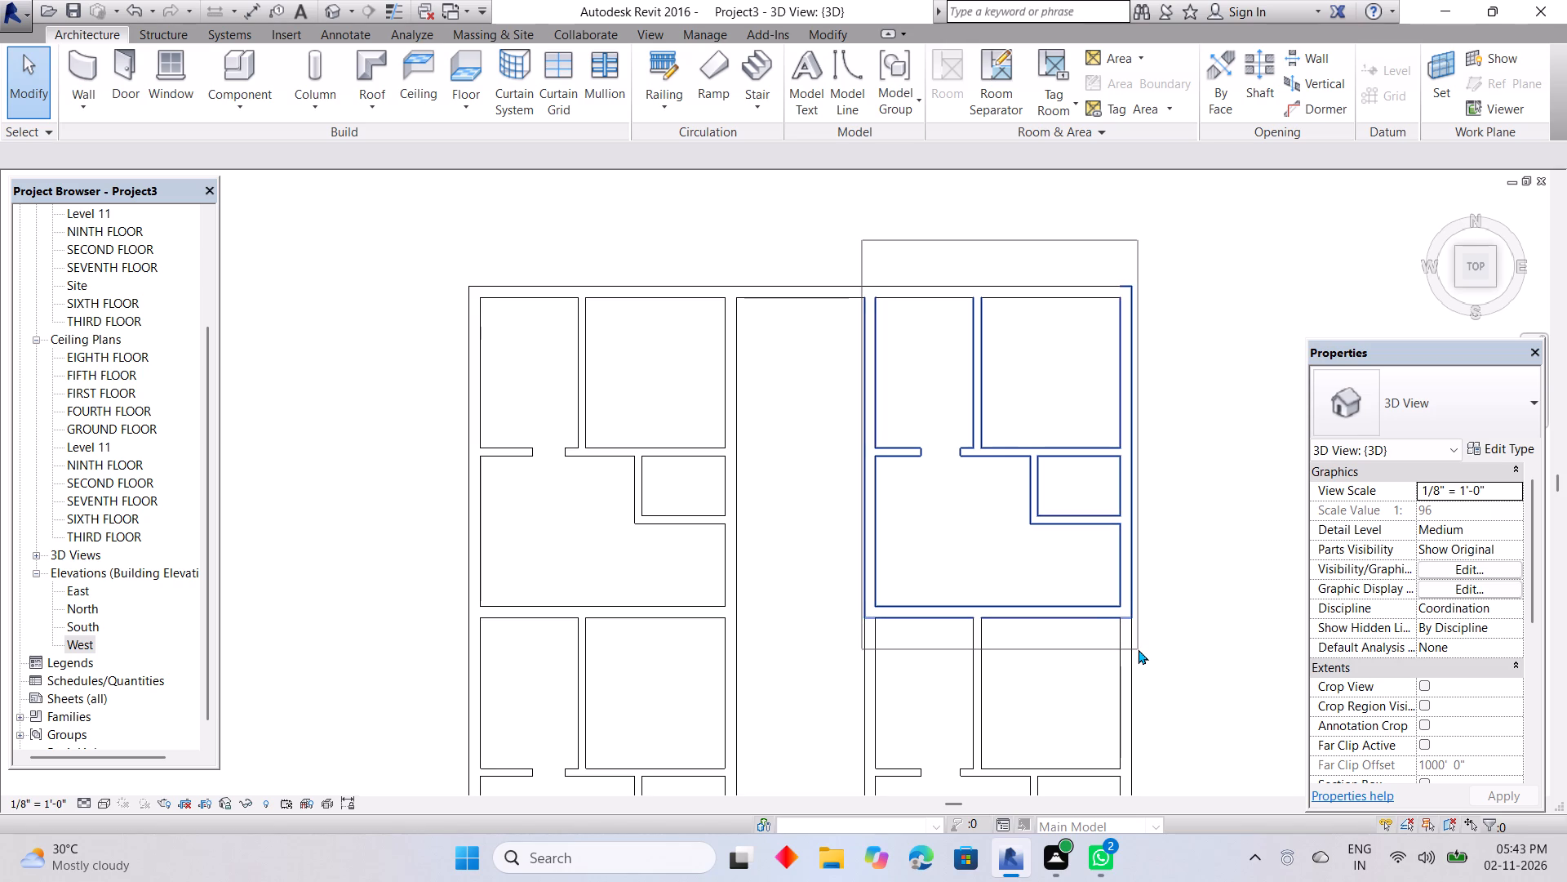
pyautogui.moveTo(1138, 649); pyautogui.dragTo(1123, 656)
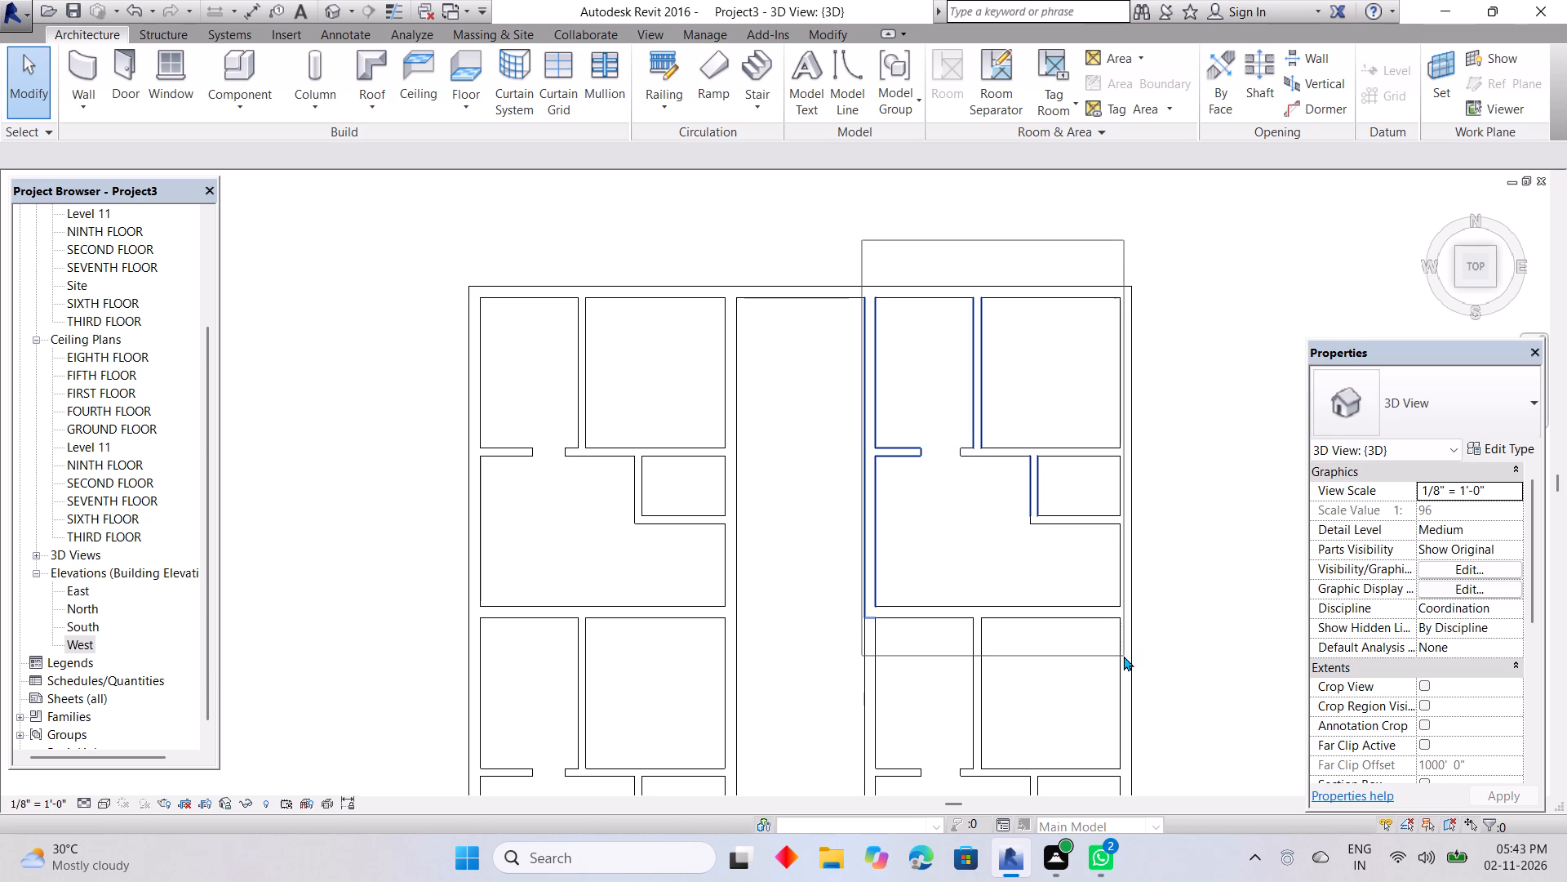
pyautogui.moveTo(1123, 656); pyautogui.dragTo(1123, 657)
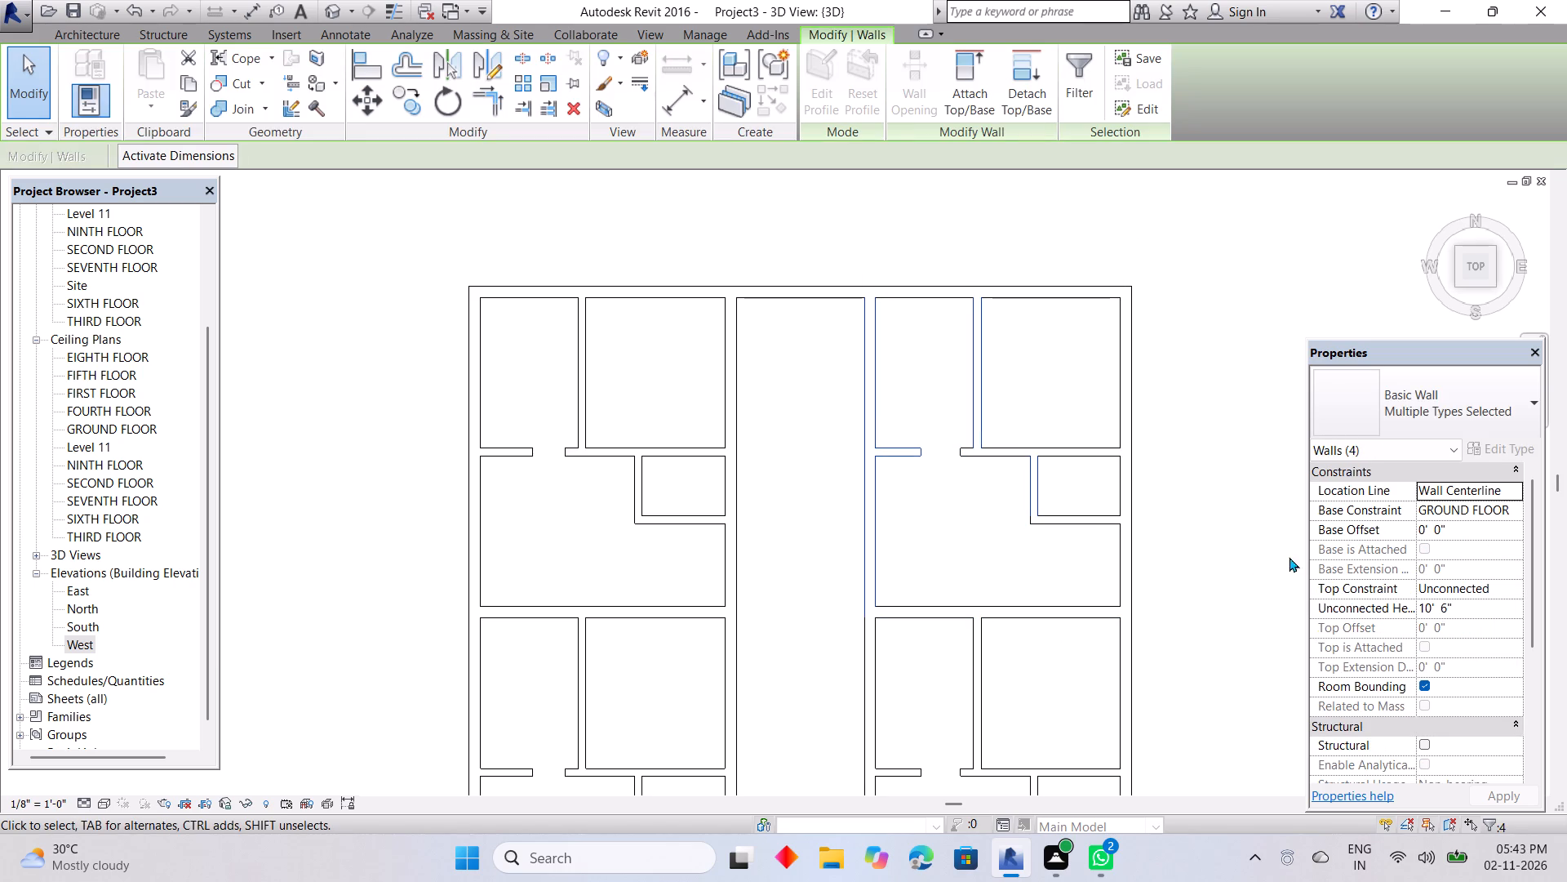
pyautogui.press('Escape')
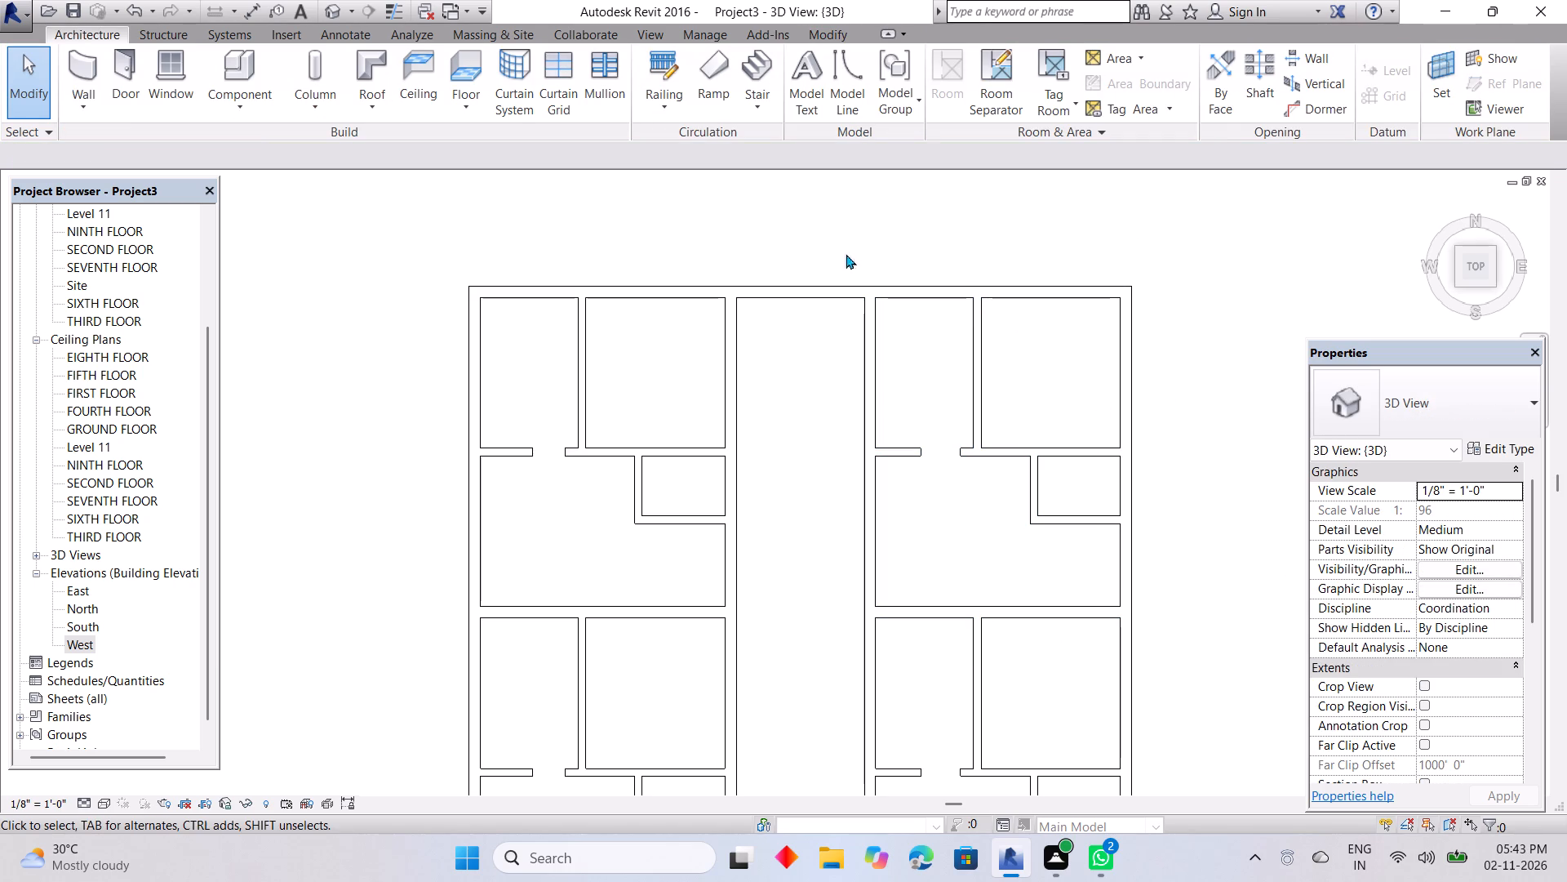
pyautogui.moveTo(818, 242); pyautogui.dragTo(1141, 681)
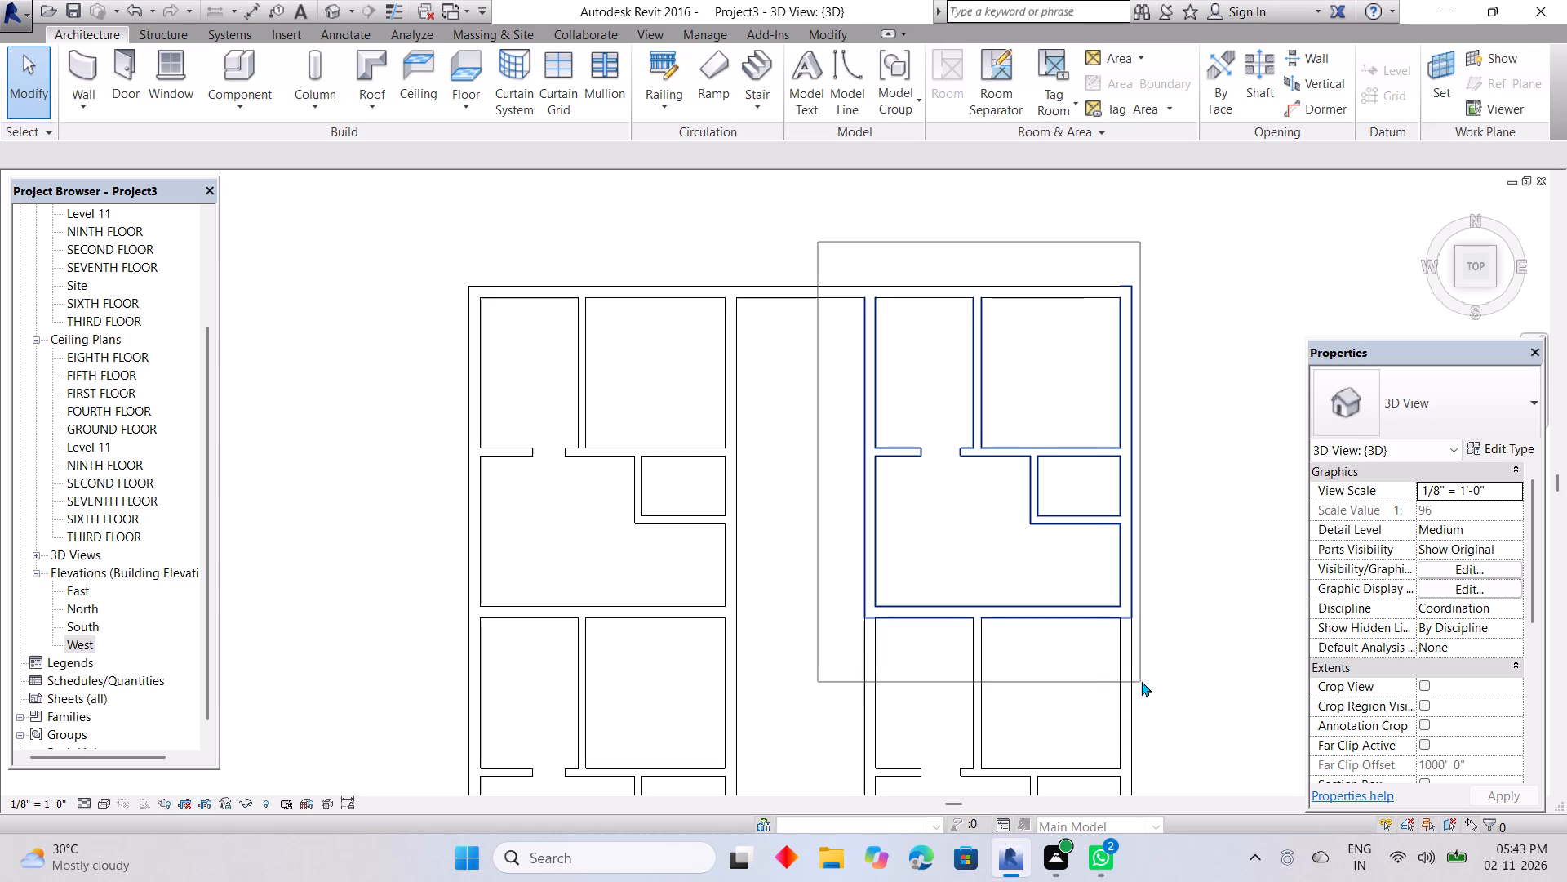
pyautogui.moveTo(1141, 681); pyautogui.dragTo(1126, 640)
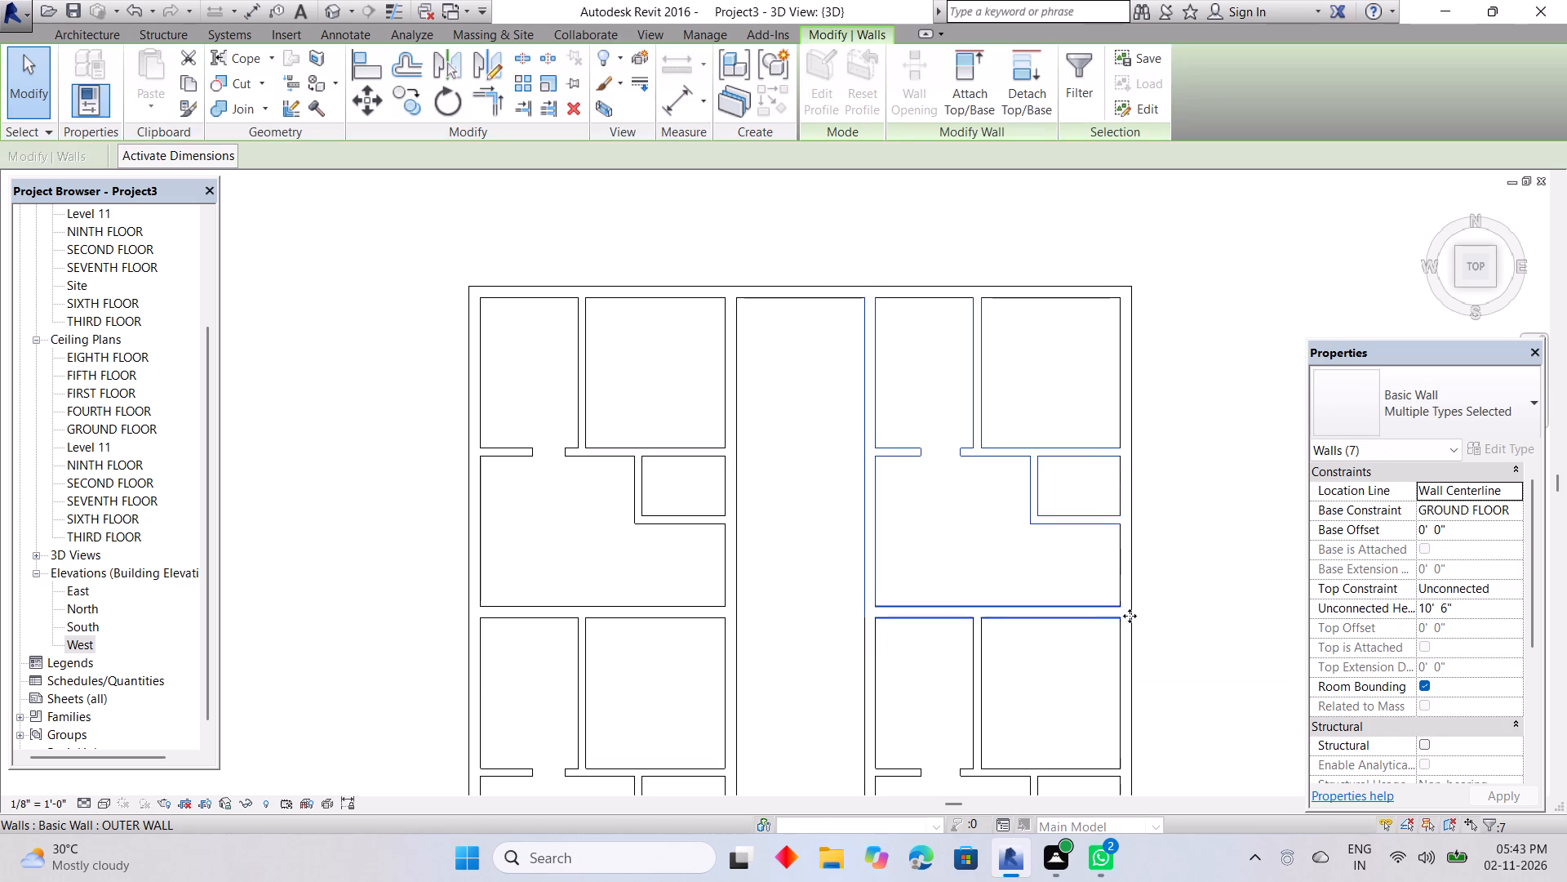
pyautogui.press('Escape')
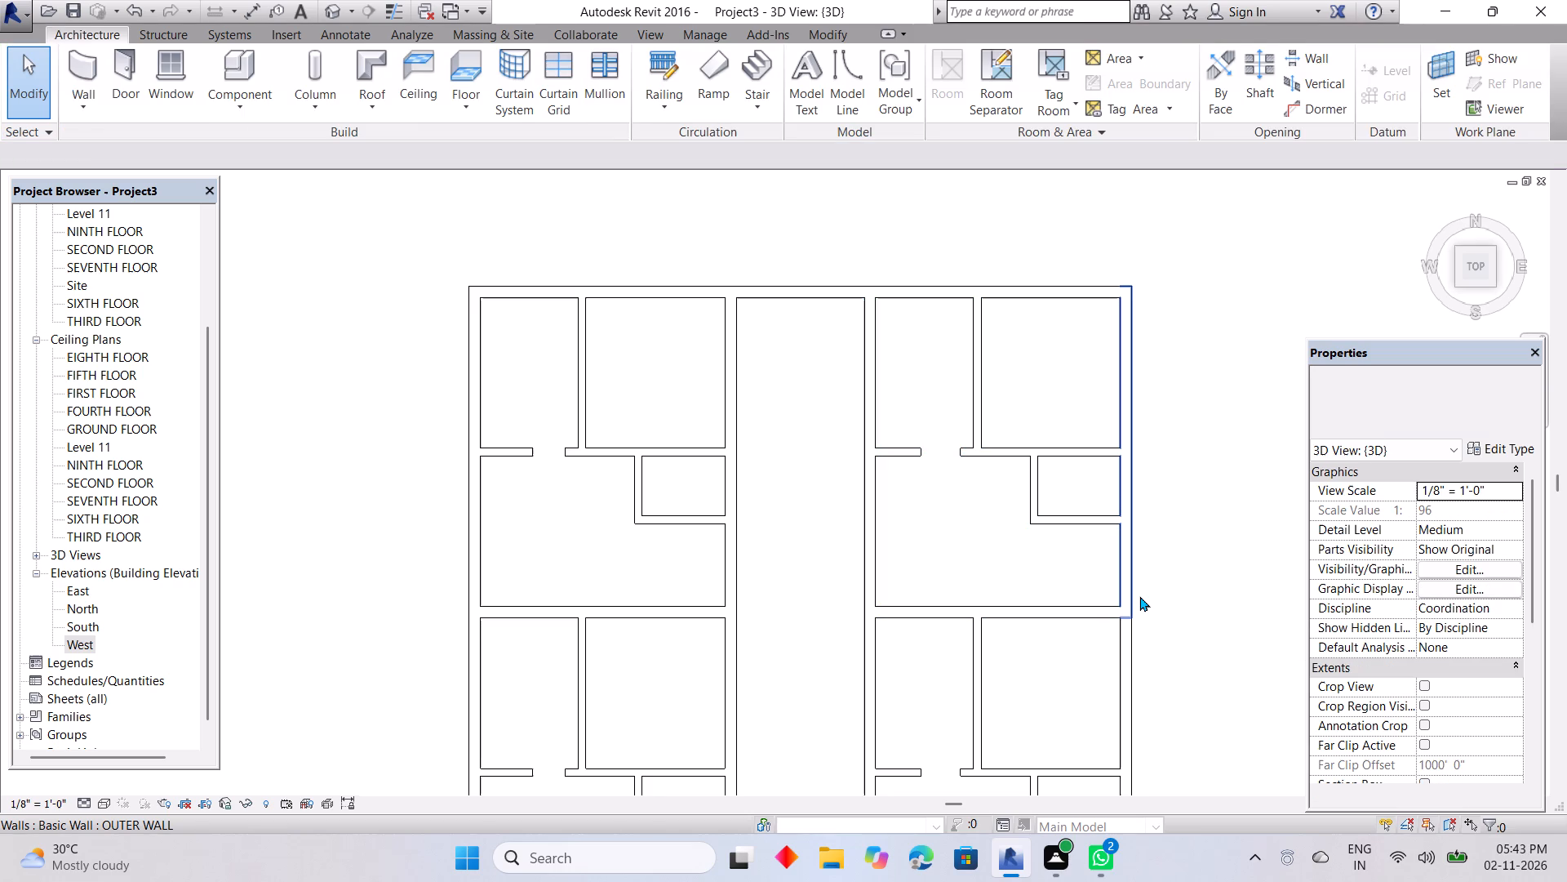
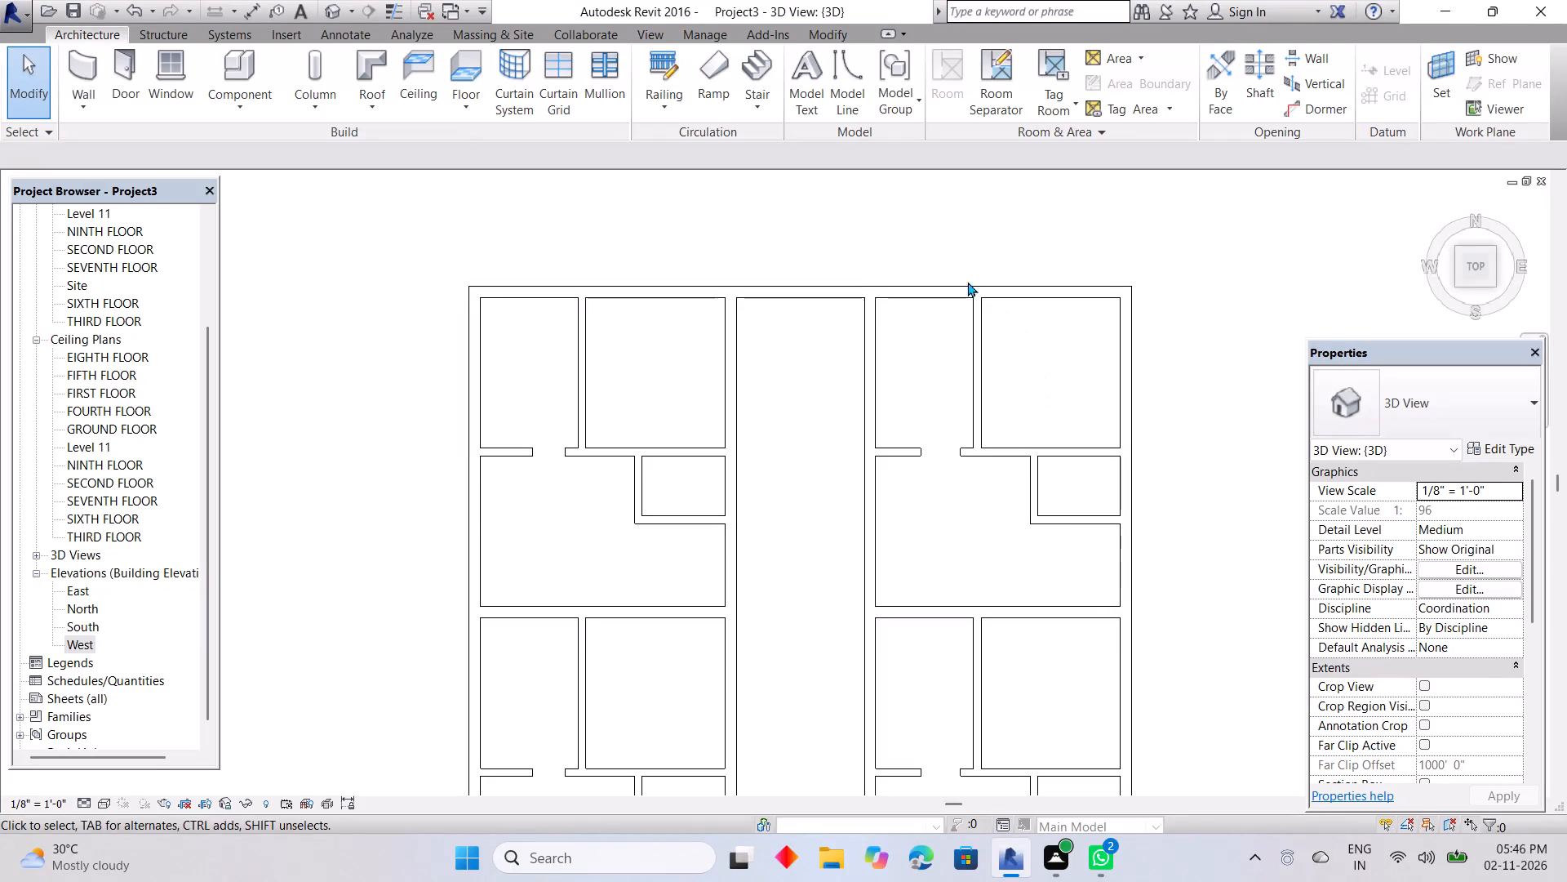
# Examine the junctions of the inner walls with the north outer wall and the overall layout of the units.
pyautogui.scroll(15, 976, 292)
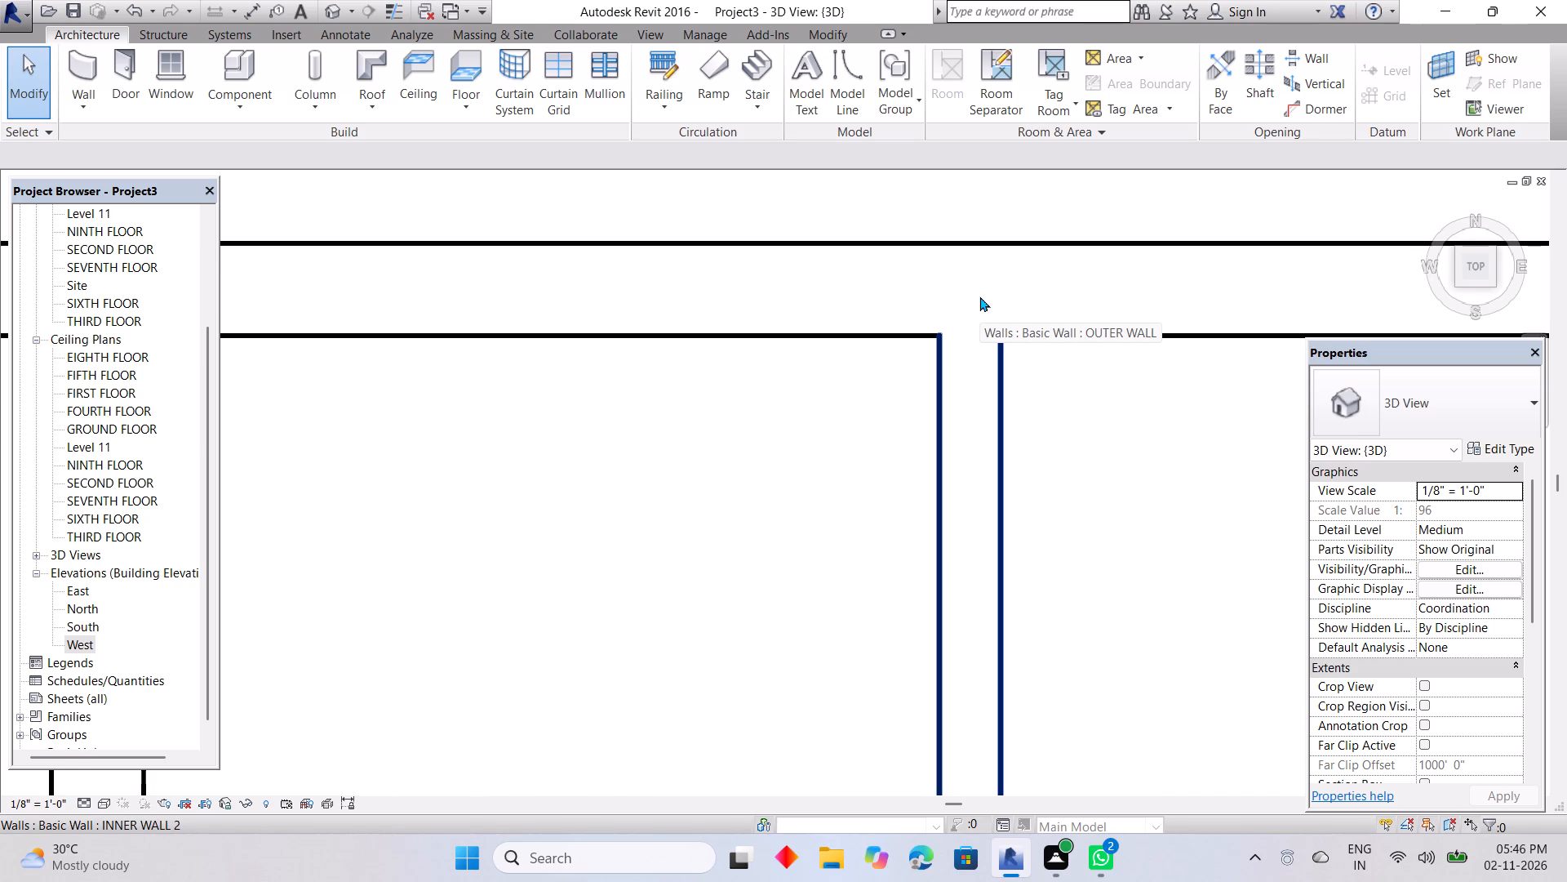
pyautogui.scroll(-3, 976, 296)
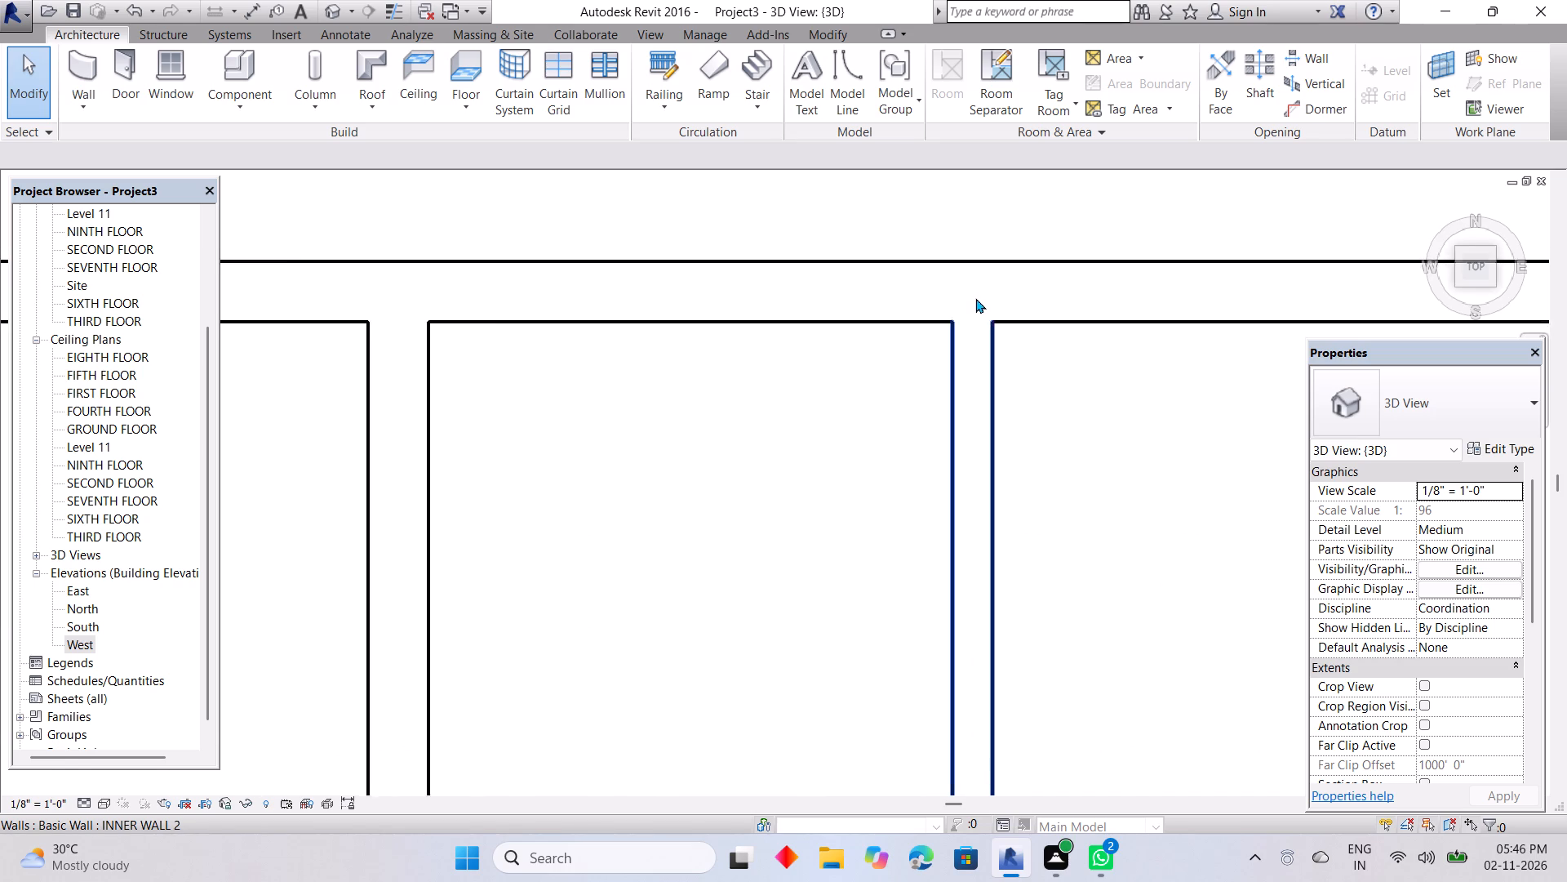
pyautogui.scroll(-9, 975, 298)
pyautogui.scroll(4, 974, 297)
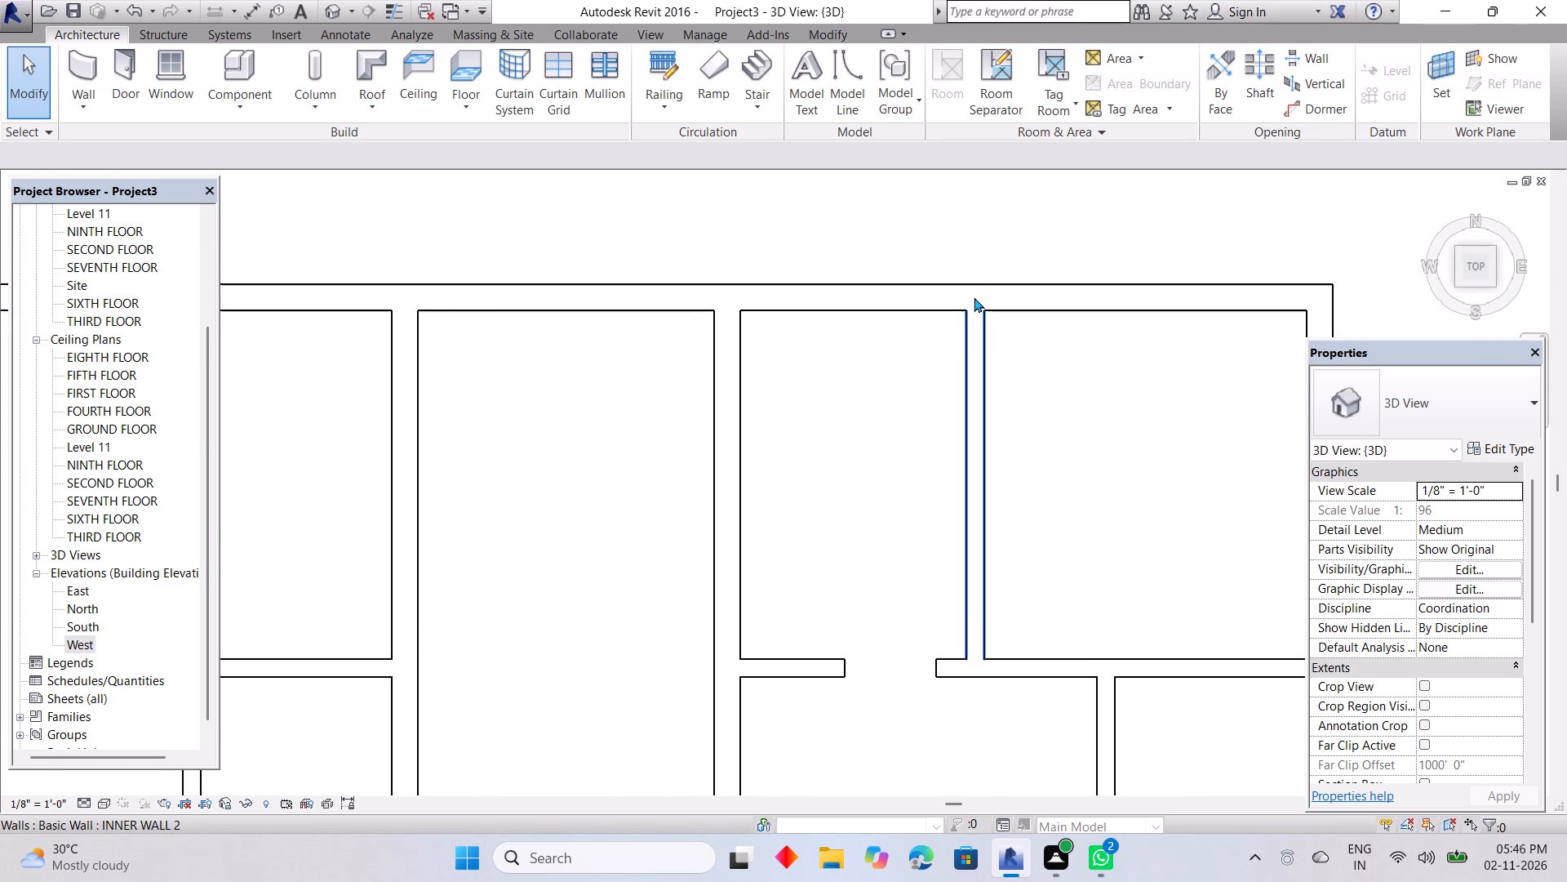
pyautogui.scroll(10, 974, 297)
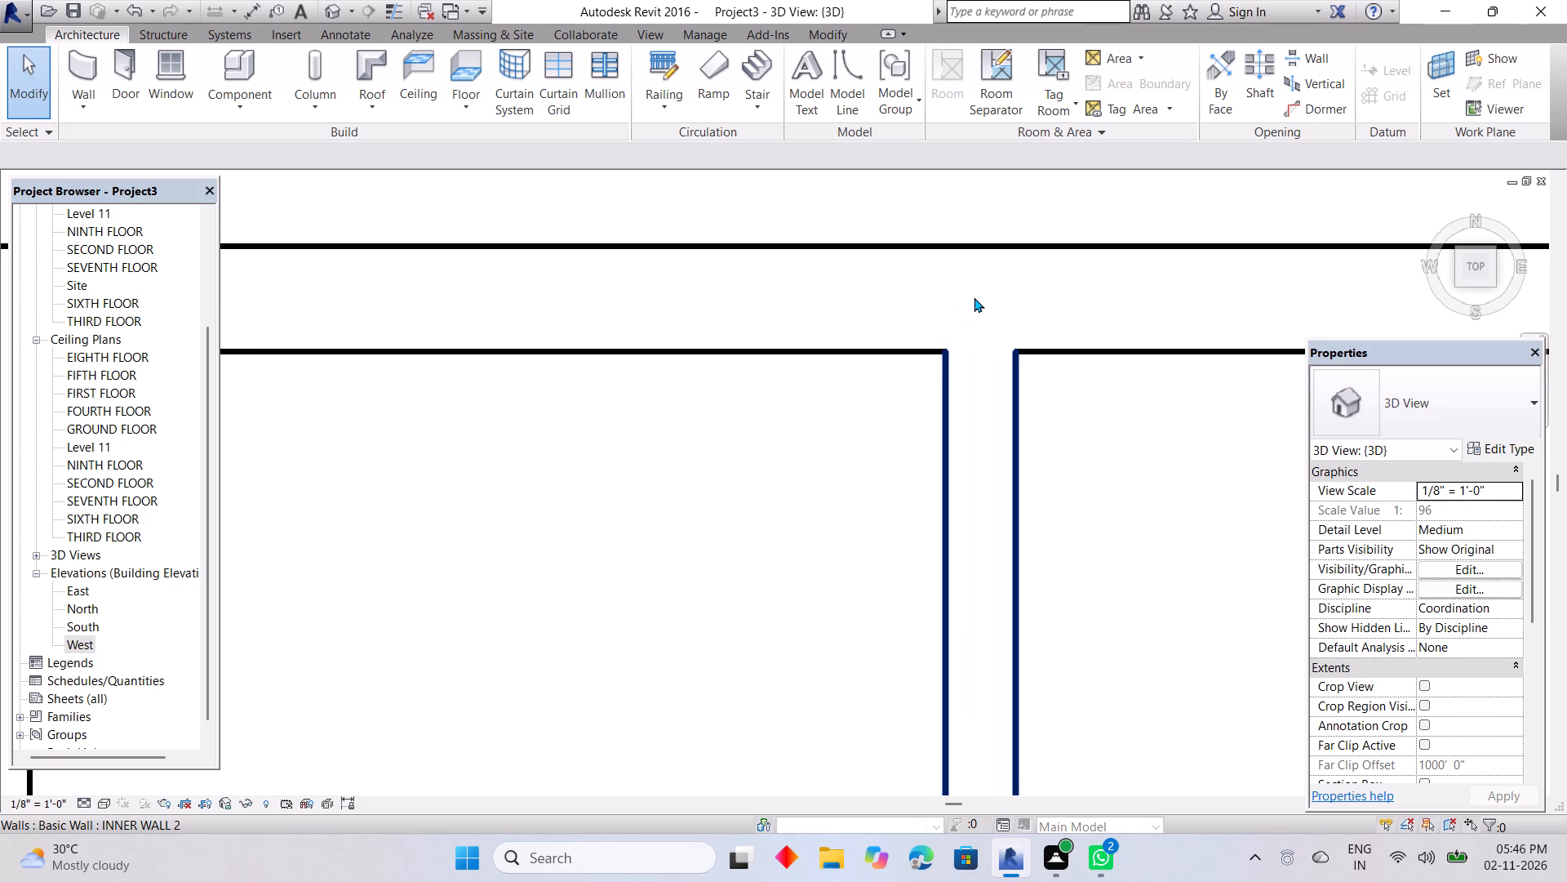
pyautogui.scroll(4, 974, 297)
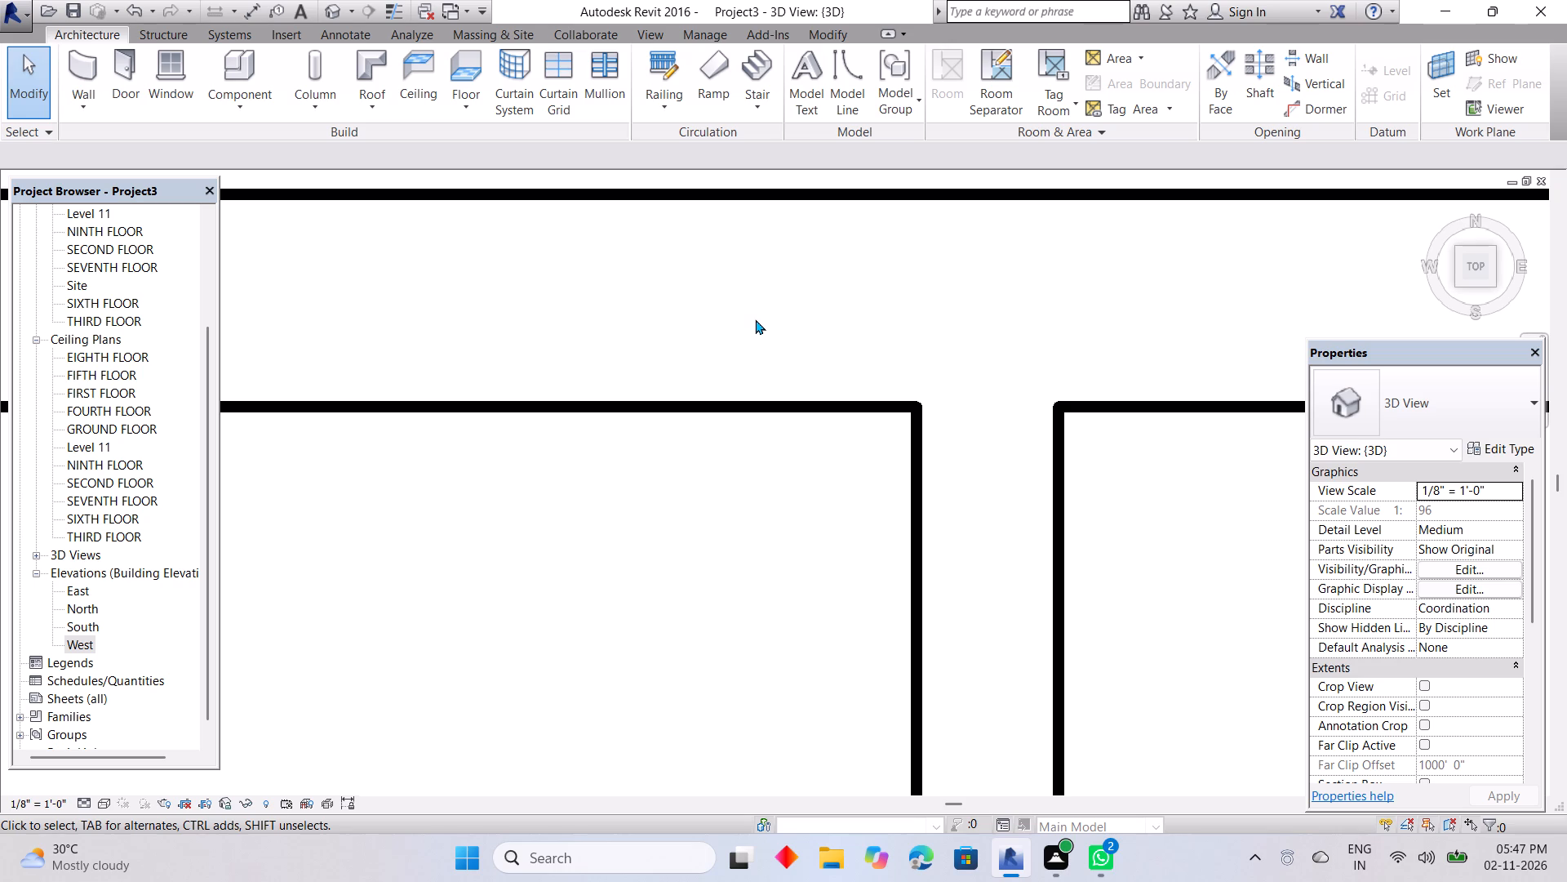
pyautogui.scroll(-19, 697, 323)
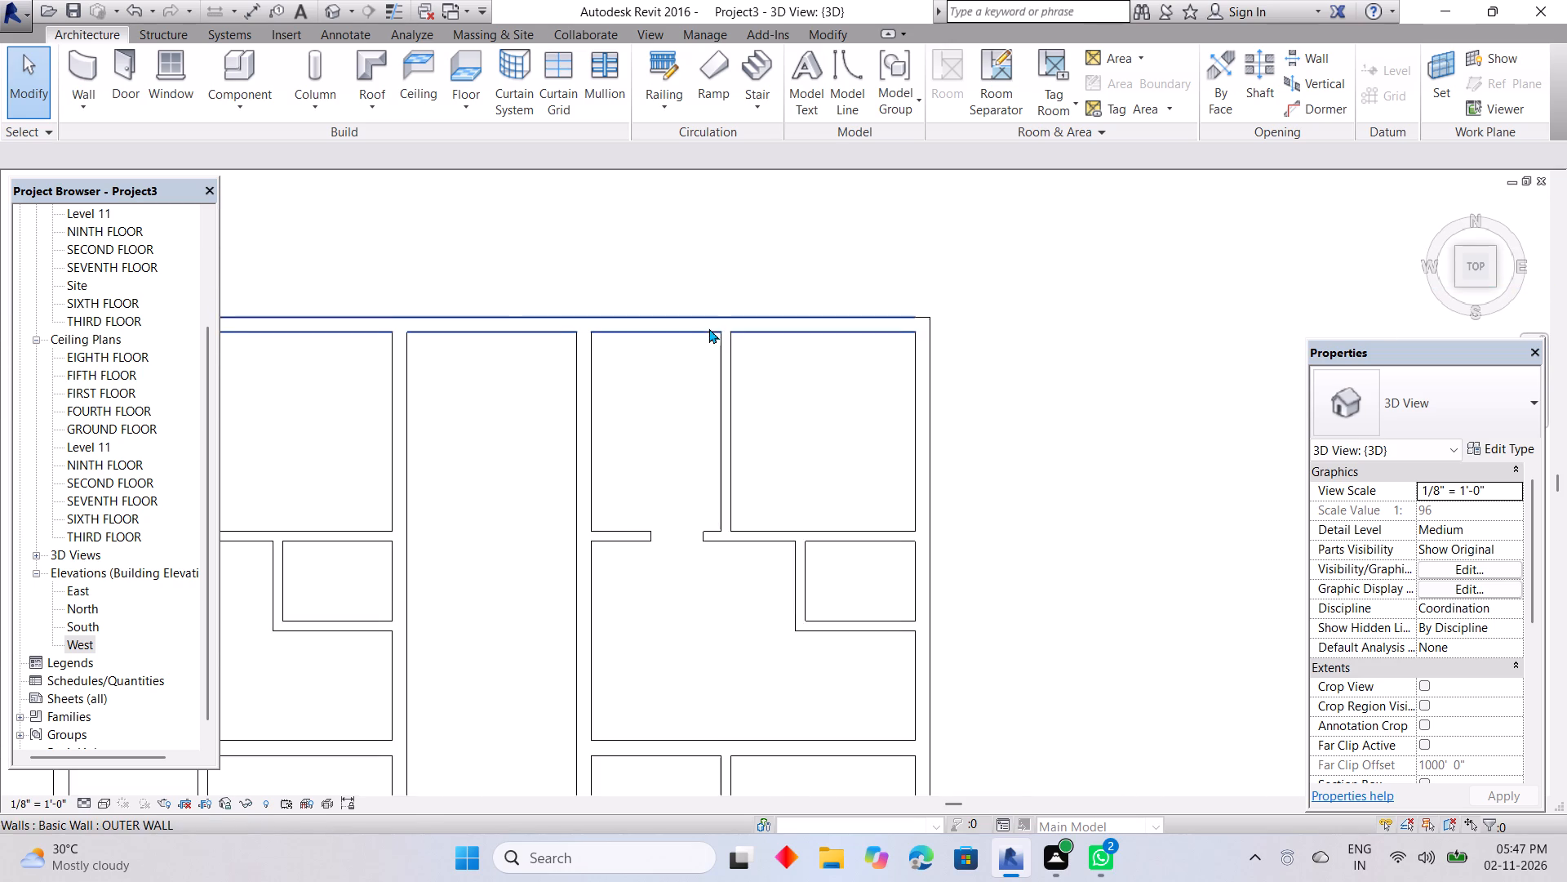
pyautogui.moveTo(712, 332); pyautogui.dragTo(1054, 272, button='middle')
pyautogui.scroll(-4, 1032, 315)
pyautogui.moveTo(1021, 352); pyautogui.dragTo(1052, 278, button='middle')
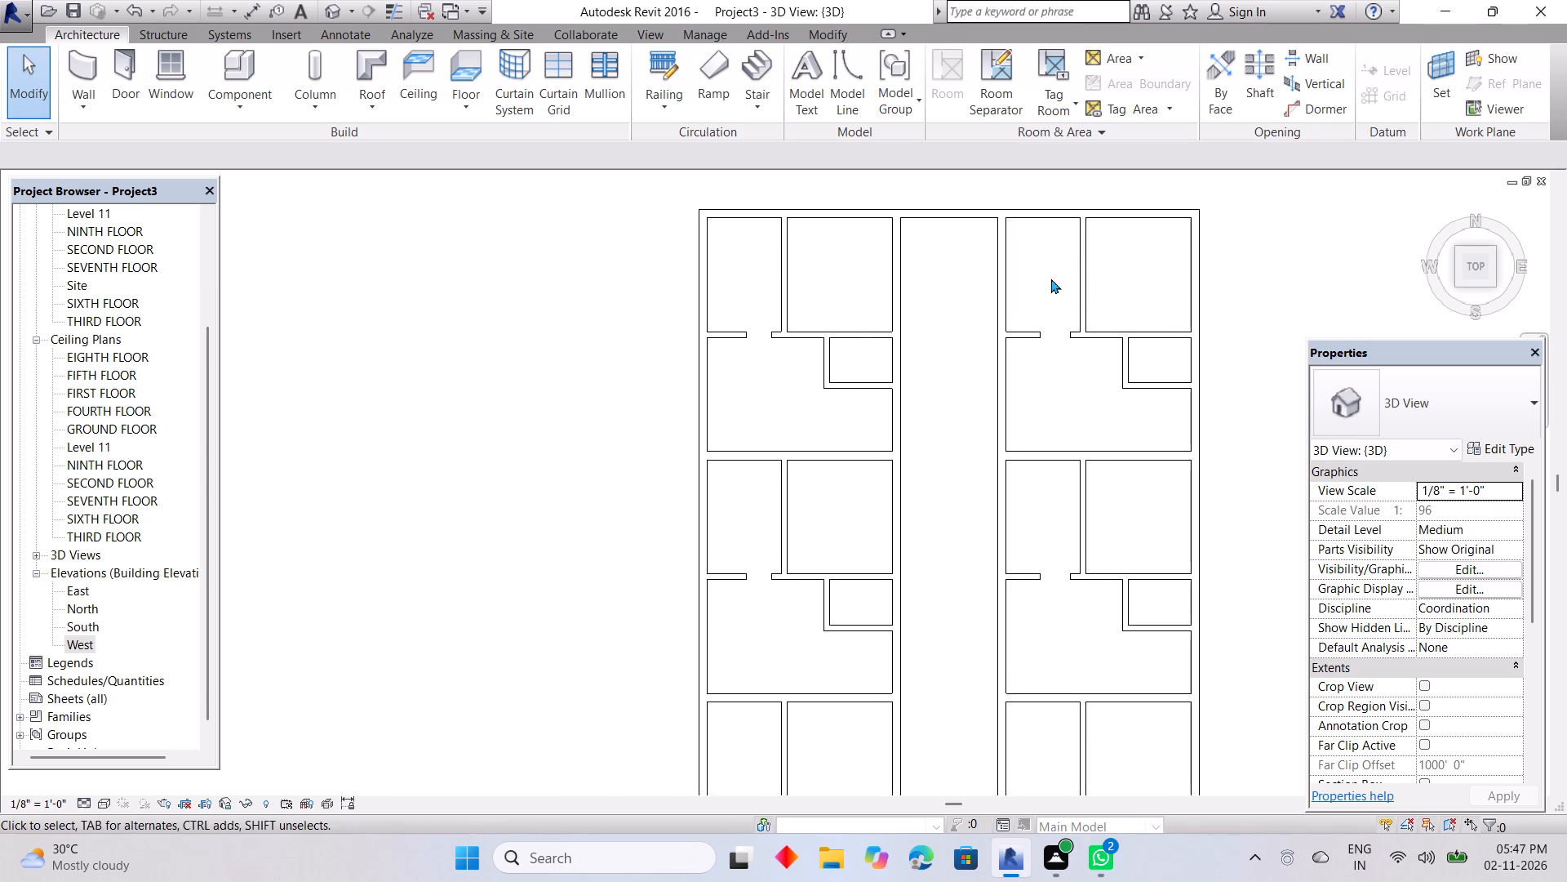
pyautogui.scroll(-3, 1045, 298)
pyautogui.scroll(-3, 1086, 373)
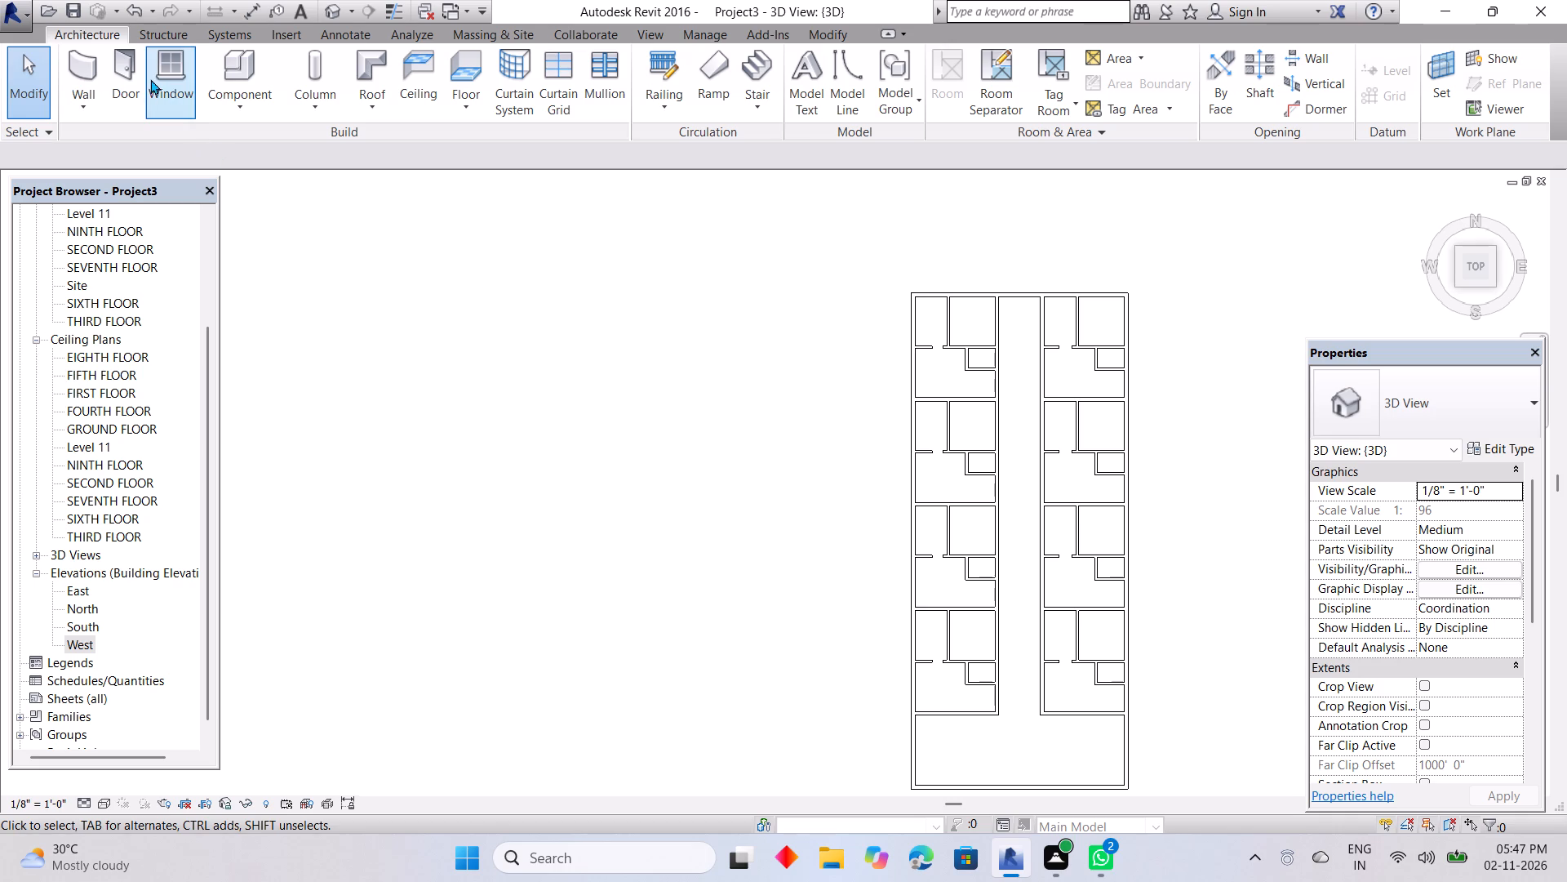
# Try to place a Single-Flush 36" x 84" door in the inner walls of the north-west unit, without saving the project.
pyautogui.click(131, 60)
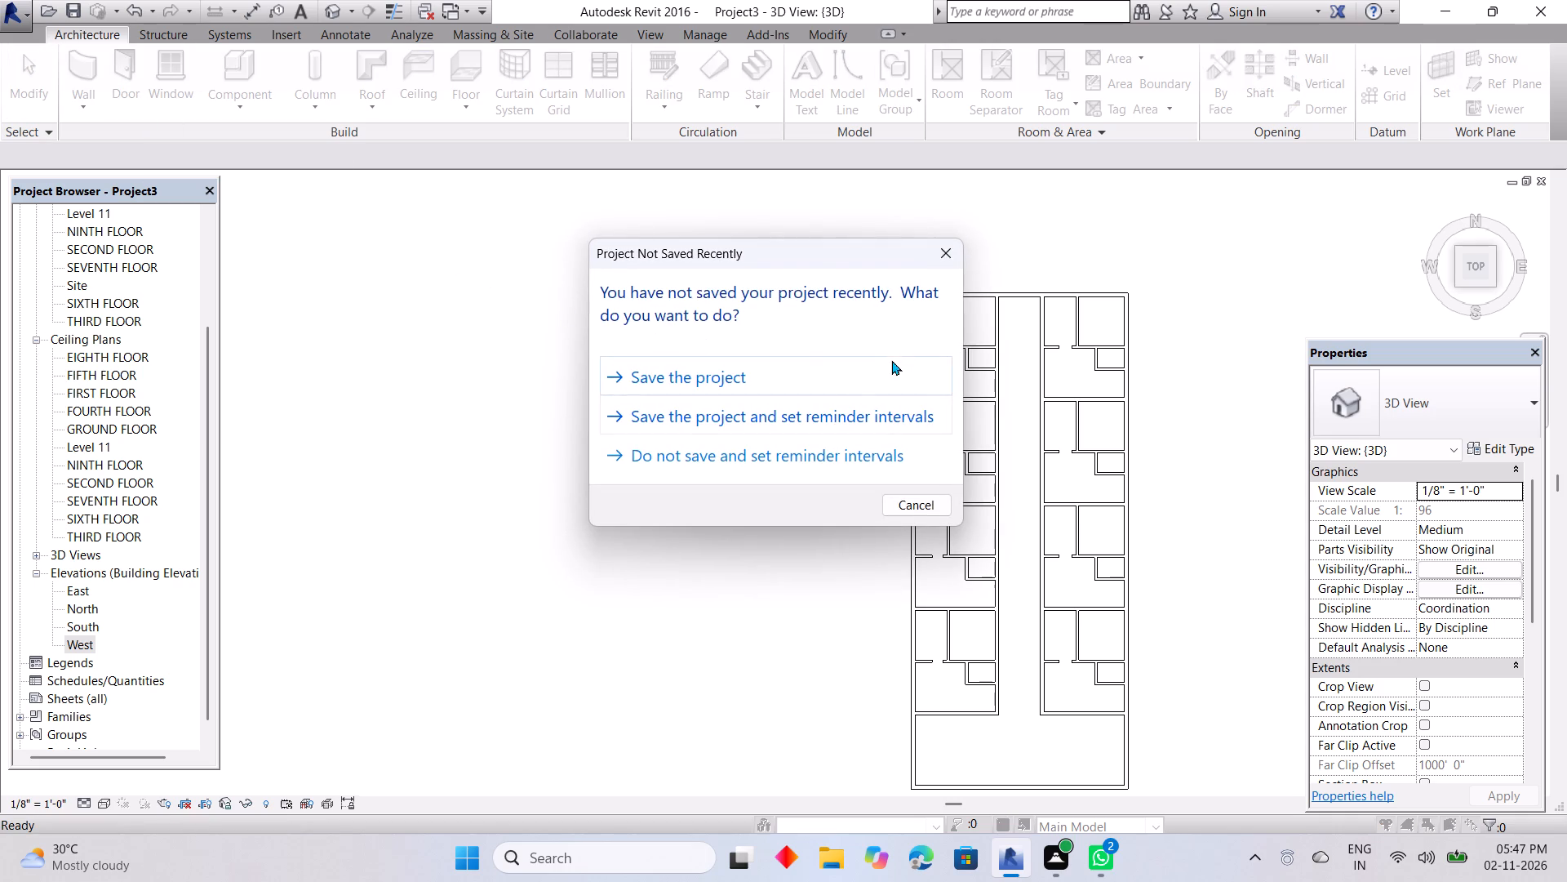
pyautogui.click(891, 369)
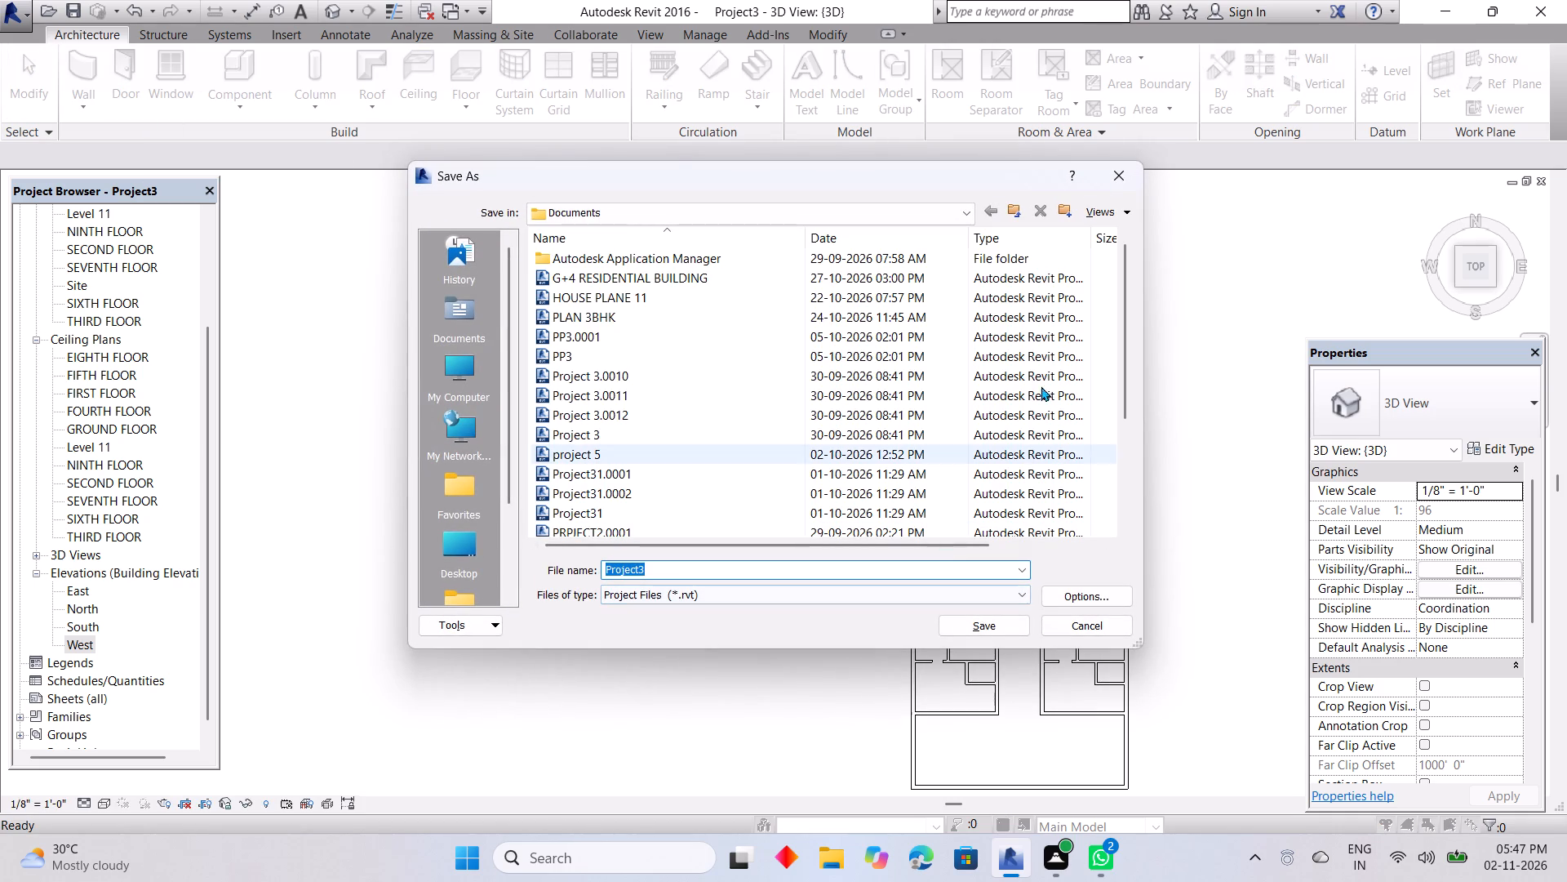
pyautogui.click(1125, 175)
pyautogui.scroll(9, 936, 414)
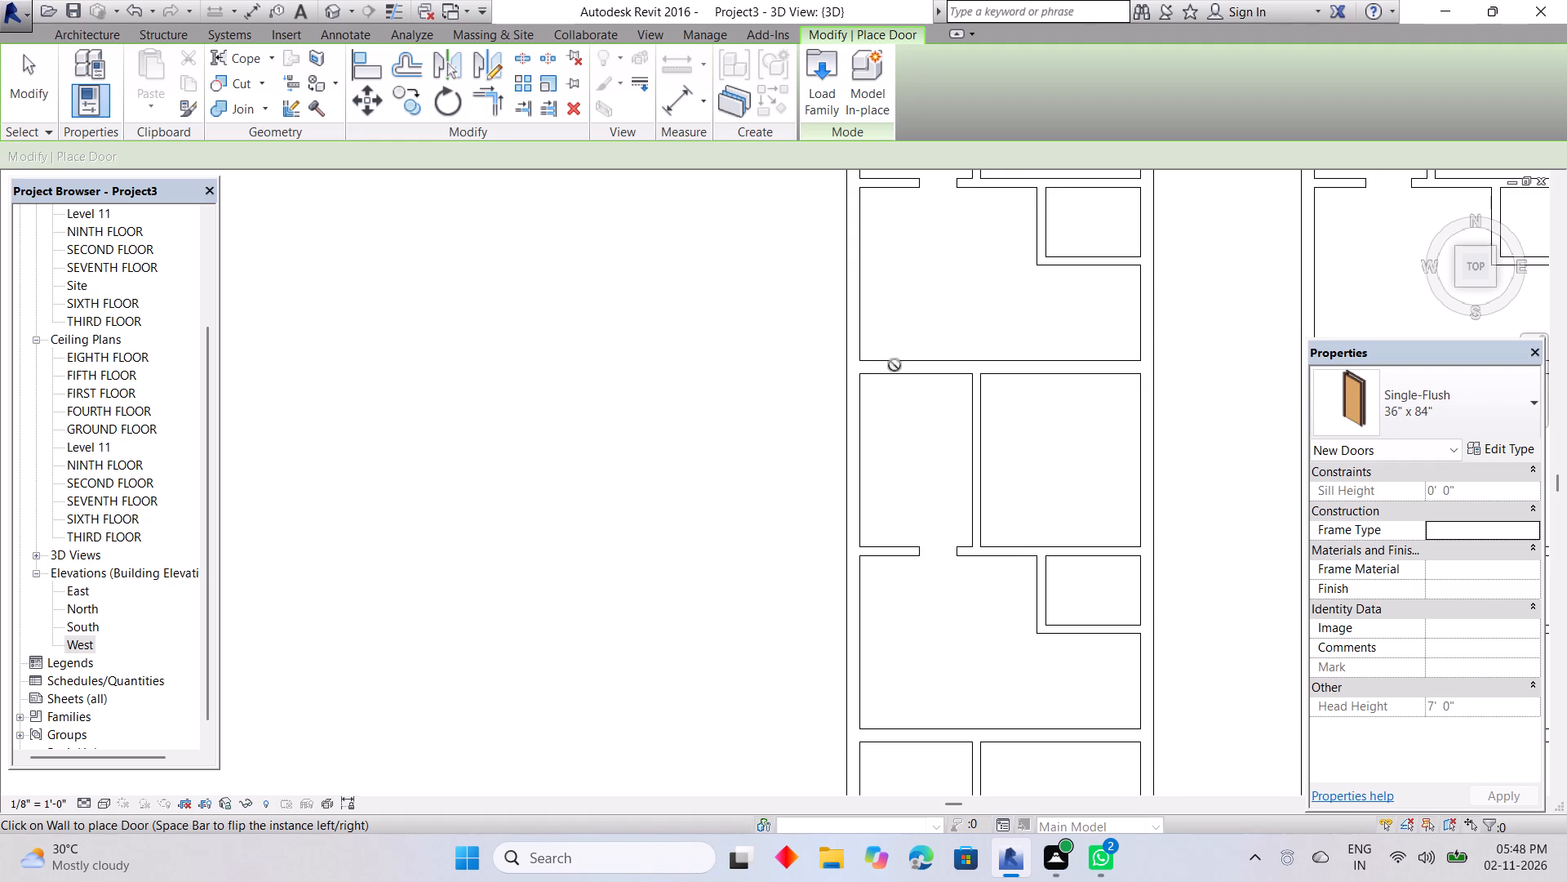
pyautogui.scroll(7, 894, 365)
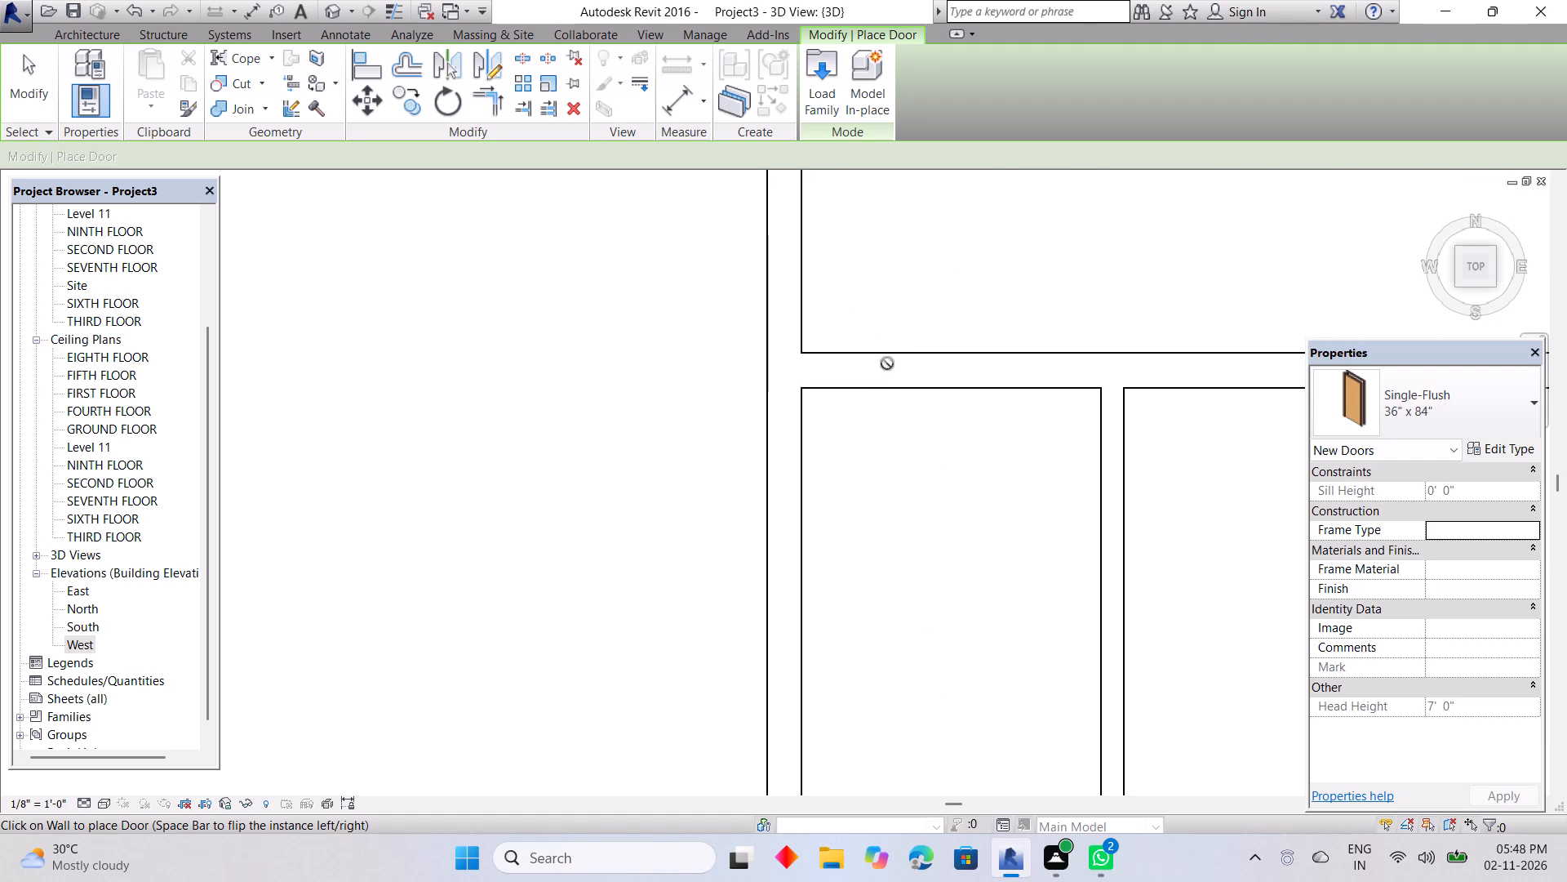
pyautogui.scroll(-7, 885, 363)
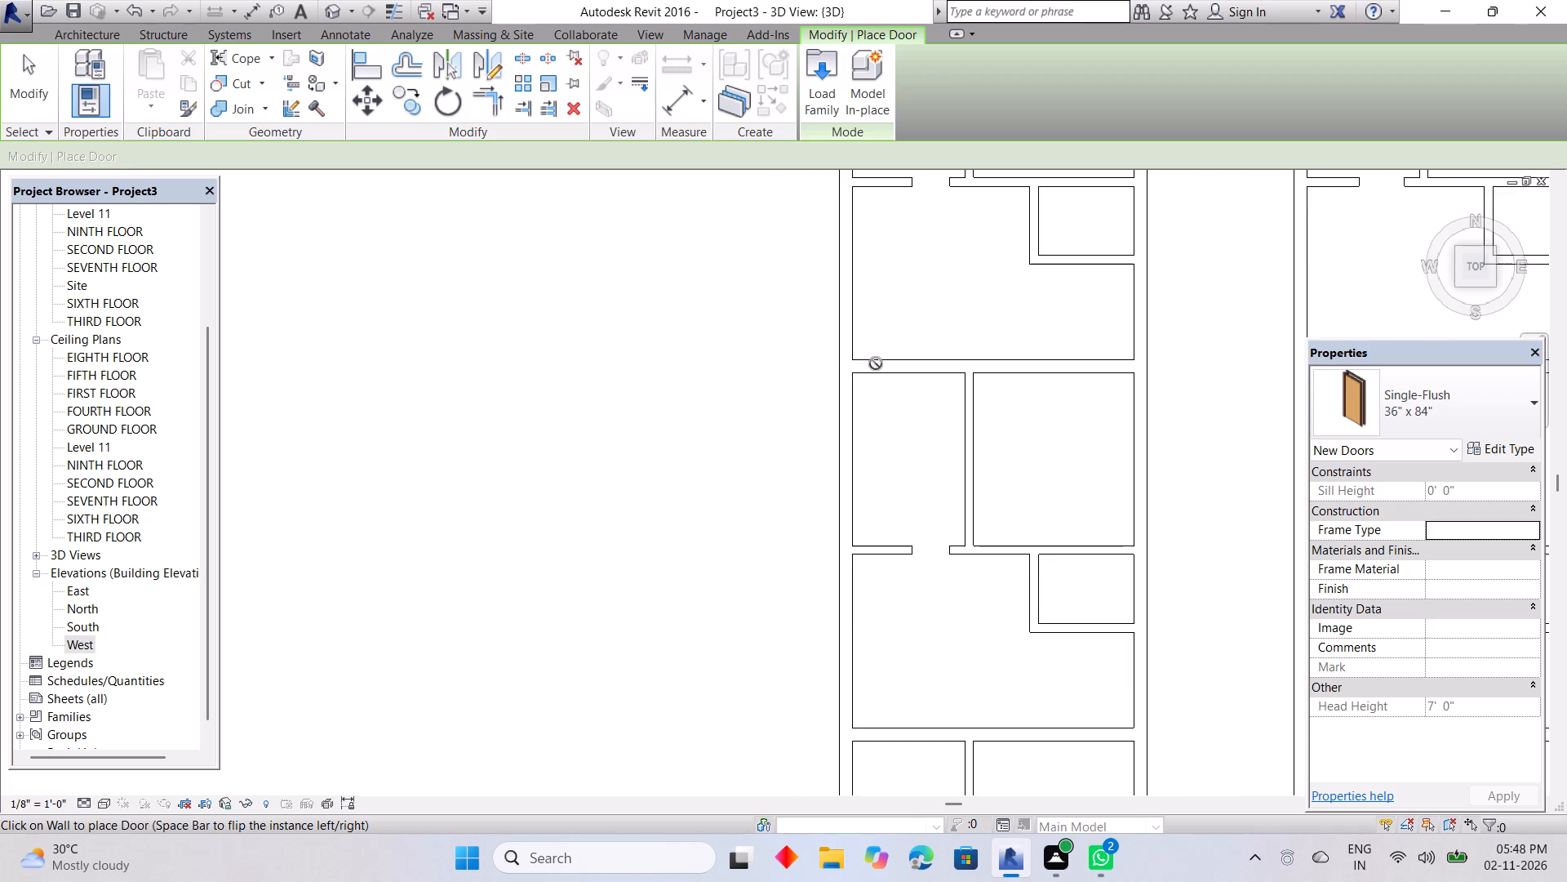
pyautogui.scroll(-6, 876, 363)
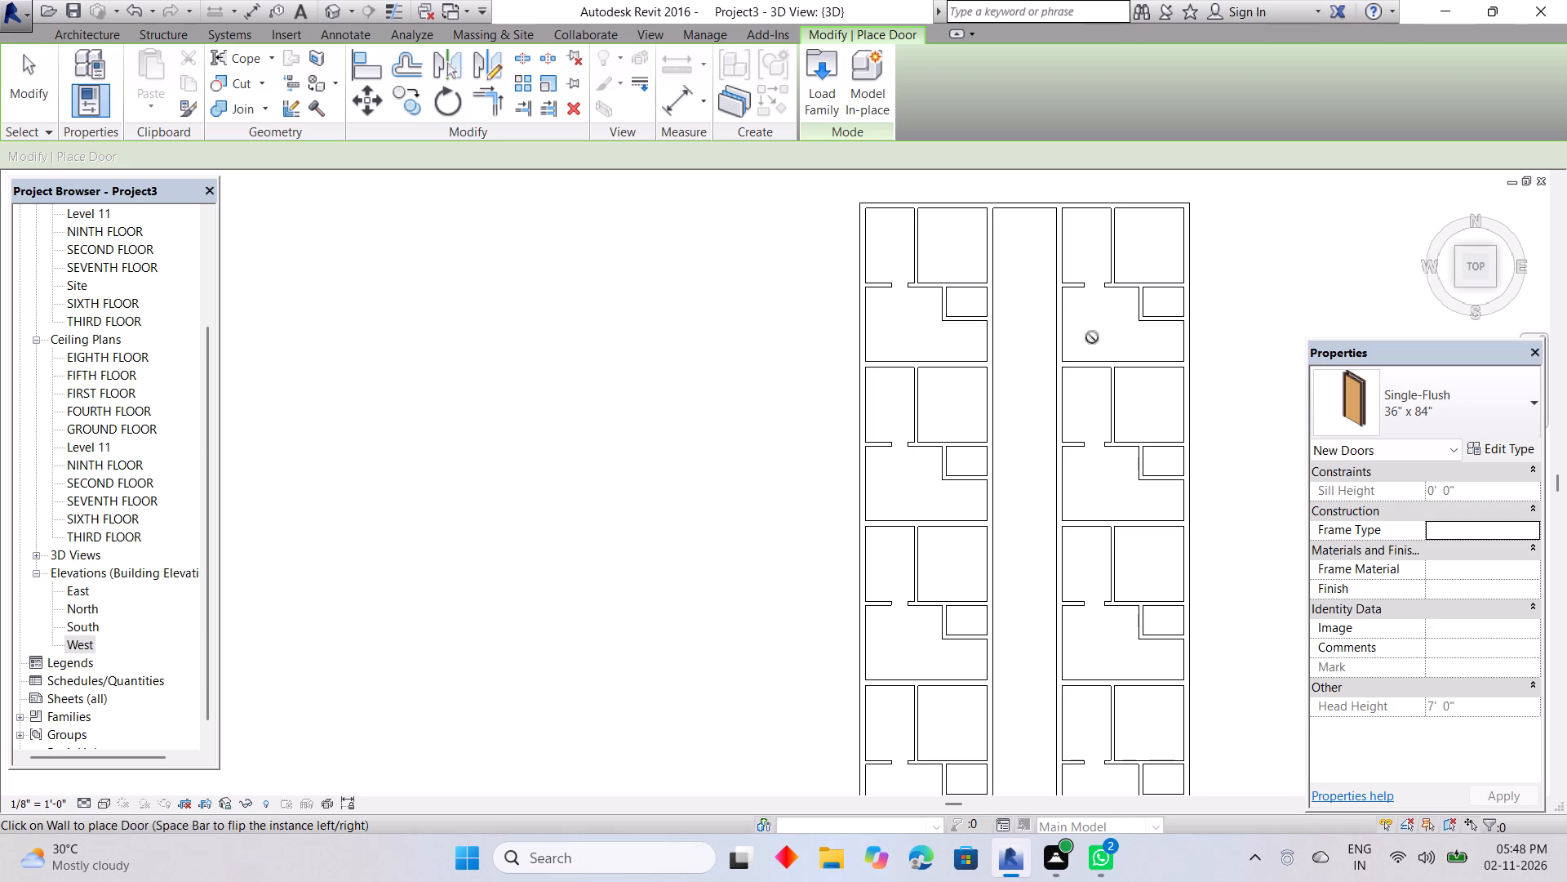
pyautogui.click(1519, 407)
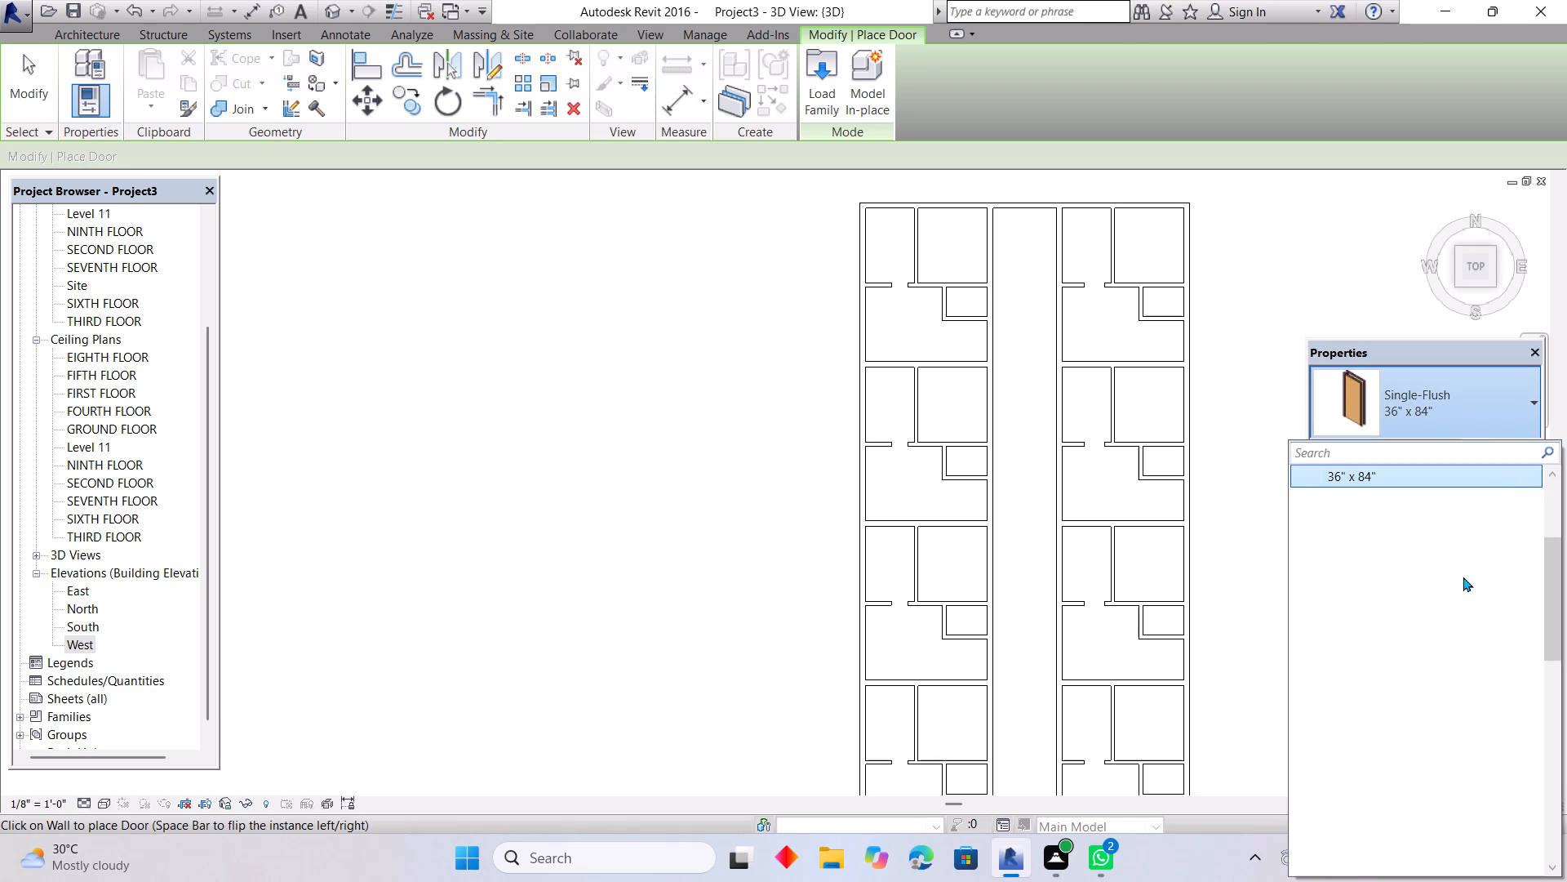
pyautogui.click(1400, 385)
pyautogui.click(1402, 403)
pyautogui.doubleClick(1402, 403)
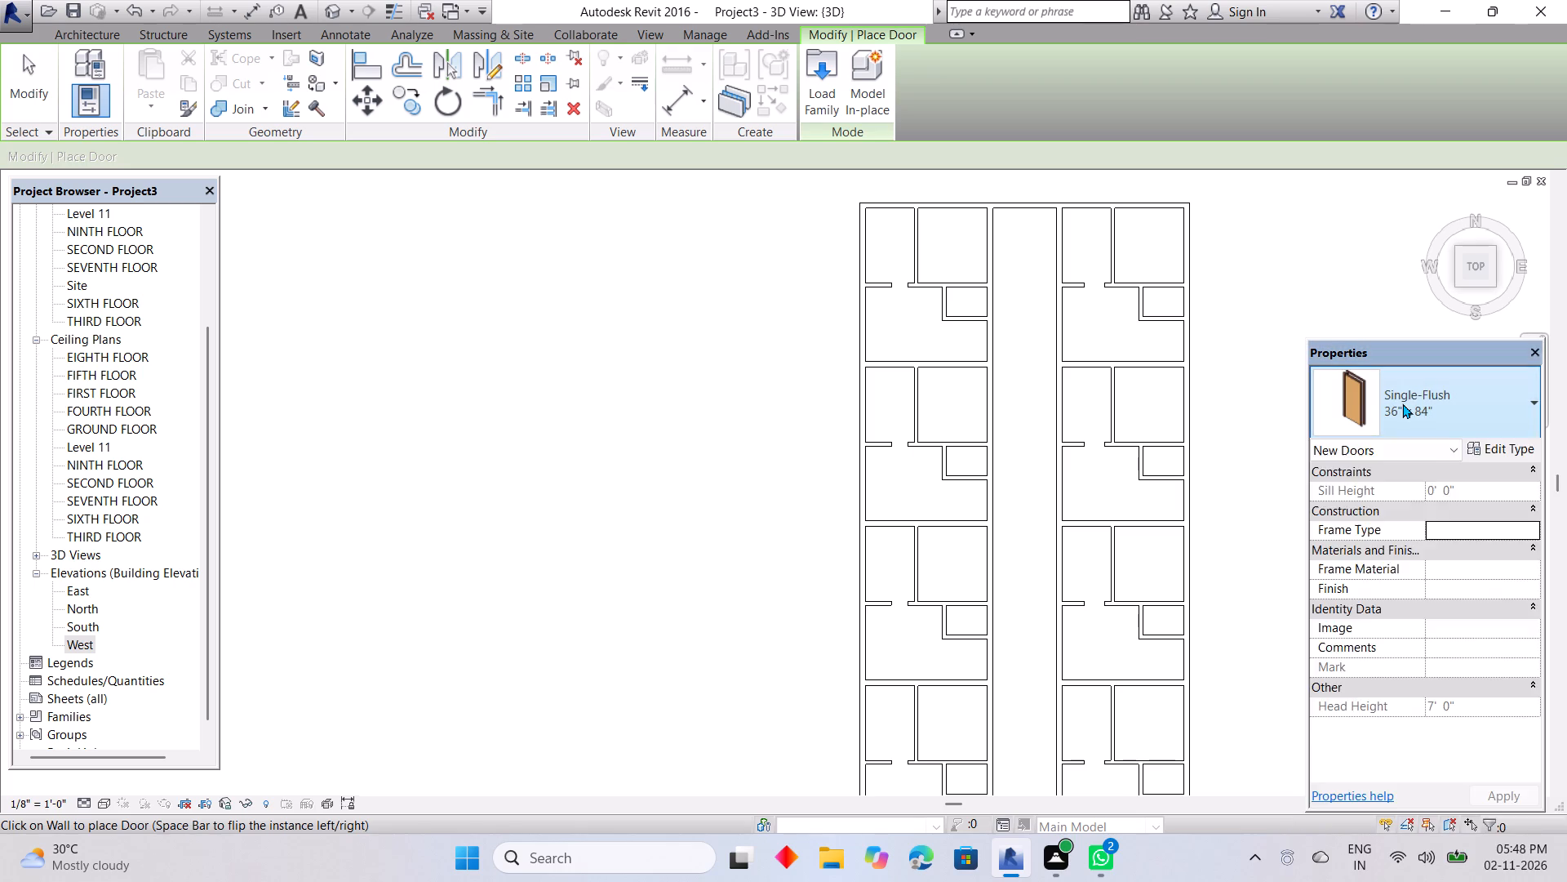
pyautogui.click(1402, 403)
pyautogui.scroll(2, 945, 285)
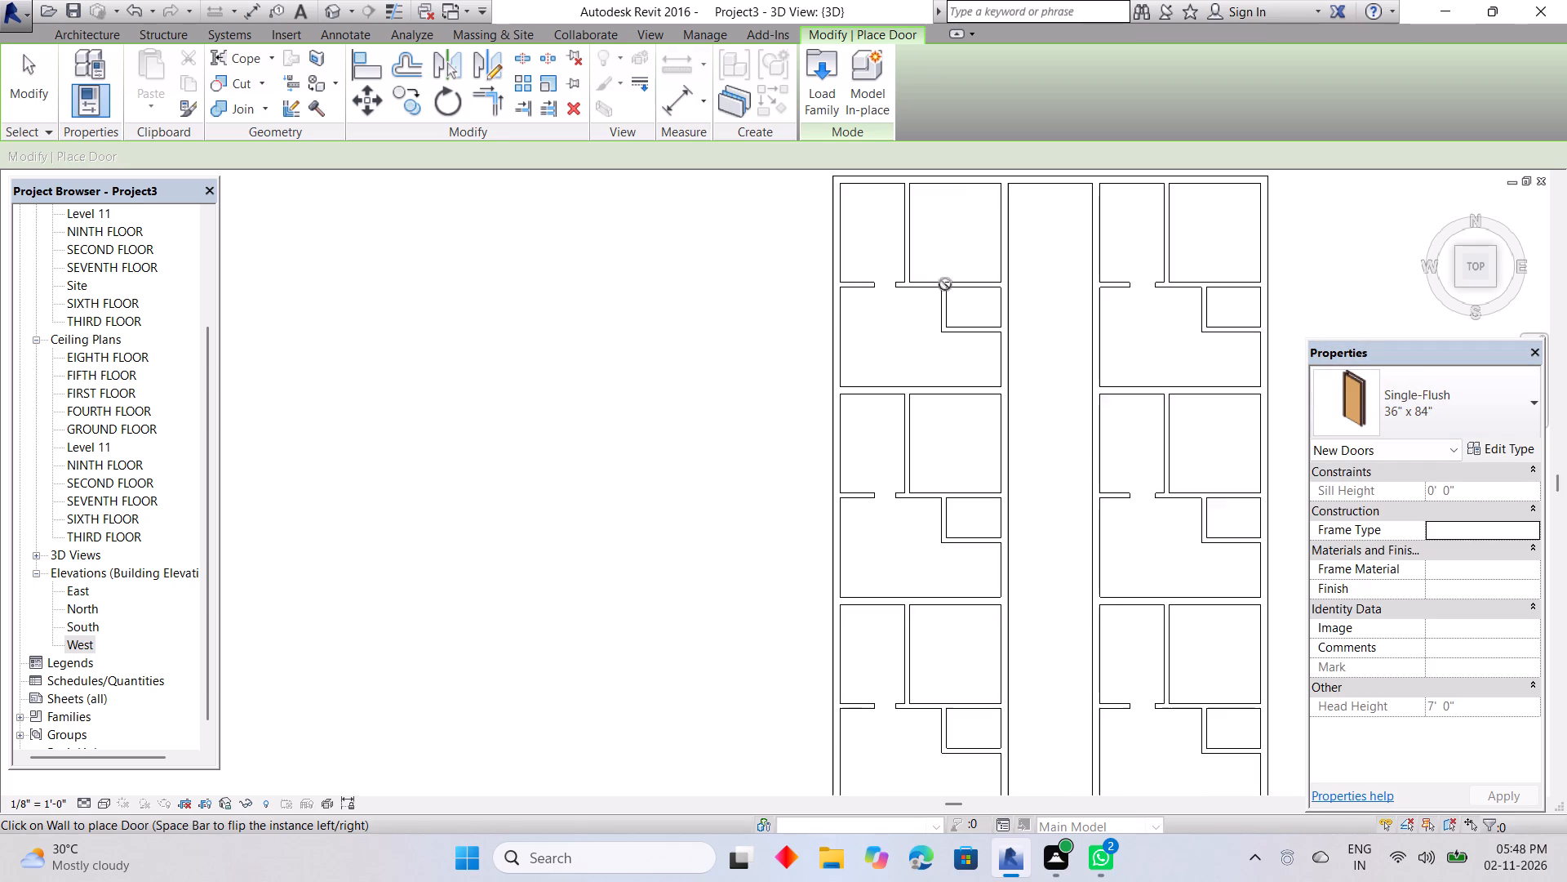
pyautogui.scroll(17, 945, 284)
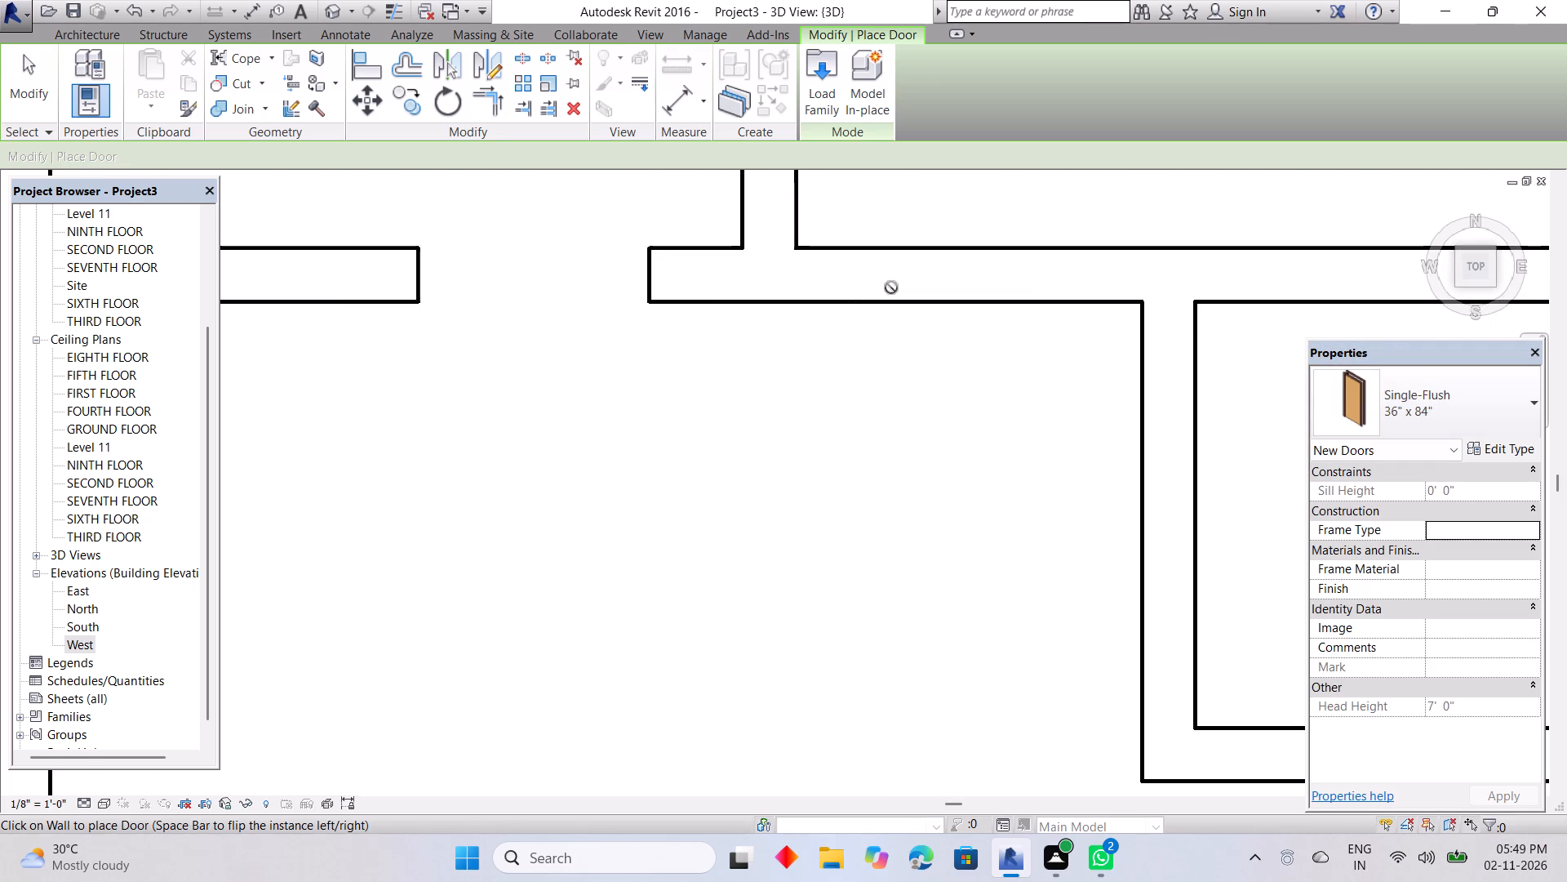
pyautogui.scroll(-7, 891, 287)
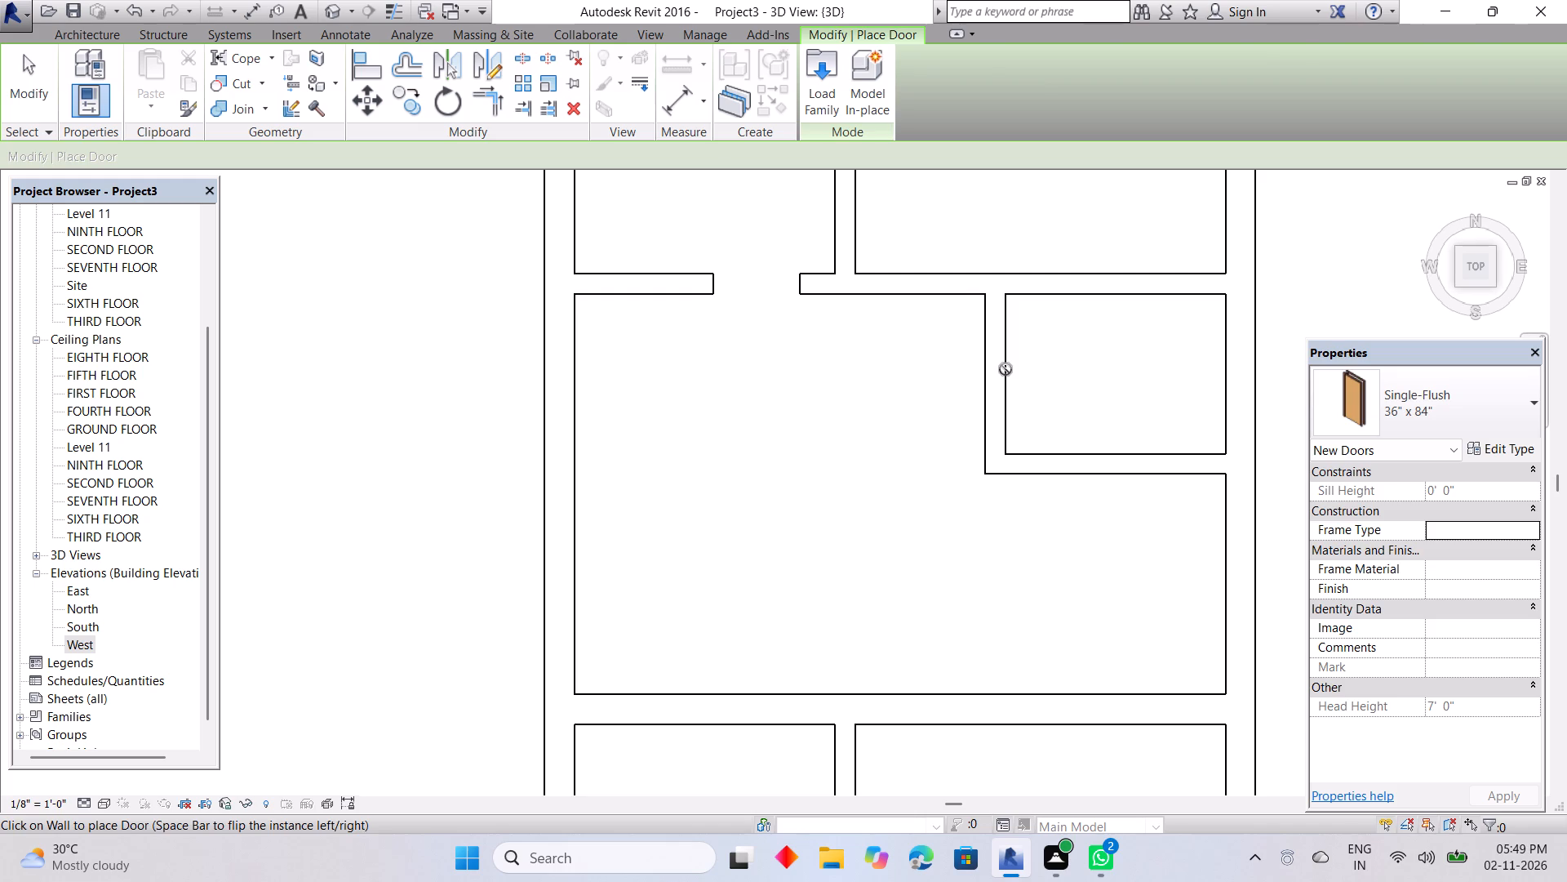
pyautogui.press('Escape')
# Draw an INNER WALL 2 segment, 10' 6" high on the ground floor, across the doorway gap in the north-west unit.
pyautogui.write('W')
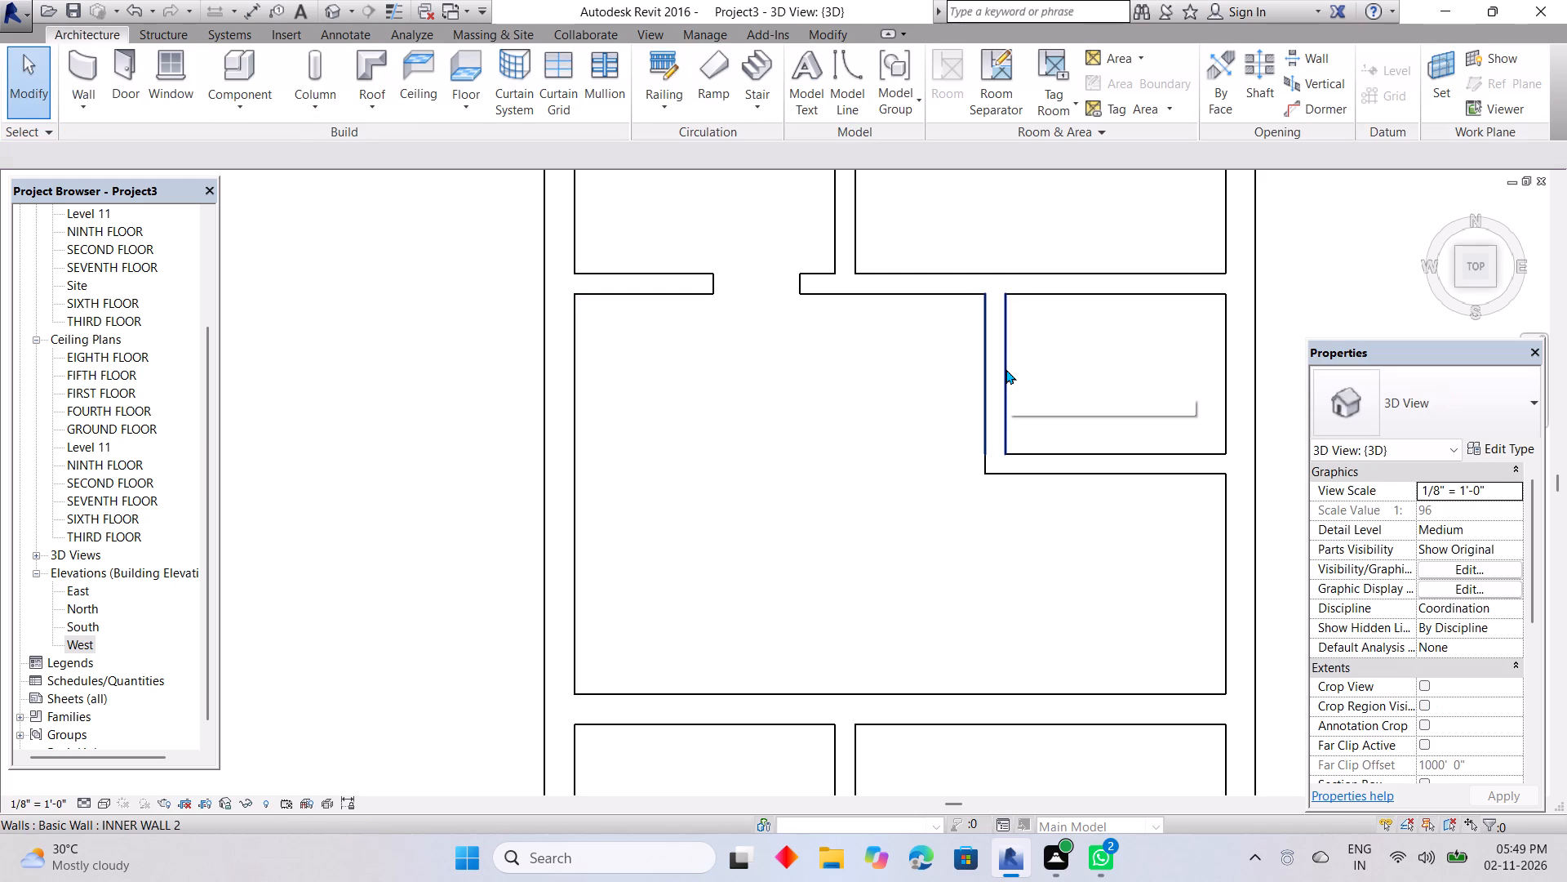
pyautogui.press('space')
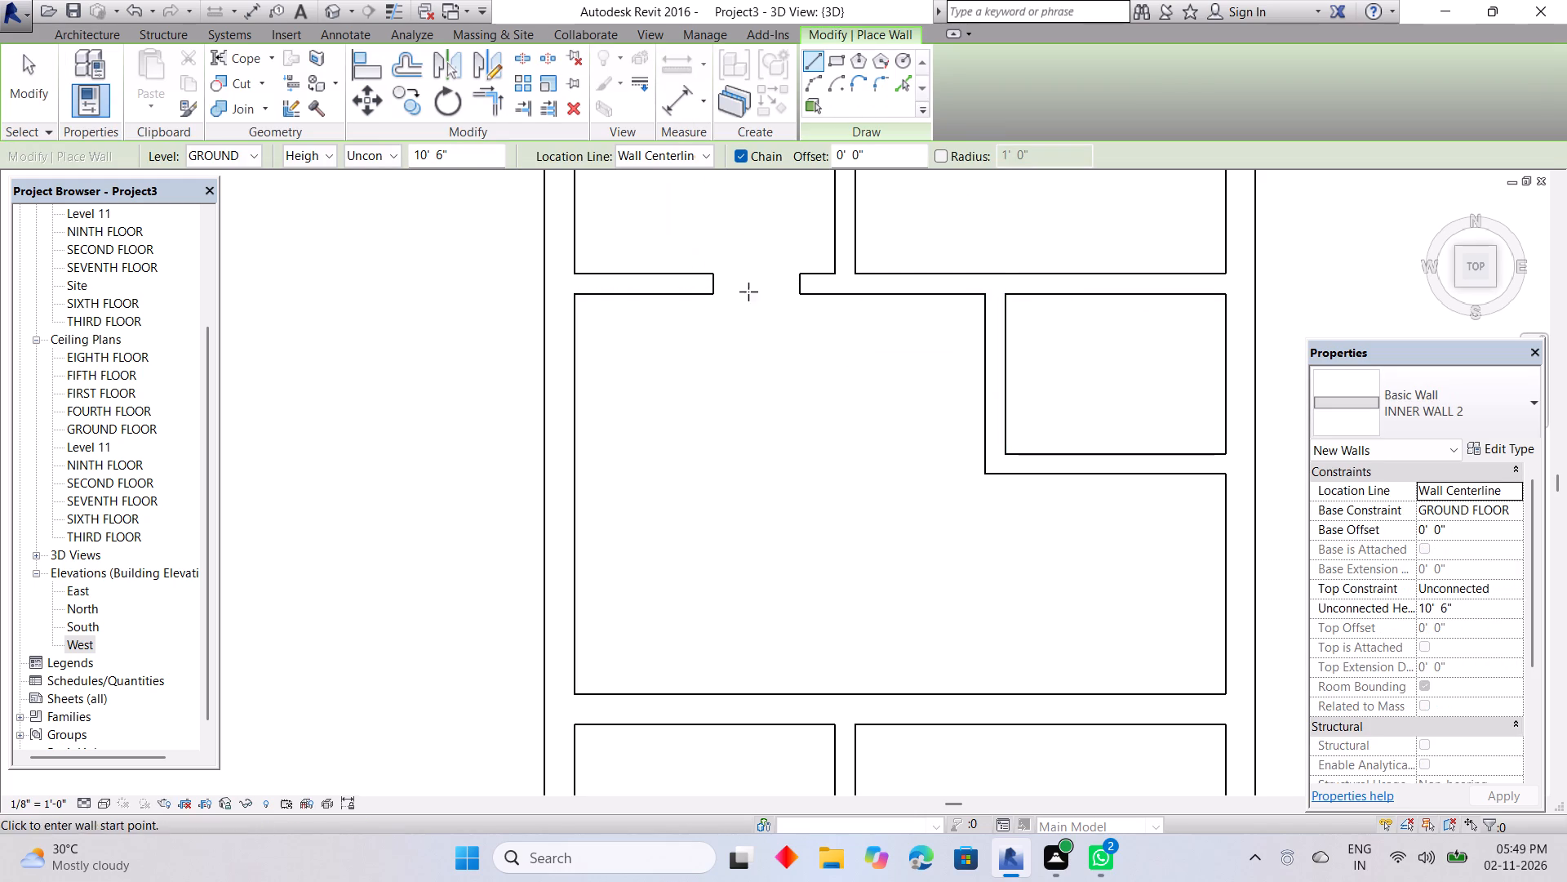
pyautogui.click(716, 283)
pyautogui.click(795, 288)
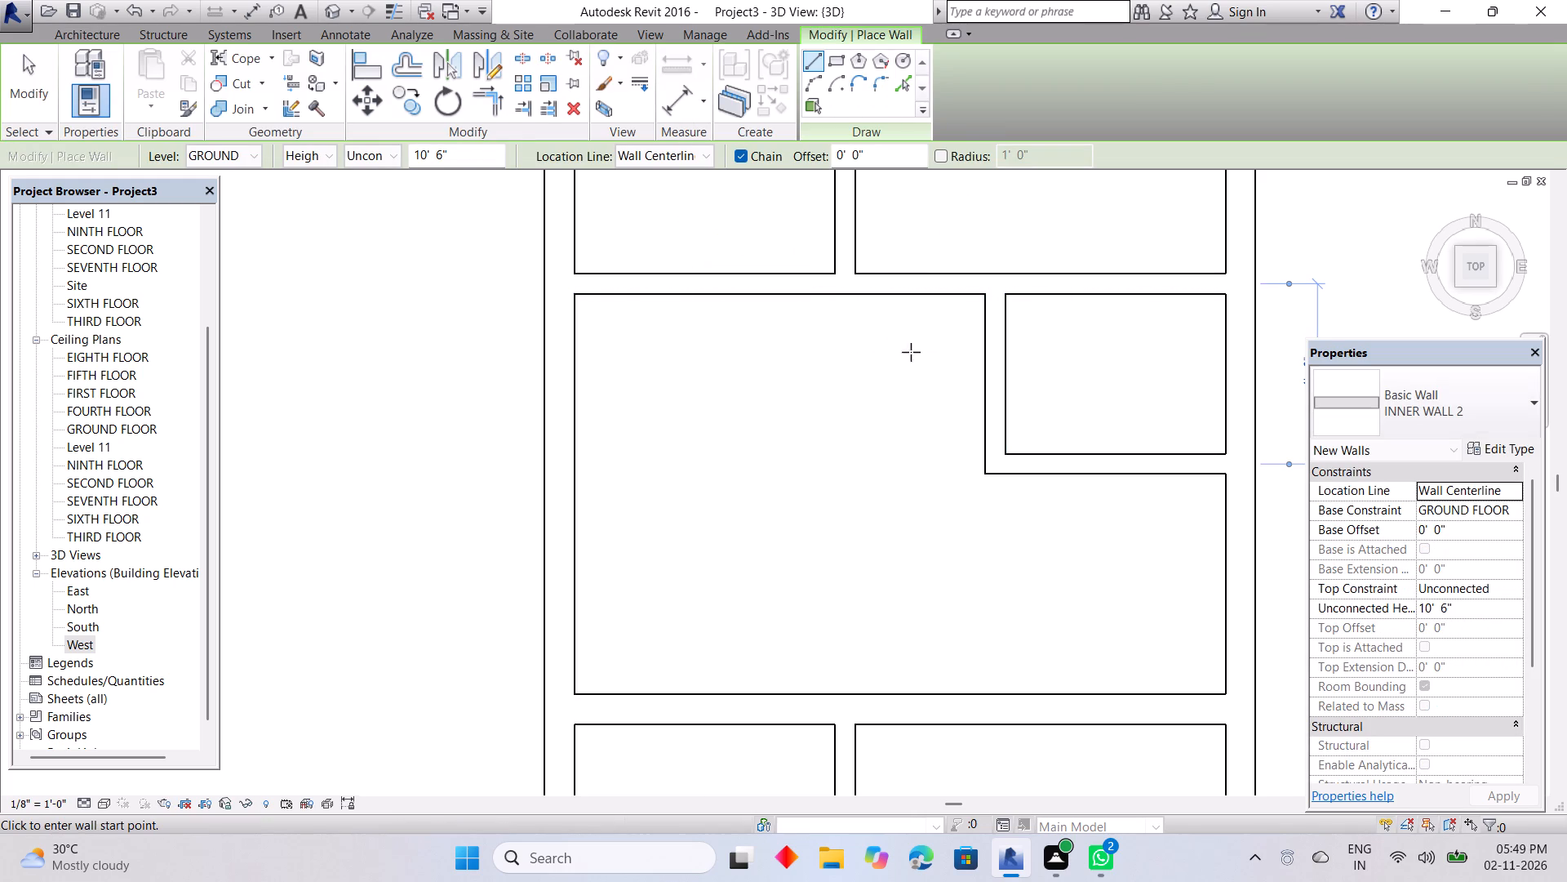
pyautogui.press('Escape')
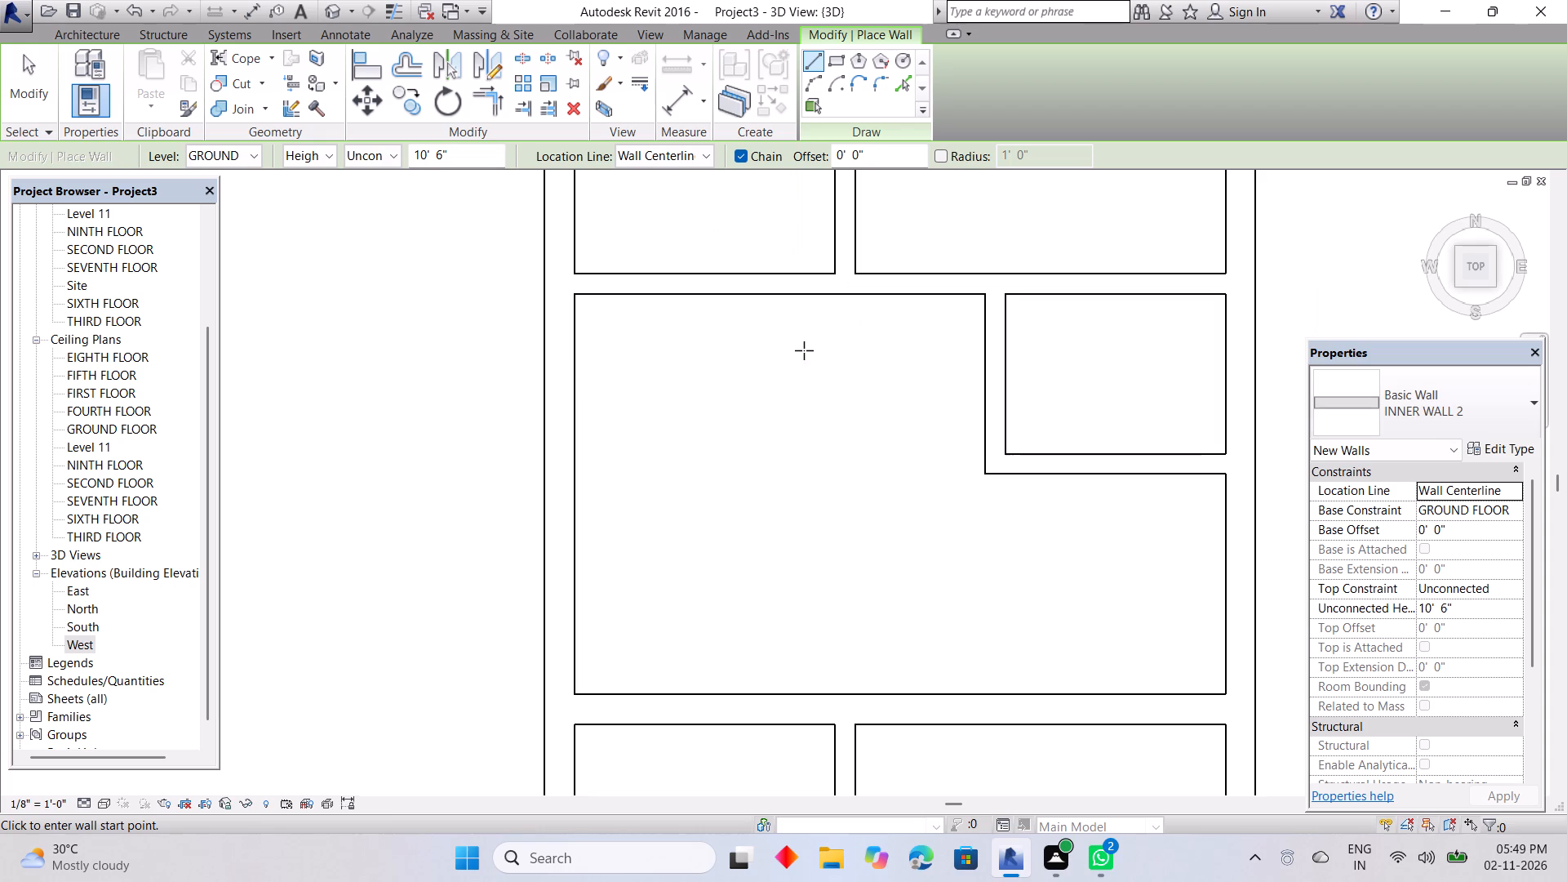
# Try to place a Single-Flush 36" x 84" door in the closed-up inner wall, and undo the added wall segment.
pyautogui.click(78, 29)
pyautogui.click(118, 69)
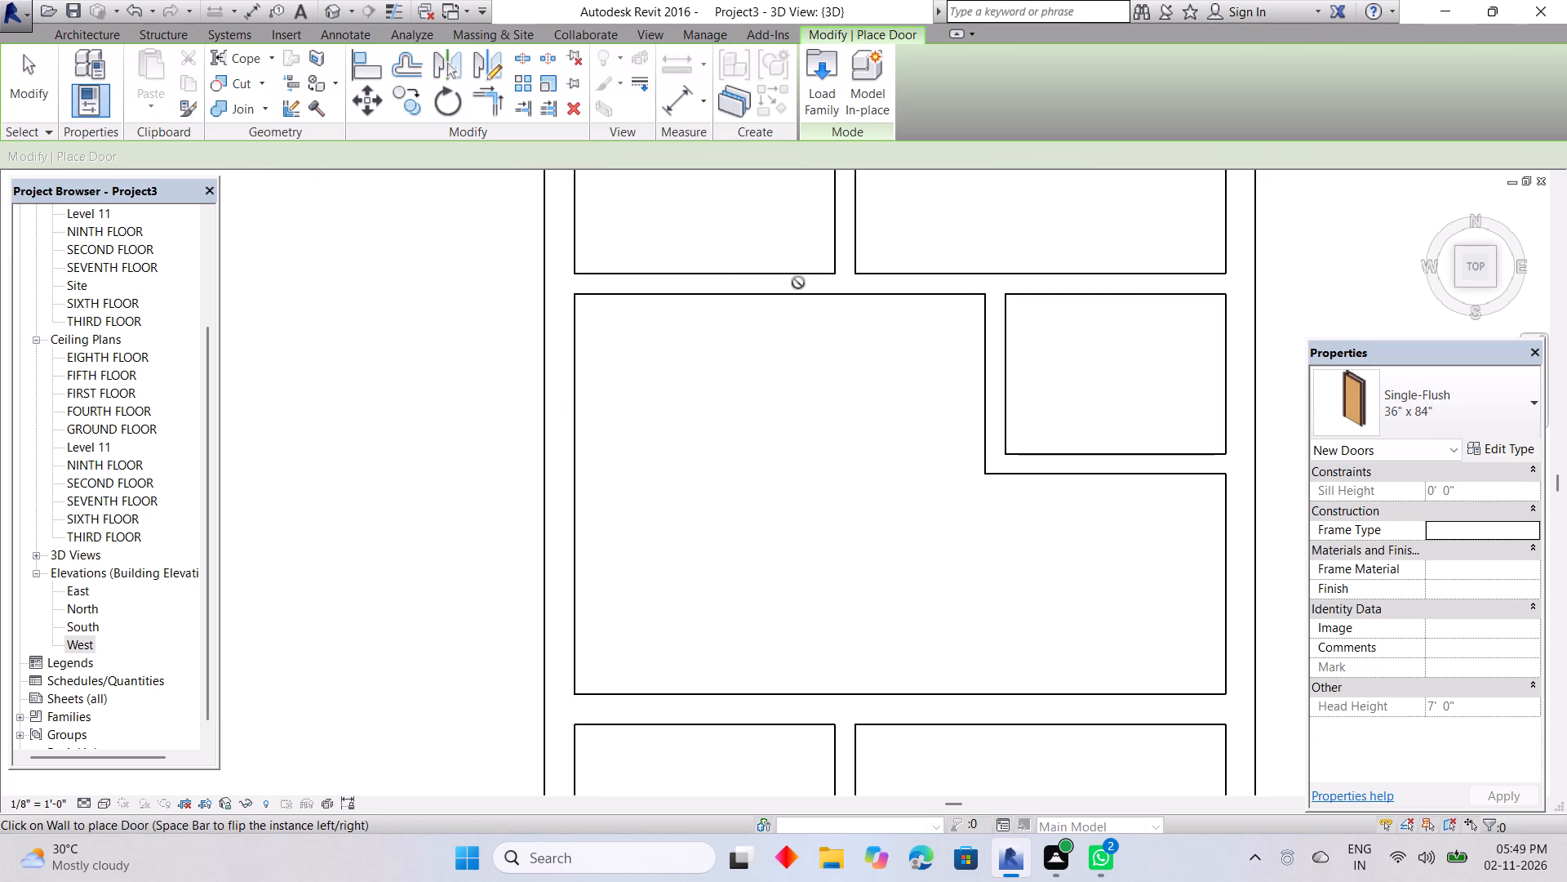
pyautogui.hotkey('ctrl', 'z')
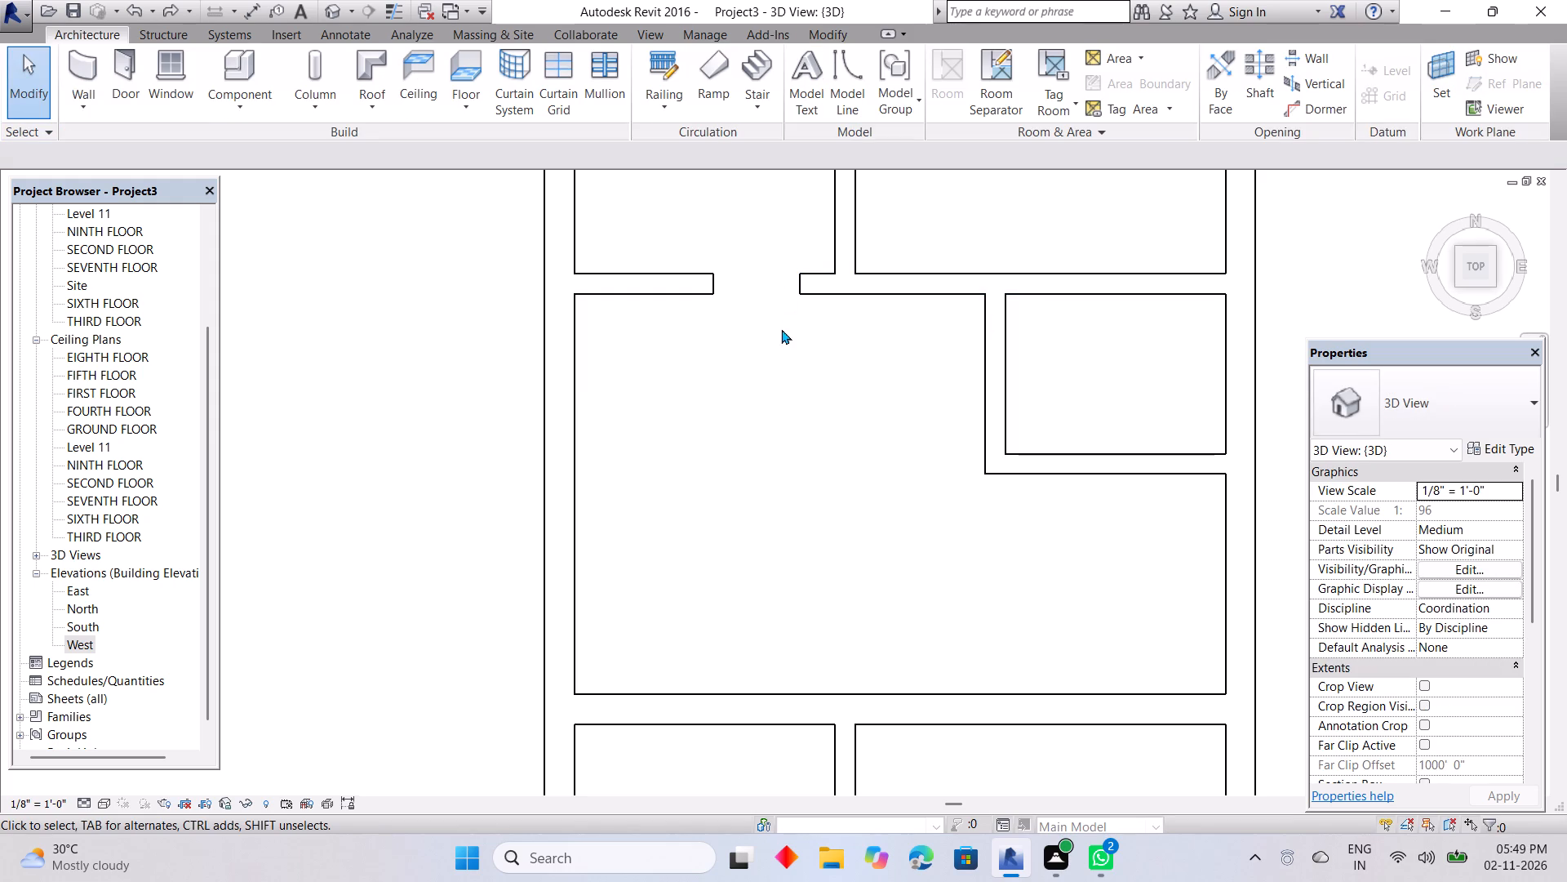
# Place a Single-Flush 36" x 84" door in the inner wall beside the doorway gap of the north-west unit.
pyautogui.moveTo(825, 329); pyautogui.dragTo(793, 360, button='middle')
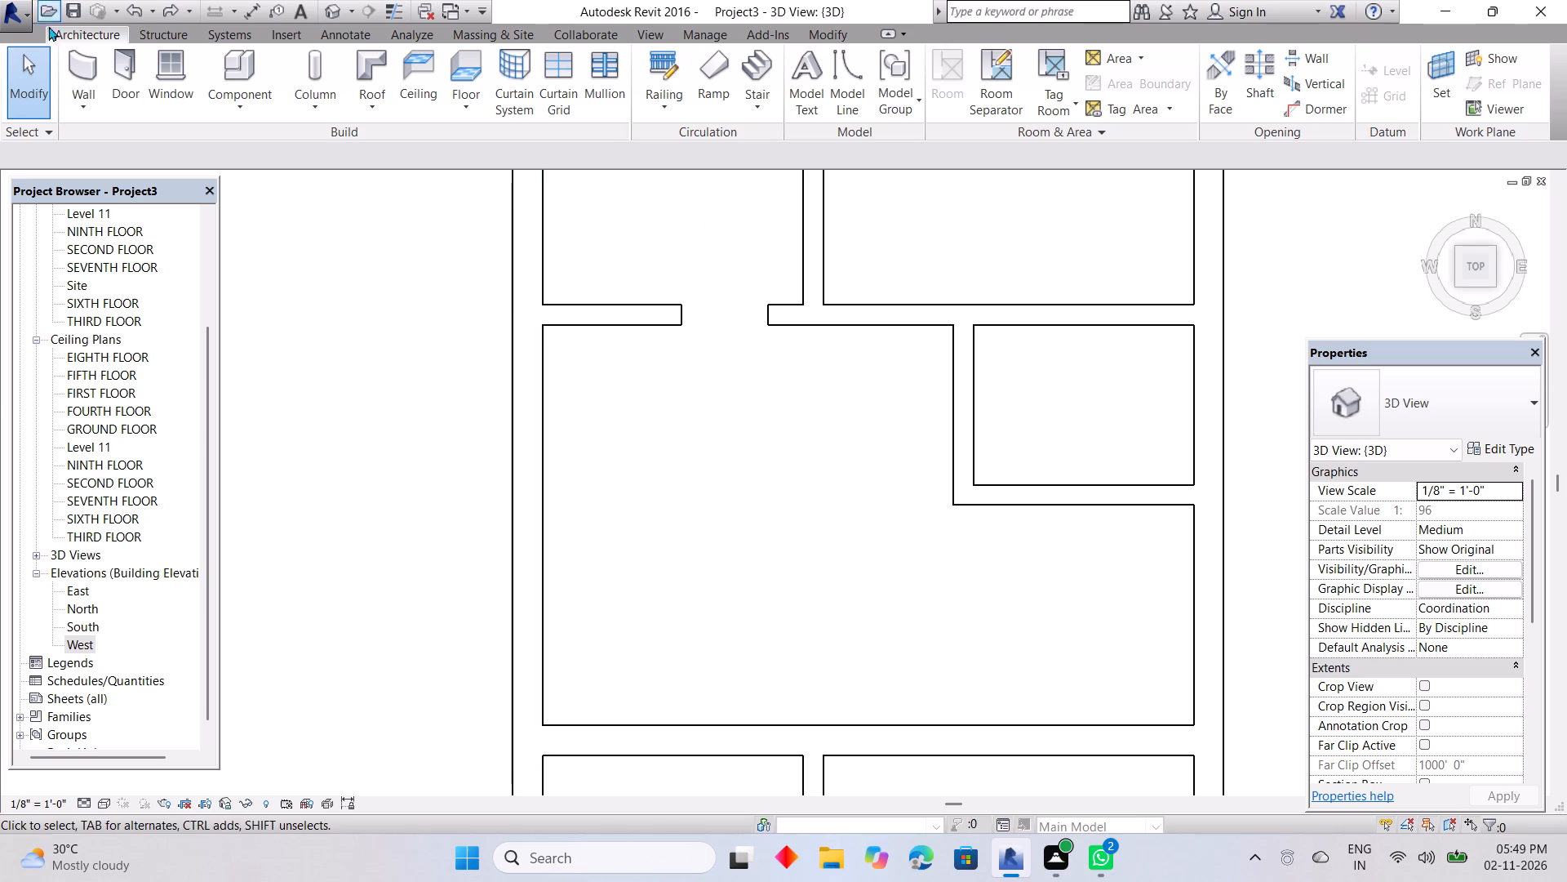
pyautogui.click(131, 81)
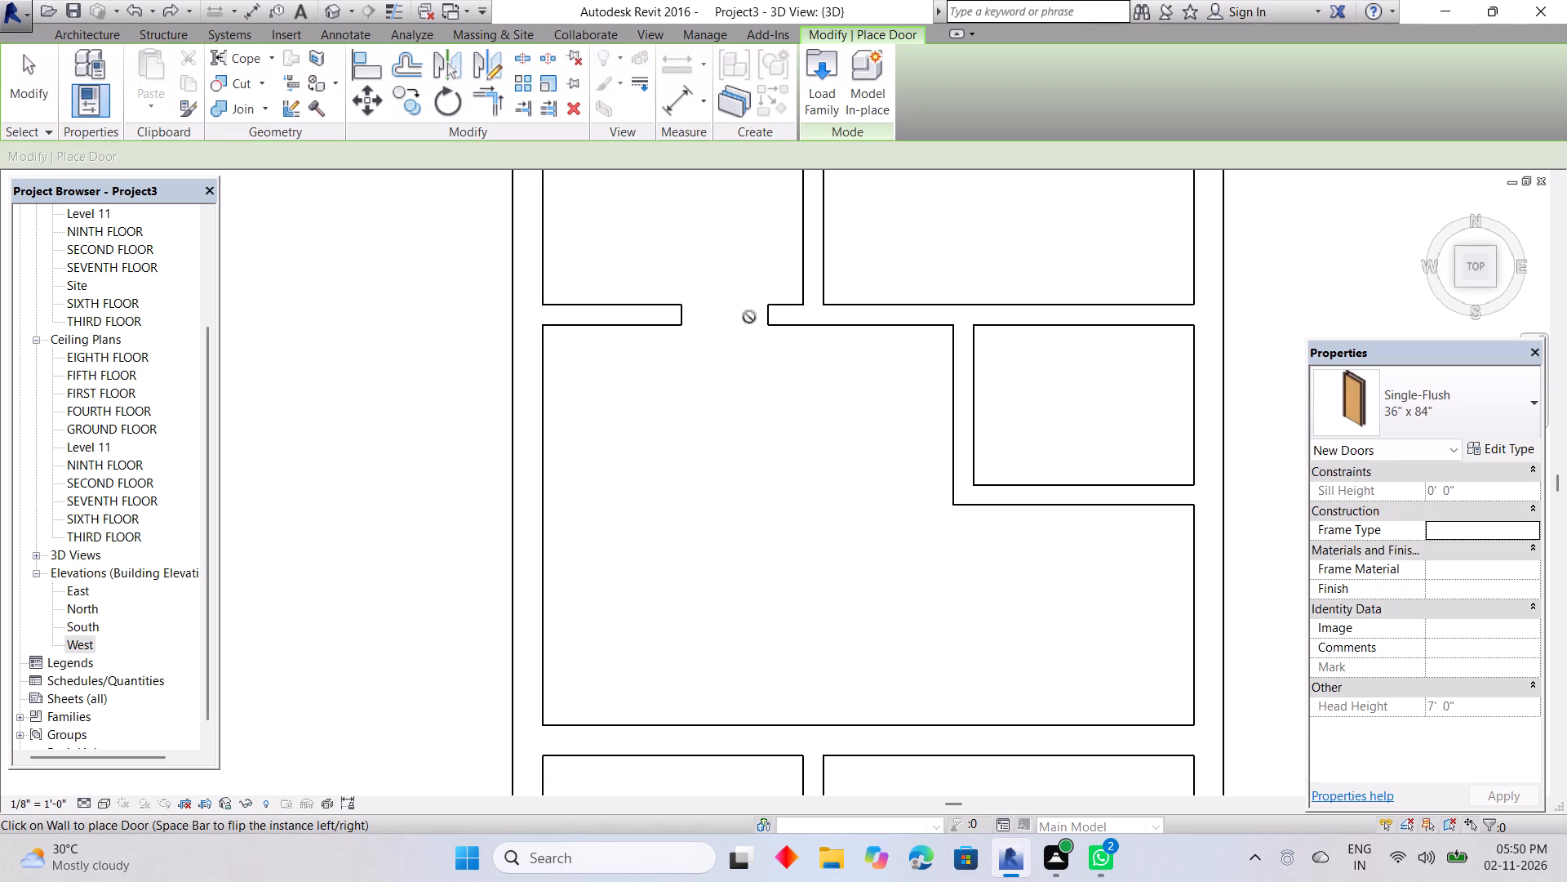
pyautogui.scroll(5, 823, 318)
pyautogui.moveTo(921, 336); pyautogui.dragTo(755, 416, button='middle')
pyautogui.scroll(2, 759, 412)
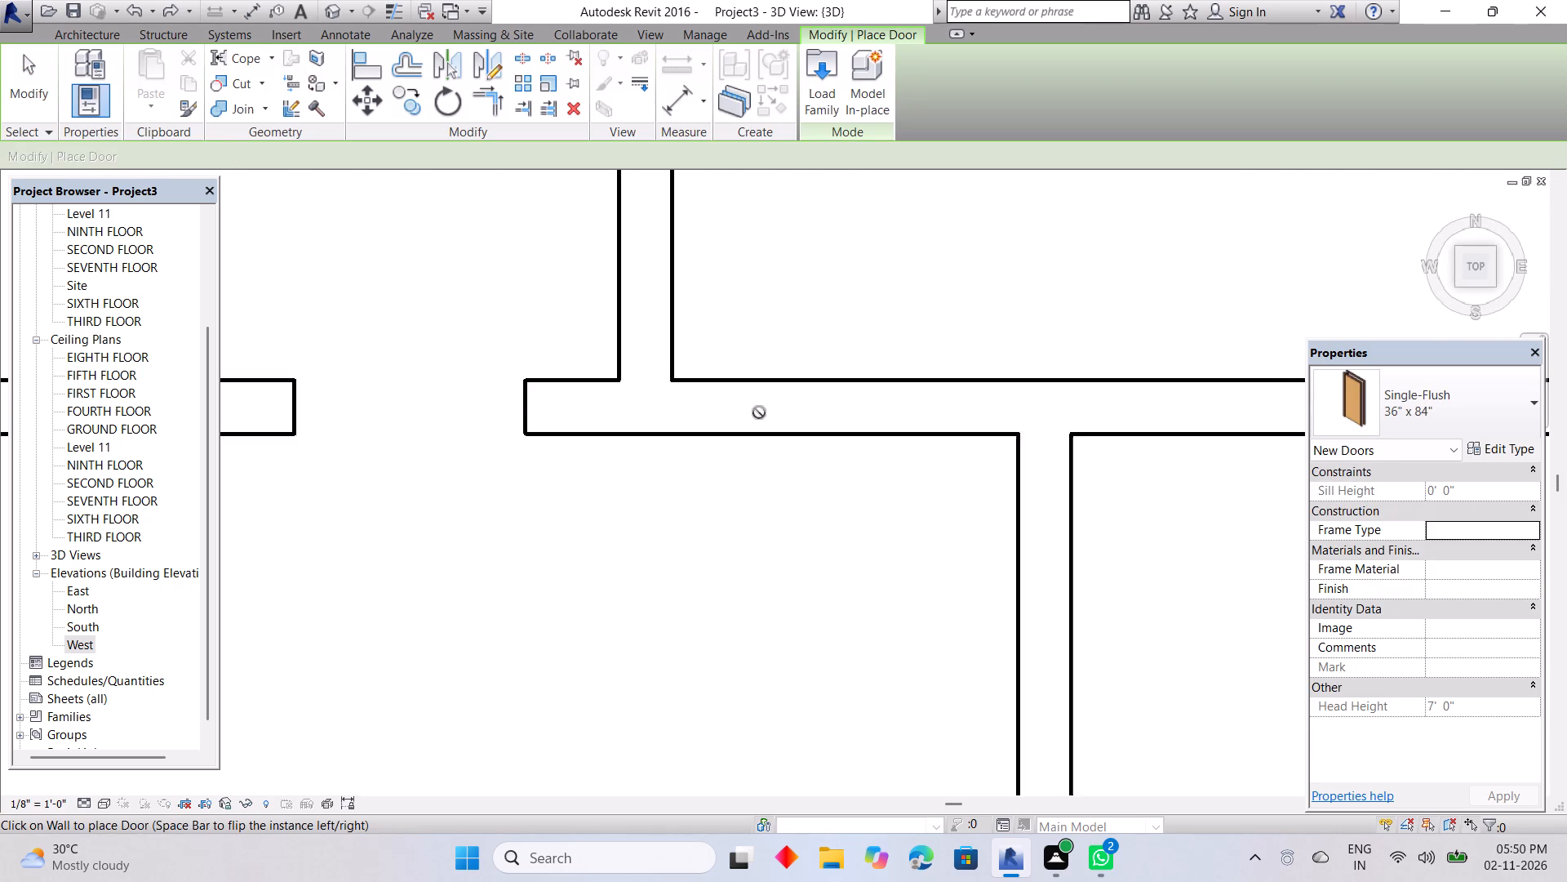
pyautogui.scroll(1, 759, 412)
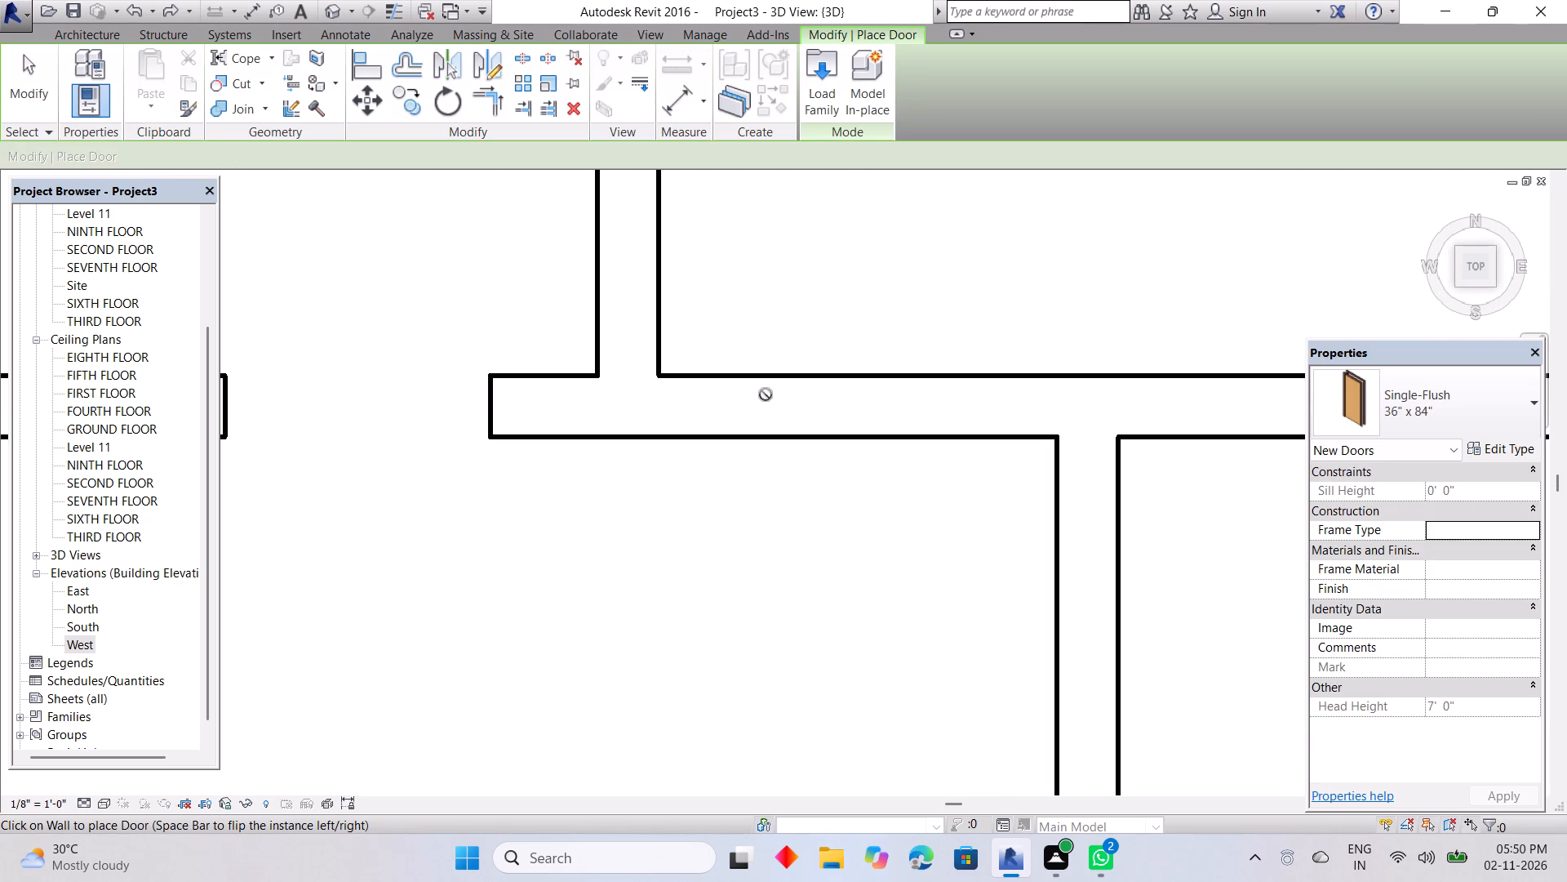
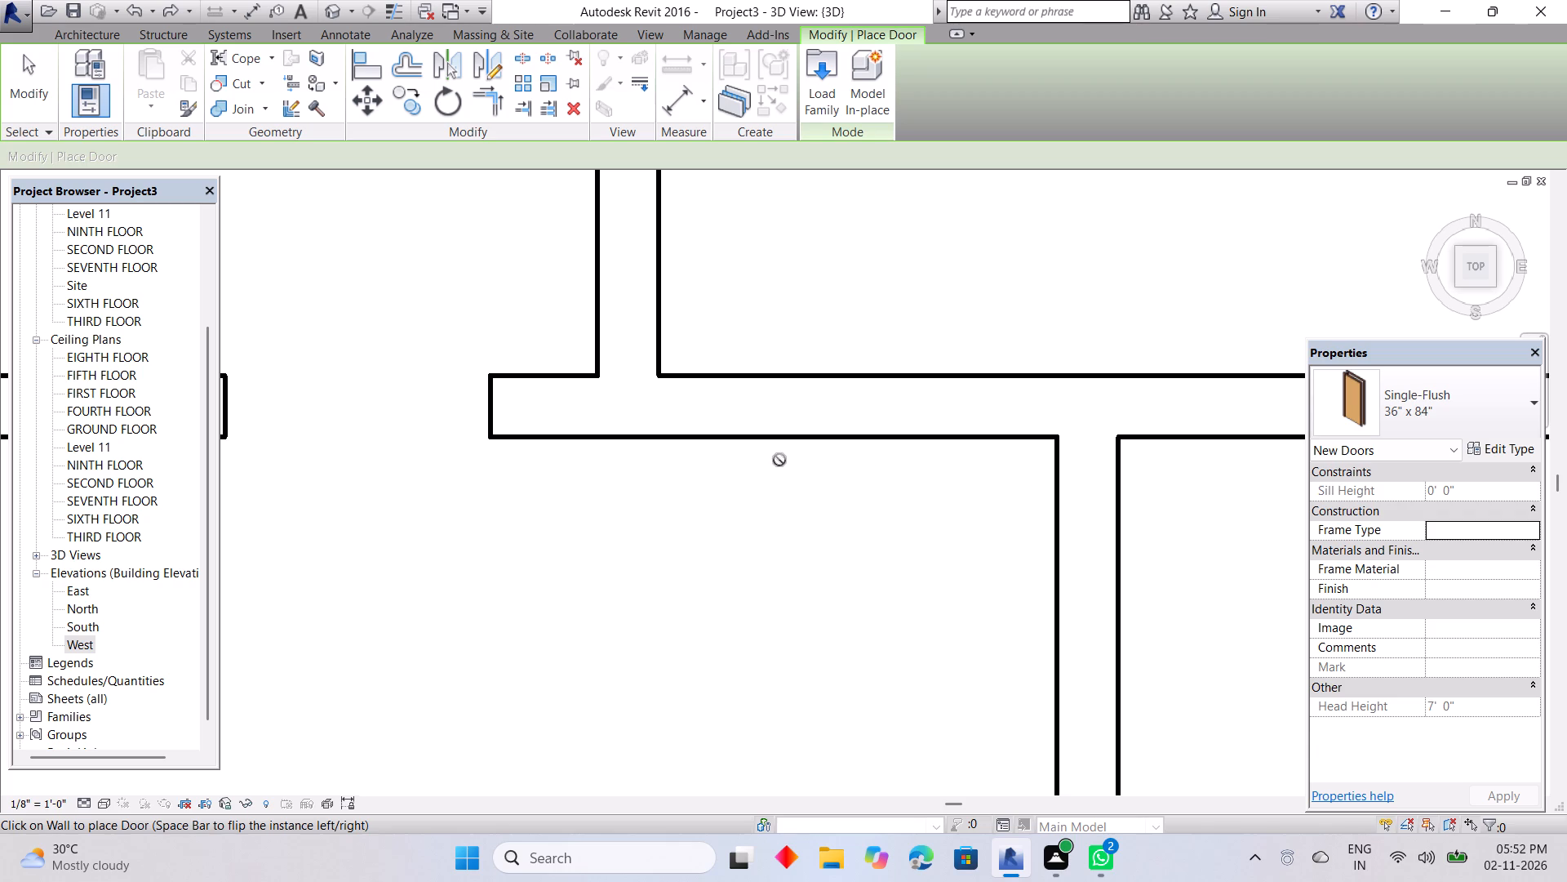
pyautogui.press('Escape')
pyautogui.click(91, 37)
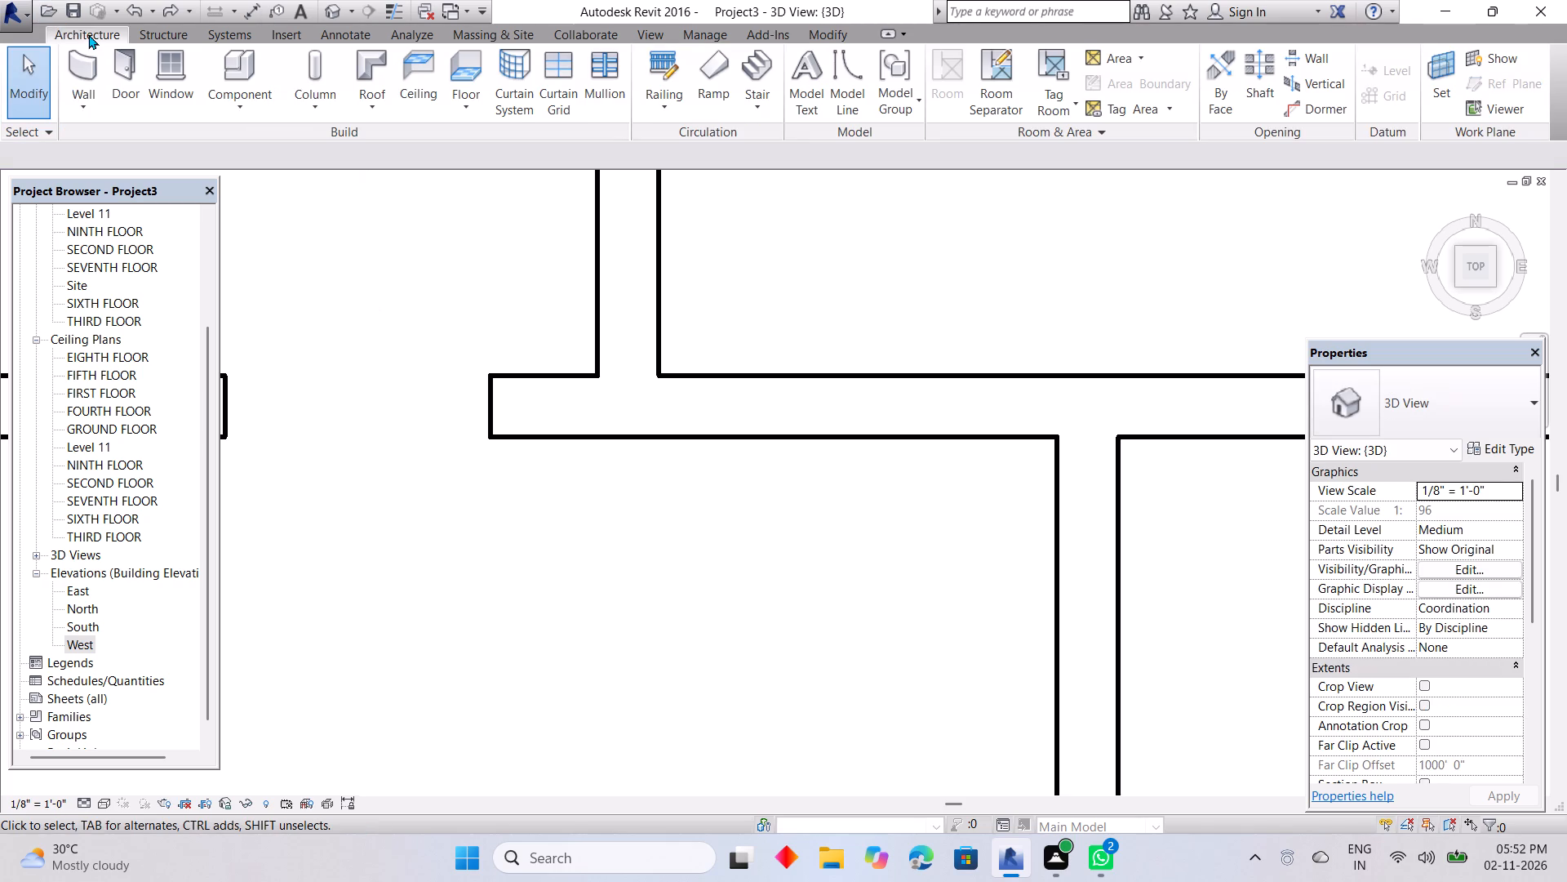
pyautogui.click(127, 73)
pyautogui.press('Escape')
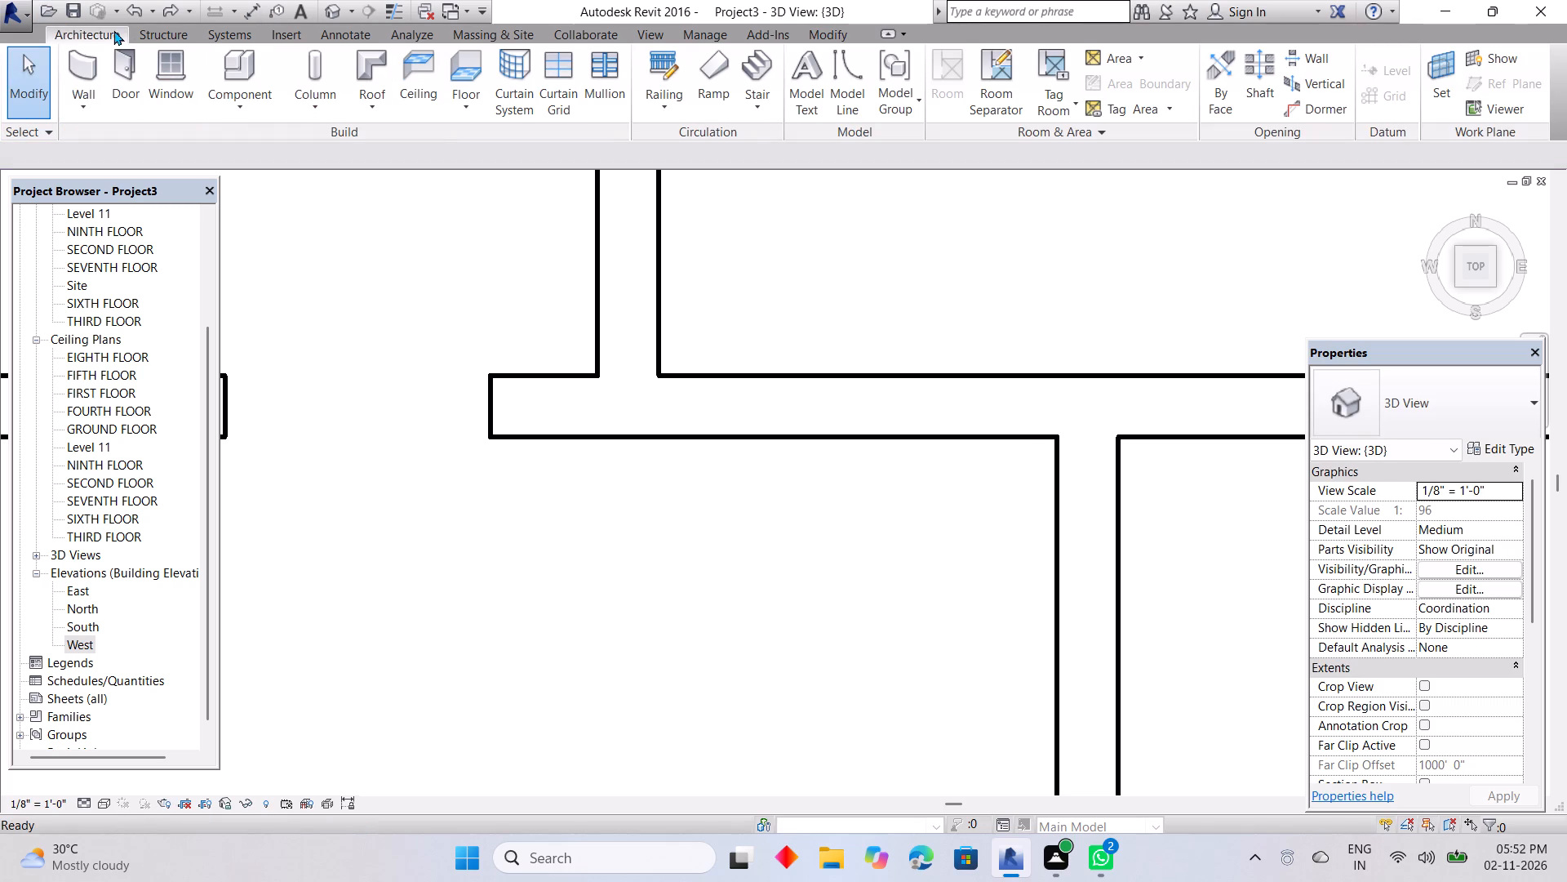
# Start placing a component and browse the US Imperial family library to the Residential folder under Doors.
pyautogui.click(113, 30)
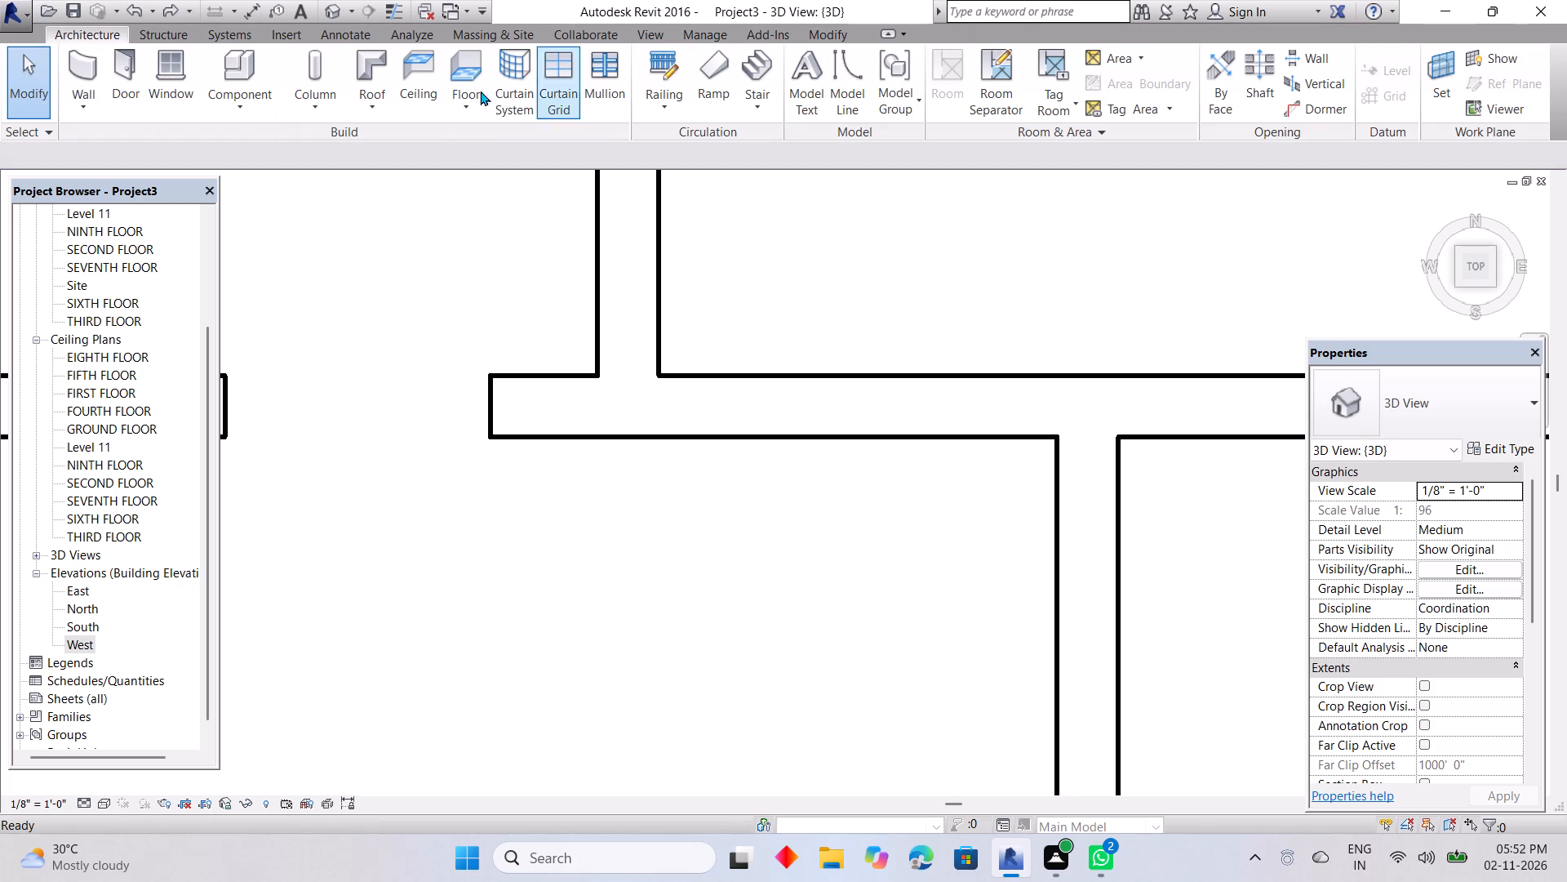
pyautogui.click(250, 107)
pyautogui.click(318, 149)
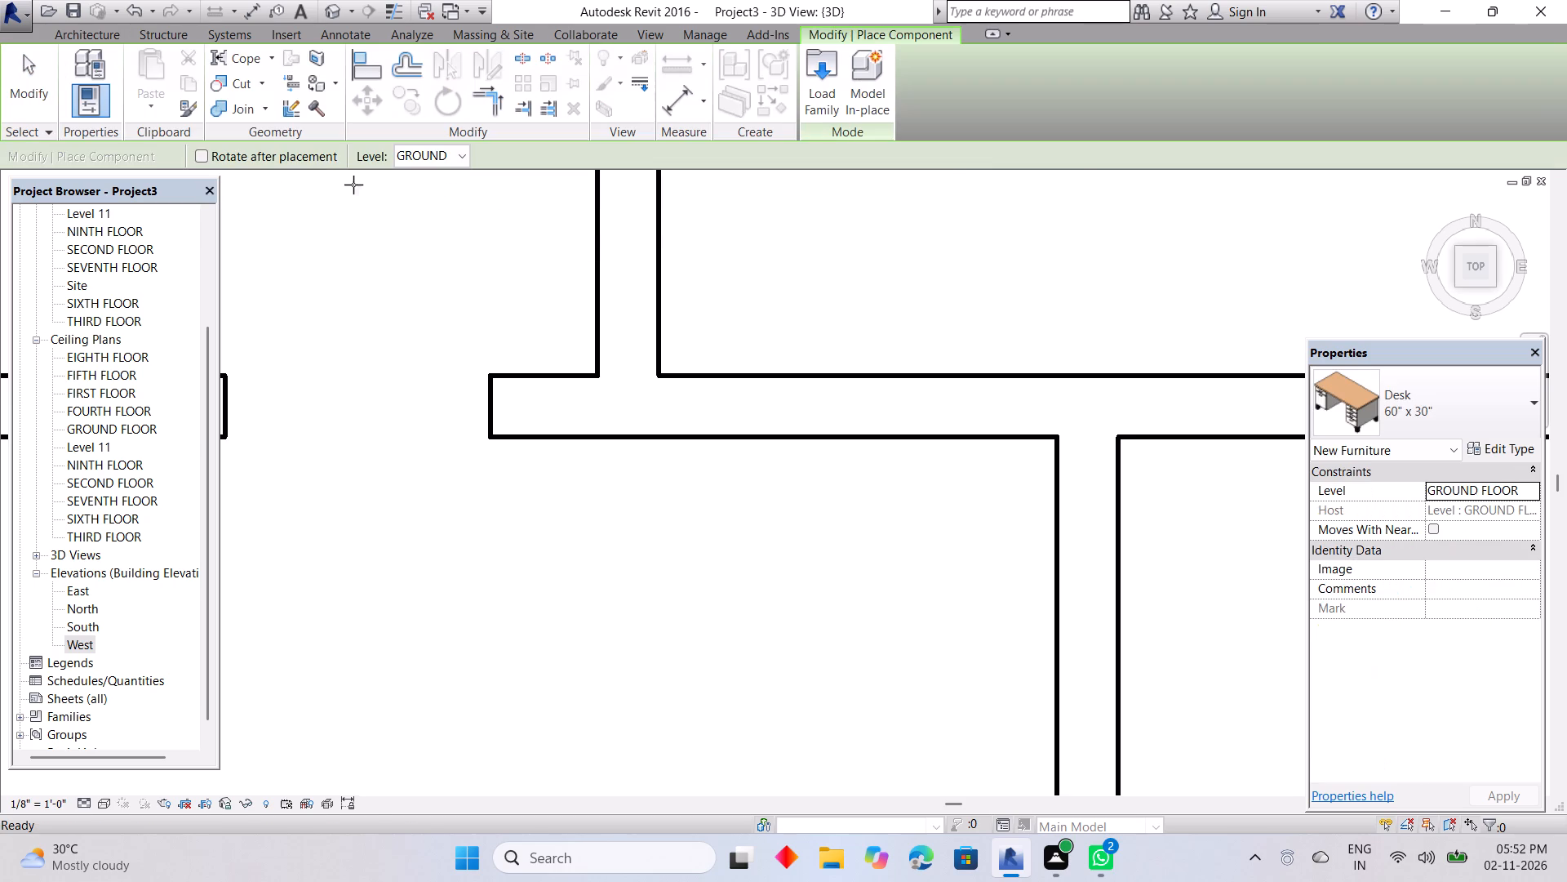
pyautogui.click(816, 72)
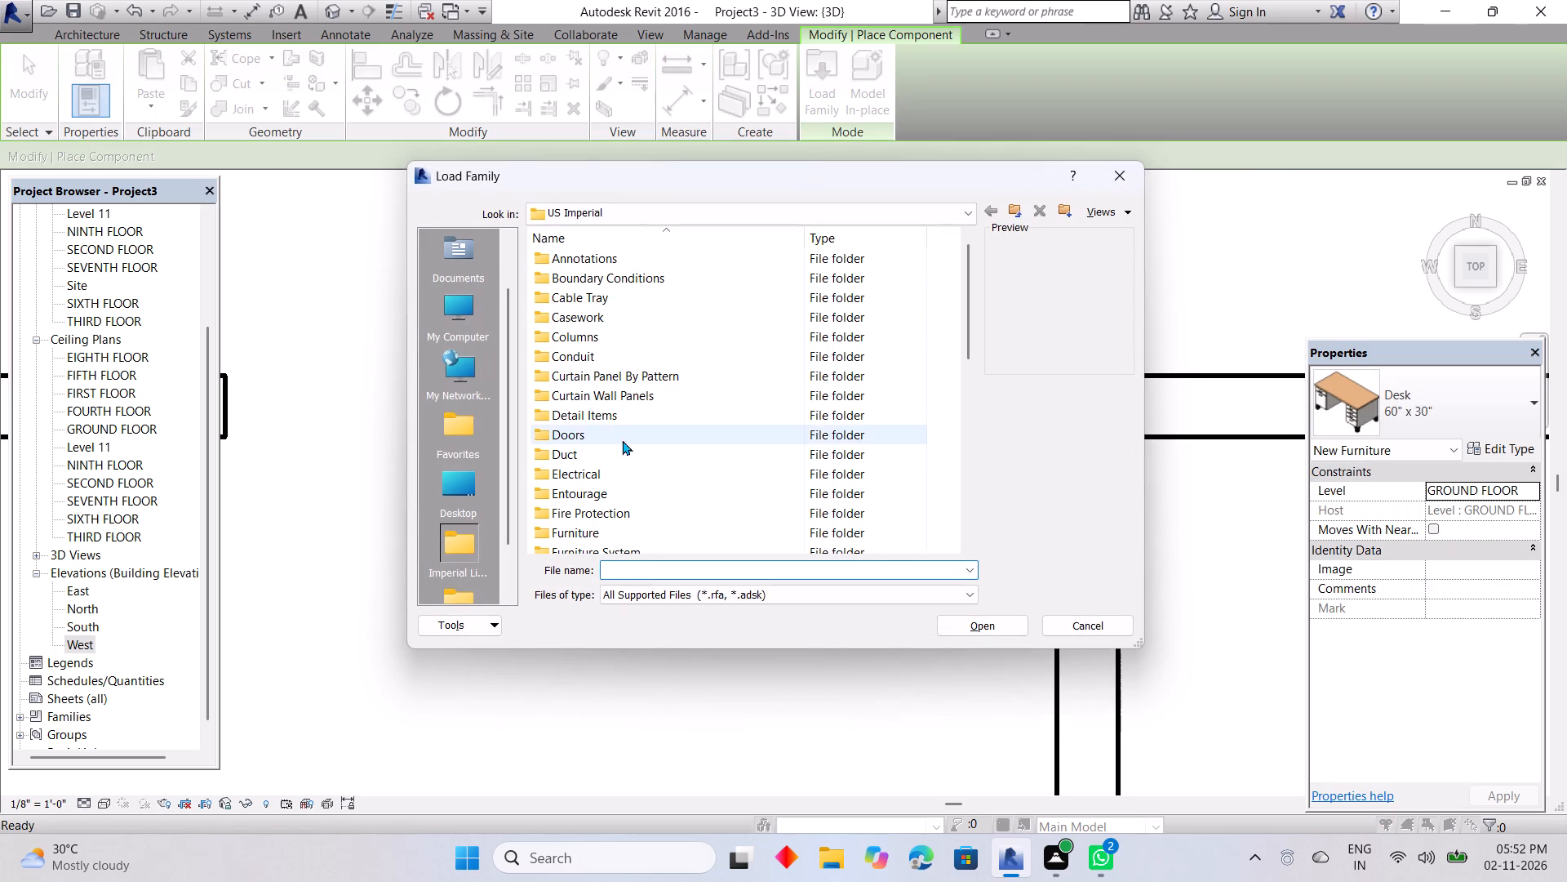
pyautogui.click(601, 433)
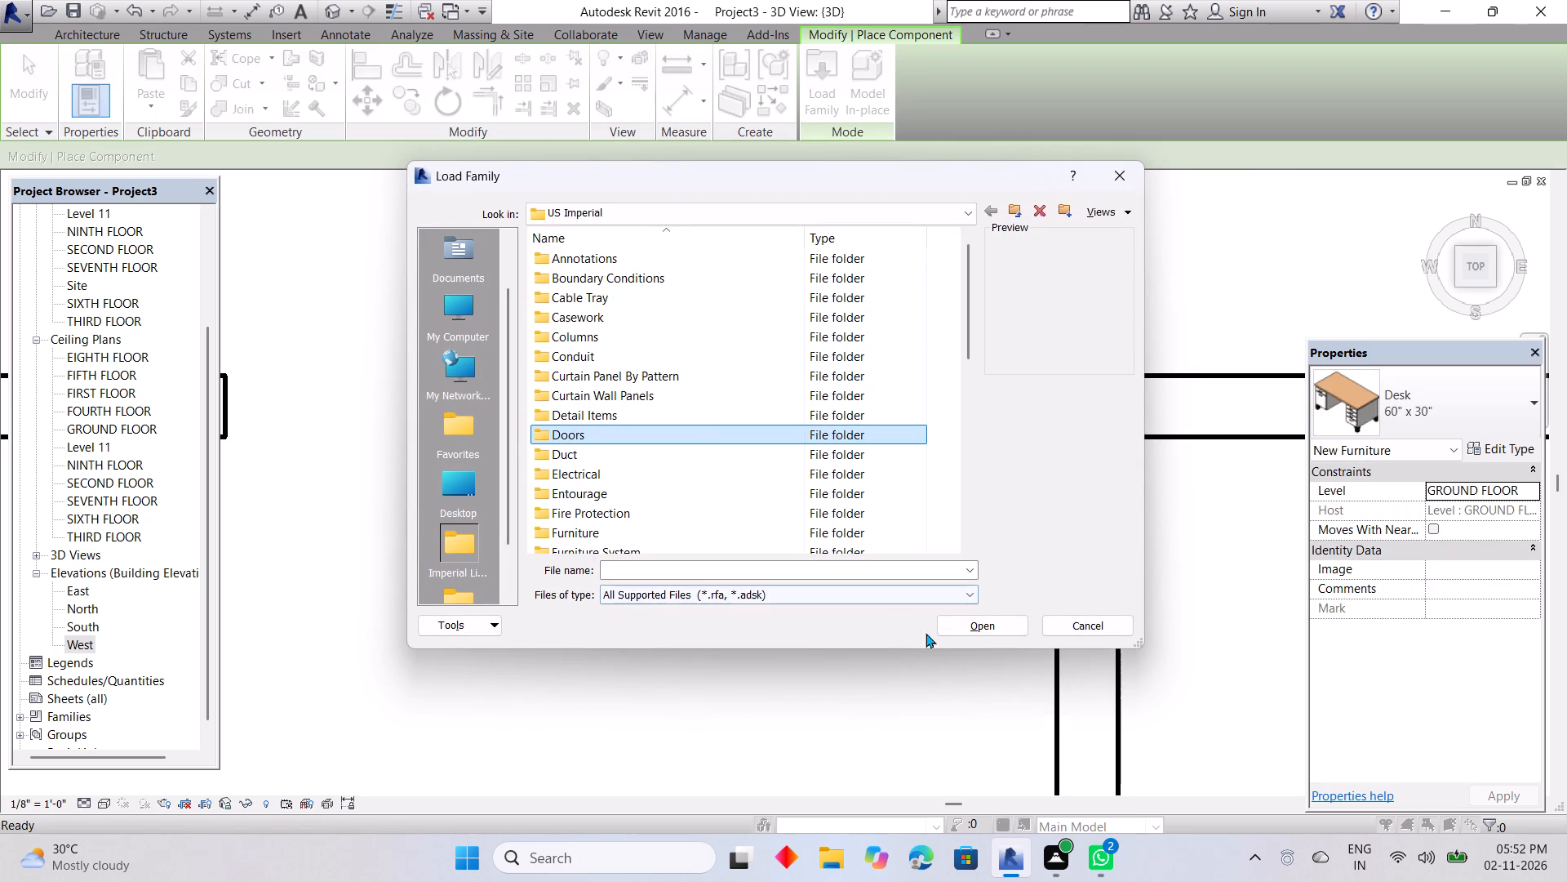
pyautogui.click(975, 616)
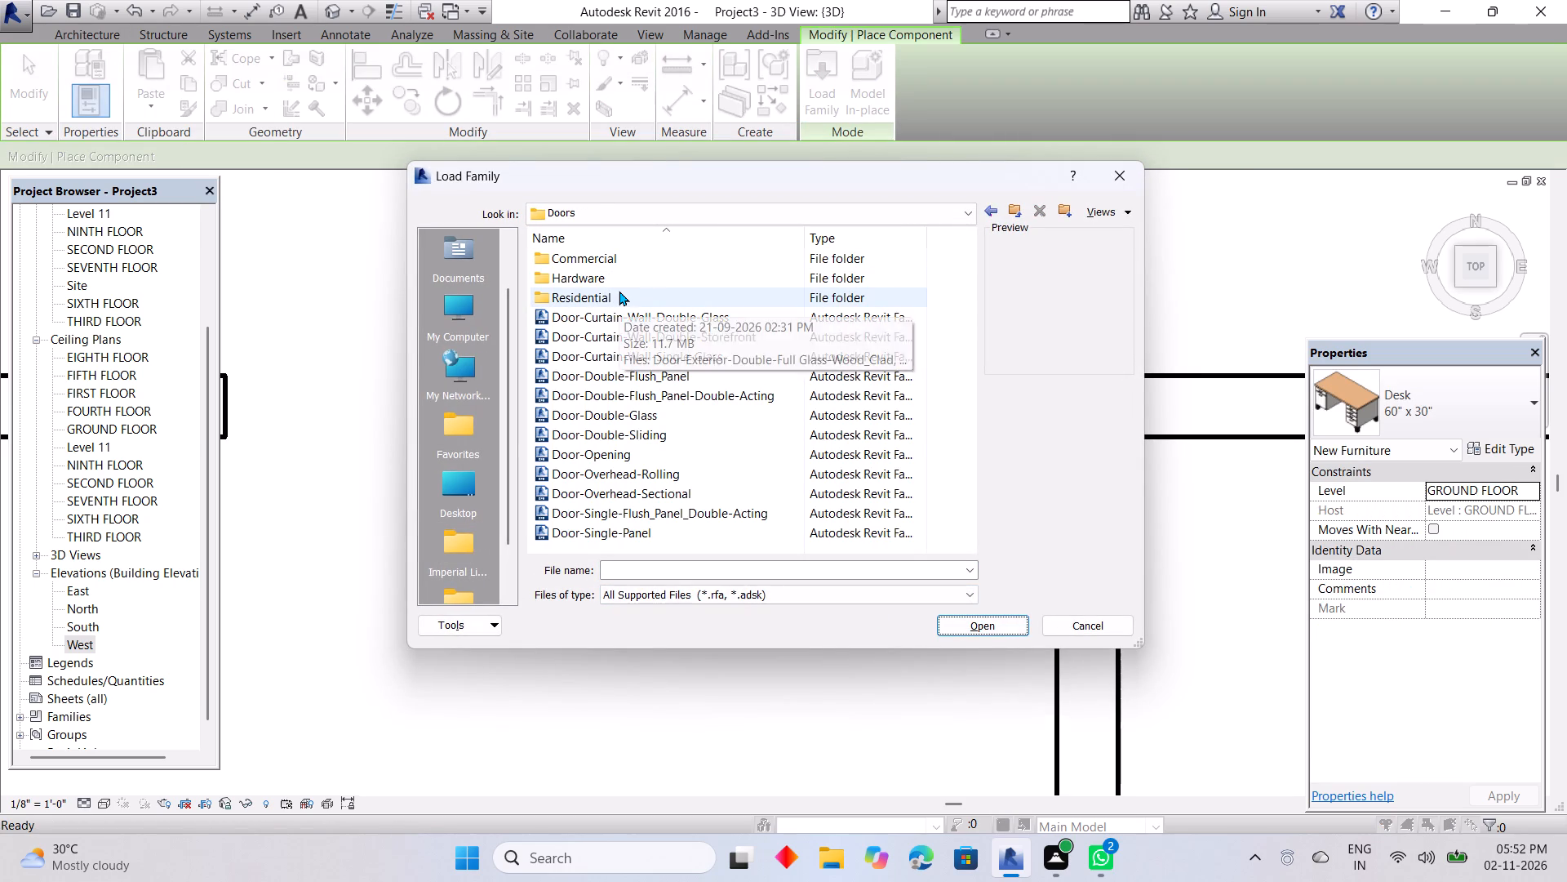
pyautogui.click(619, 291)
pyautogui.click(979, 617)
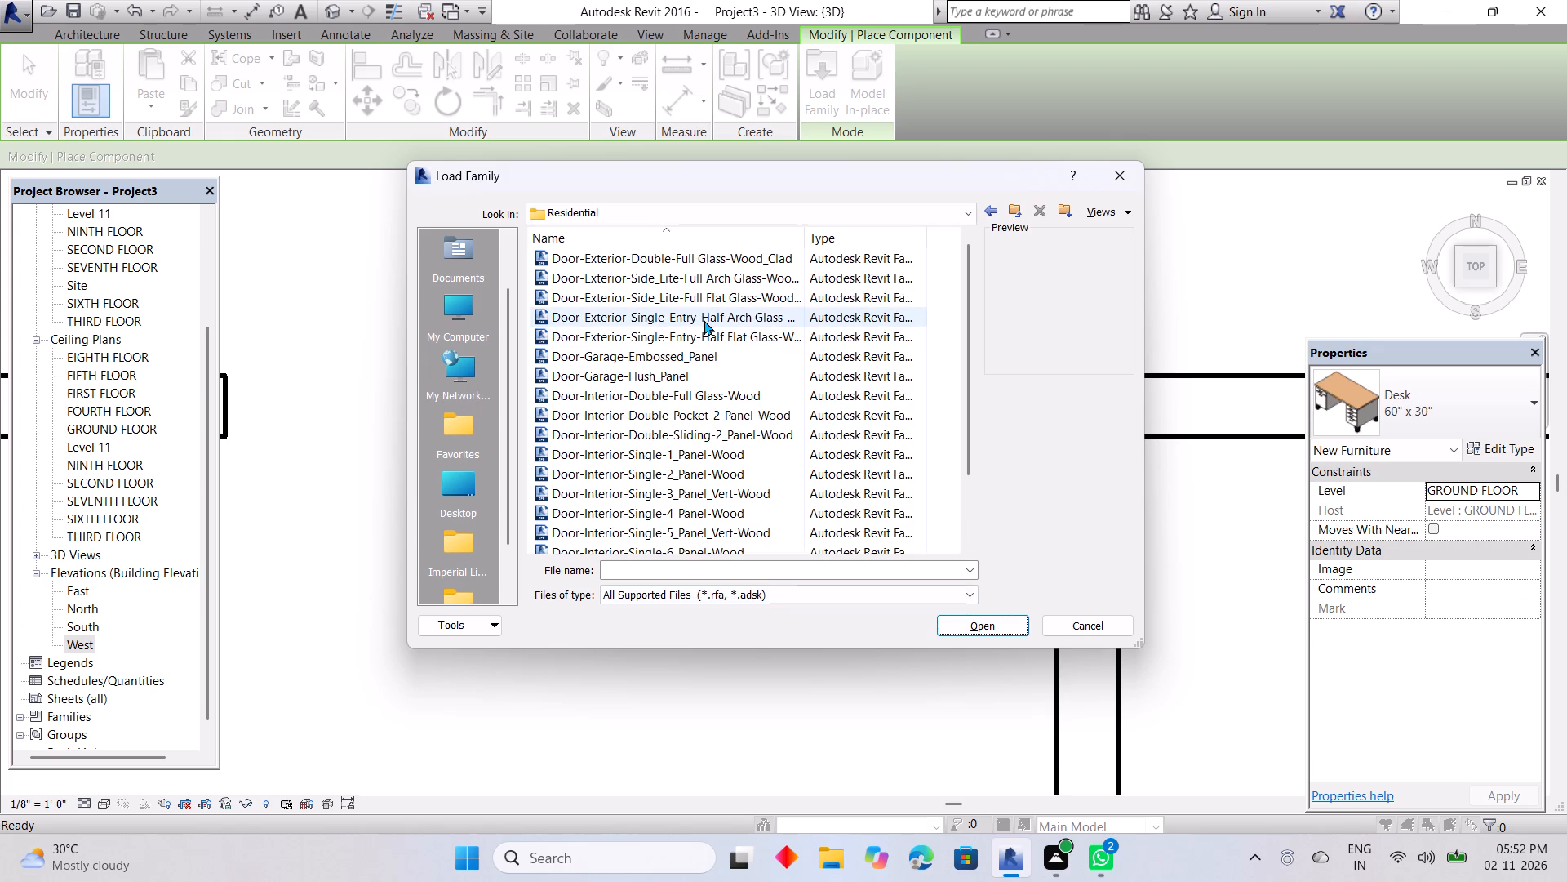
# Compare the previews of the residential exterior, garage and interior double door families.
pyautogui.click(704, 320)
pyautogui.click(693, 271)
pyautogui.click(693, 250)
pyautogui.click(713, 289)
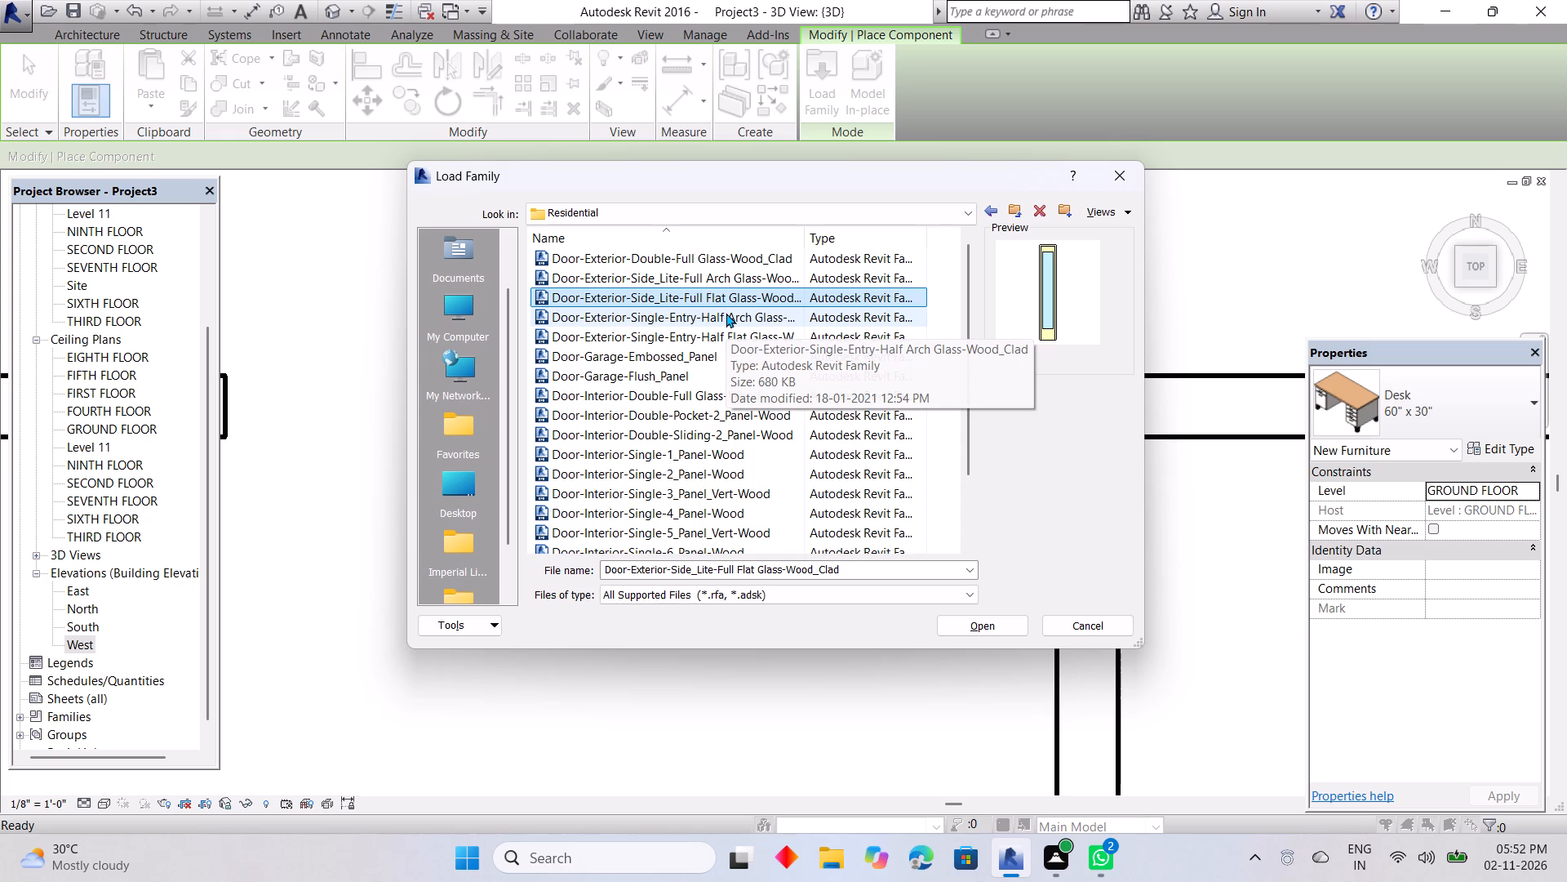
pyautogui.click(726, 281)
pyautogui.click(726, 256)
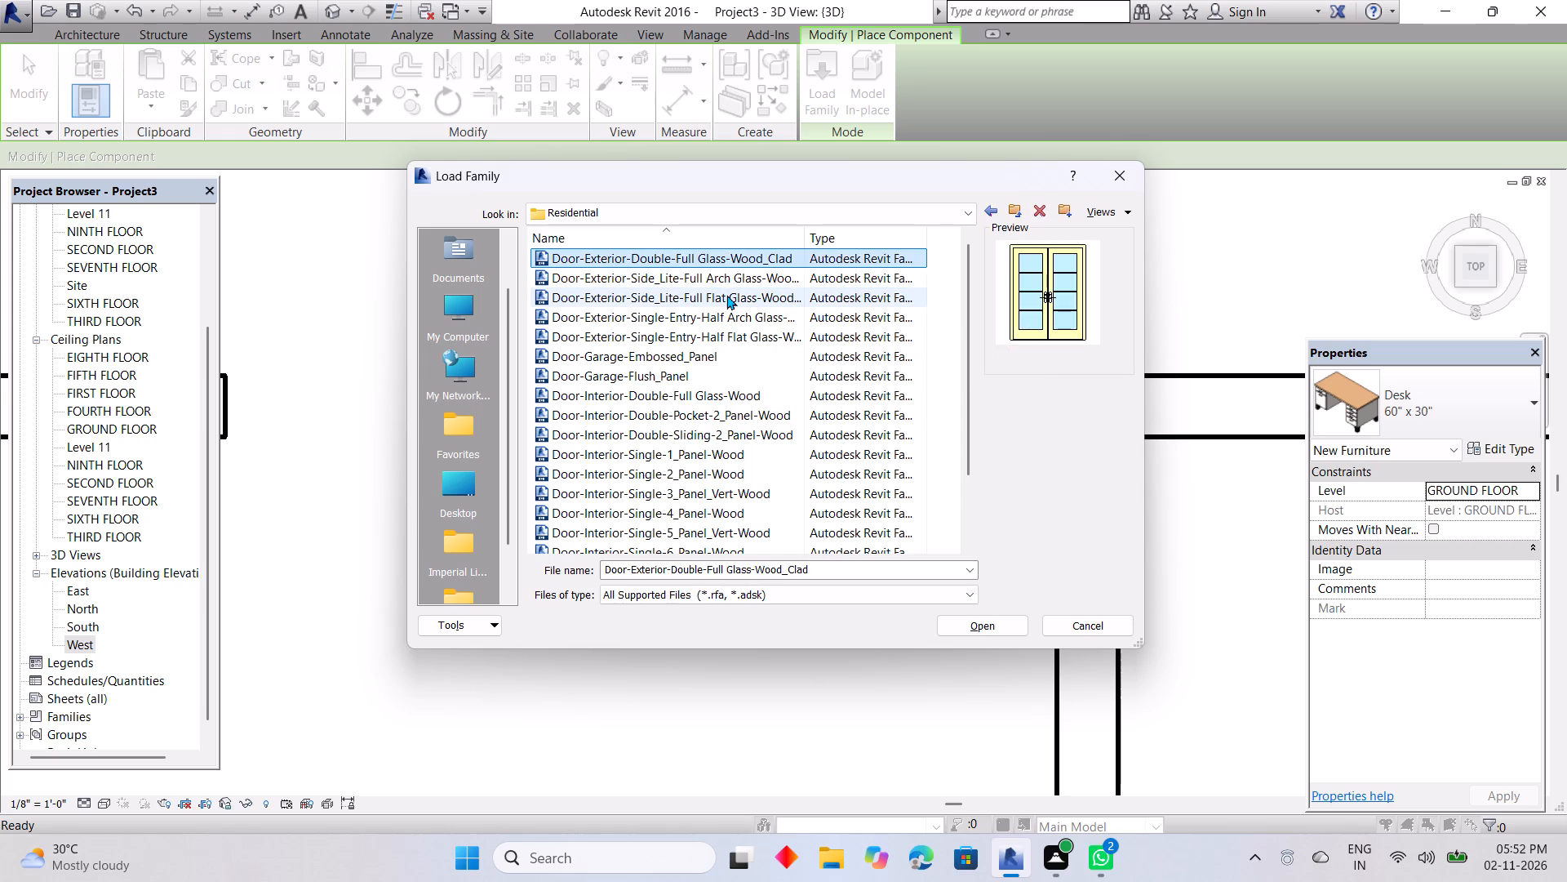
pyautogui.click(726, 295)
pyautogui.click(729, 308)
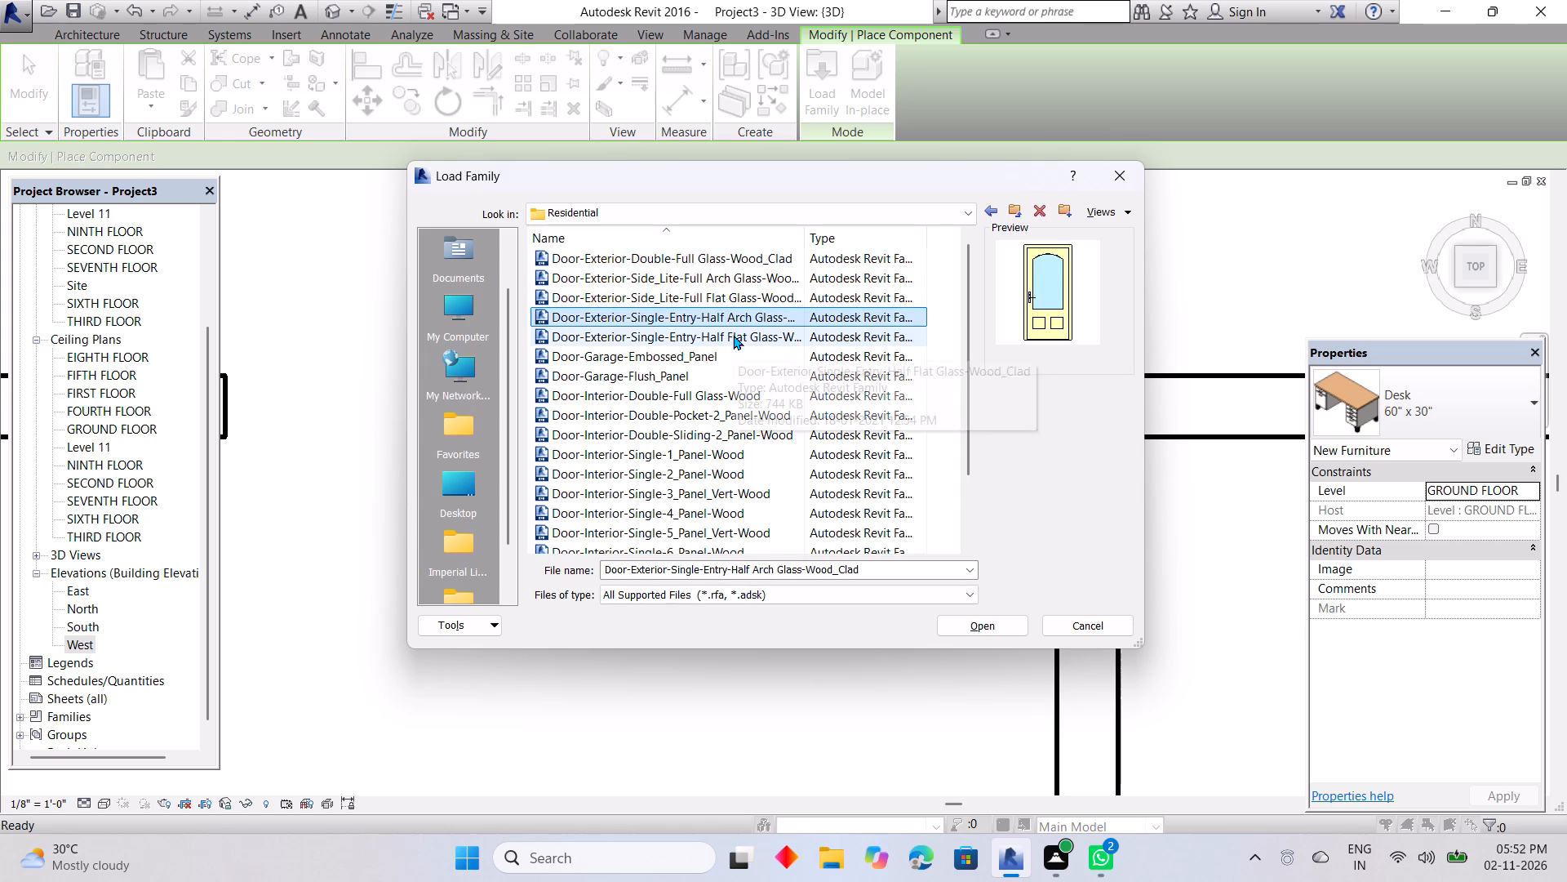
pyautogui.click(733, 335)
pyautogui.click(729, 349)
pyautogui.click(729, 372)
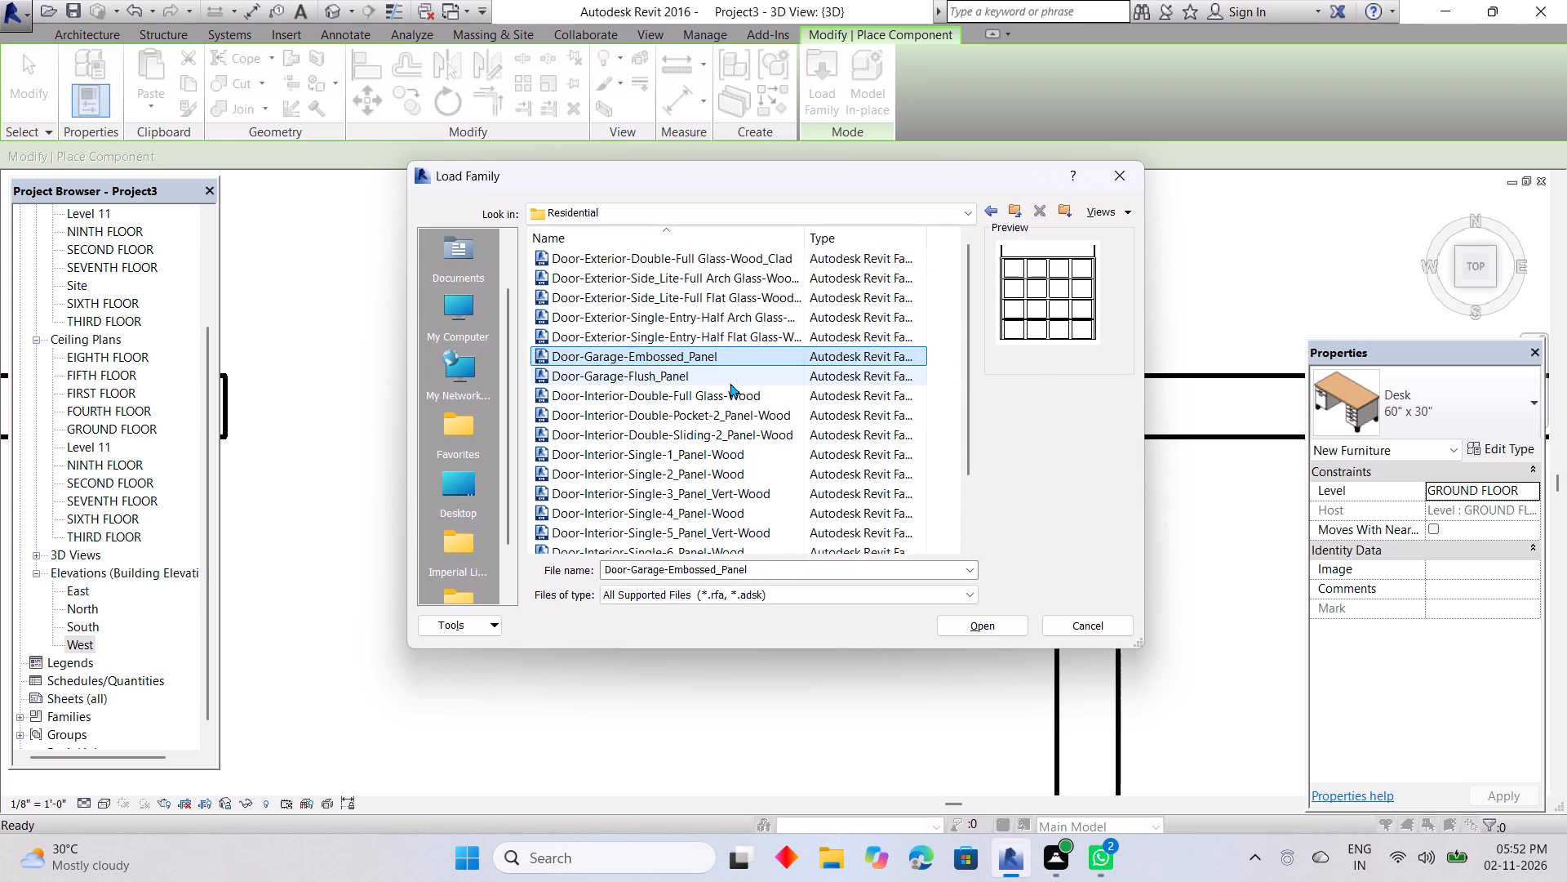
pyautogui.click(730, 383)
pyautogui.click(738, 403)
pyautogui.click(741, 415)
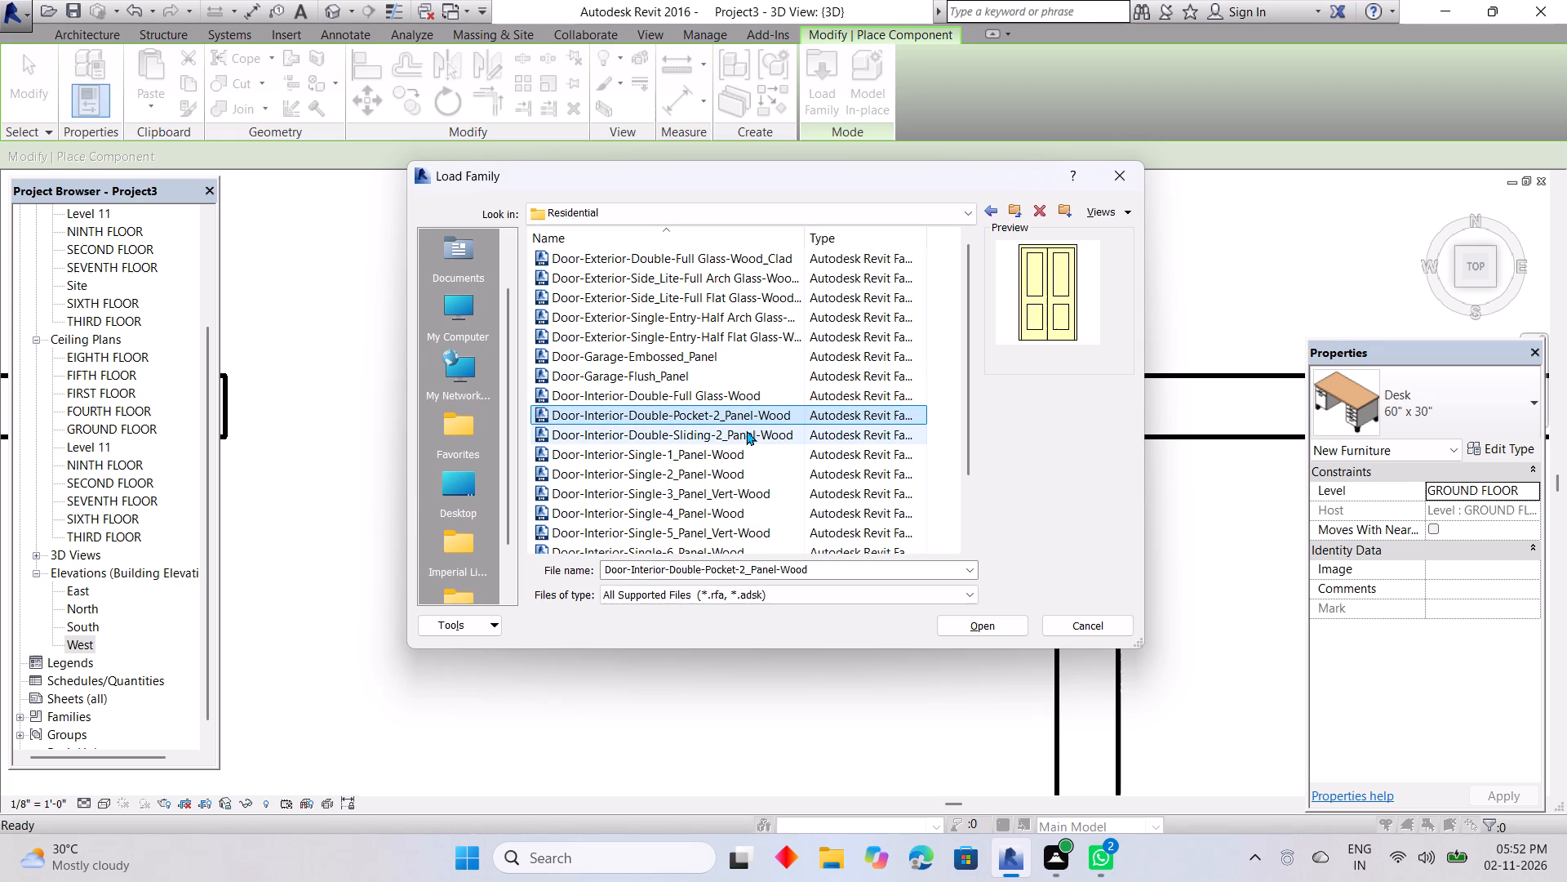
pyautogui.click(747, 437)
# Choose the Door-Interior-Single-1_Panel-Wood family for loading into the project.
pyautogui.click(744, 455)
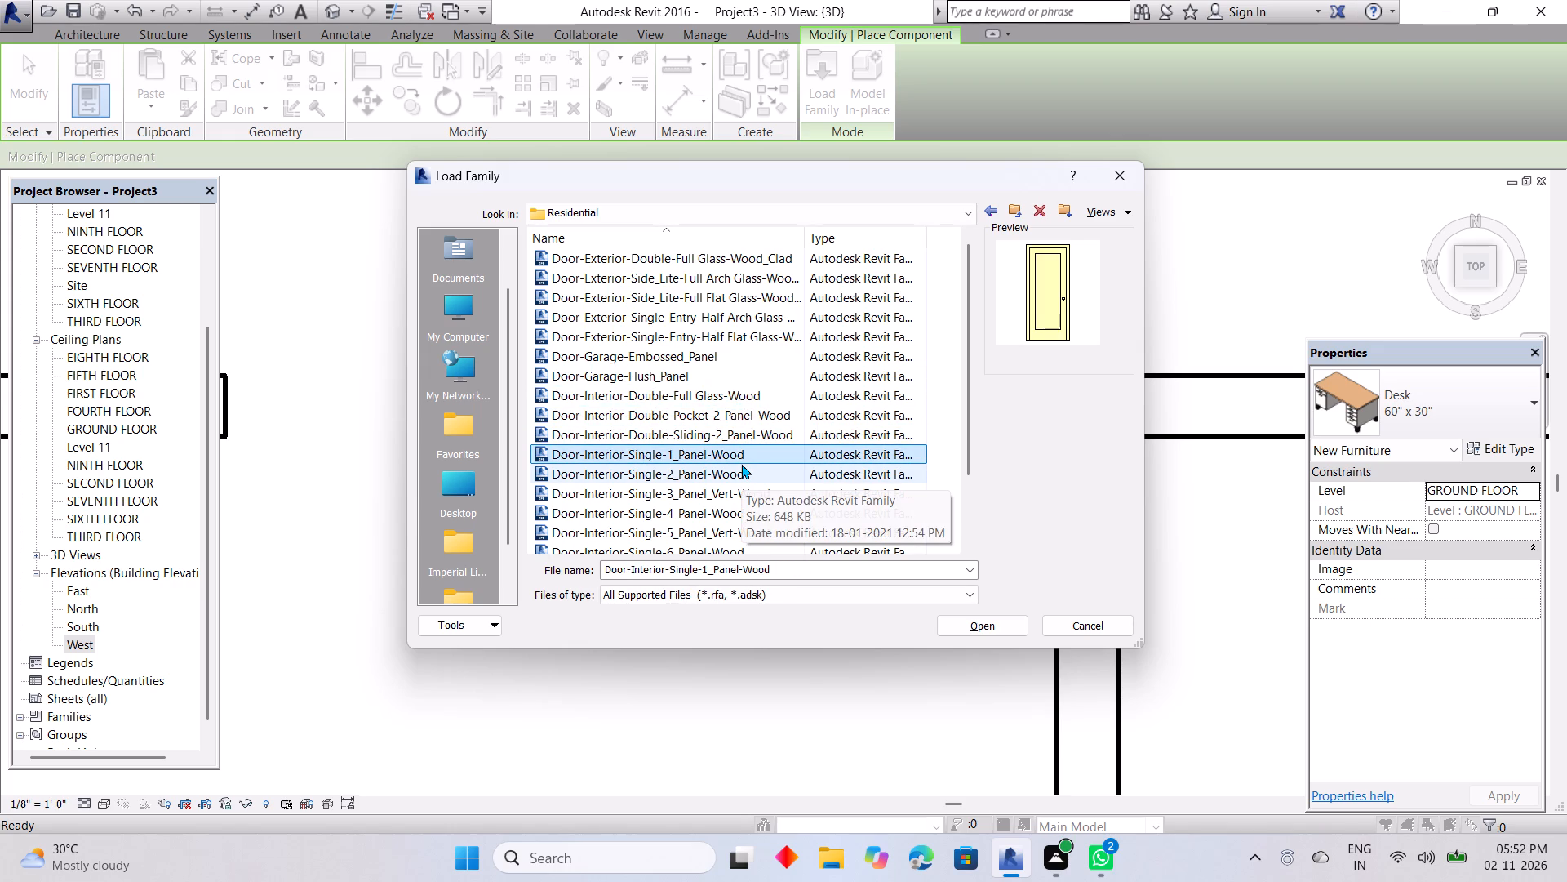
pyautogui.click(1000, 624)
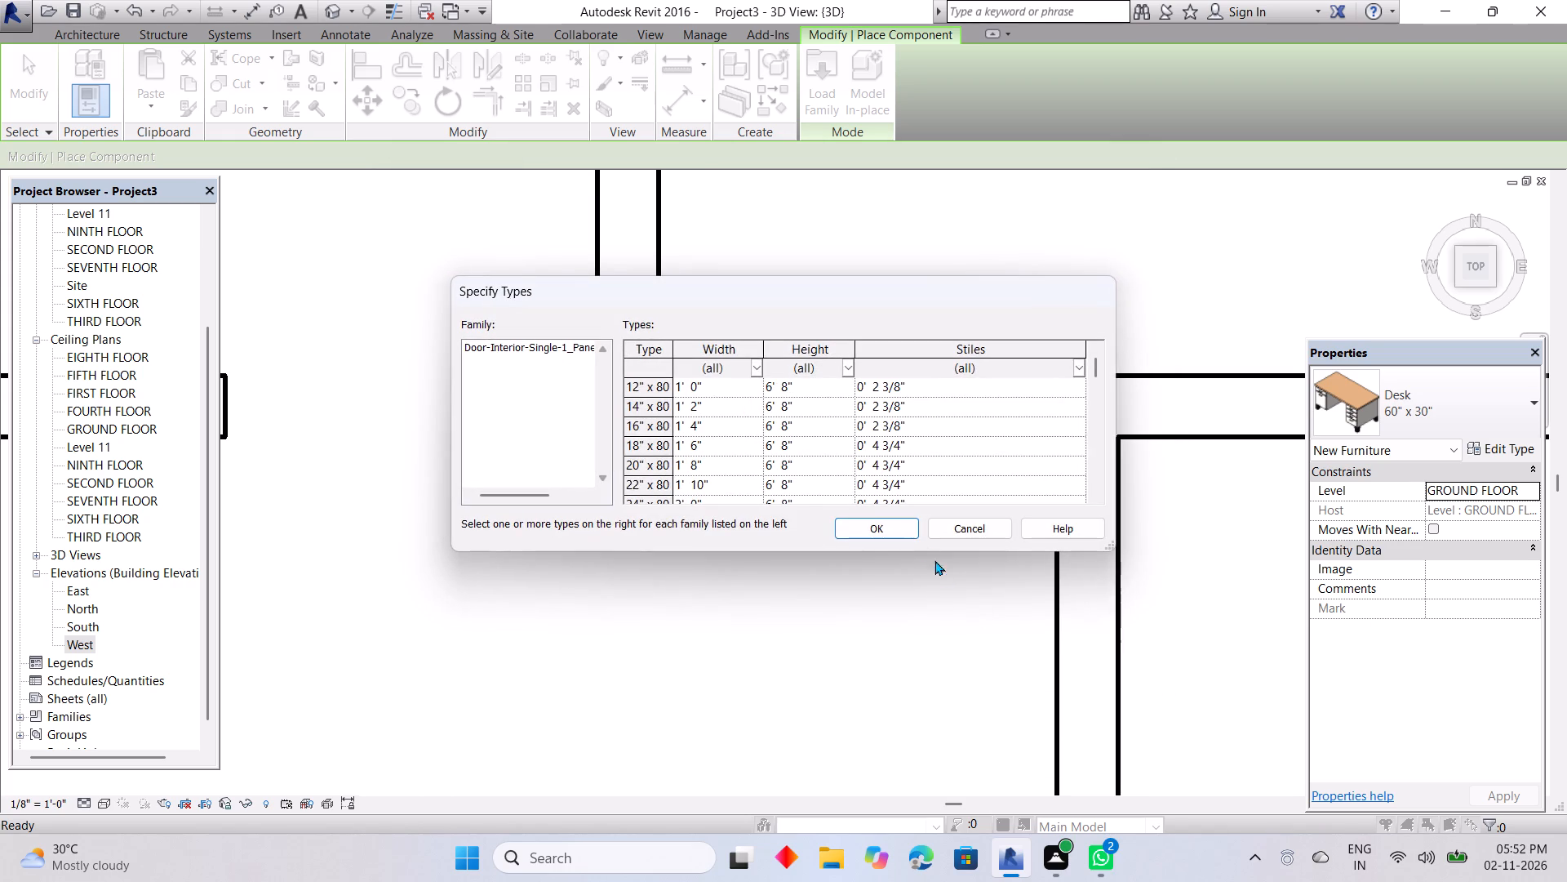
# Examine the width and height types offered for the single one-panel interior wood door.
pyautogui.scroll(-3, 845, 469)
pyautogui.scroll(-7, 732, 439)
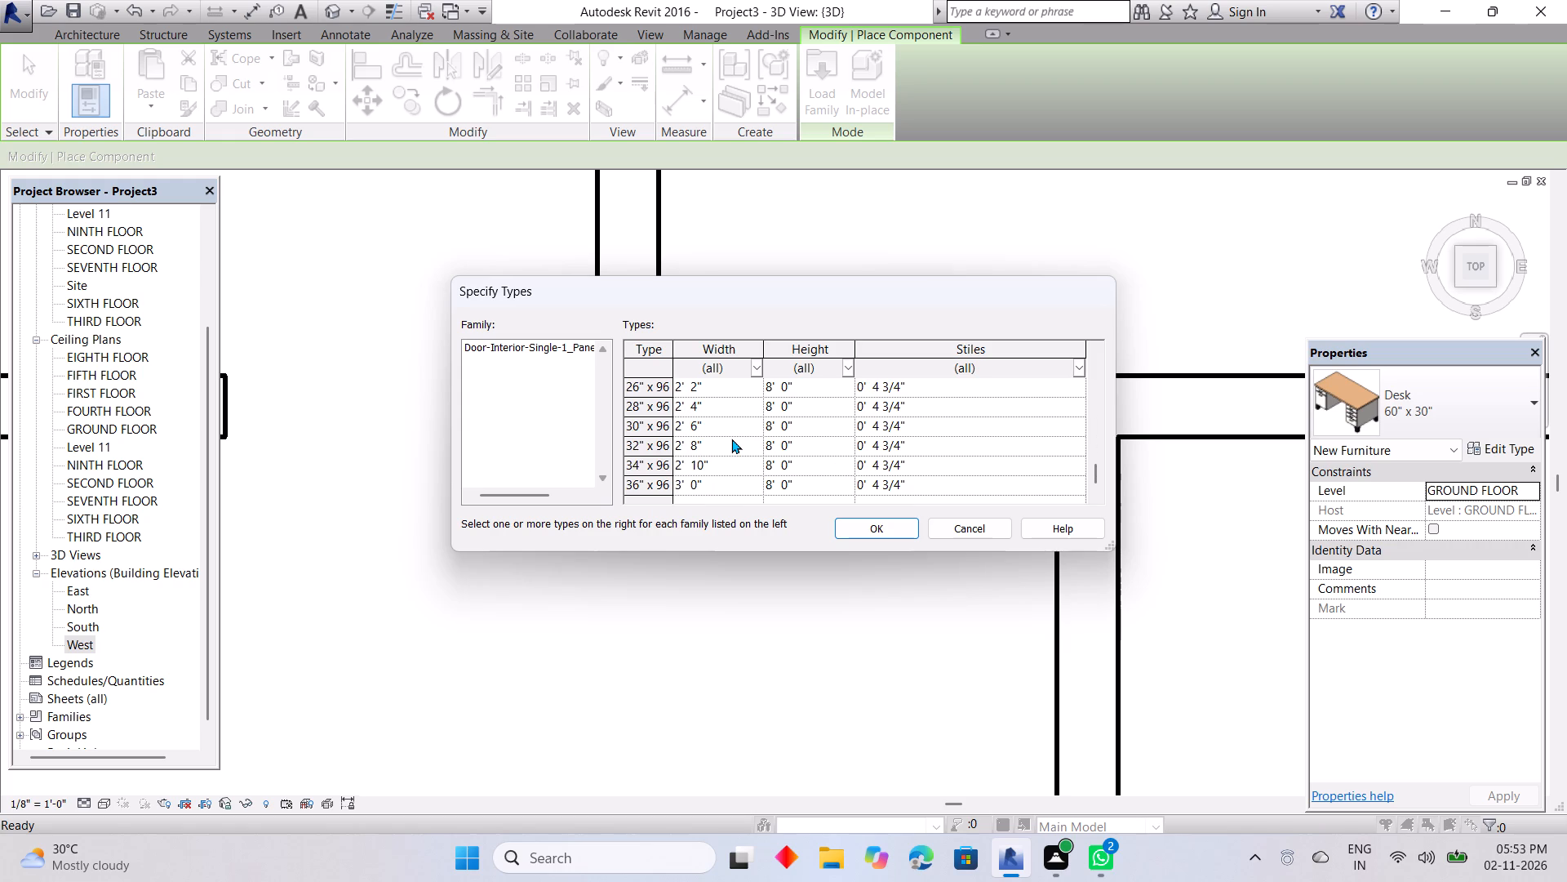
pyautogui.scroll(-4, 731, 439)
pyautogui.scroll(2, 722, 450)
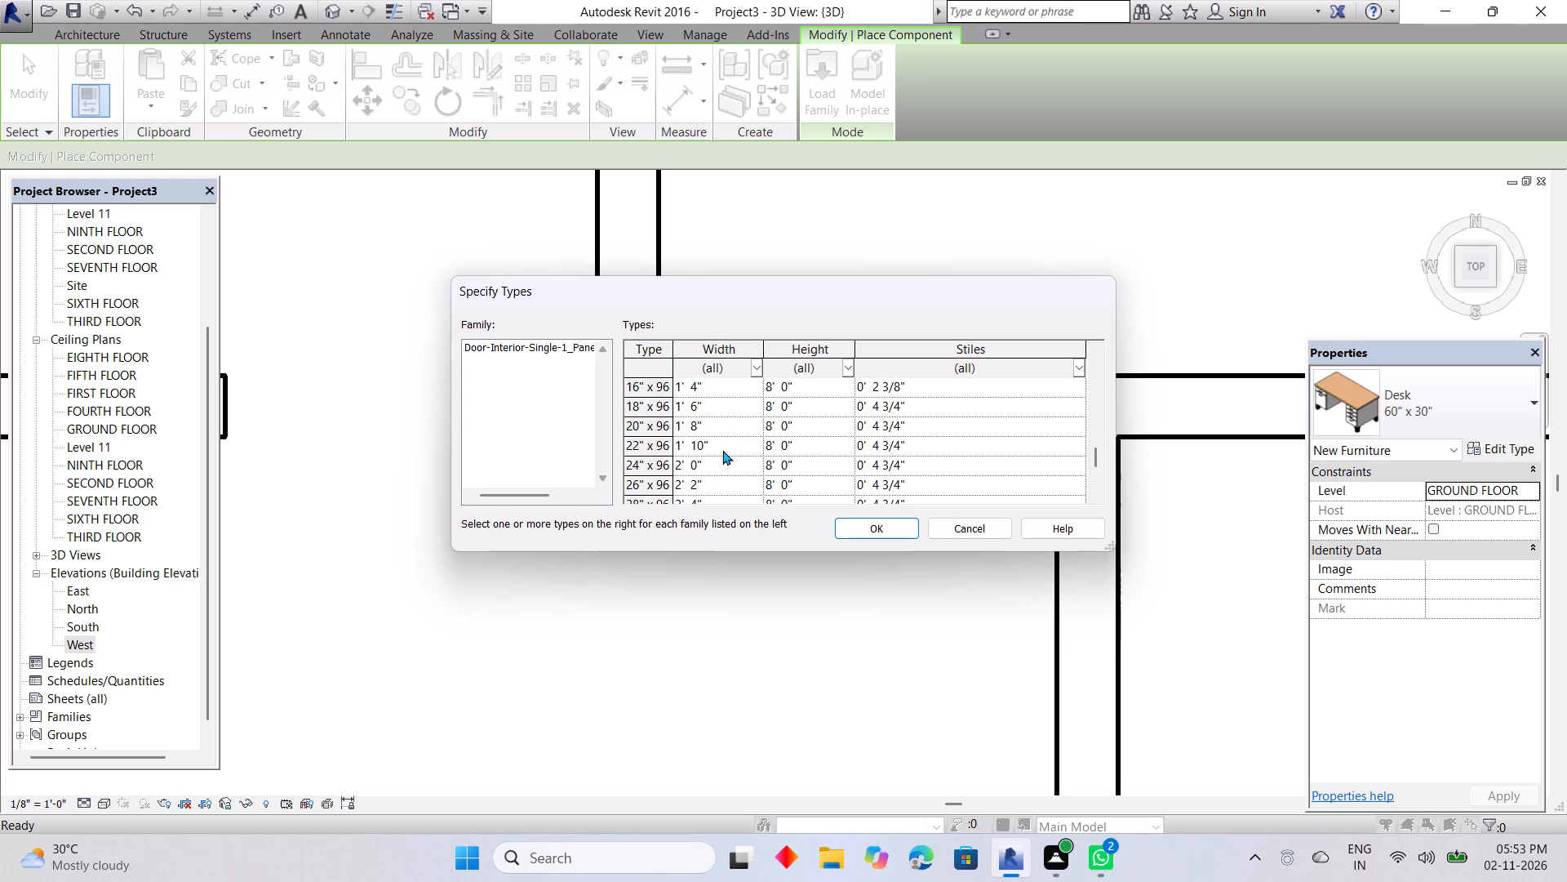
pyautogui.scroll(11, 722, 450)
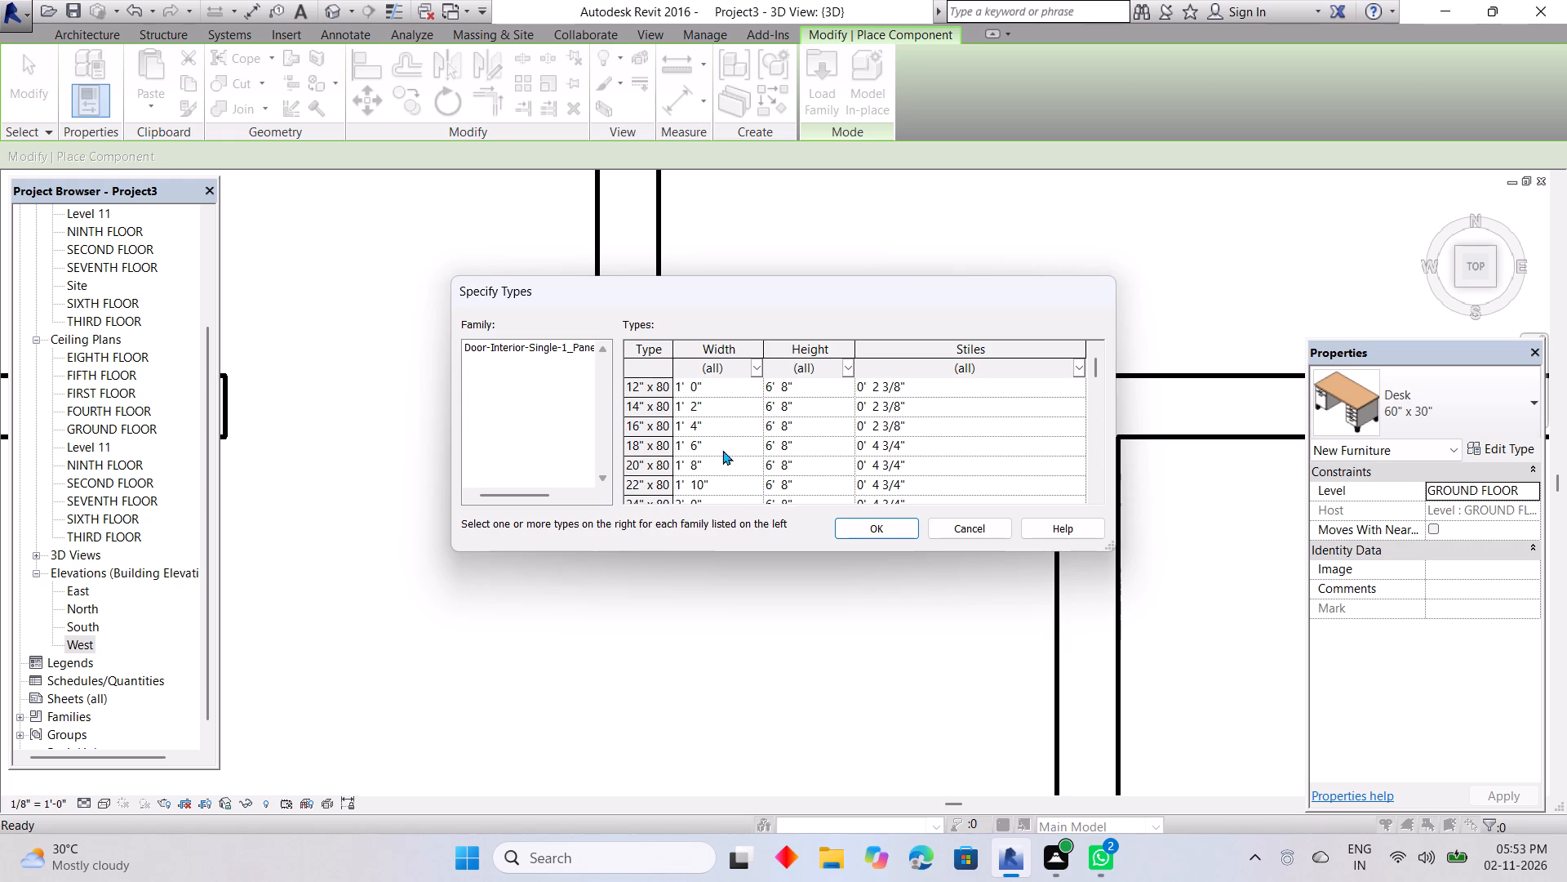
pyautogui.scroll(3, 722, 450)
pyautogui.scroll(-6, 722, 450)
pyautogui.scroll(2, 723, 448)
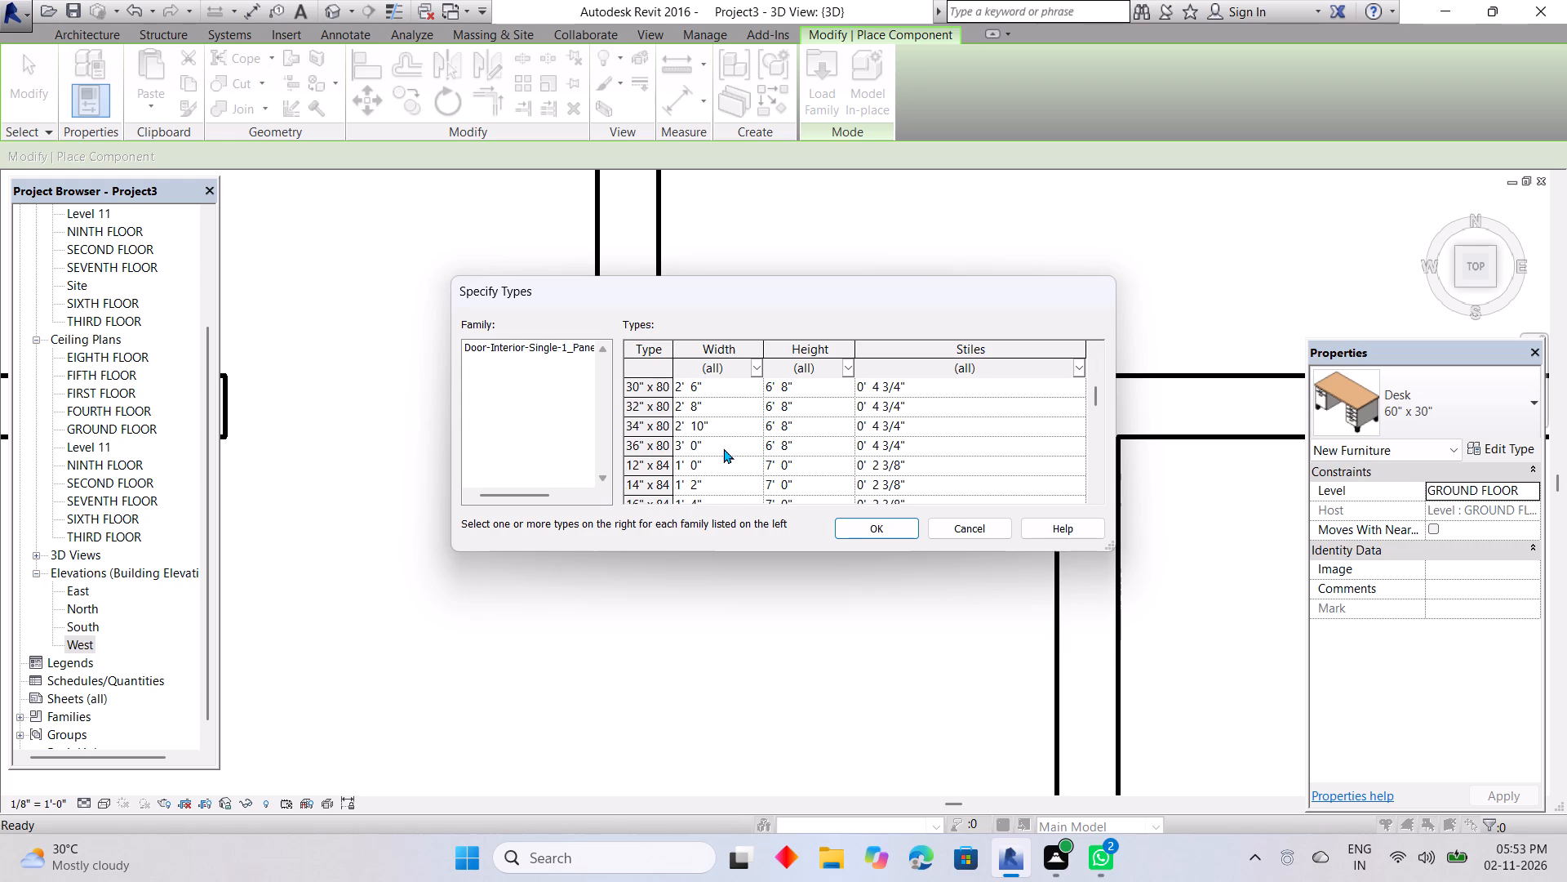
pyautogui.scroll(2, 723, 448)
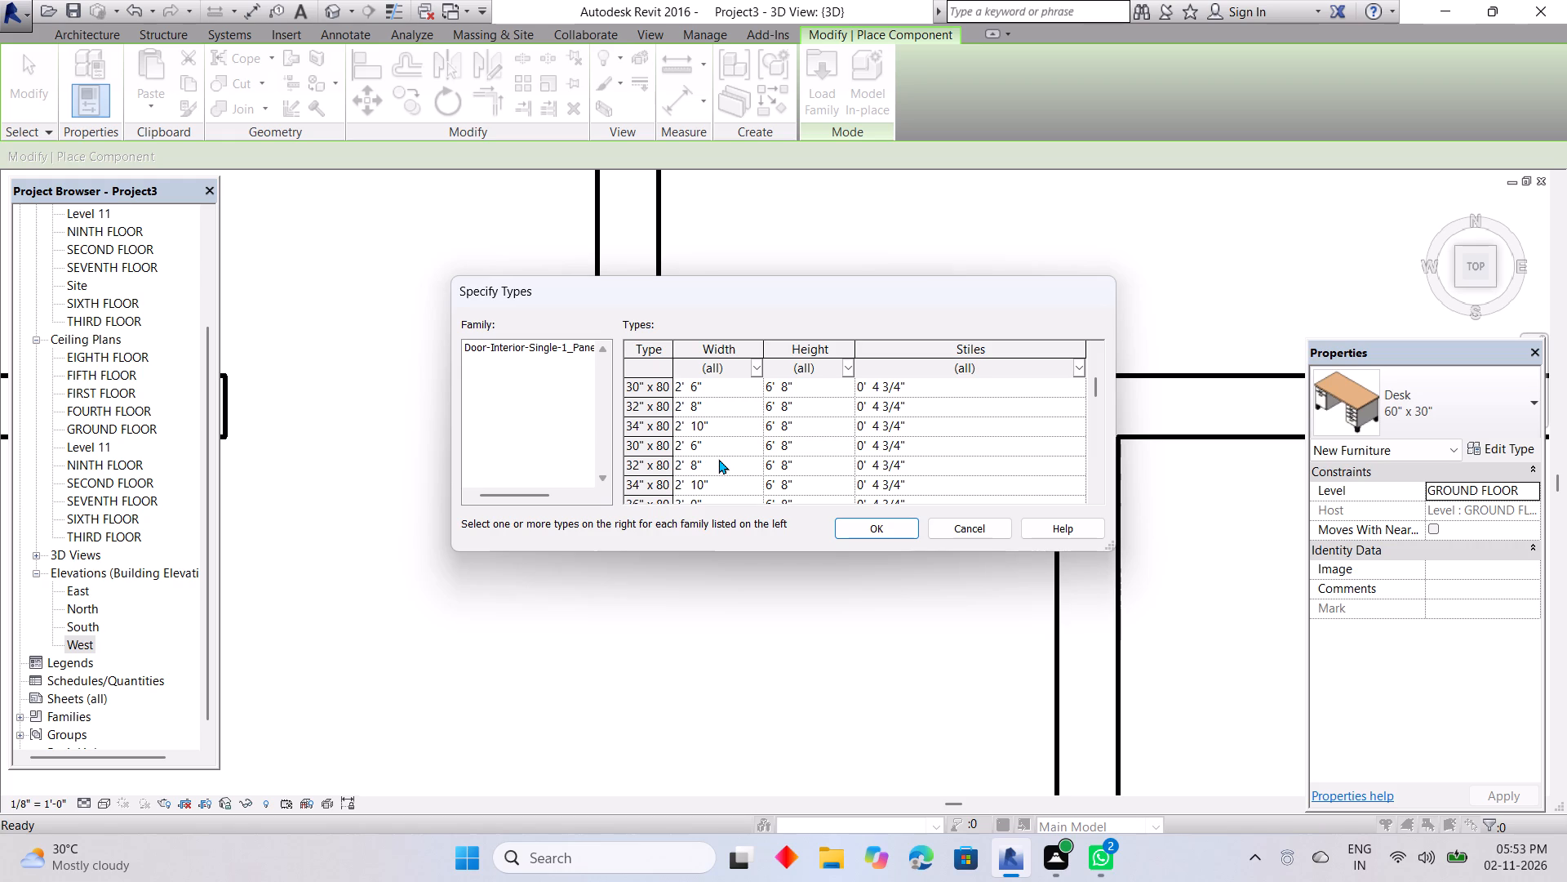
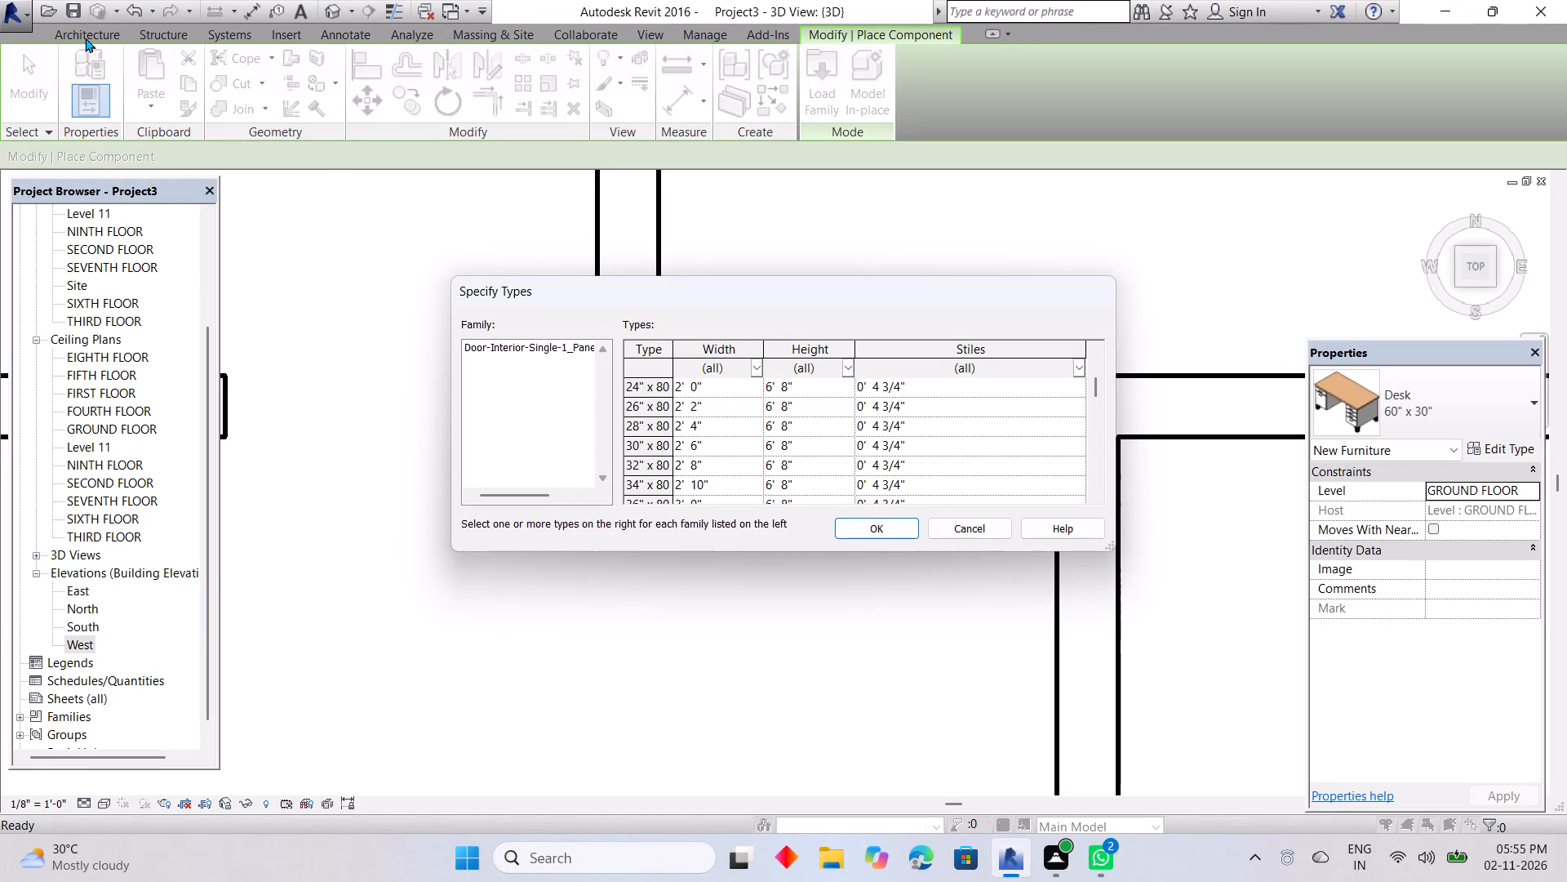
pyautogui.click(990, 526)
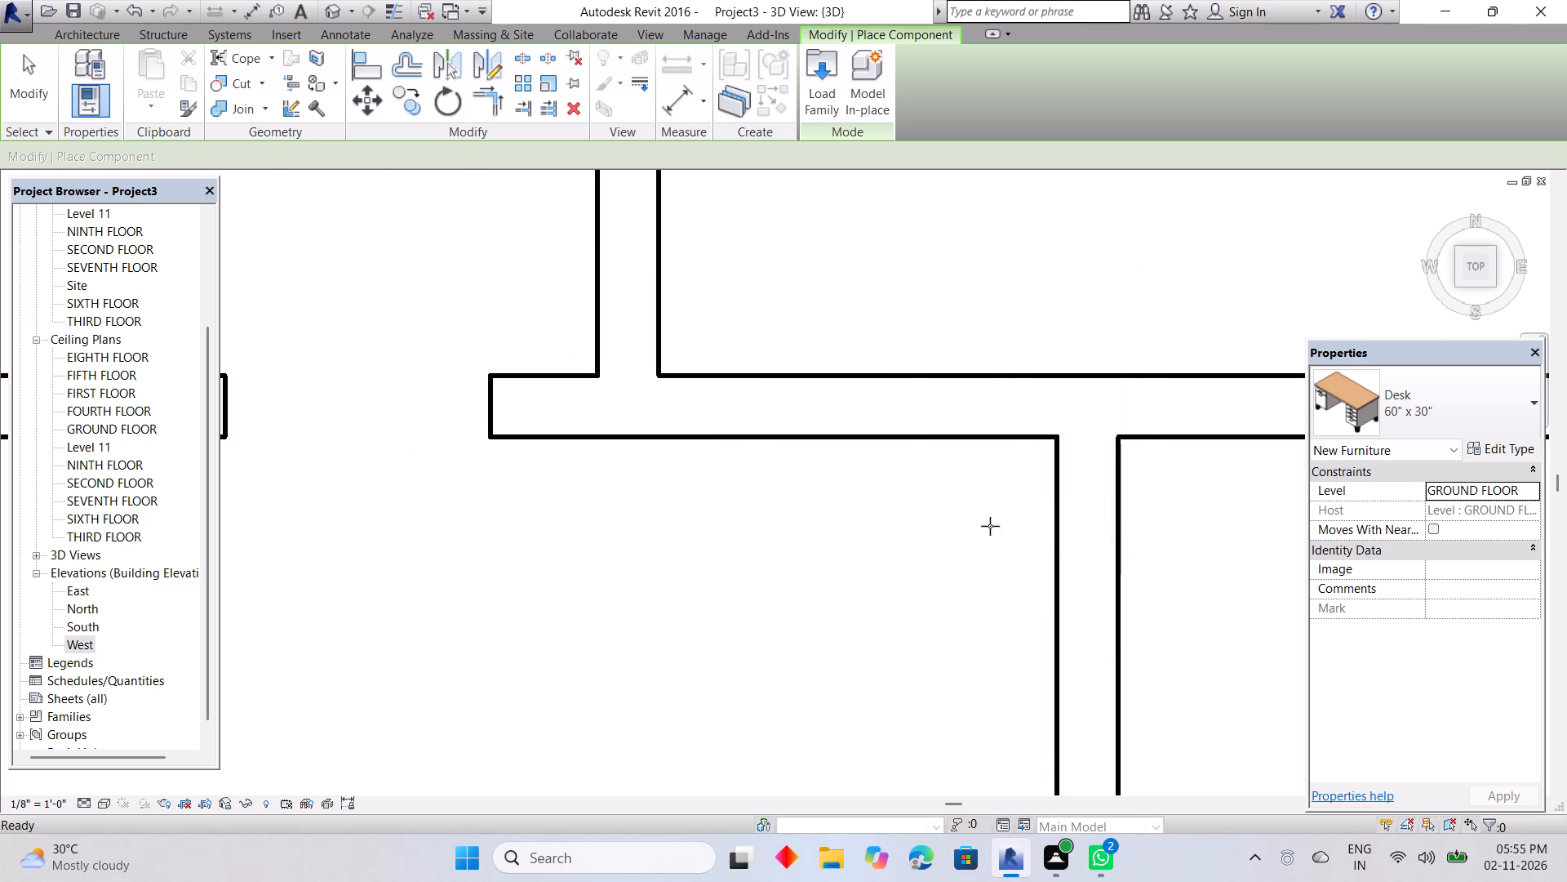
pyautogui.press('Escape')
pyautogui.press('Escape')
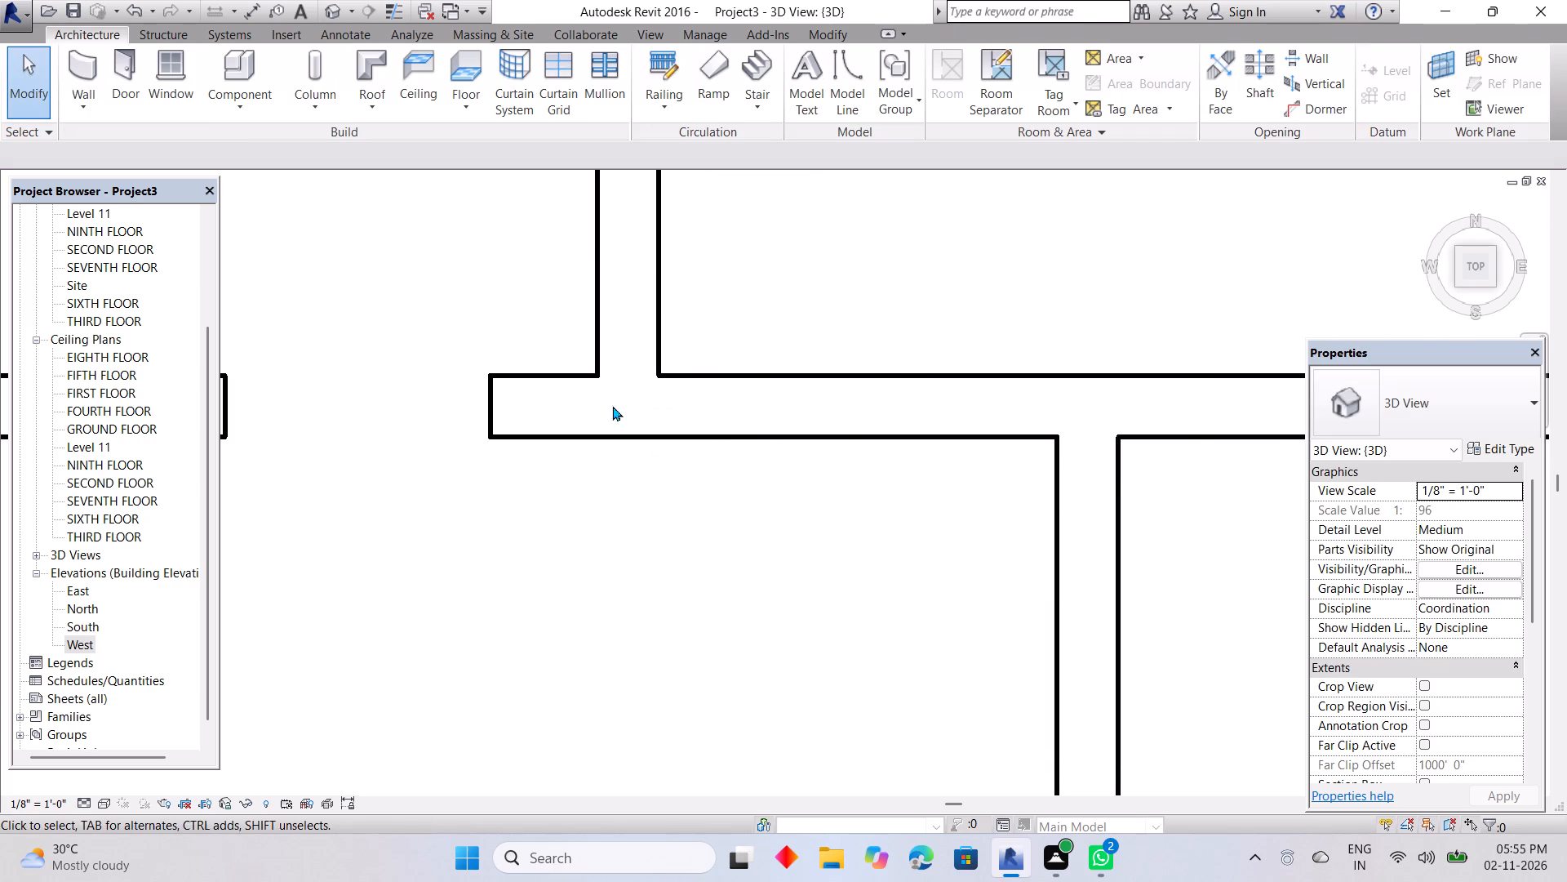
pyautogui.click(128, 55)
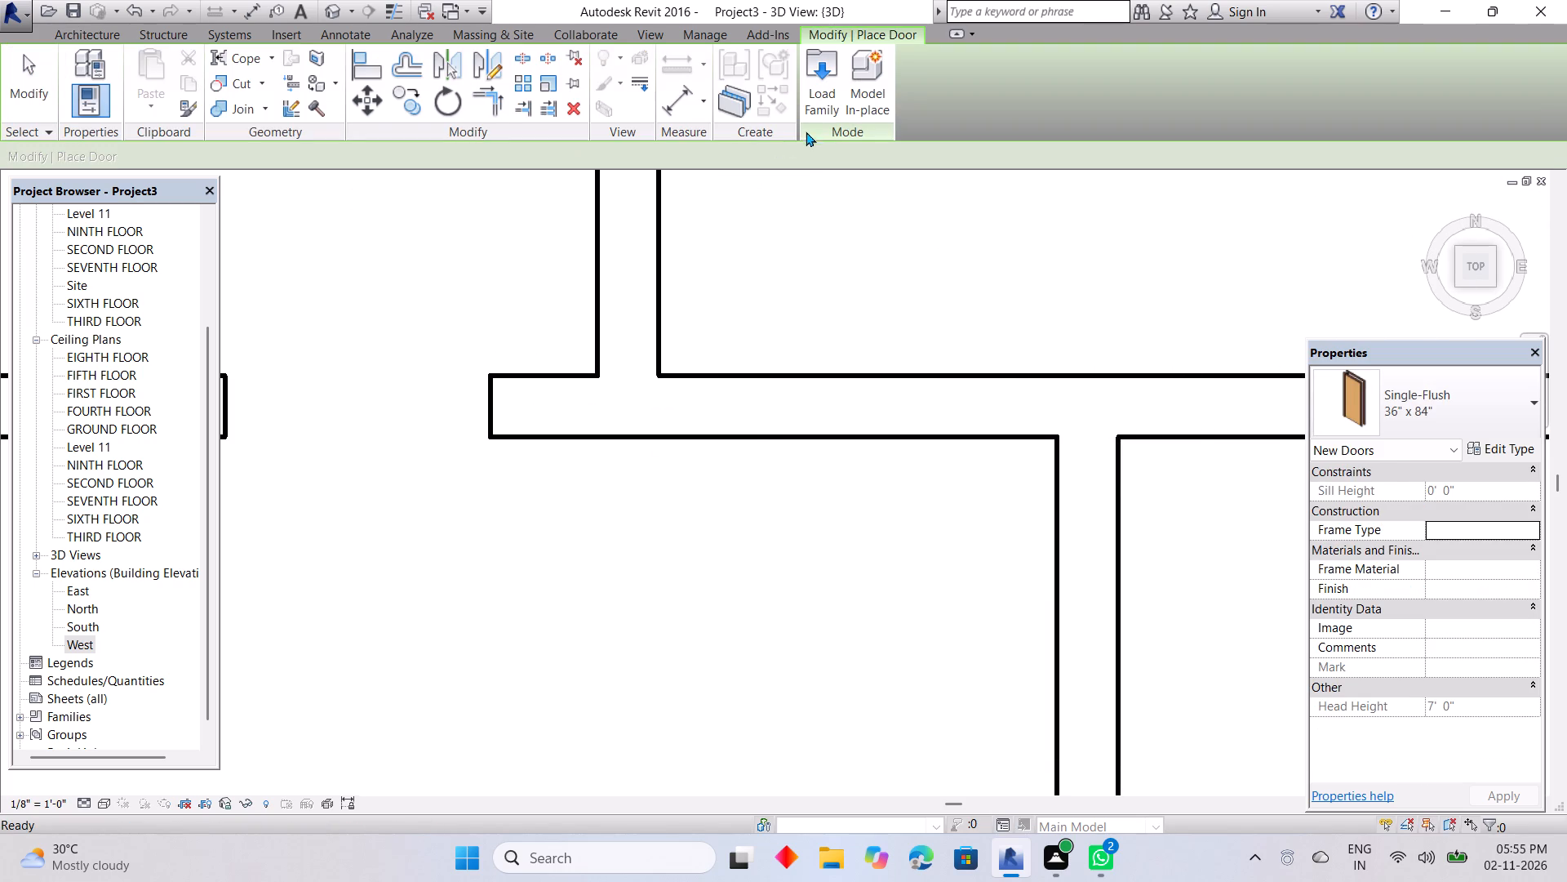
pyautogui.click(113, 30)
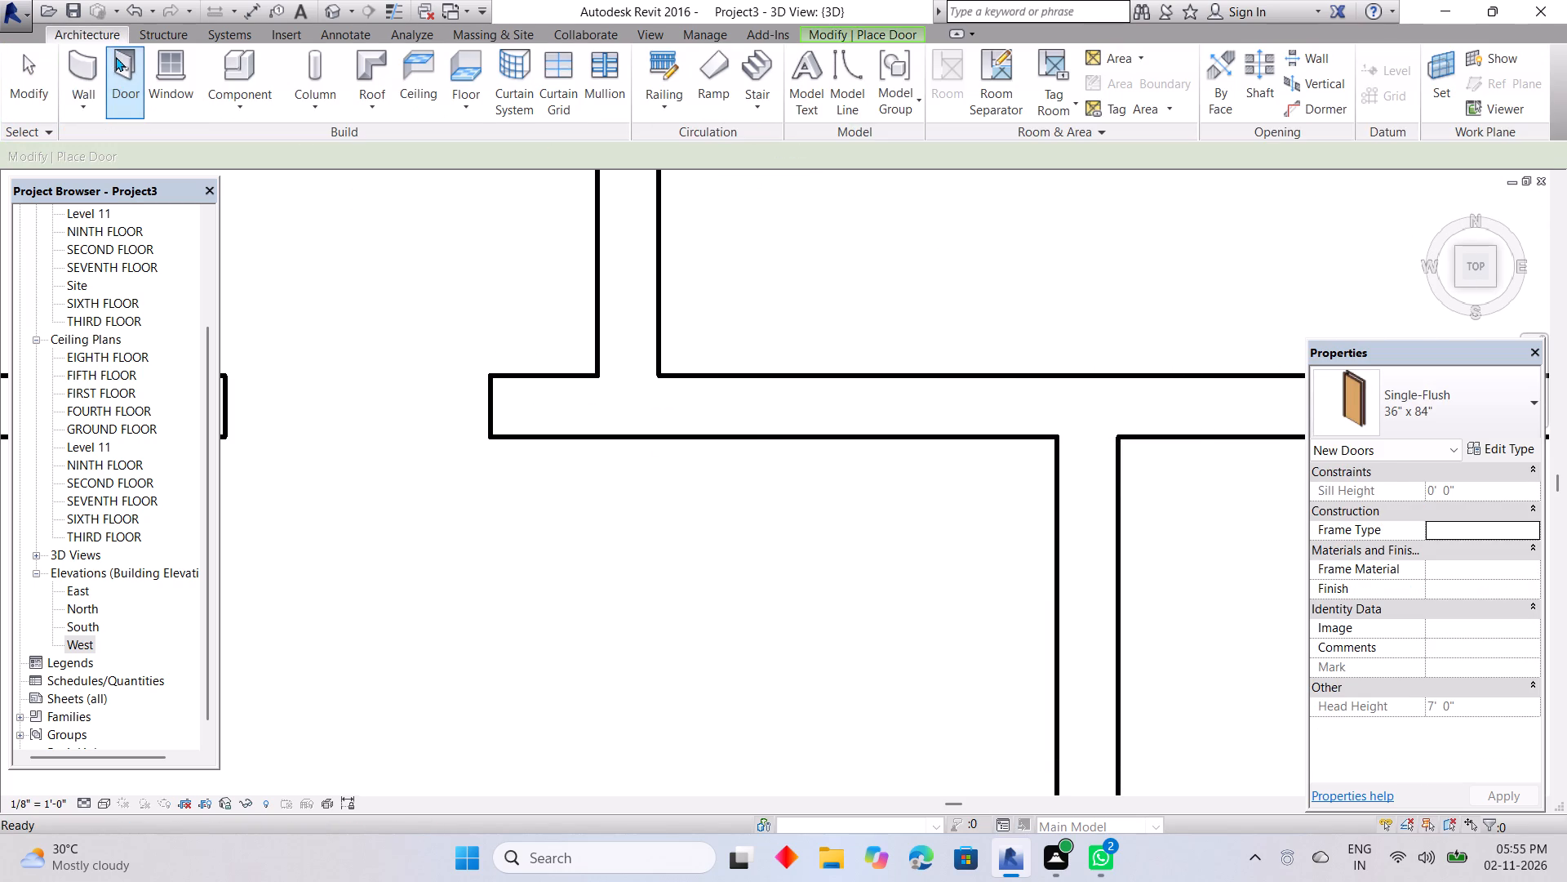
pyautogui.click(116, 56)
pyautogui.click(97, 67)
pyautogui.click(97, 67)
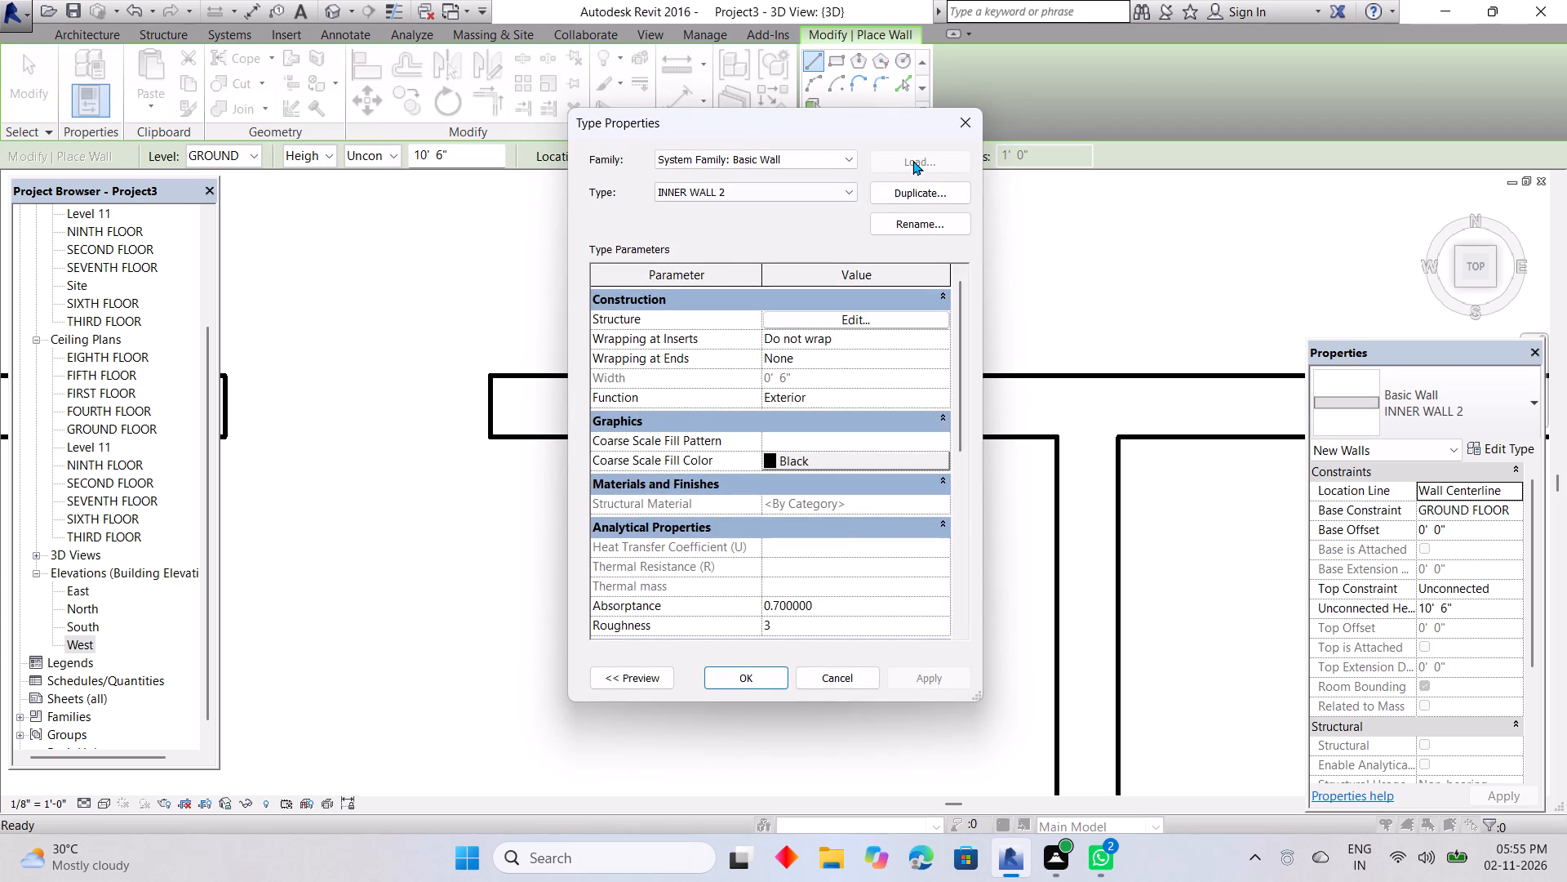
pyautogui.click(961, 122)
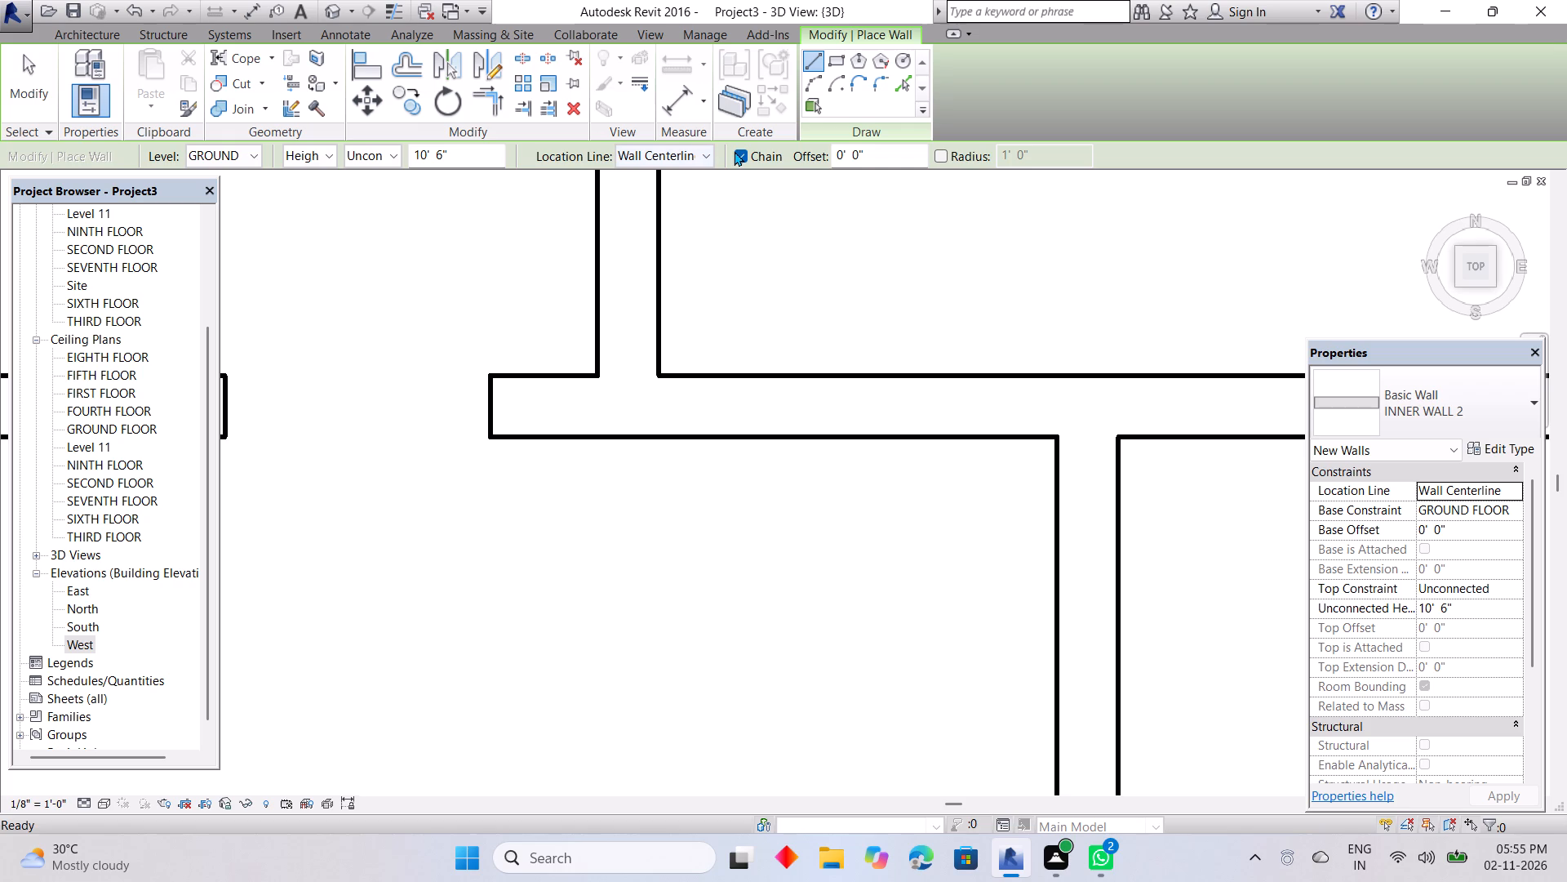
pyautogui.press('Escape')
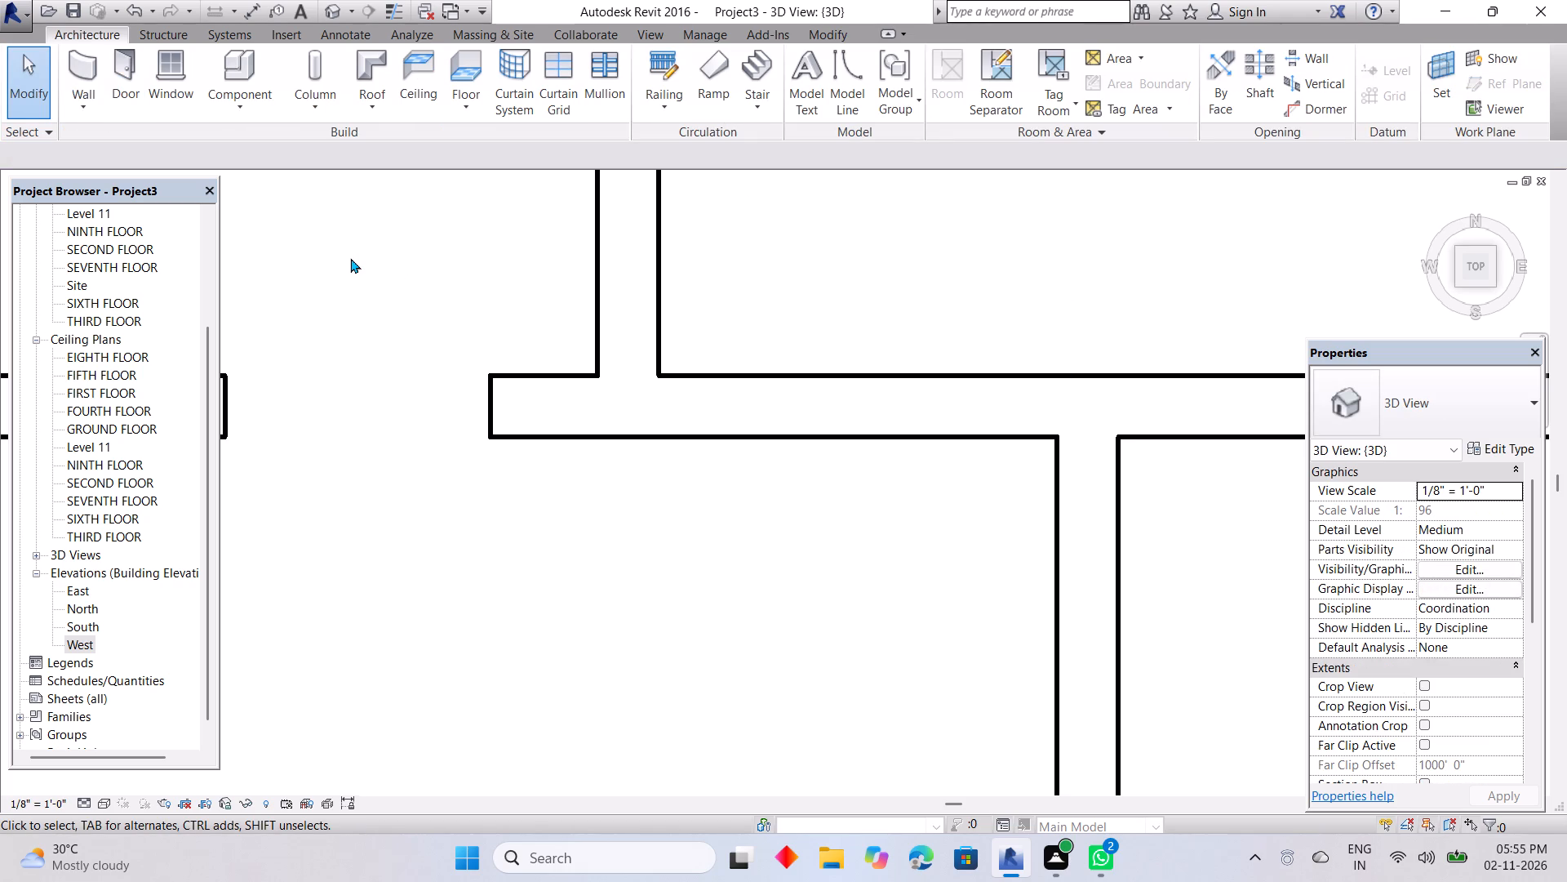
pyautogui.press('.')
# Restart component placement and choose the Door-Interior-Single-1_Panel-Wood family from the US Imperial library's Residential doors folder for loading.
pyautogui.click(224, 113)
pyautogui.click(246, 149)
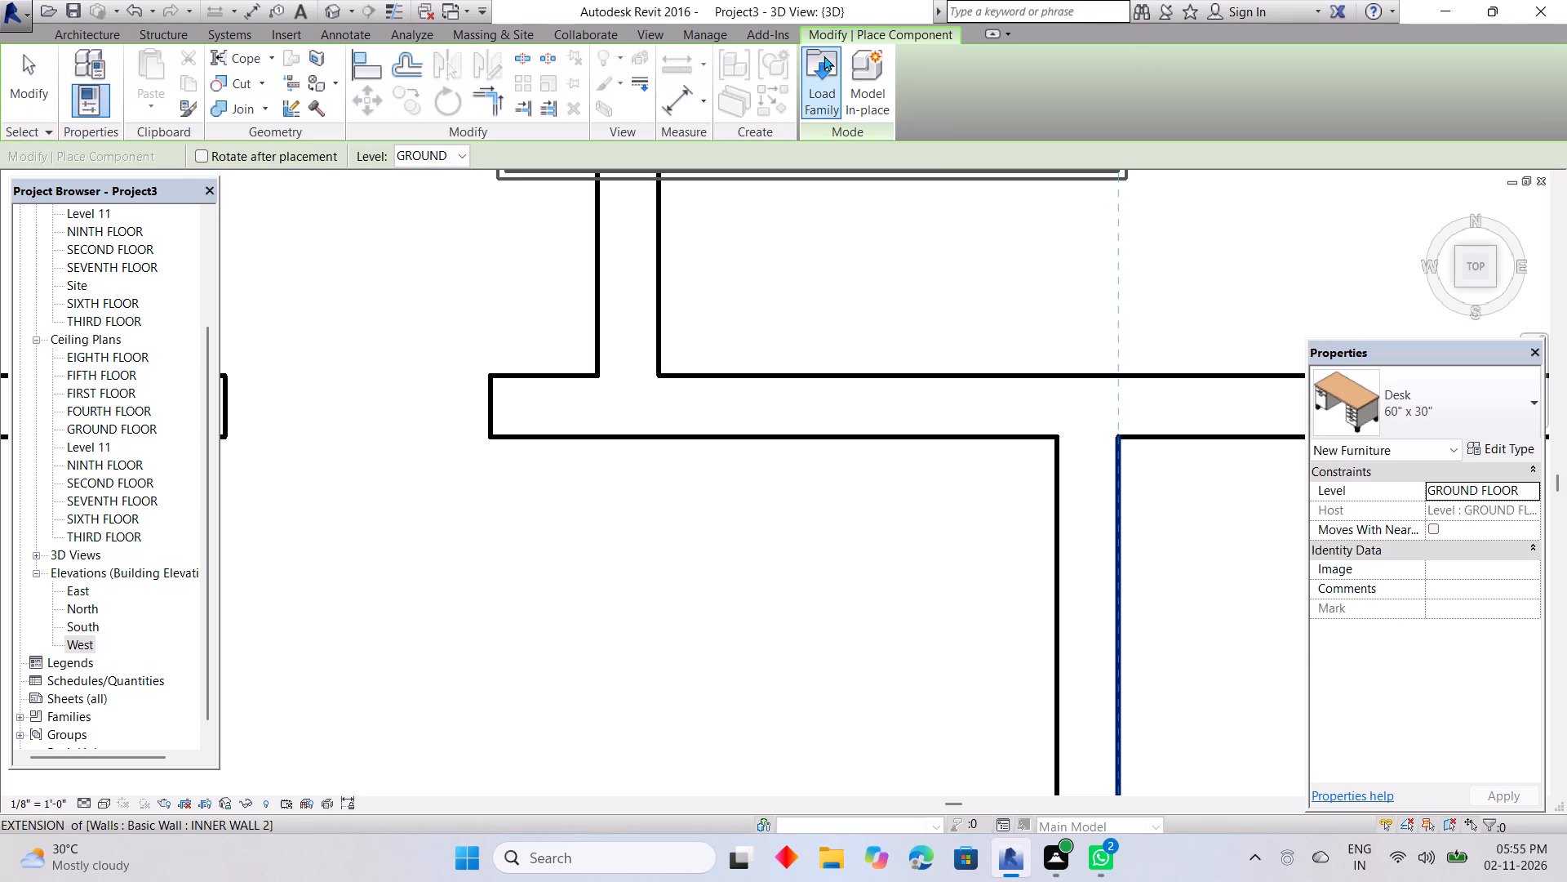
pyautogui.click(825, 56)
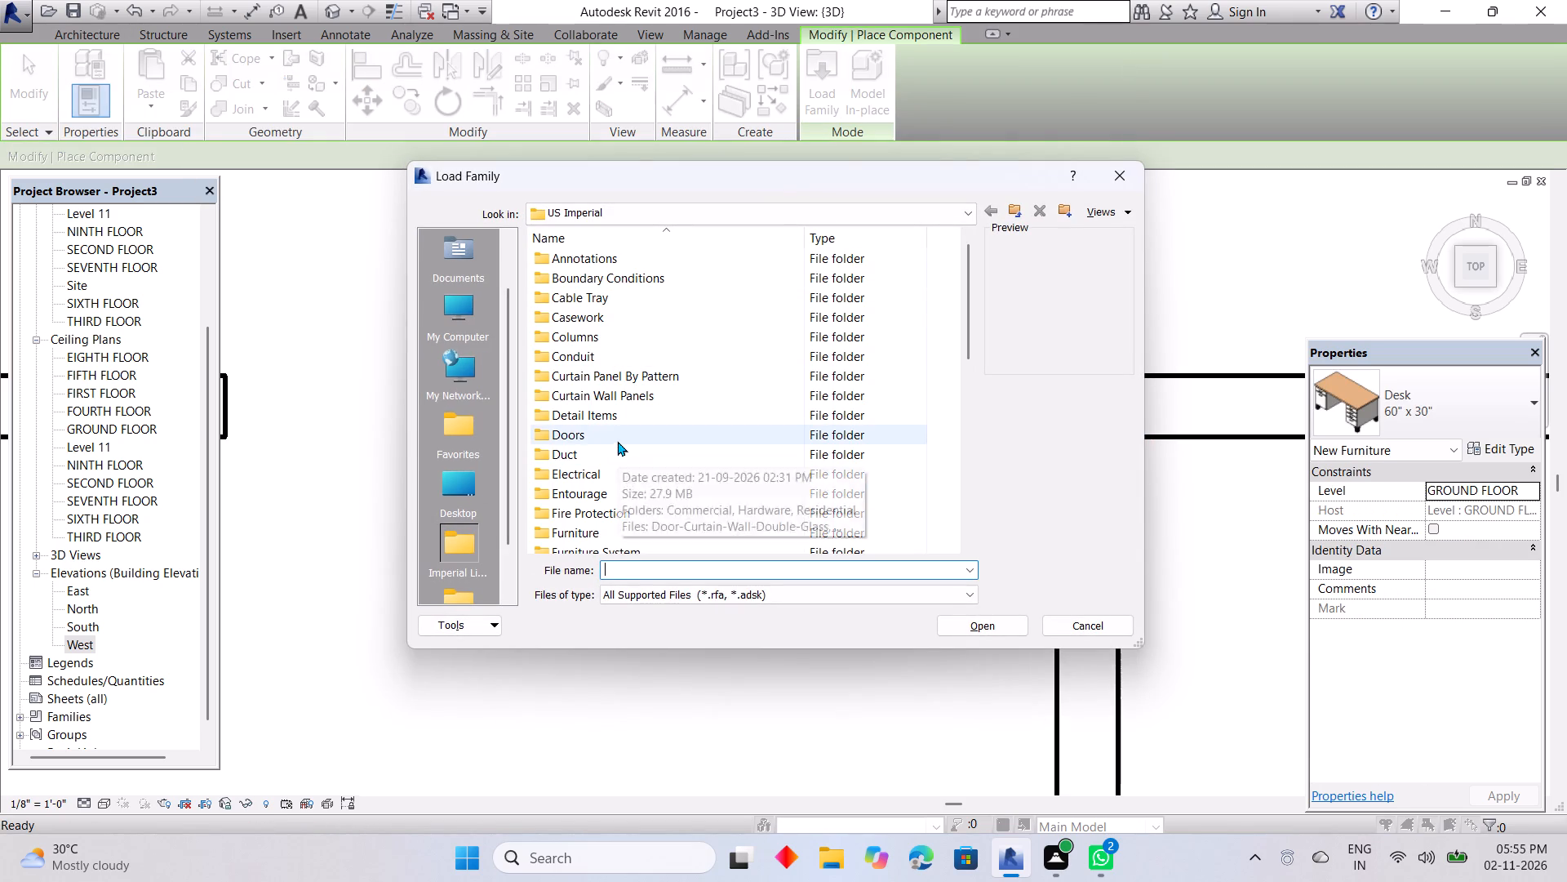
pyautogui.click(617, 441)
pyautogui.click(981, 621)
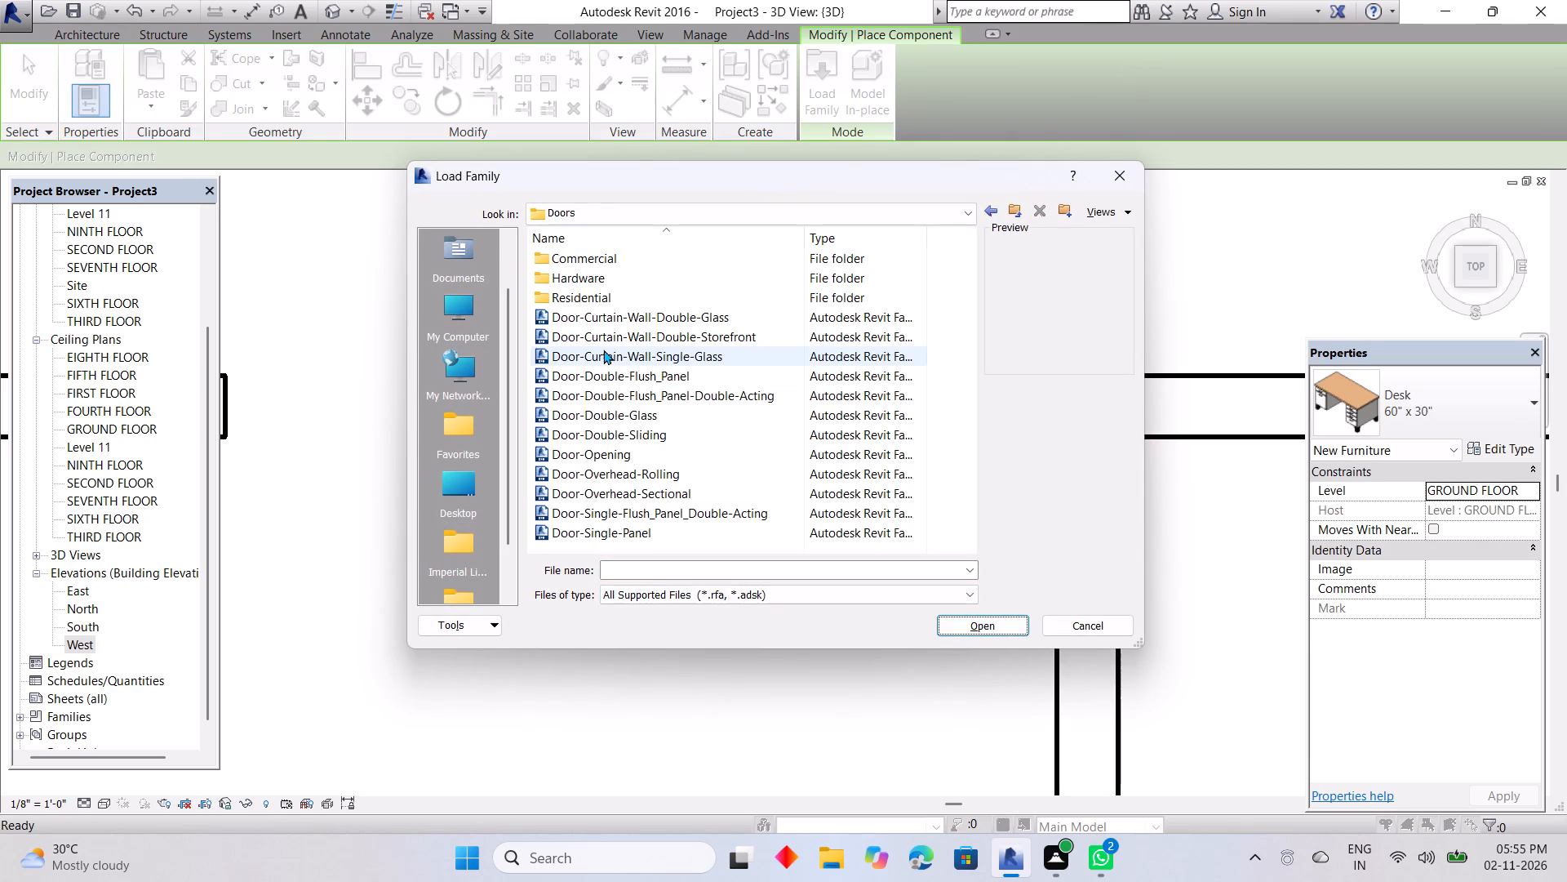
pyautogui.click(601, 324)
pyautogui.click(579, 283)
pyautogui.click(583, 289)
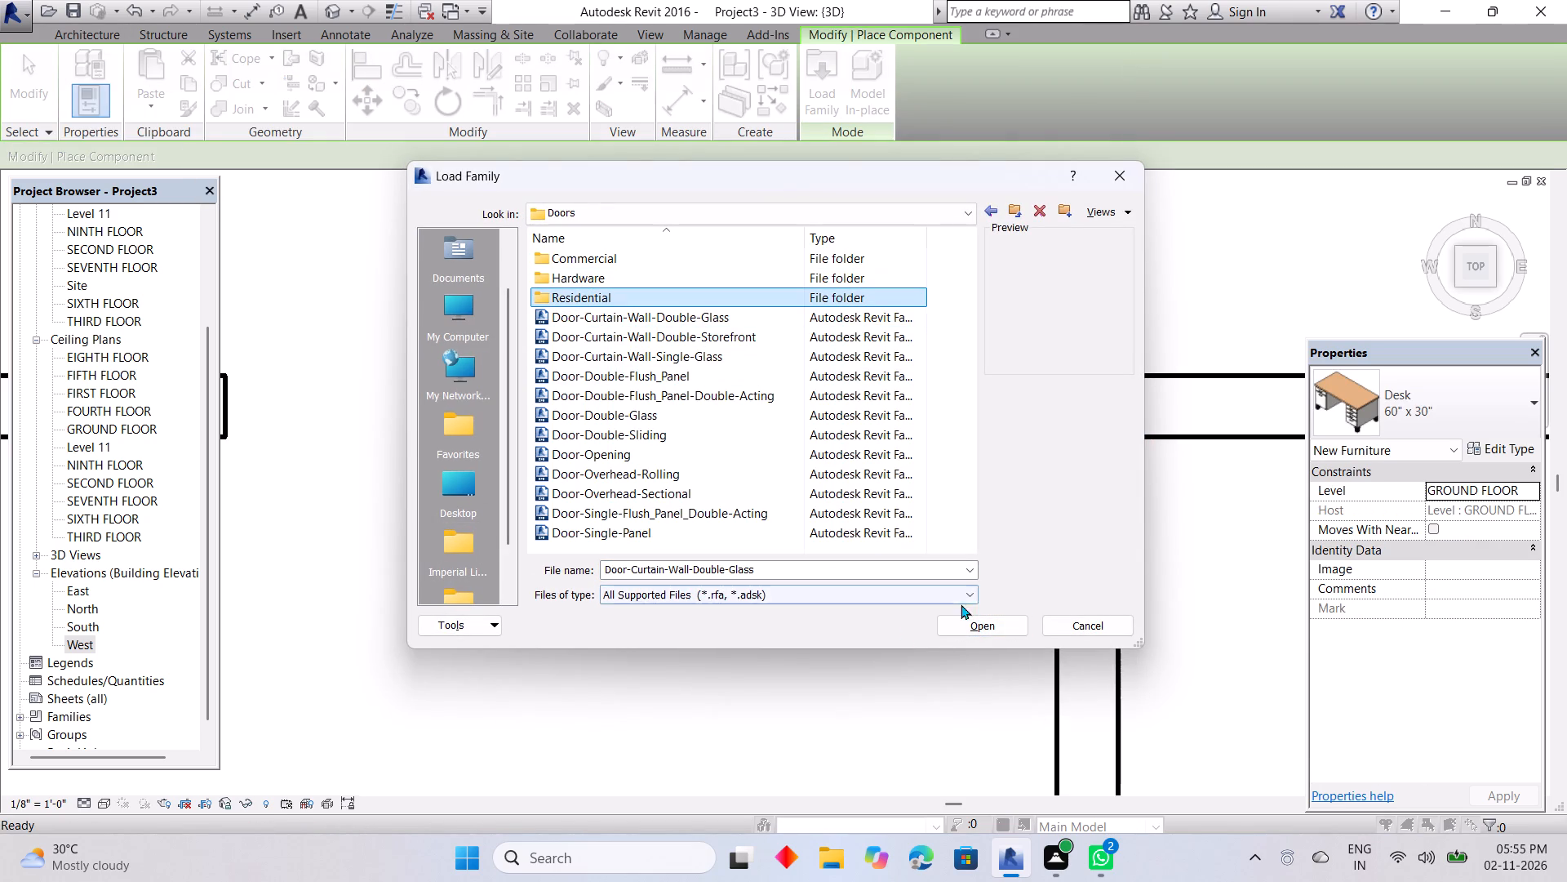
pyautogui.click(964, 620)
pyautogui.click(659, 315)
pyautogui.click(678, 347)
pyautogui.click(697, 407)
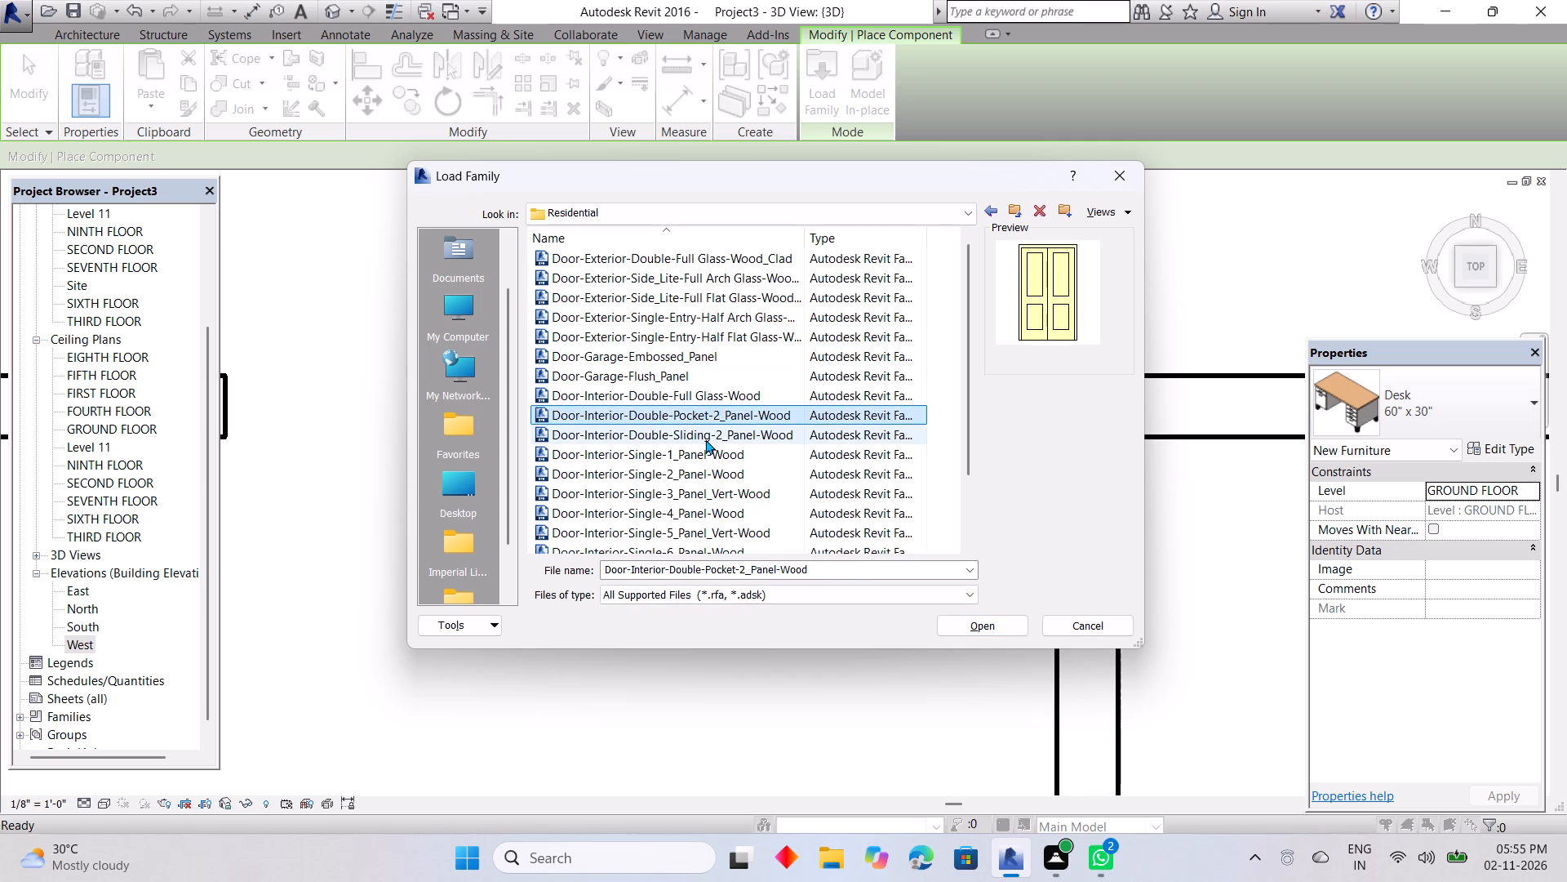
pyautogui.click(705, 439)
pyautogui.click(719, 457)
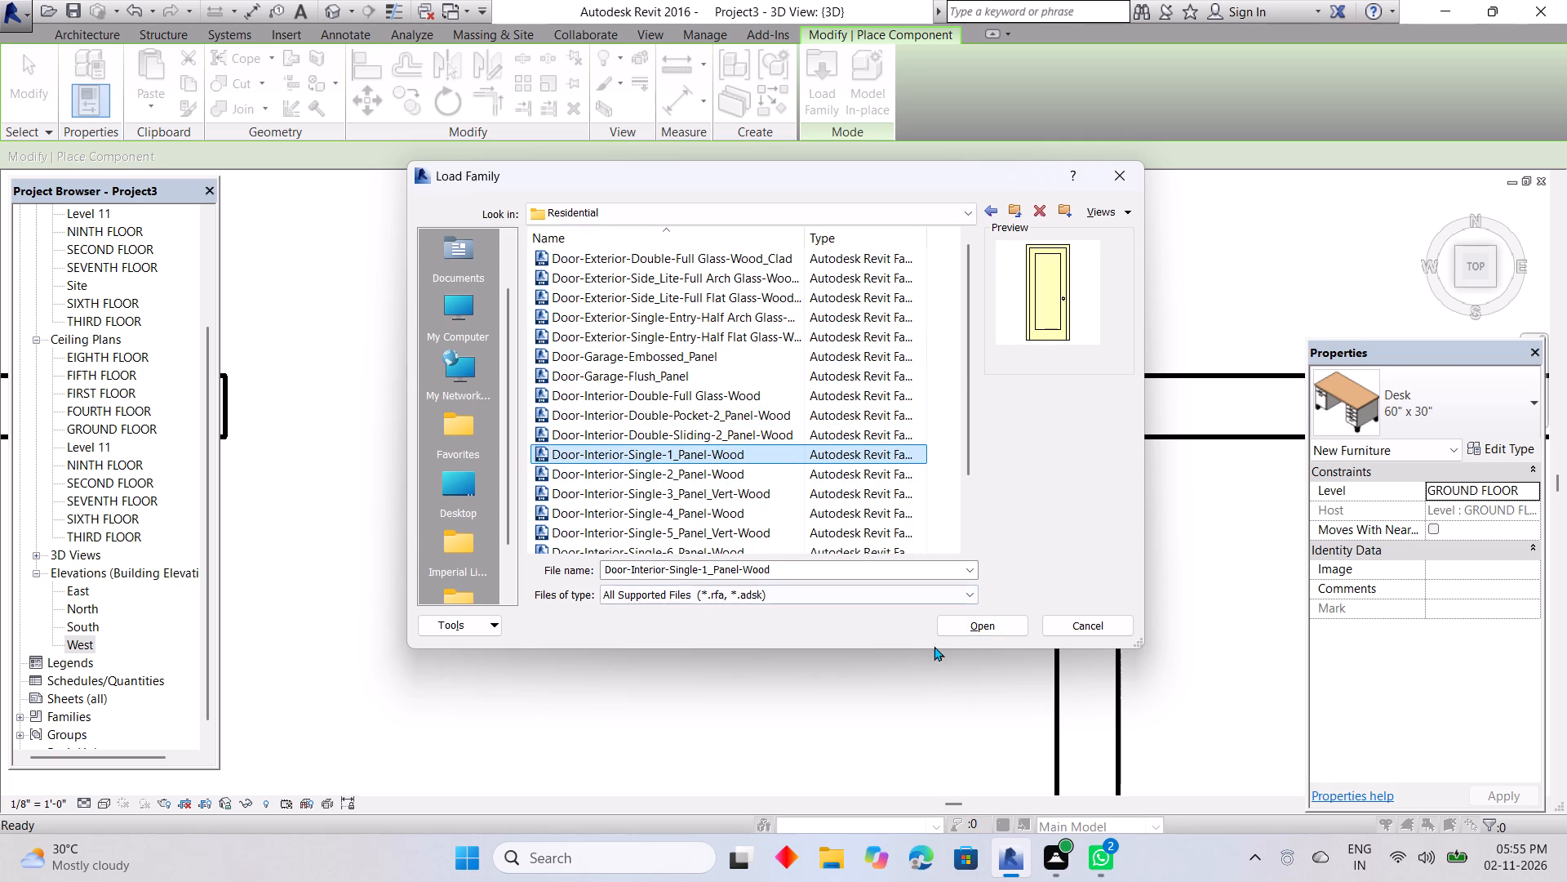
pyautogui.moveTo(977, 628); pyautogui.dragTo(969, 622)
# Load the 30" x 80" type (2' 6" wide, 6' 8" high) of the single one-panel interior wood door.
pyautogui.scroll(-2, 655, 439)
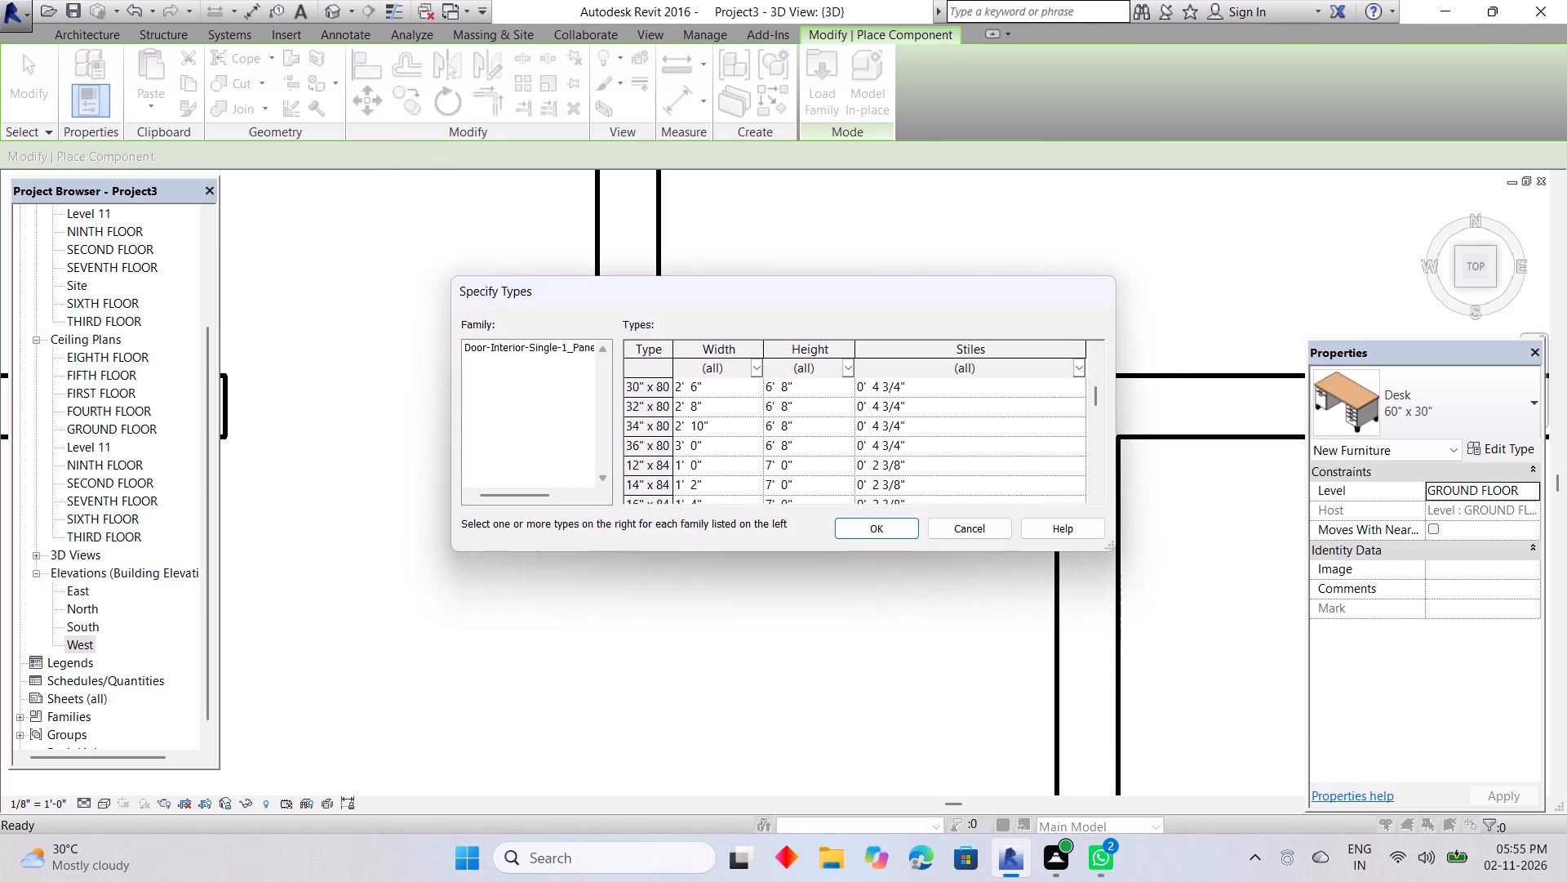
pyautogui.scroll(-15, 654, 440)
pyautogui.scroll(1, 651, 444)
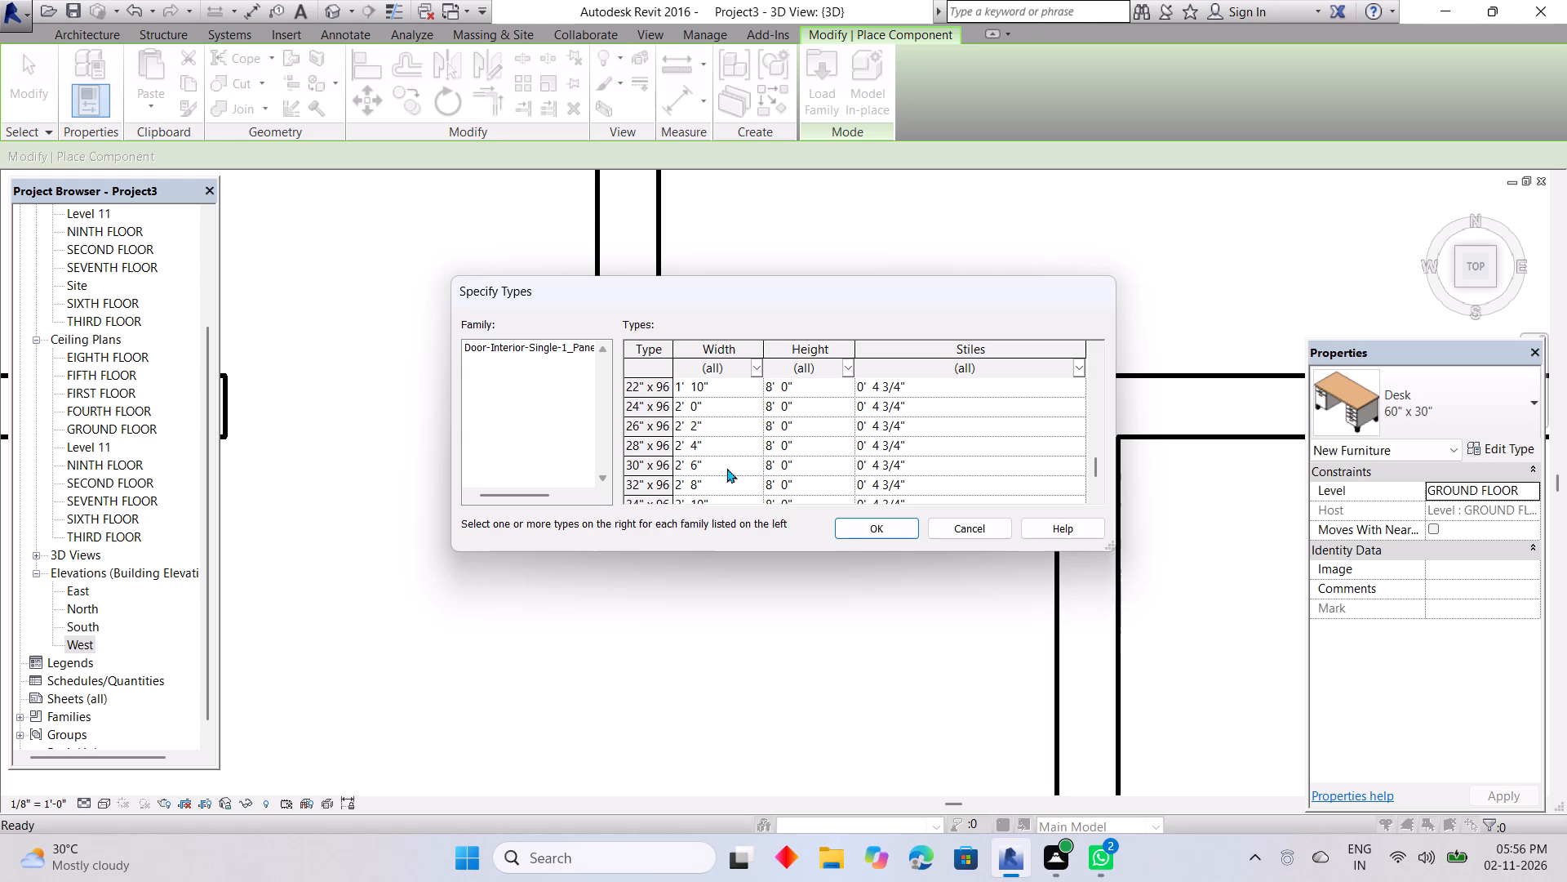
pyautogui.scroll(5, 625, 426)
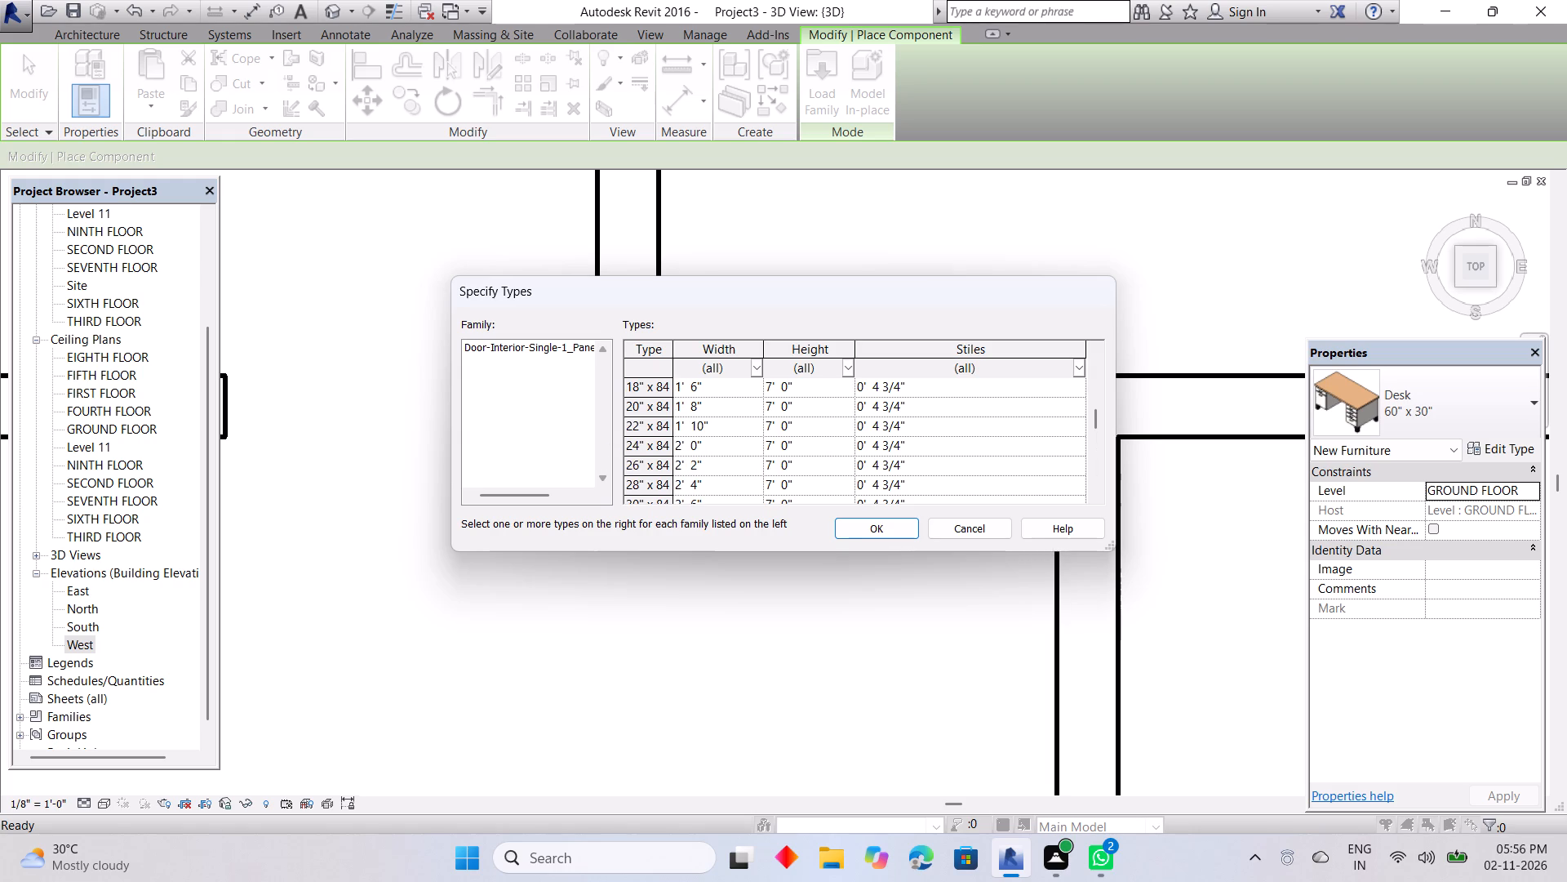
pyautogui.scroll(17, 633, 457)
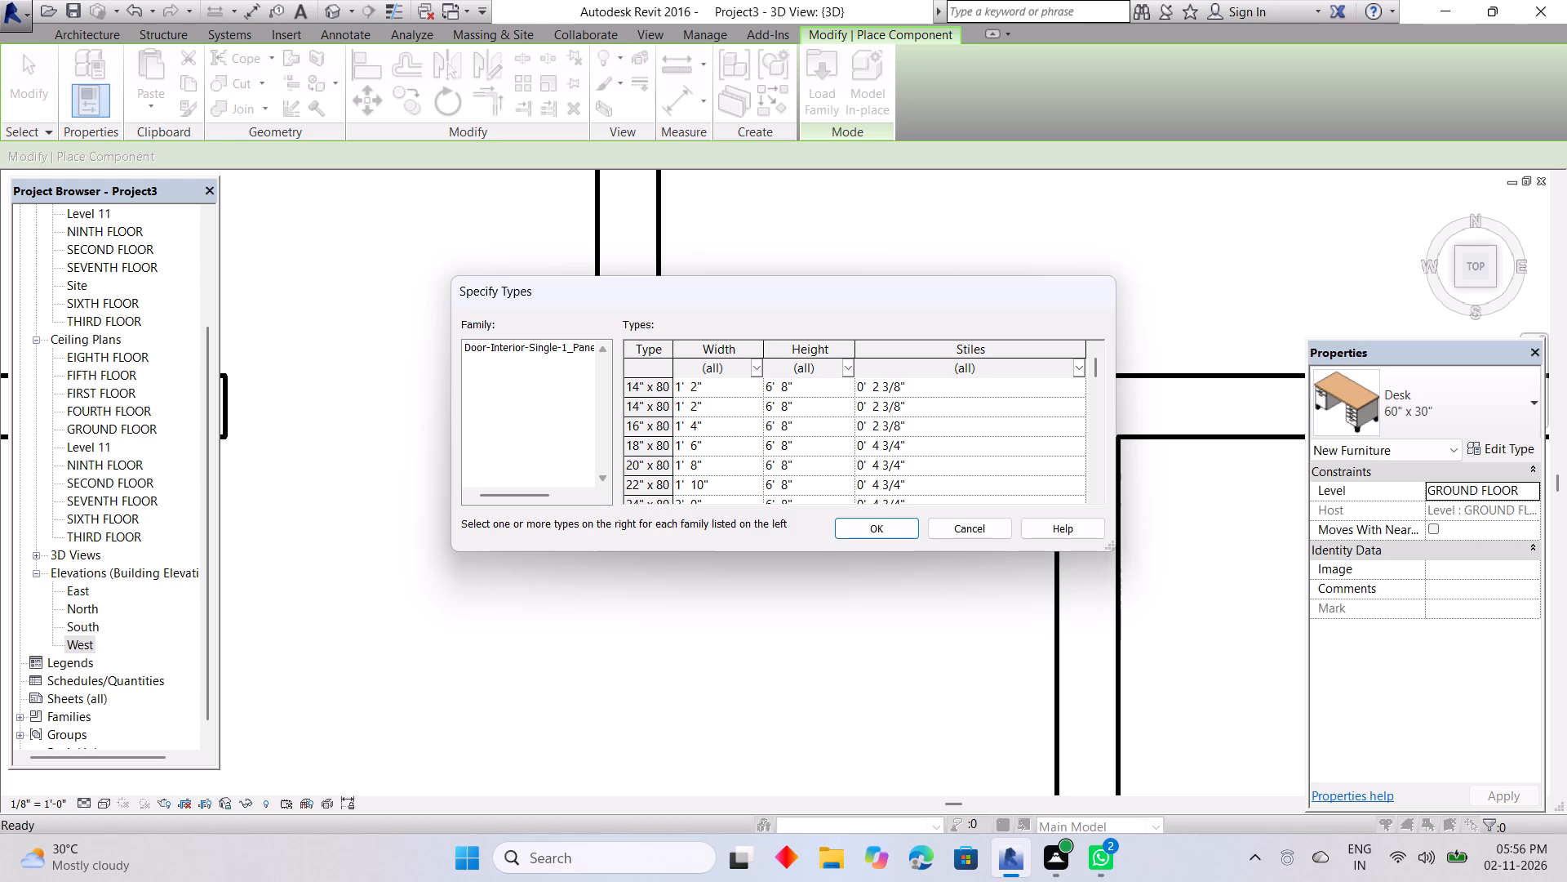
pyautogui.scroll(-3, 641, 435)
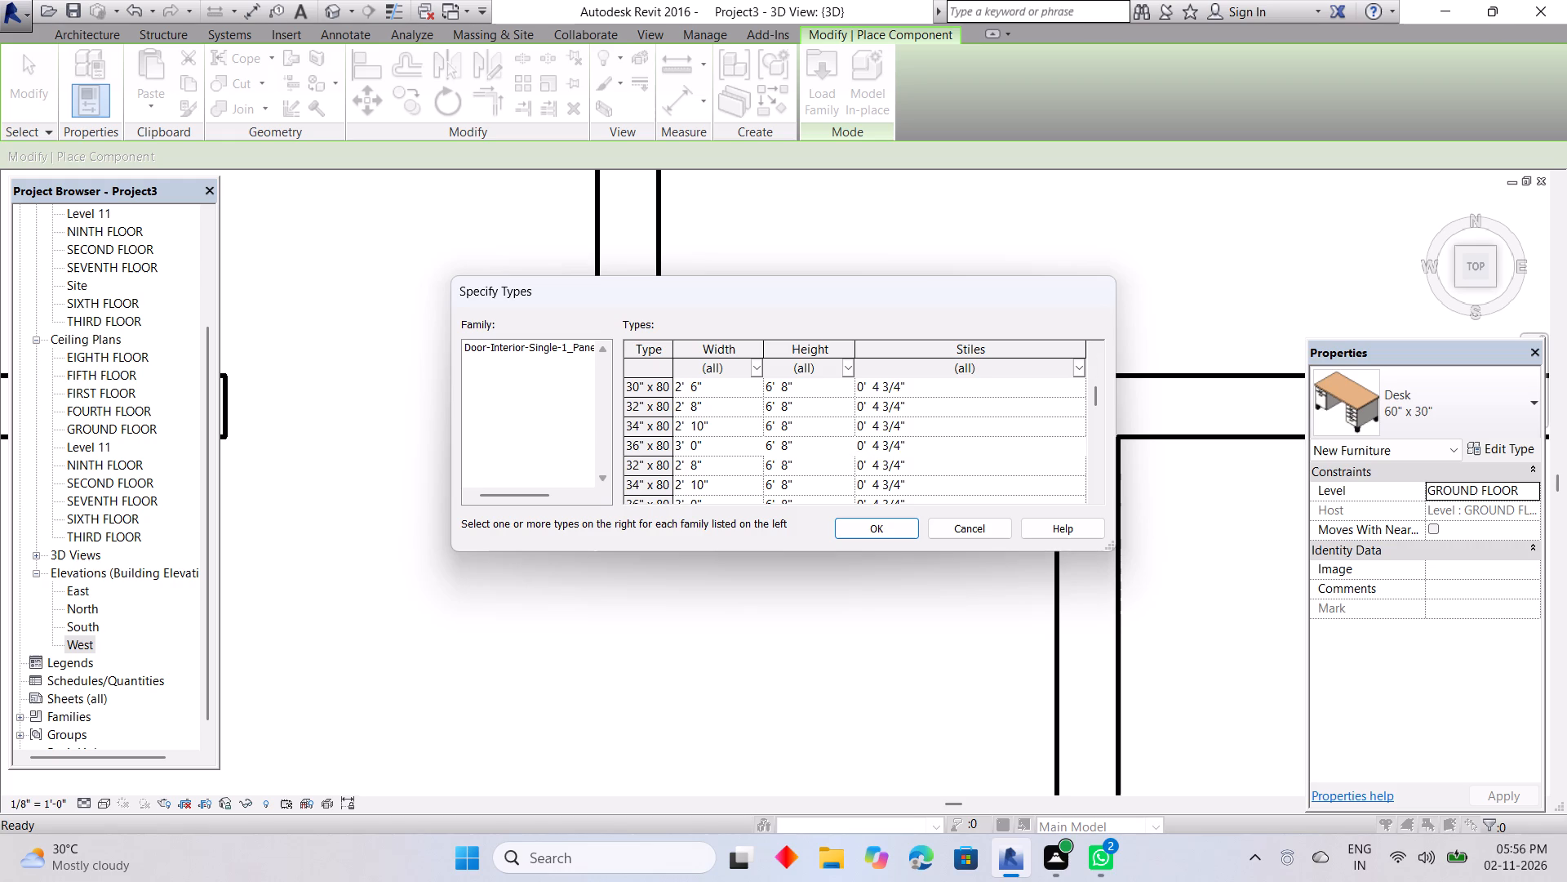
pyautogui.scroll(-3, 641, 471)
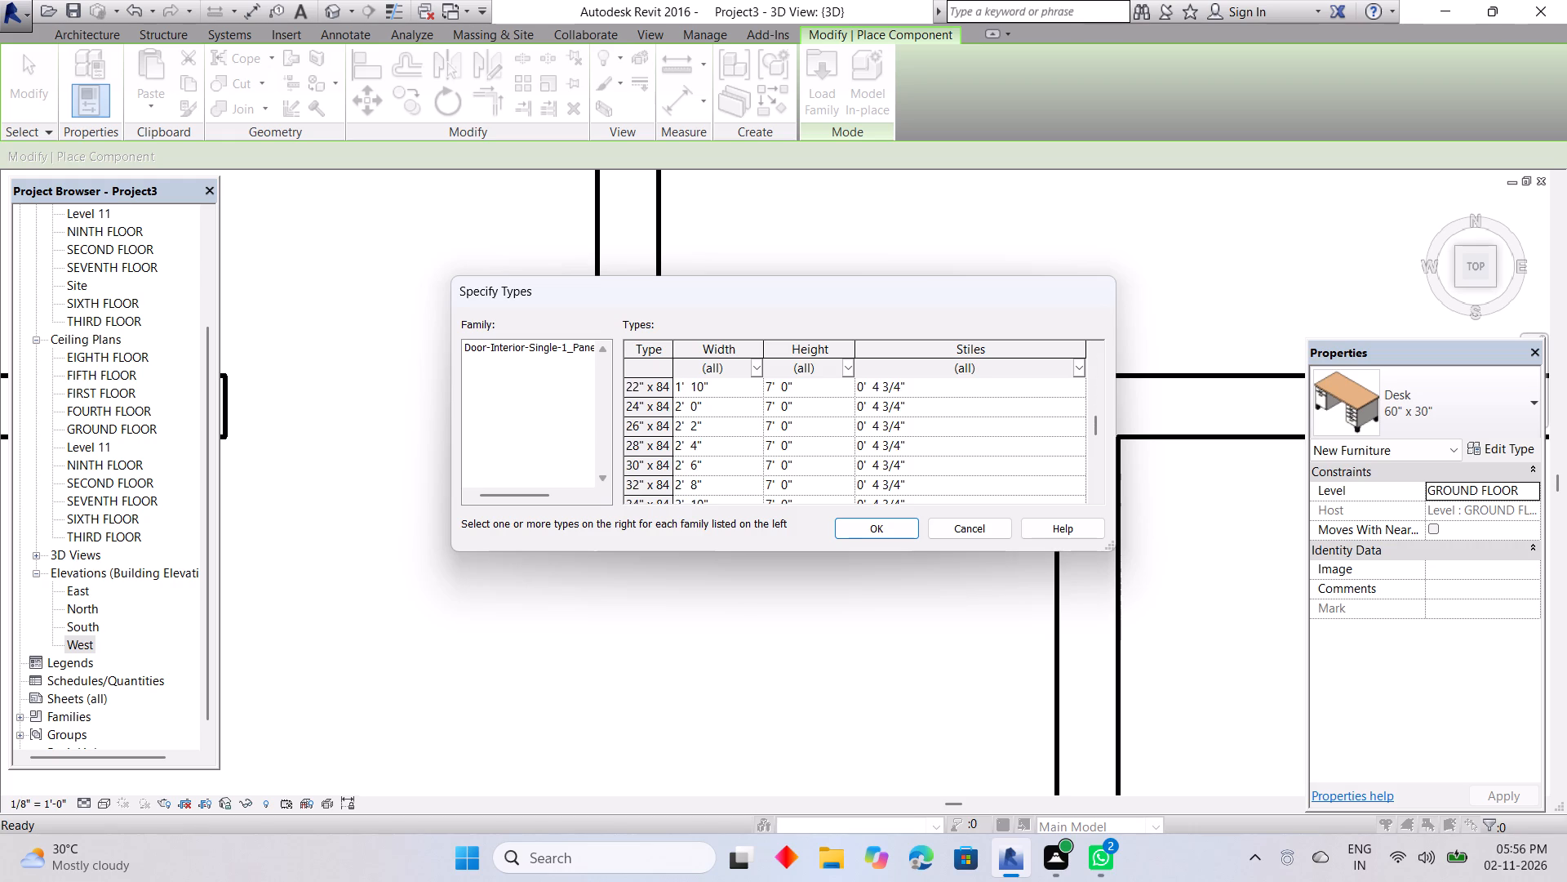
pyautogui.scroll(-8, 641, 471)
pyautogui.scroll(6, 641, 468)
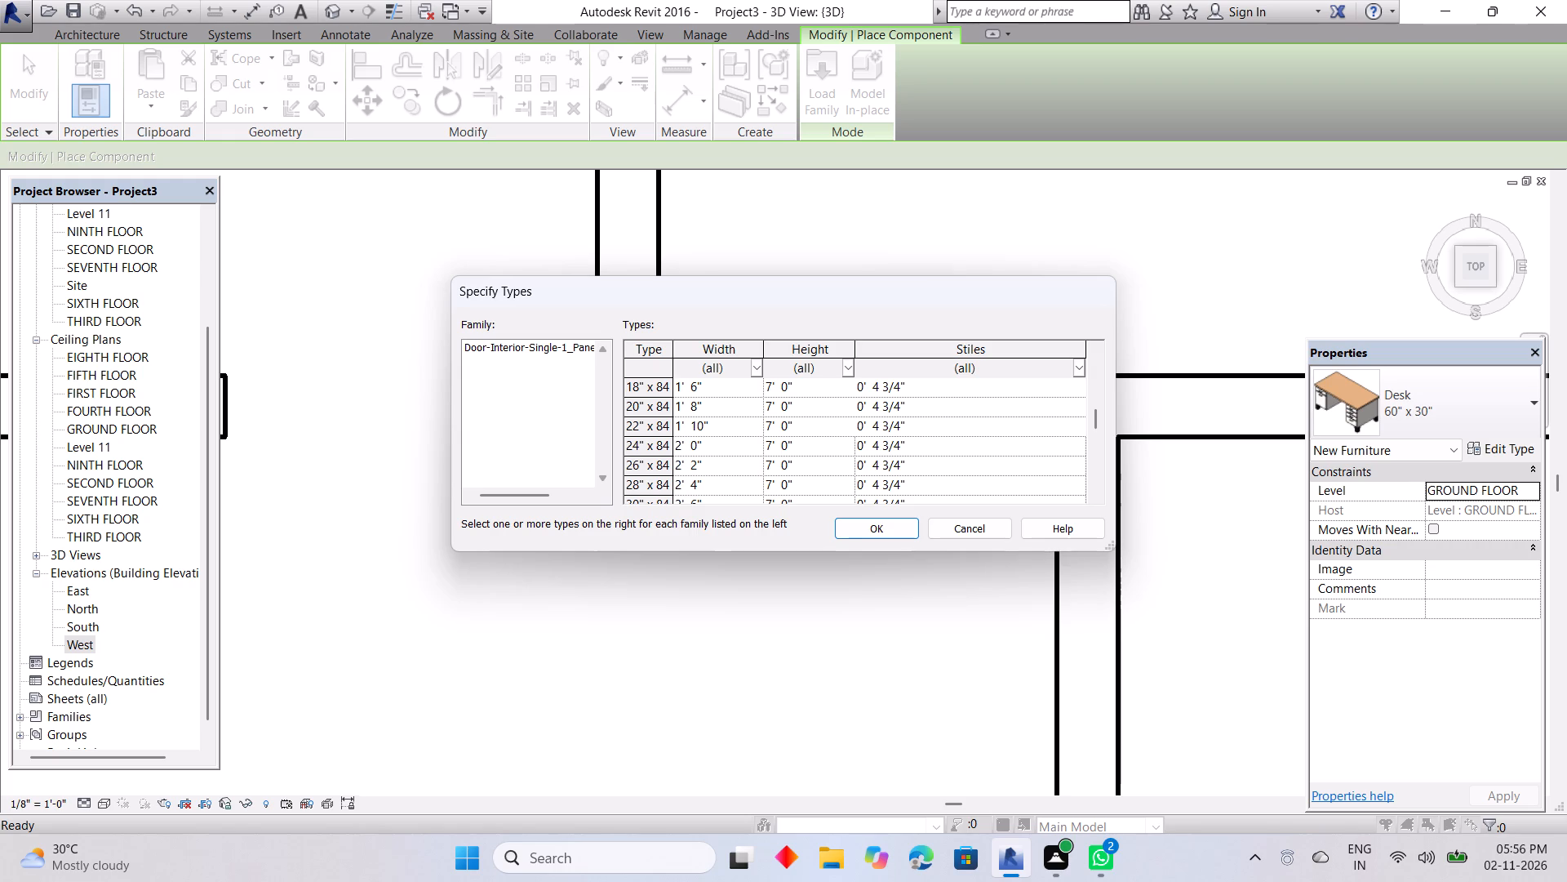
pyautogui.scroll(2, 635, 425)
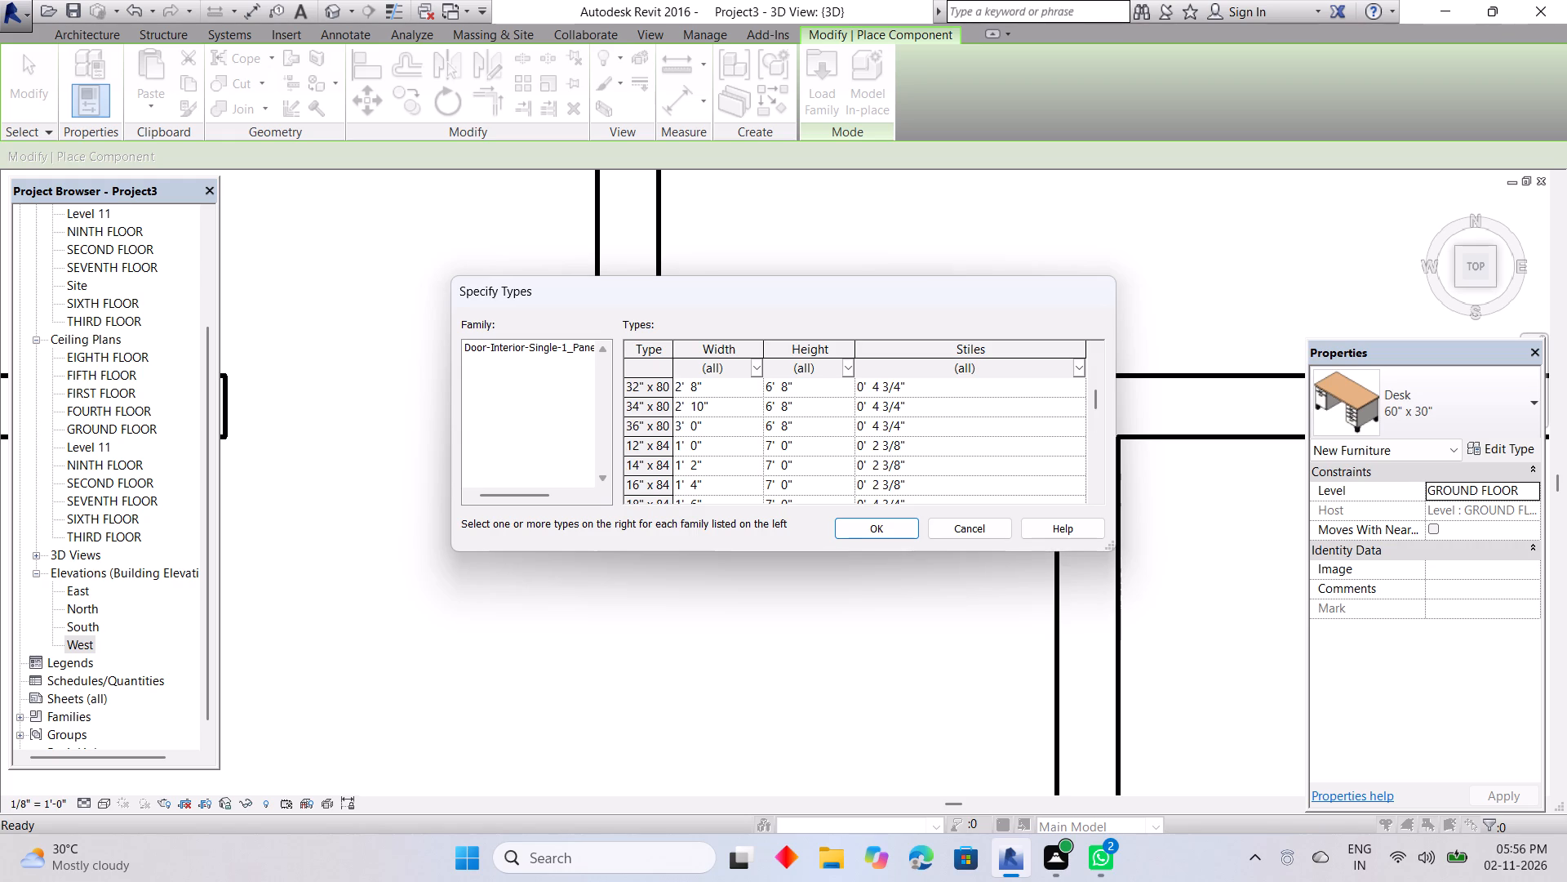
pyautogui.scroll(2, 637, 390)
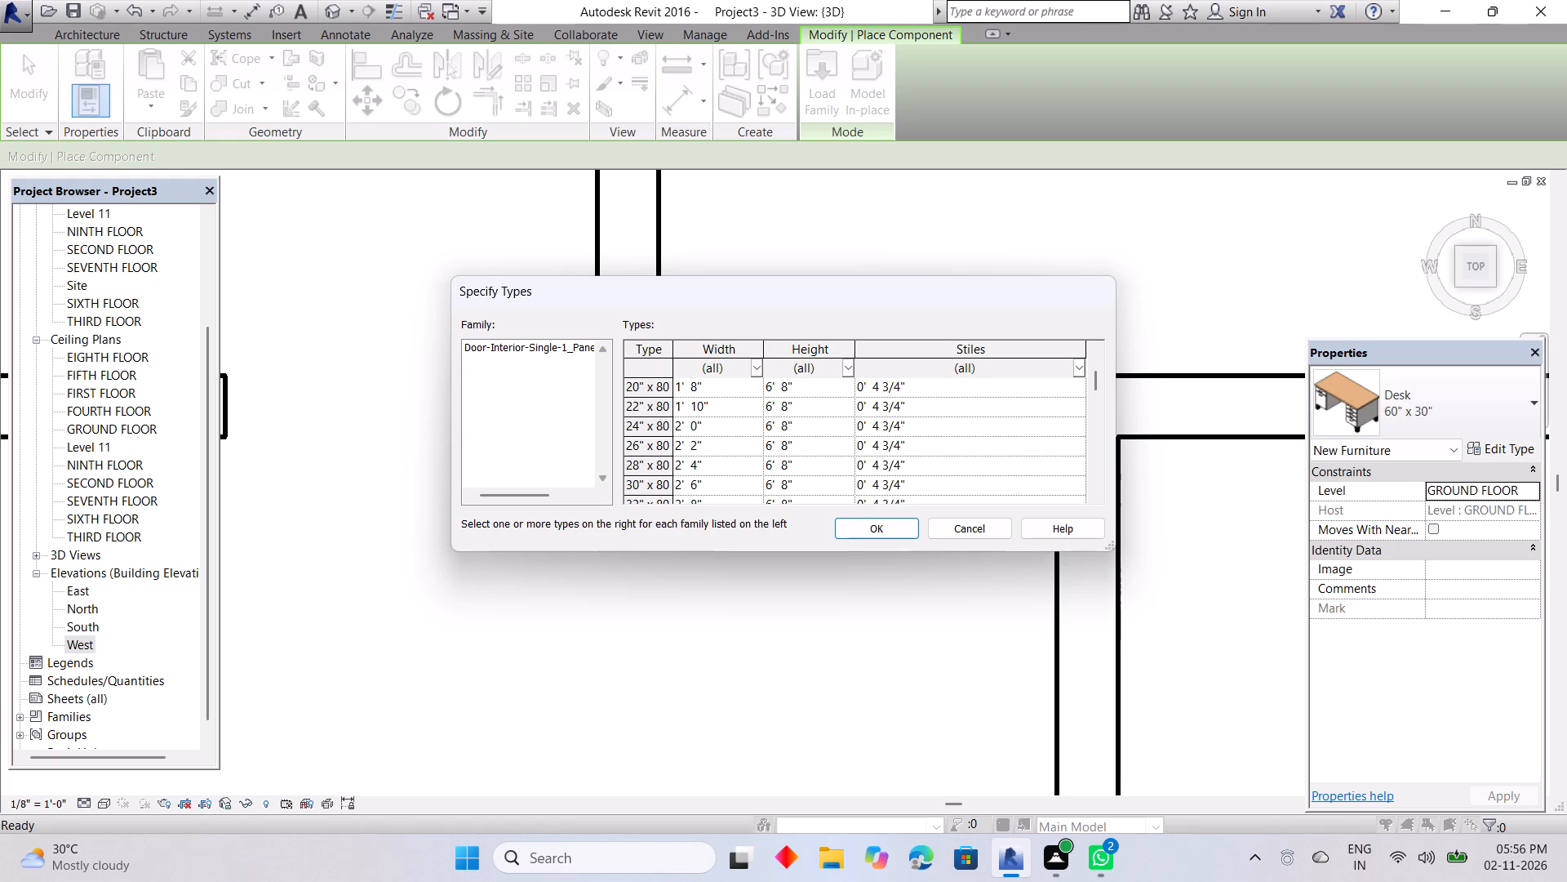
pyautogui.scroll(-1, 642, 480)
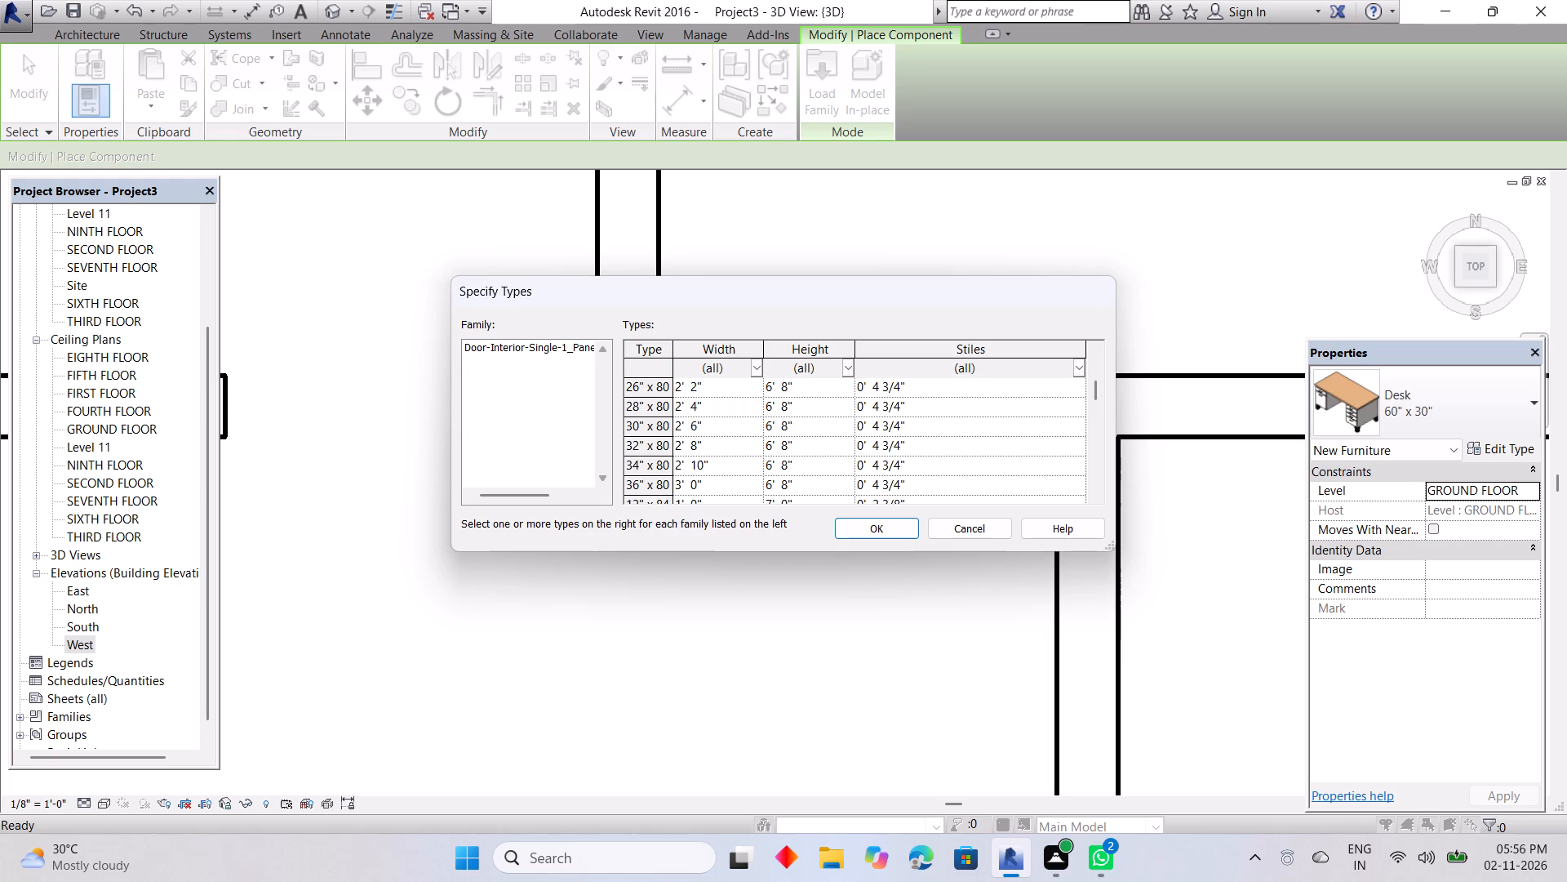
pyautogui.click(642, 430)
pyautogui.click(855, 520)
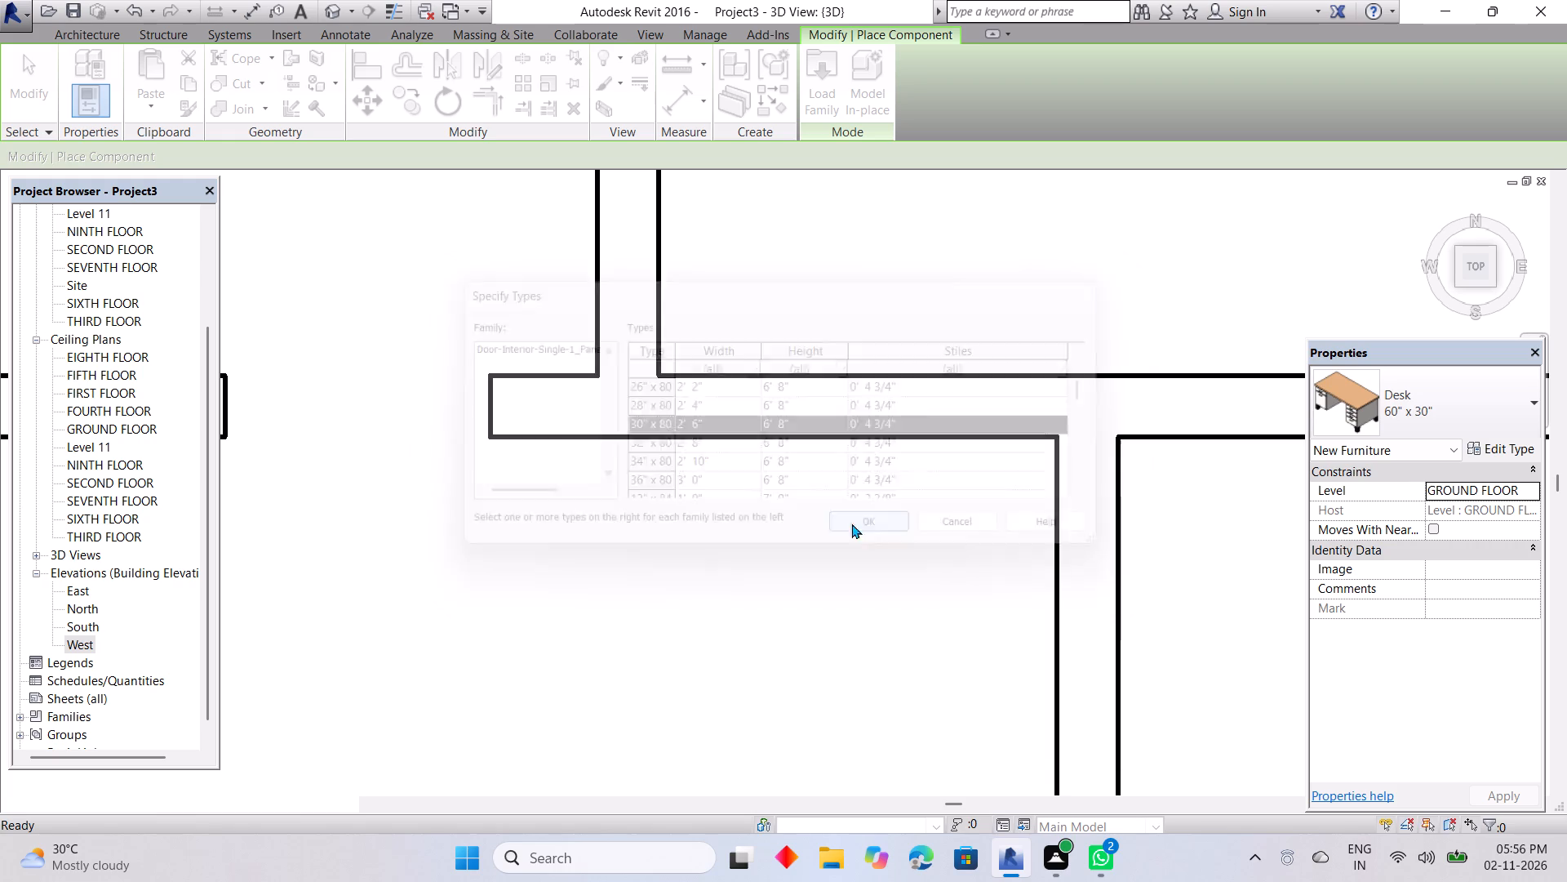
pyautogui.click(833, 486)
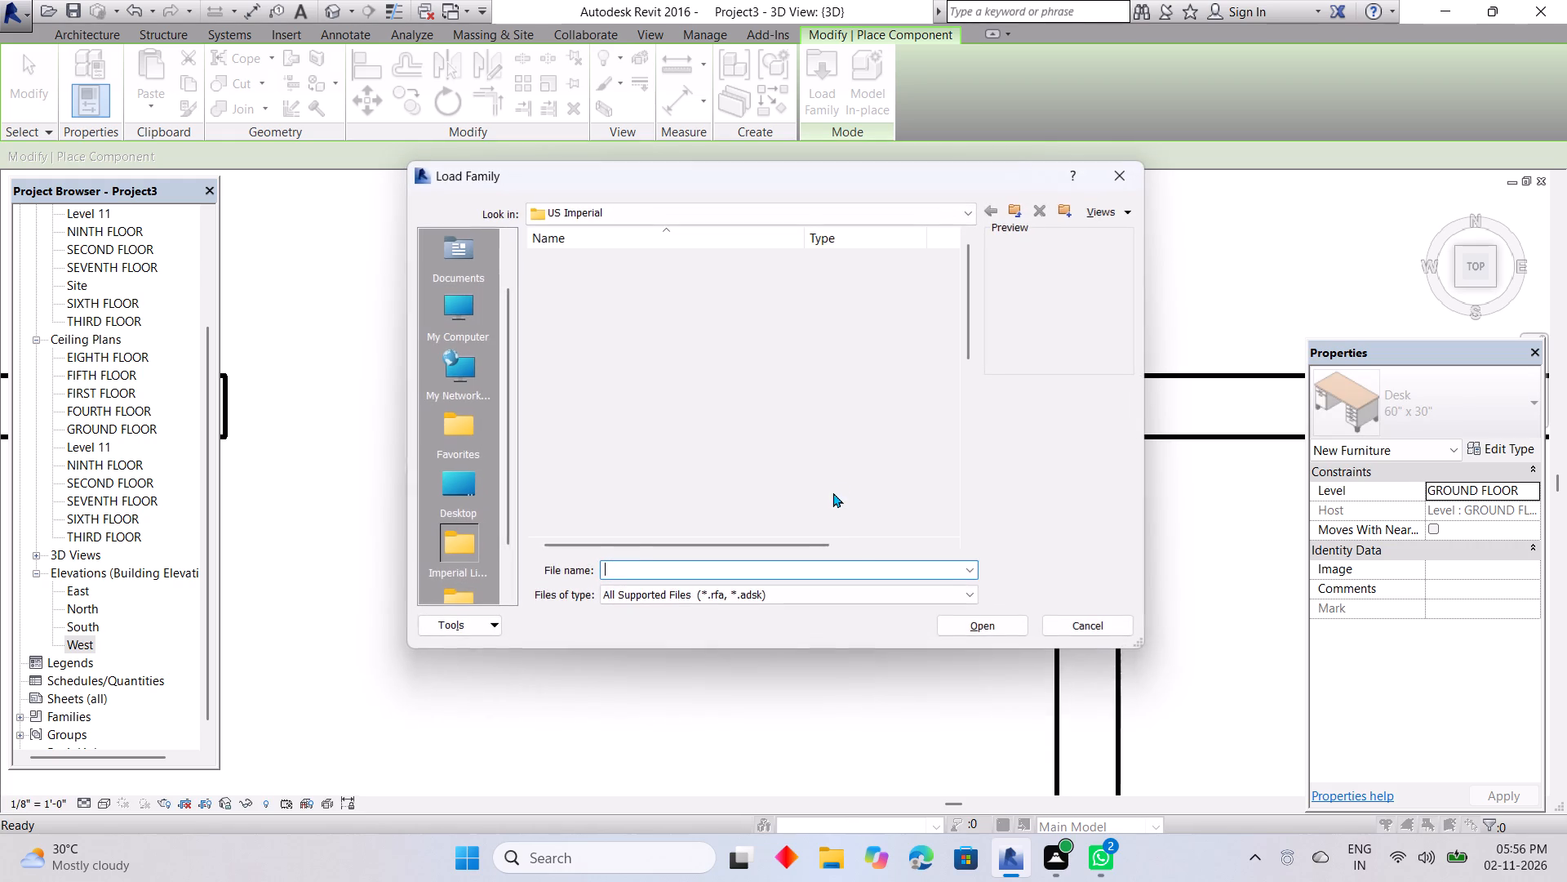
pyautogui.click(1140, 175)
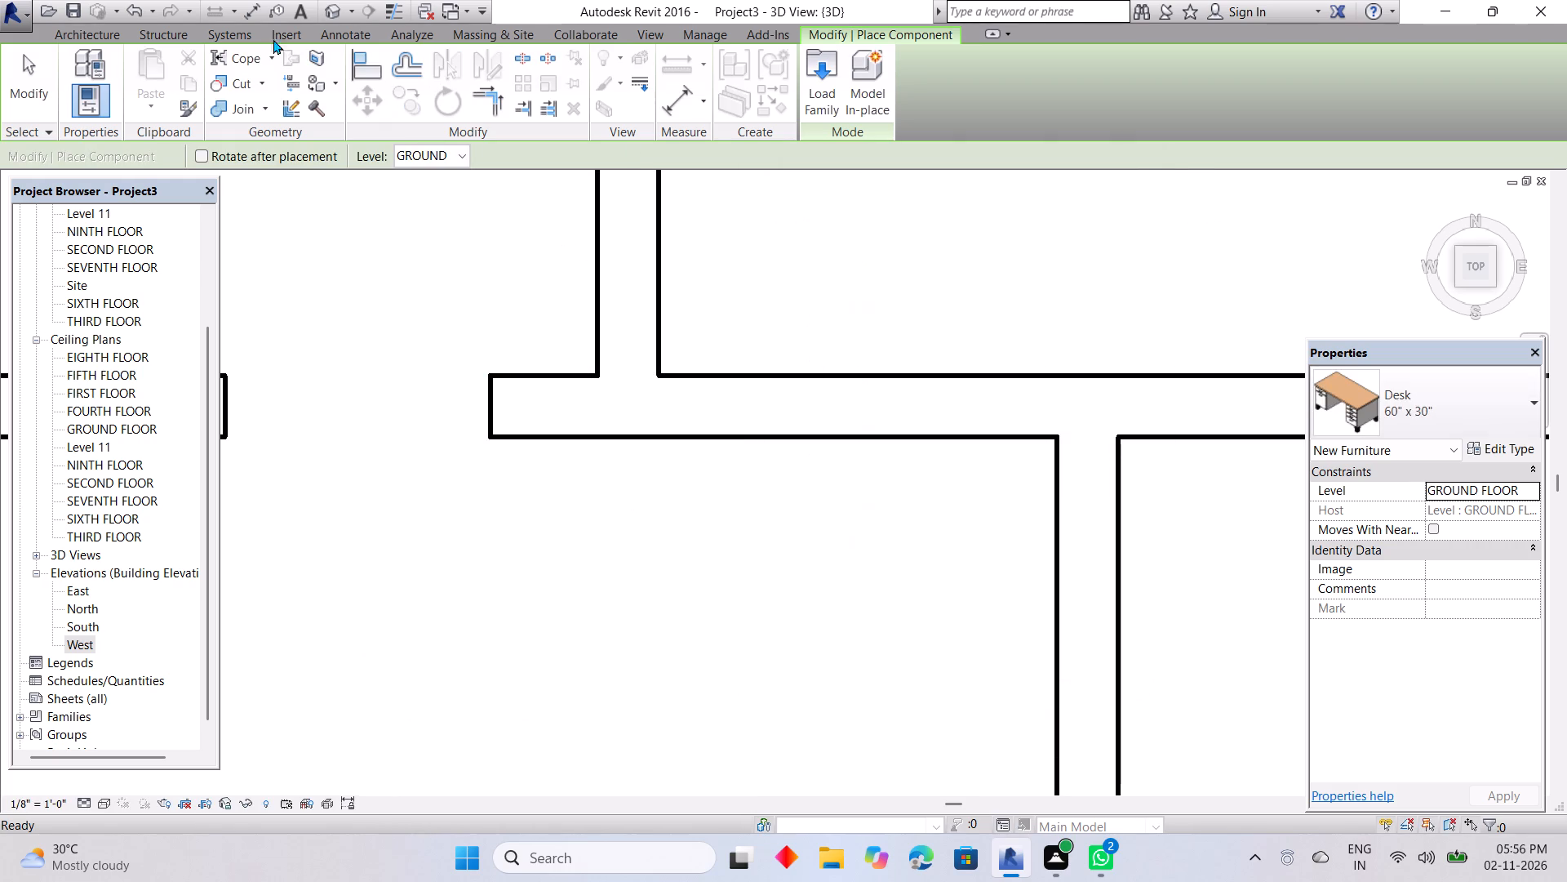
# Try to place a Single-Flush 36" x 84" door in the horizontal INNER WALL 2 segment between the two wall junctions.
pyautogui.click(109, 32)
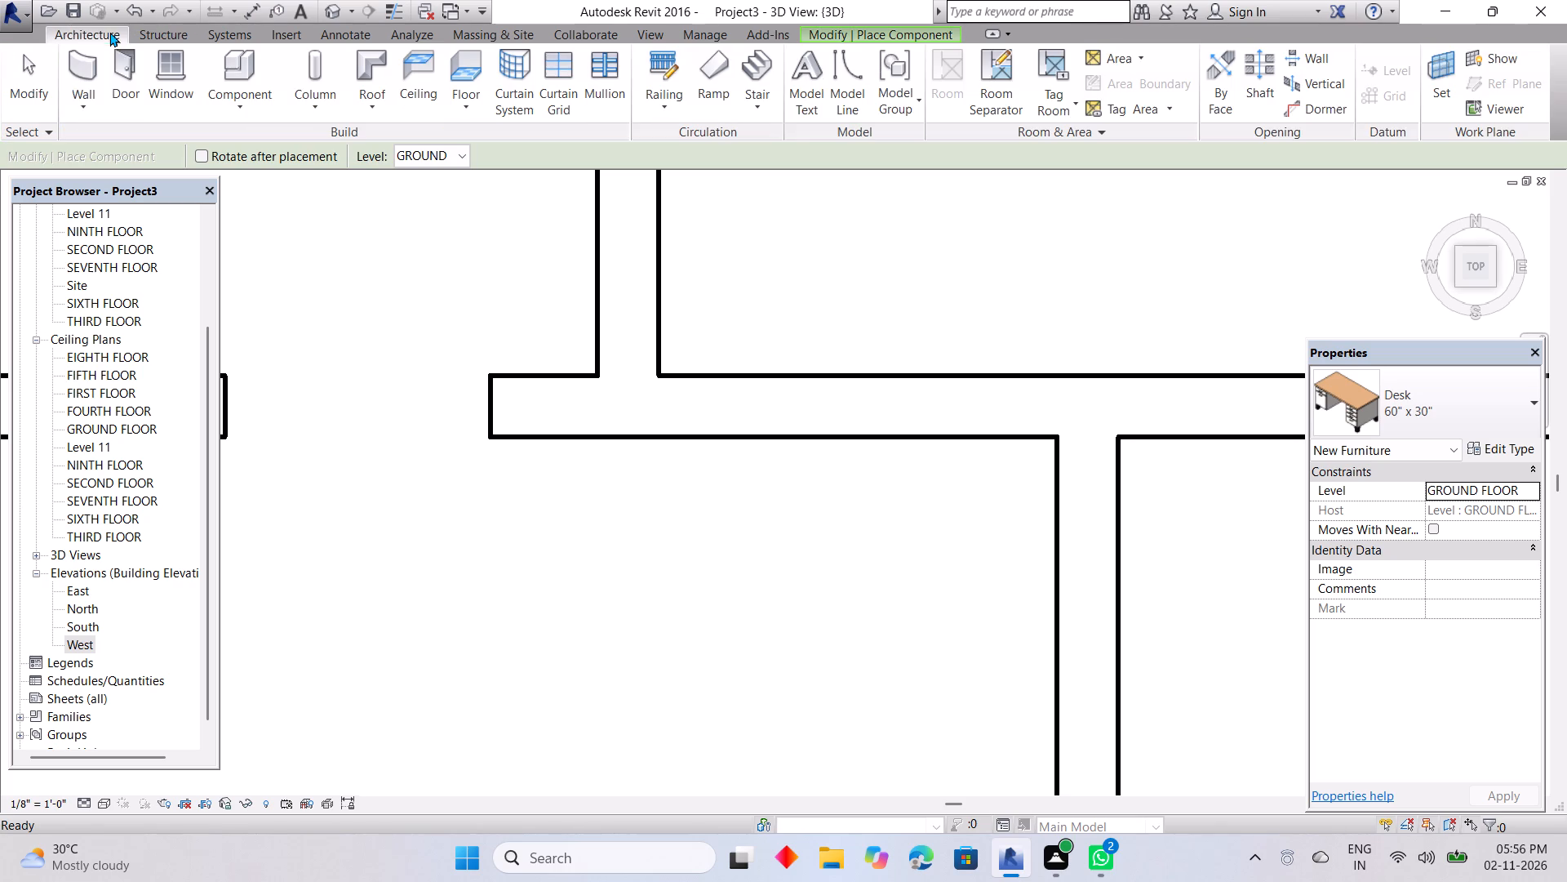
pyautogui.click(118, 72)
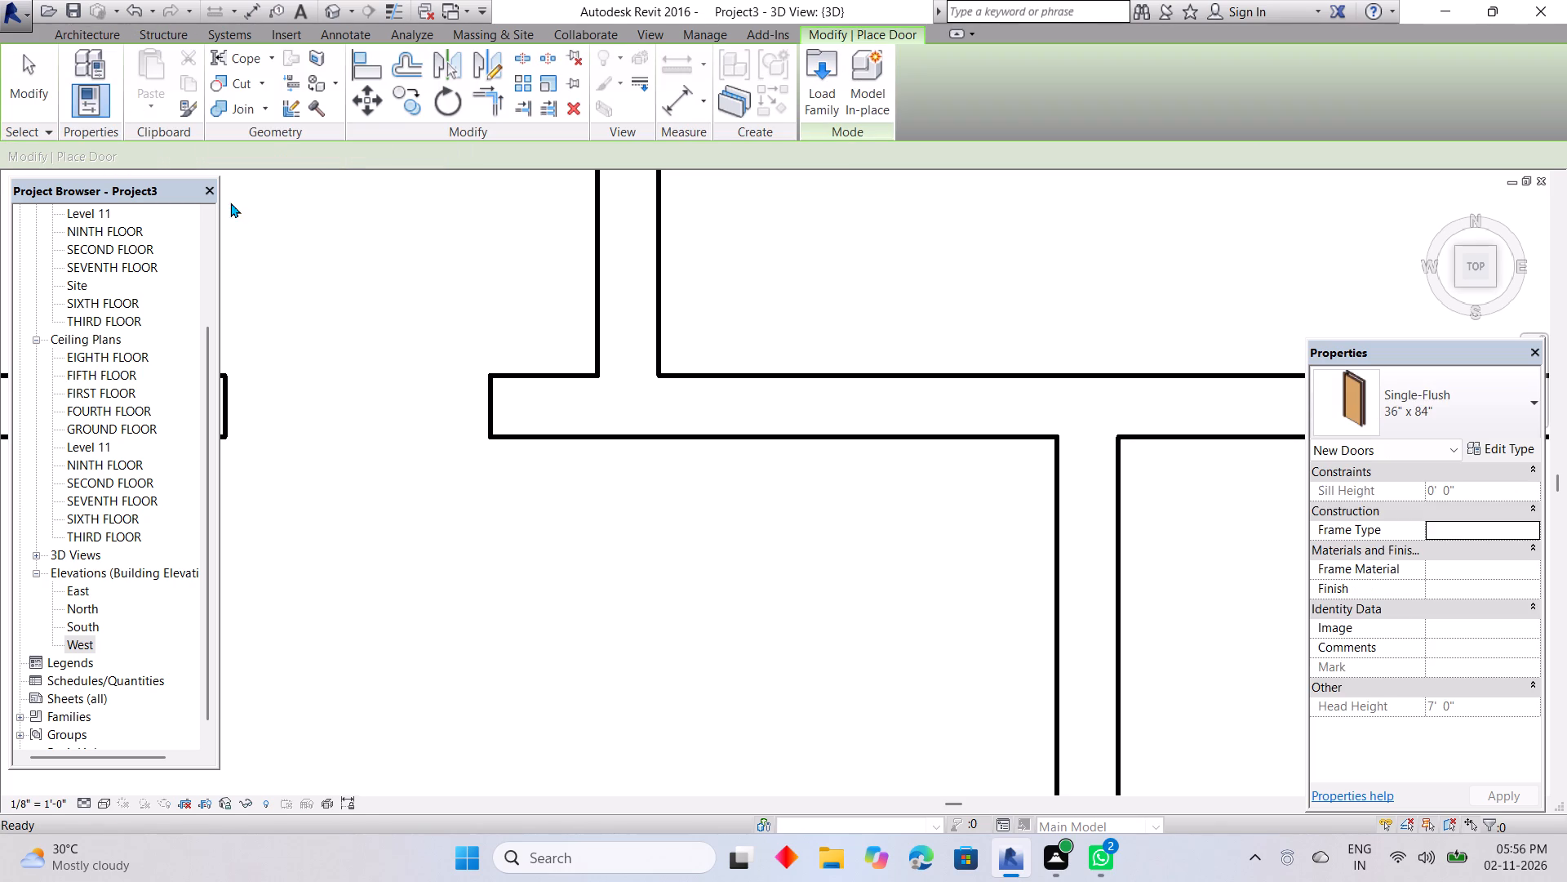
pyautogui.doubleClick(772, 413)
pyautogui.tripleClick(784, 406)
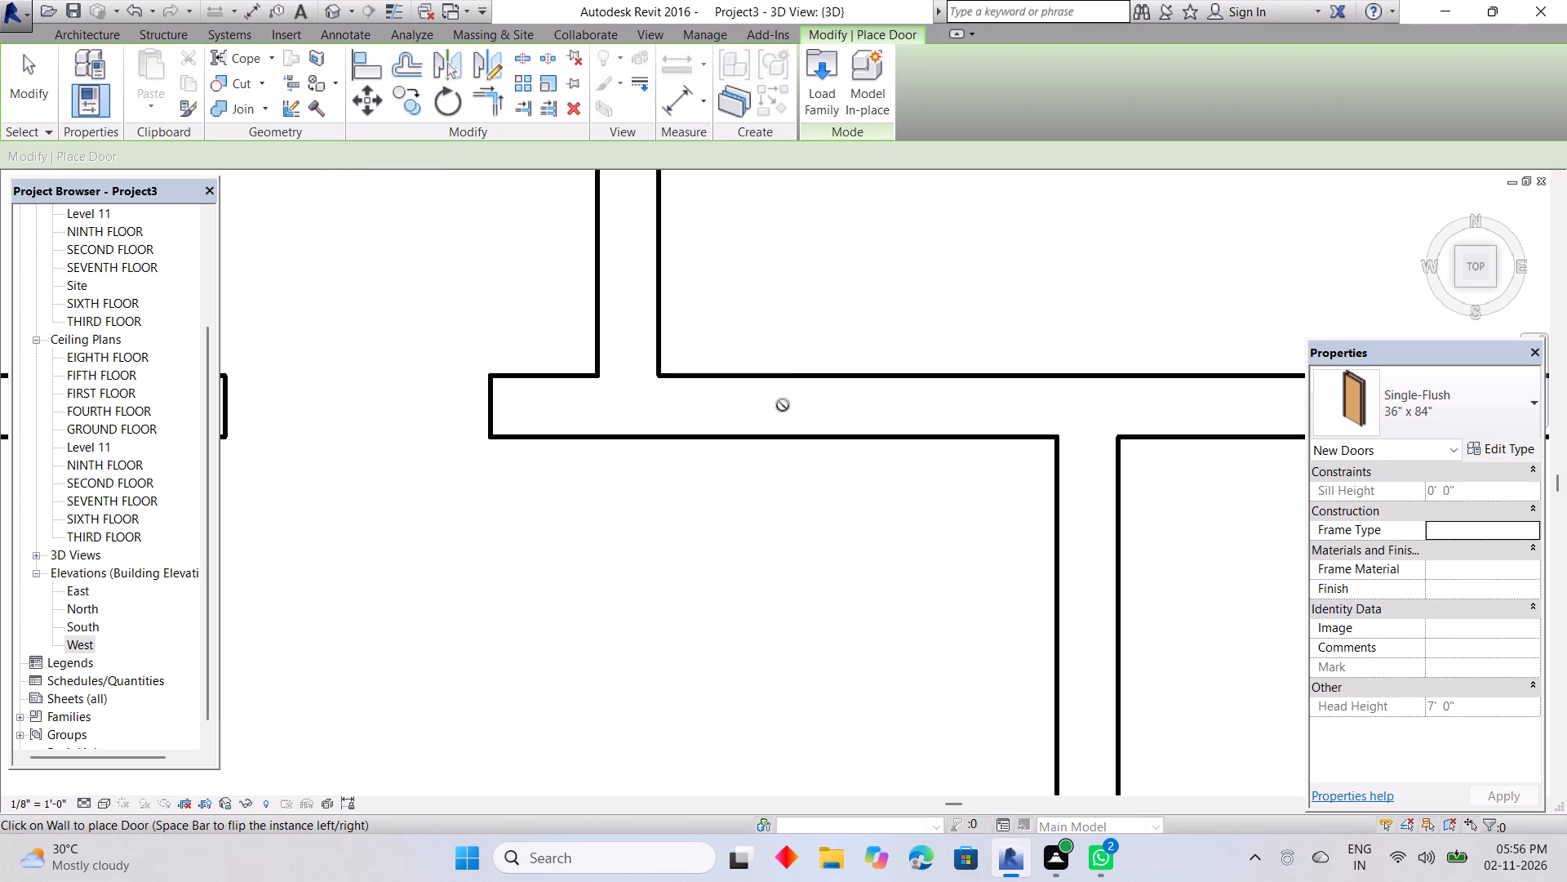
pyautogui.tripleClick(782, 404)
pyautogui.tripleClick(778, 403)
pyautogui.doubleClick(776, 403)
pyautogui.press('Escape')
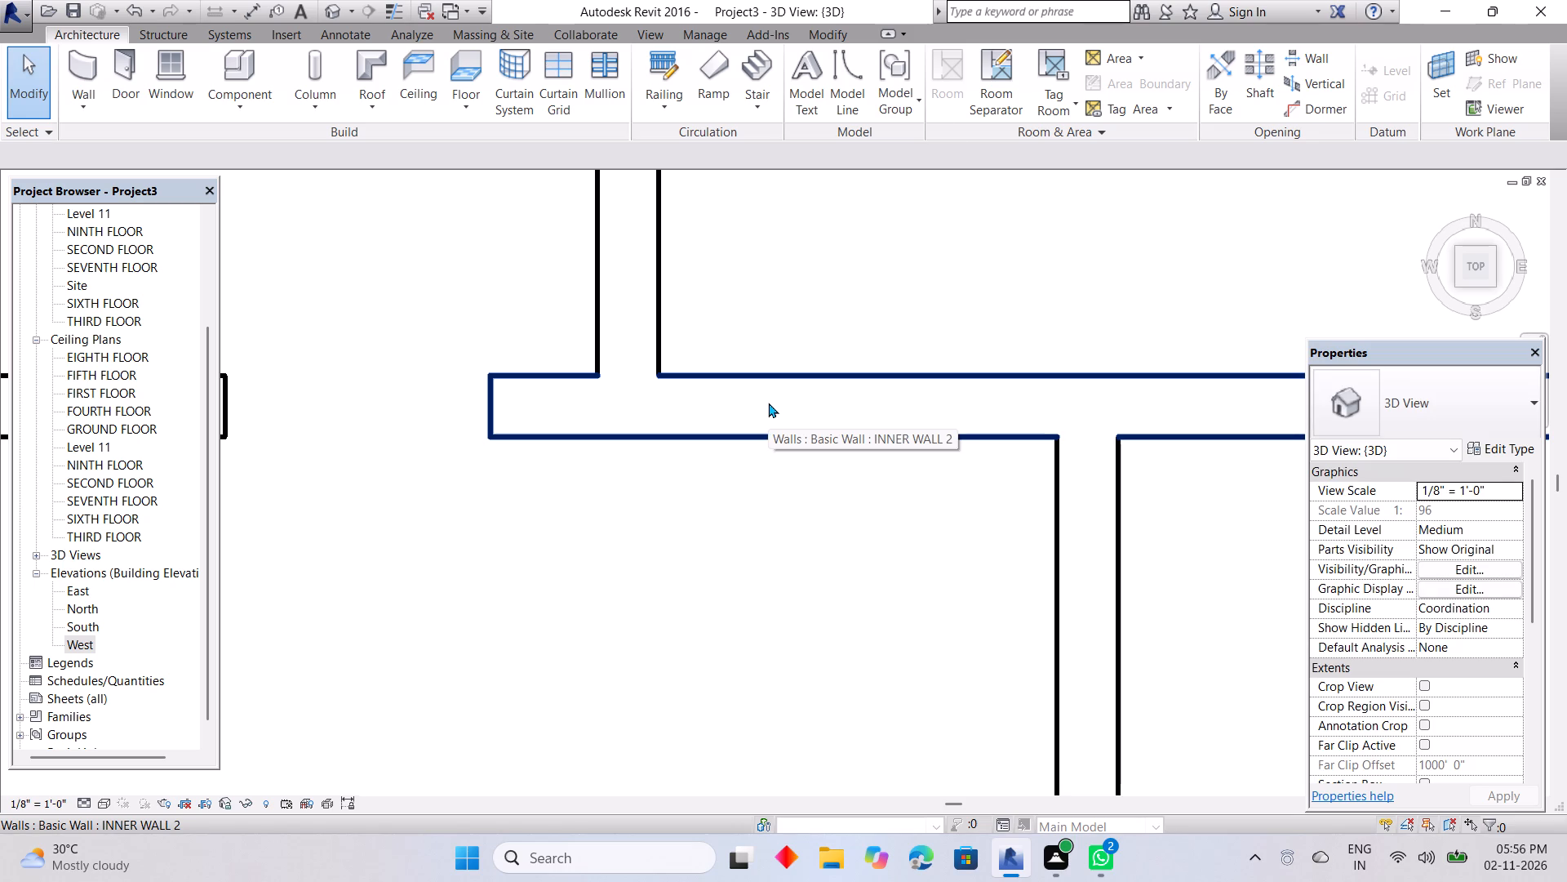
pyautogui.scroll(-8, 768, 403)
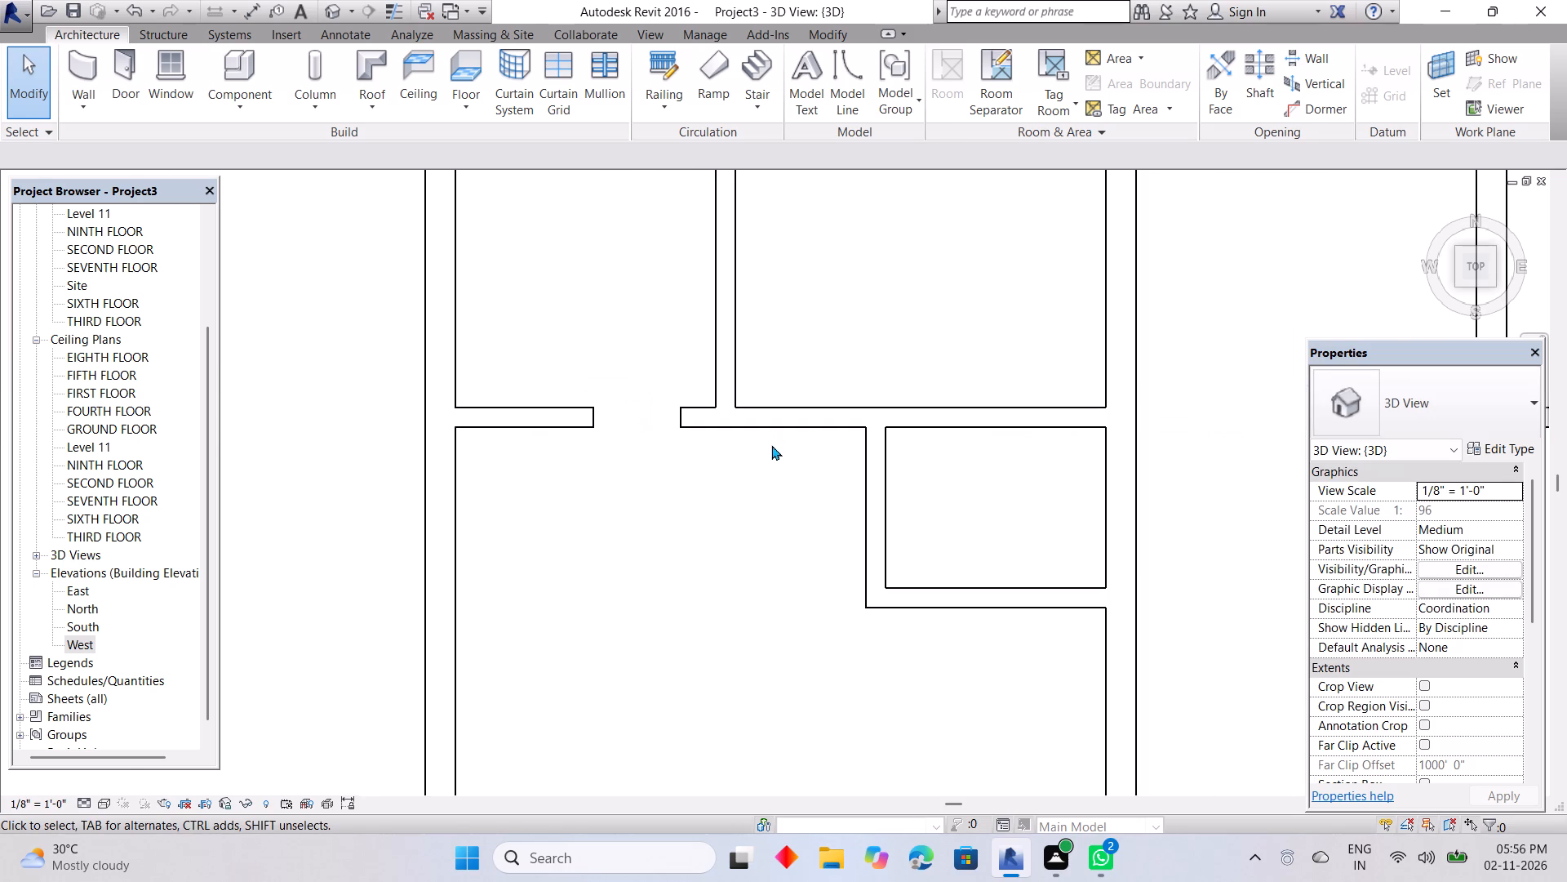
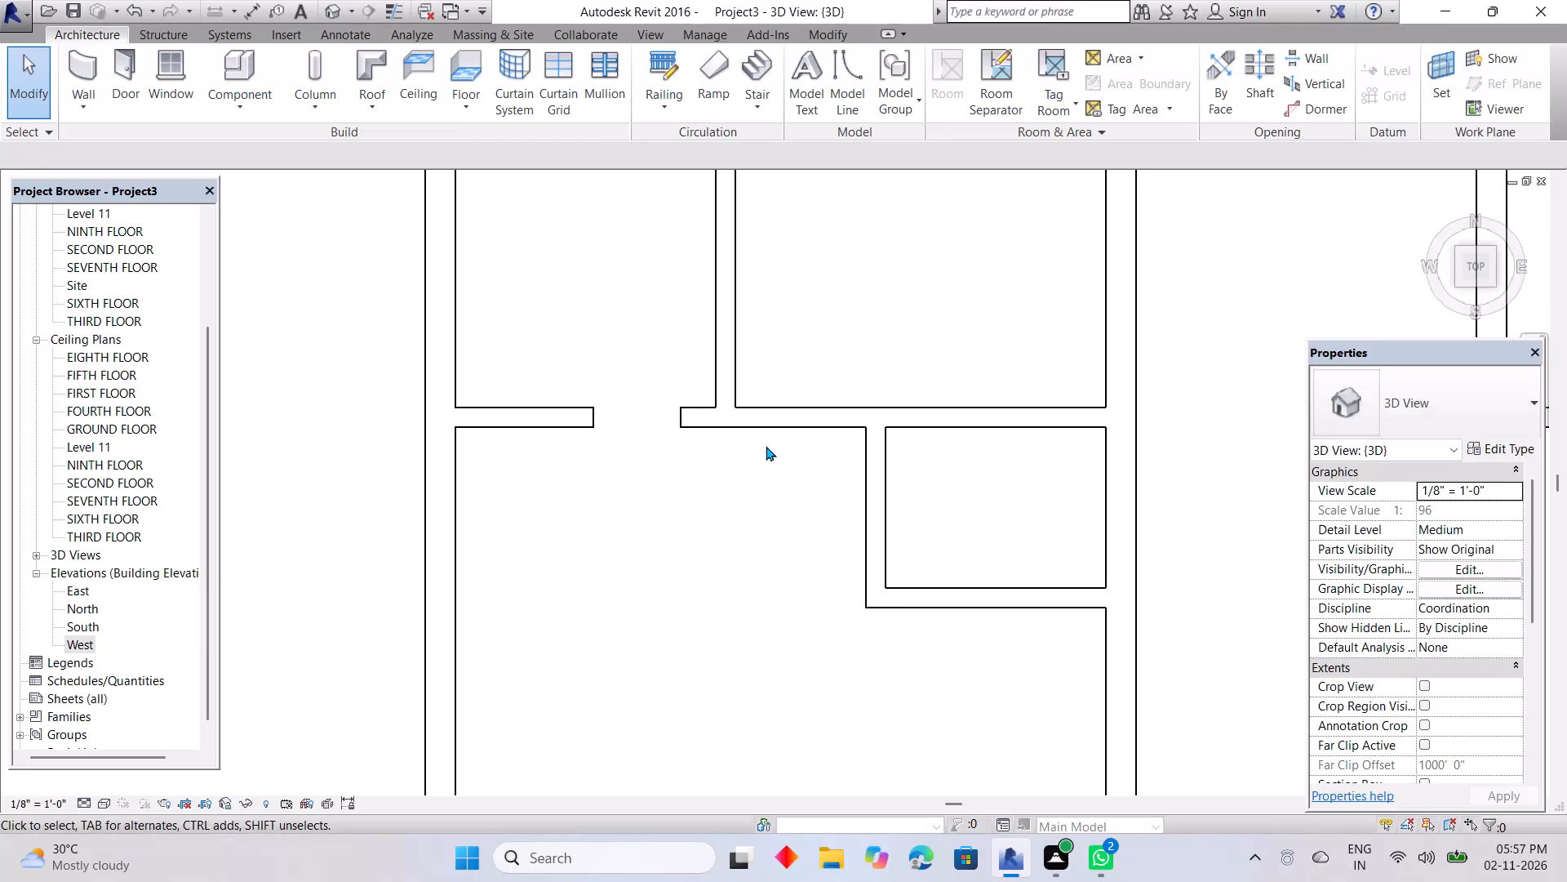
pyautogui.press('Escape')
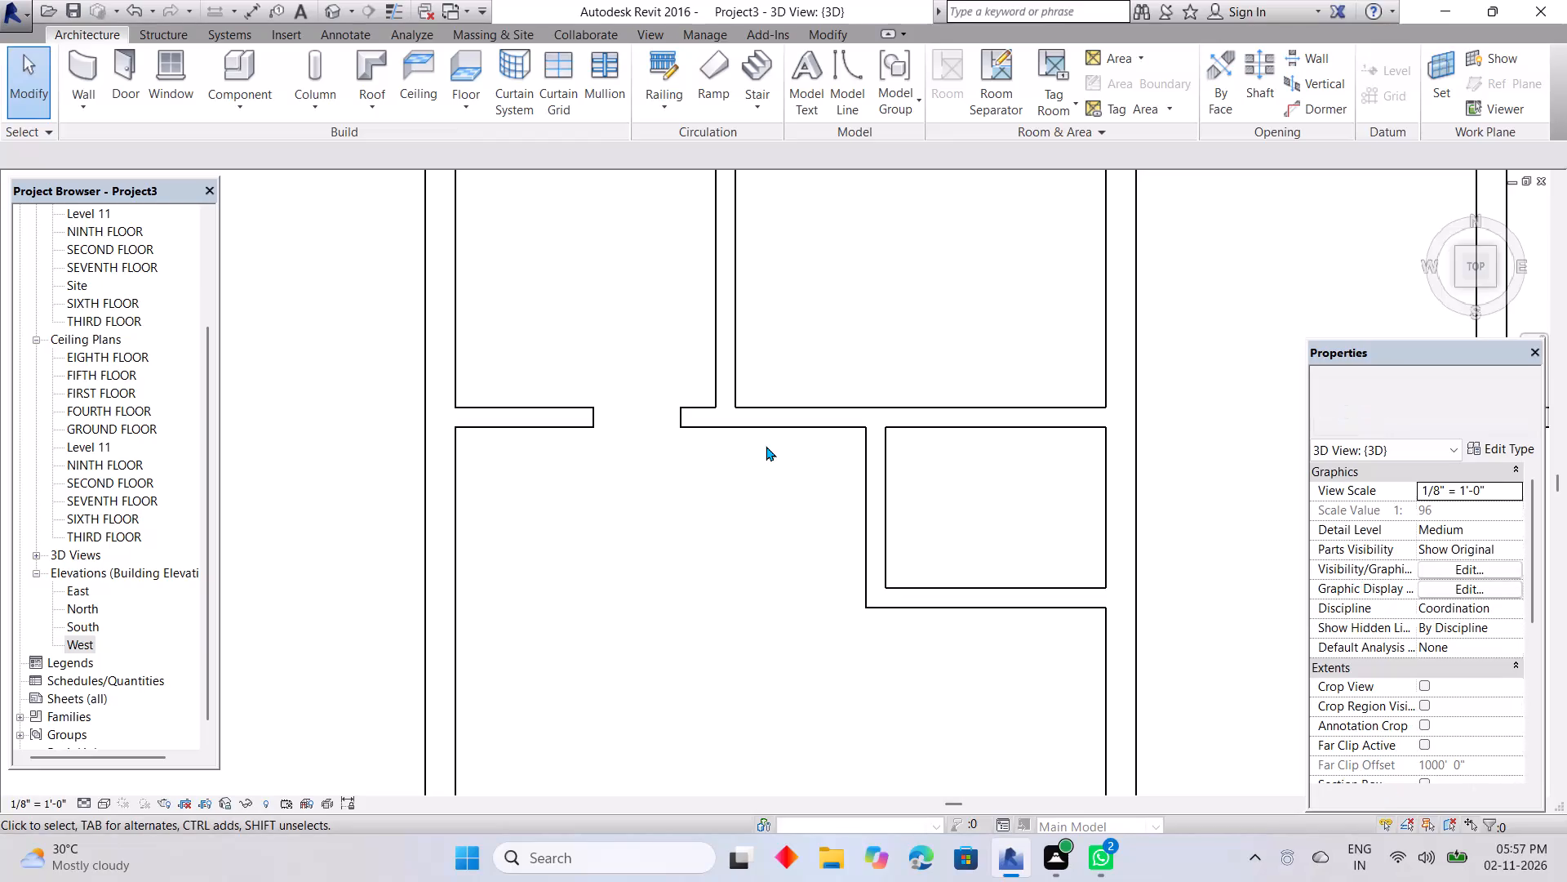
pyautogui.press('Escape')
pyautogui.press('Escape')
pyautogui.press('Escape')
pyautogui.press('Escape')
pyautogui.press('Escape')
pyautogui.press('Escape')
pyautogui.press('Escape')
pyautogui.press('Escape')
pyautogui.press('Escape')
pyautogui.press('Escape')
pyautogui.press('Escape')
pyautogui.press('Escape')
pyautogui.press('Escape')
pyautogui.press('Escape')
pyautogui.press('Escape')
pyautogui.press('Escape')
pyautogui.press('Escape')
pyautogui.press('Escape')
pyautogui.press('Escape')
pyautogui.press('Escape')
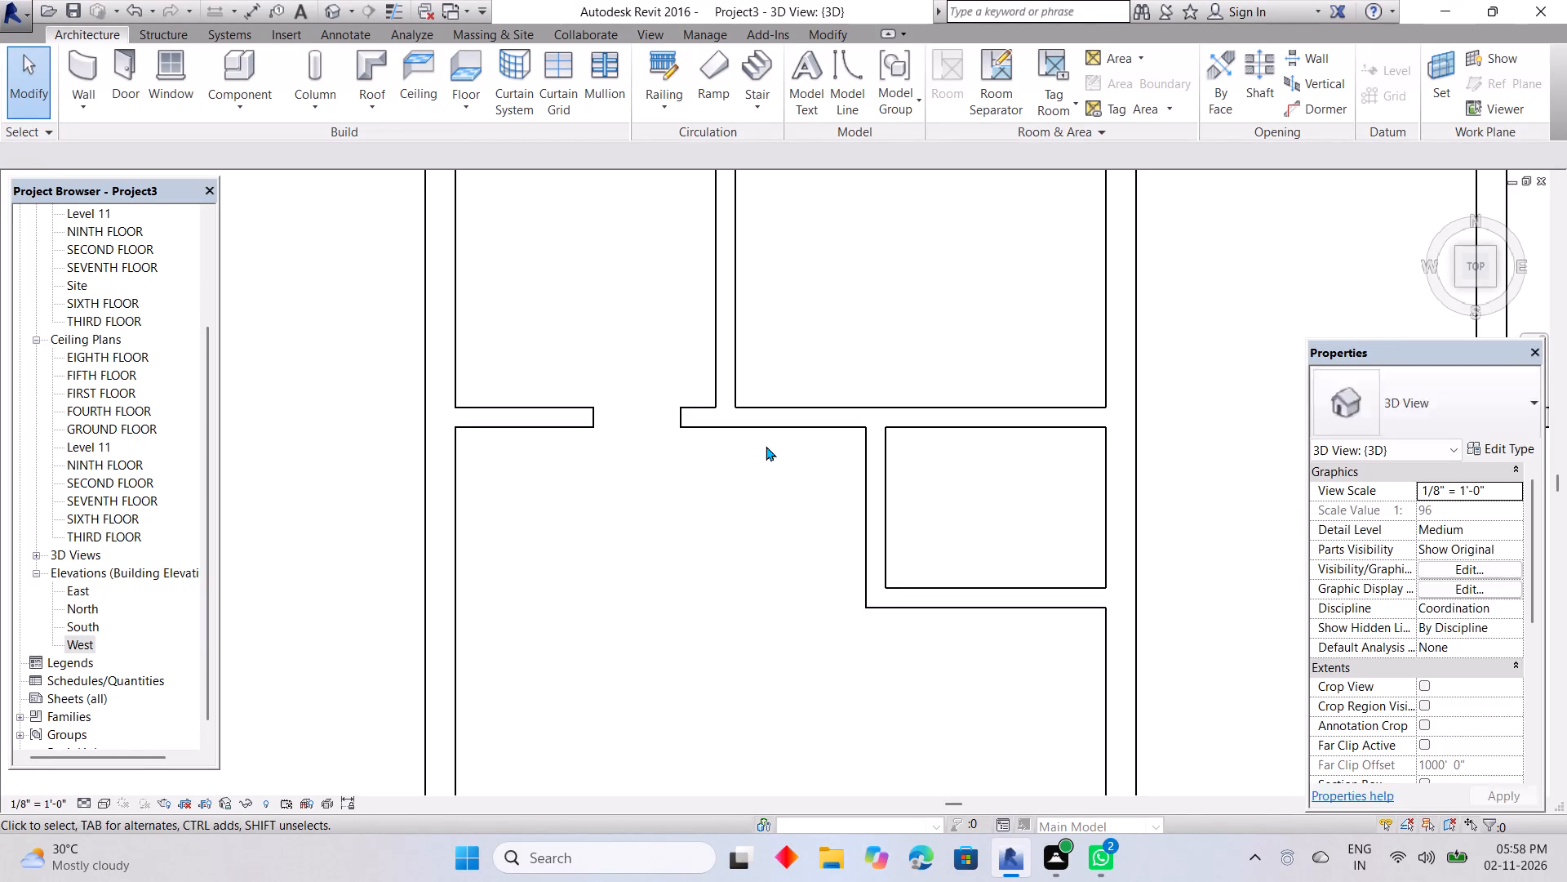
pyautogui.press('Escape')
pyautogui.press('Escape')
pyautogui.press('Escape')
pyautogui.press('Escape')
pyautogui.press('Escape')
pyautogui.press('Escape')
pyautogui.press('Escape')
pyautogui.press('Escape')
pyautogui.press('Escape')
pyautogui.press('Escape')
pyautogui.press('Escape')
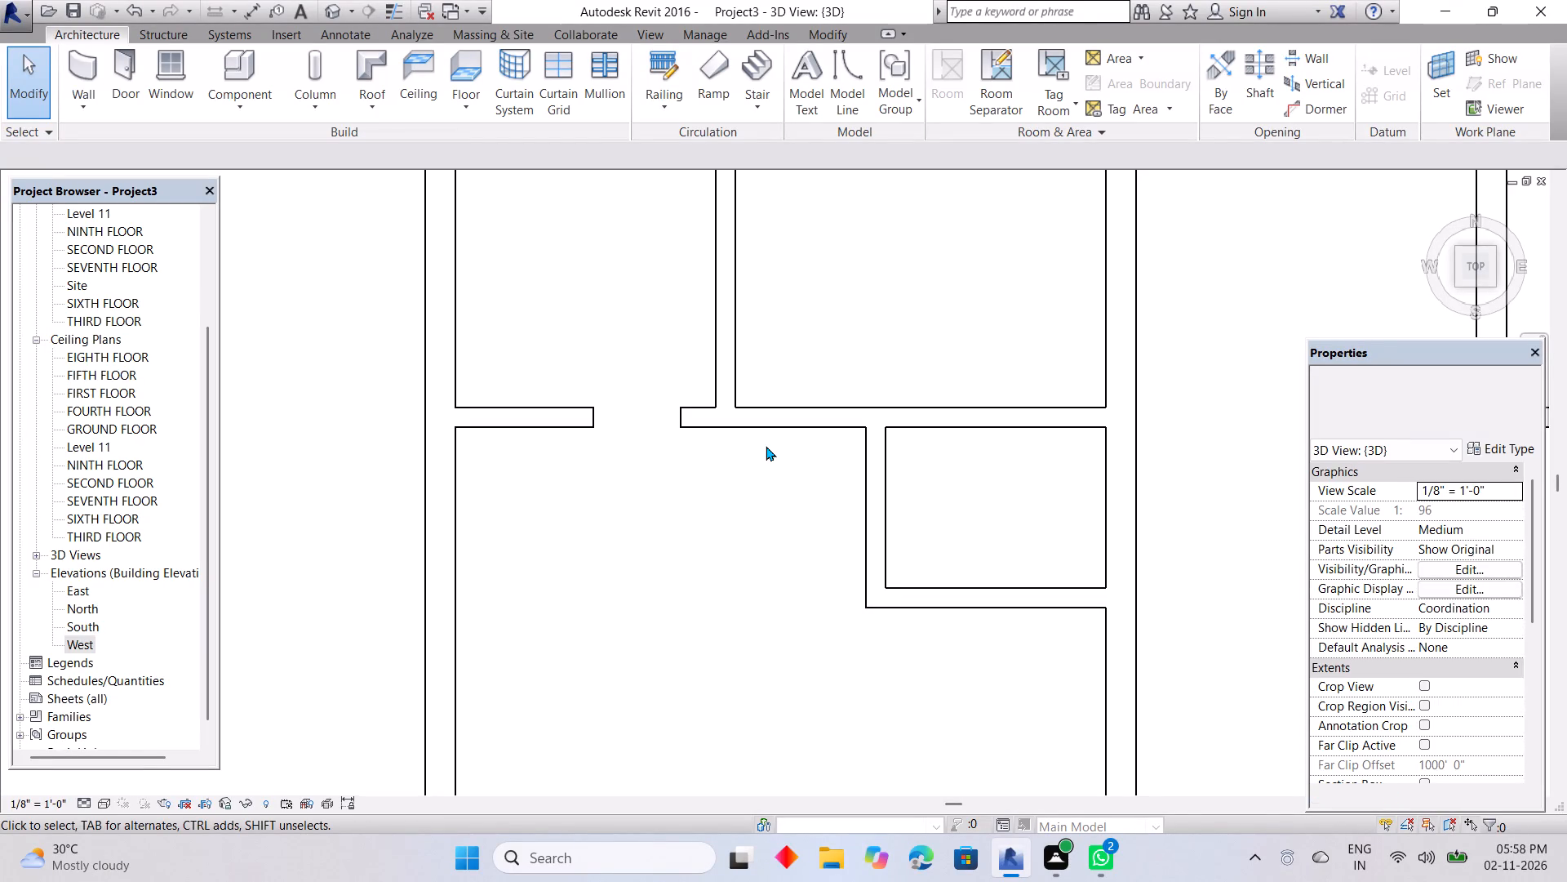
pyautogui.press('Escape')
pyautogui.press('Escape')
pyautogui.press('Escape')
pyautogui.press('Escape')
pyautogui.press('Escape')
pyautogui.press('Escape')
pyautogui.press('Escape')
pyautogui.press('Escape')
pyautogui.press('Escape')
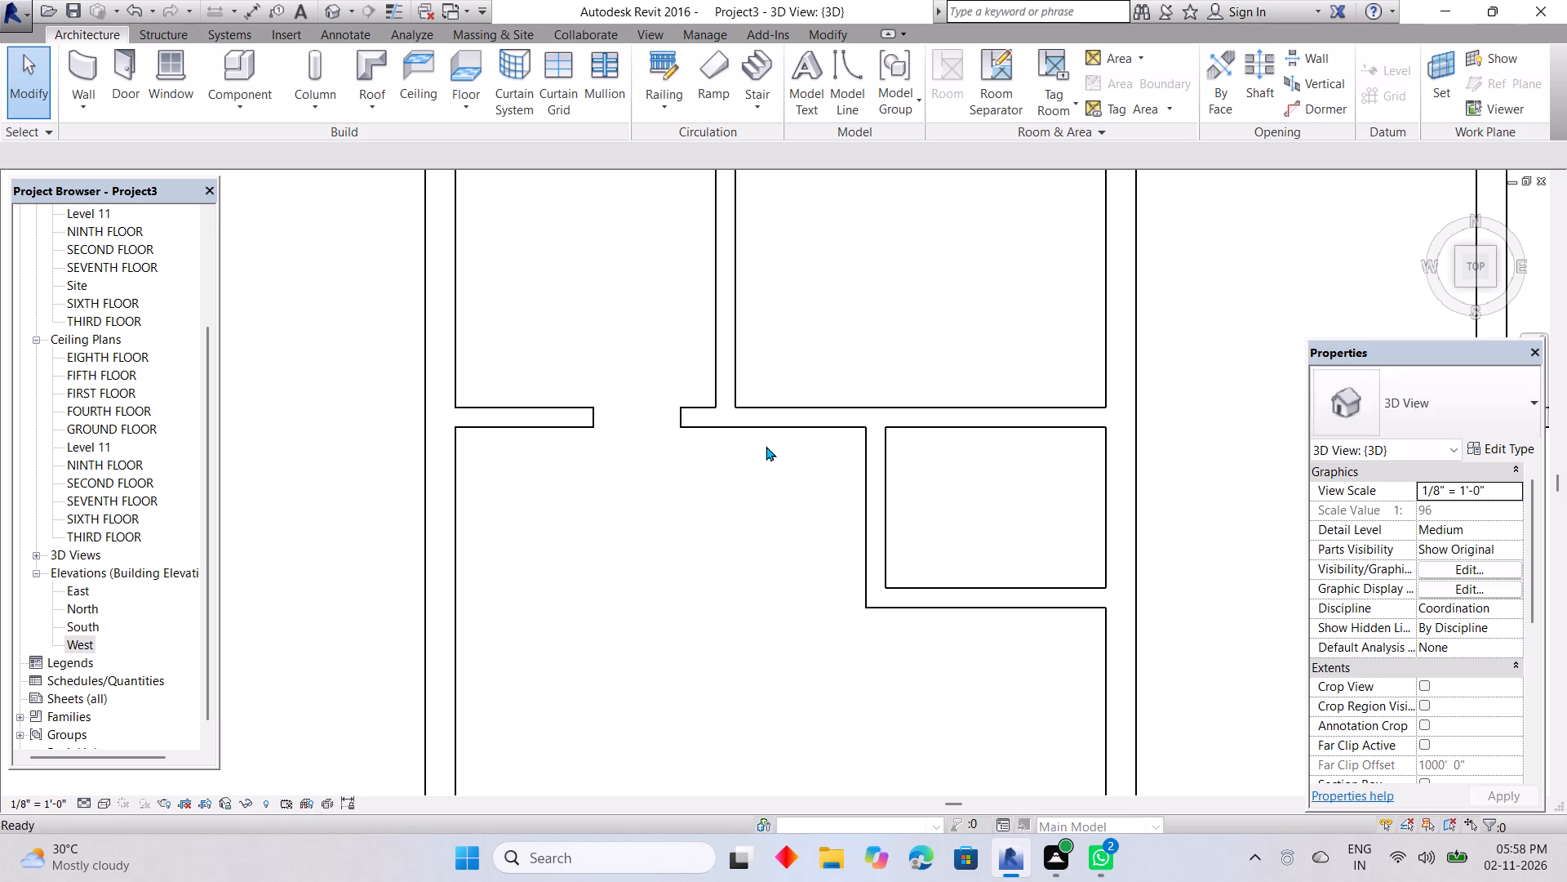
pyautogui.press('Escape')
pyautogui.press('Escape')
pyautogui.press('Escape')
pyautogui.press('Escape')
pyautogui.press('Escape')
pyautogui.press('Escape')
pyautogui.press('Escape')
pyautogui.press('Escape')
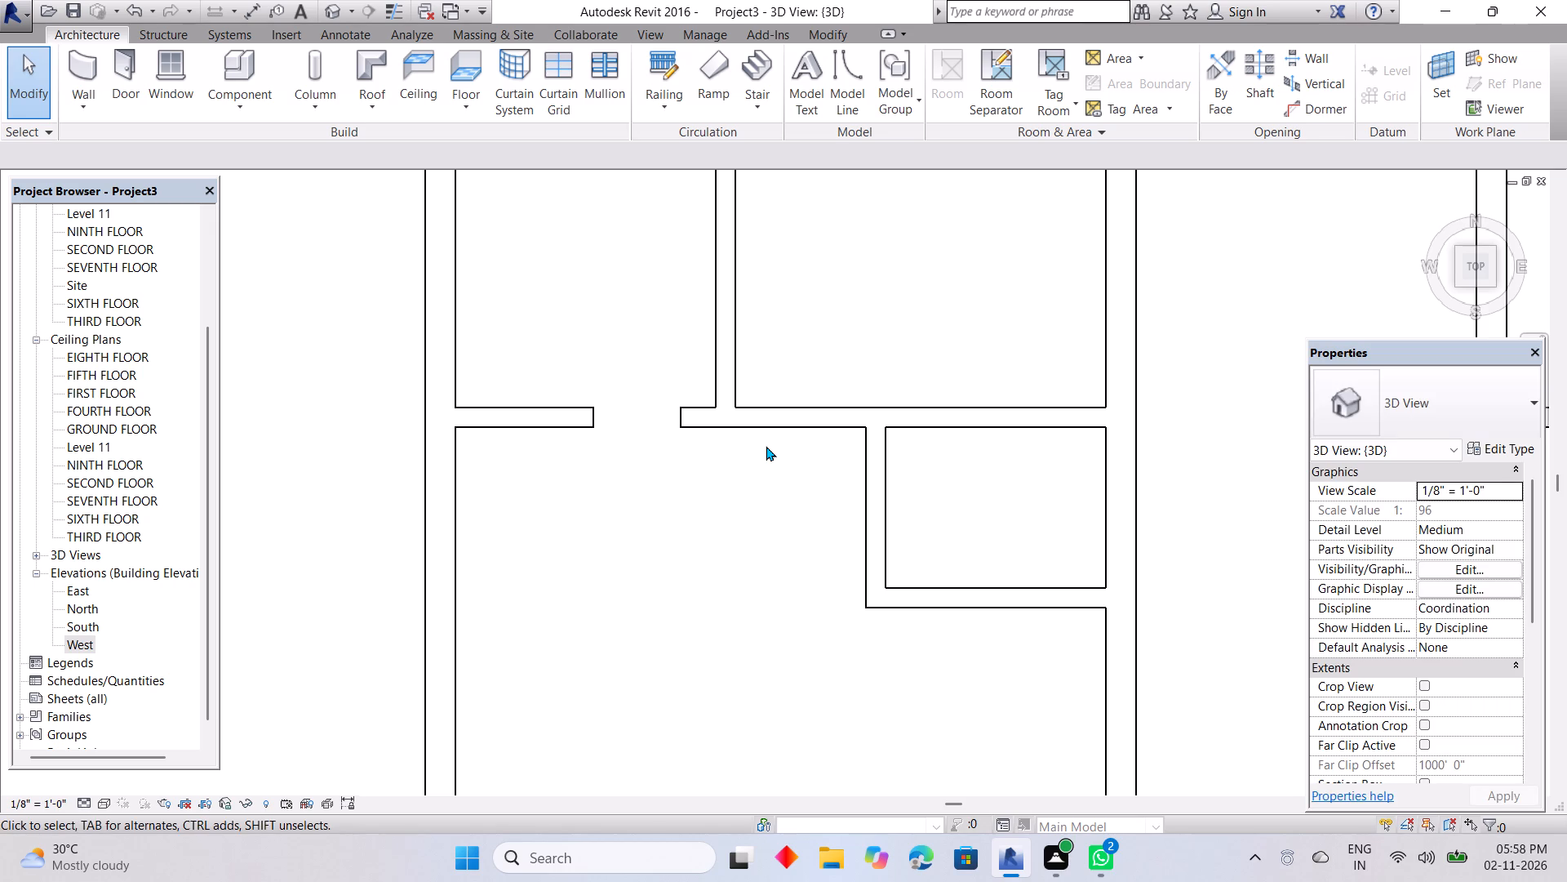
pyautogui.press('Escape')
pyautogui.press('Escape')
# In the GROUND FLOOR plan, place a flipped Single-Flush 36" x 84" door midway between the INNER WALL 2 junctions, swinging into the upper room.
pyautogui.scroll(7, 99, 254)
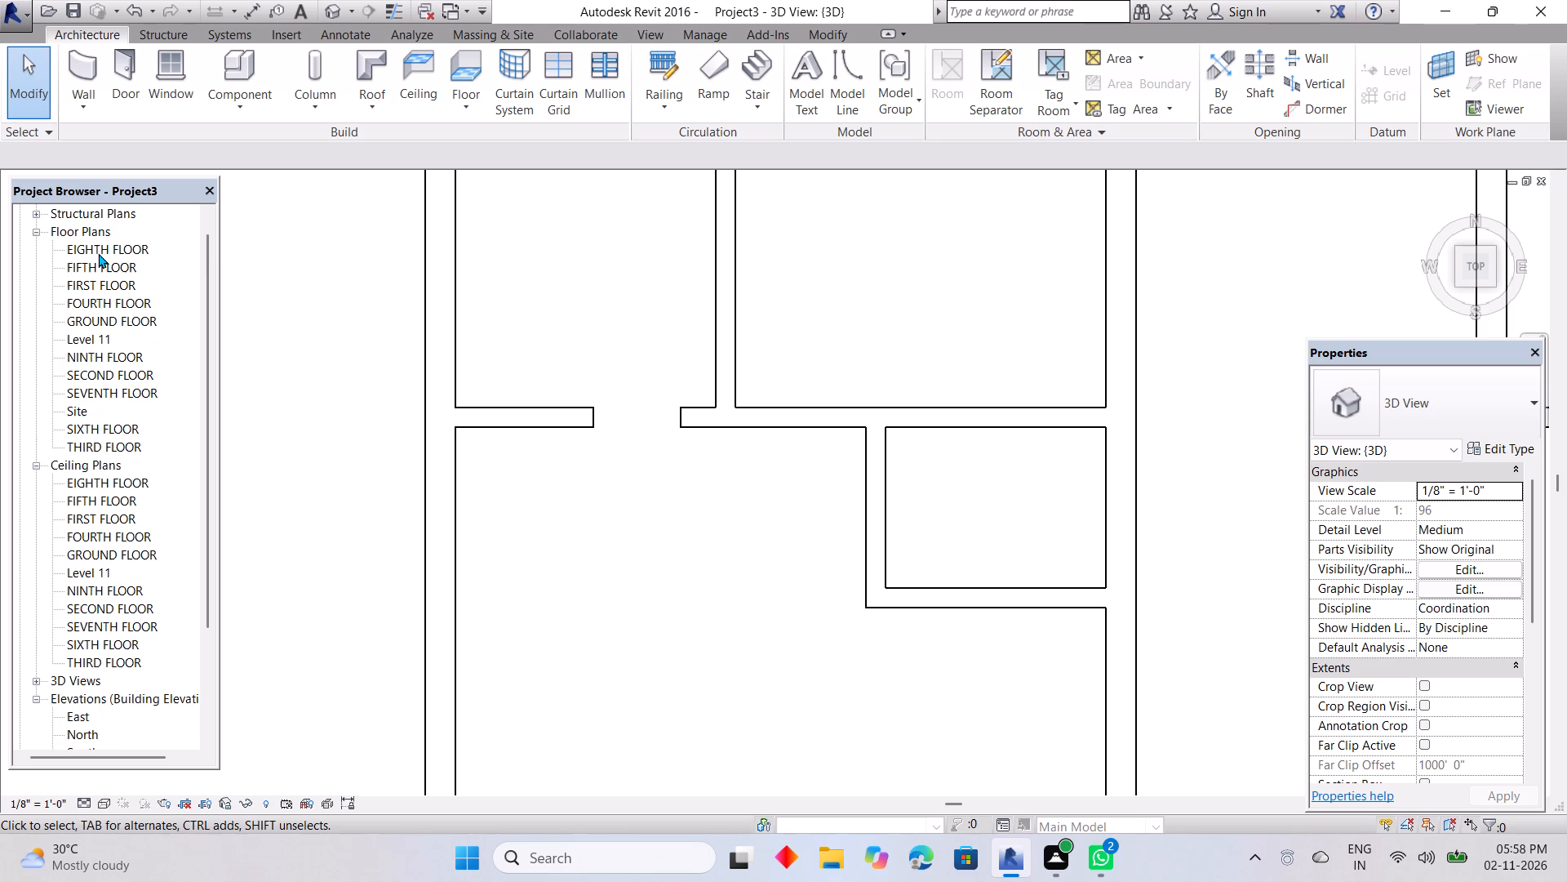
pyautogui.scroll(5, 98, 253)
pyautogui.doubleClick(95, 334)
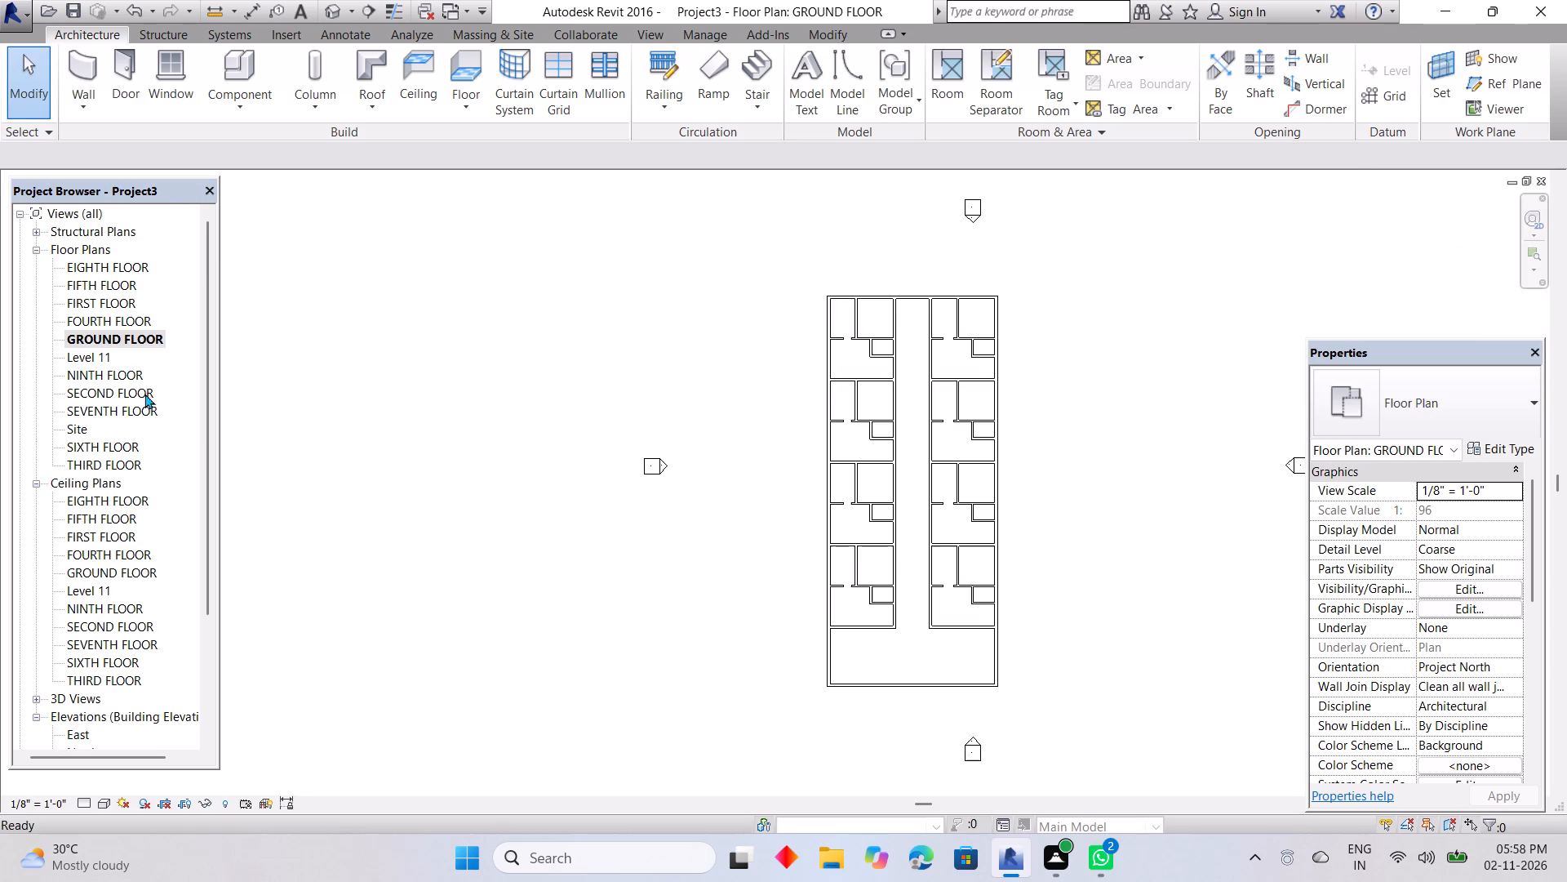
pyautogui.scroll(12, 886, 360)
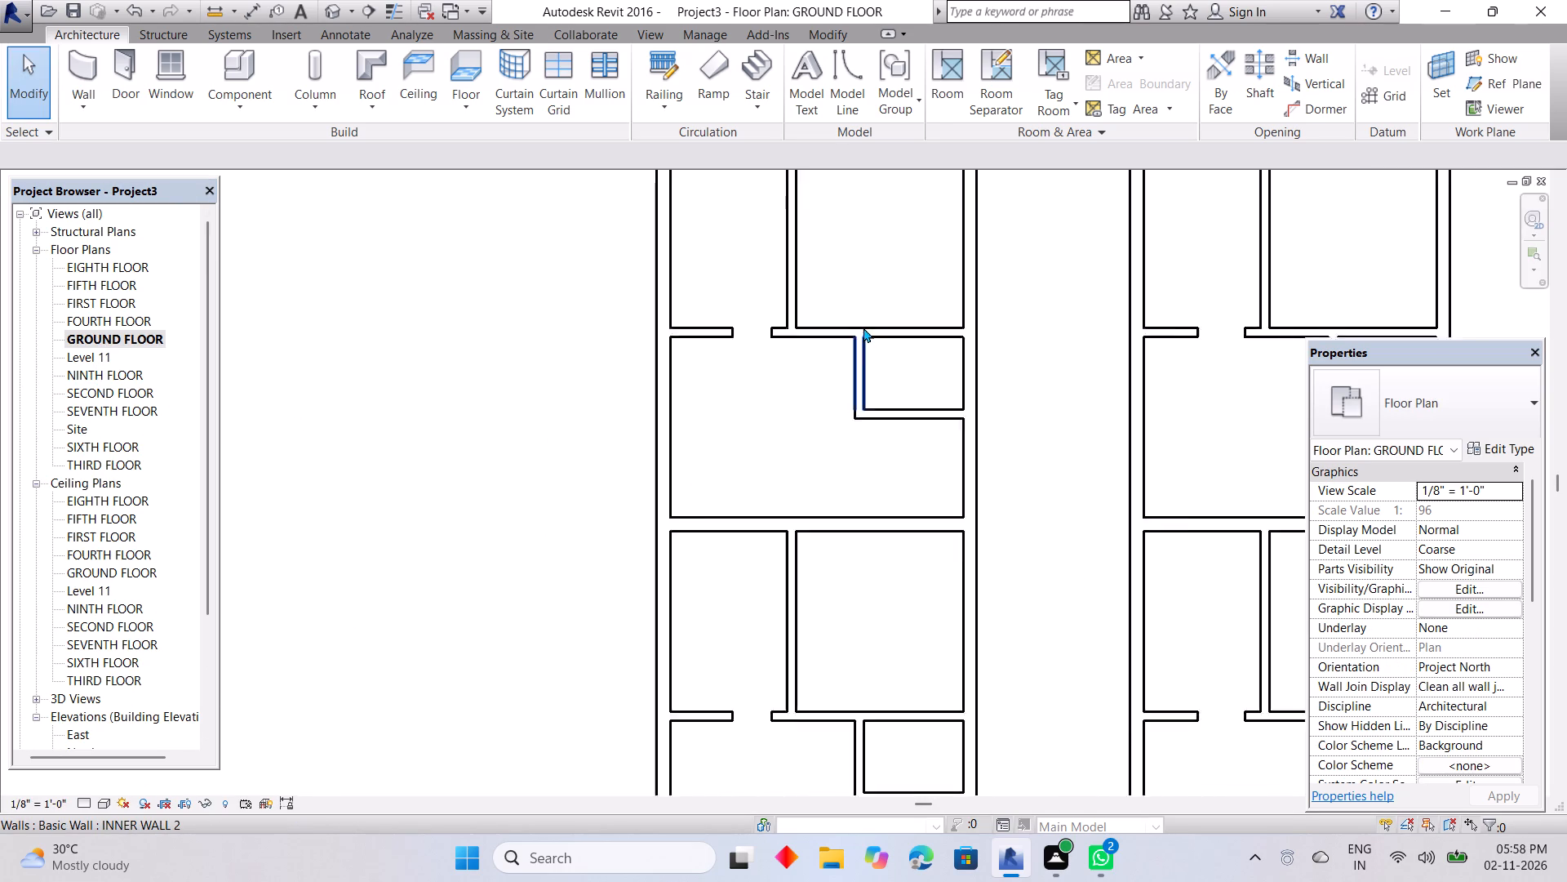
pyautogui.scroll(7, 827, 290)
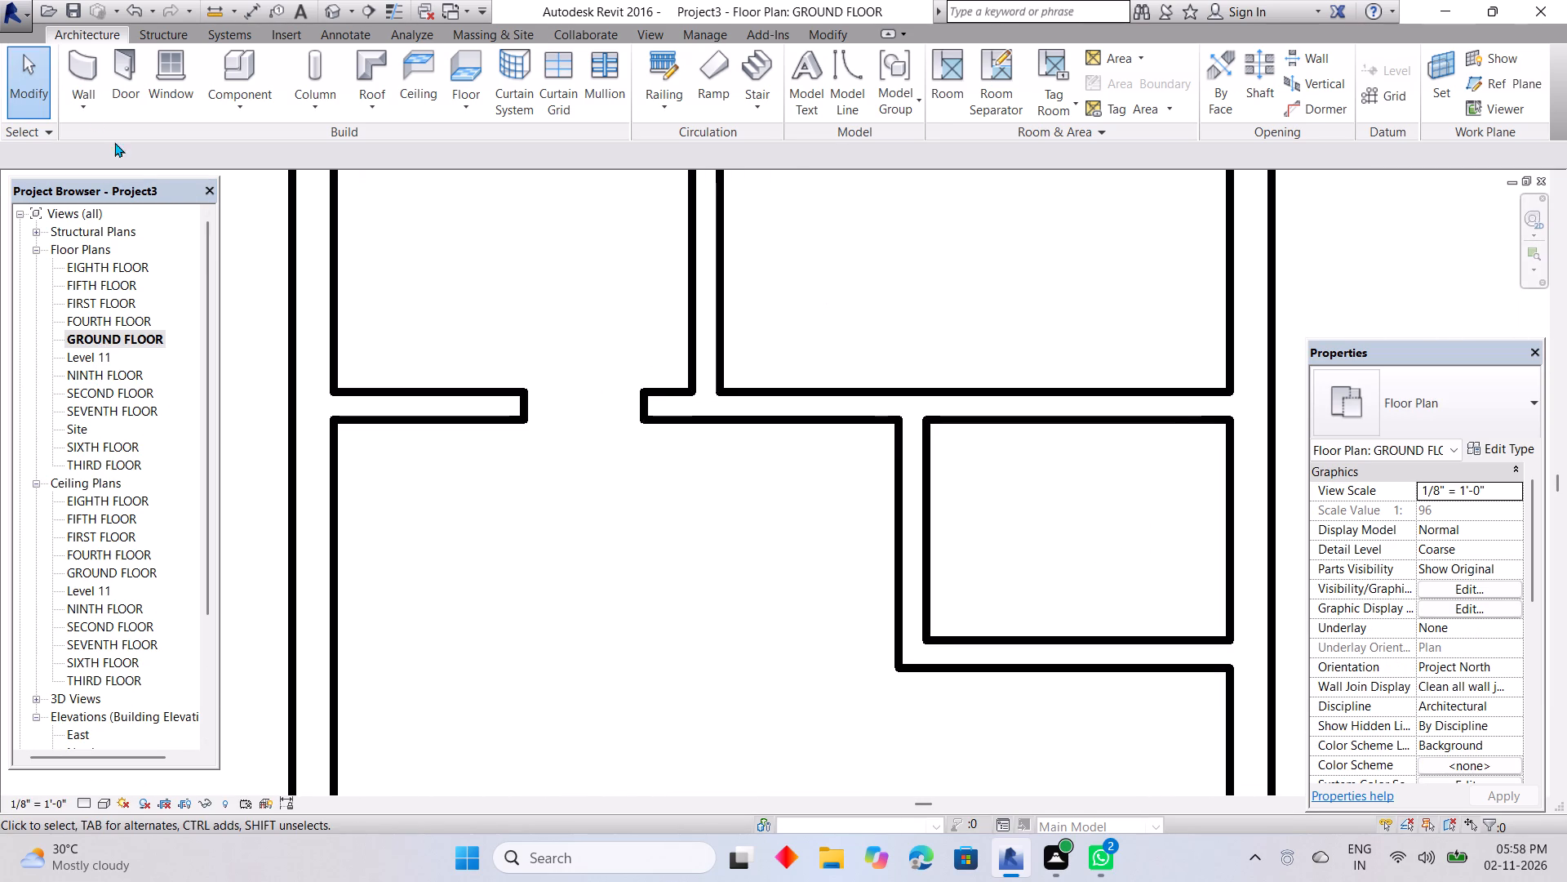
pyautogui.click(131, 72)
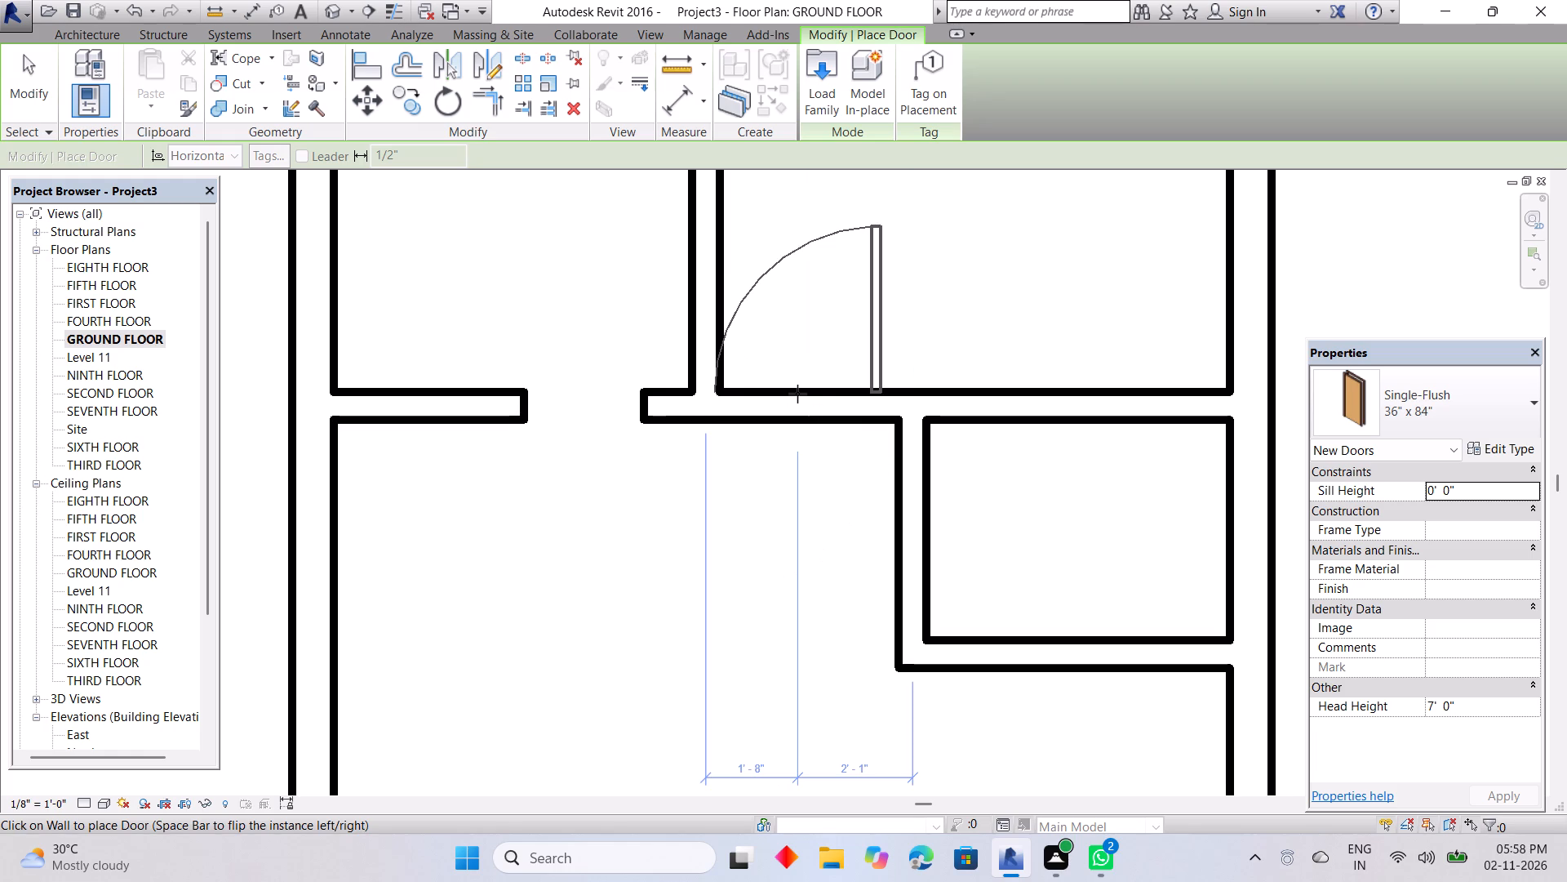
pyautogui.press('space')
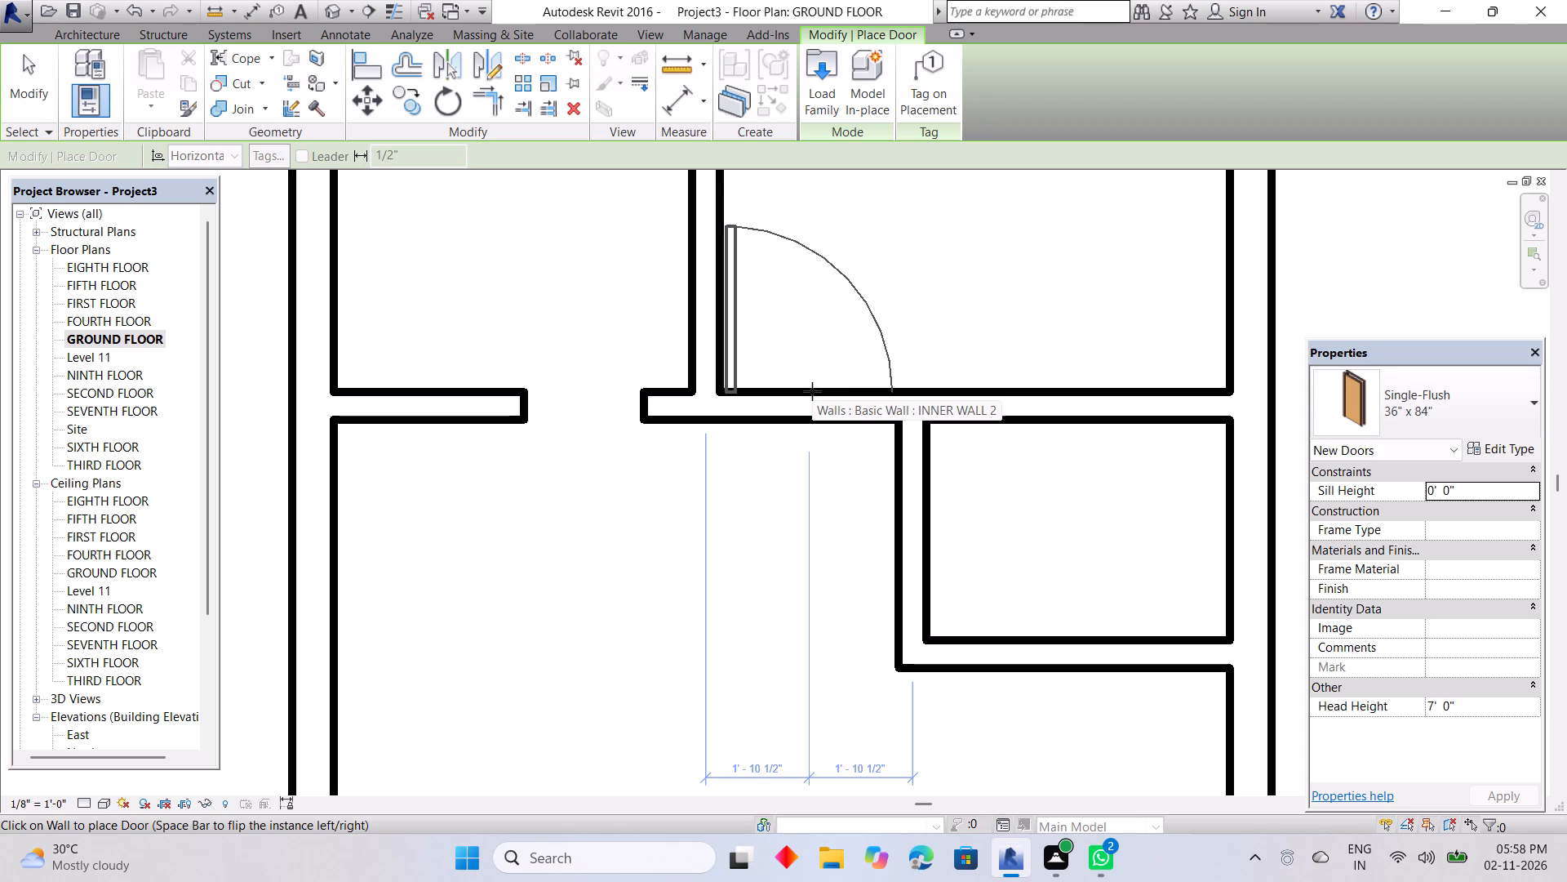
pyautogui.click(812, 391)
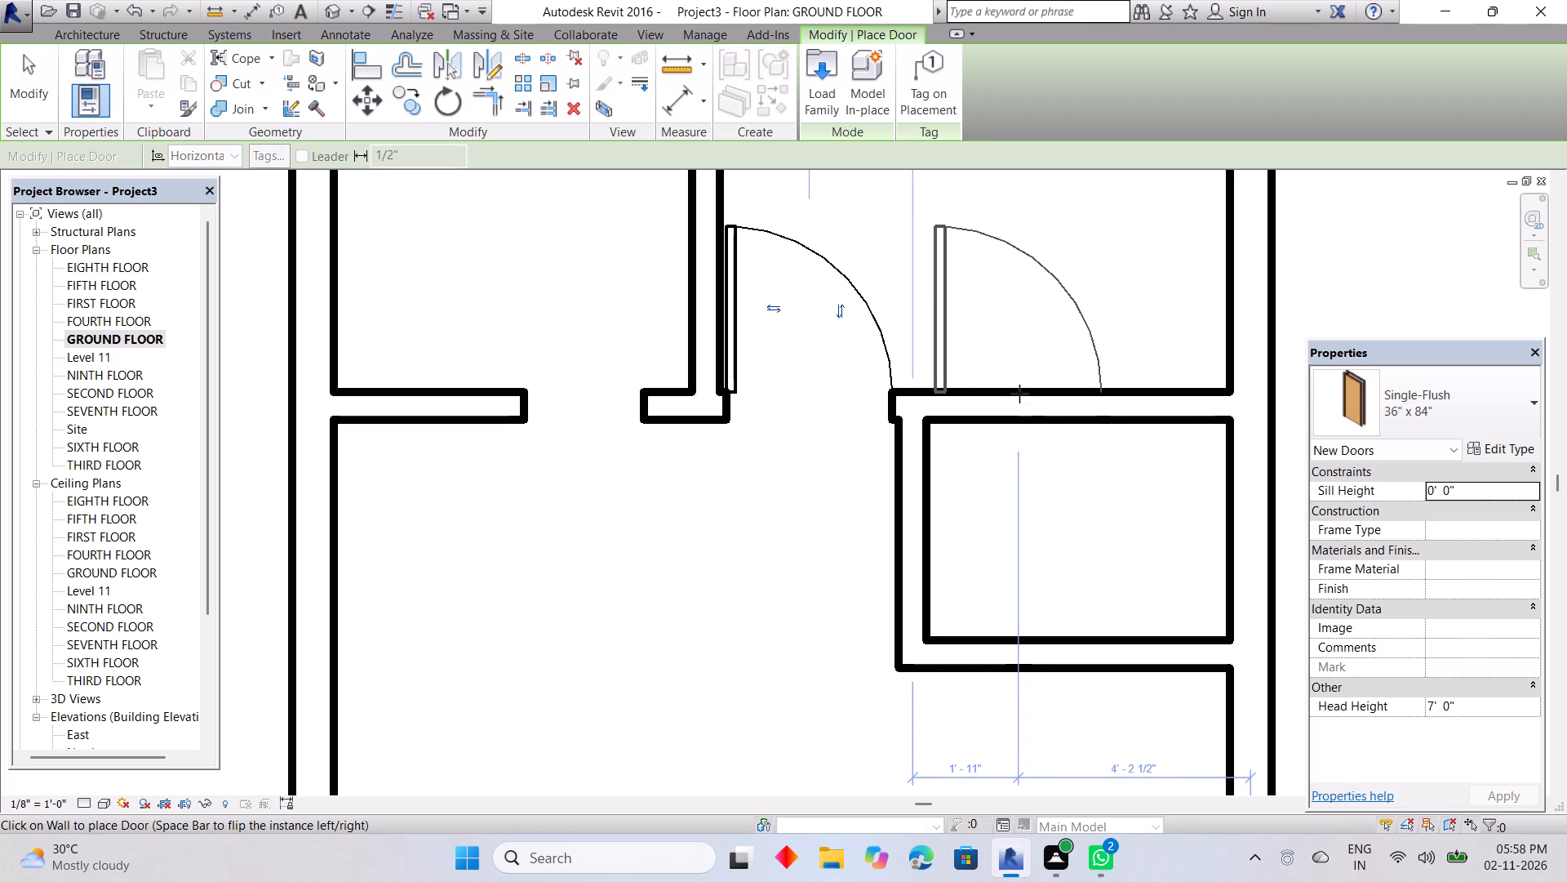
# Place a Single-Flush 36" x 84" door in the small room's upper wall, about 2' 0" from its left wall, swinging inward.
pyautogui.press('space')
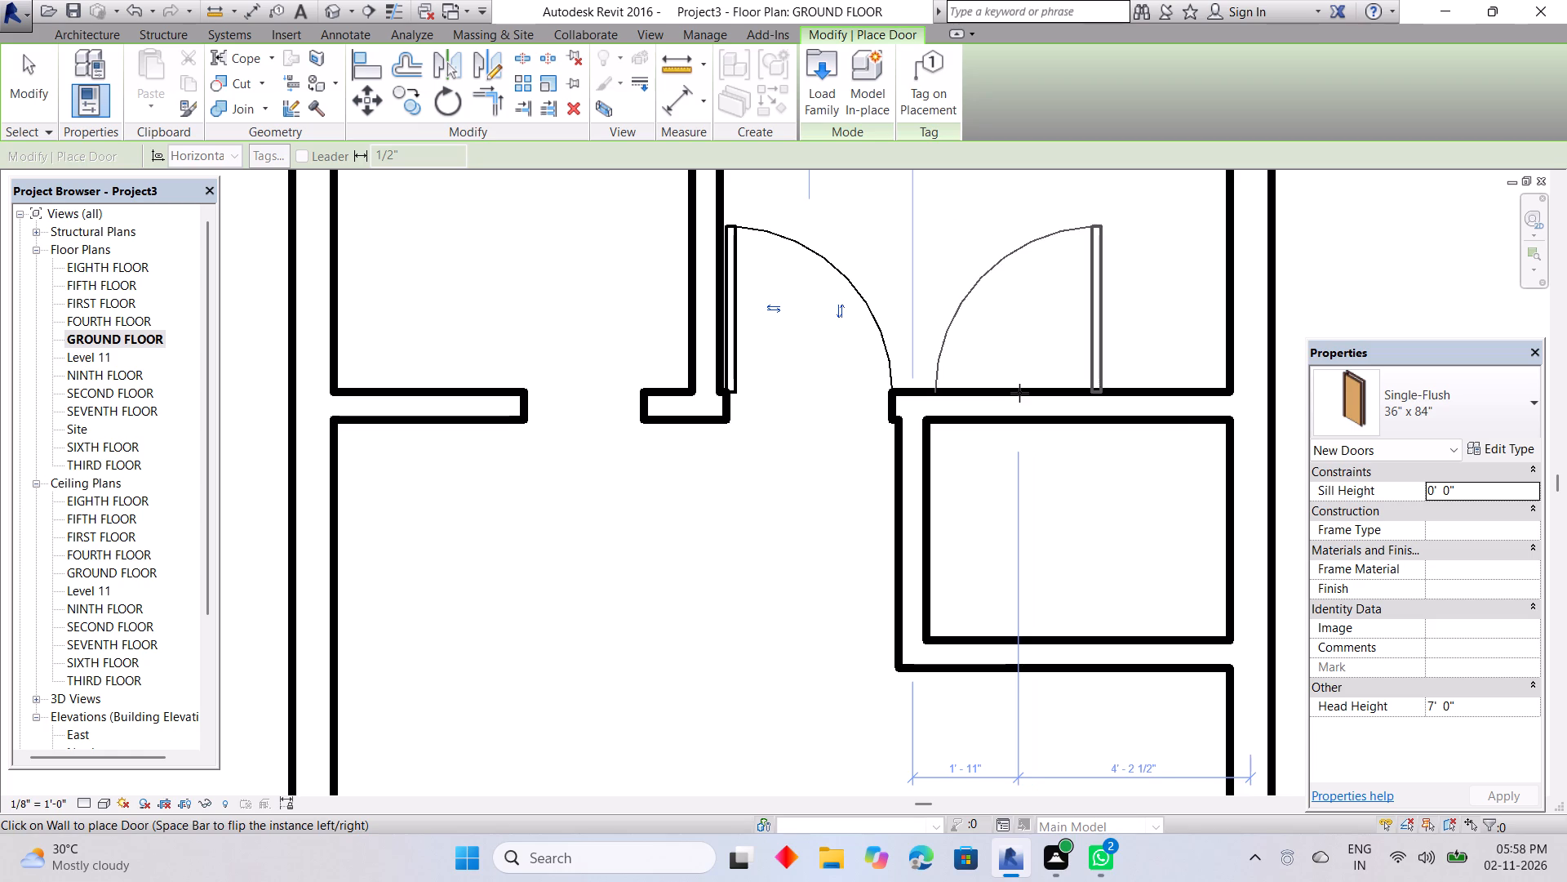
pyautogui.press('space')
pyautogui.press('space')
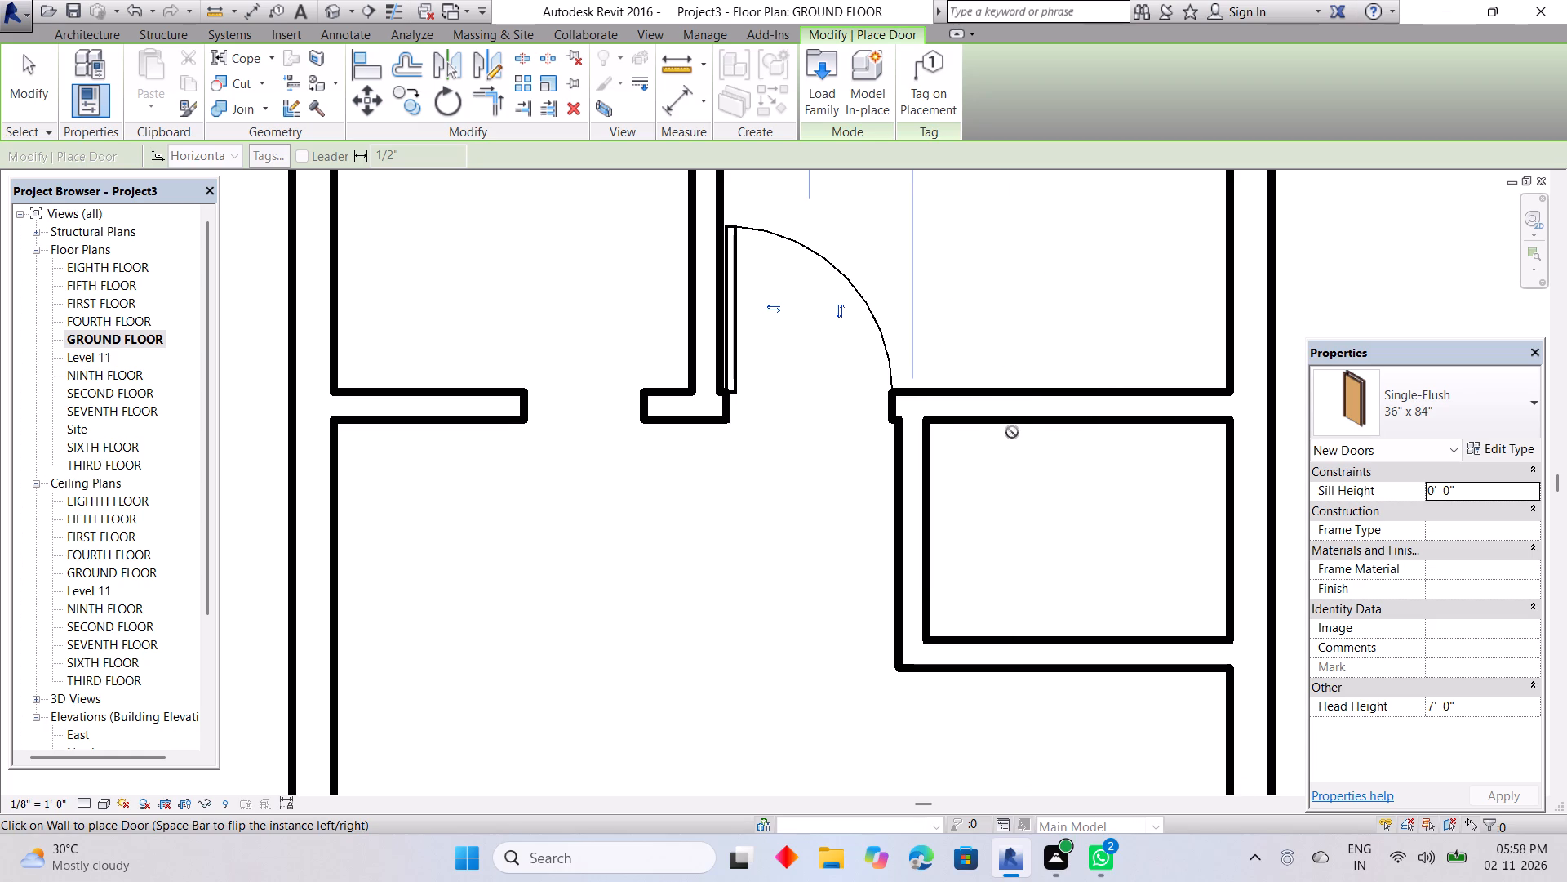
pyautogui.click(1022, 421)
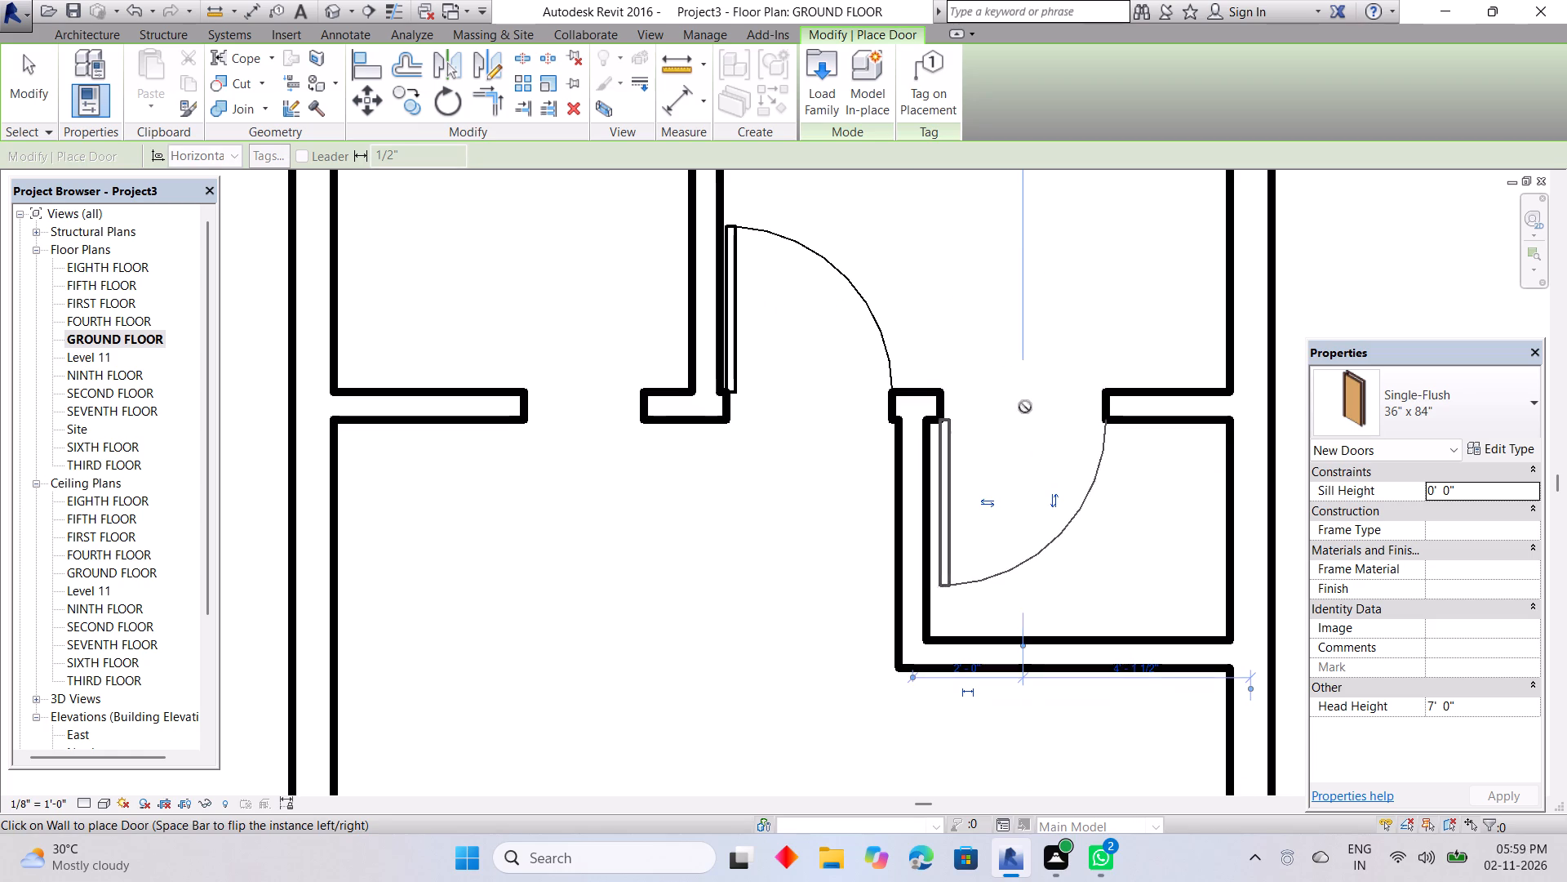
pyautogui.scroll(-7, 747, 394)
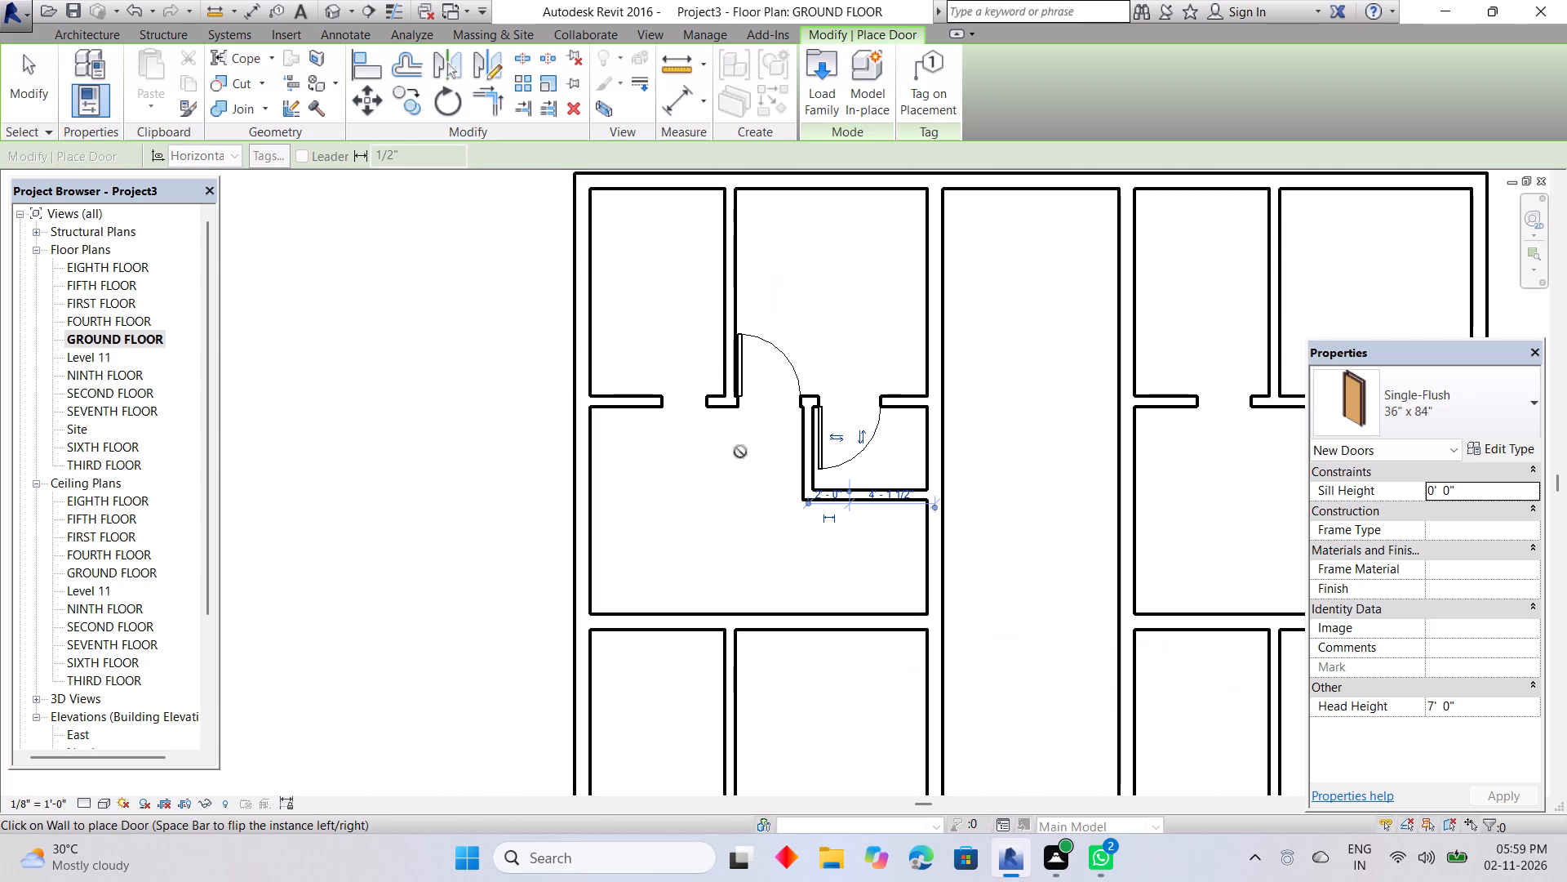
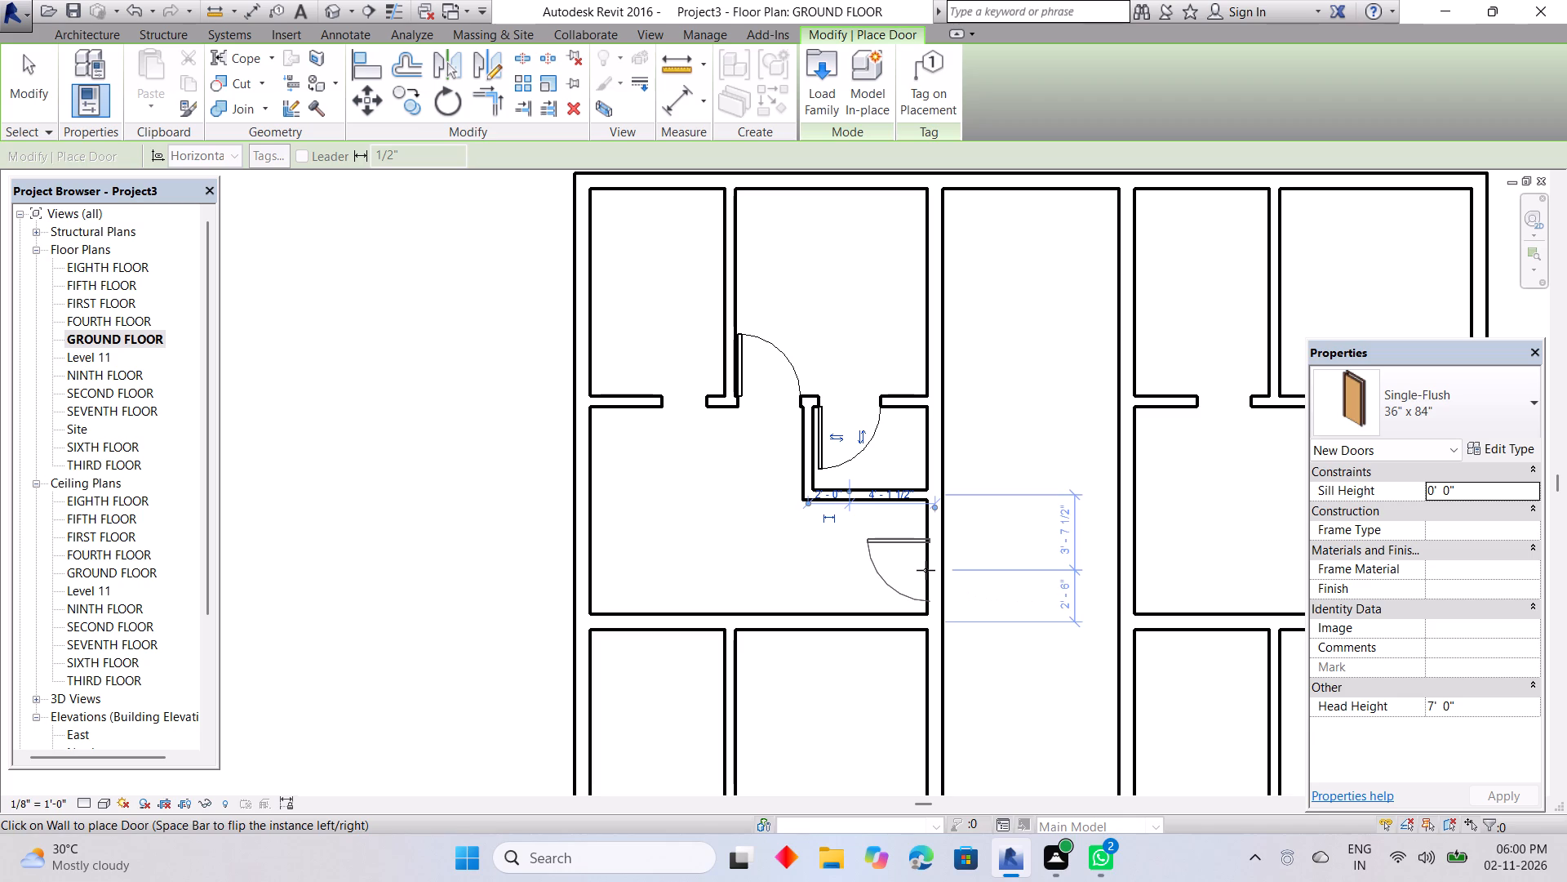
# Place a flipped Single-Flush 36" x 84" door in the top-left unit's corridor wall, about 2' 6" above the unit's lower wall, swinging into the unit.
pyautogui.press('space')
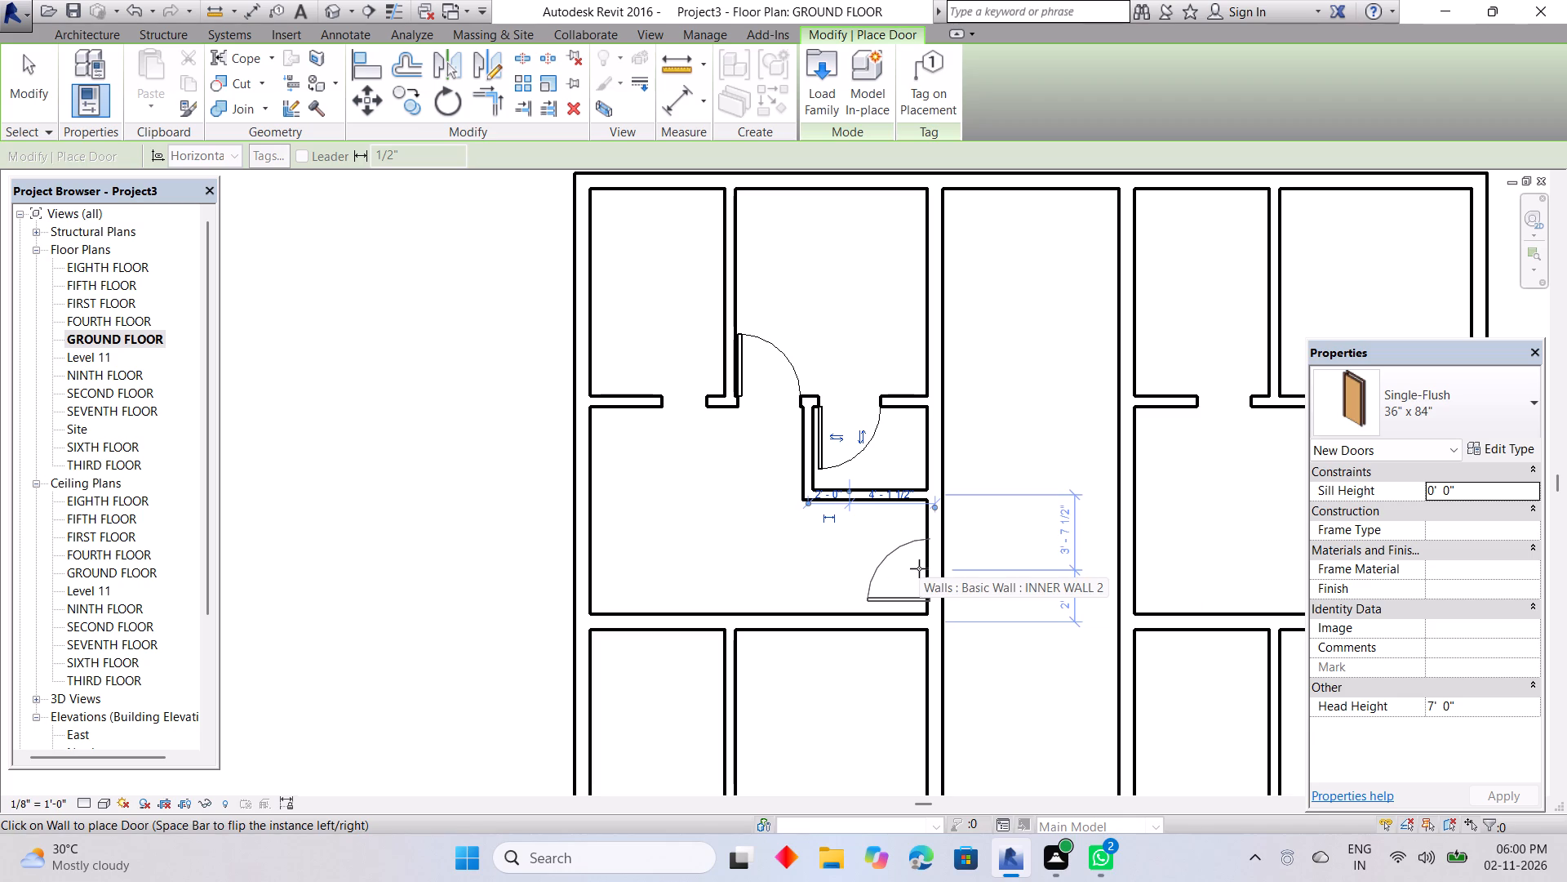
pyautogui.click(919, 568)
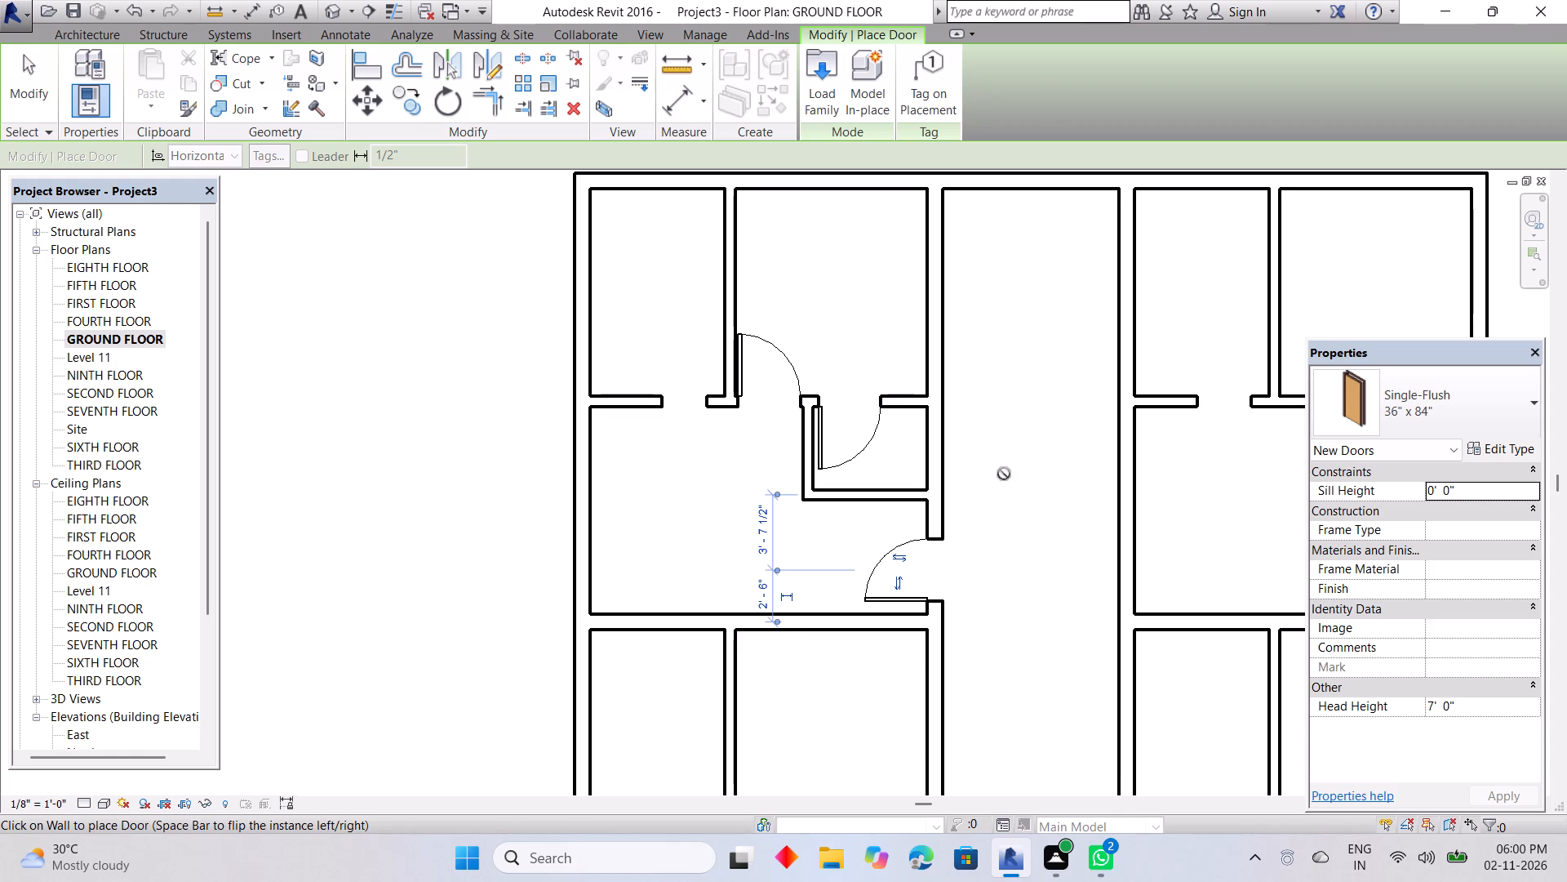
# In the plan's top-right unit, place 36" x 84" doors midway between the upper room's wall junctions and about 2' 0" along the small room's upper wall.
pyautogui.moveTo(1020, 471); pyautogui.dragTo(795, 524, button='middle')
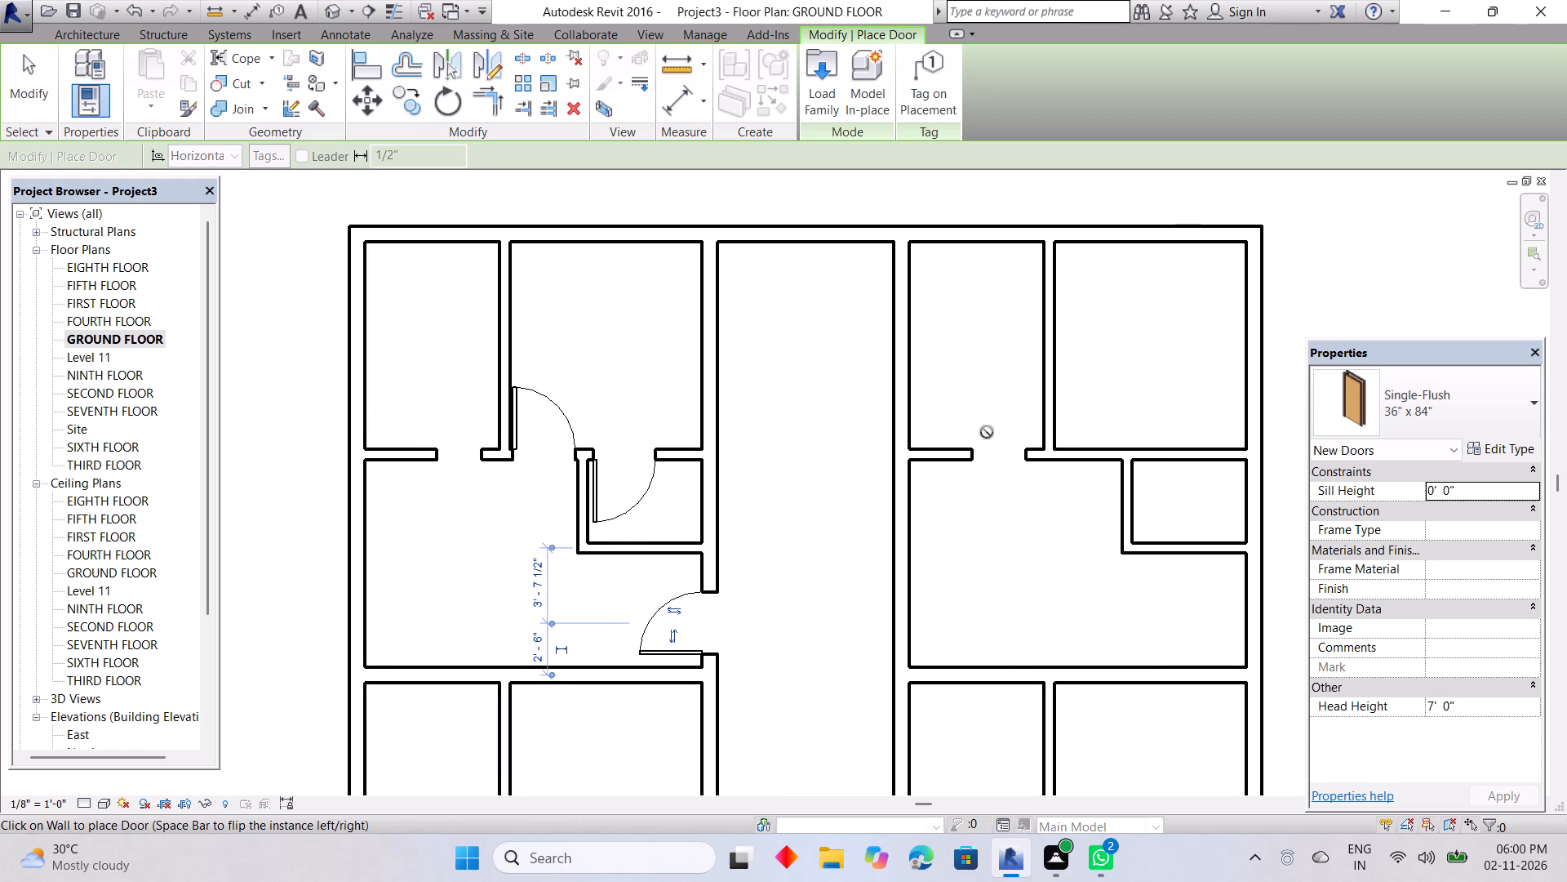
pyautogui.scroll(3, 1094, 449)
pyautogui.click(1093, 450)
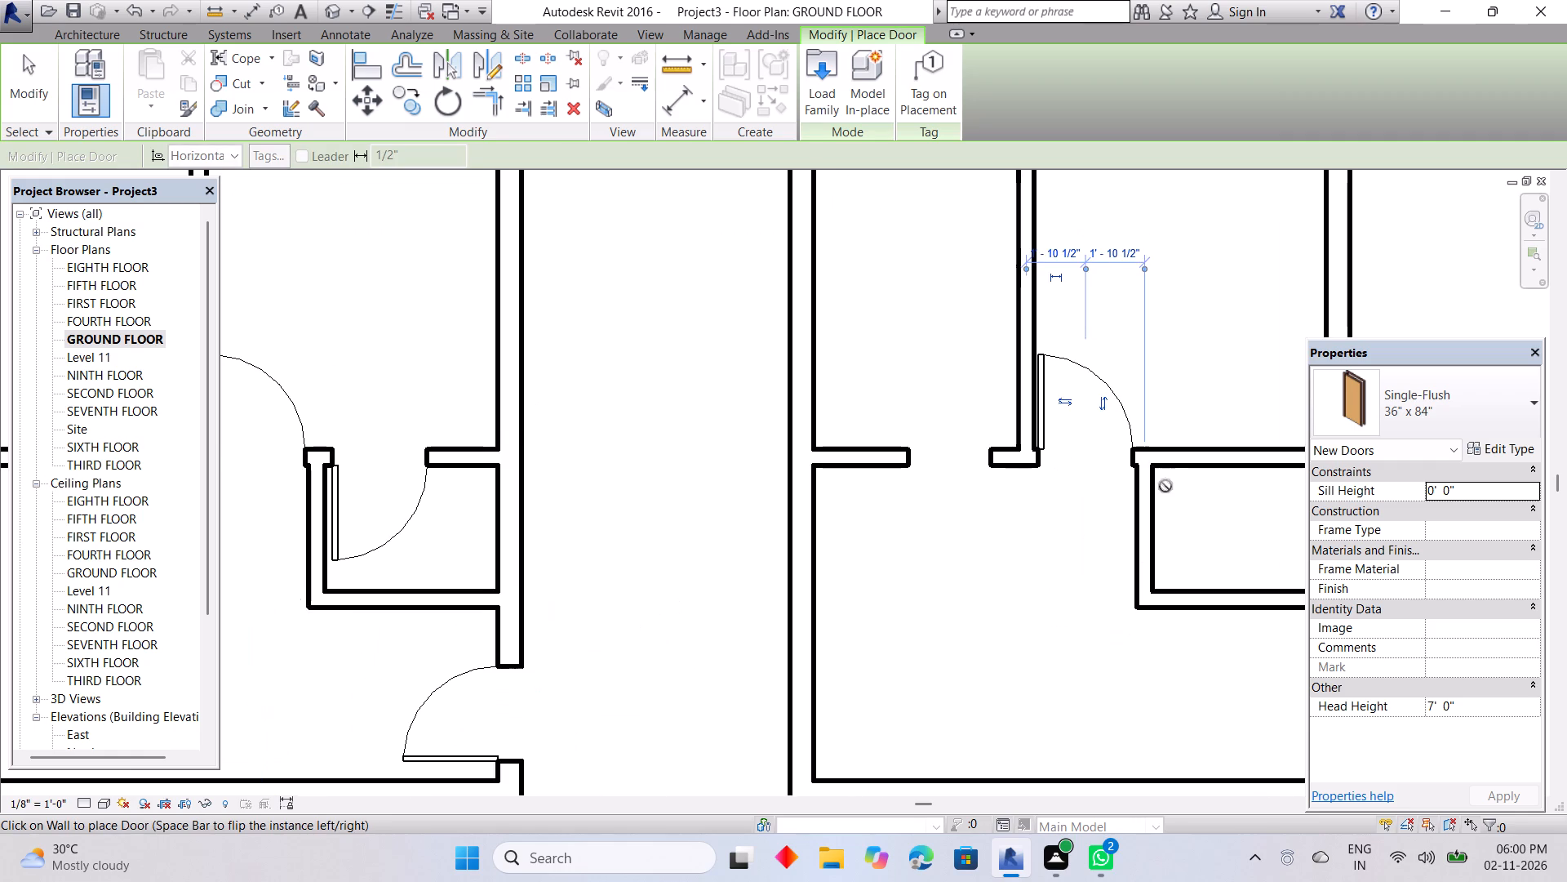
pyautogui.scroll(-3, 1202, 479)
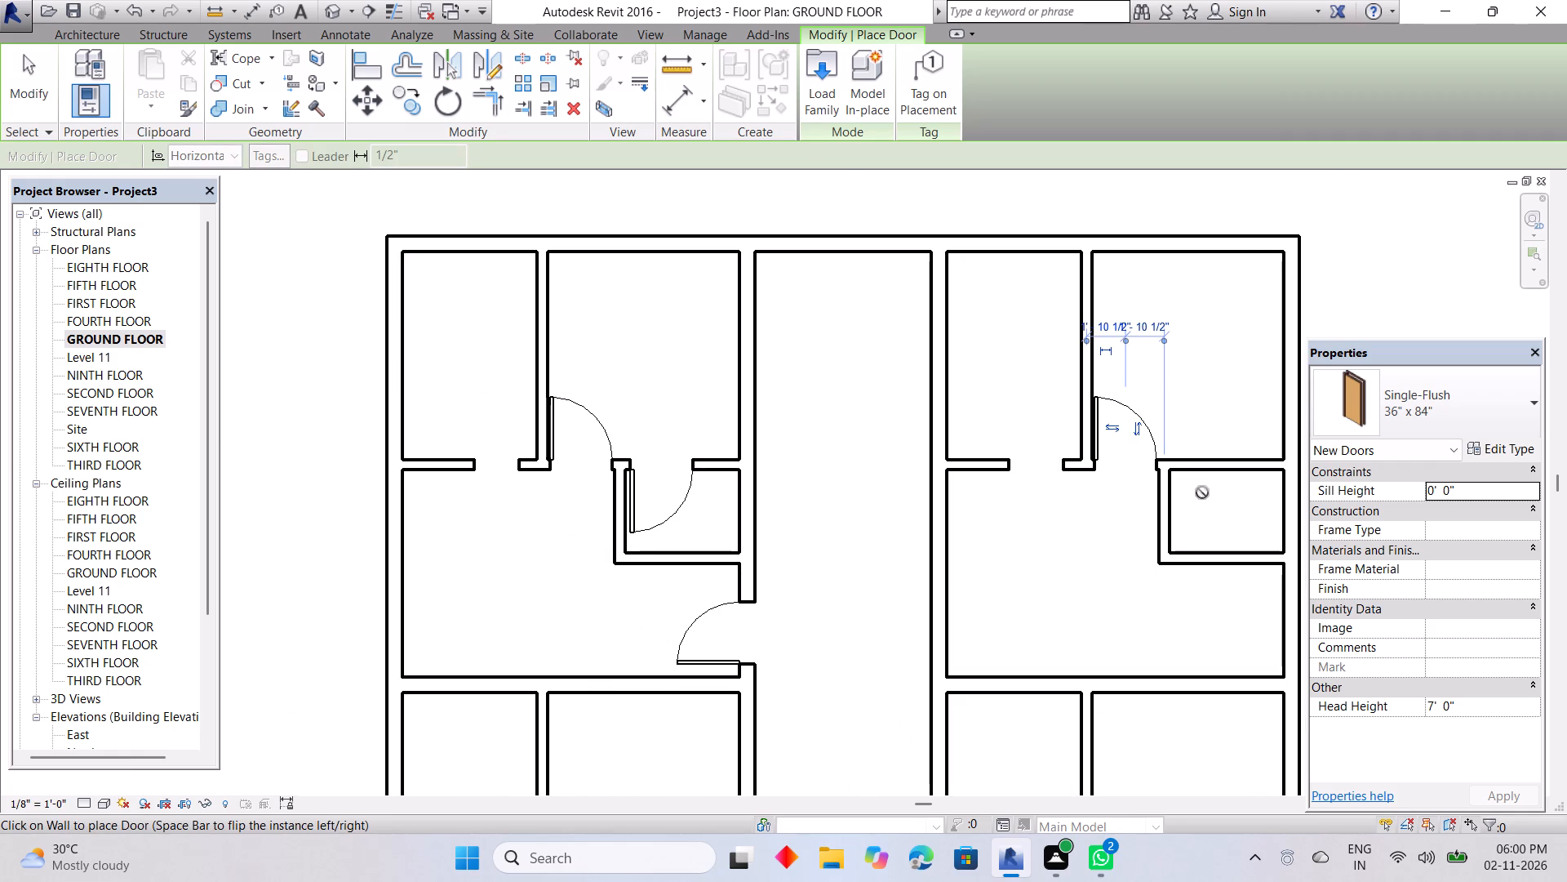
pyautogui.scroll(5, 1202, 492)
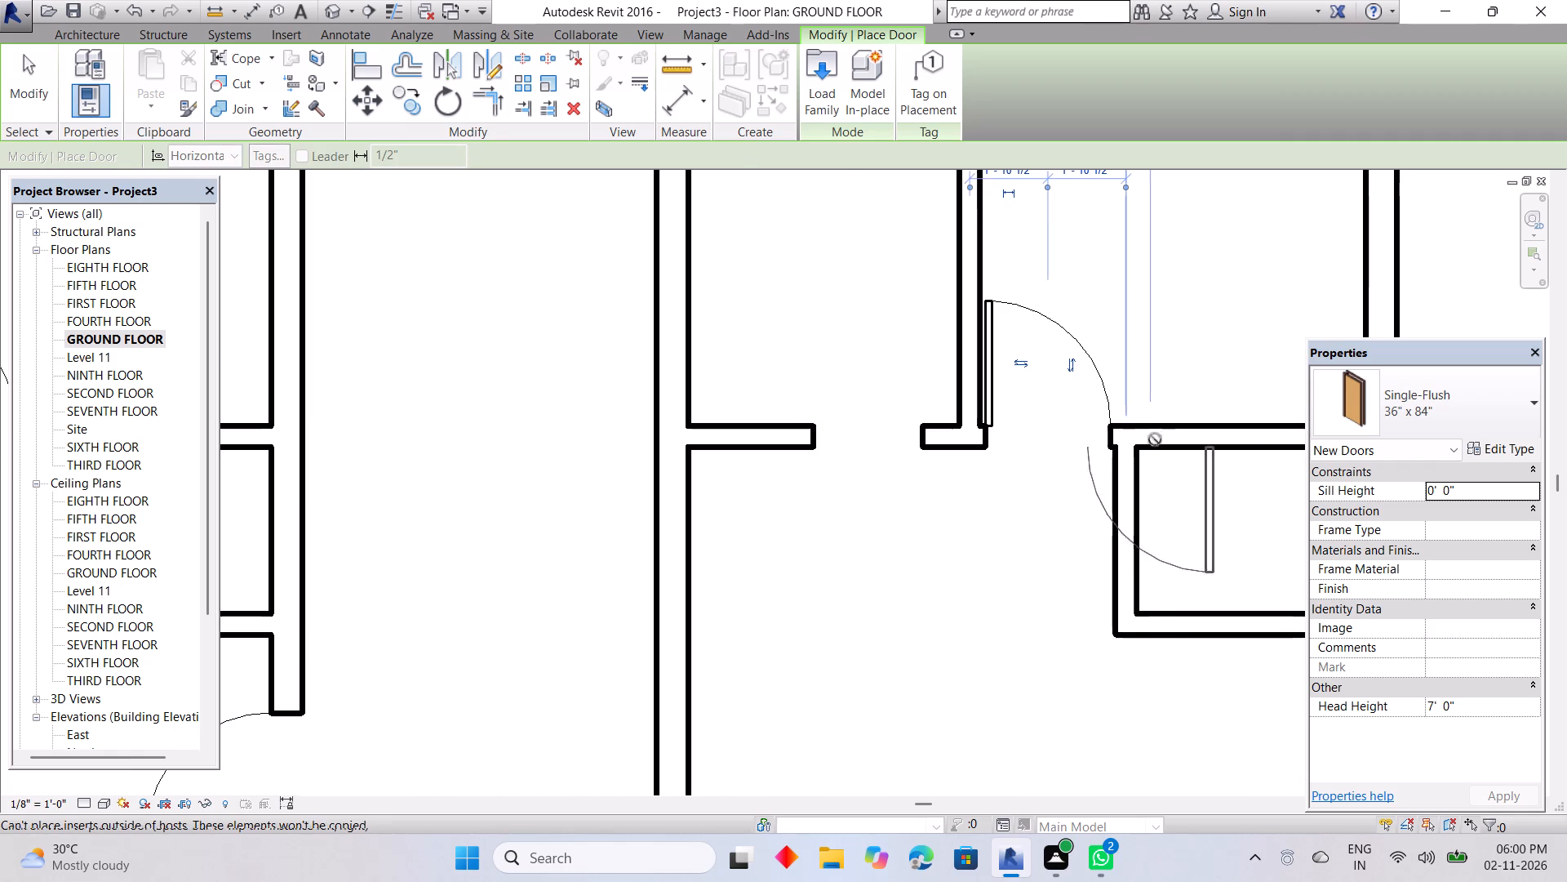
pyautogui.press('space')
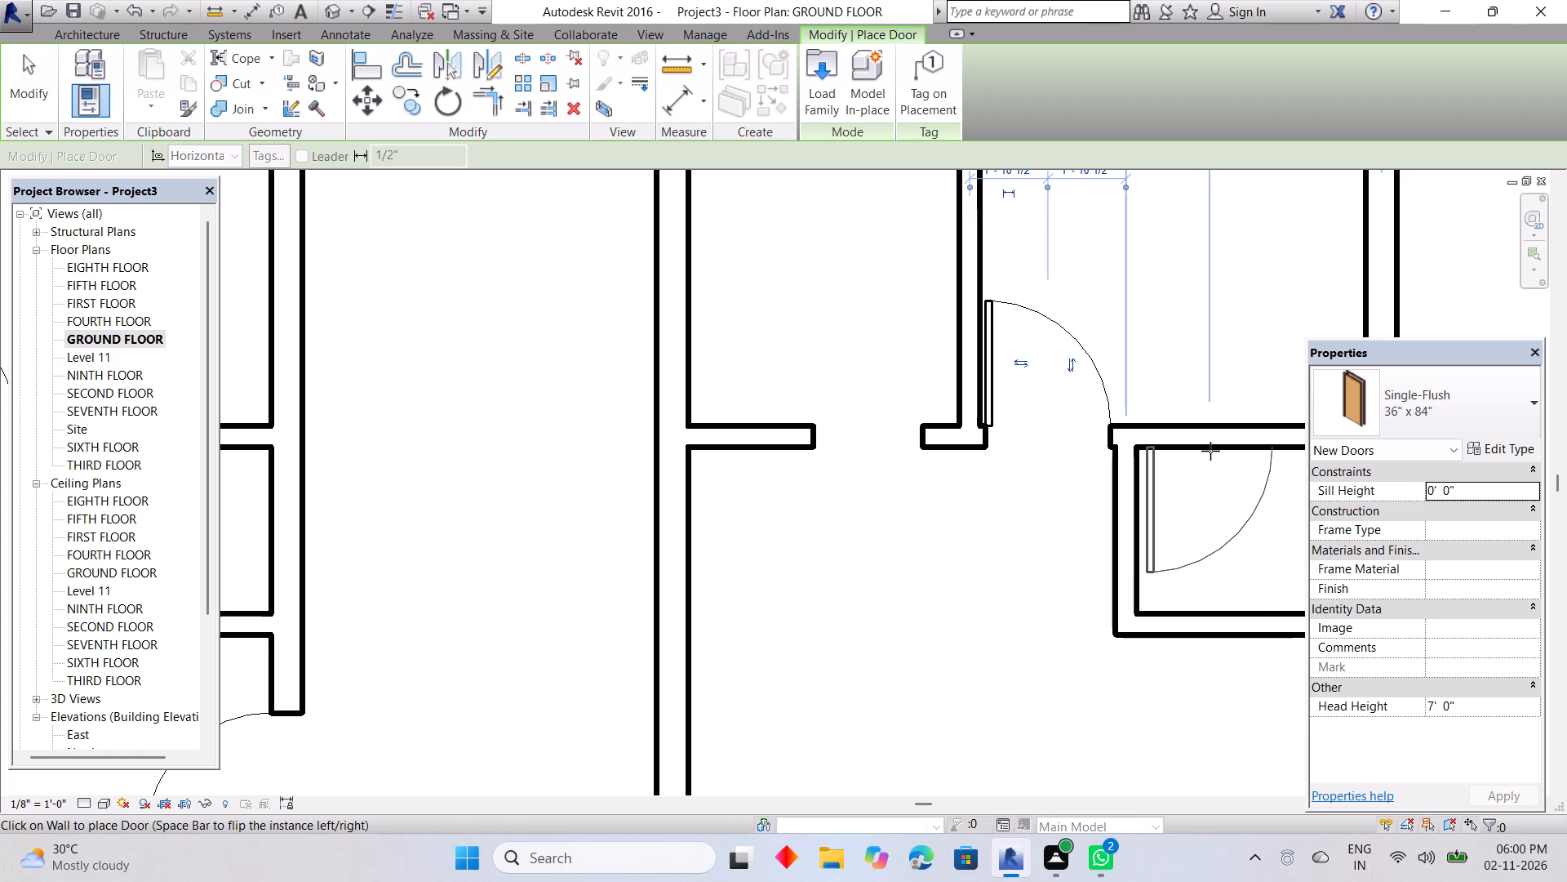
pyautogui.click(1210, 451)
# Place a Single-Flush 36" x 84" door in the top-right unit's corridor wall, about 2' 6" above its lower wall, swinging into the unit.
pyautogui.scroll(-3, 1187, 579)
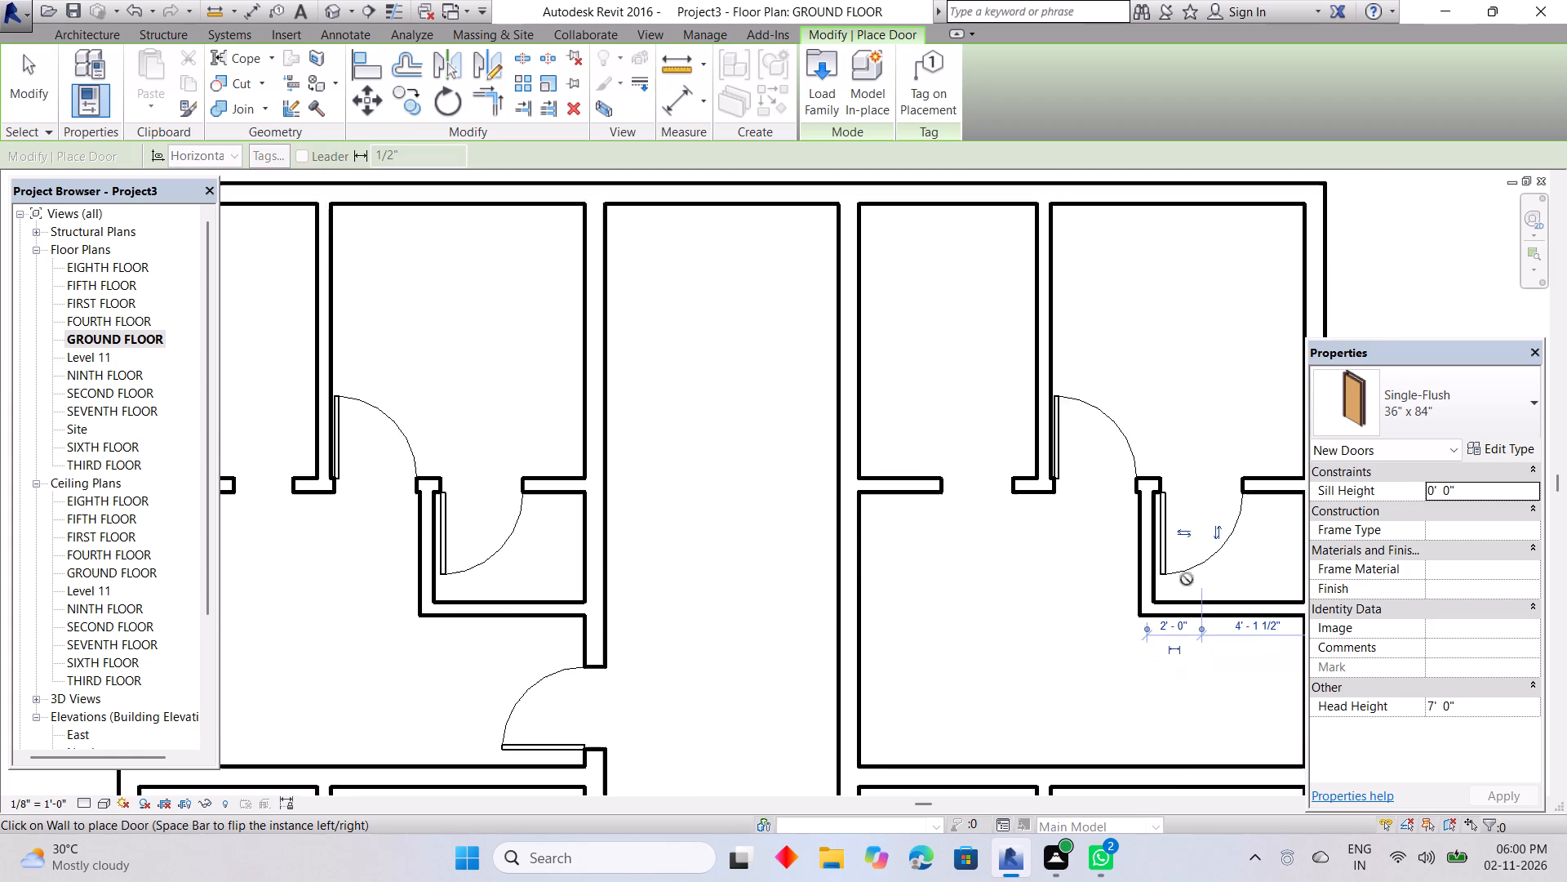
pyautogui.scroll(-4, 1123, 637)
pyautogui.moveTo(1087, 623); pyautogui.dragTo(1100, 536, button='middle')
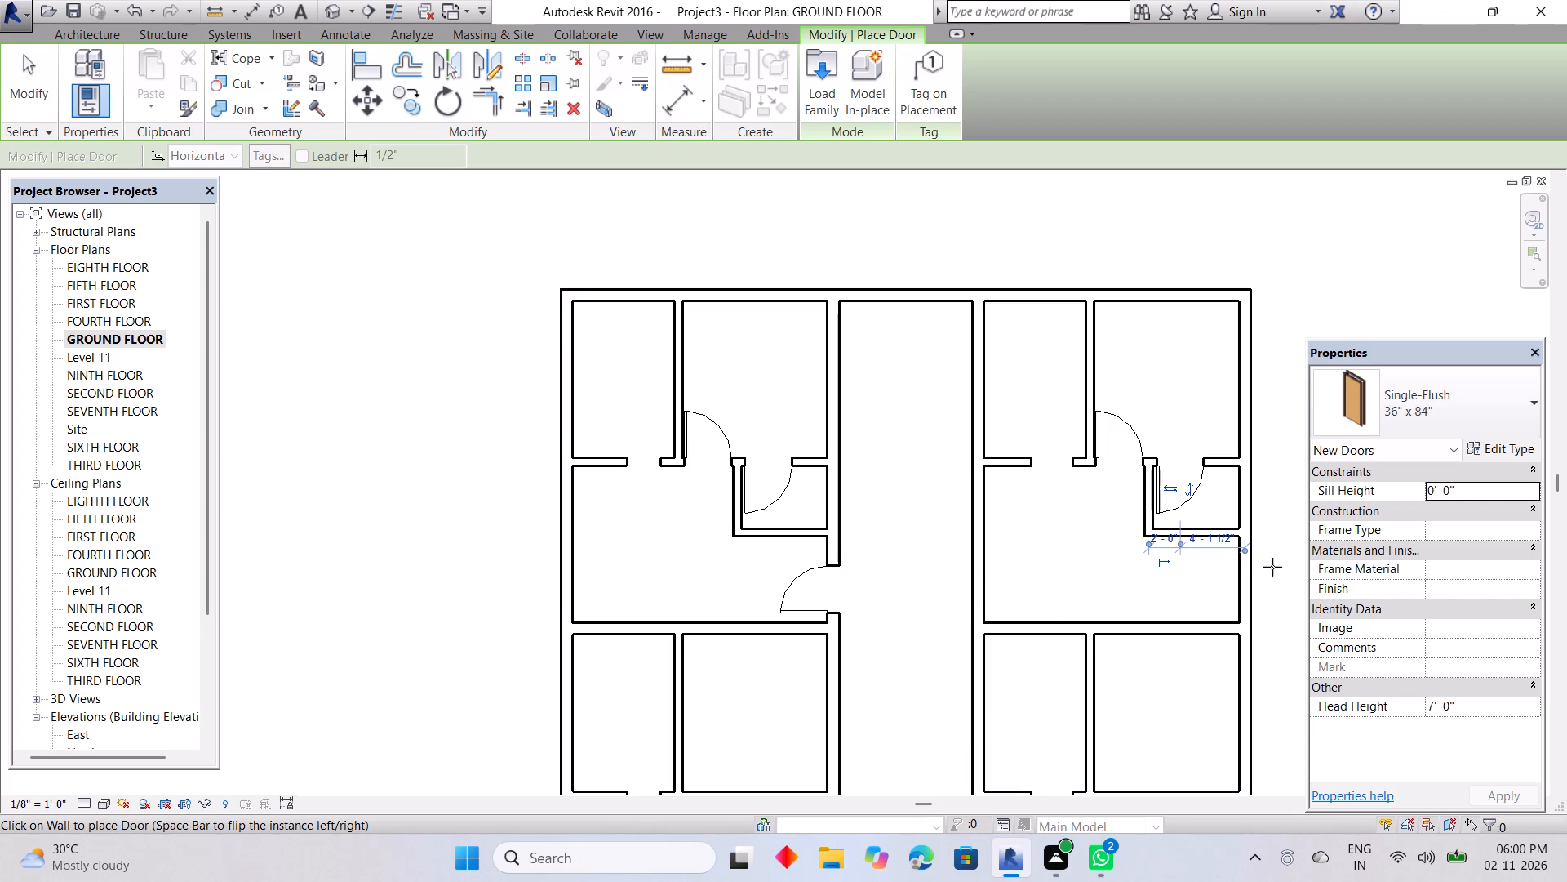
pyautogui.click(989, 588)
# In the second right-hand unit, place 36" x 84" doors midway between the upper room's wall junctions and about 2' 0" along the small room's upper wall.
pyautogui.scroll(-4, 1051, 608)
pyautogui.moveTo(1022, 638); pyautogui.dragTo(1031, 635, button='middle')
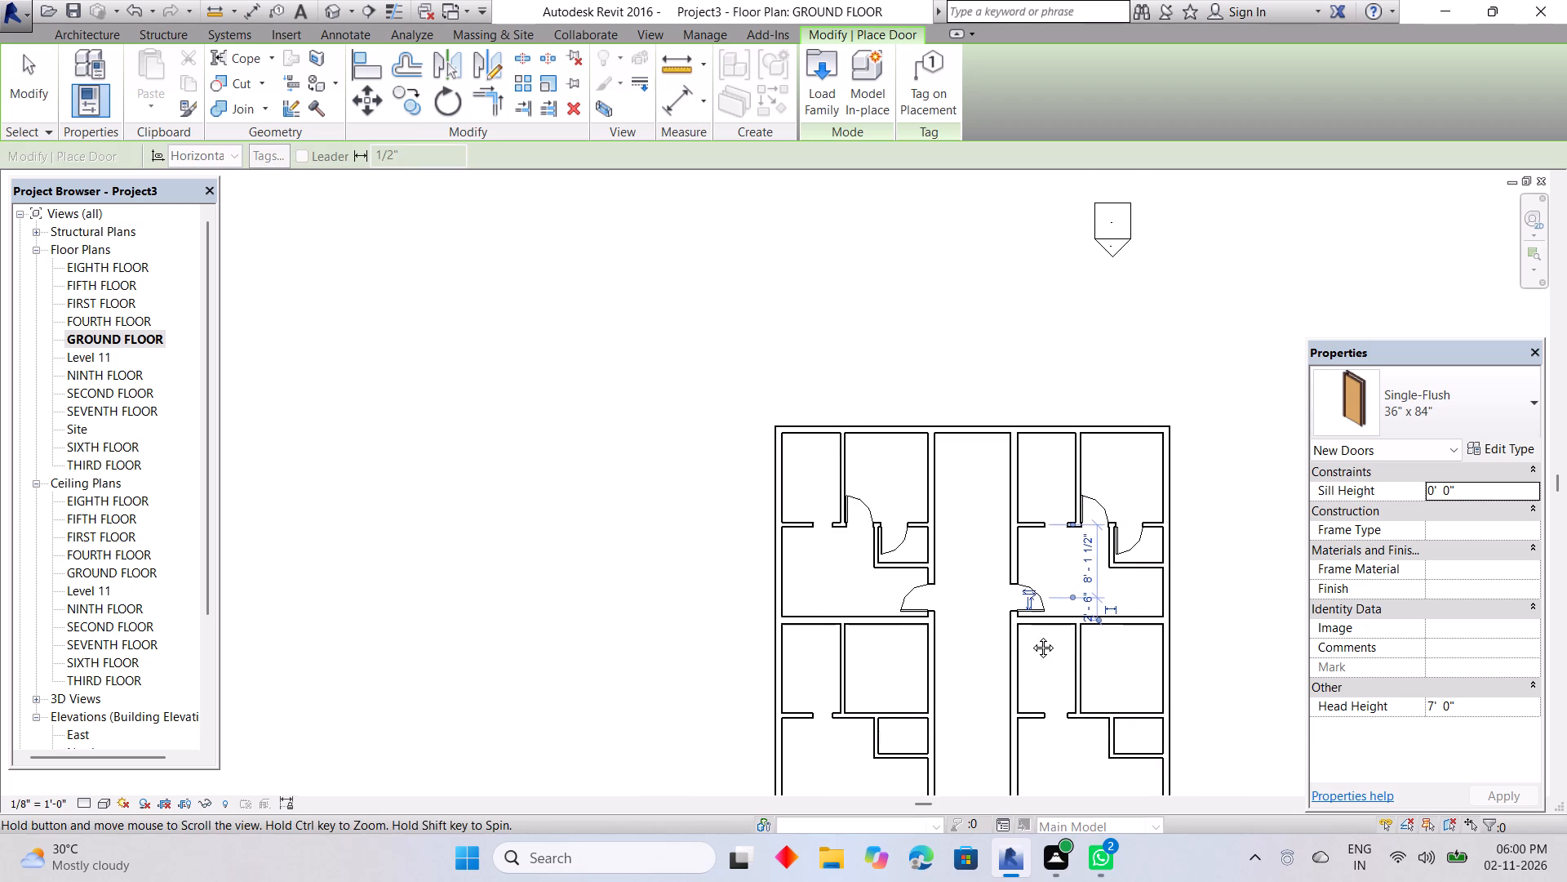
pyautogui.moveTo(1031, 635); pyautogui.dragTo(1085, 441, button='middle')
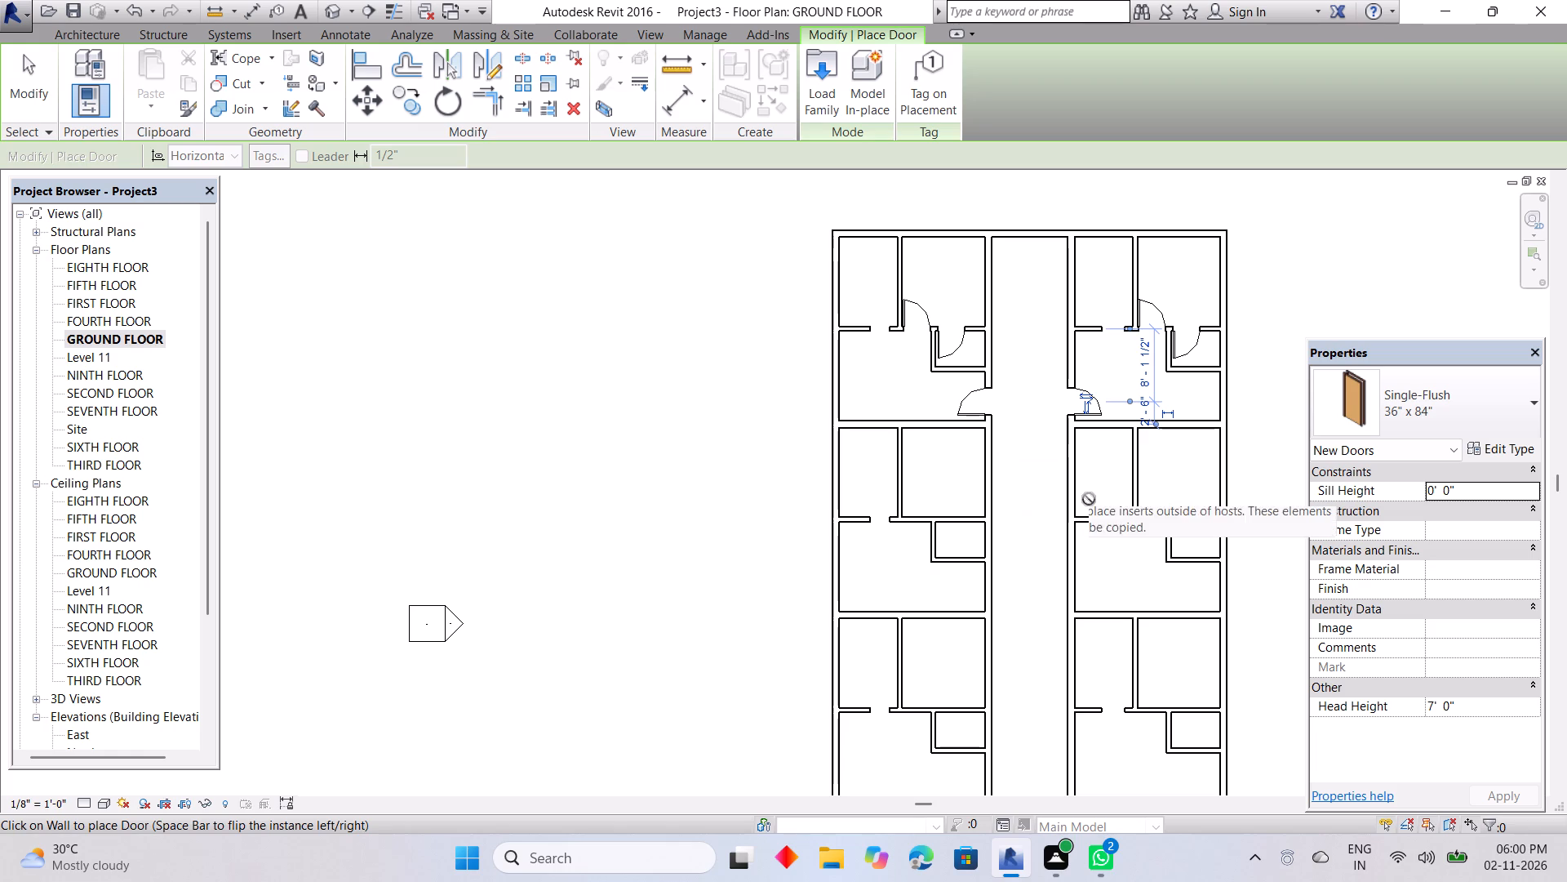
pyautogui.scroll(6, 1160, 510)
pyautogui.press('space')
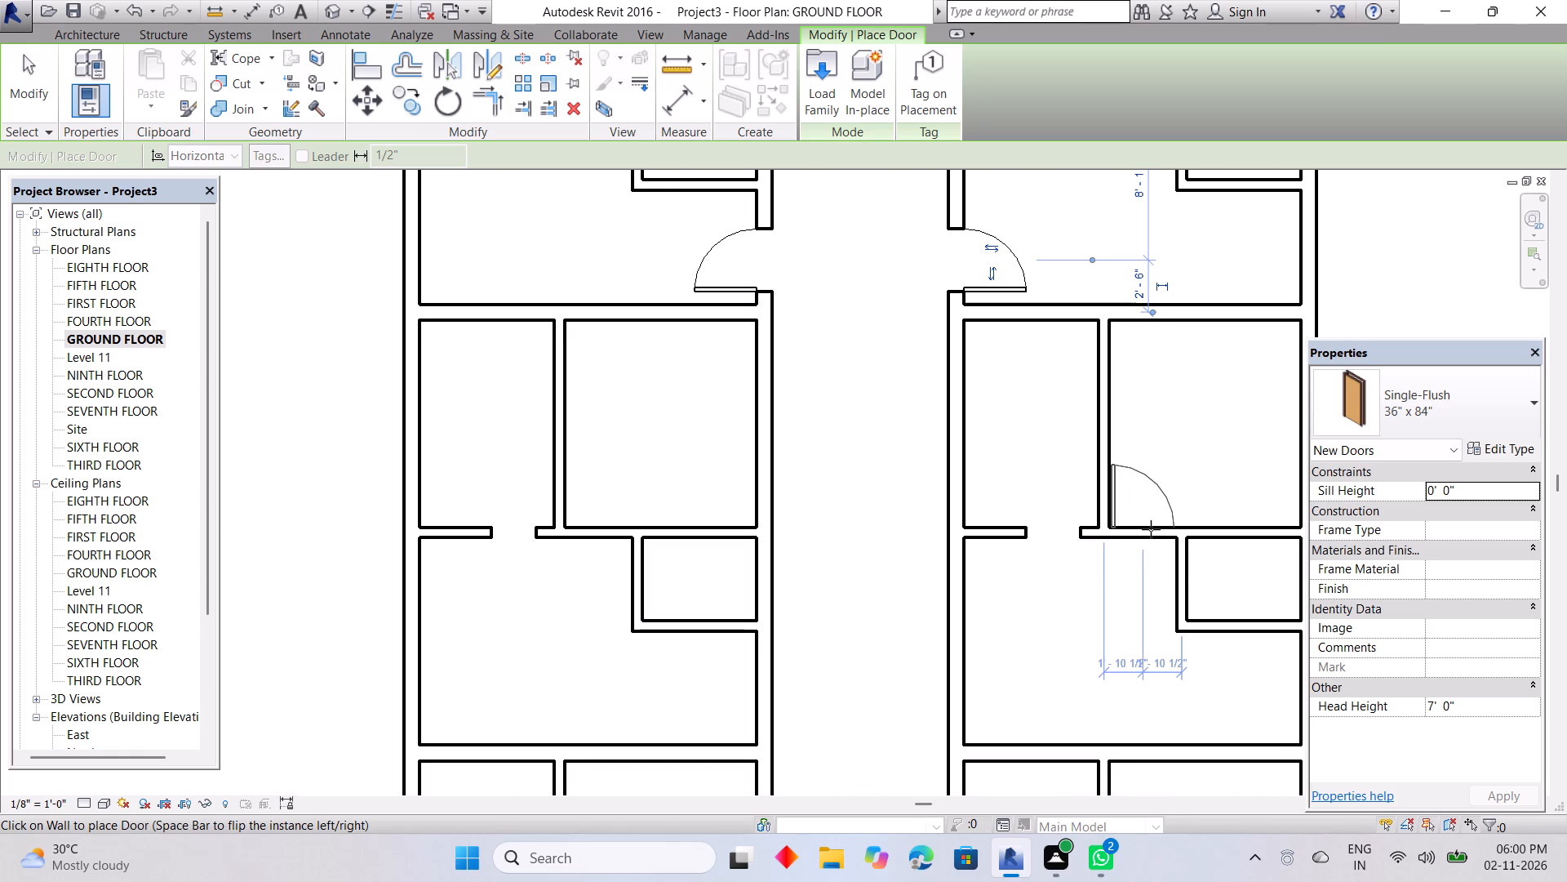
pyautogui.click(1152, 529)
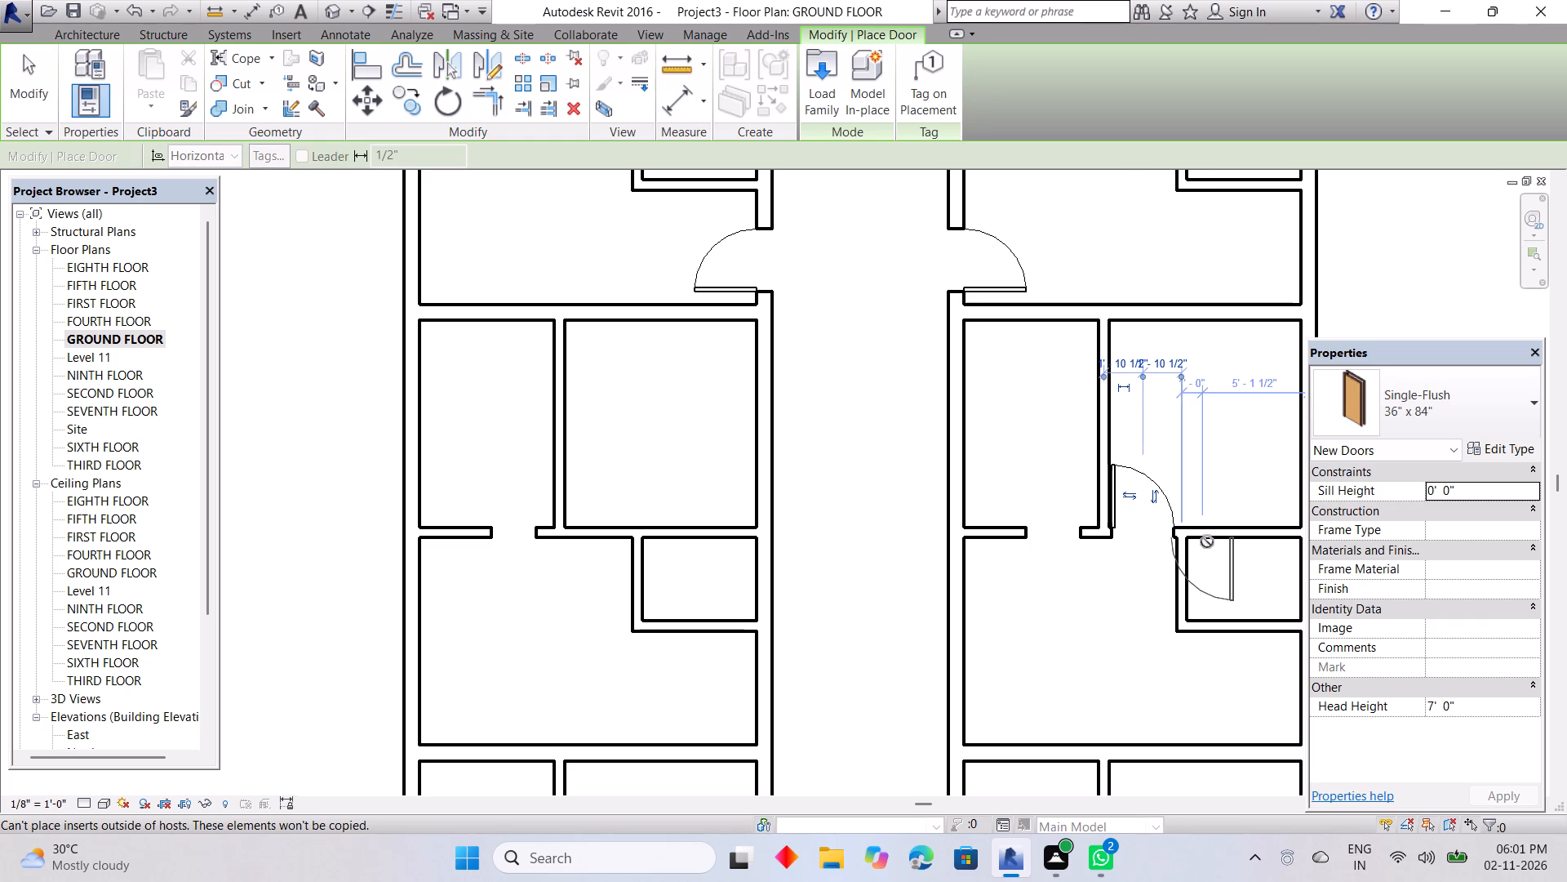
pyautogui.press('space')
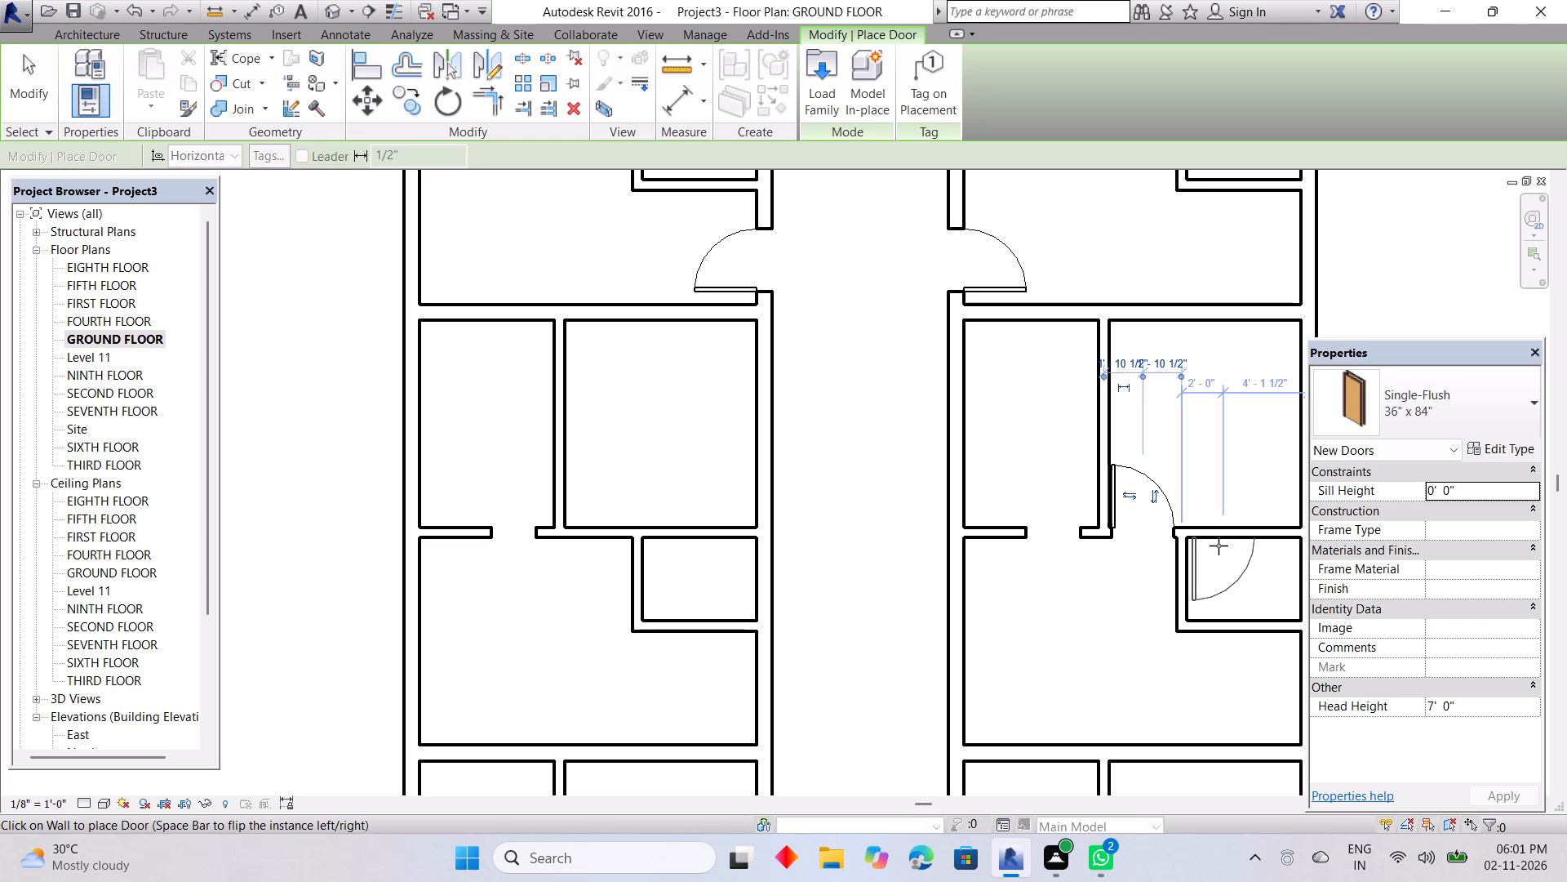
pyautogui.click(1219, 546)
# Place a Single-Flush 36" x 84" door in the second right-hand unit's corridor wall, about 2' 6" above its lower wall, swinging inward.
pyautogui.scroll(-3, 1120, 587)
pyautogui.moveTo(1106, 595); pyautogui.dragTo(1153, 487, button='middle')
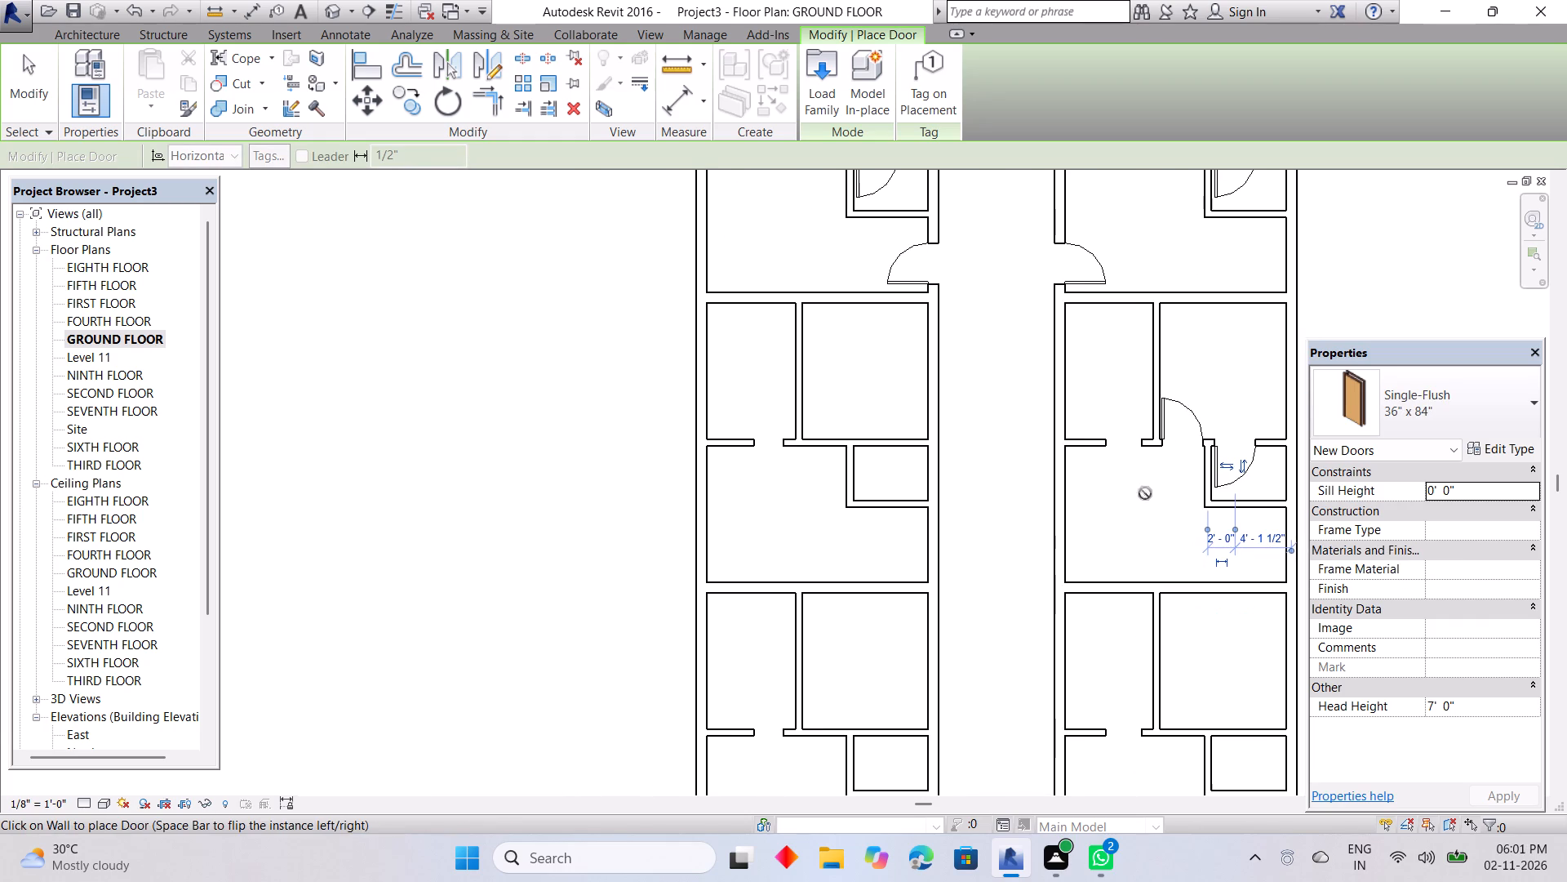
pyautogui.click(1072, 553)
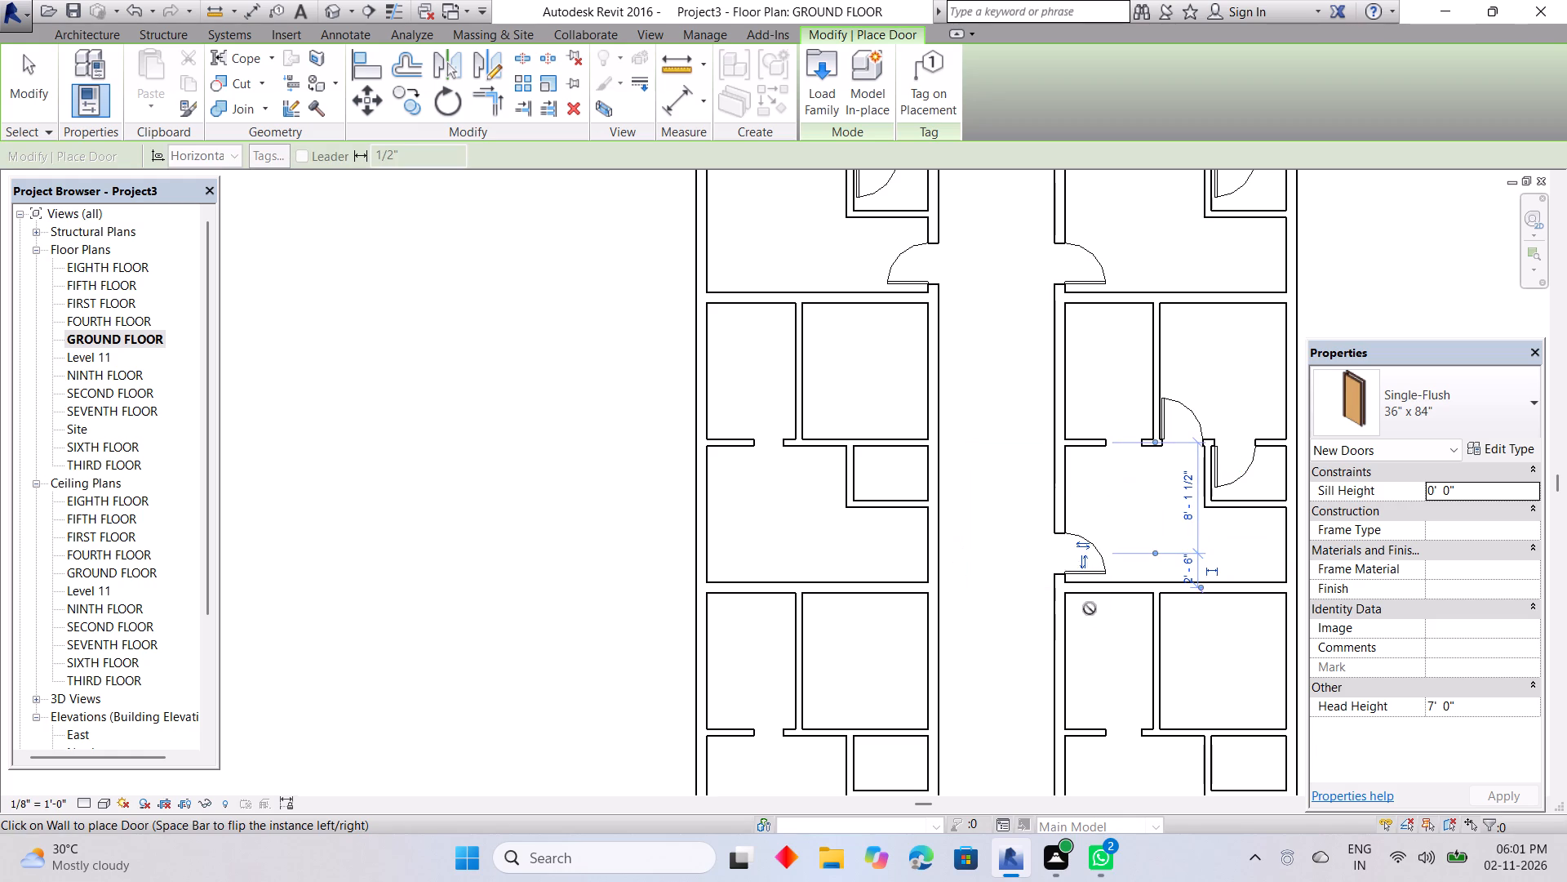
# Place a flipped Single-Flush 36" x 84" door in the second left-hand unit's corridor wall, about 2' 6" above its lower wall, swinging inward.
pyautogui.scroll(-3, 1090, 608)
pyautogui.scroll(4, 985, 568)
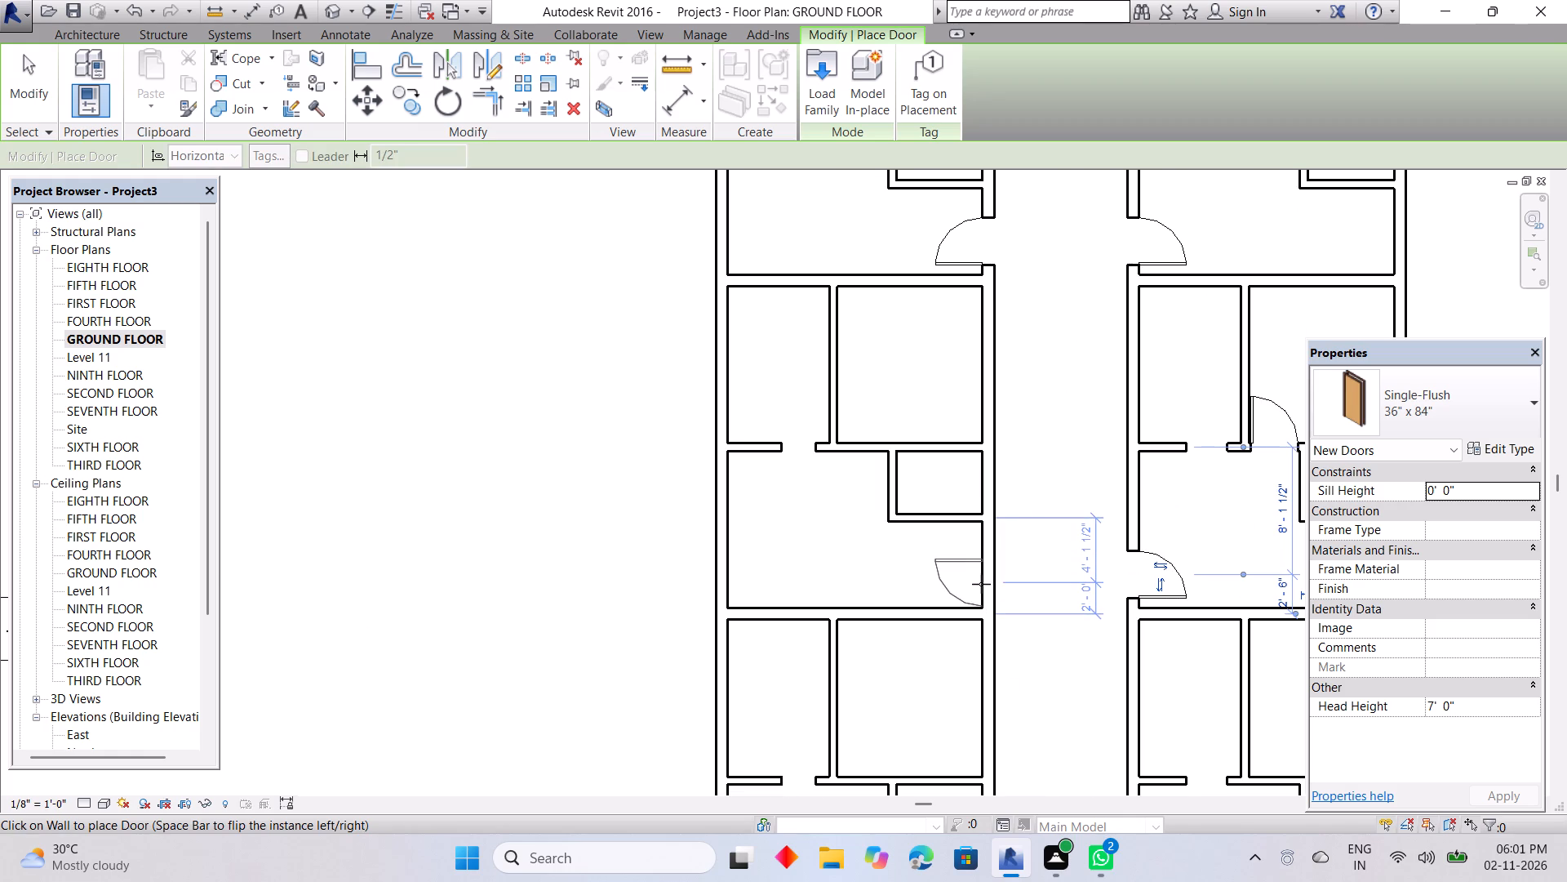
pyautogui.press('space')
pyautogui.click(983, 576)
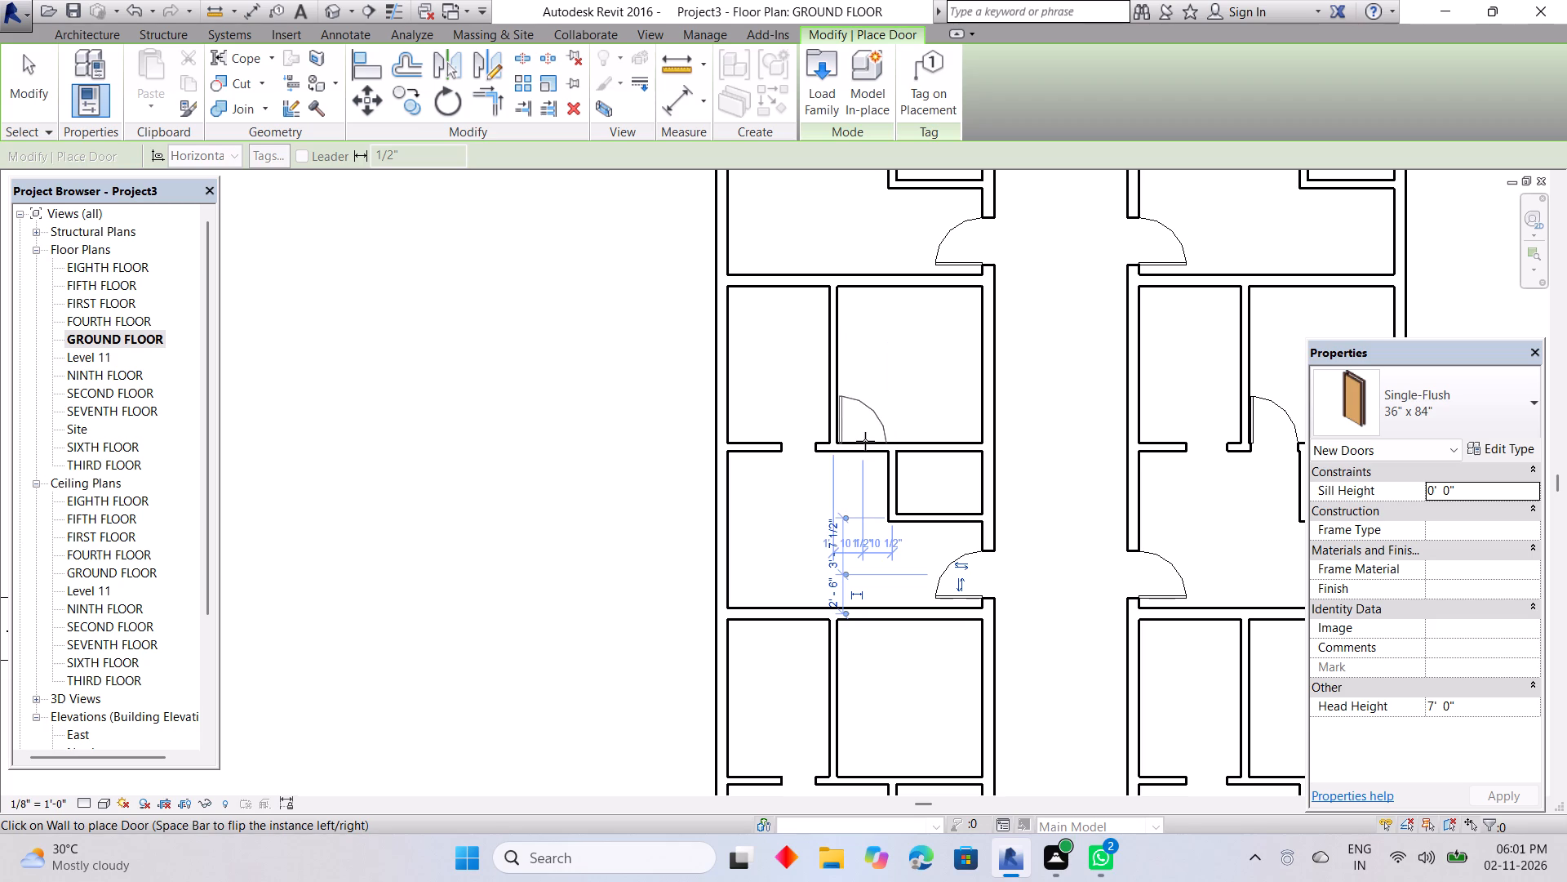
# In the second left-hand unit, place 36" x 84" doors midway between the upper room's wall junctions and about 2' 0" along the small room's upper wall.
pyautogui.press('space')
pyautogui.press('space')
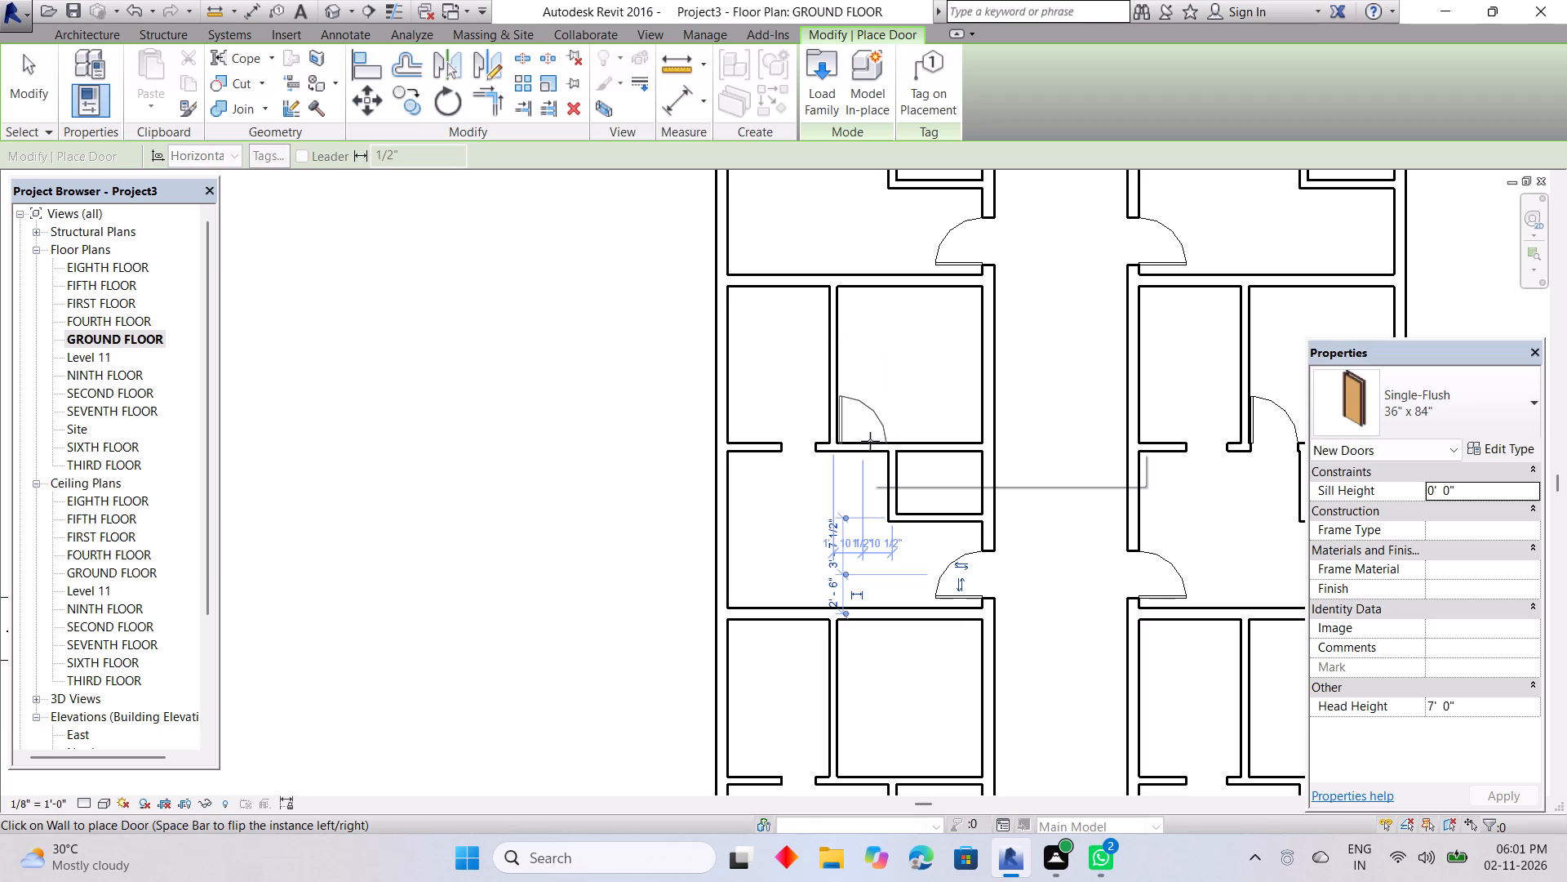
pyautogui.click(862, 441)
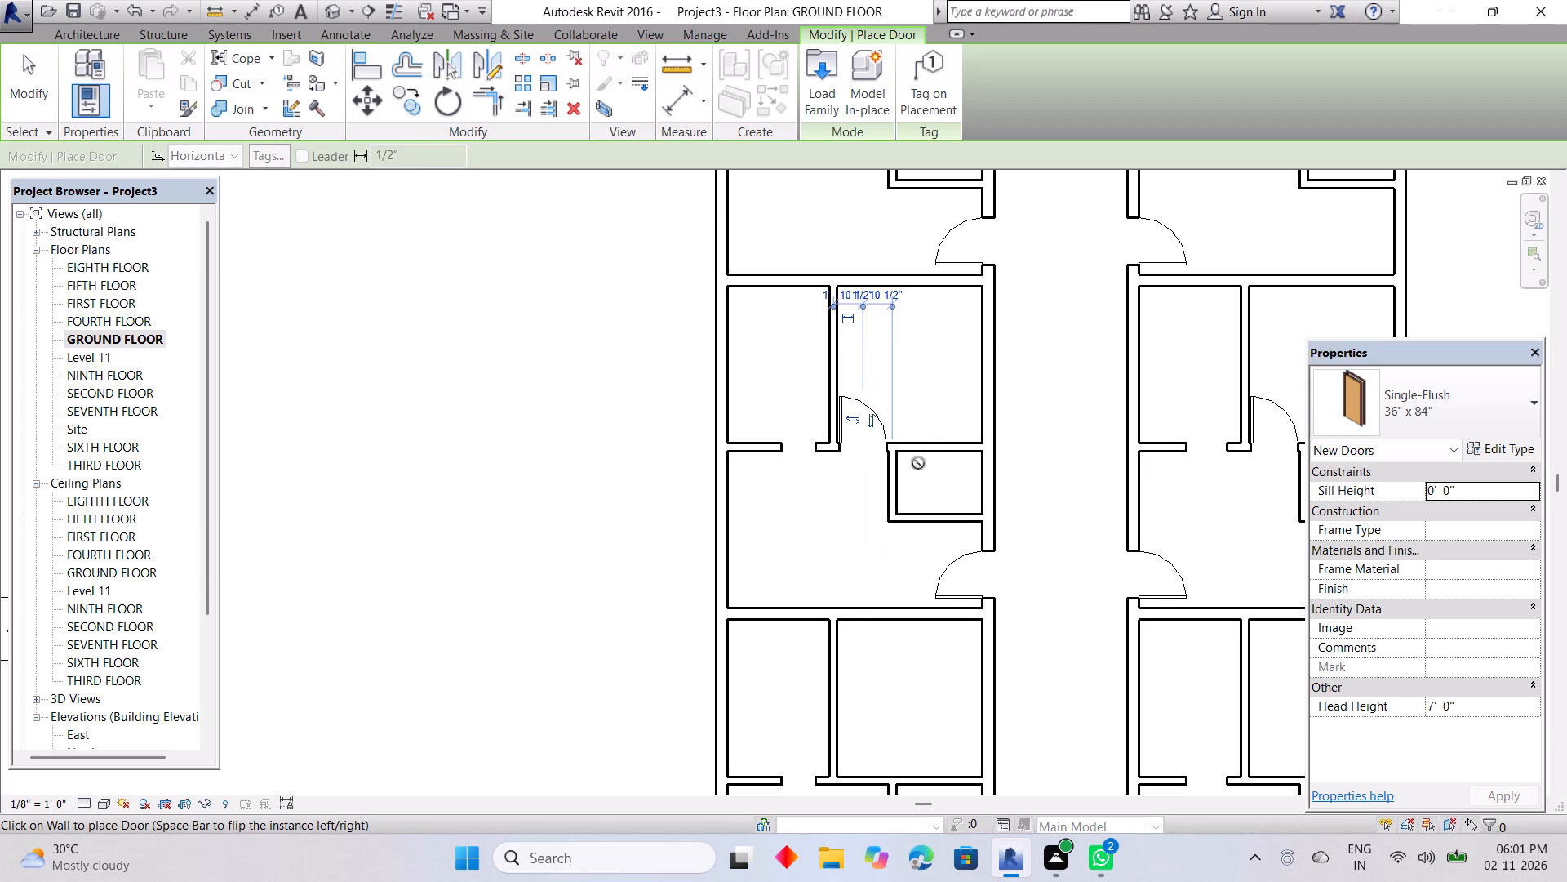
pyautogui.press('space')
pyautogui.click(926, 457)
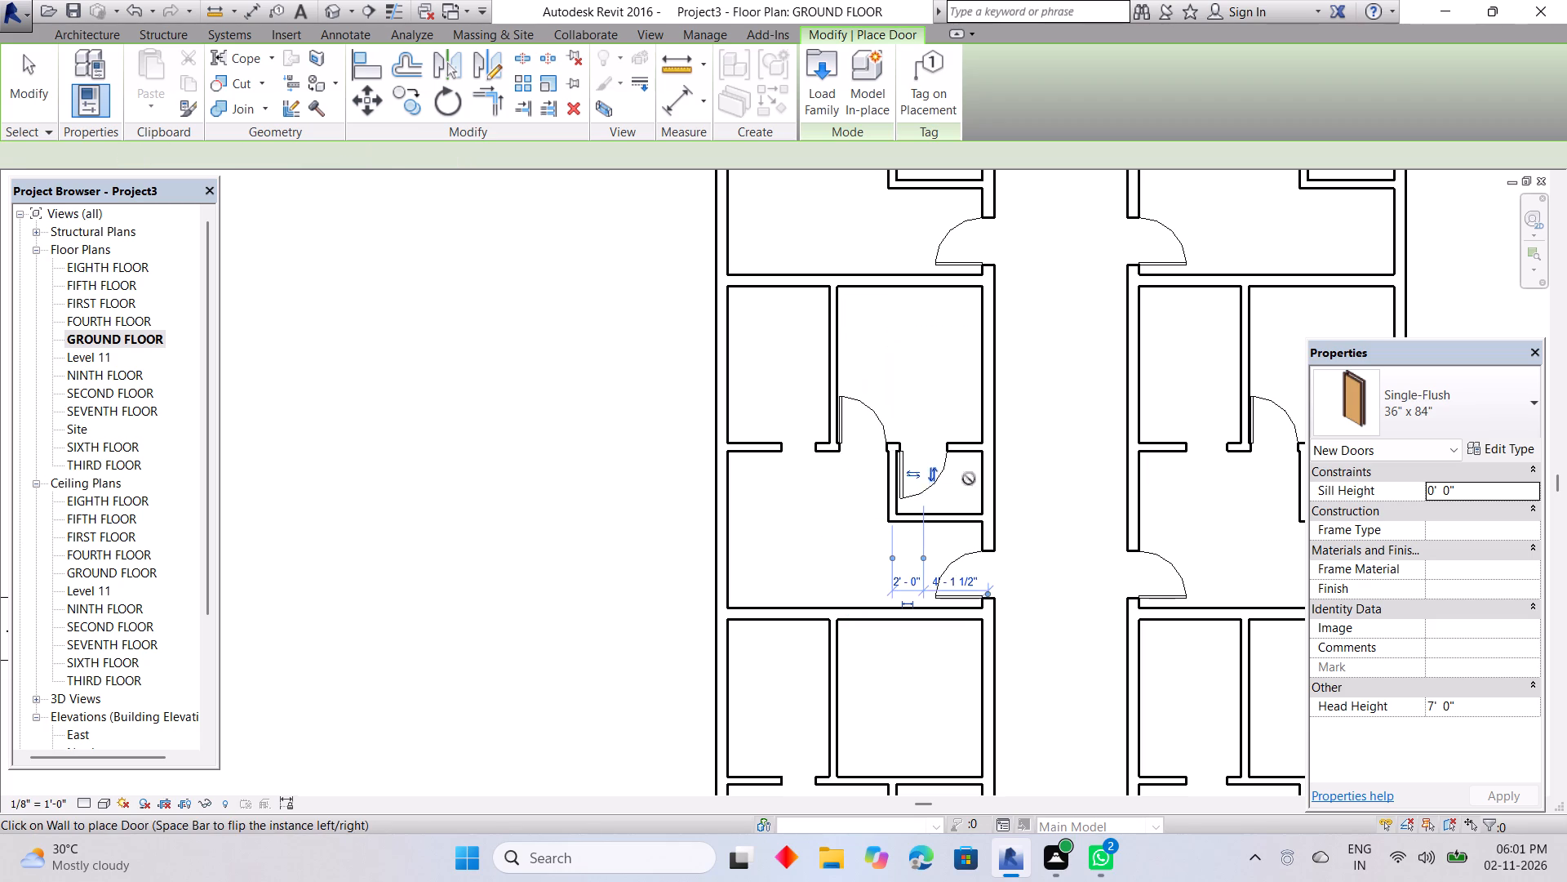
# In the third left-hand unit, place 36" x 84" doors midway between the upper room's wall junctions and about 2' 0" along the small room's upper wall.
pyautogui.scroll(-3, 1082, 536)
pyautogui.moveTo(1079, 559); pyautogui.dragTo(1101, 397, button='middle')
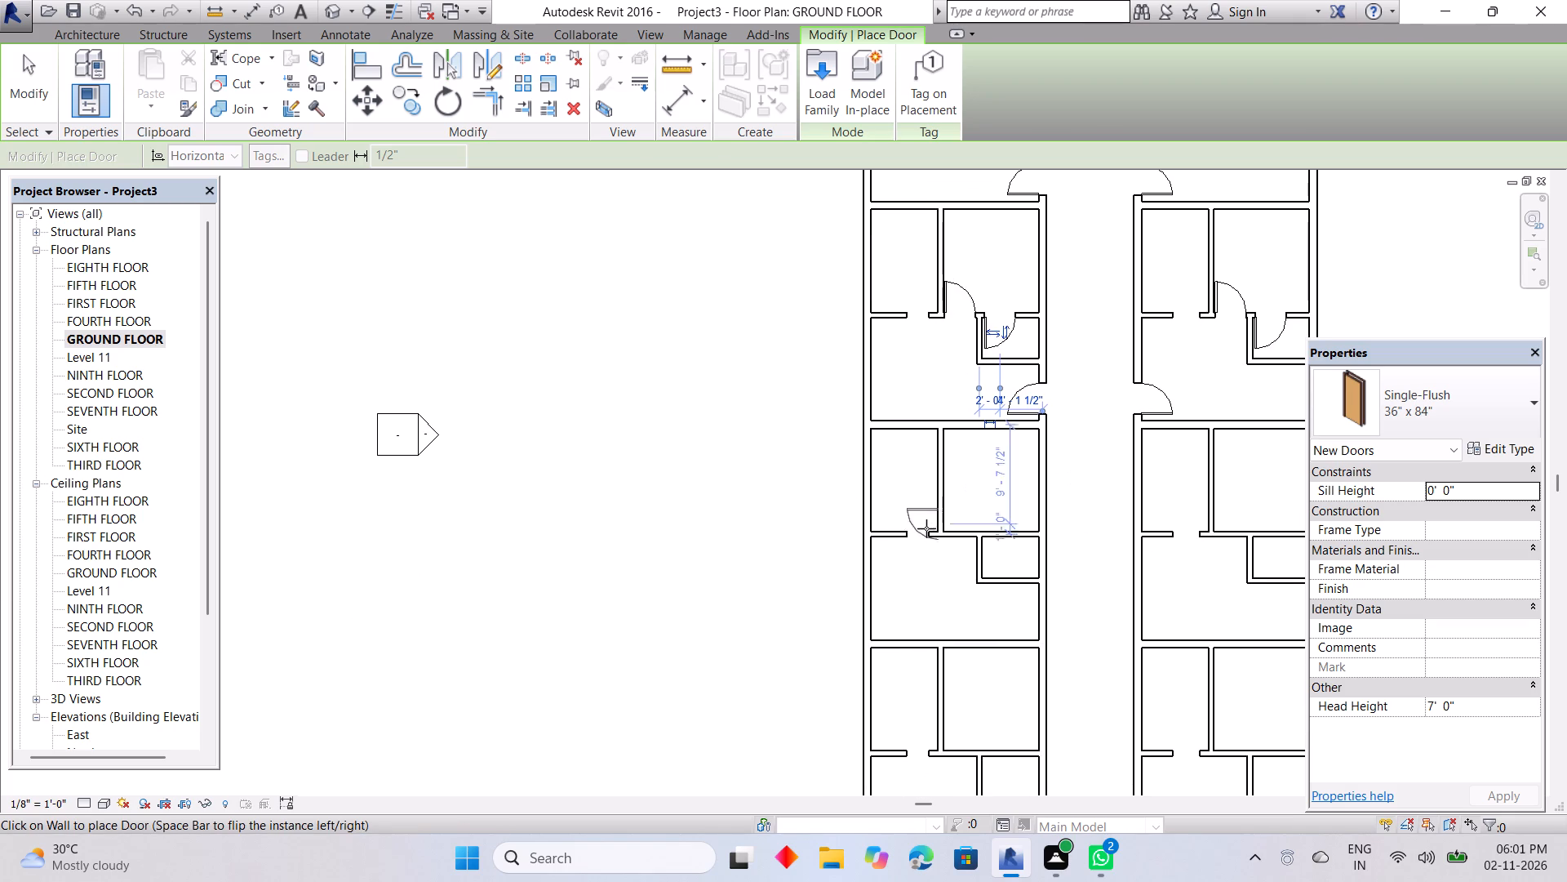
pyautogui.scroll(5, 953, 530)
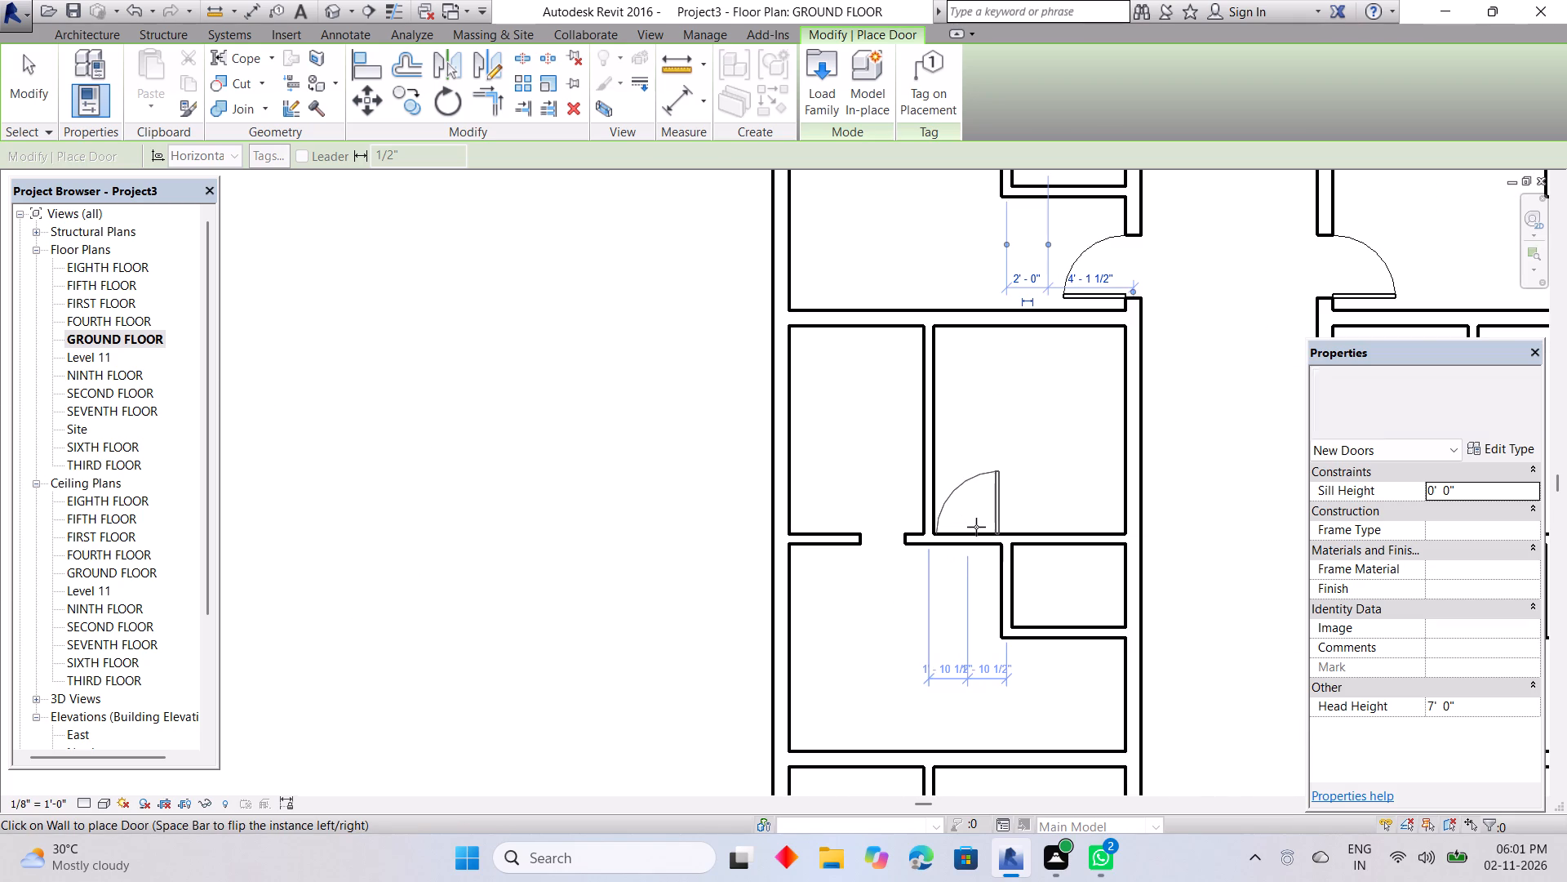
pyautogui.press('space')
pyautogui.click(976, 528)
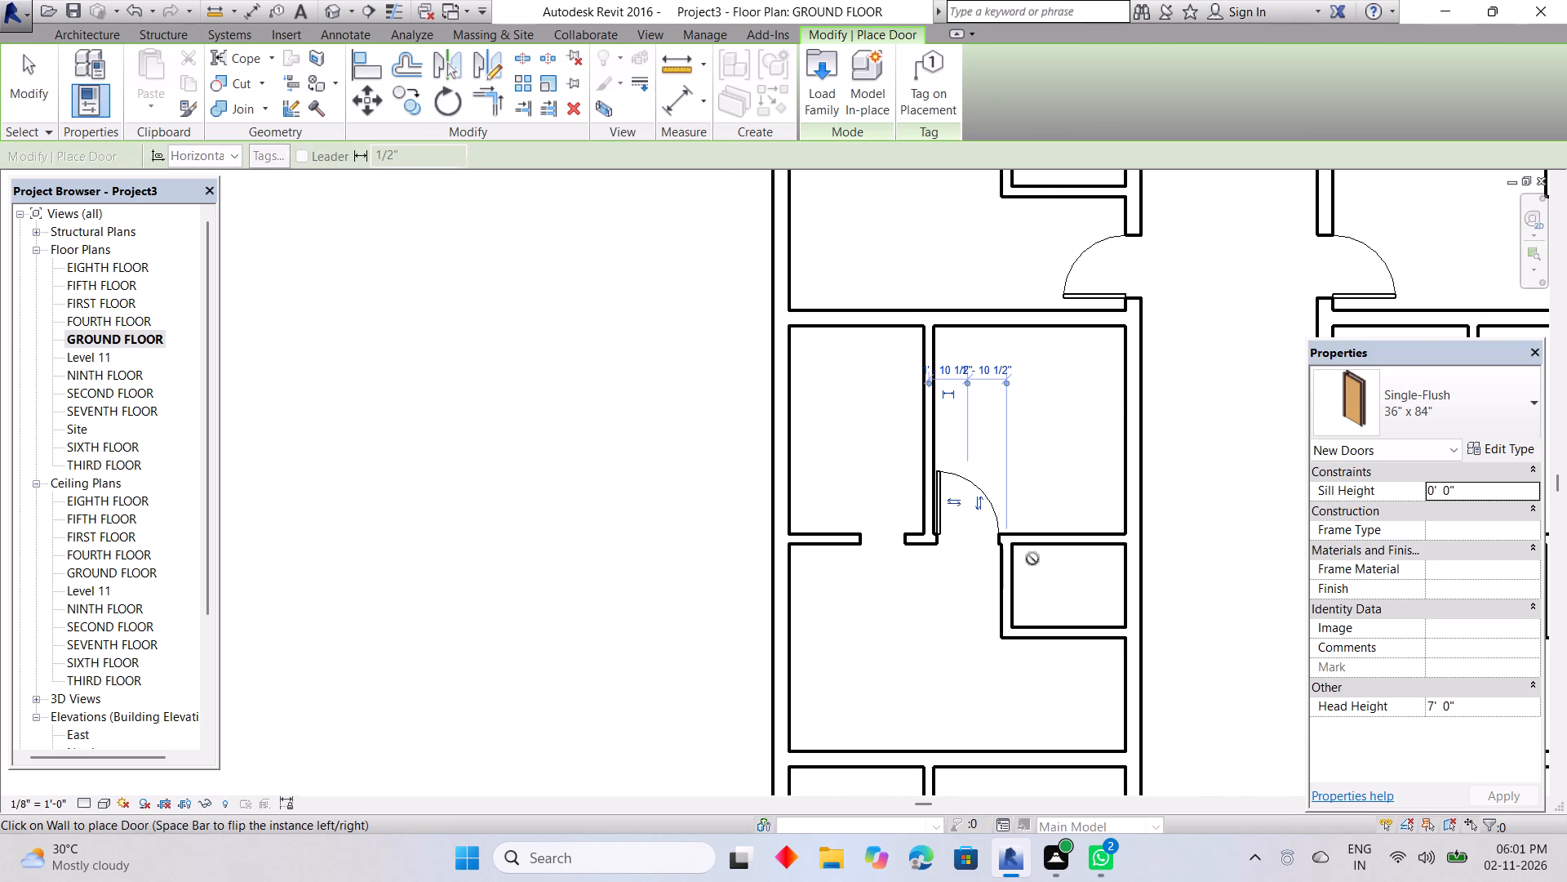
pyautogui.press('space')
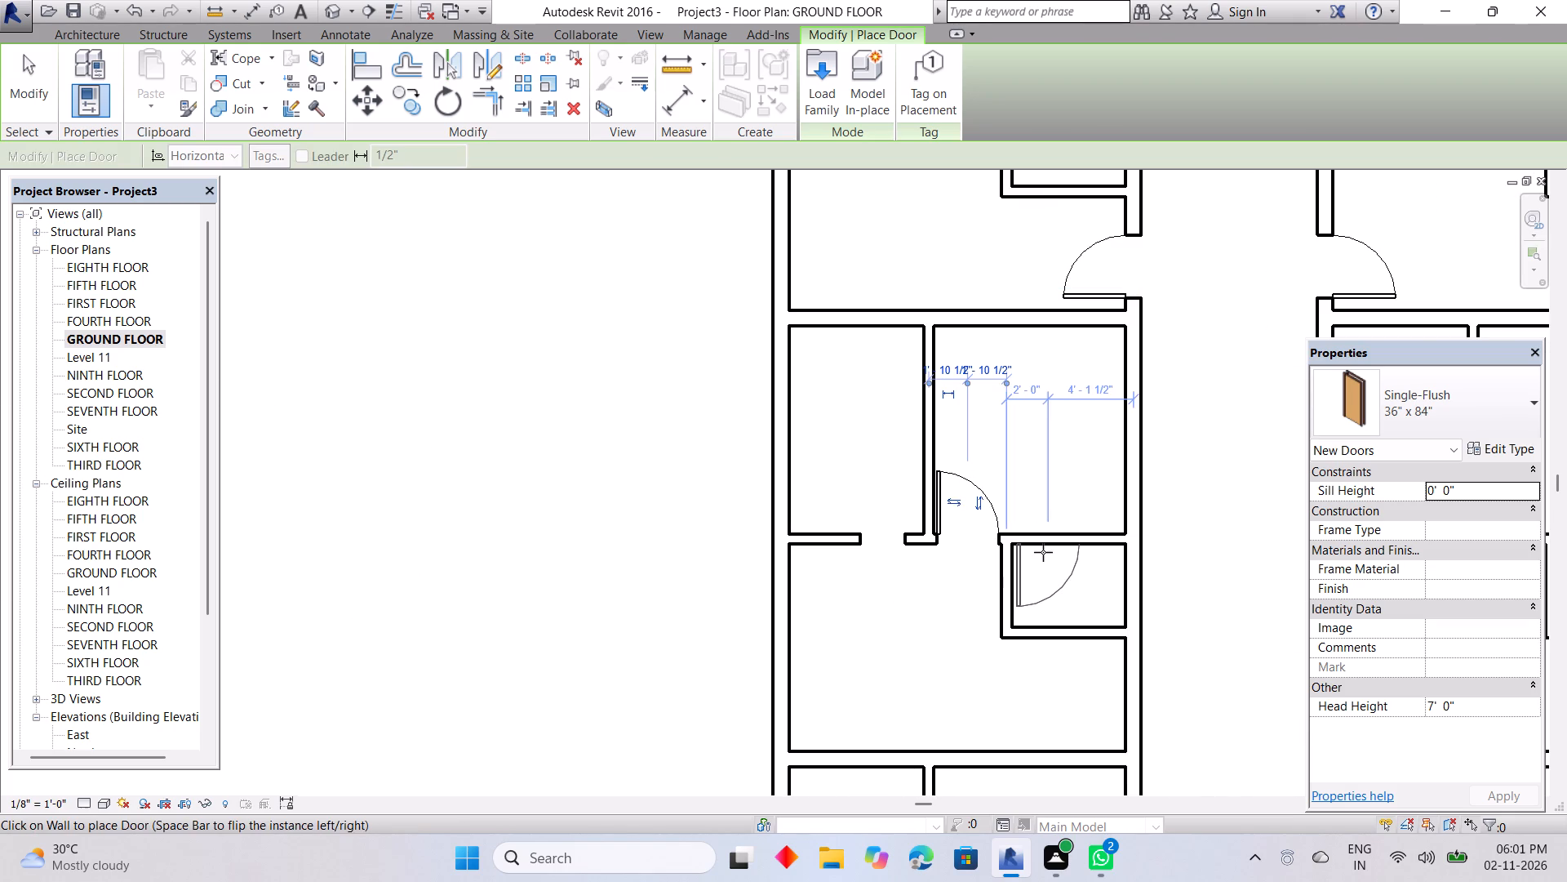
pyautogui.click(1043, 552)
# Place a flipped Single-Flush 36" x 84" door in the third left-hand unit's corridor wall, about 2' 6" above its lower wall, swinging inward.
pyautogui.scroll(-3, 1063, 622)
pyautogui.moveTo(1059, 629); pyautogui.dragTo(1070, 508, button='middle')
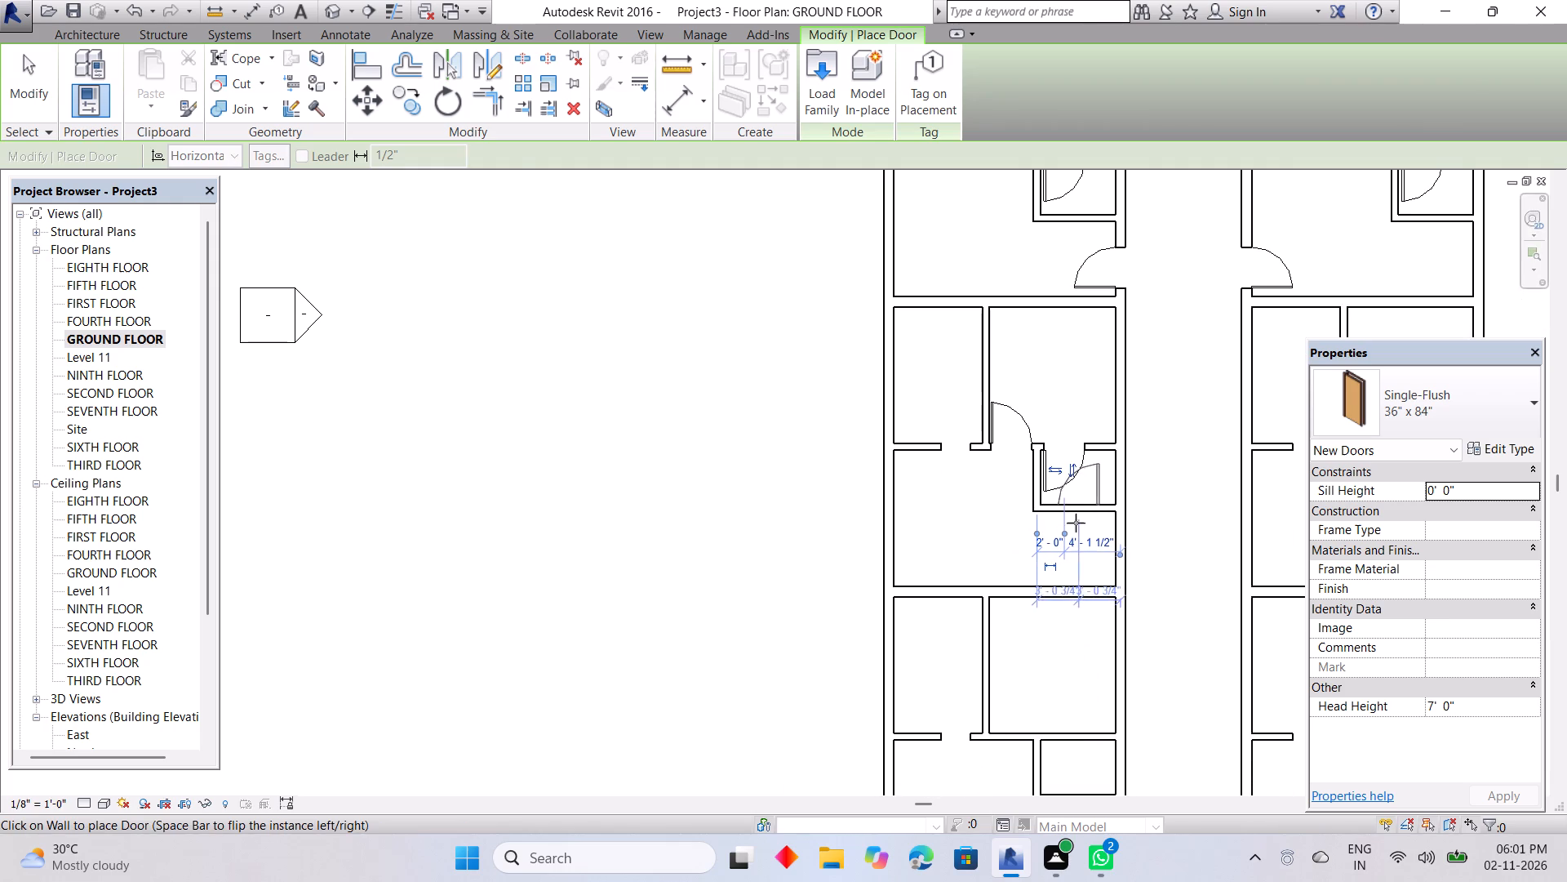
pyautogui.press('space')
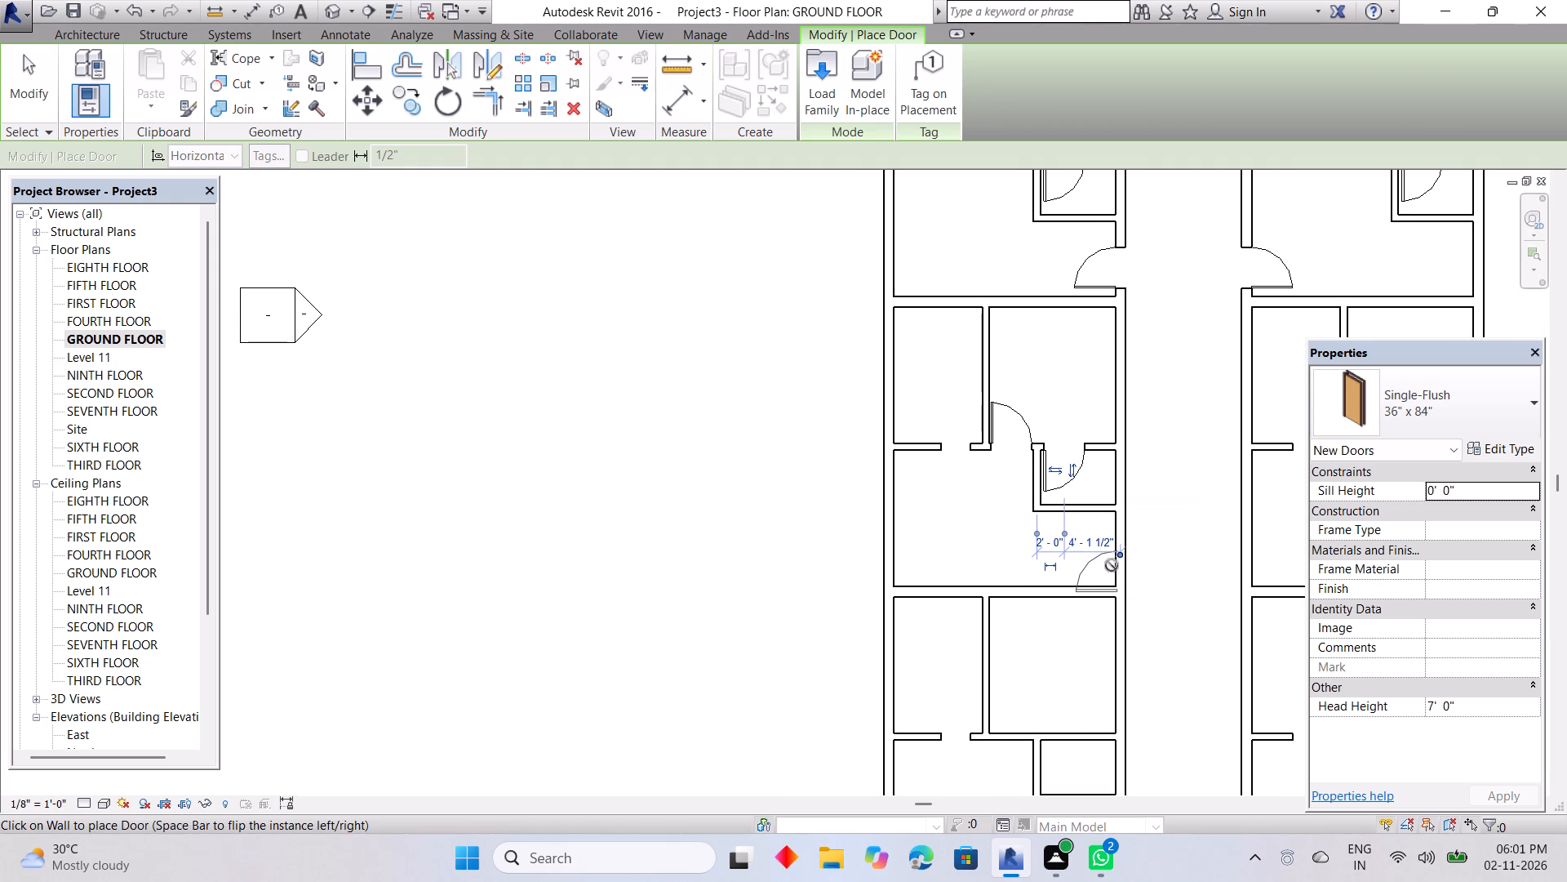
pyautogui.scroll(4, 1112, 563)
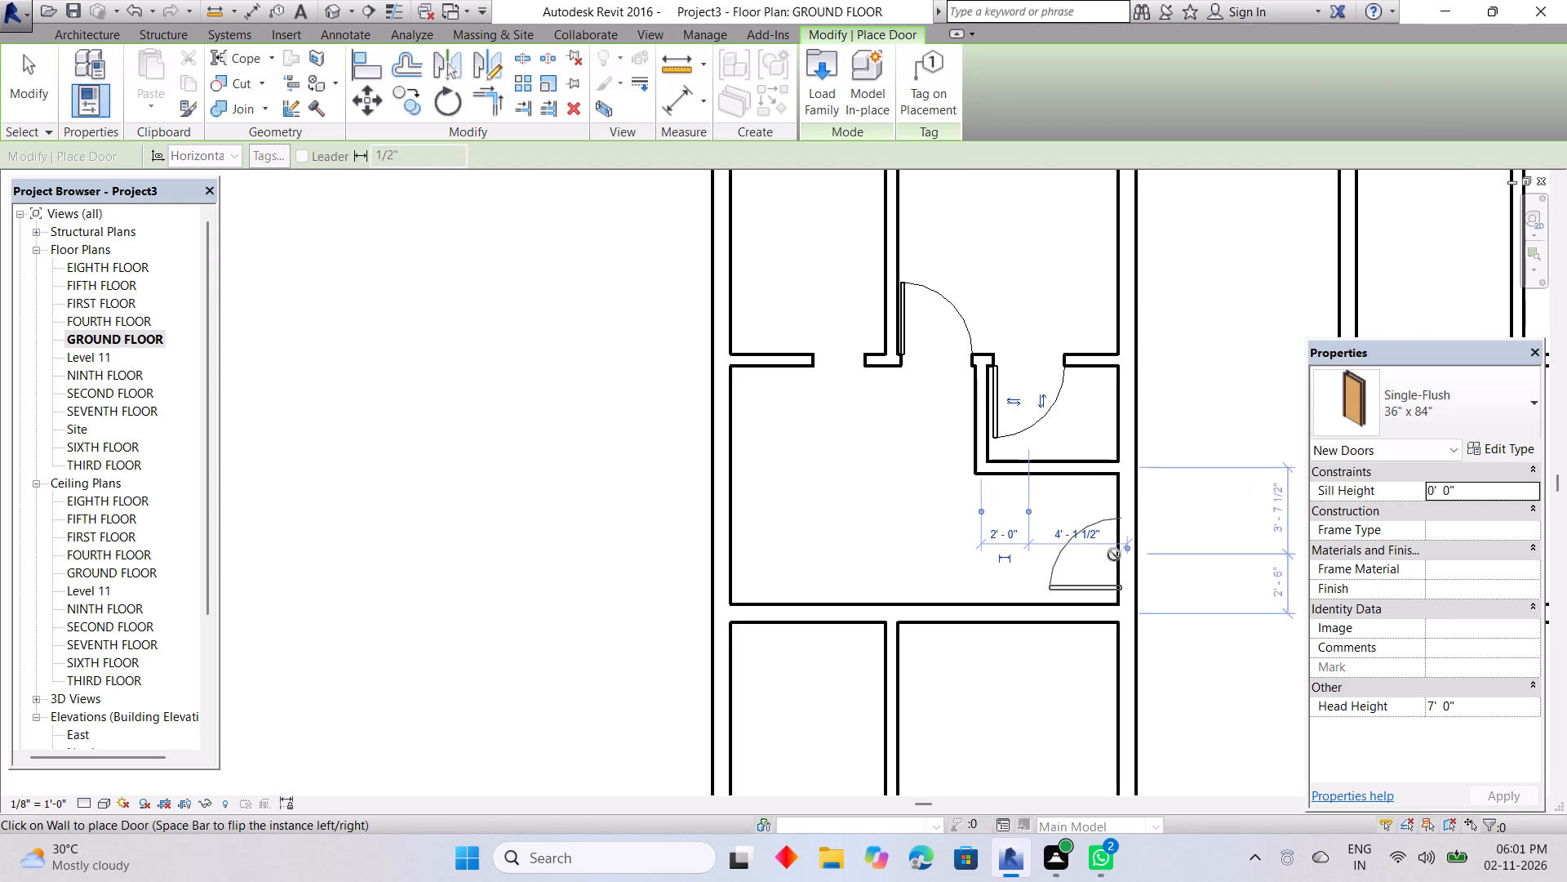
pyautogui.click(1115, 550)
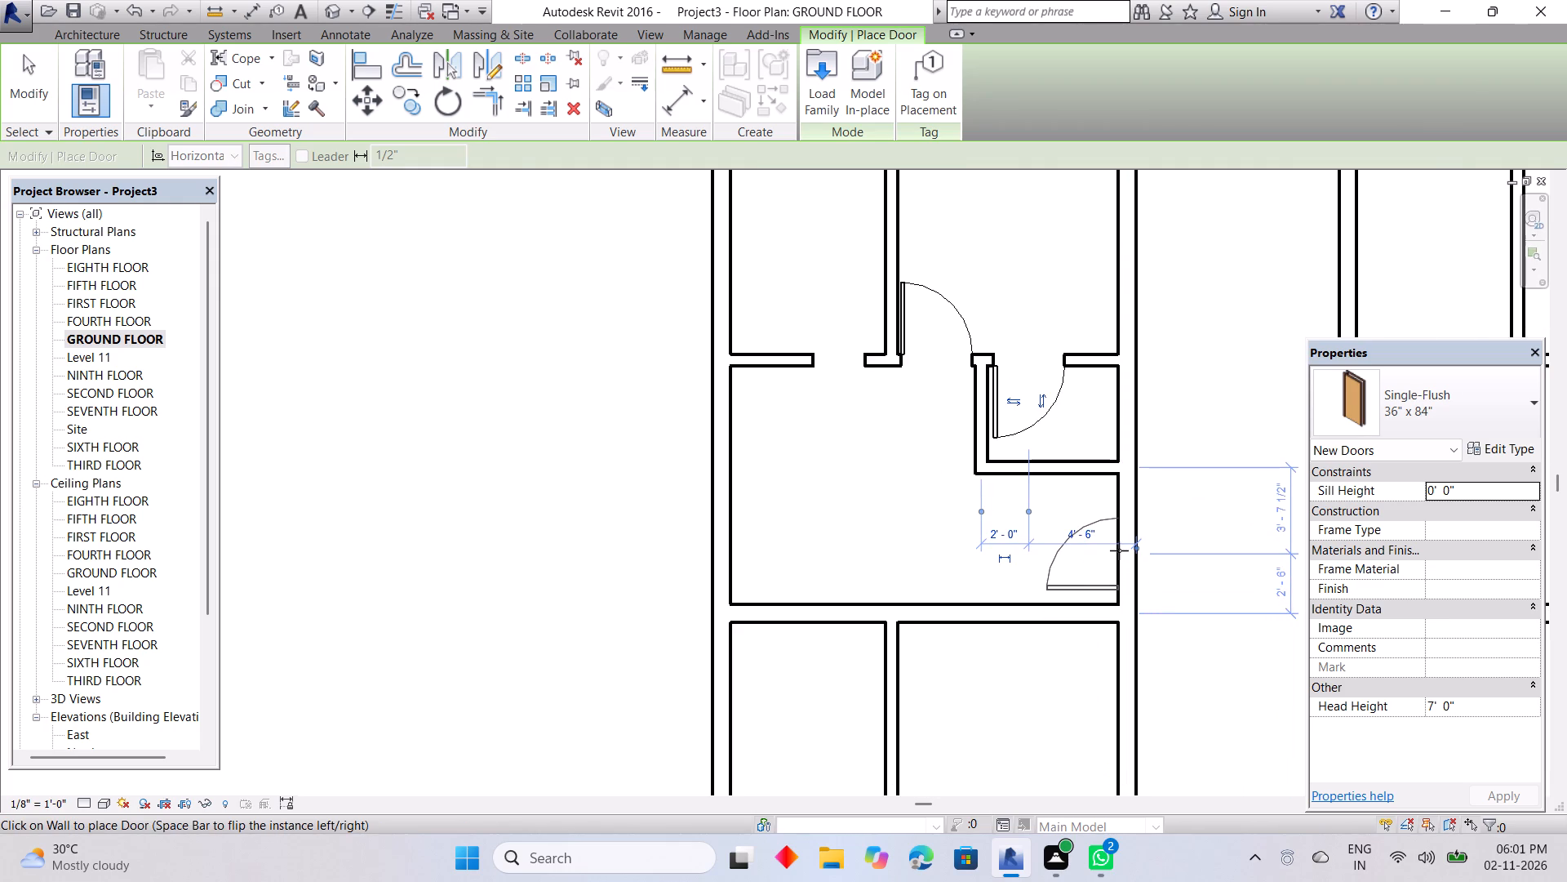
pyautogui.click(1119, 551)
# In the lowest left-hand unit, place 36" x 84" doors midway between the upper room's wall junctions and about 2' 0" along the small room's upper wall.
pyautogui.scroll(-4, 1156, 559)
pyautogui.moveTo(1161, 588); pyautogui.dragTo(1093, 436, button='middle')
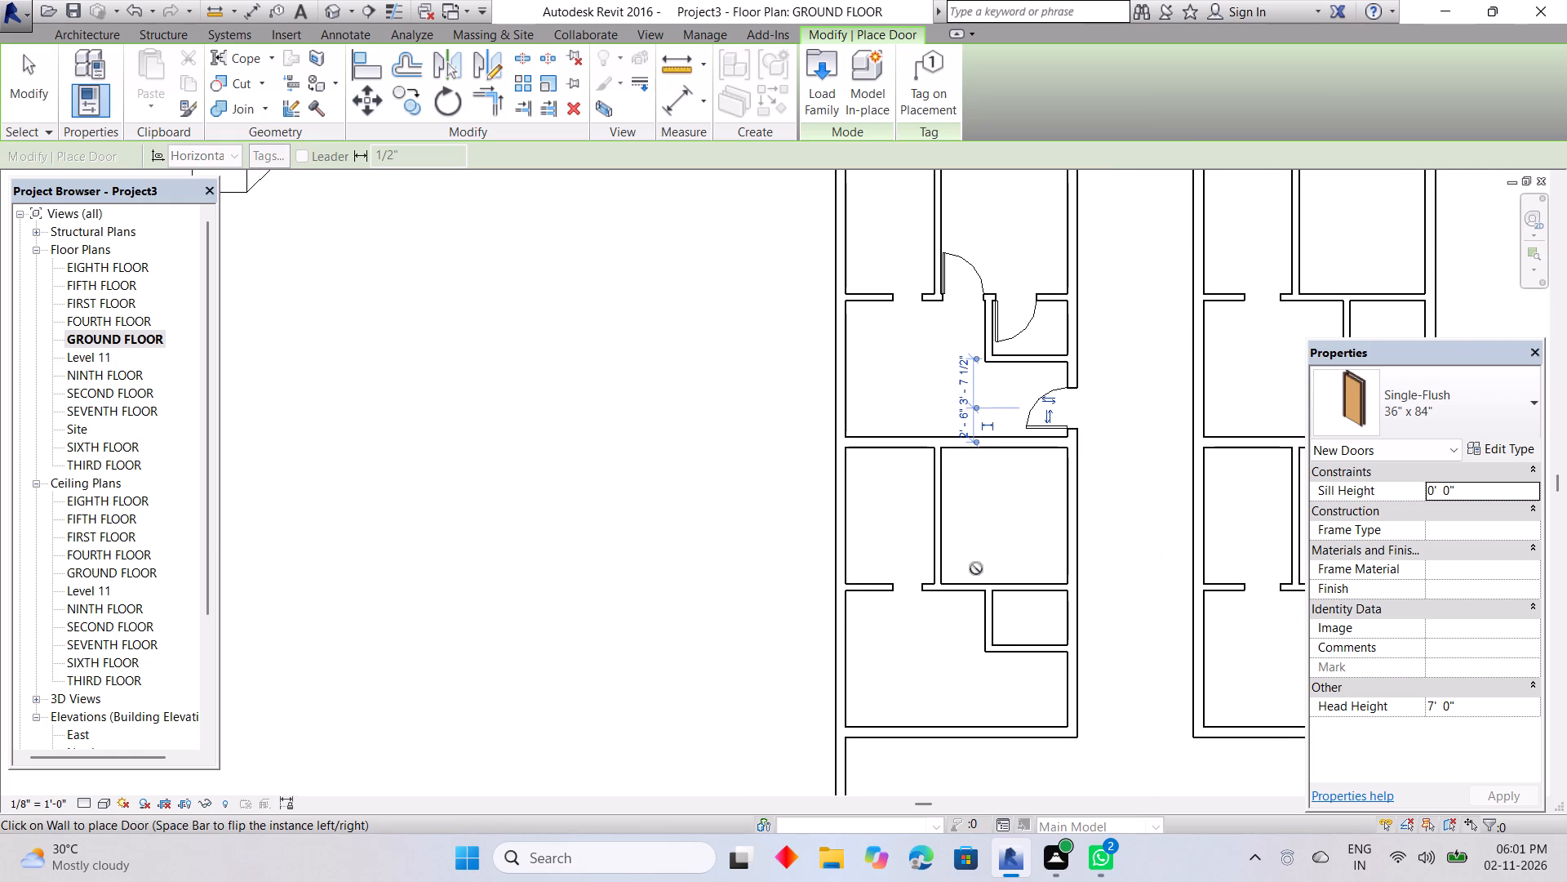
pyautogui.scroll(6, 975, 569)
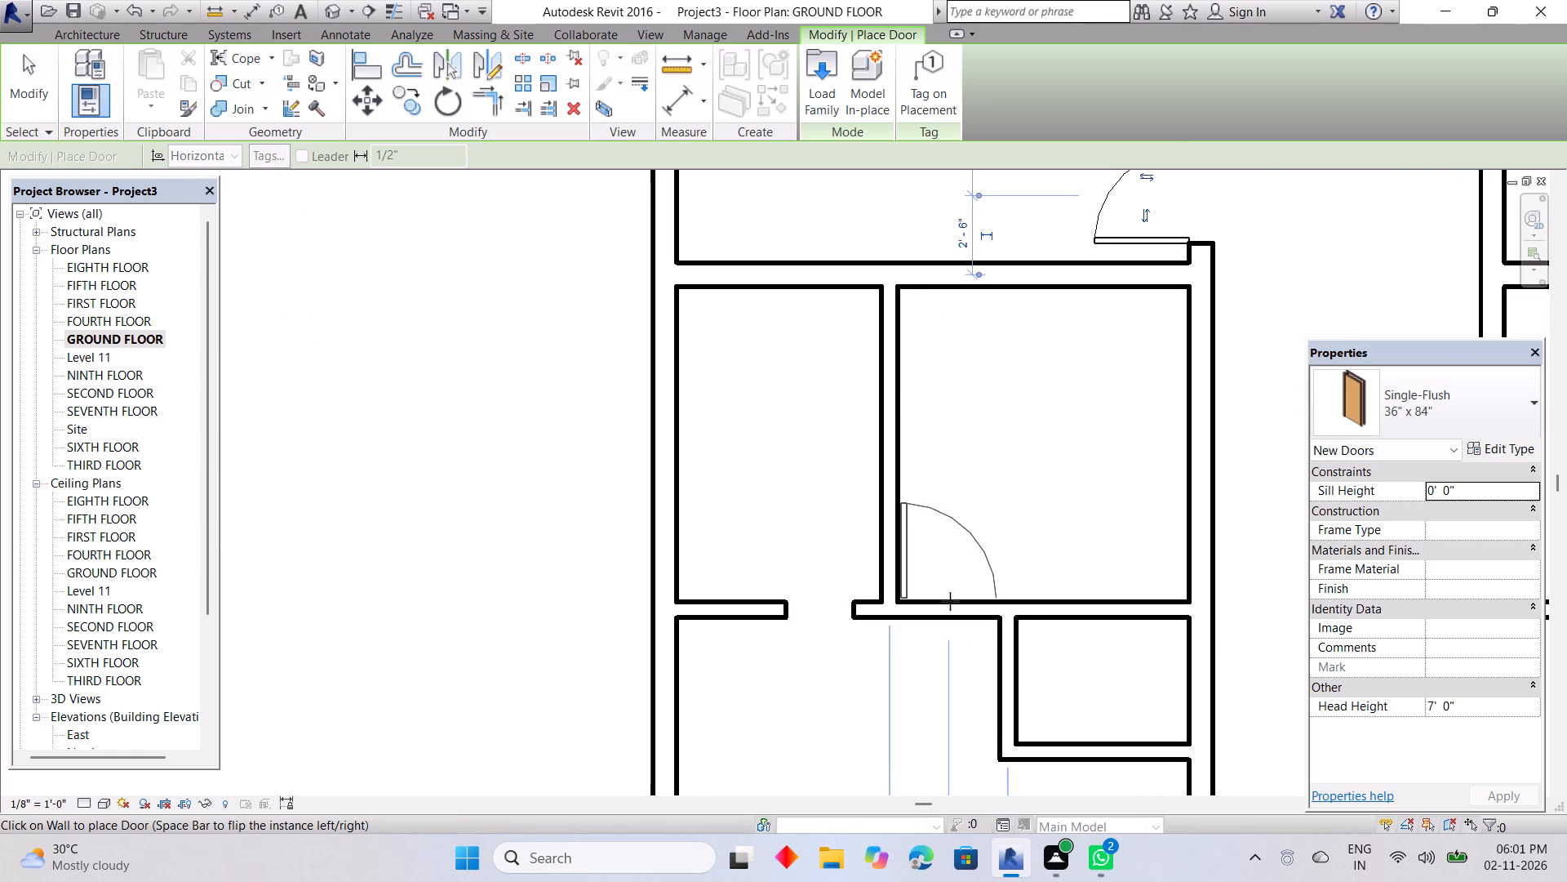
pyautogui.click(950, 601)
pyautogui.press('space')
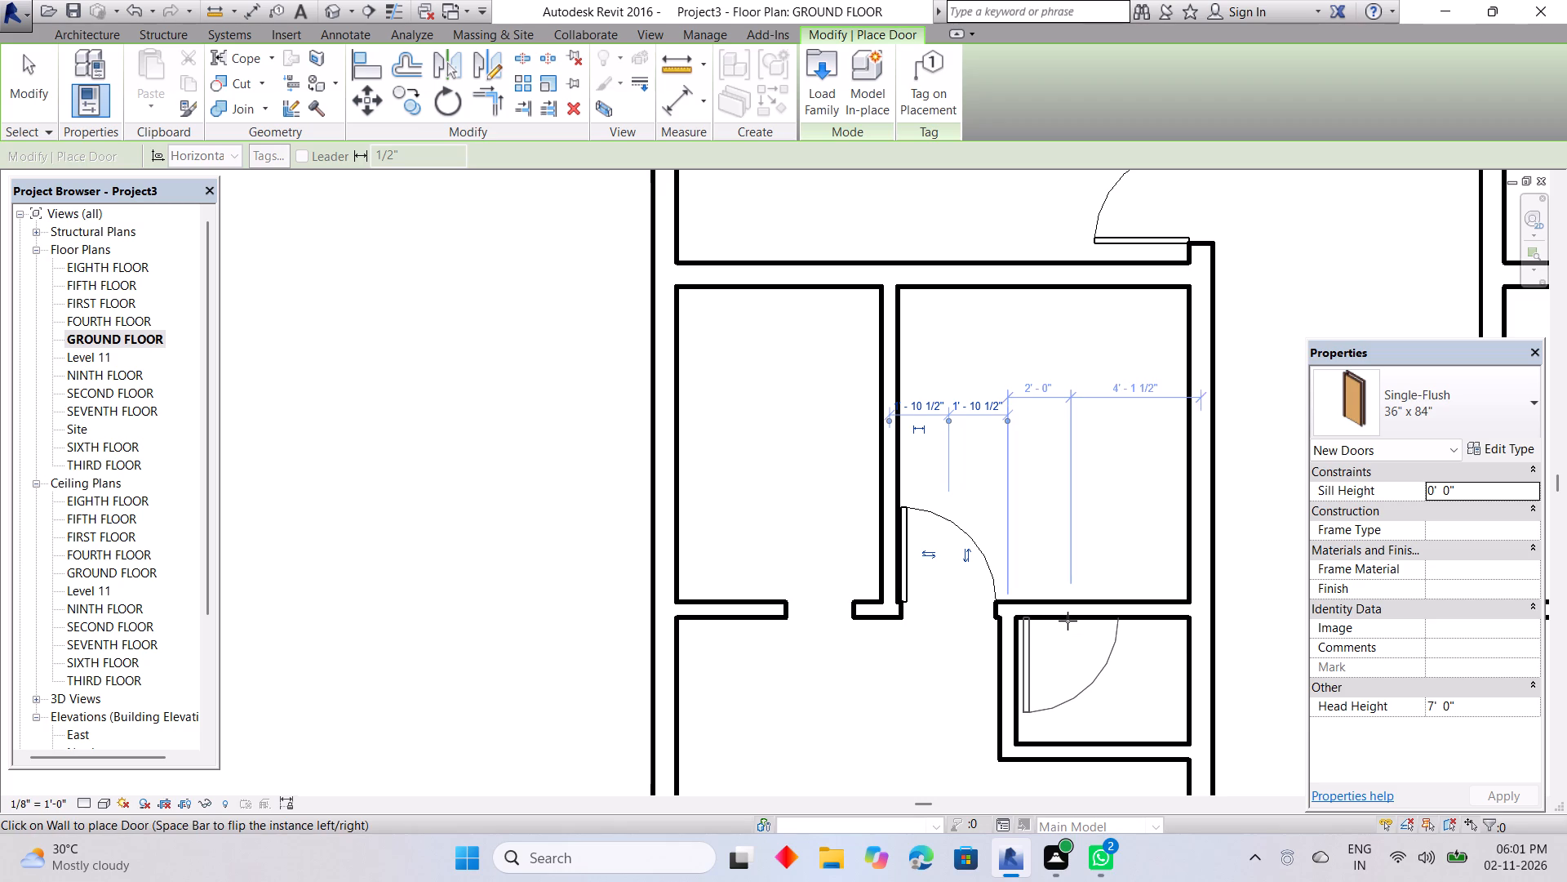
pyautogui.click(1068, 621)
# Place inward-swinging Single-Flush 36" x 84" doors in both lowest units' corridor walls, left-hand and right-hand, each about 2' 6" above the unit's lower wall.
pyautogui.scroll(-4, 1112, 646)
pyautogui.moveTo(1103, 670); pyautogui.dragTo(1089, 474, button='middle')
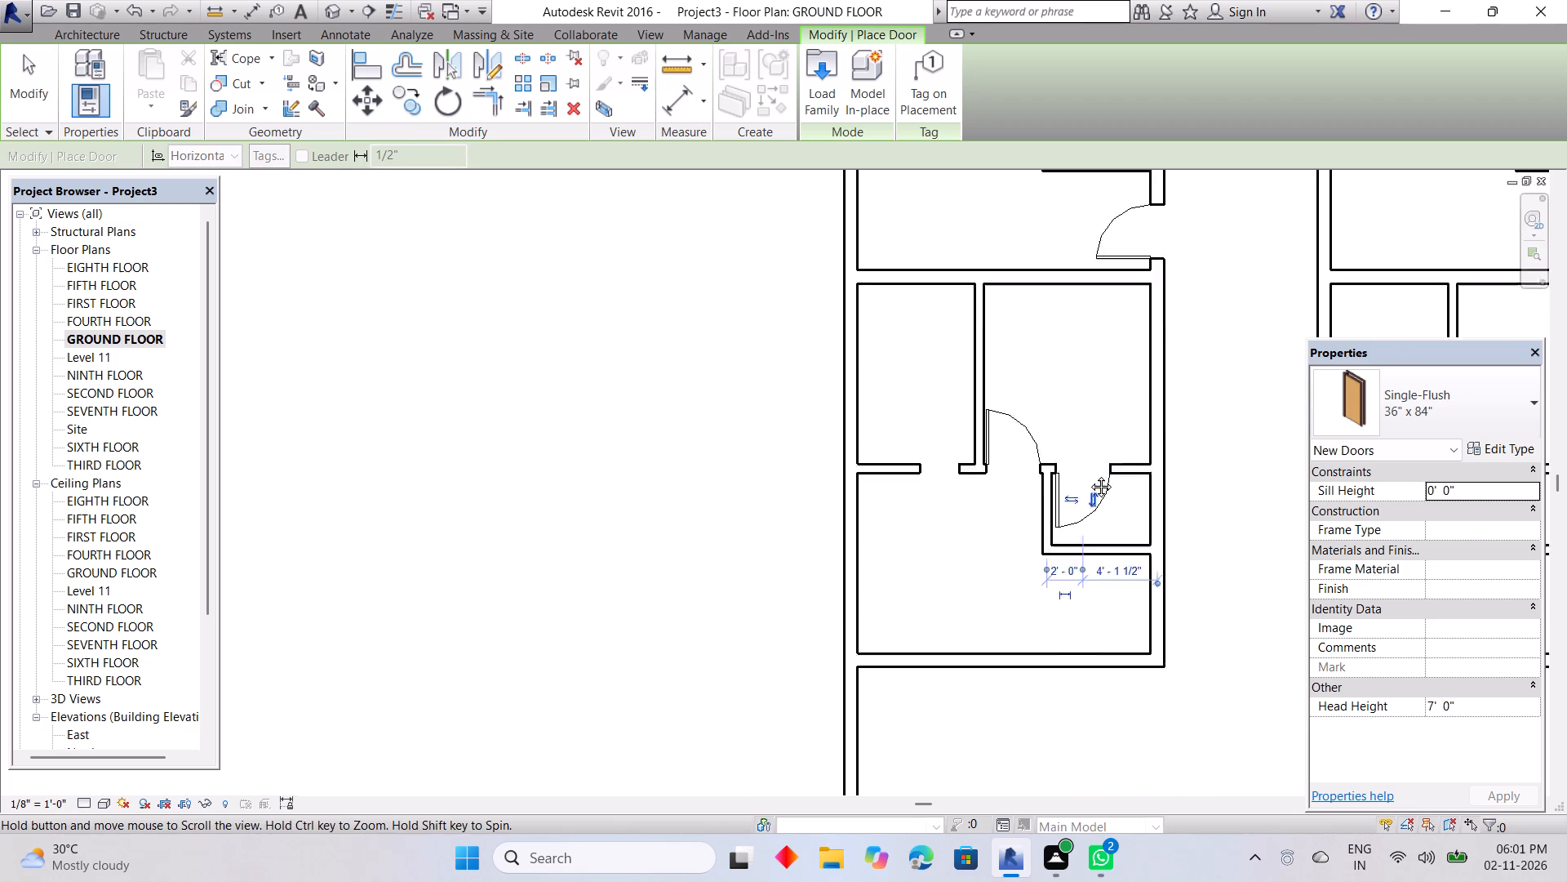
pyautogui.moveTo(1089, 474); pyautogui.dragTo(1068, 372, button='middle')
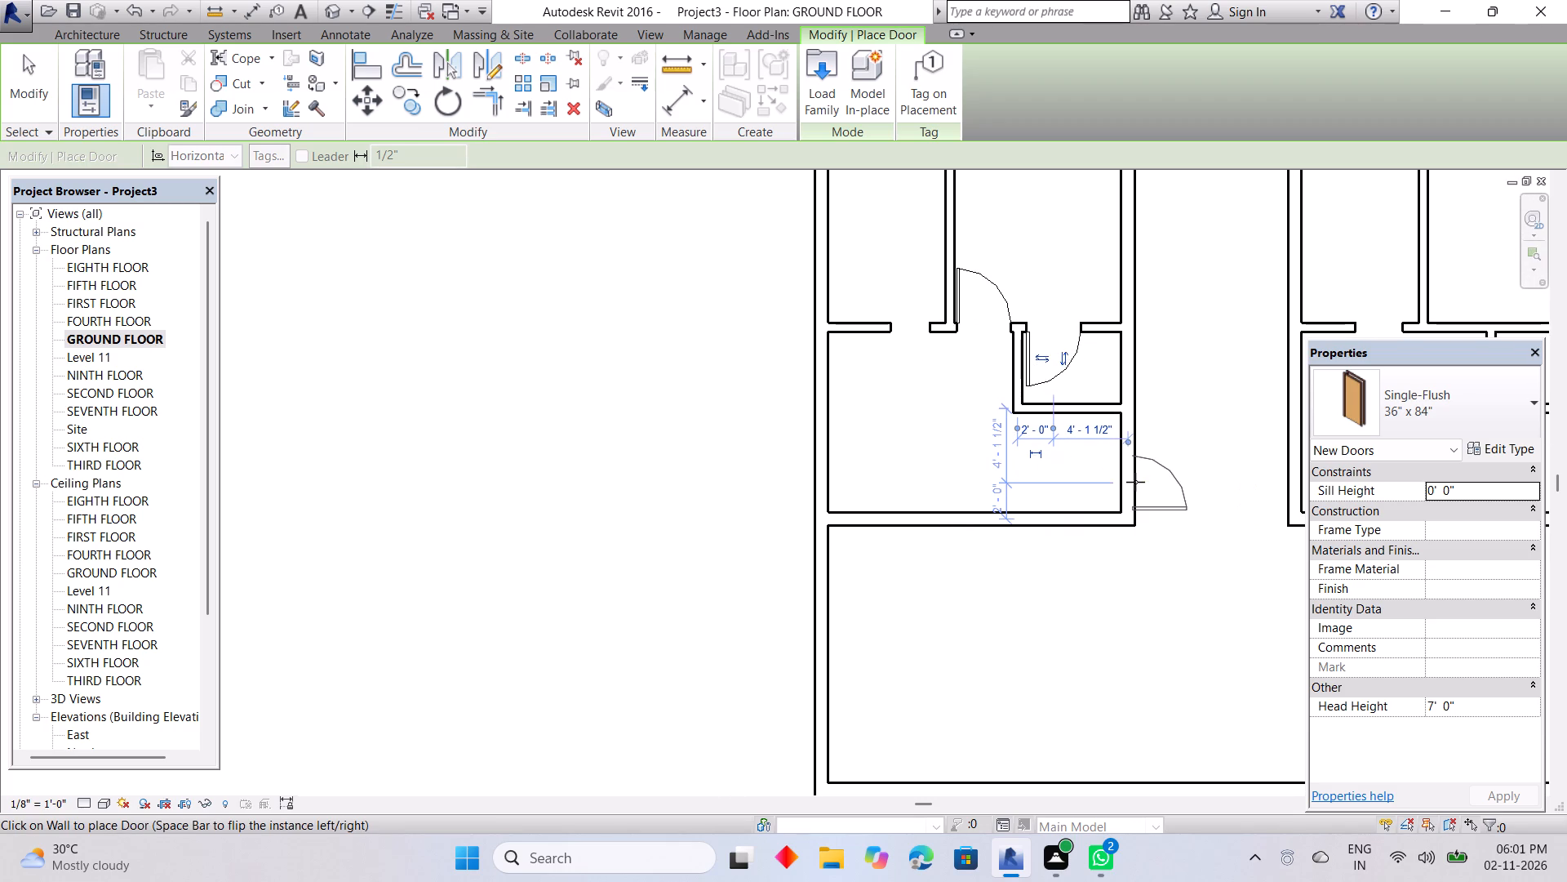
pyautogui.press('space')
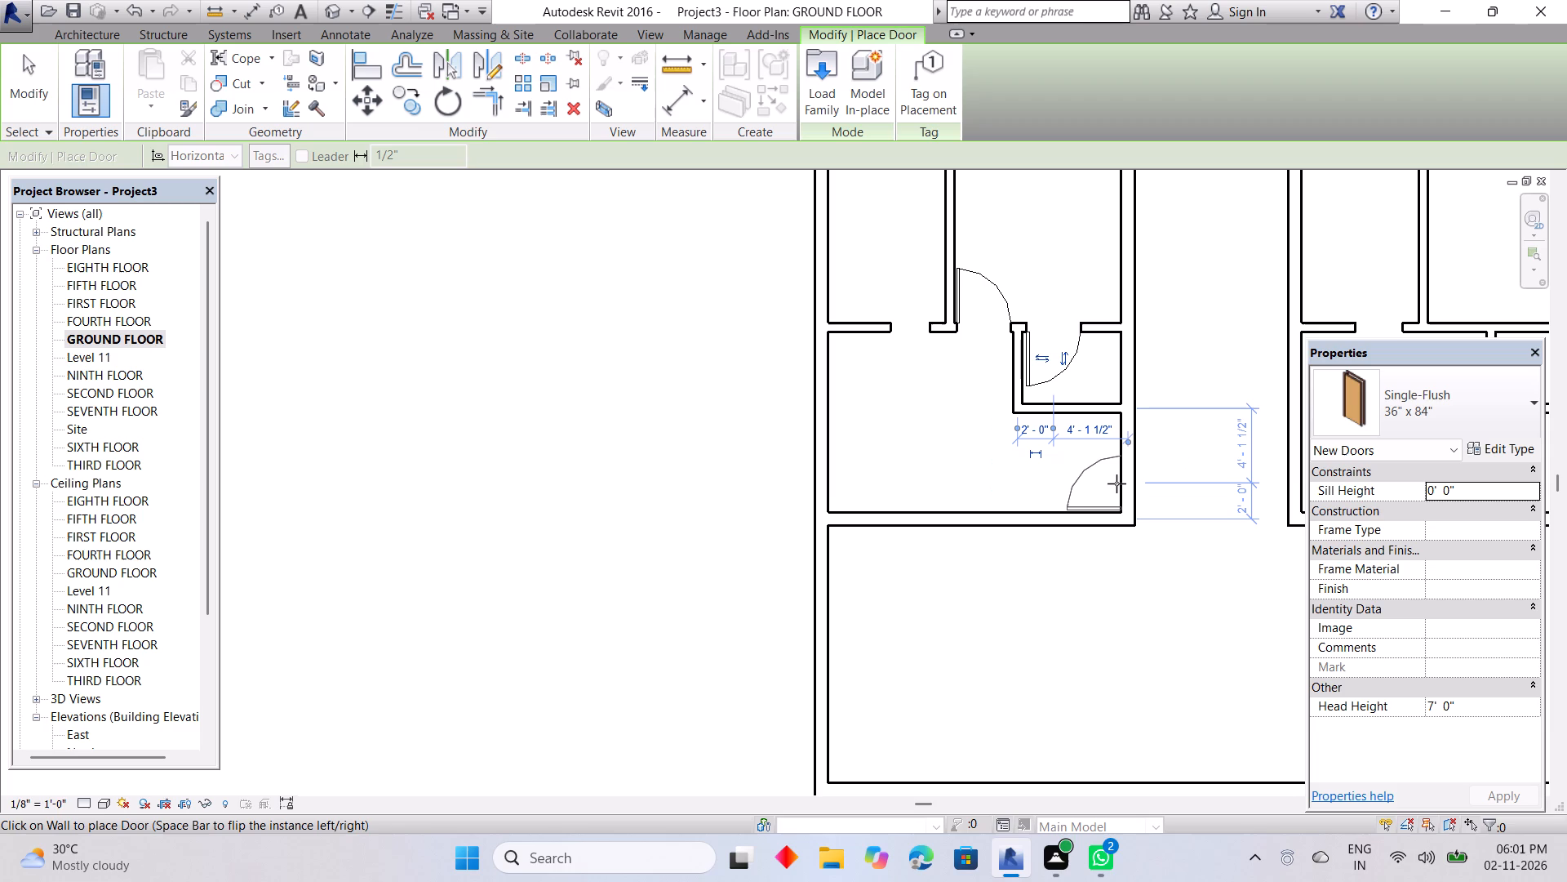
pyautogui.click(1119, 477)
pyautogui.moveTo(1162, 495); pyautogui.dragTo(1156, 495, button='middle')
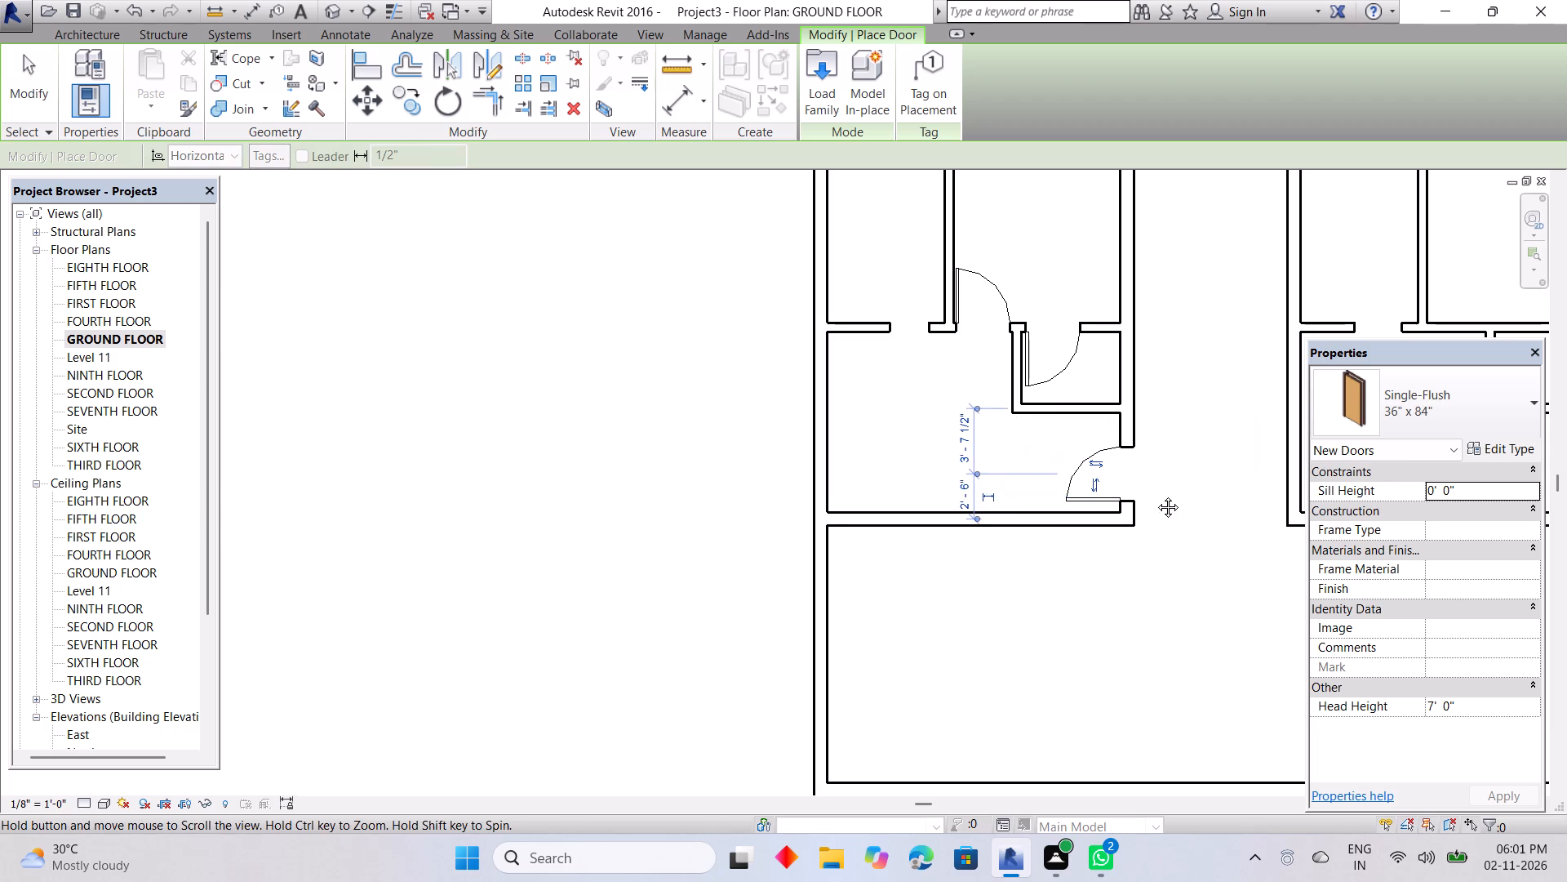
pyautogui.moveTo(1156, 495); pyautogui.dragTo(859, 567, button='middle')
pyautogui.press('space')
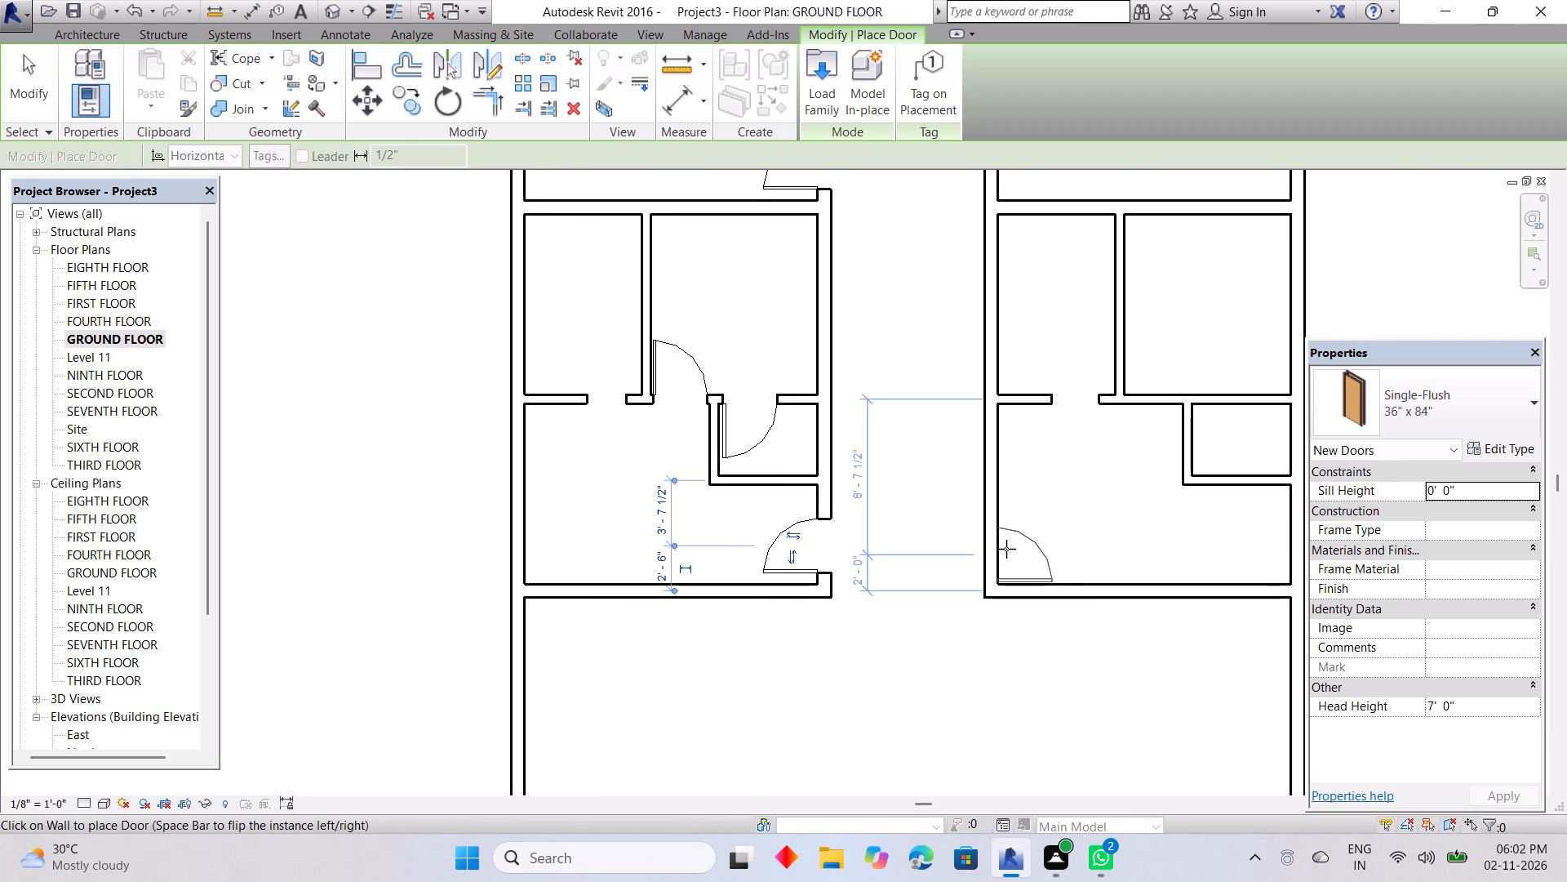
pyautogui.click(1006, 548)
# In the lowest right-hand unit, place 36" x 84" doors midway between the upper room's wall junctions and about 2' 0" along the small room's upper wall.
pyautogui.moveTo(1086, 507); pyautogui.dragTo(1081, 520, button='middle')
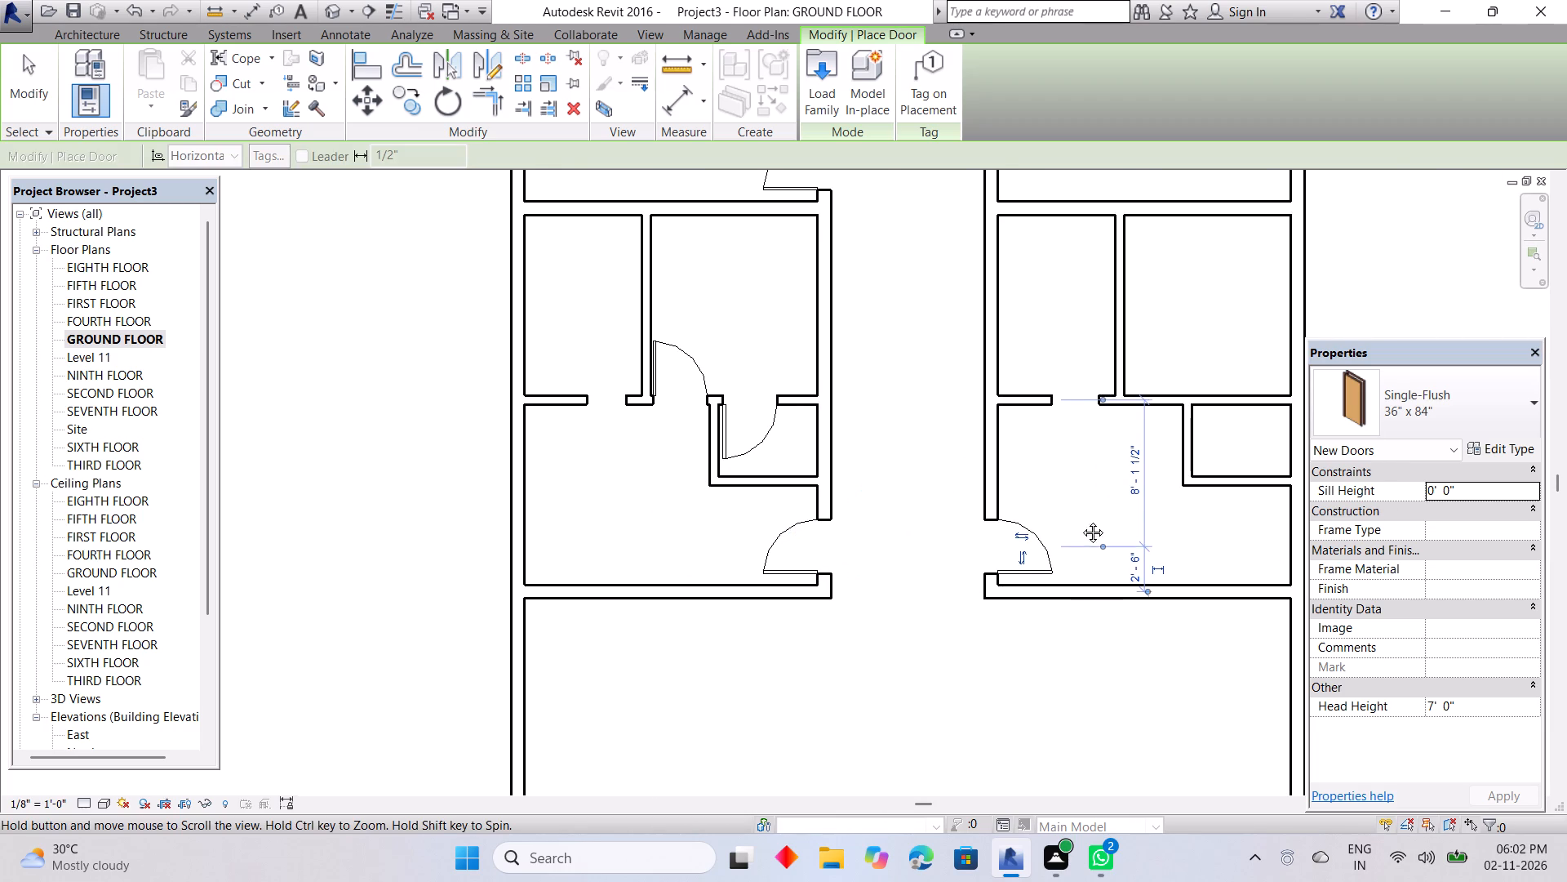
pyautogui.moveTo(1081, 520); pyautogui.dragTo(1016, 635, button='middle')
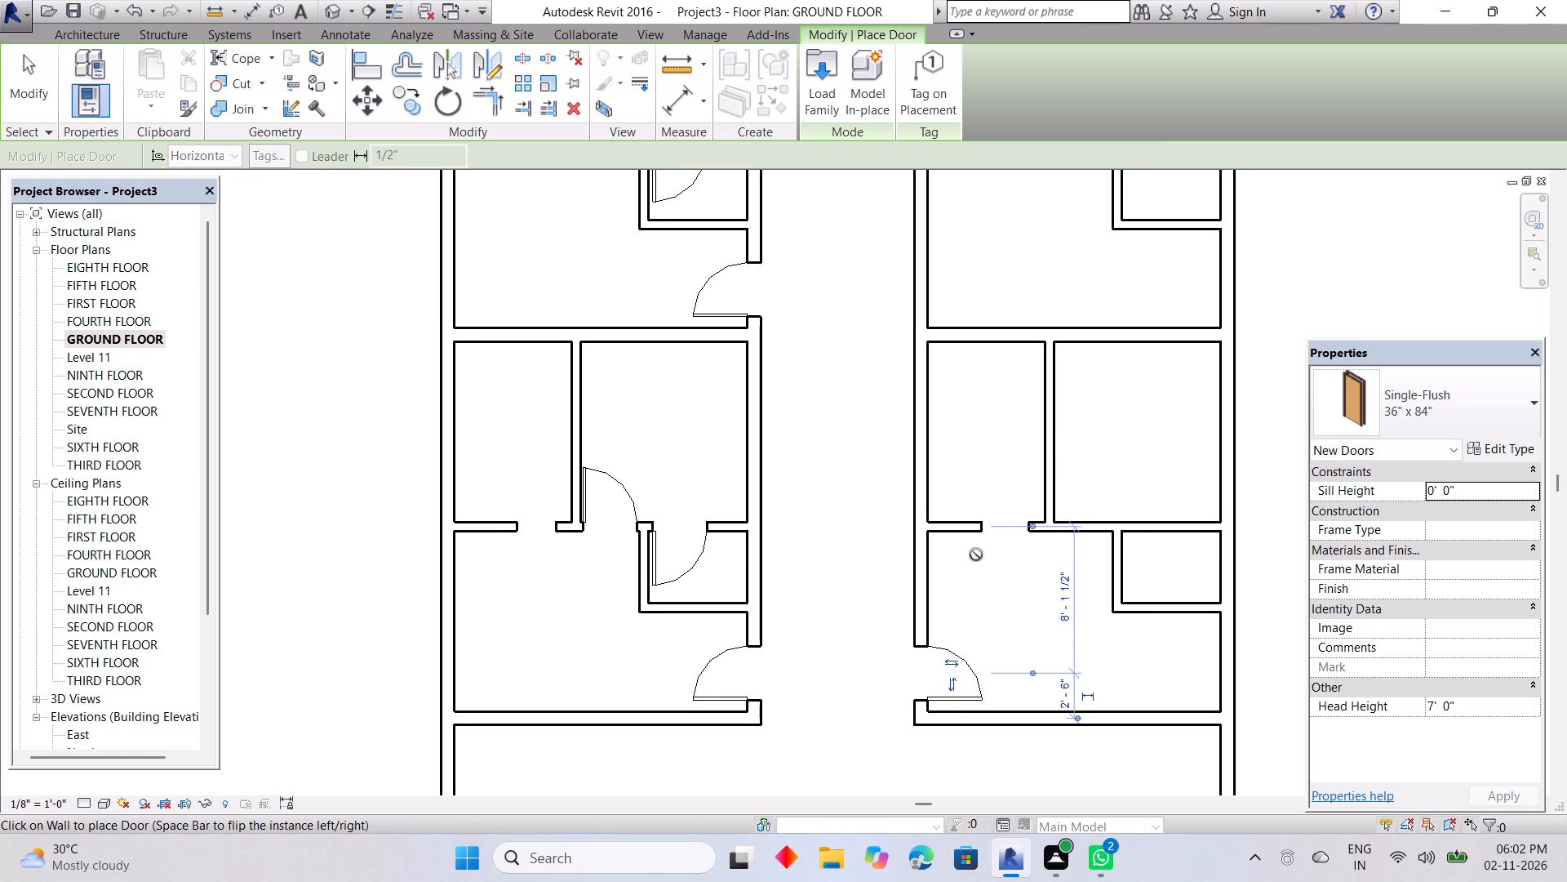
pyautogui.press('space')
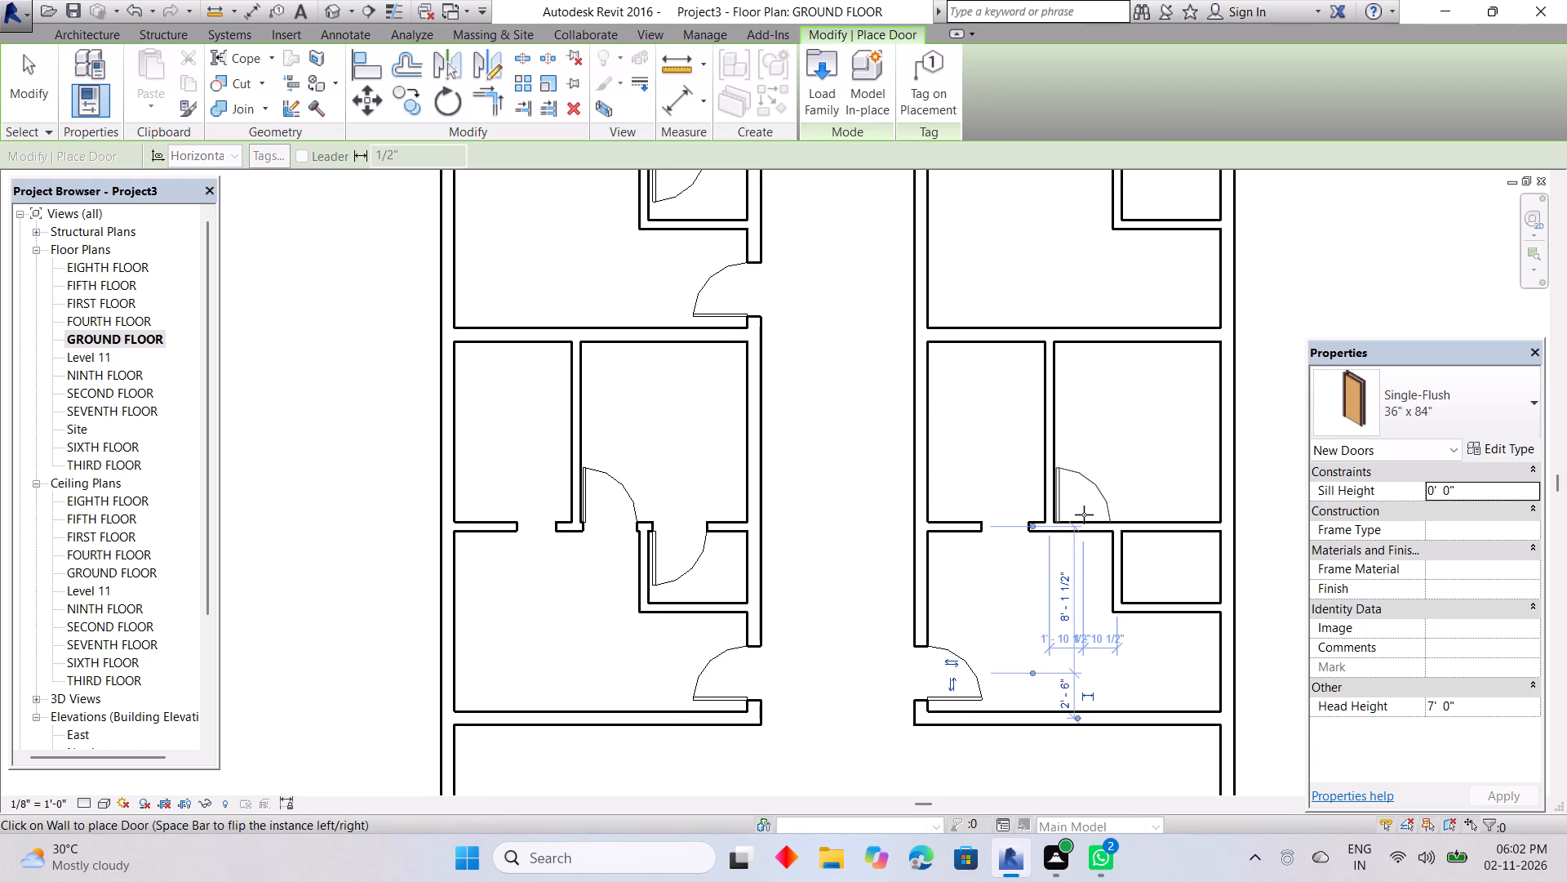
pyautogui.click(1084, 514)
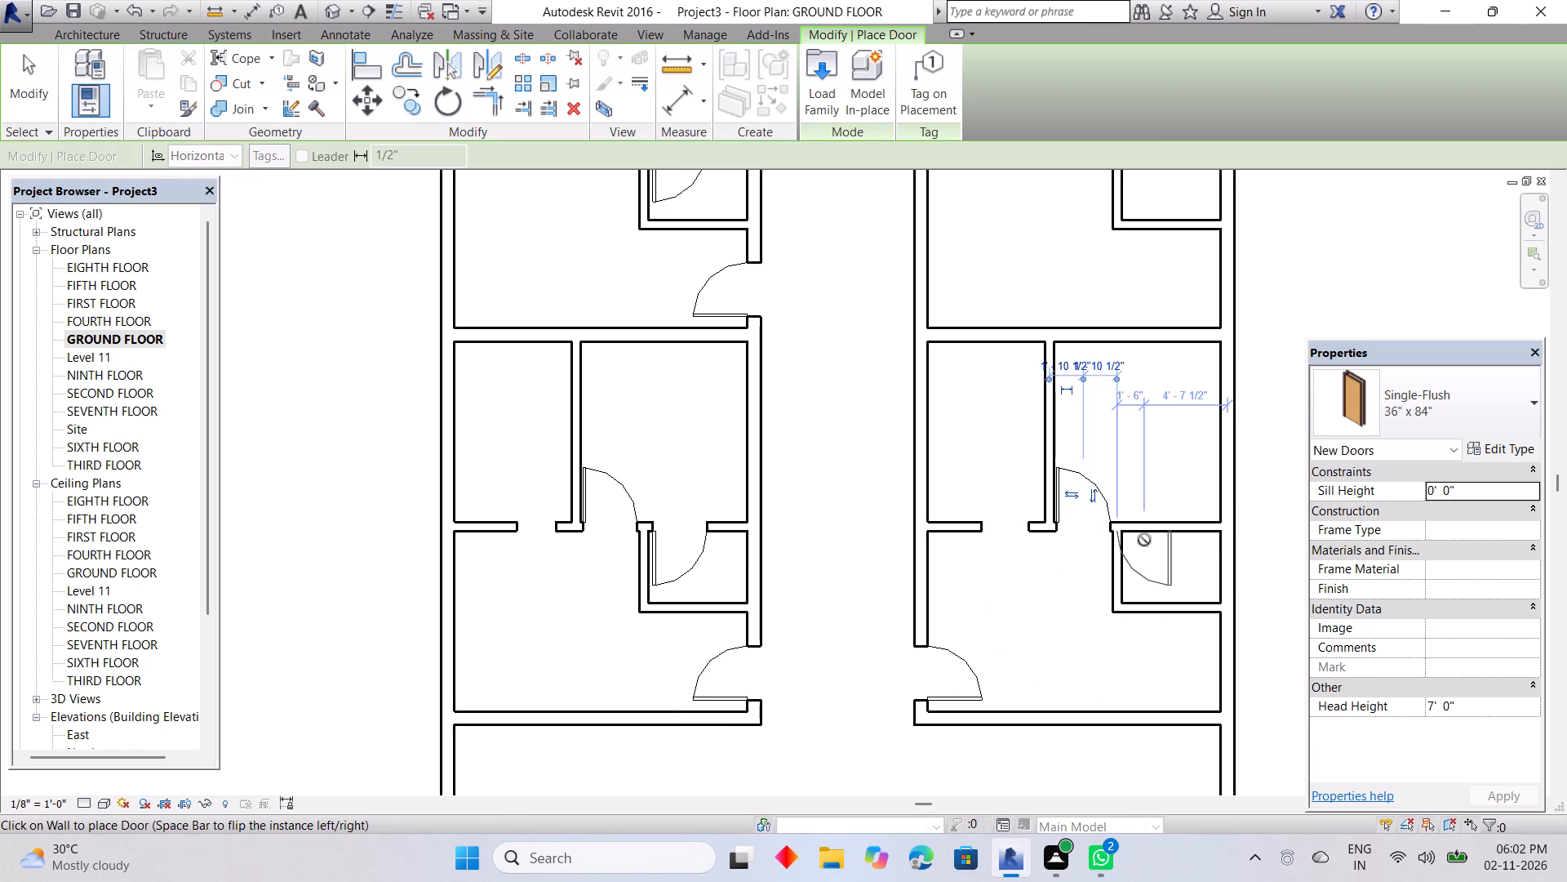
pyautogui.press('space')
pyautogui.click(1157, 536)
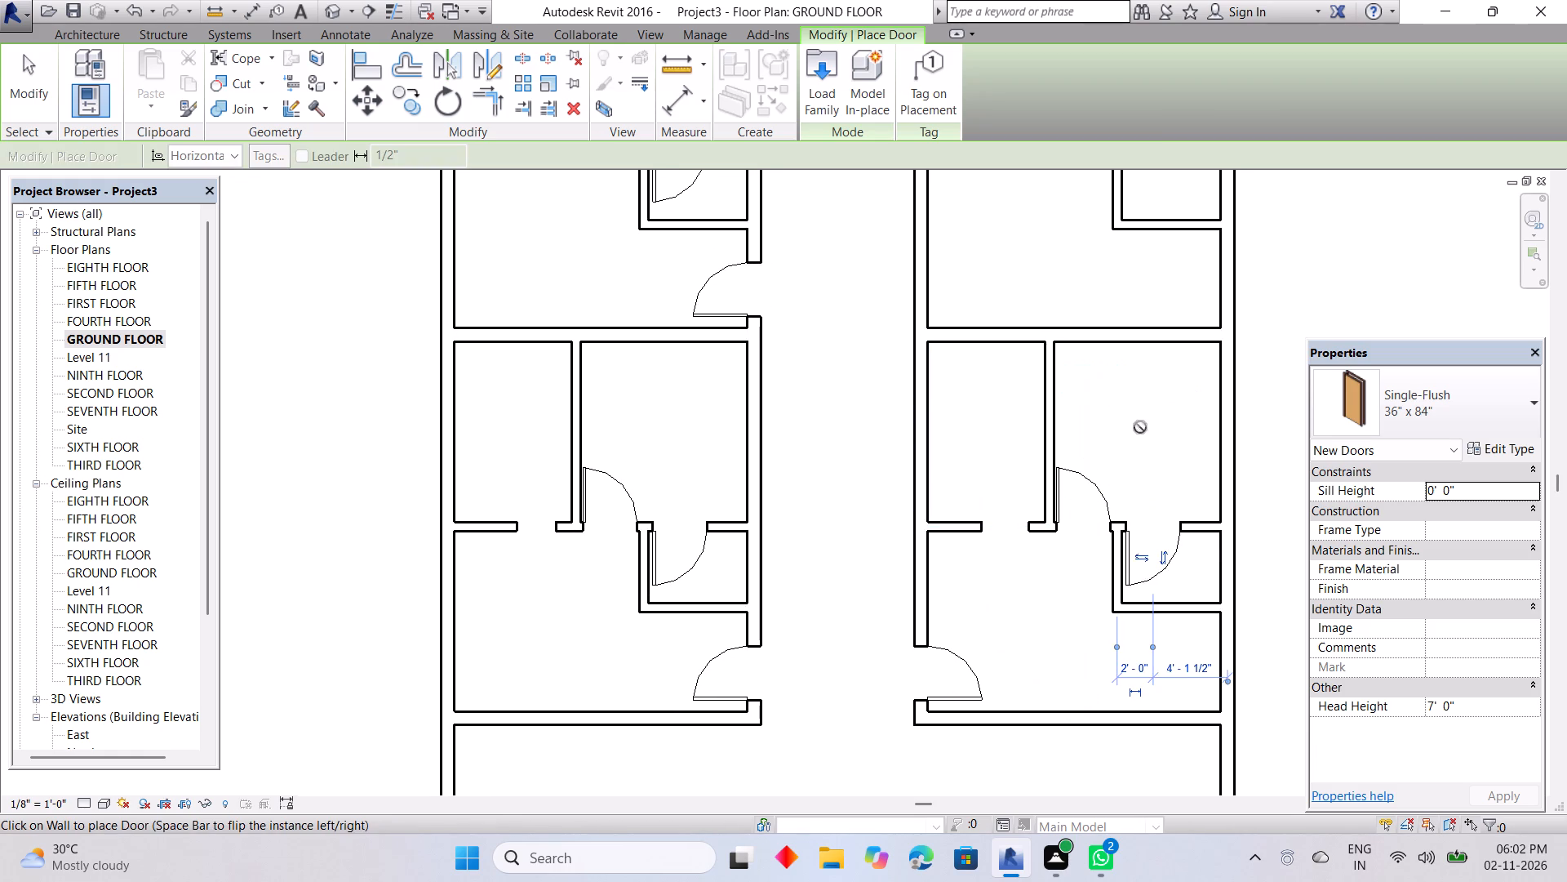
# Place a Single-Flush 36" x 84" door in the third right-hand unit's corridor wall, about 2' 6" above its lower wall, swinging inward.
pyautogui.moveTo(1137, 426); pyautogui.dragTo(1108, 661, button='middle')
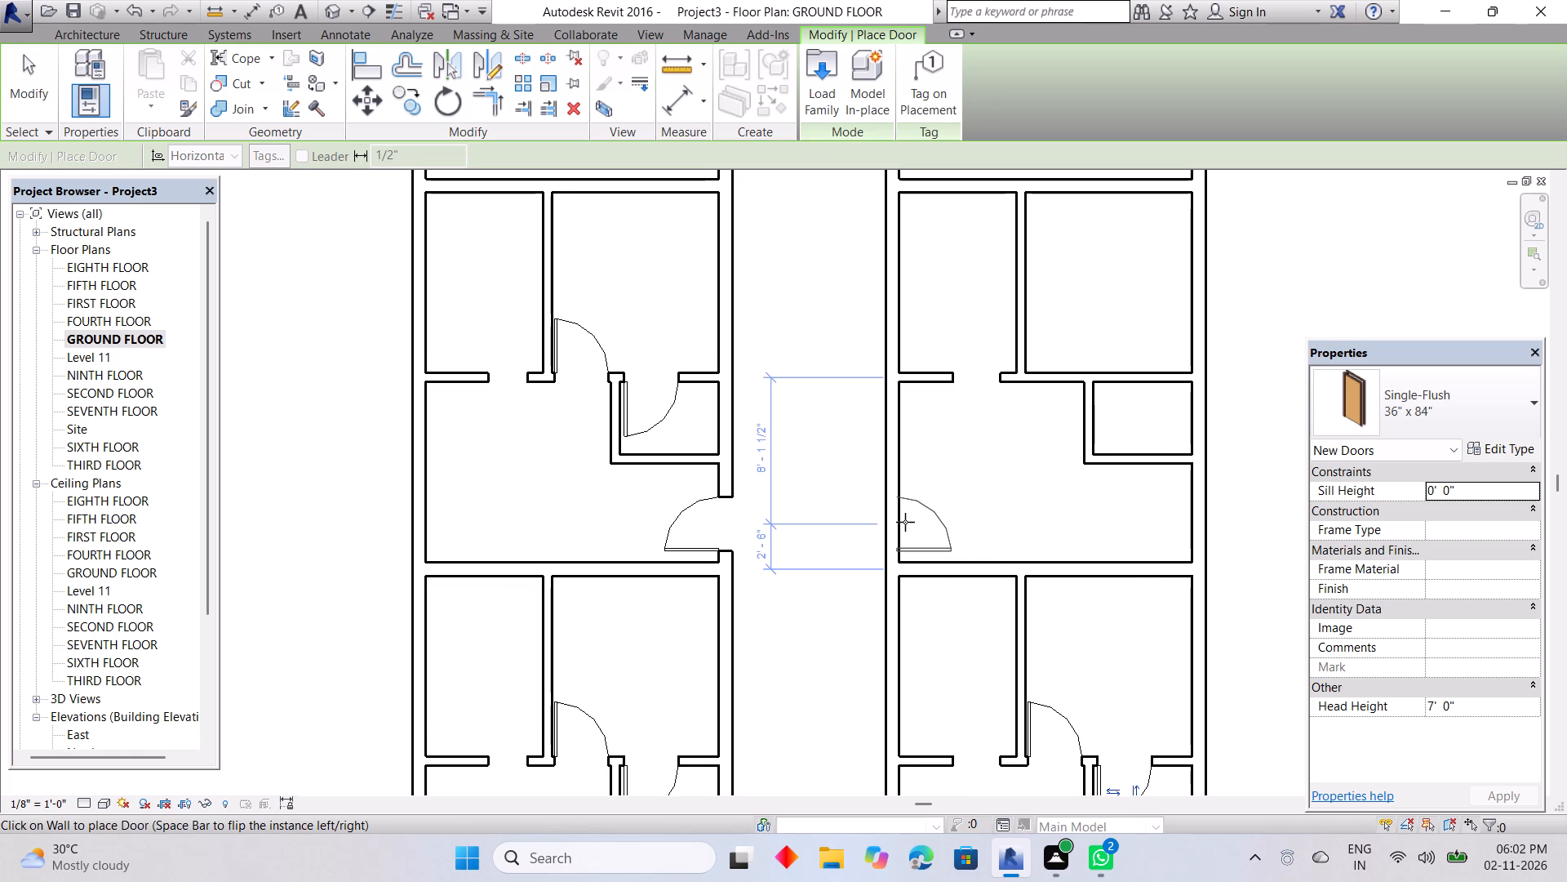
pyautogui.click(905, 522)
# In the third right-hand unit, place 36" x 84" doors midway between the upper room's wall junctions and about 2' 0" along the small room's upper wall.
pyautogui.moveTo(1025, 476); pyautogui.dragTo(1024, 581, button='middle')
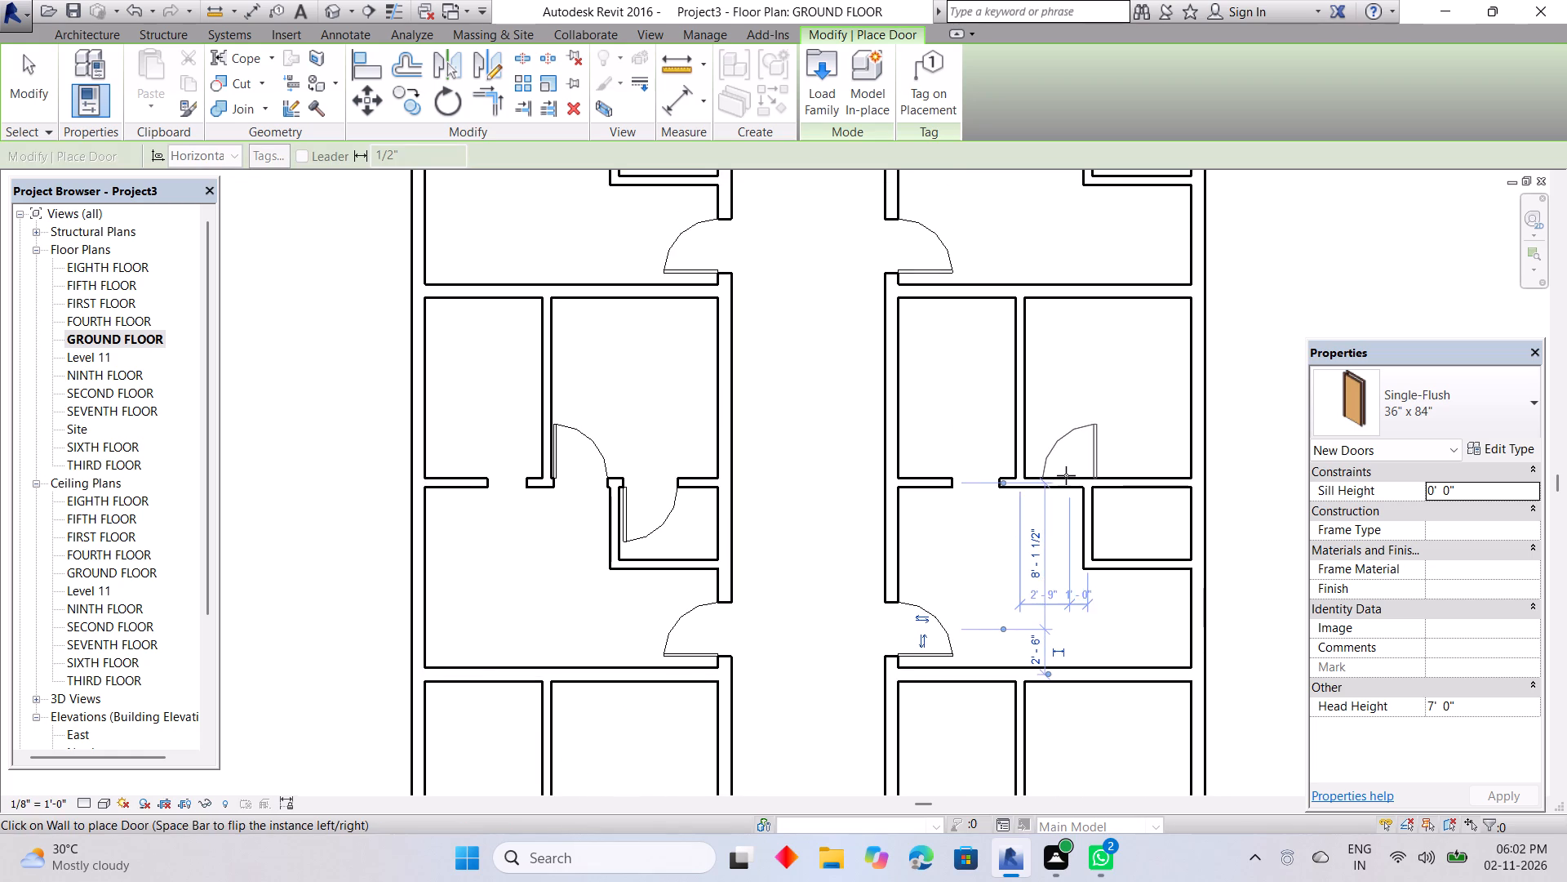
pyautogui.press('space')
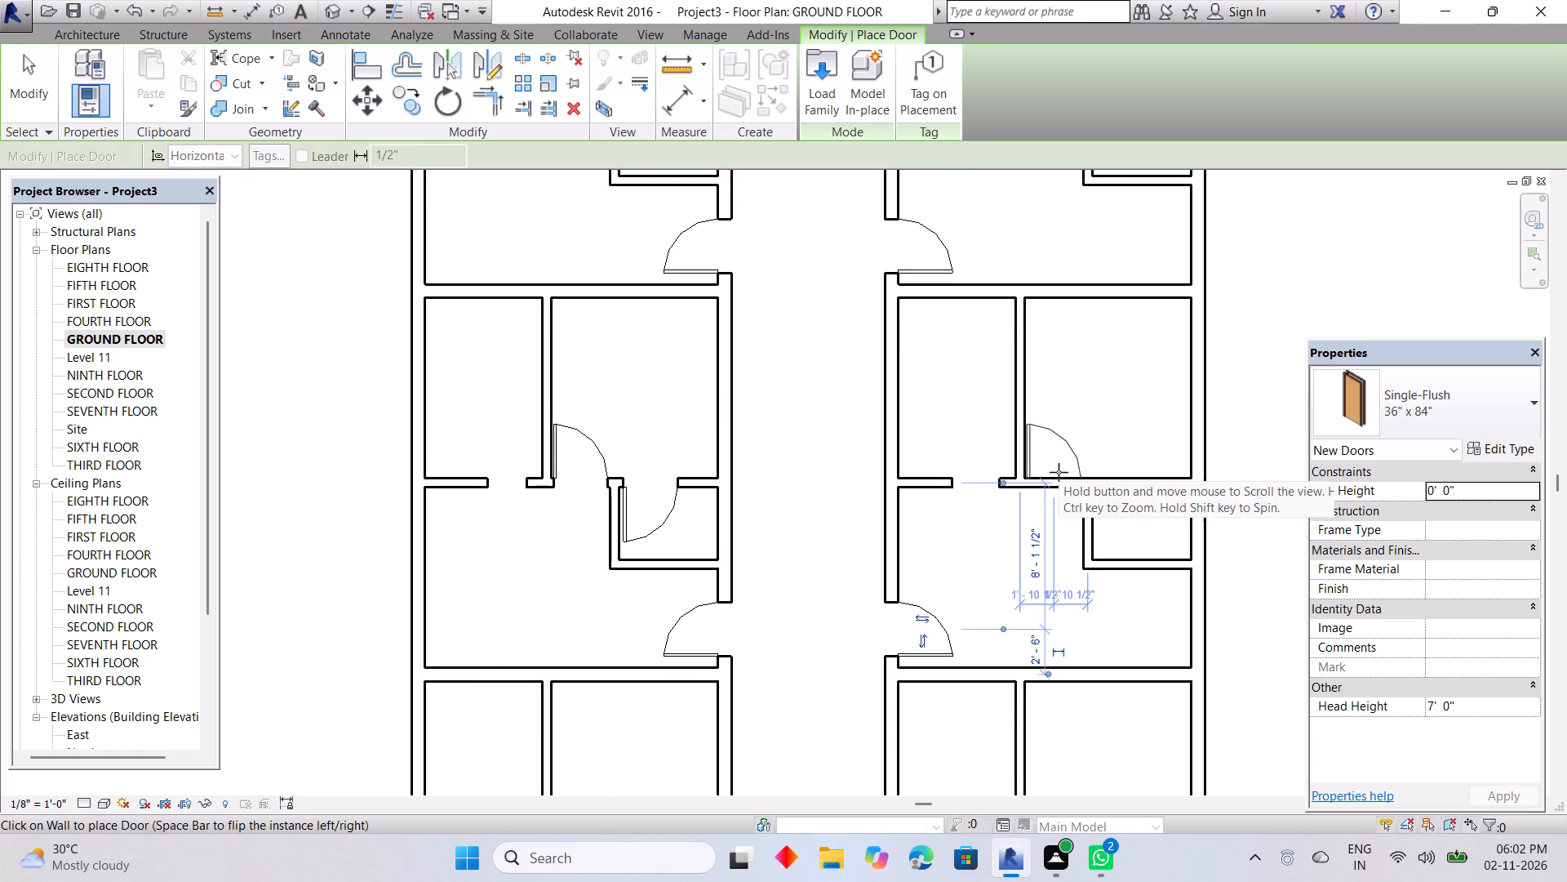
pyautogui.click(1059, 472)
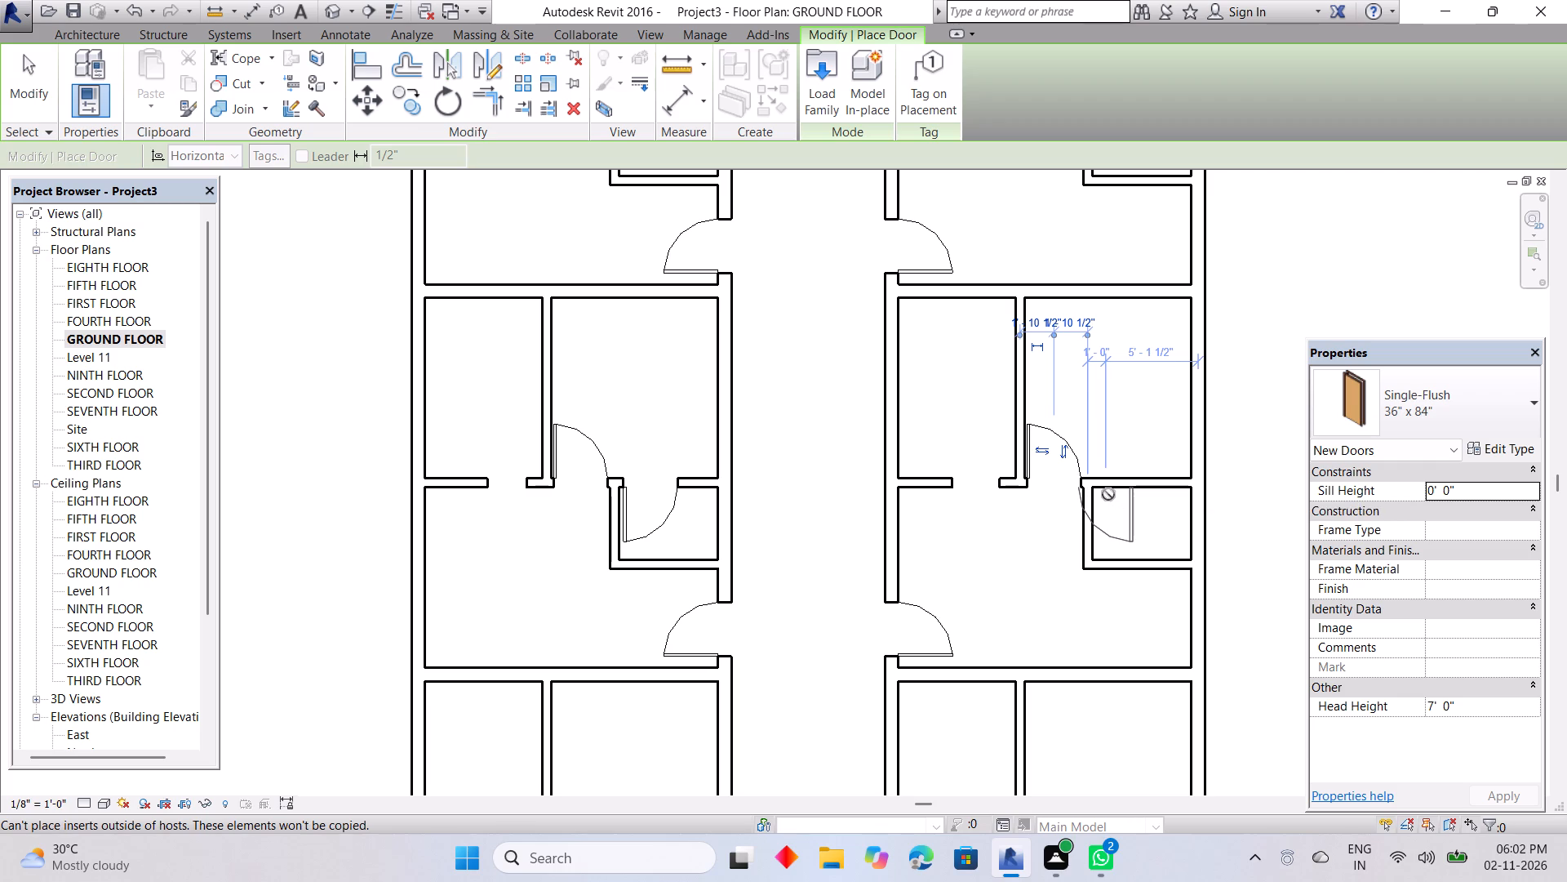
pyautogui.press('space')
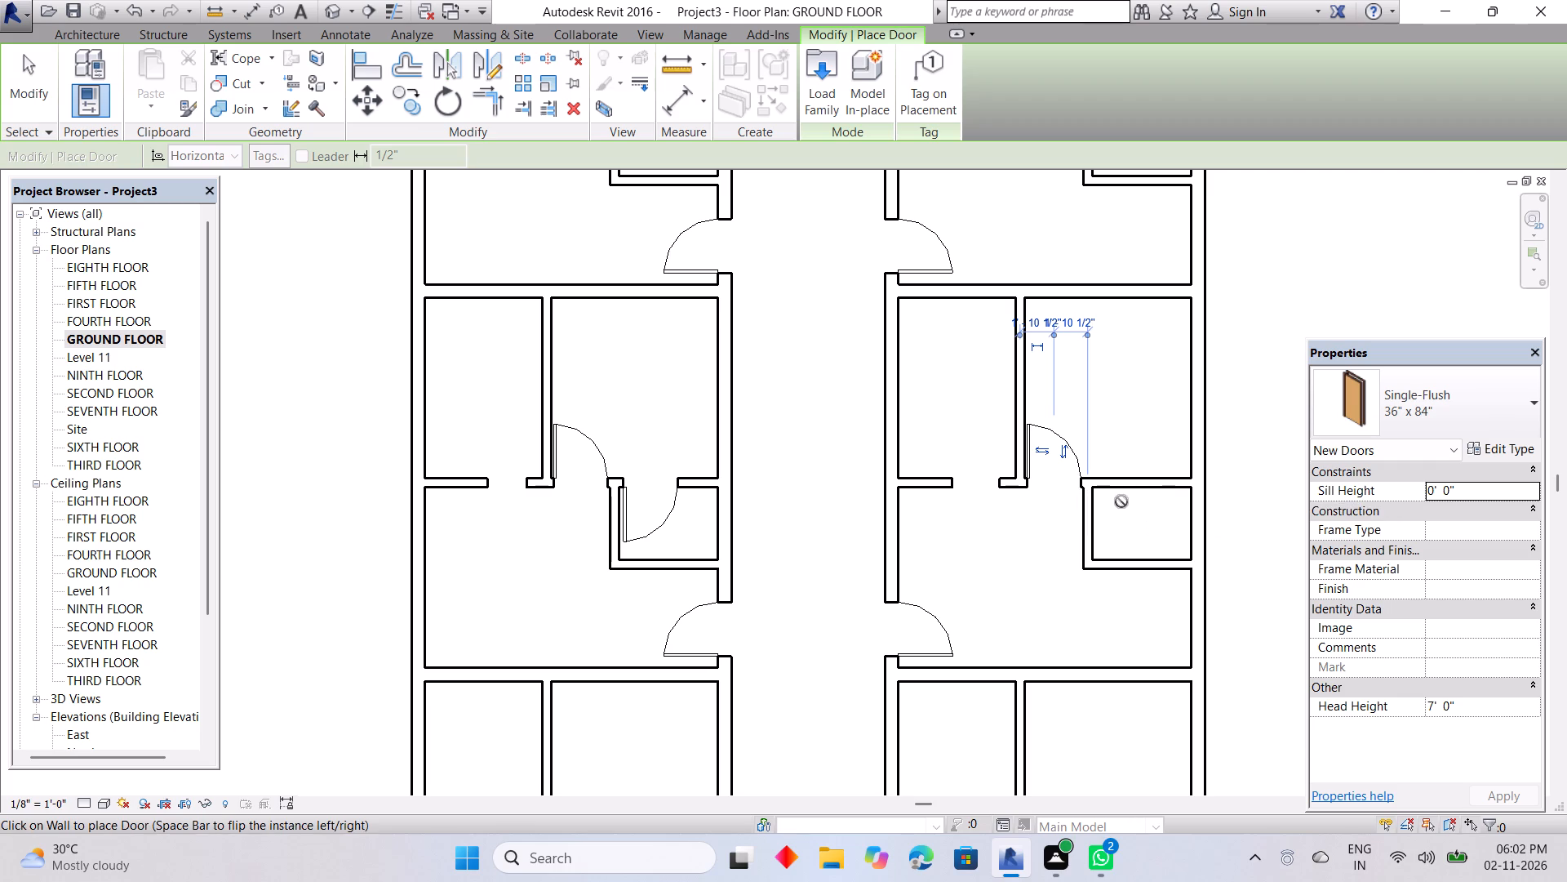
pyautogui.scroll(2, 1113, 498)
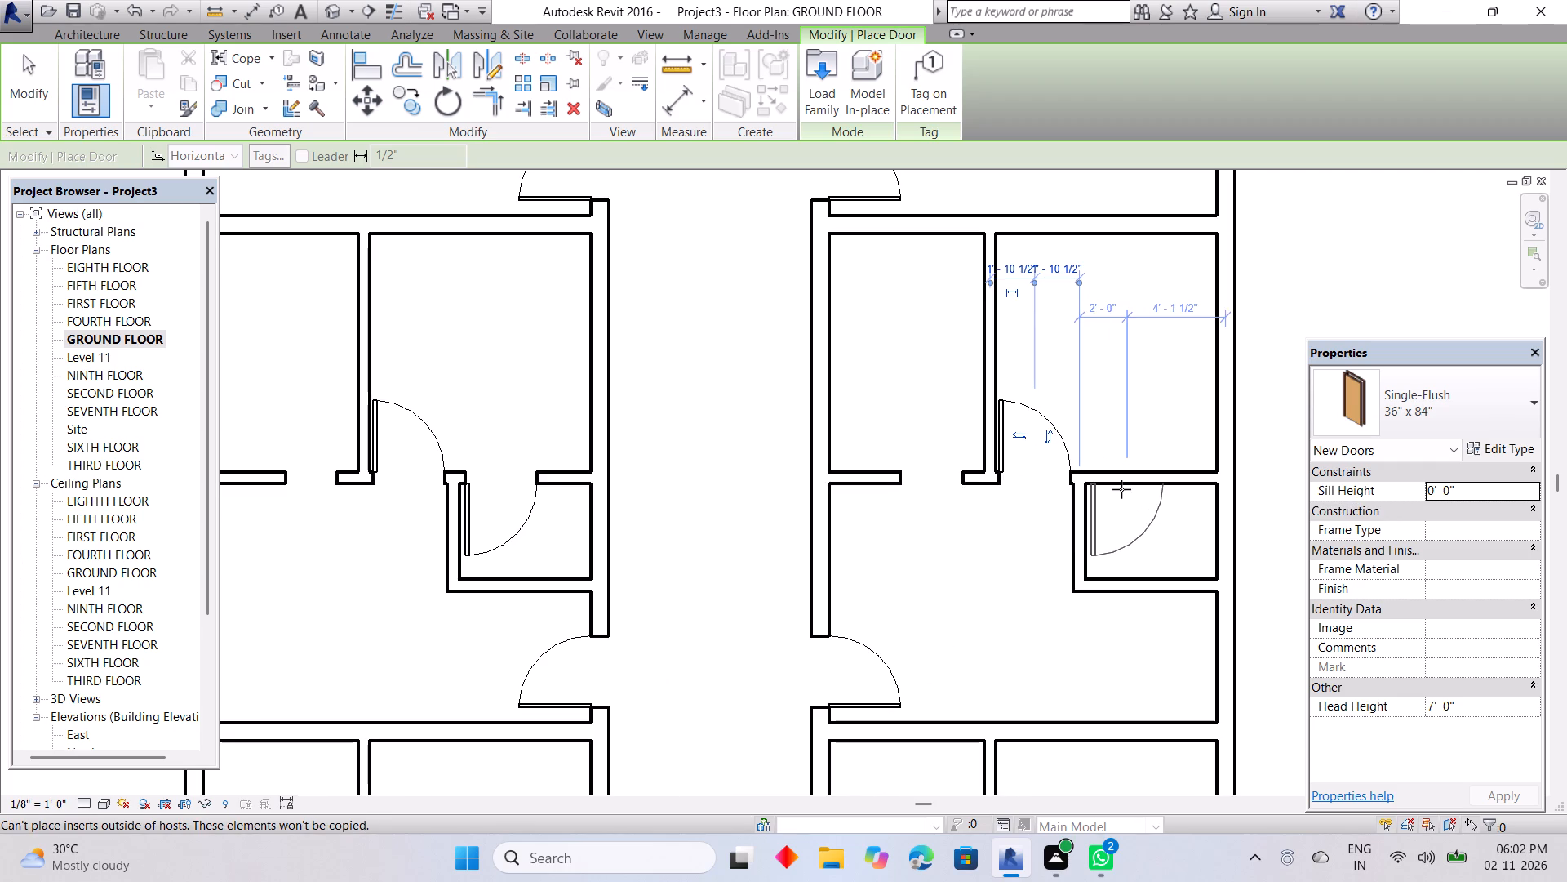
pyautogui.click(1121, 489)
pyautogui.scroll(-3, 1107, 355)
pyautogui.moveTo(1106, 355); pyautogui.dragTo(1108, 505, button='middle')
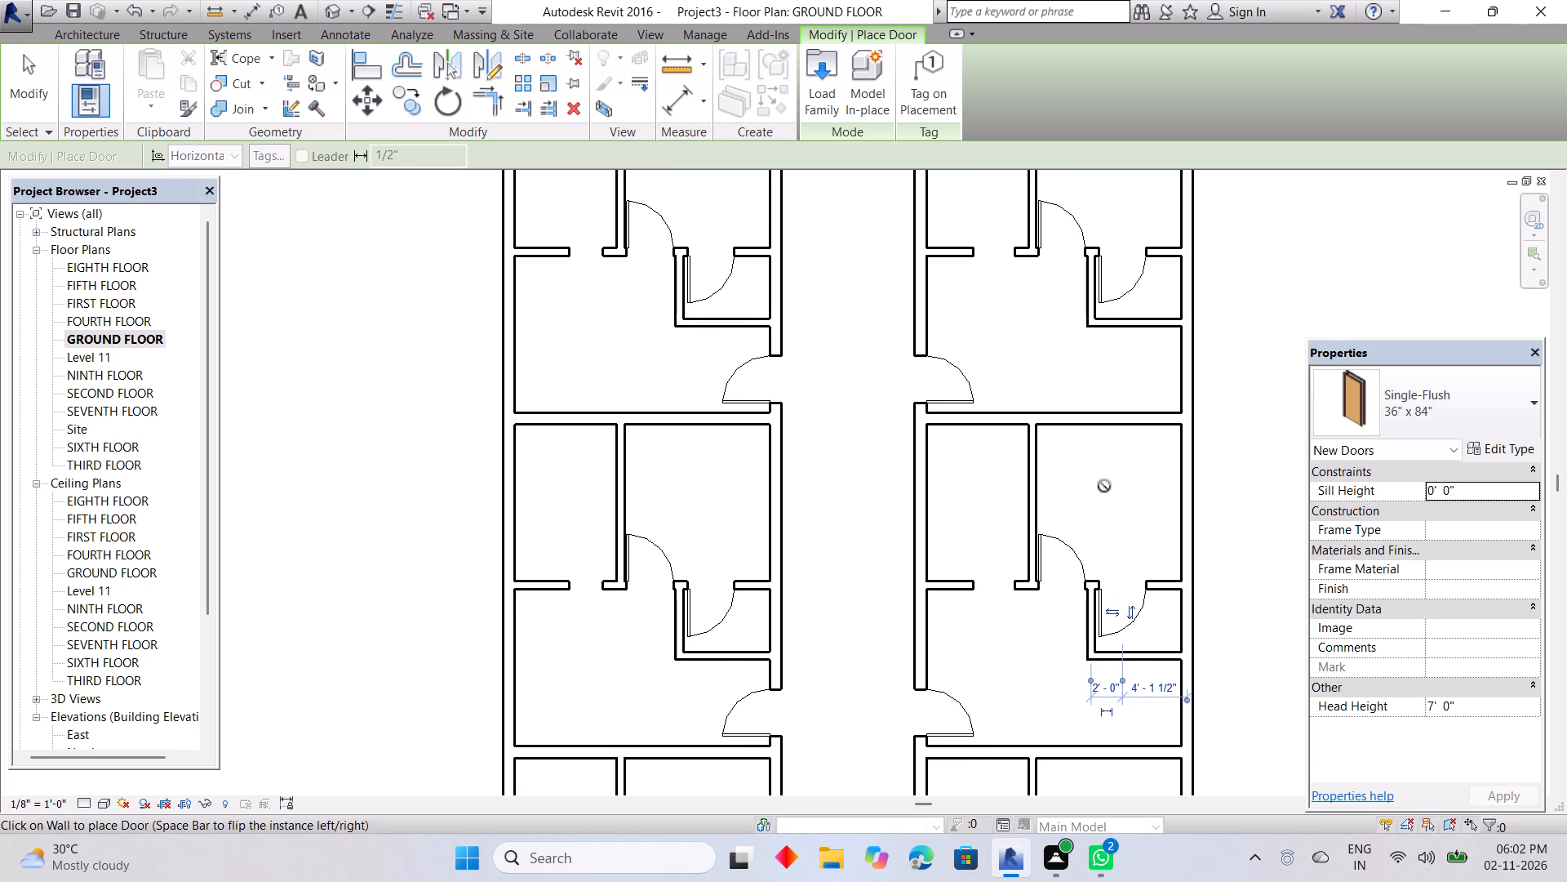
pyautogui.scroll(-9, 1103, 477)
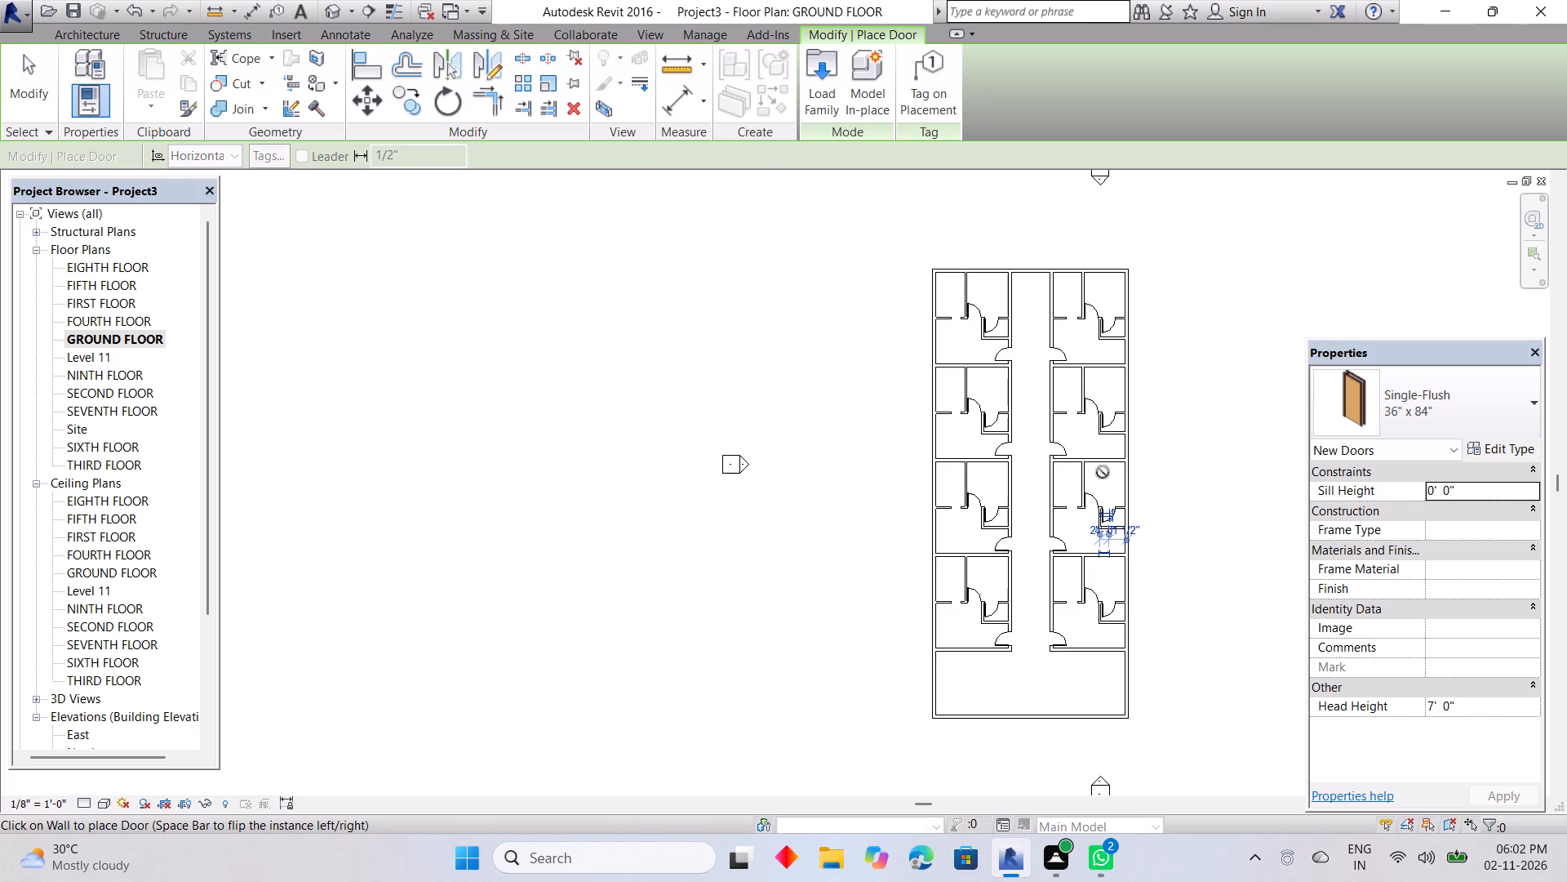
pyautogui.press('Escape')
pyautogui.press('Escape')
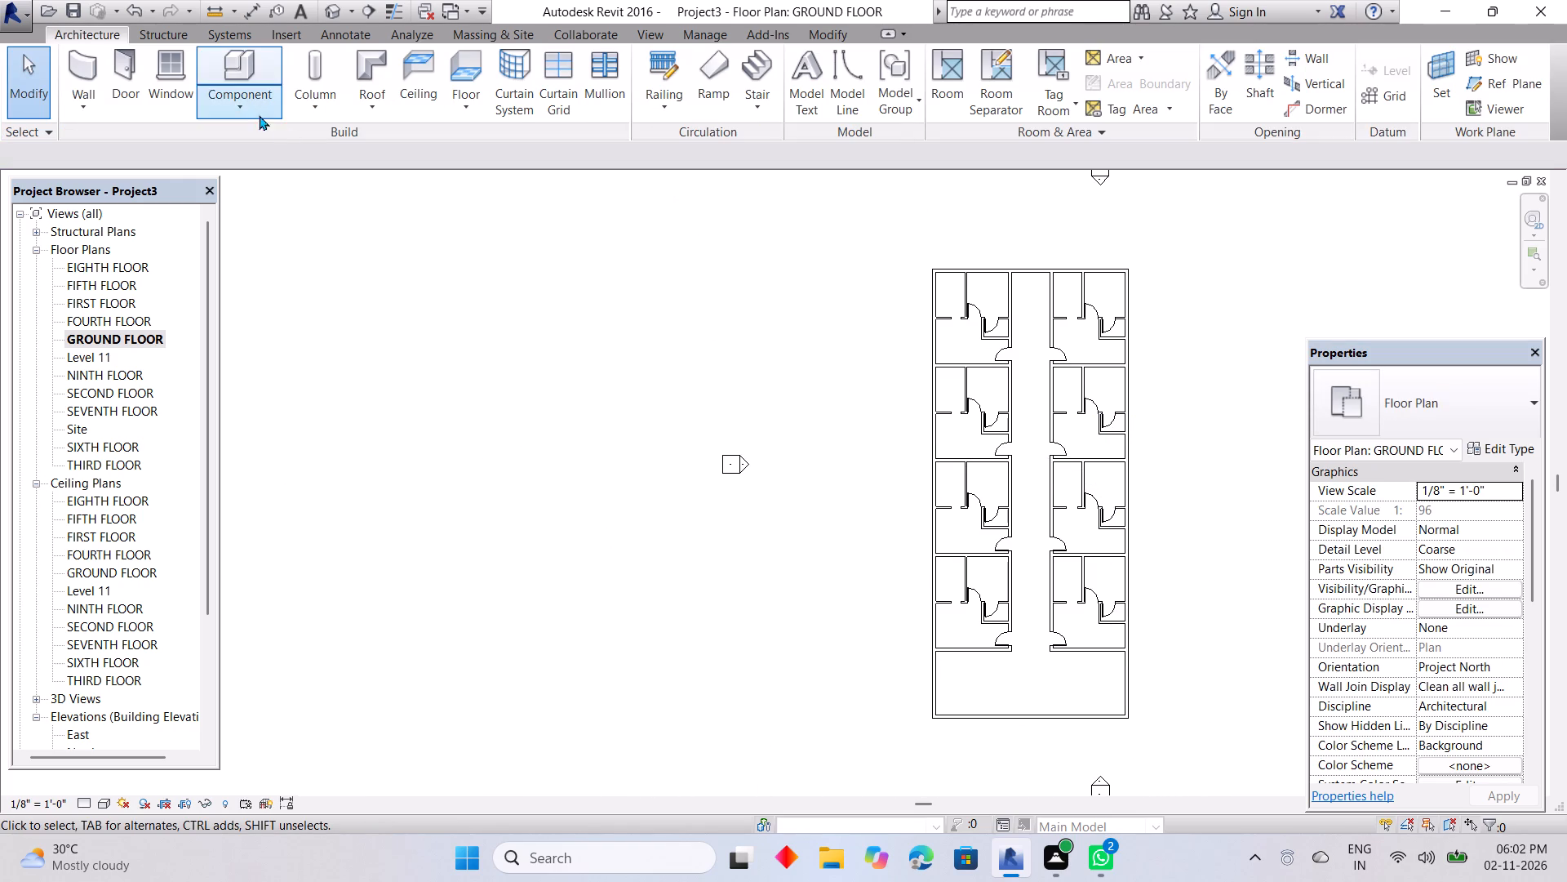
# In the uppermost left-hand unit, place Fixed 36" x 48" windows midway along the larger upper room's exterior wall and the small room's corridor wall.
pyautogui.click(166, 91)
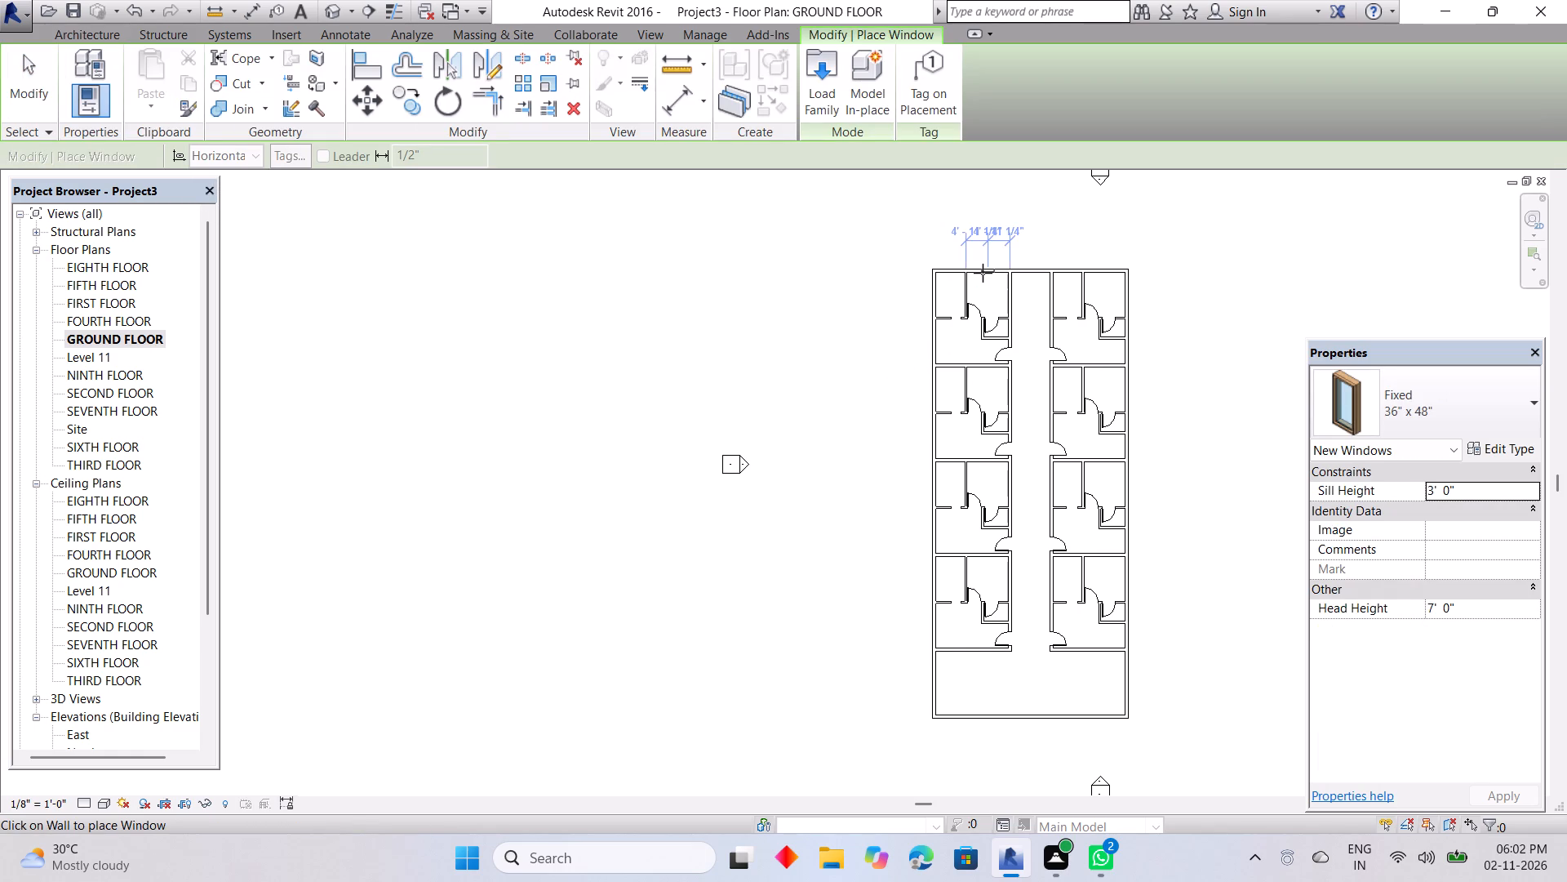
pyautogui.scroll(3, 983, 273)
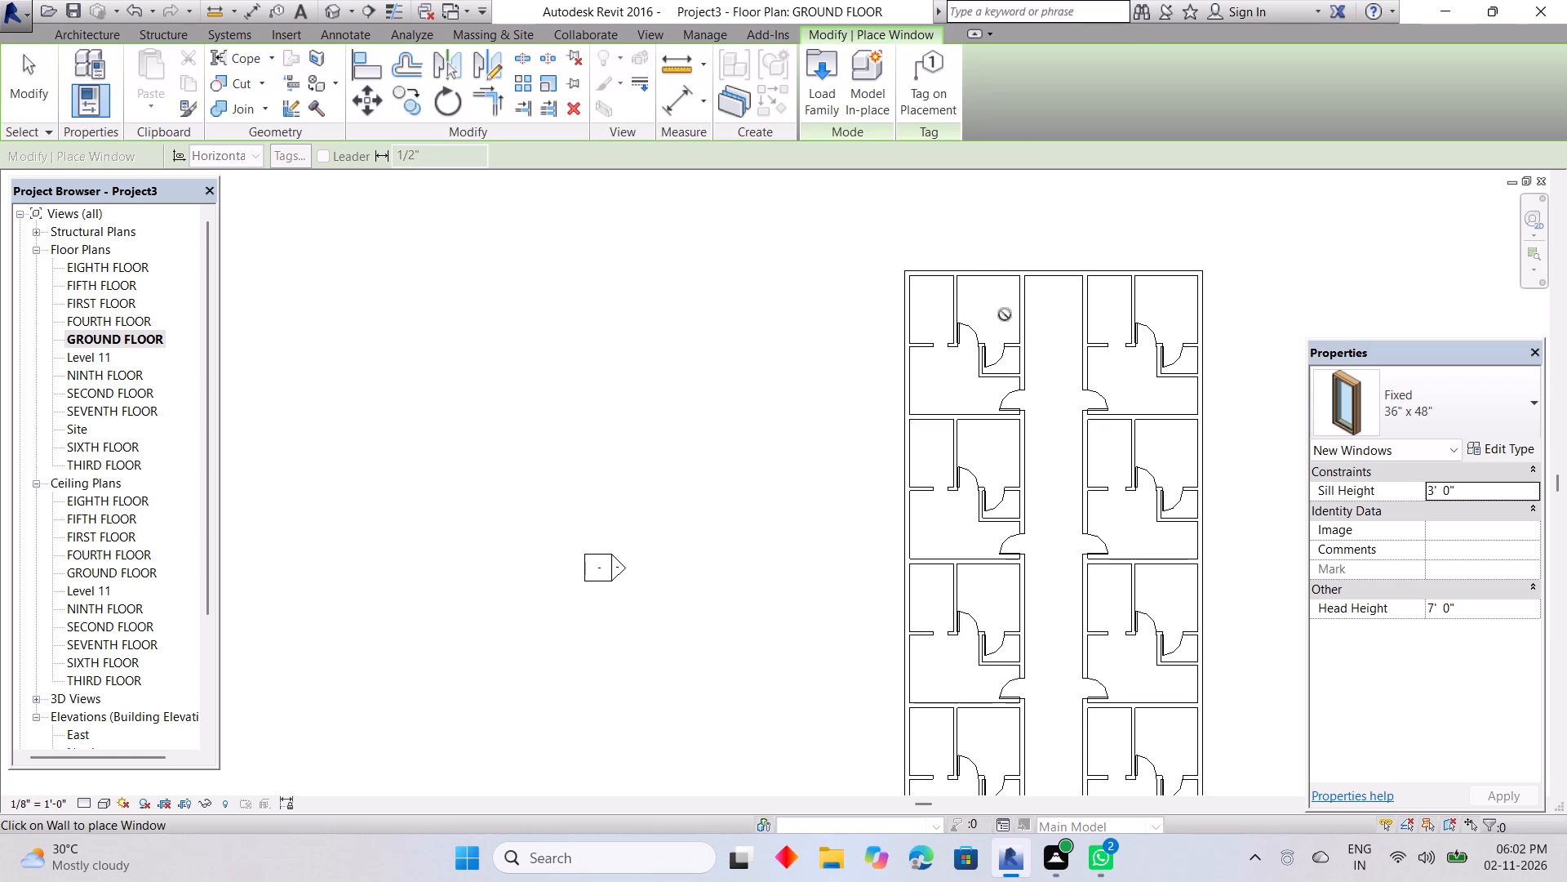
pyautogui.scroll(4, 1010, 314)
pyautogui.click(964, 234)
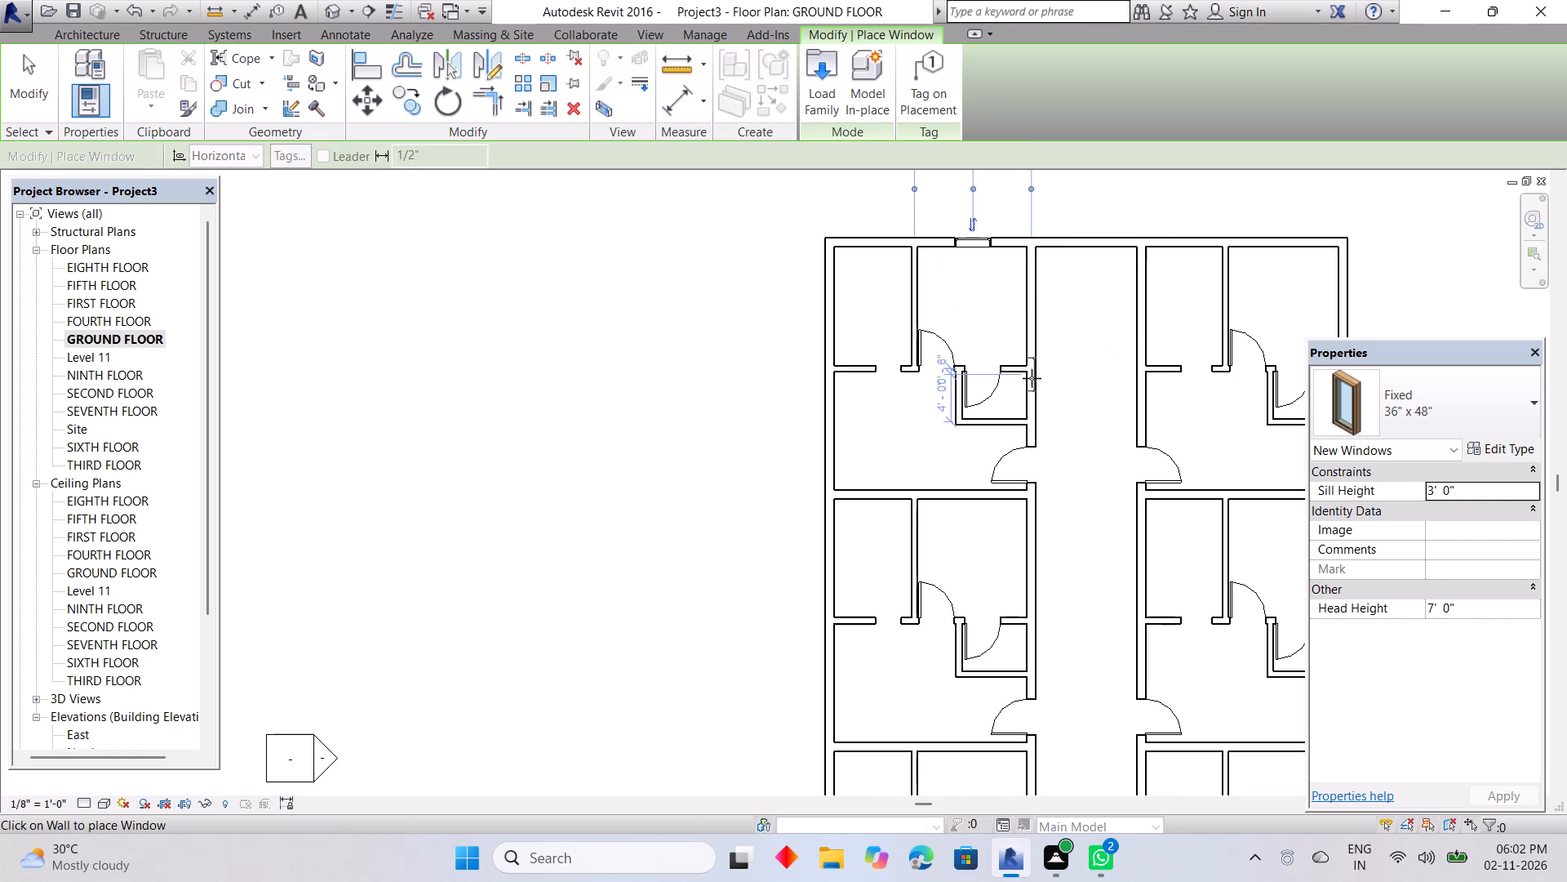
pyautogui.click(1030, 394)
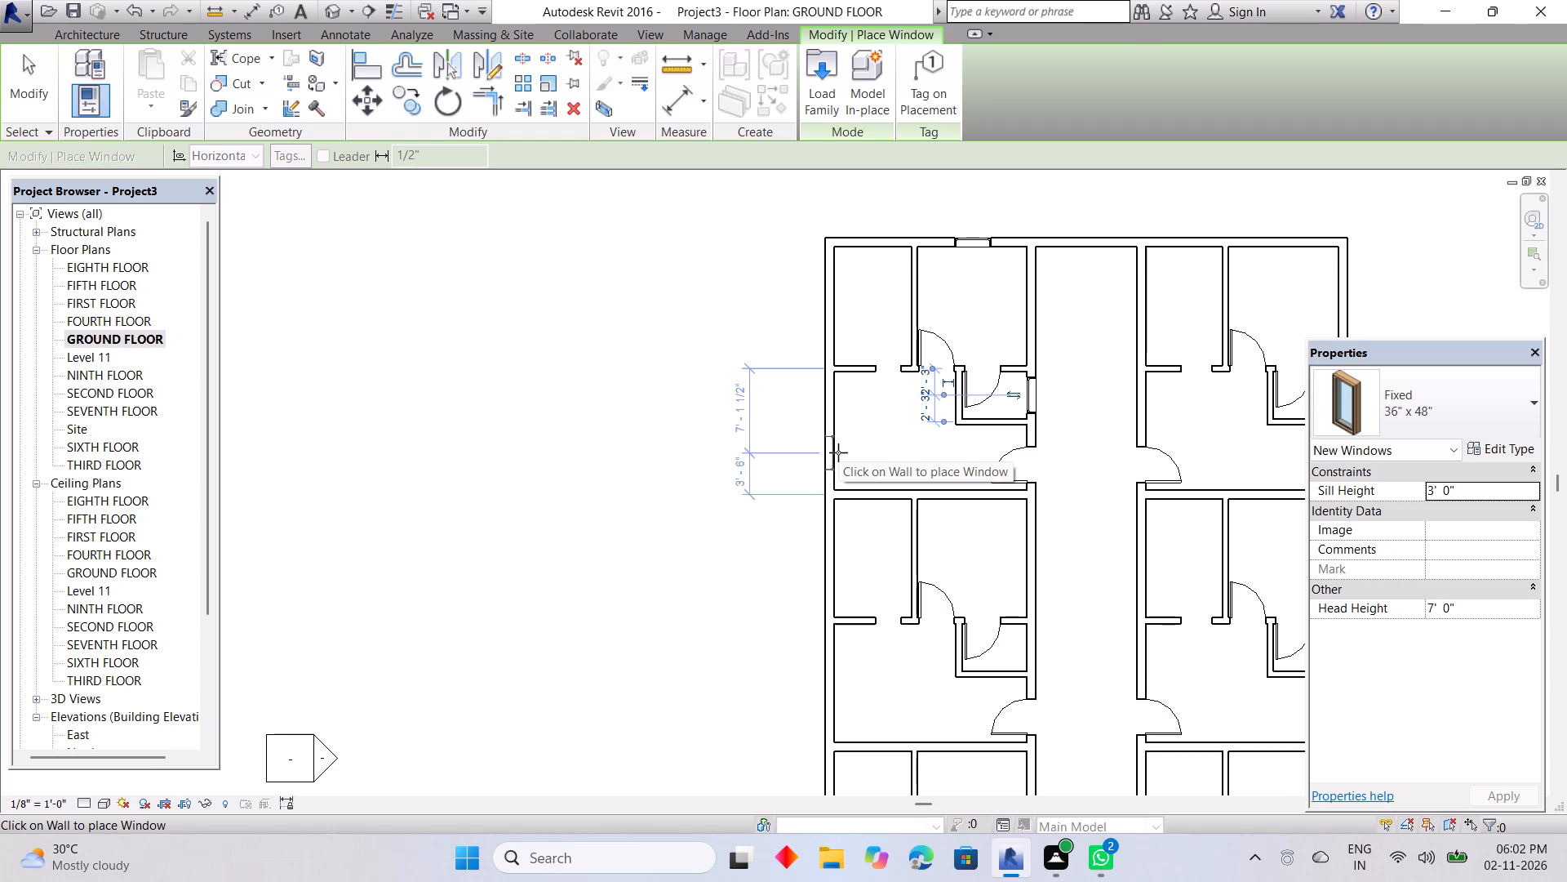
# Place two Fixed 36" x 48" windows in the uppermost left-hand unit's outer side wall, each about 3' 6" above its room's lower wall.
pyautogui.click(838, 452)
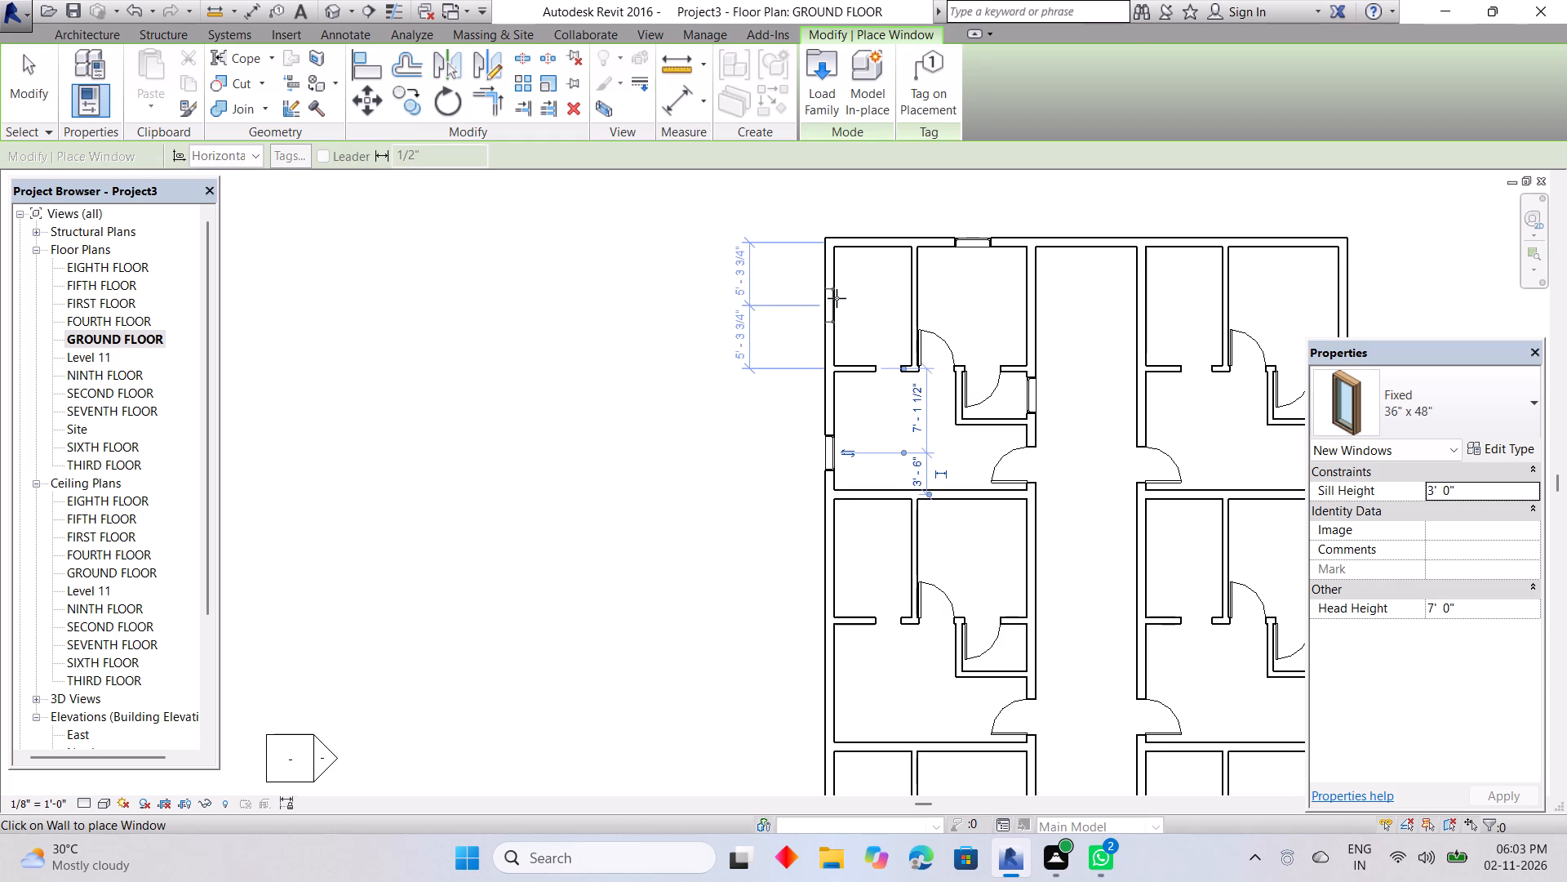
pyautogui.click(836, 325)
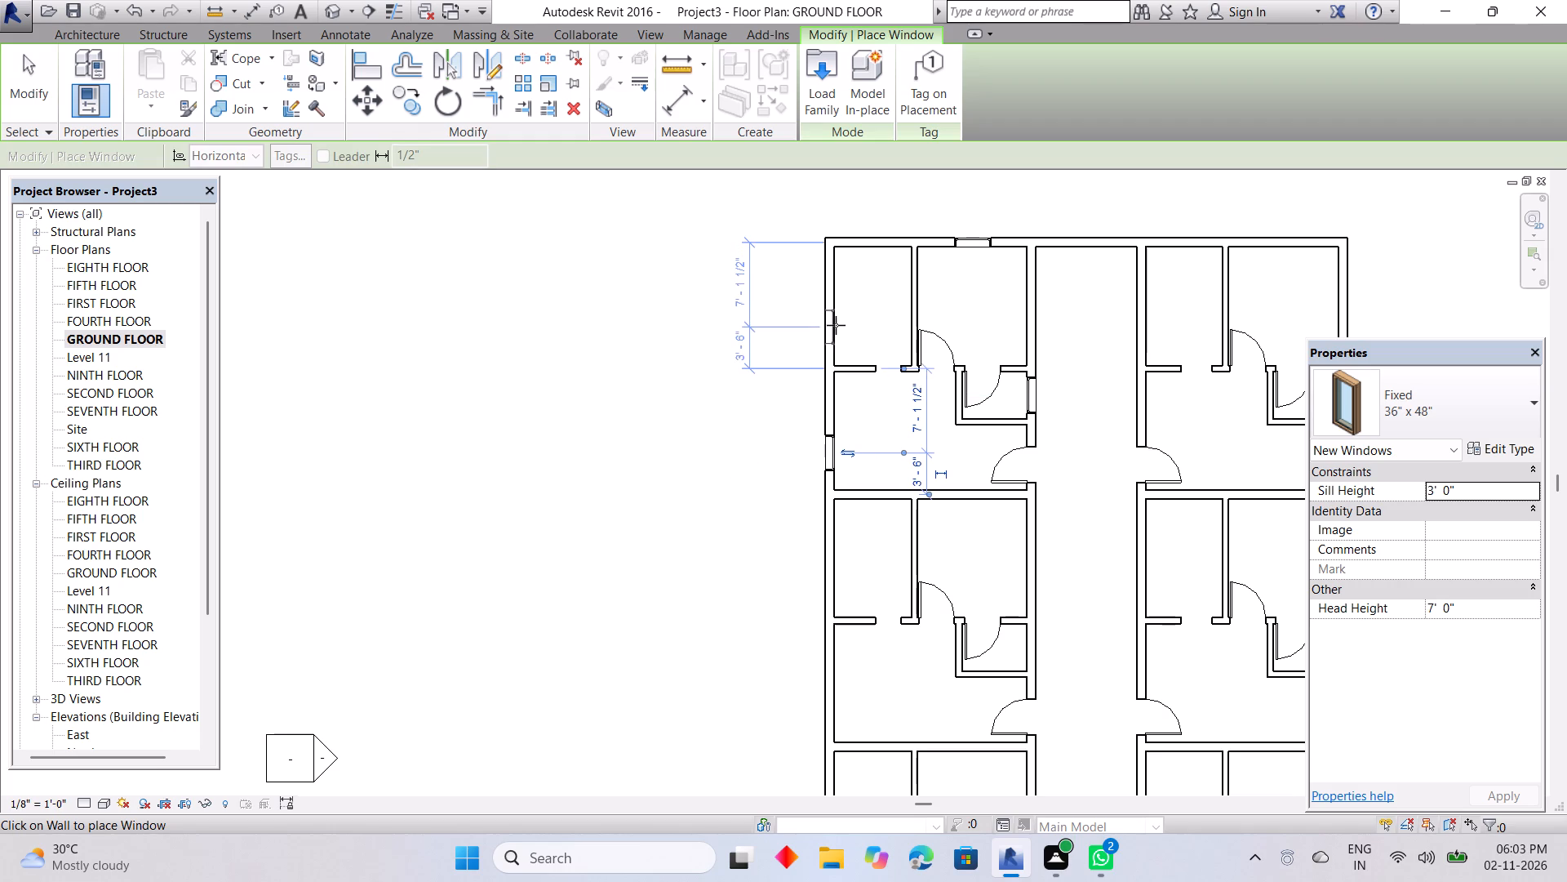
# In the second left-hand unit's outer side wall, place 36" x 48" windows about 3' 6" above the upper room's lower wall and 4' 0" above the lower room's.
pyautogui.moveTo(839, 537); pyautogui.dragTo(857, 398, button='middle')
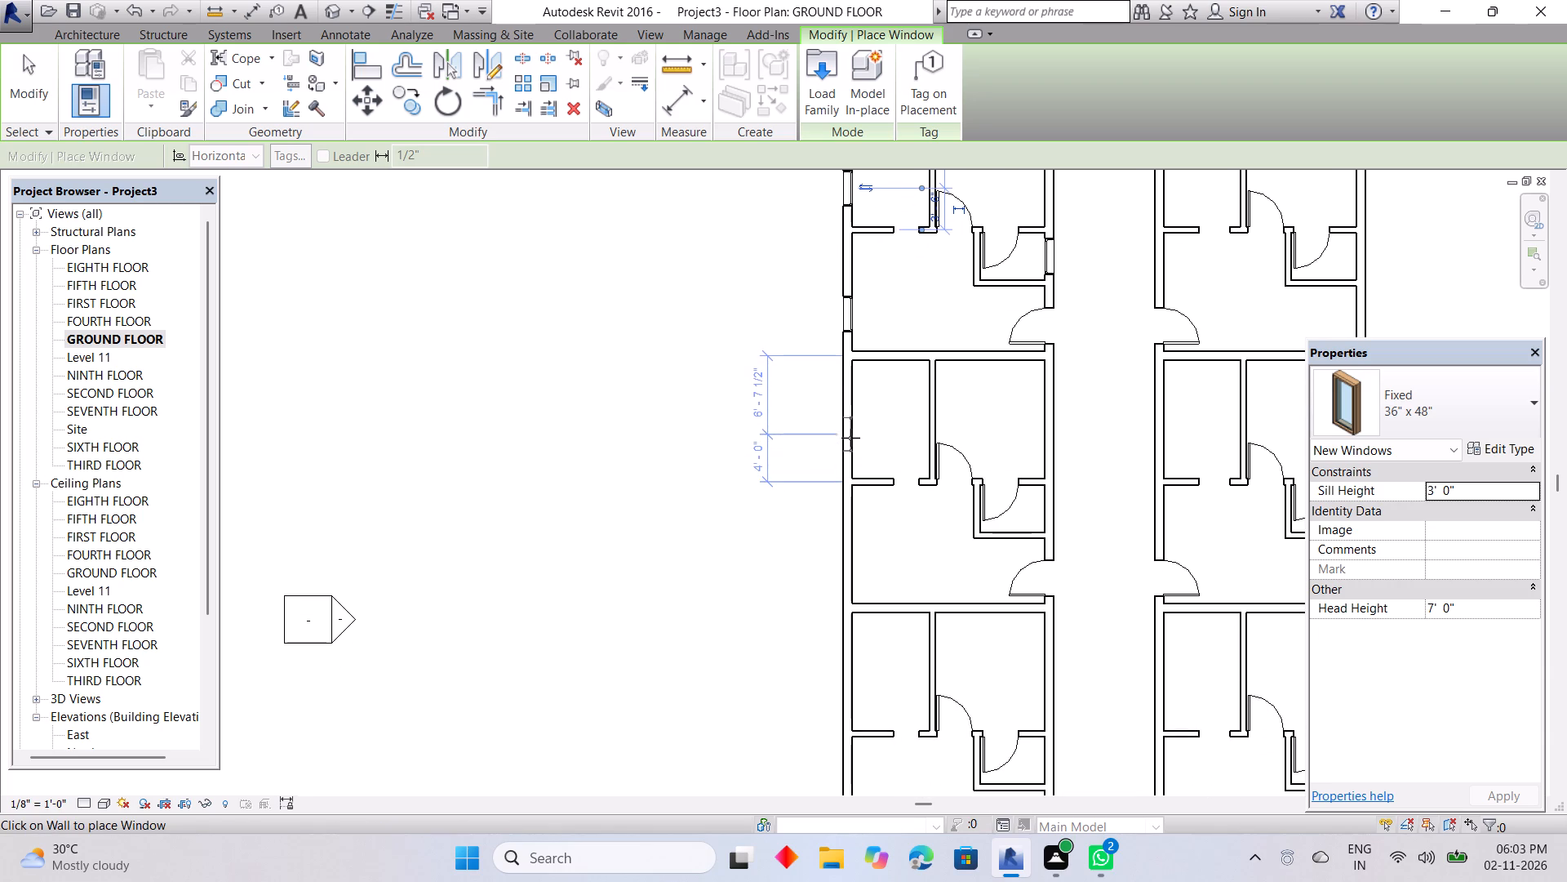
pyautogui.click(855, 439)
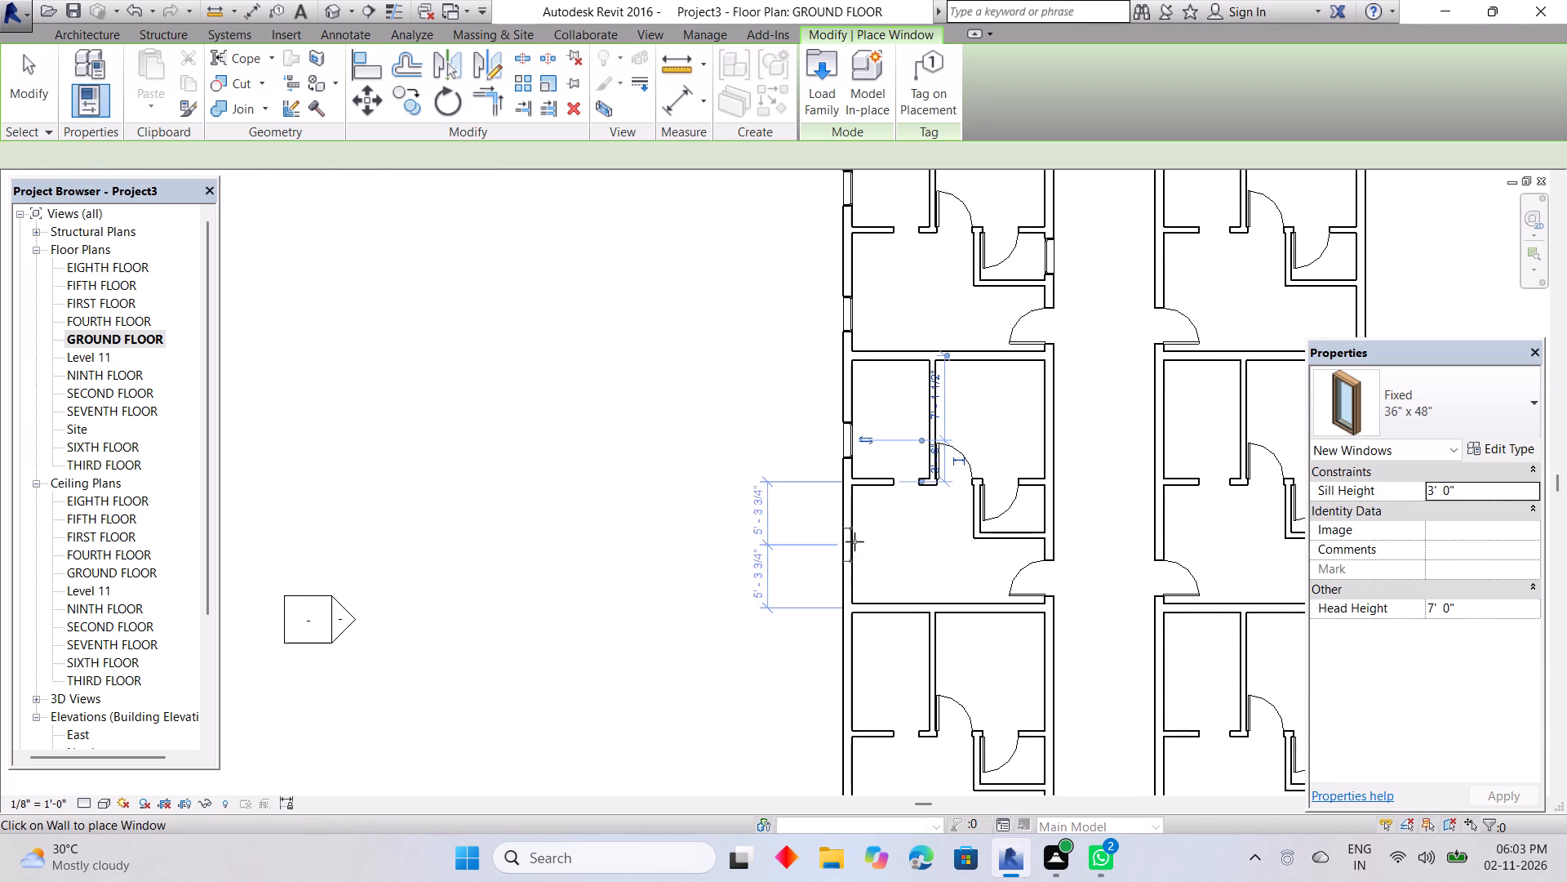
pyautogui.click(859, 560)
# Place two Fixed 36" x 48" windows in the third left-hand unit's outer side wall, each about 3' 0" above its room's lower wall.
pyautogui.scroll(-4, 871, 543)
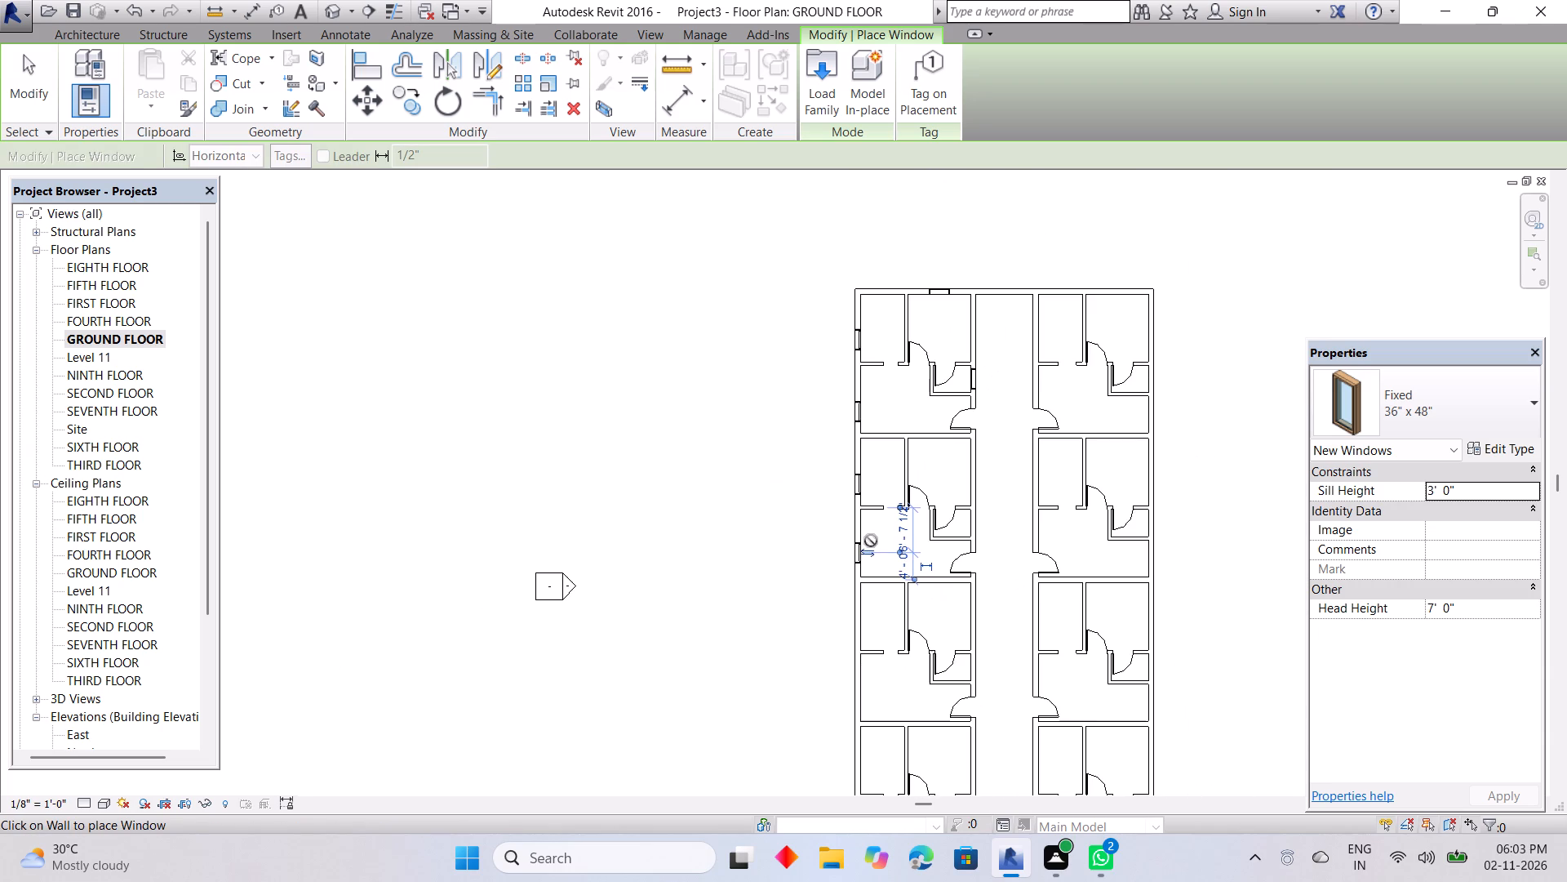
pyautogui.moveTo(869, 555); pyautogui.dragTo(878, 482, button='middle')
pyautogui.scroll(4, 868, 548)
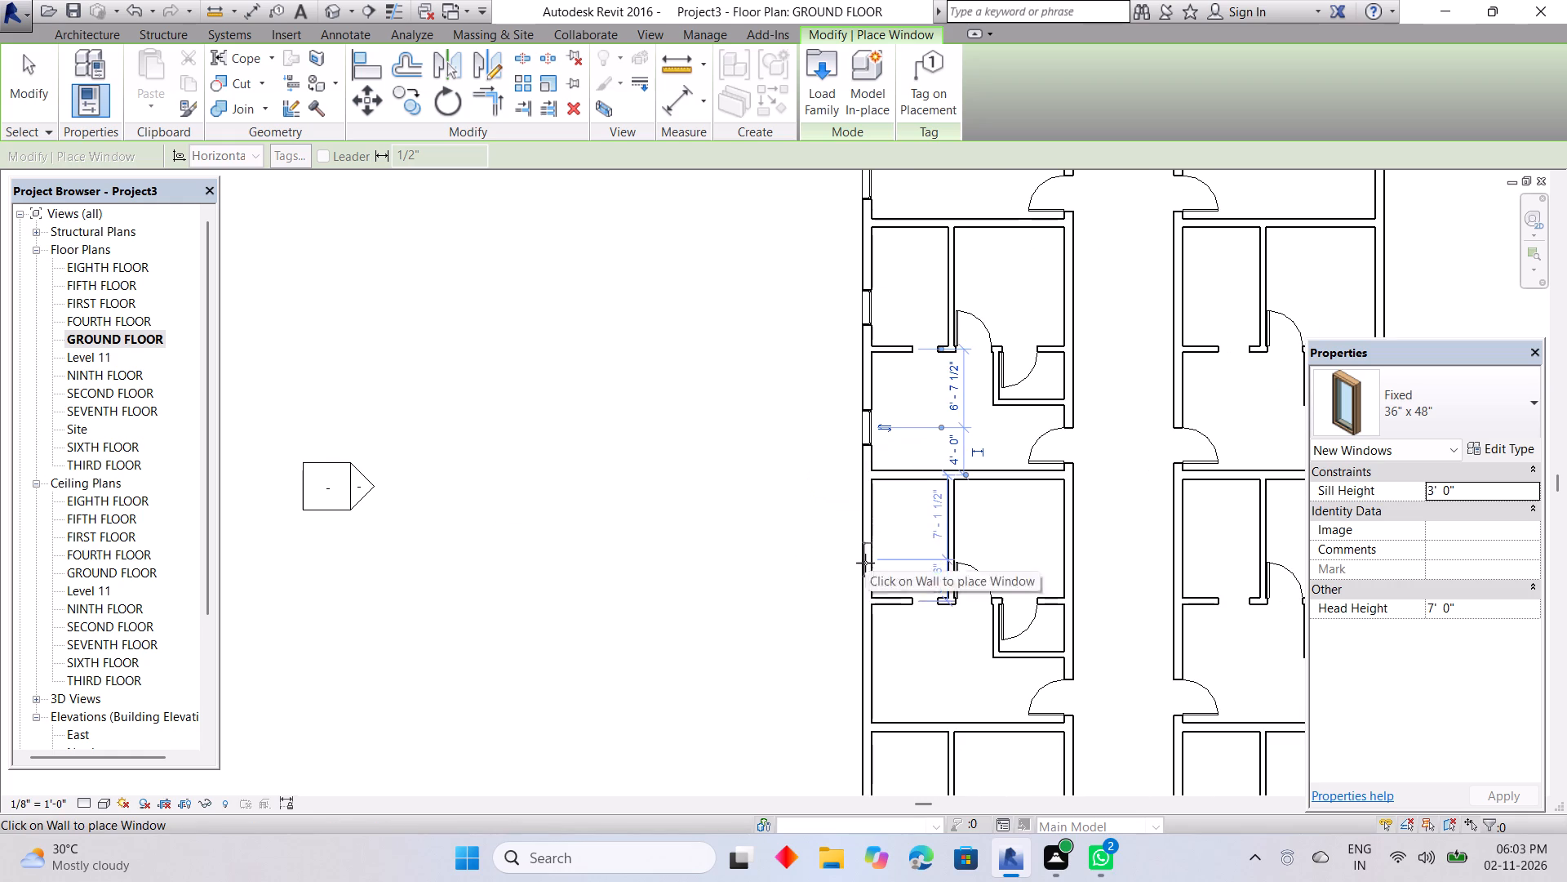
pyautogui.click(868, 568)
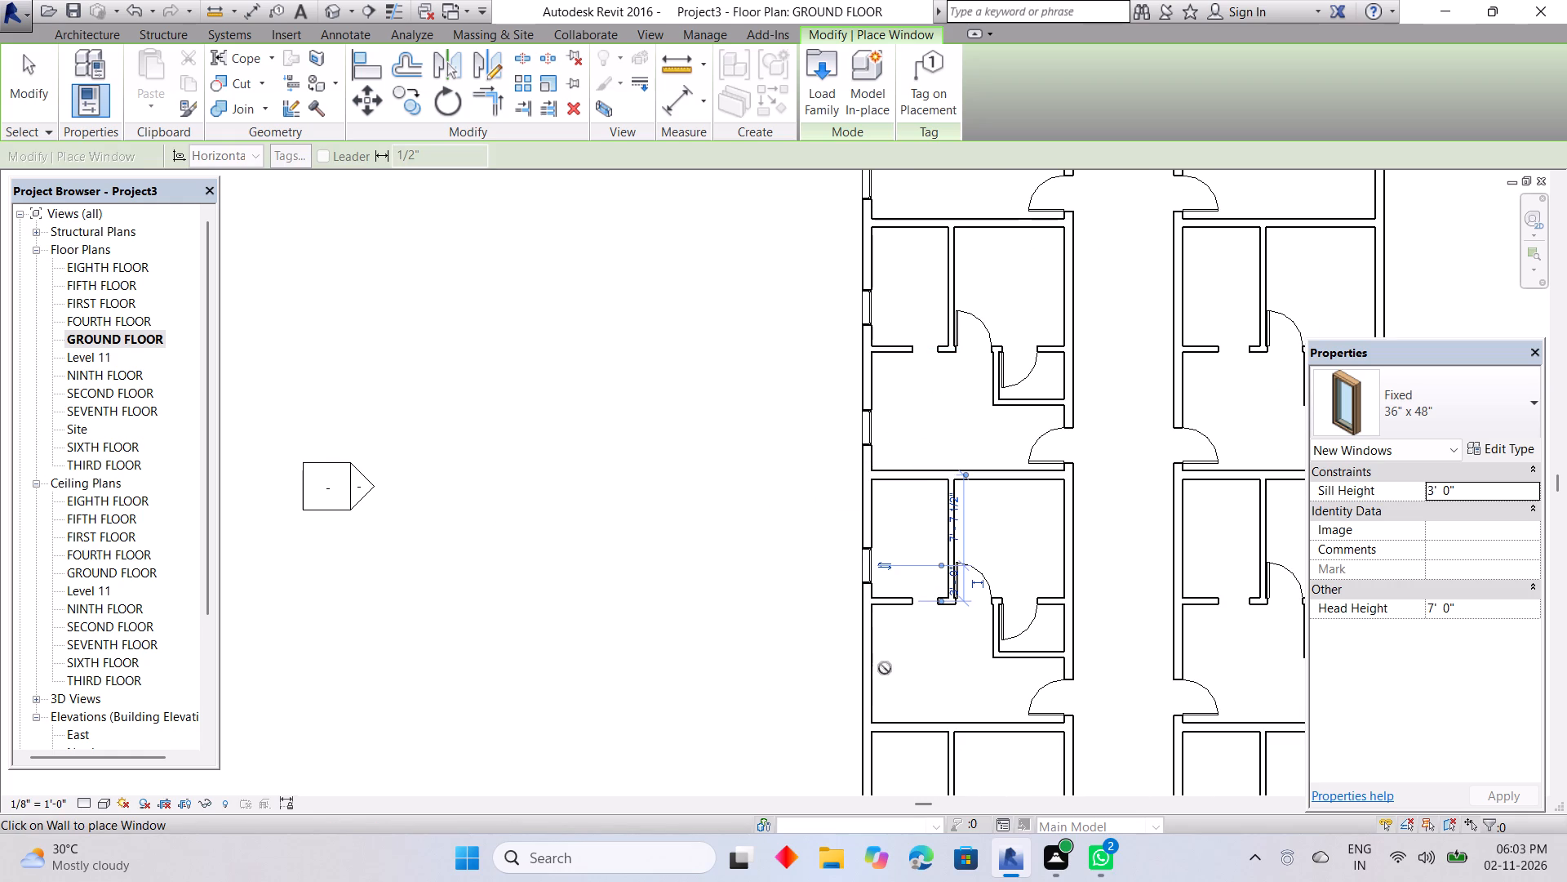
pyautogui.click(875, 690)
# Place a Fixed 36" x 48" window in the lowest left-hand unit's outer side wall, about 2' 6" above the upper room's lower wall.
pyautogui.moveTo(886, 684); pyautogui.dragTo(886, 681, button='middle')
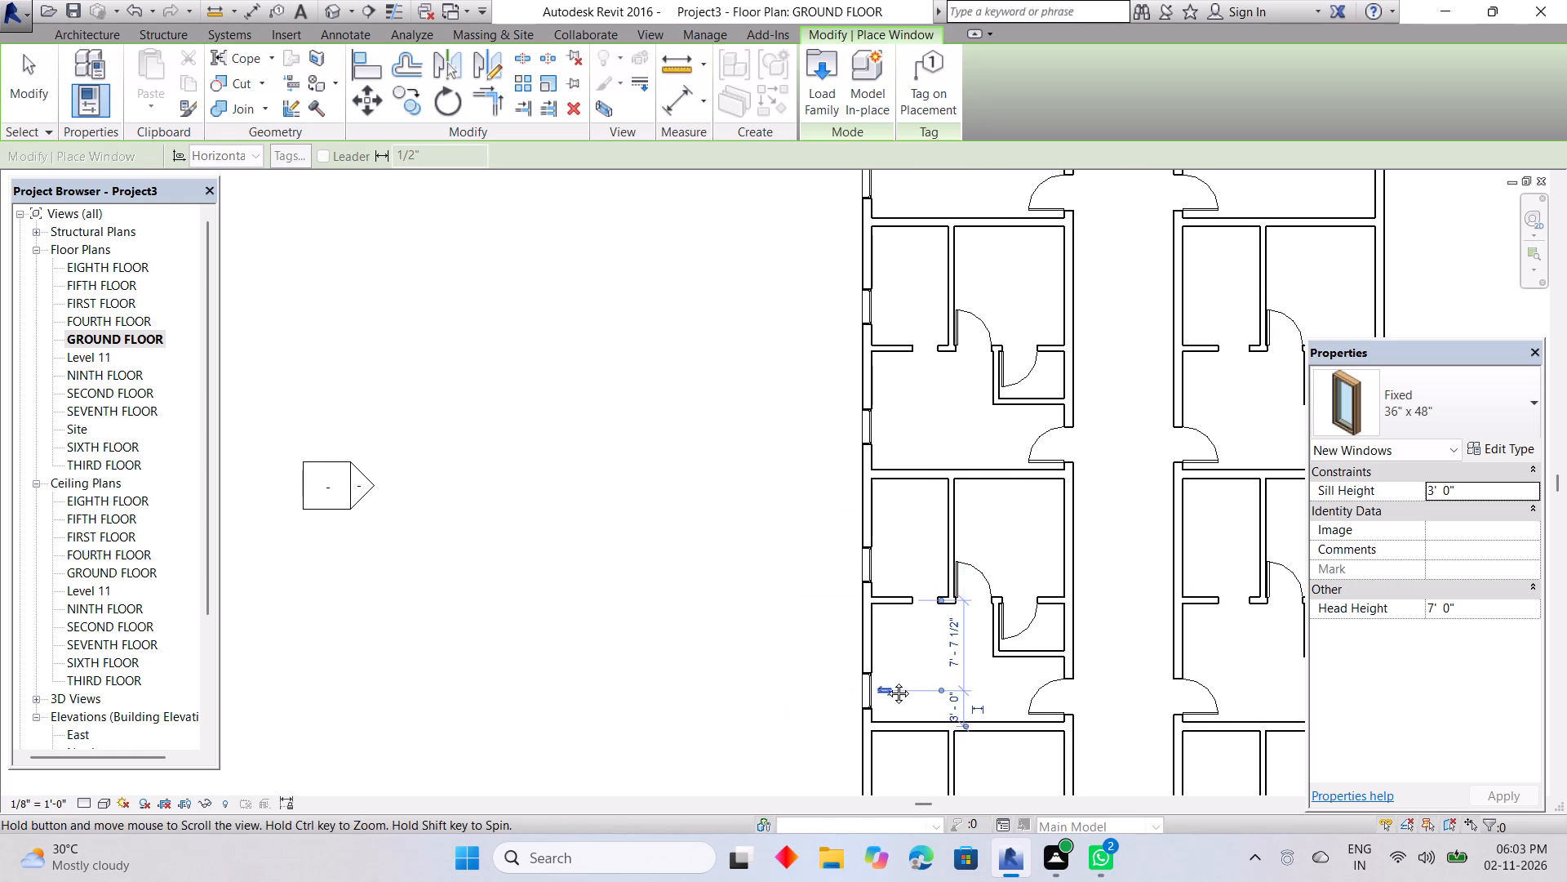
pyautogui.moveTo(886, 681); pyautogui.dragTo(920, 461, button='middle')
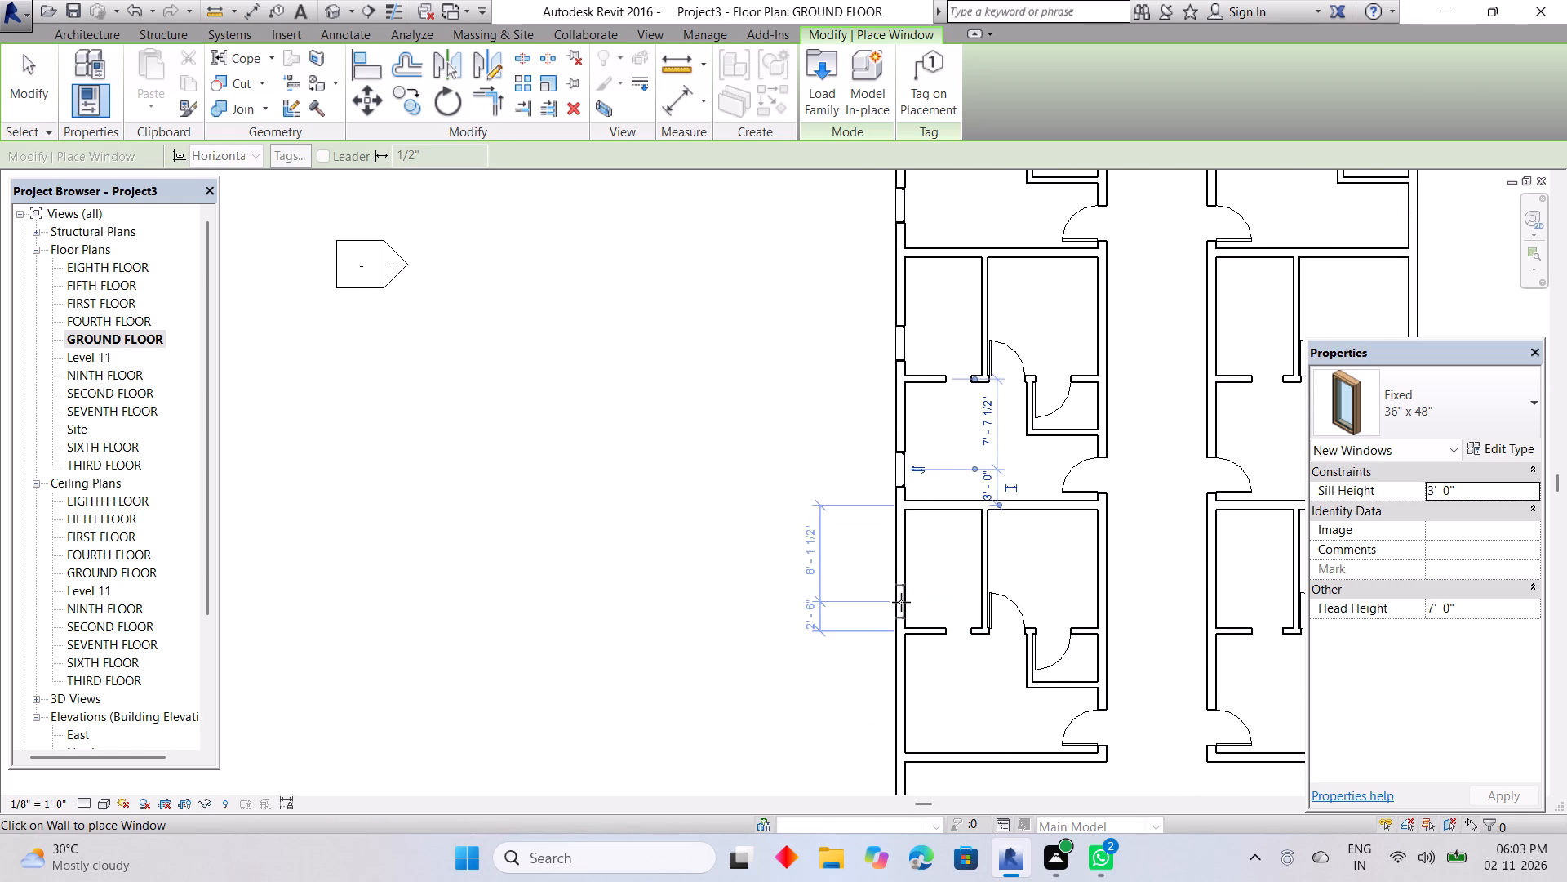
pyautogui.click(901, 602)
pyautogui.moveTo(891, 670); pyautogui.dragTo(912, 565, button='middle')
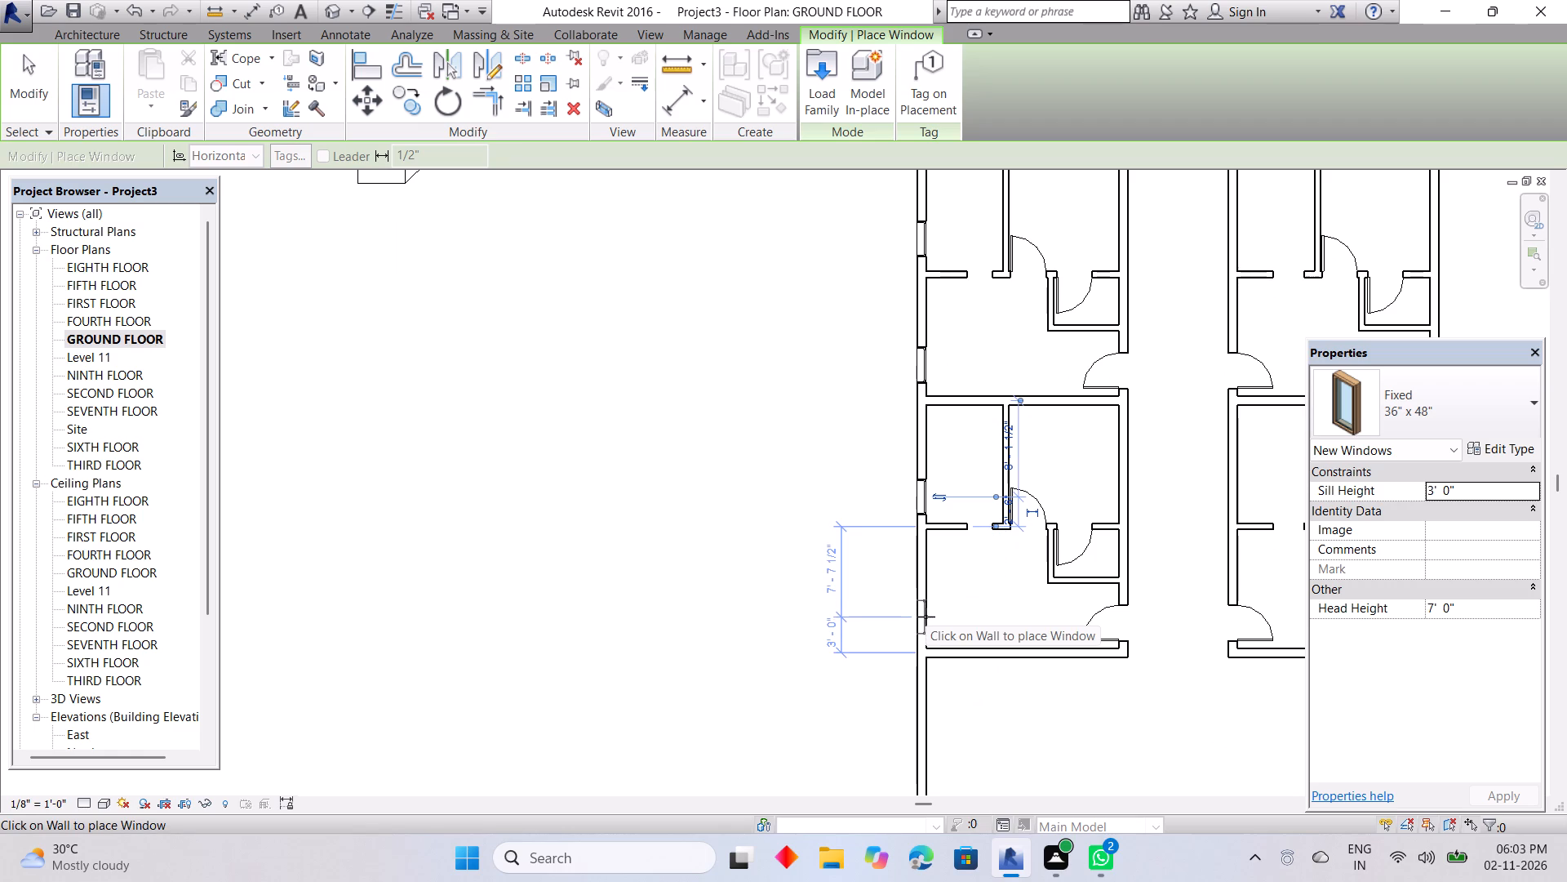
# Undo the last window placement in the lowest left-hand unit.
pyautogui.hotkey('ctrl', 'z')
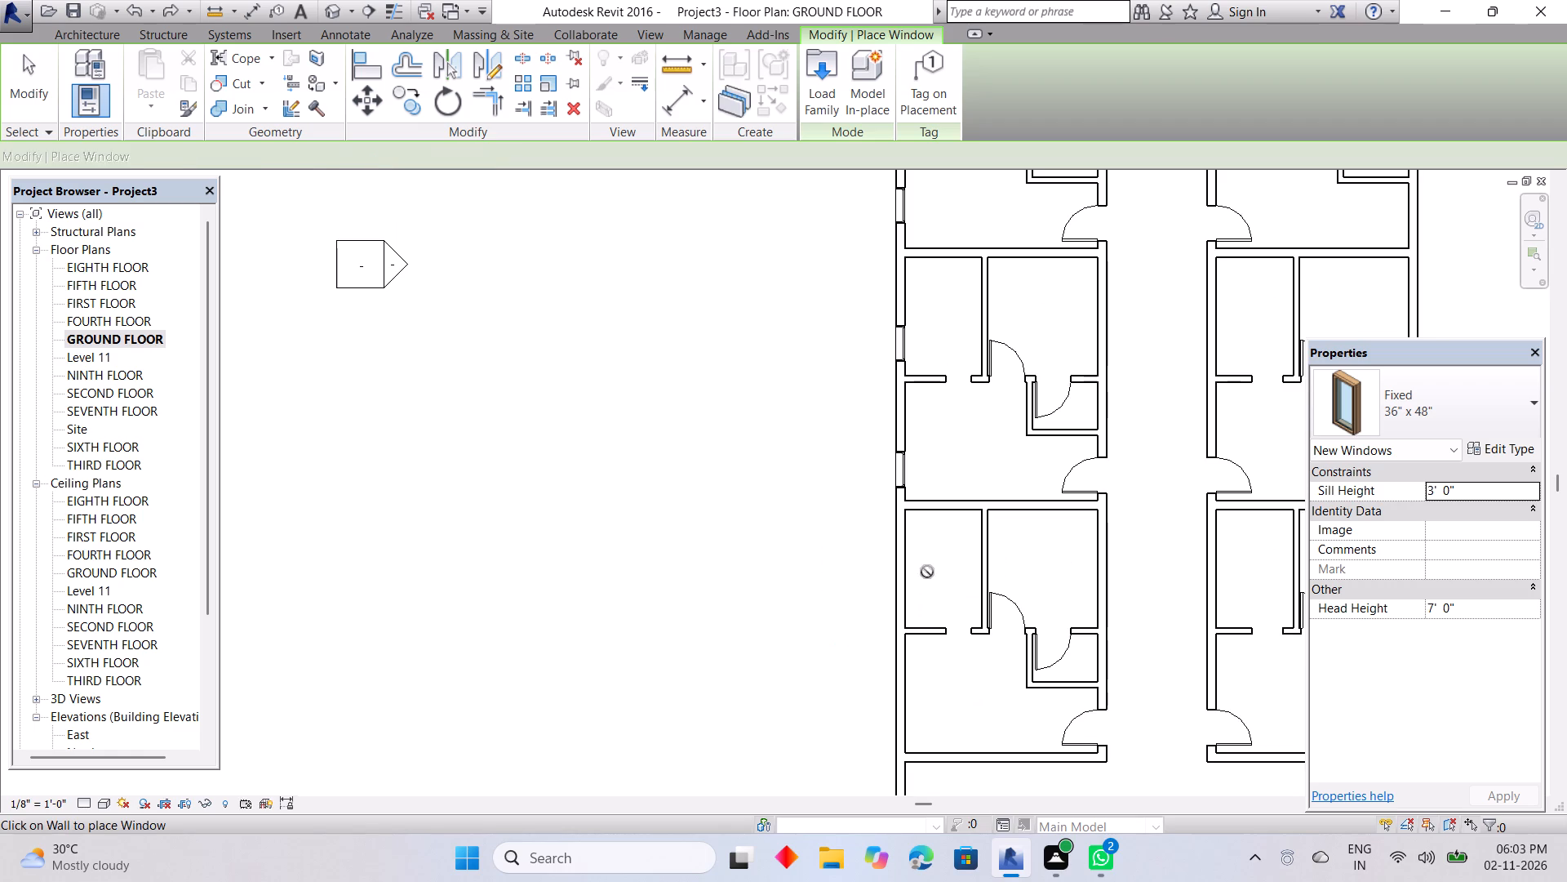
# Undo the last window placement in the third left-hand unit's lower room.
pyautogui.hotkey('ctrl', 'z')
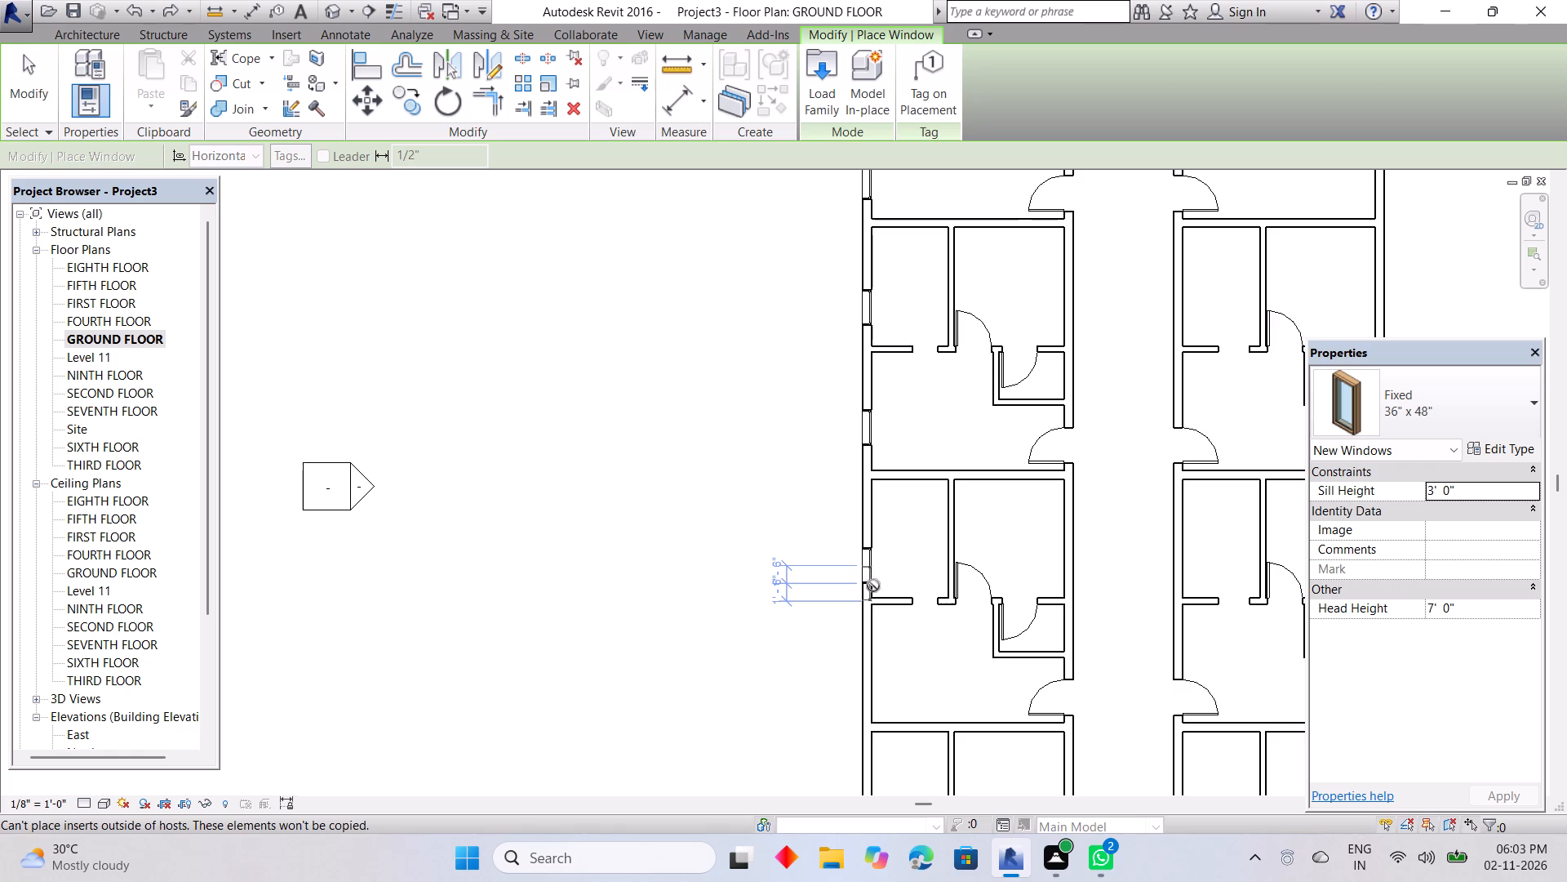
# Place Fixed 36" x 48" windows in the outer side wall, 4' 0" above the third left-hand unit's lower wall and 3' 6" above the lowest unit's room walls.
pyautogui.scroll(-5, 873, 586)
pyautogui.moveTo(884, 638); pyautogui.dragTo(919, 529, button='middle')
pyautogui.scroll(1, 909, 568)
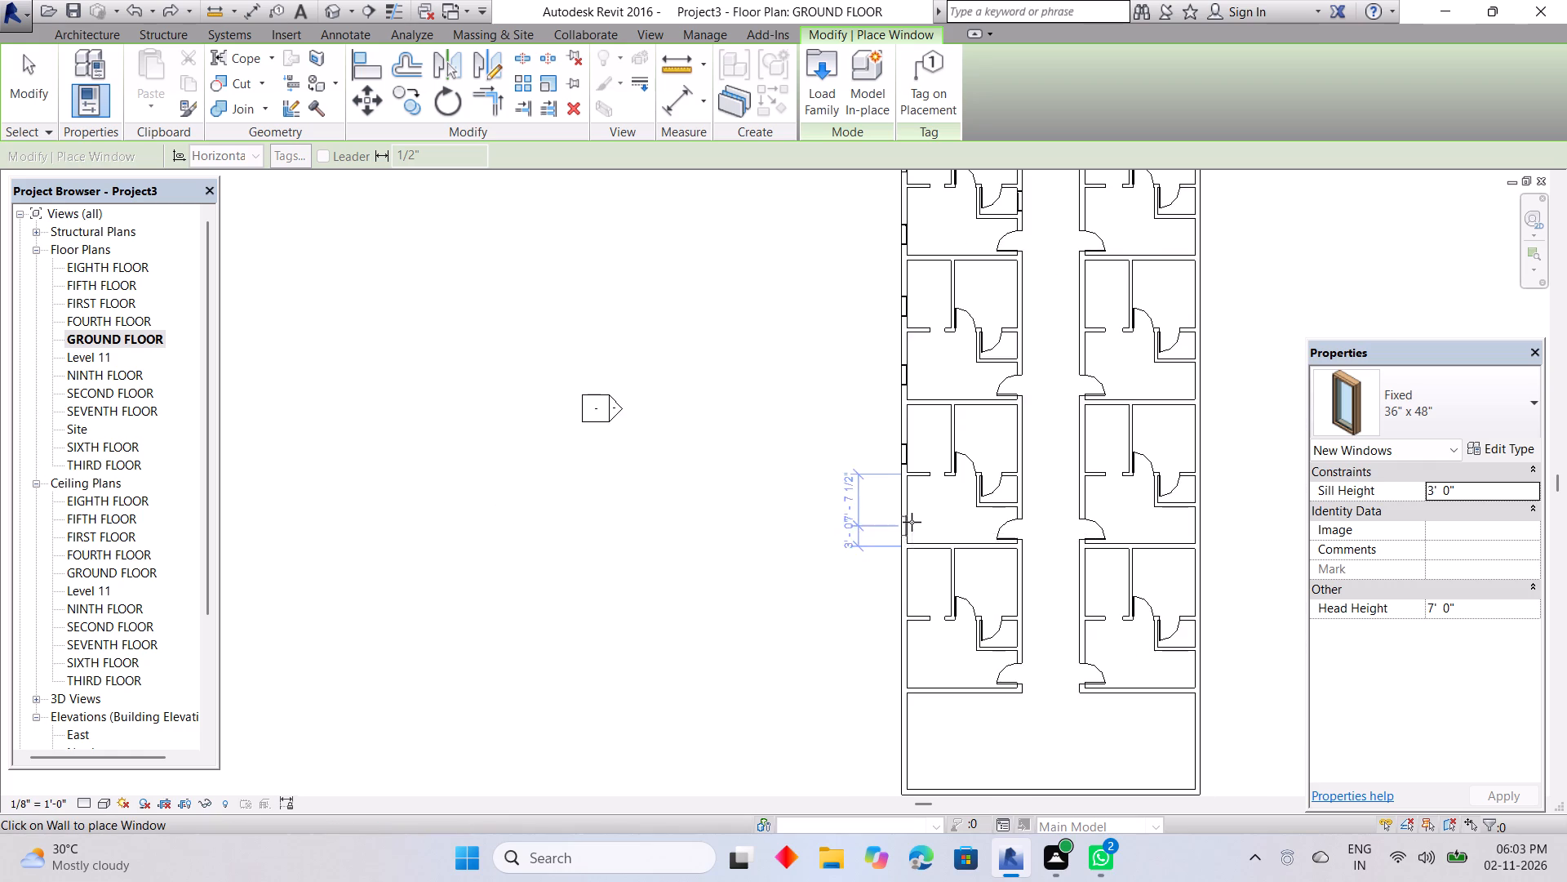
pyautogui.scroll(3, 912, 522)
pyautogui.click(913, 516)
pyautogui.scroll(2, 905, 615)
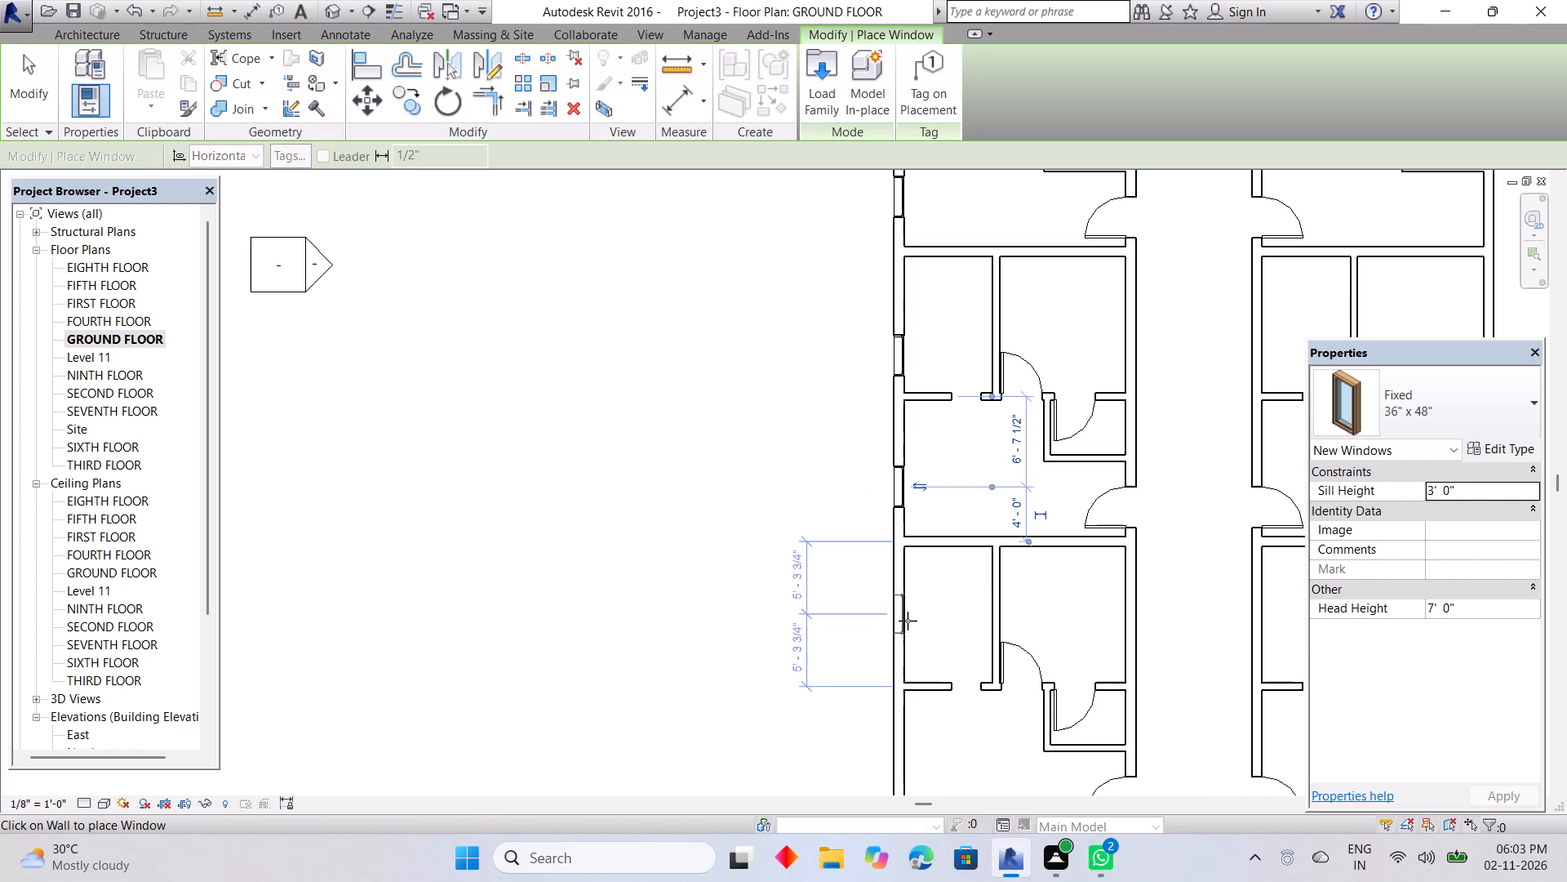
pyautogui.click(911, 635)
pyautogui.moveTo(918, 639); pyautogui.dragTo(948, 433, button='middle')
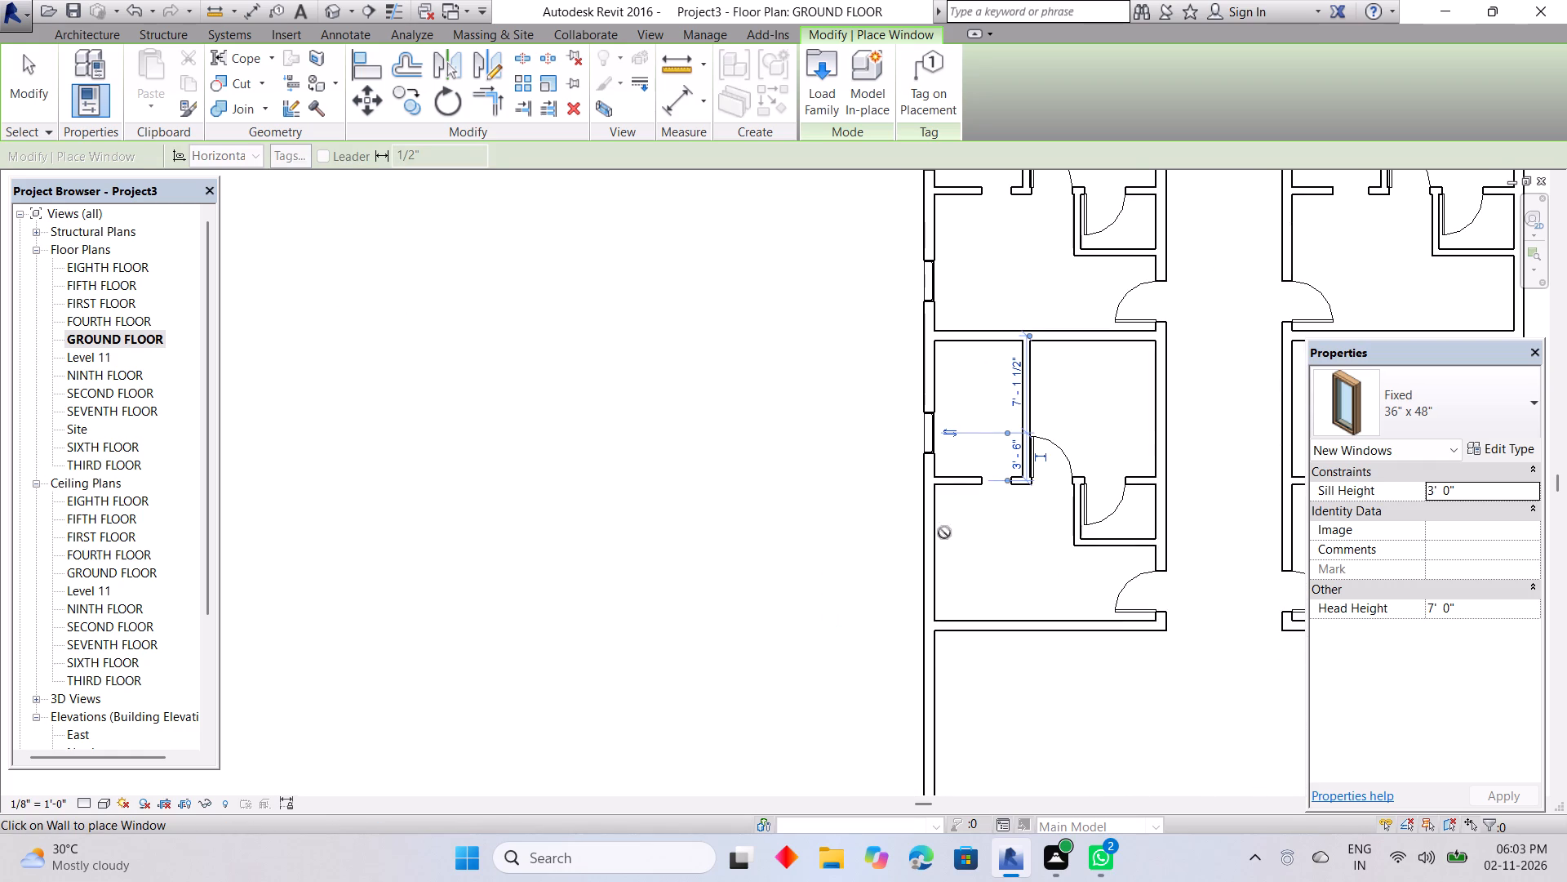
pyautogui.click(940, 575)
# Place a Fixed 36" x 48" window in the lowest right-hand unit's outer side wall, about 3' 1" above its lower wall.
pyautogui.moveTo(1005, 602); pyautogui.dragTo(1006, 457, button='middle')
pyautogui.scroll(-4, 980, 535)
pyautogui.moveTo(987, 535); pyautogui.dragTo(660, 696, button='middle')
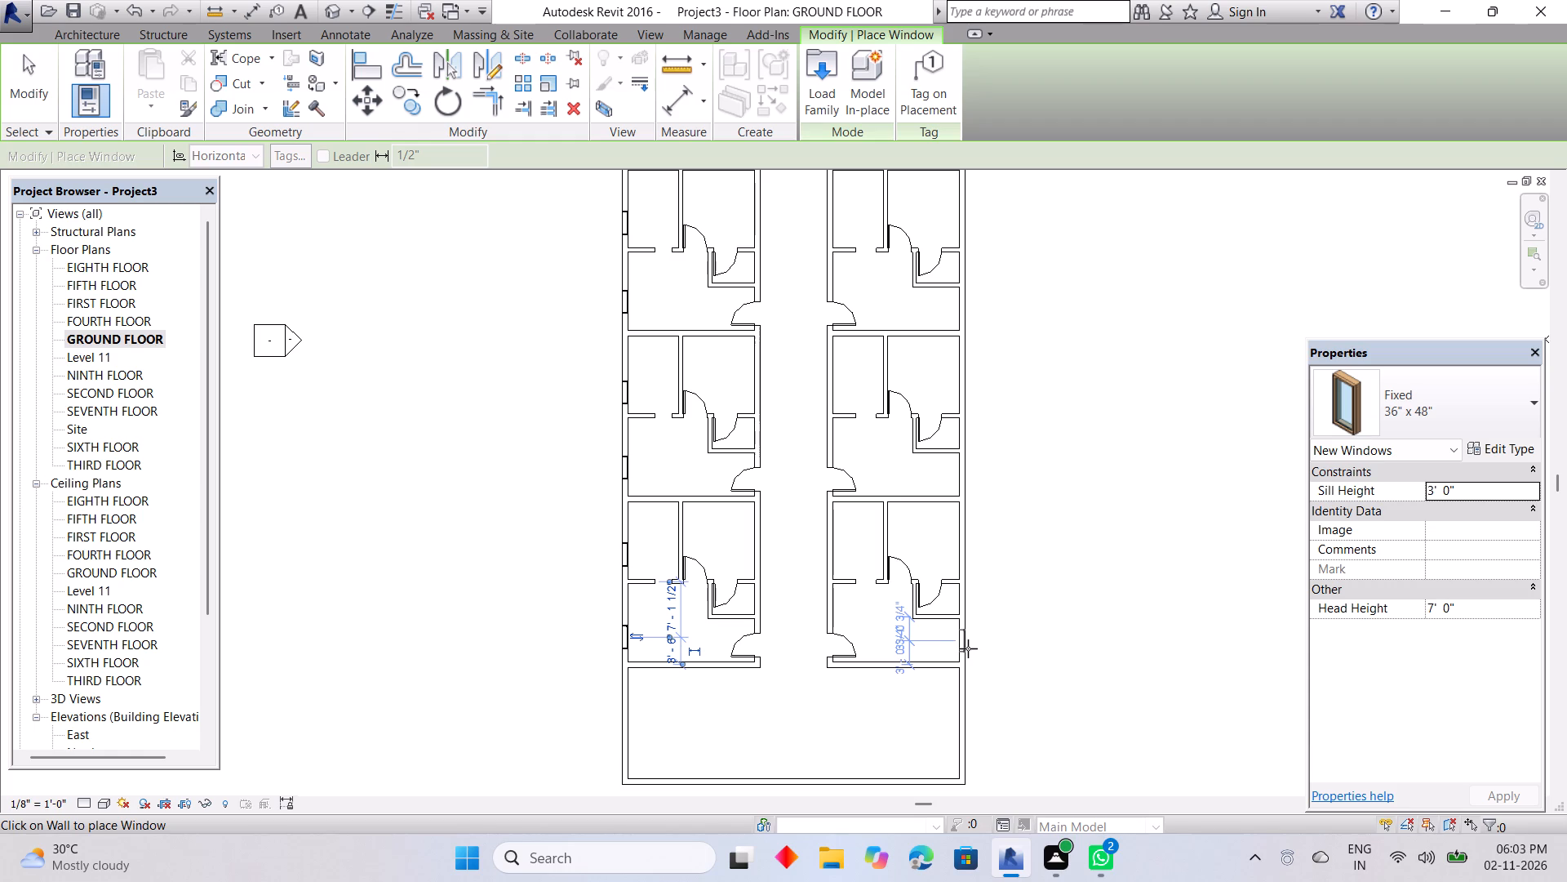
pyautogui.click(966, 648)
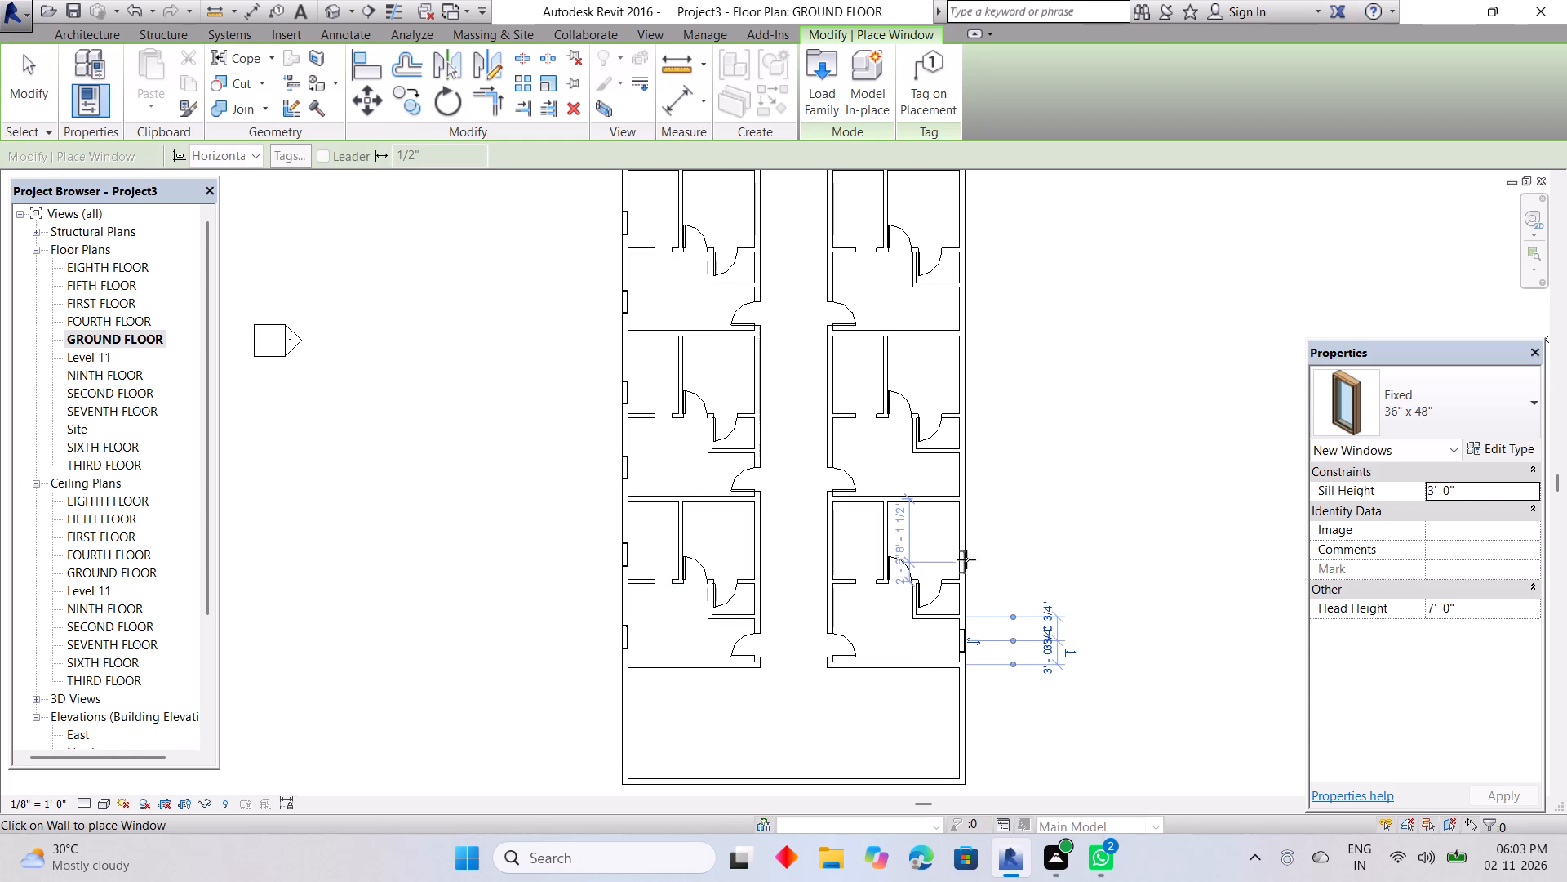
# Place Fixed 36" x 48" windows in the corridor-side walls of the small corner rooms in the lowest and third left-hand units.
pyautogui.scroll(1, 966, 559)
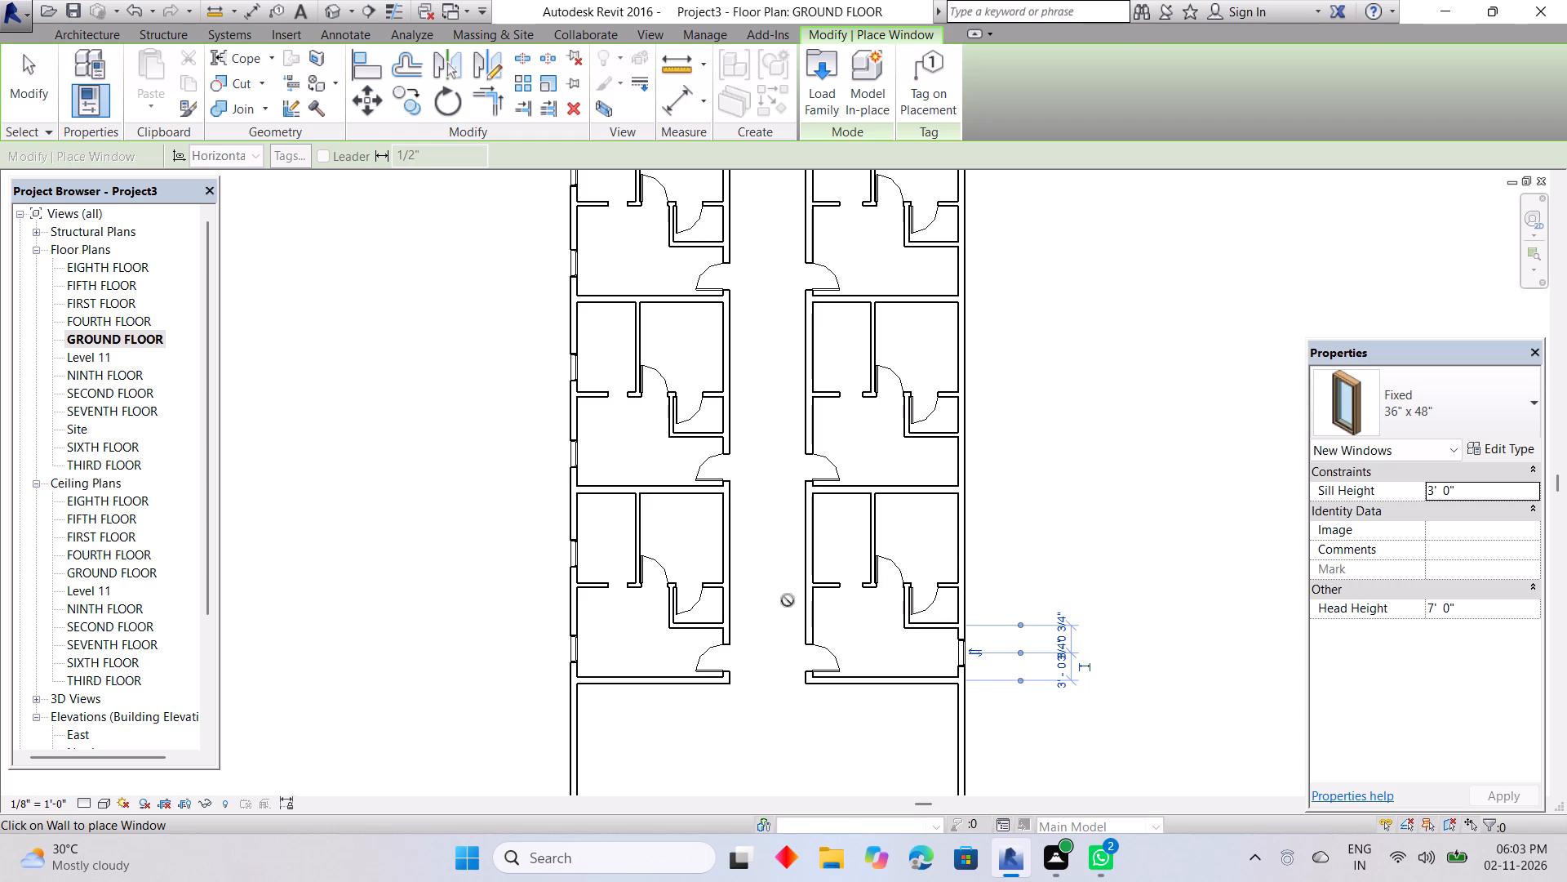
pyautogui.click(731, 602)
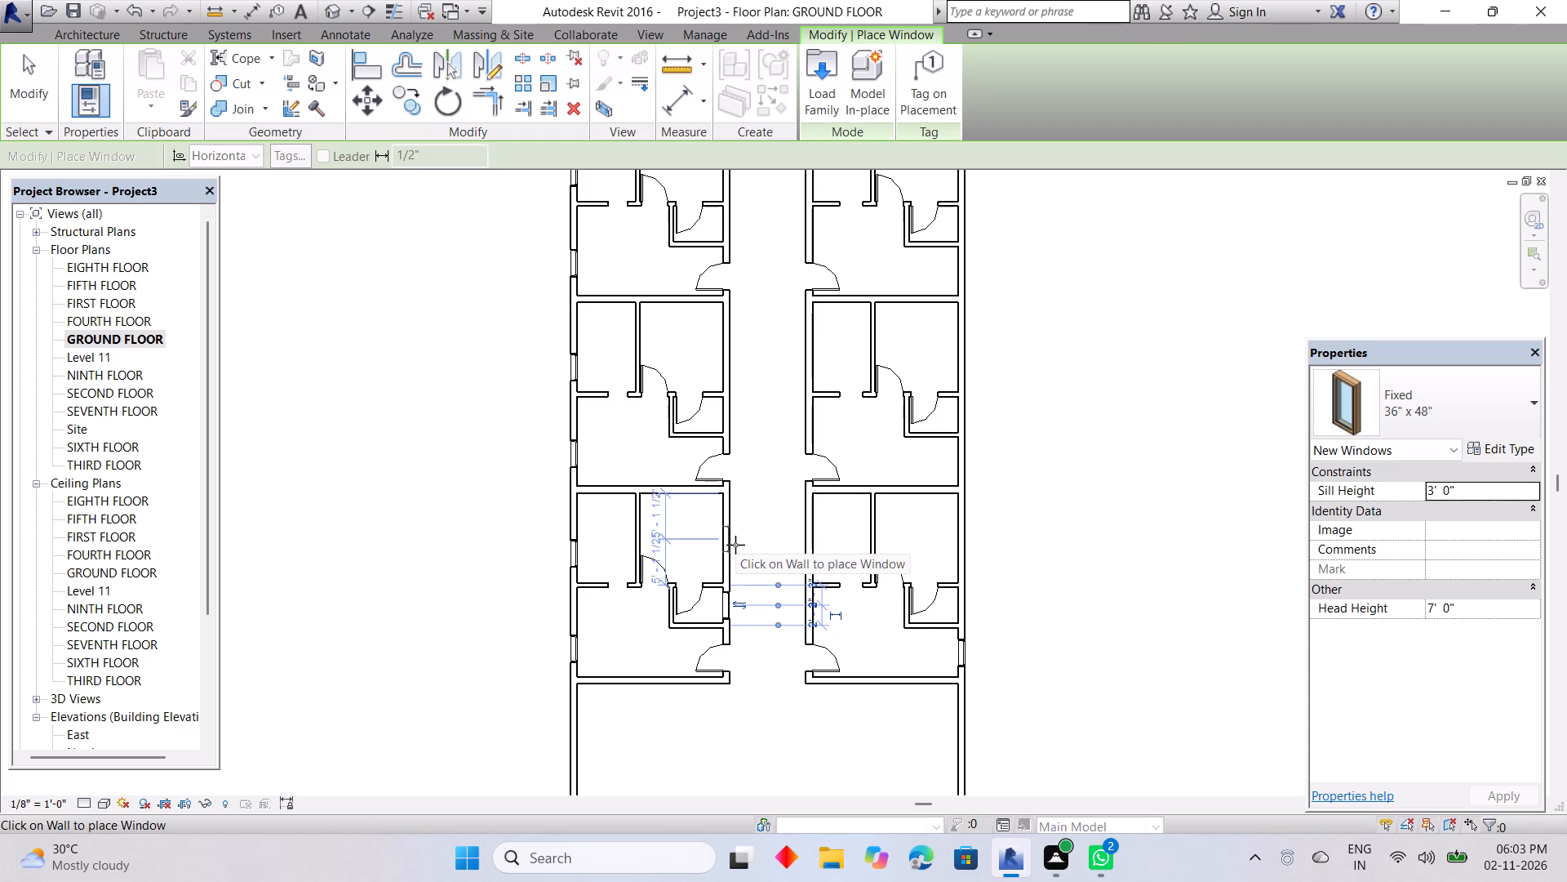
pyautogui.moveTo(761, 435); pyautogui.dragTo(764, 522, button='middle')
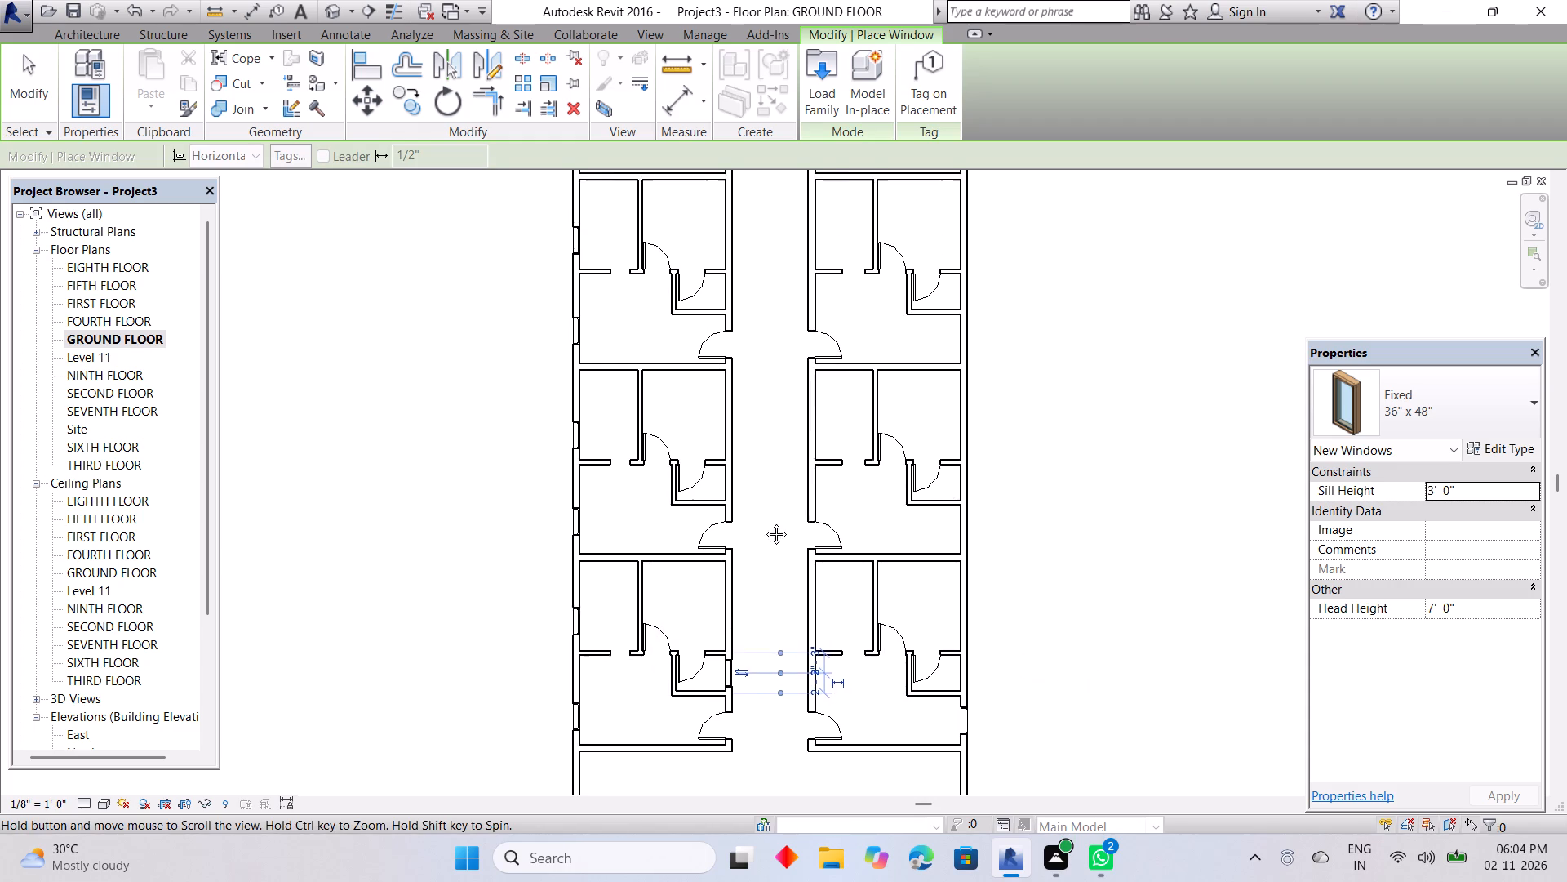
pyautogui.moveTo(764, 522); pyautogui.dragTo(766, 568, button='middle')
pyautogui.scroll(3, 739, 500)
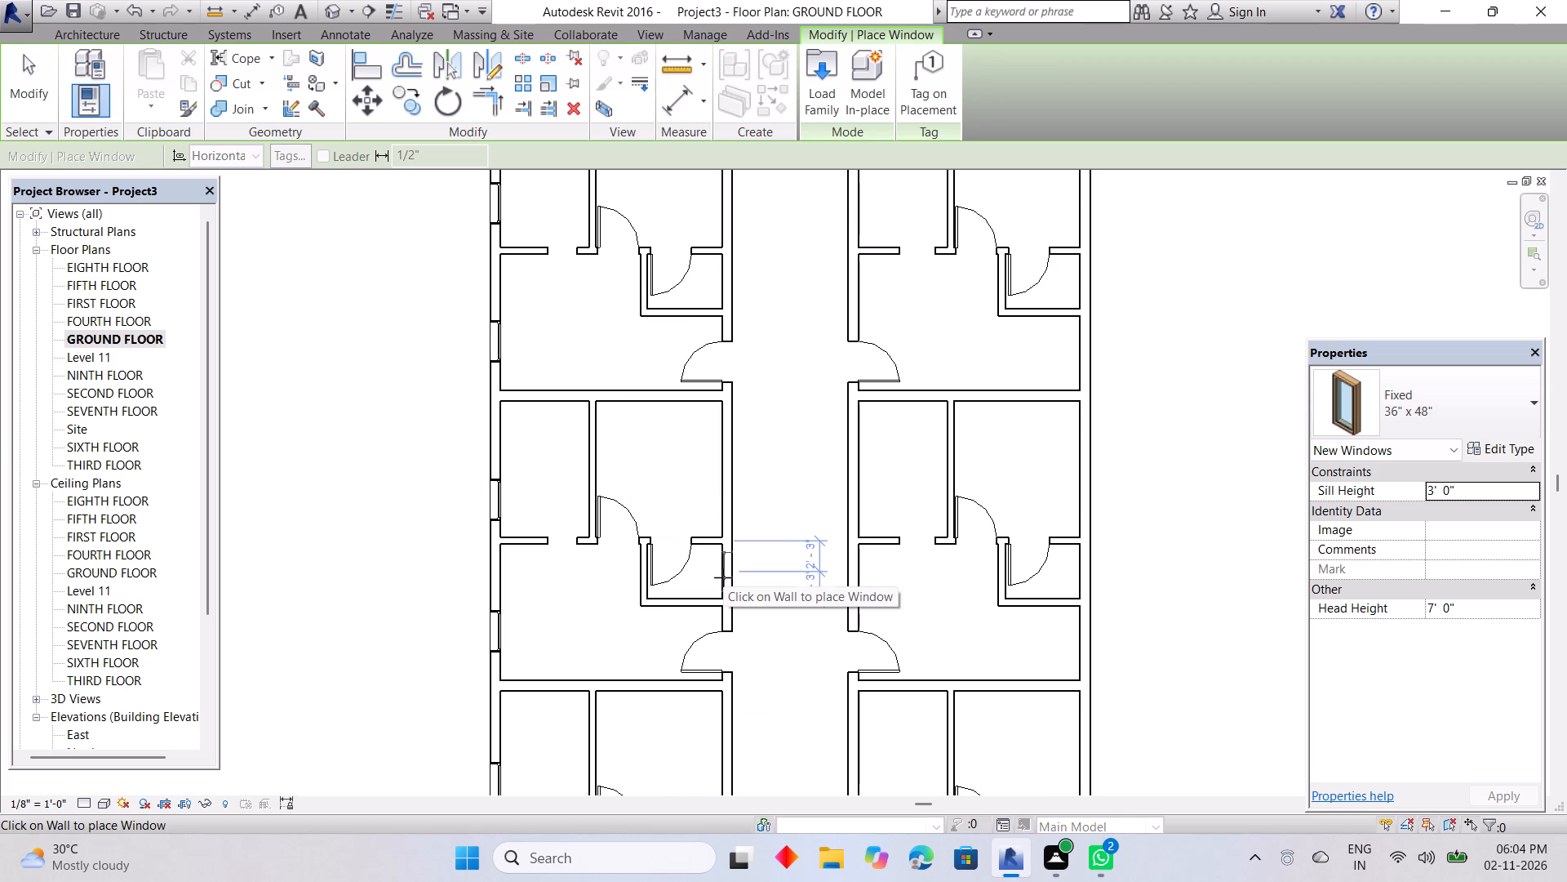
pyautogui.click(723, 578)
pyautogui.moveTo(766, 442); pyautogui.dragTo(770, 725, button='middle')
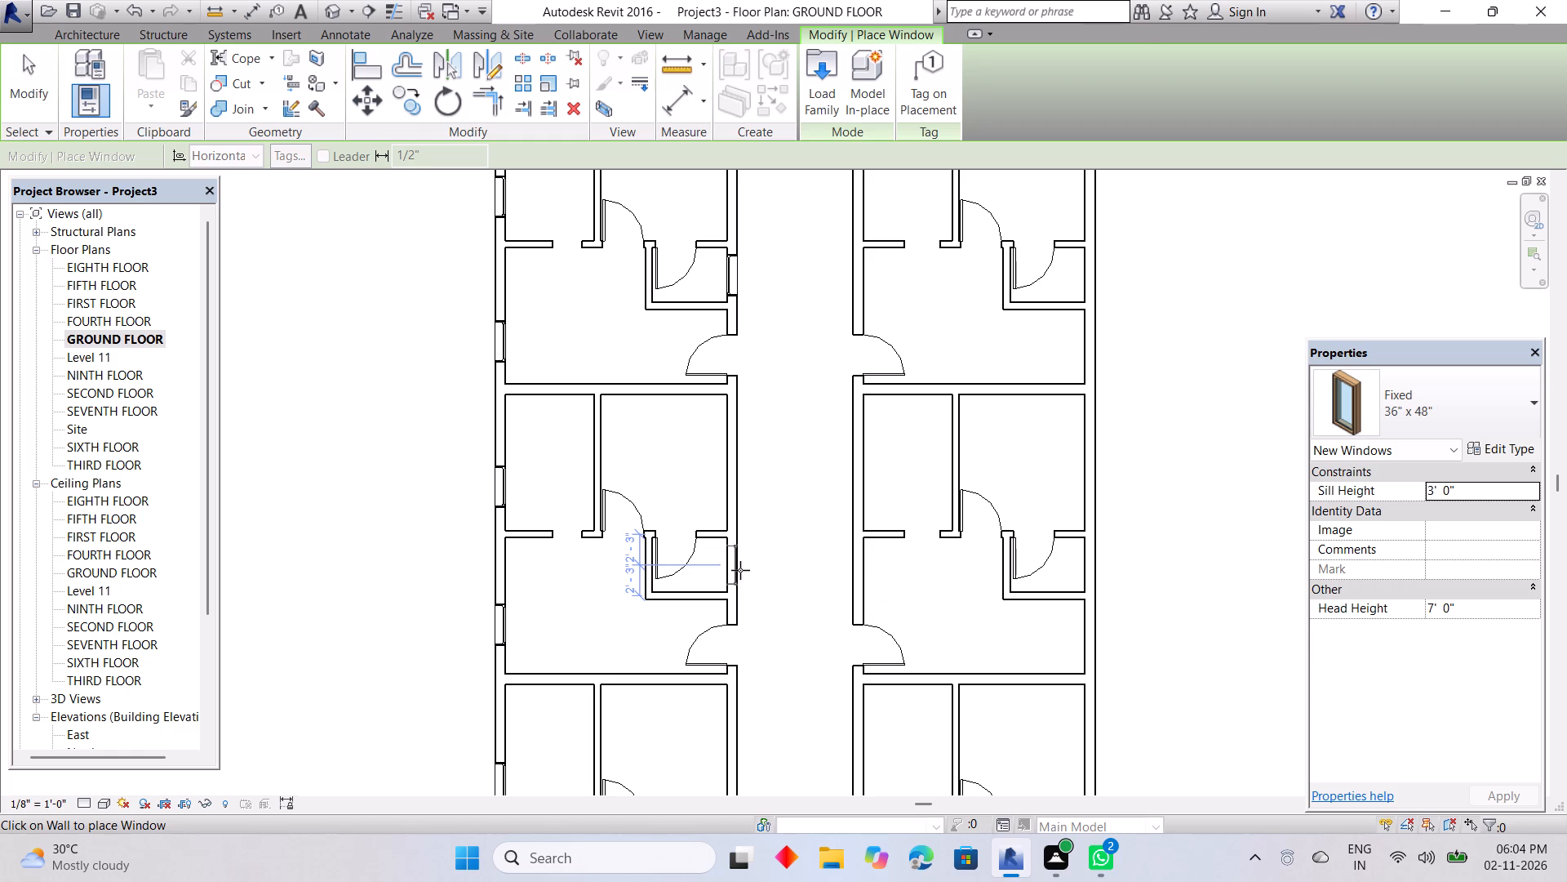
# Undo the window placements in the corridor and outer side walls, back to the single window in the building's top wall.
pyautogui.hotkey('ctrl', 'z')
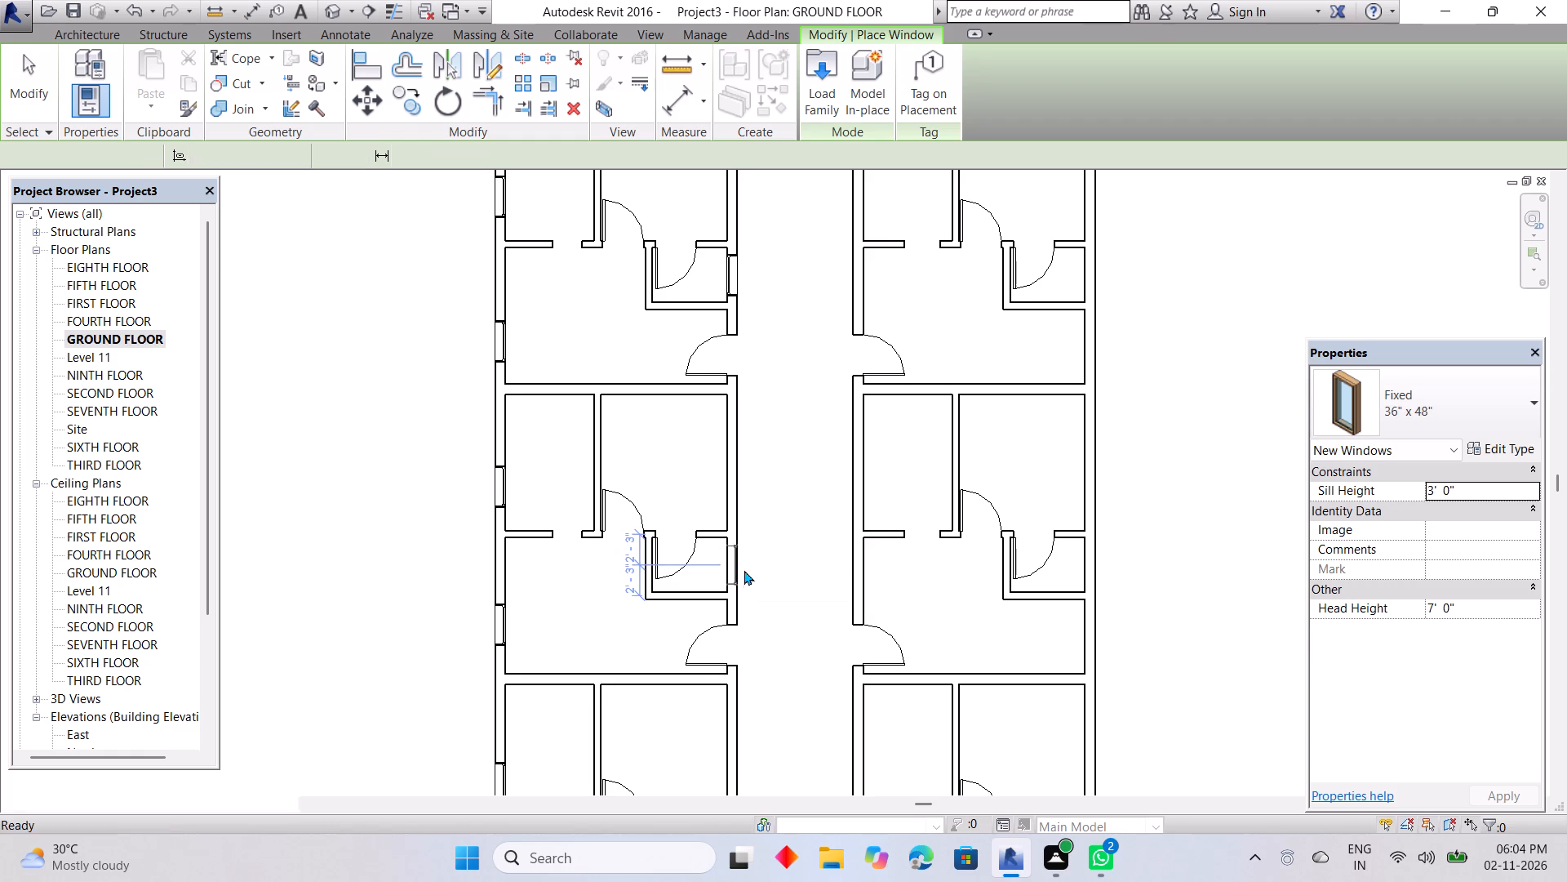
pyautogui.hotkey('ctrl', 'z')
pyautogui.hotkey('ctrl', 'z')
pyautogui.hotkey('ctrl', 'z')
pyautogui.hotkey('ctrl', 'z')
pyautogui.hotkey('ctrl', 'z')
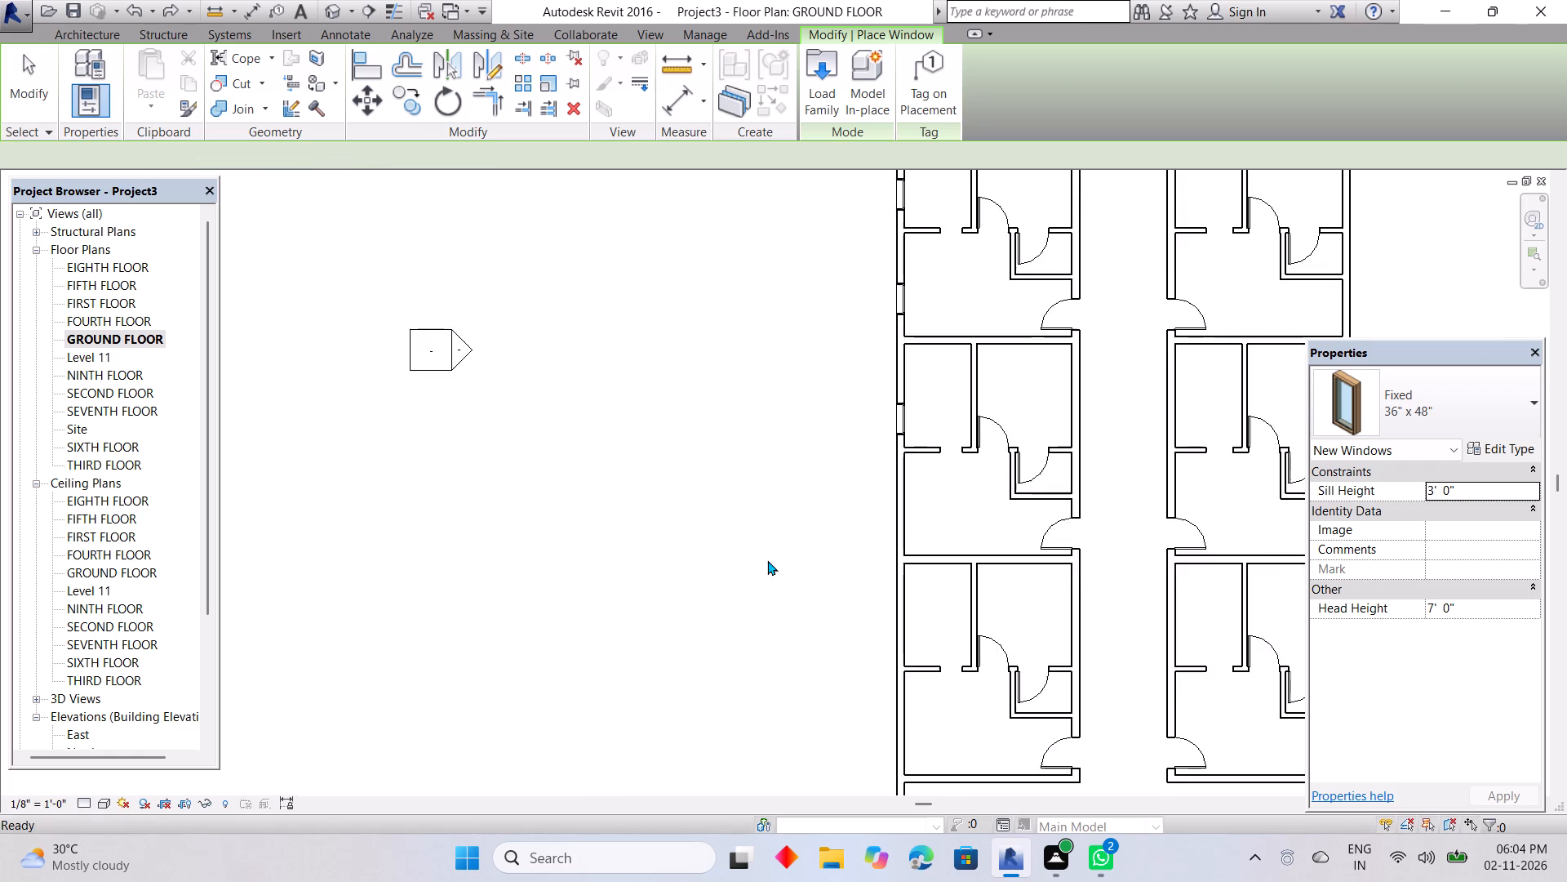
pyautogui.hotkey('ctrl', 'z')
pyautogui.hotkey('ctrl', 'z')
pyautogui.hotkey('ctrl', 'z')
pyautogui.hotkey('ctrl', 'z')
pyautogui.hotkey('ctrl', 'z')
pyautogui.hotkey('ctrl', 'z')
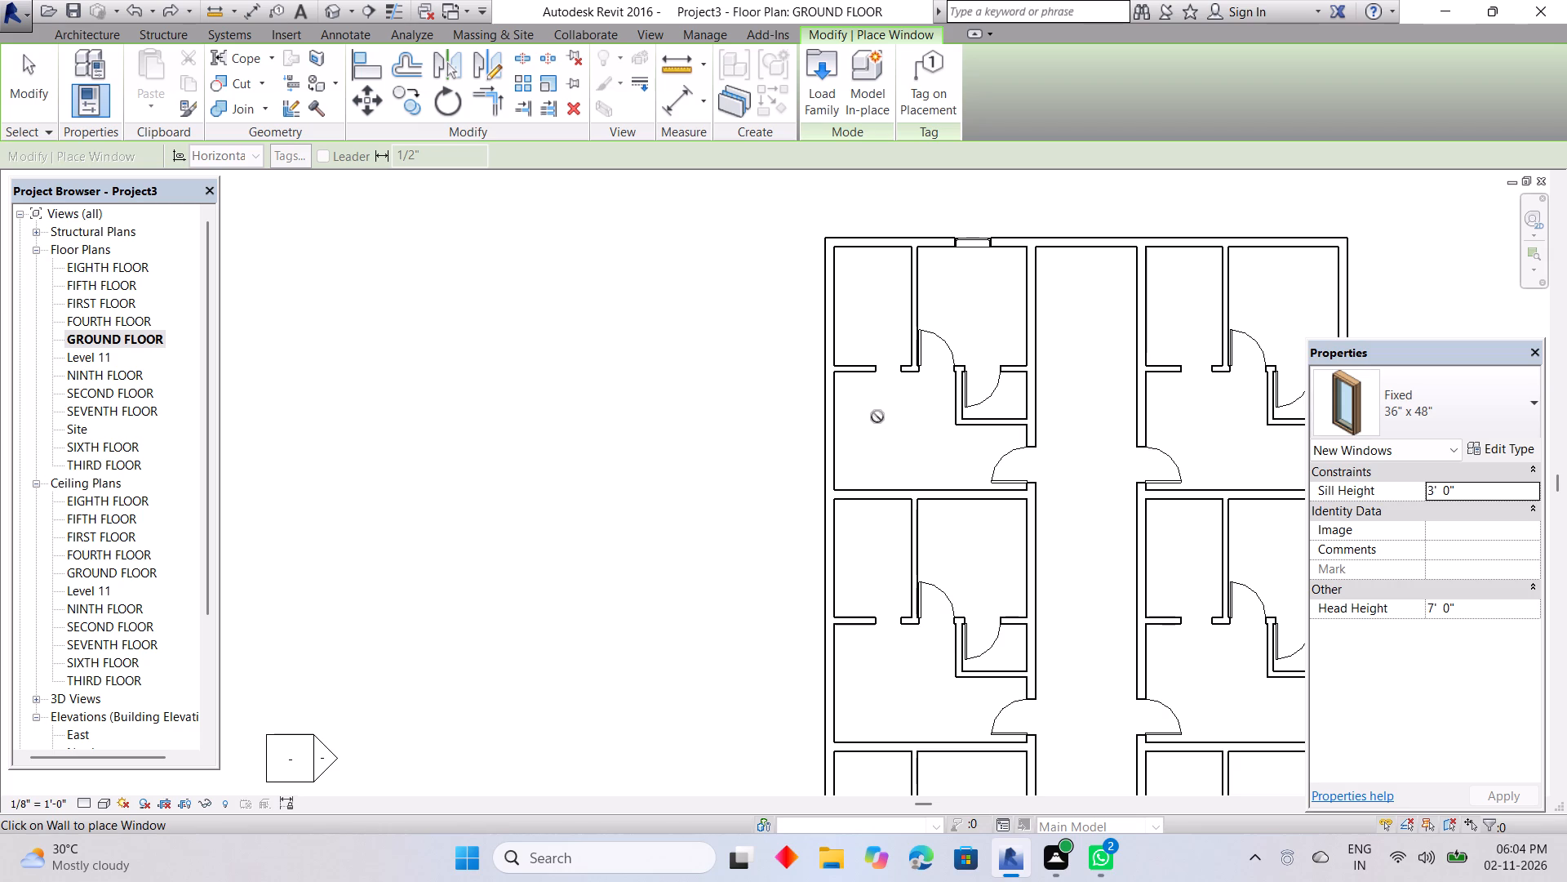
# In the top left-hand unit, place 36" x 48" windows centred on the small room's corridor wall and 3' 6" and 4' 6" up the outer wall's rooms.
pyautogui.scroll(2, 1034, 390)
pyautogui.click(1035, 390)
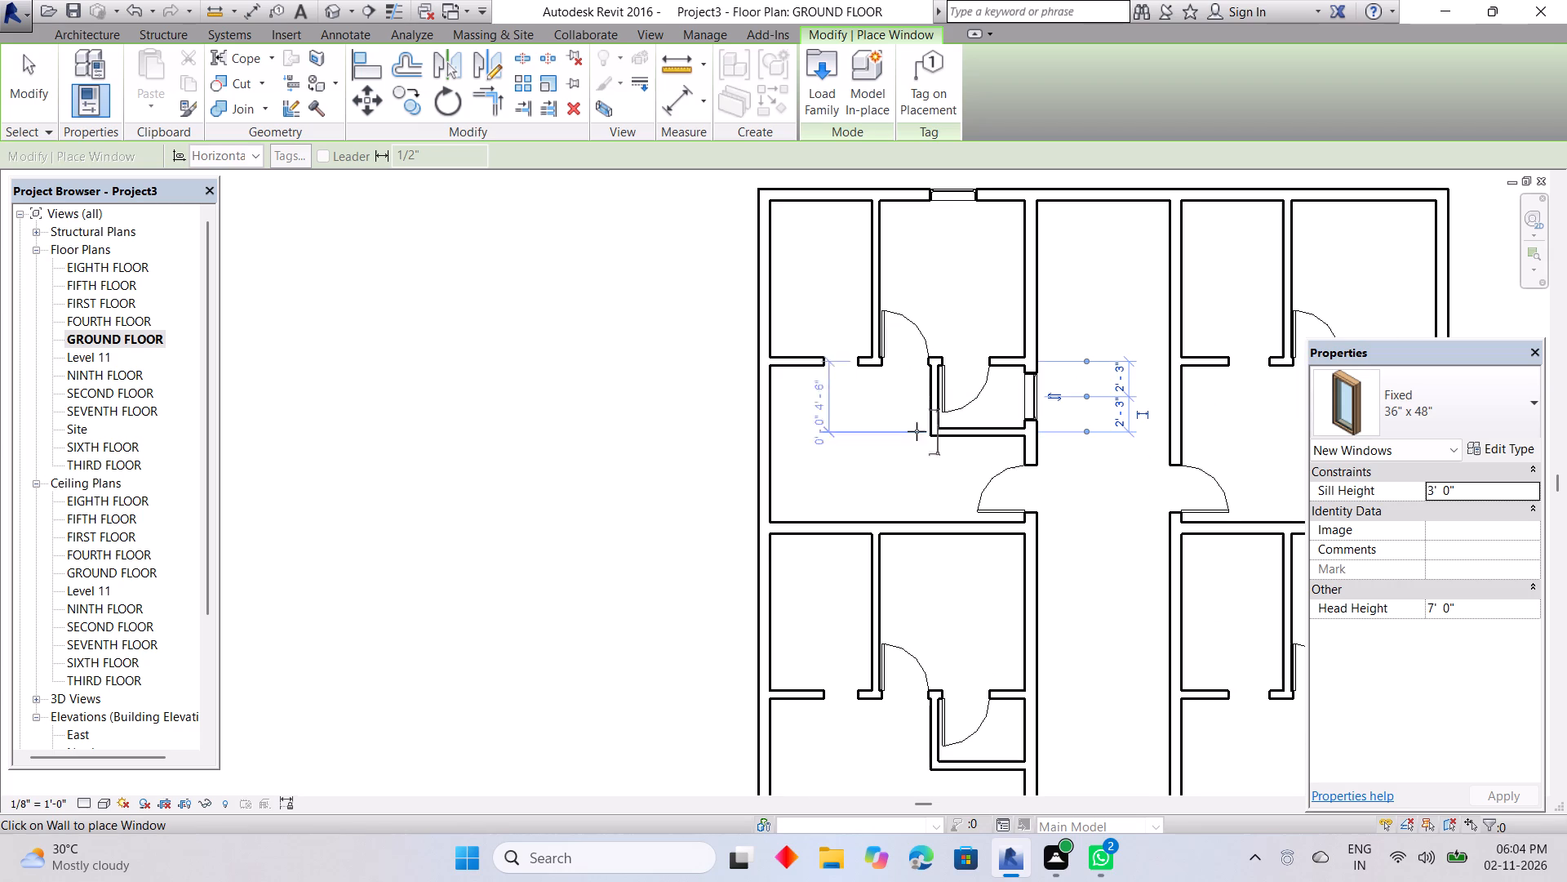
pyautogui.moveTo(877, 326); pyautogui.dragTo(899, 529, button='middle')
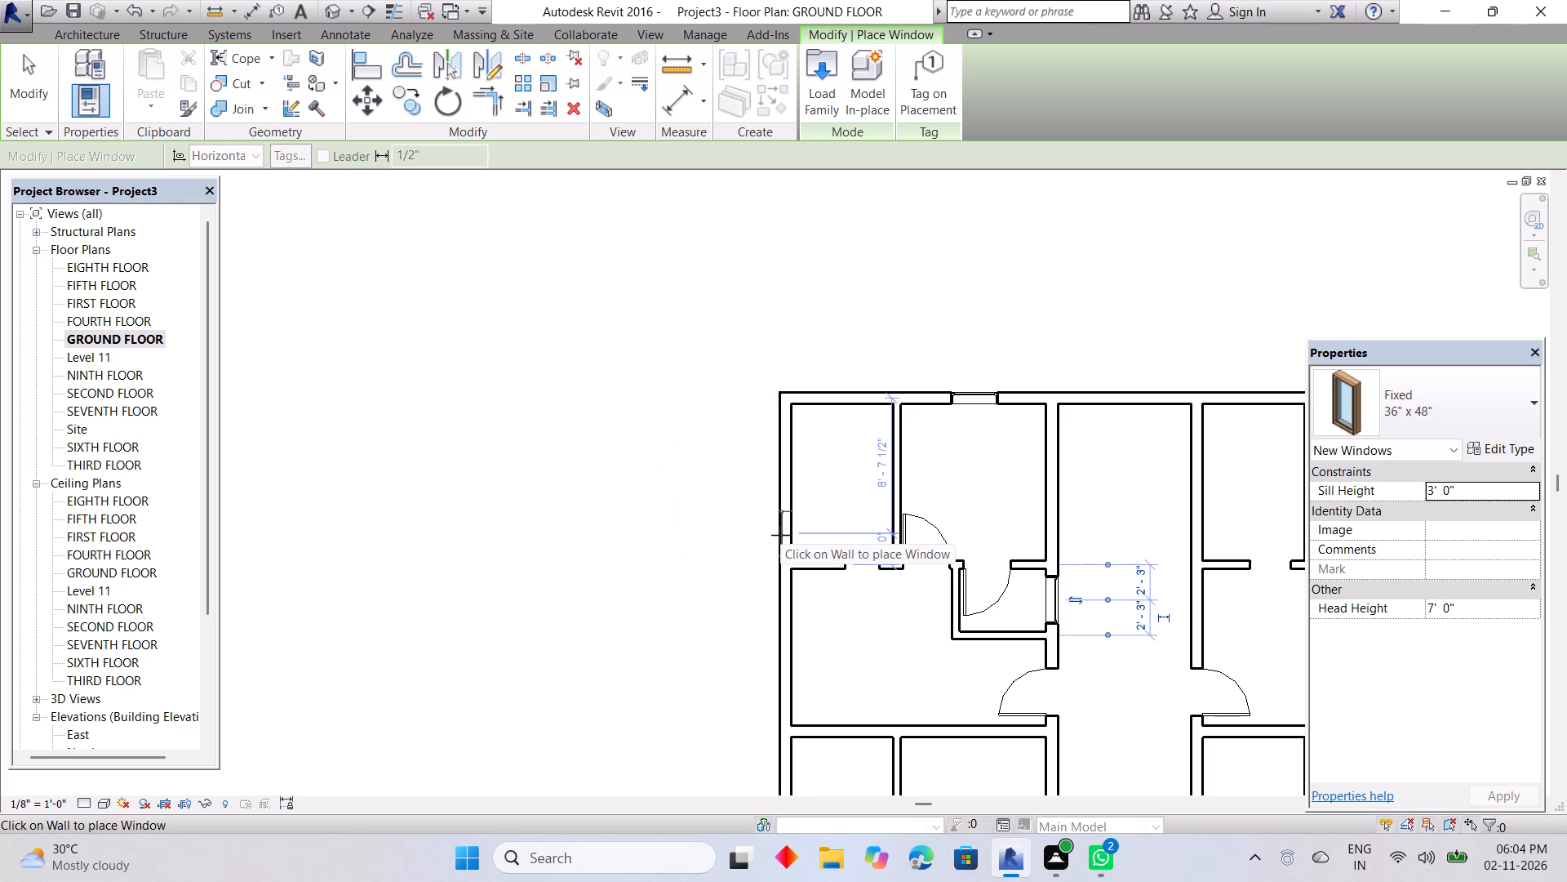
pyautogui.click(784, 511)
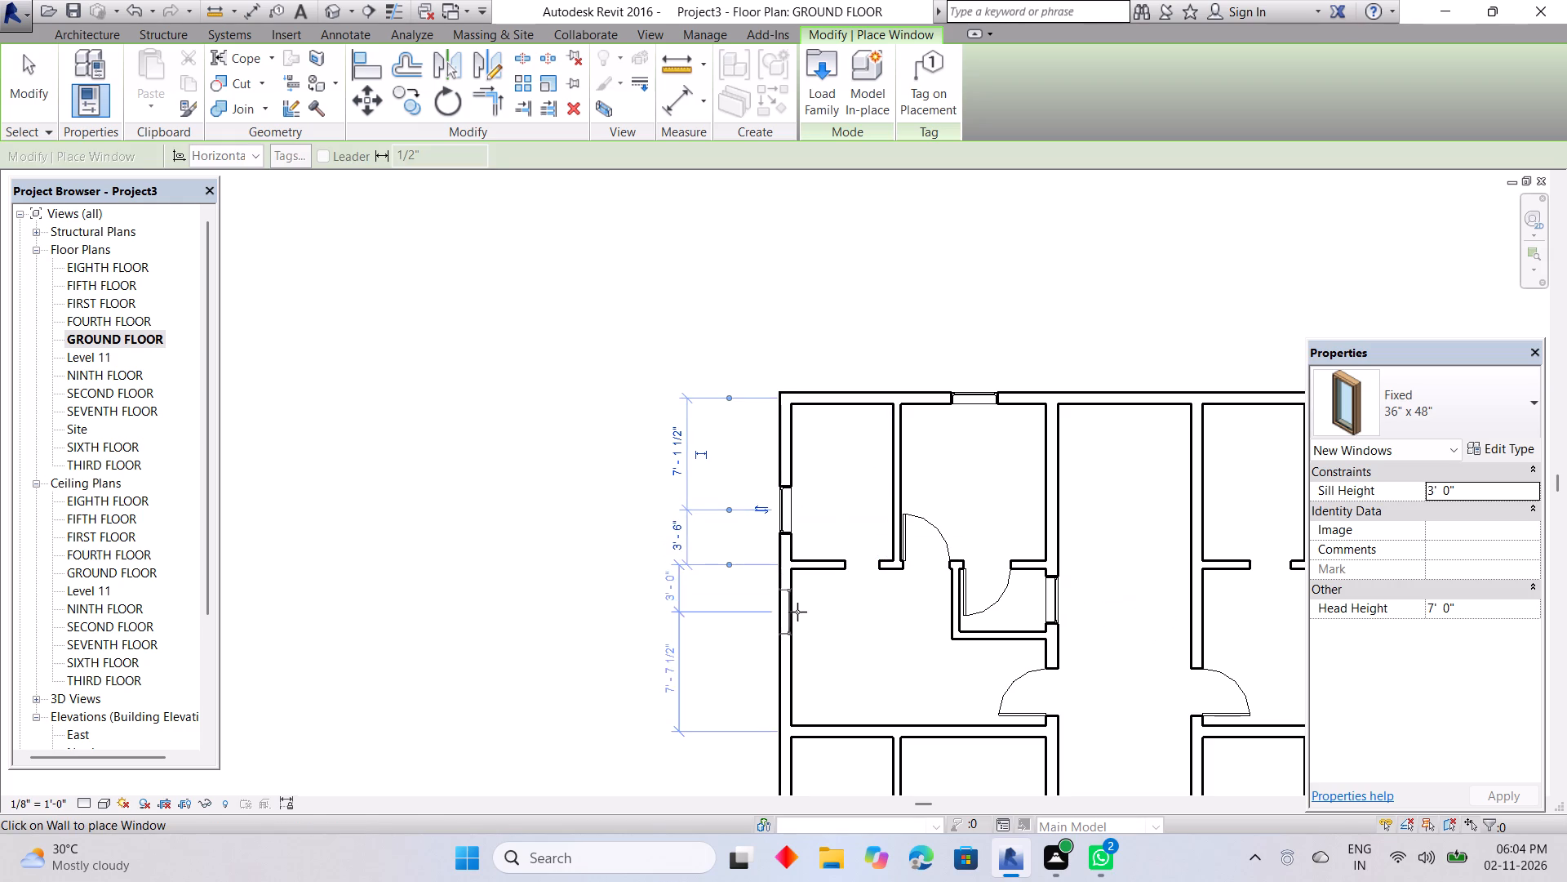
pyautogui.moveTo(797, 612); pyautogui.dragTo(828, 411, button='middle')
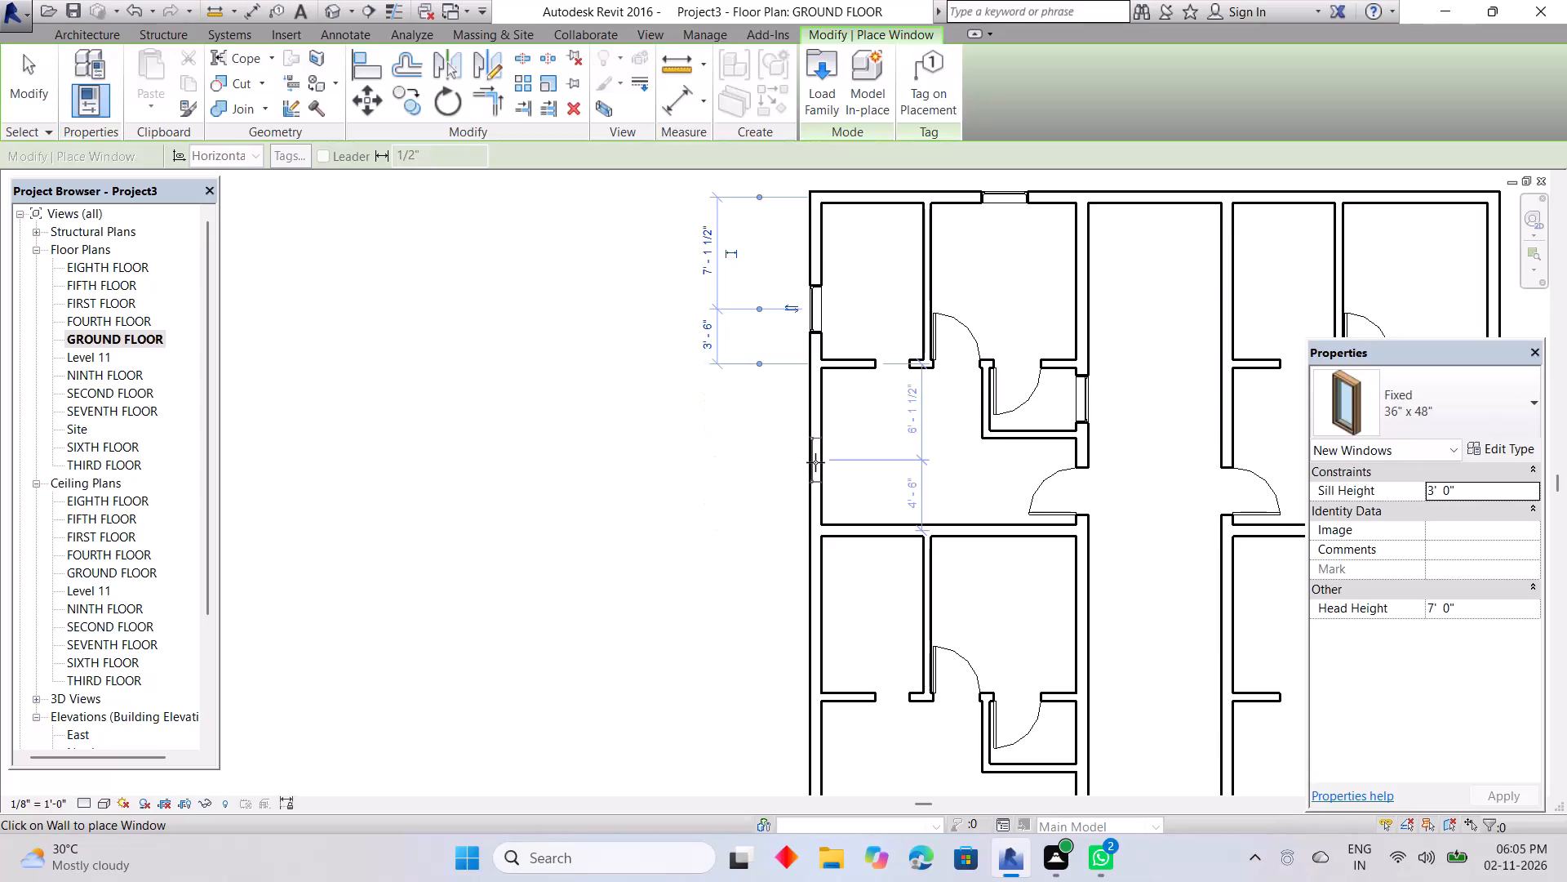
pyautogui.click(815, 462)
# Place two Fixed 36" x 48" windows in each of the second and third left-hand units' outer side walls, 3' 6" above each room's lower wall.
pyautogui.moveTo(822, 586); pyautogui.dragTo(869, 322, button='middle')
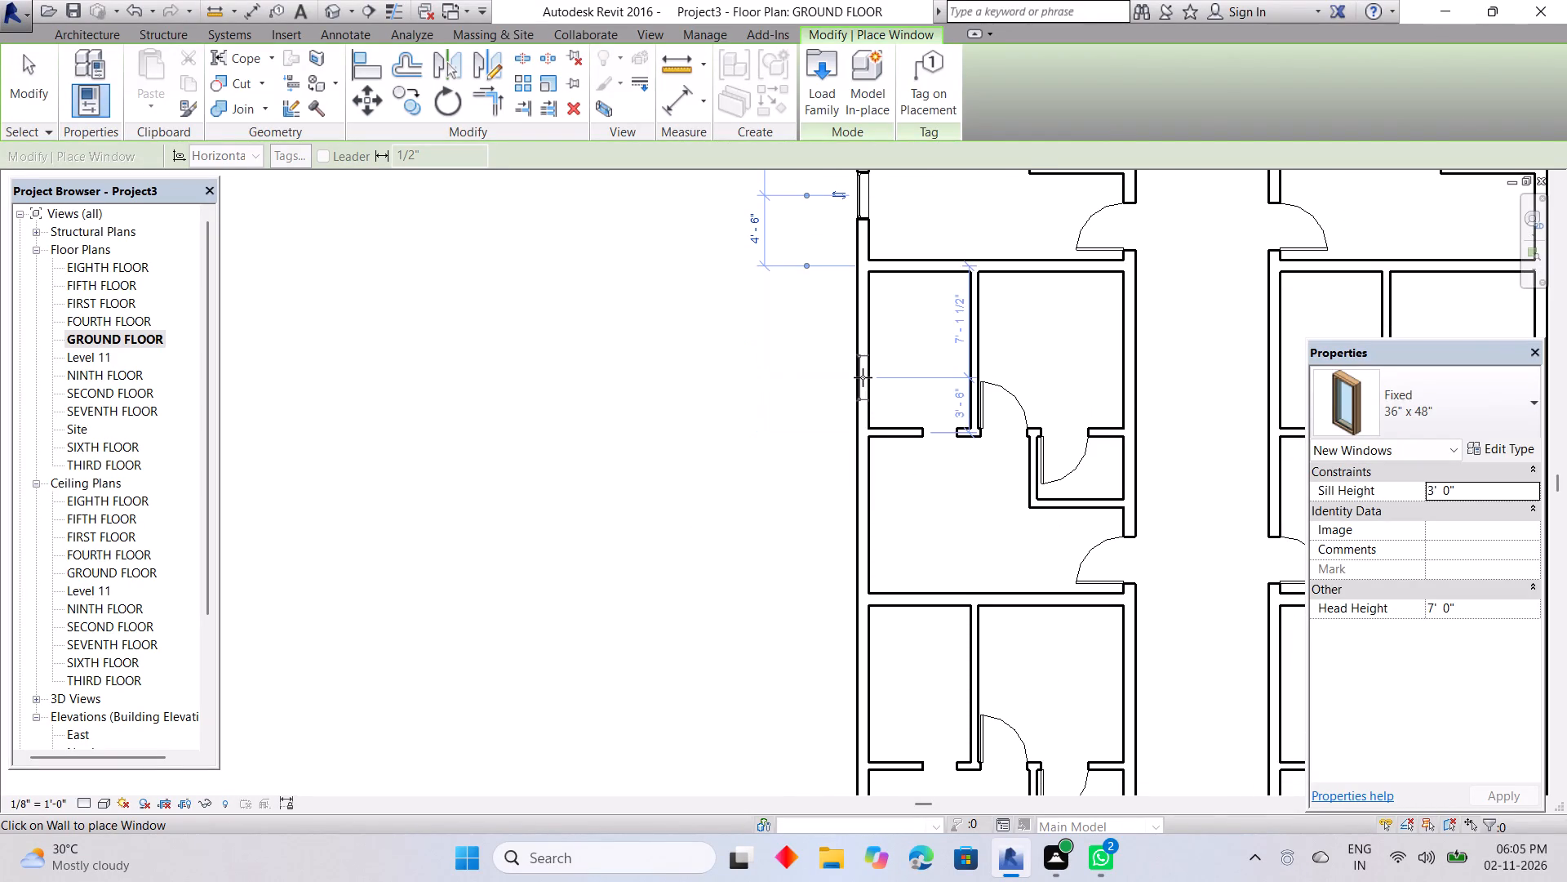
pyautogui.click(863, 377)
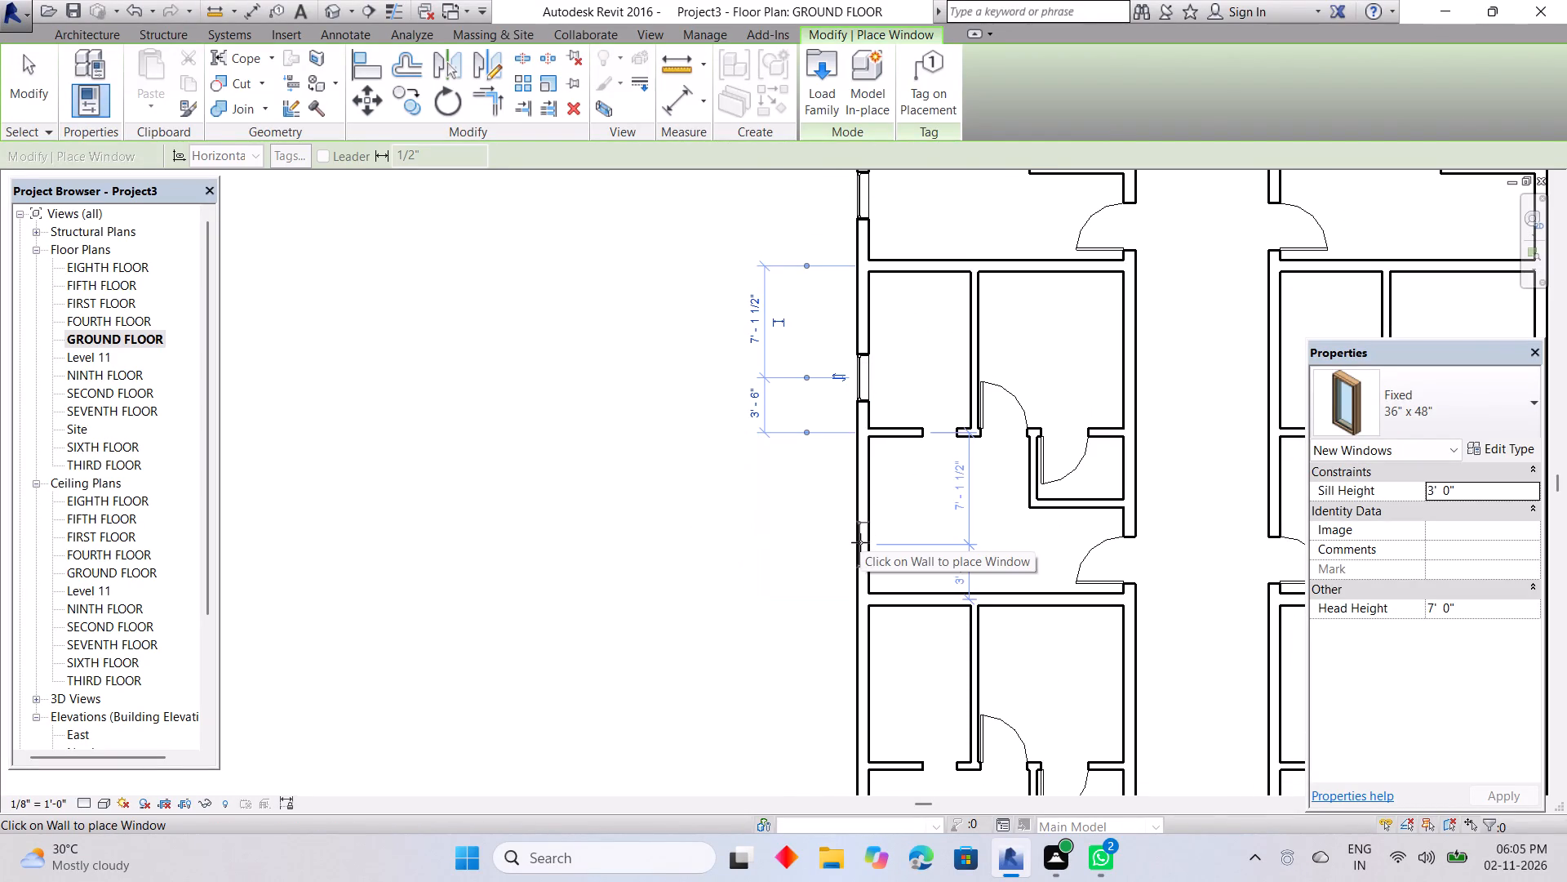
pyautogui.click(860, 542)
pyautogui.moveTo(857, 606); pyautogui.dragTo(860, 254, button='middle')
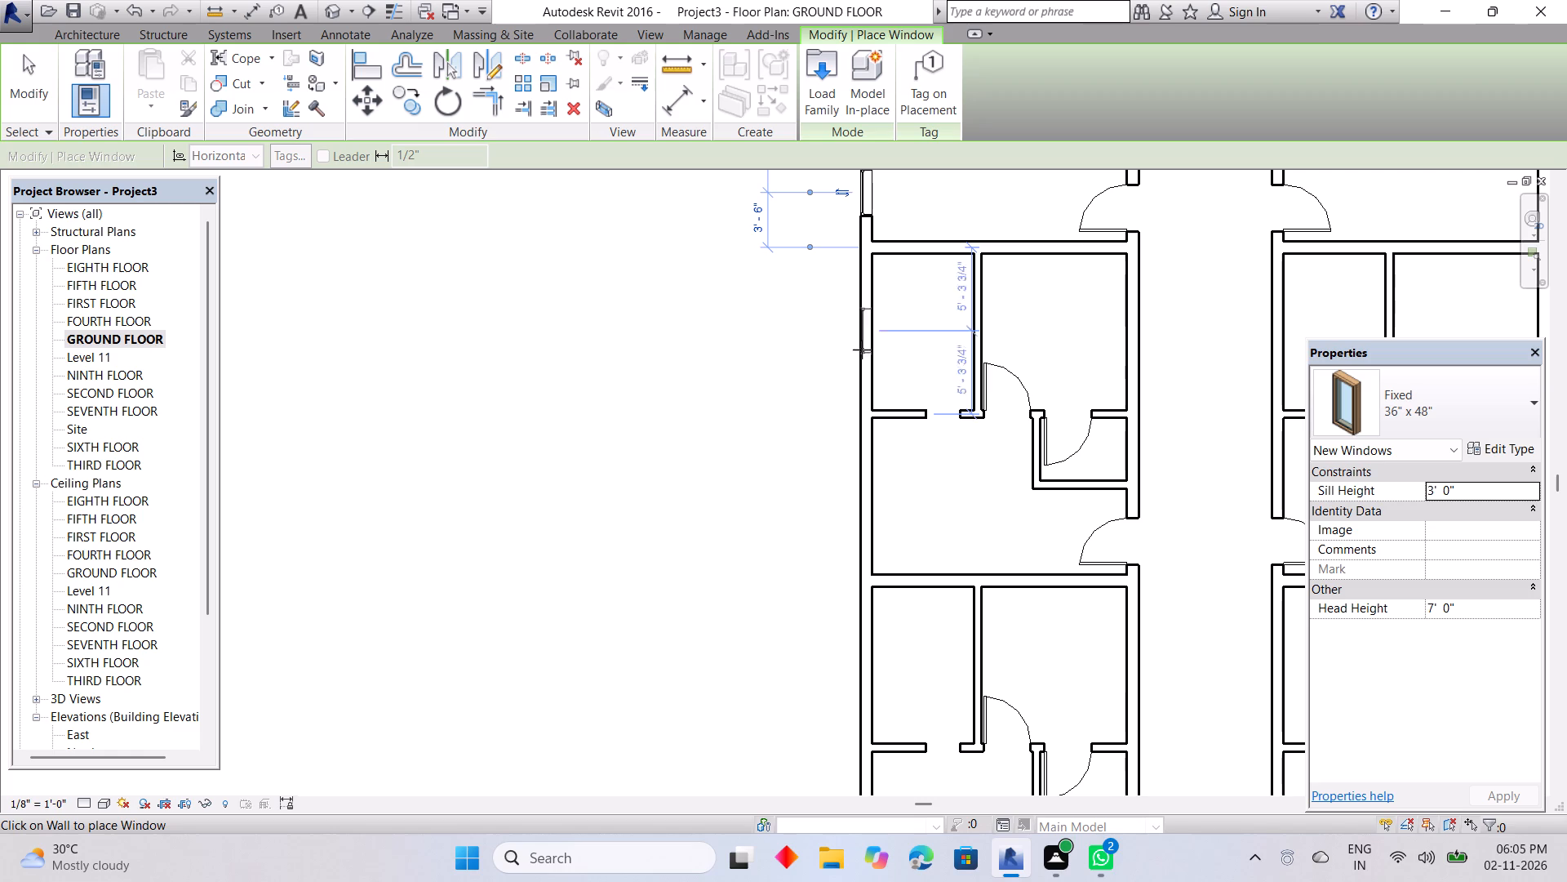
pyautogui.click(861, 363)
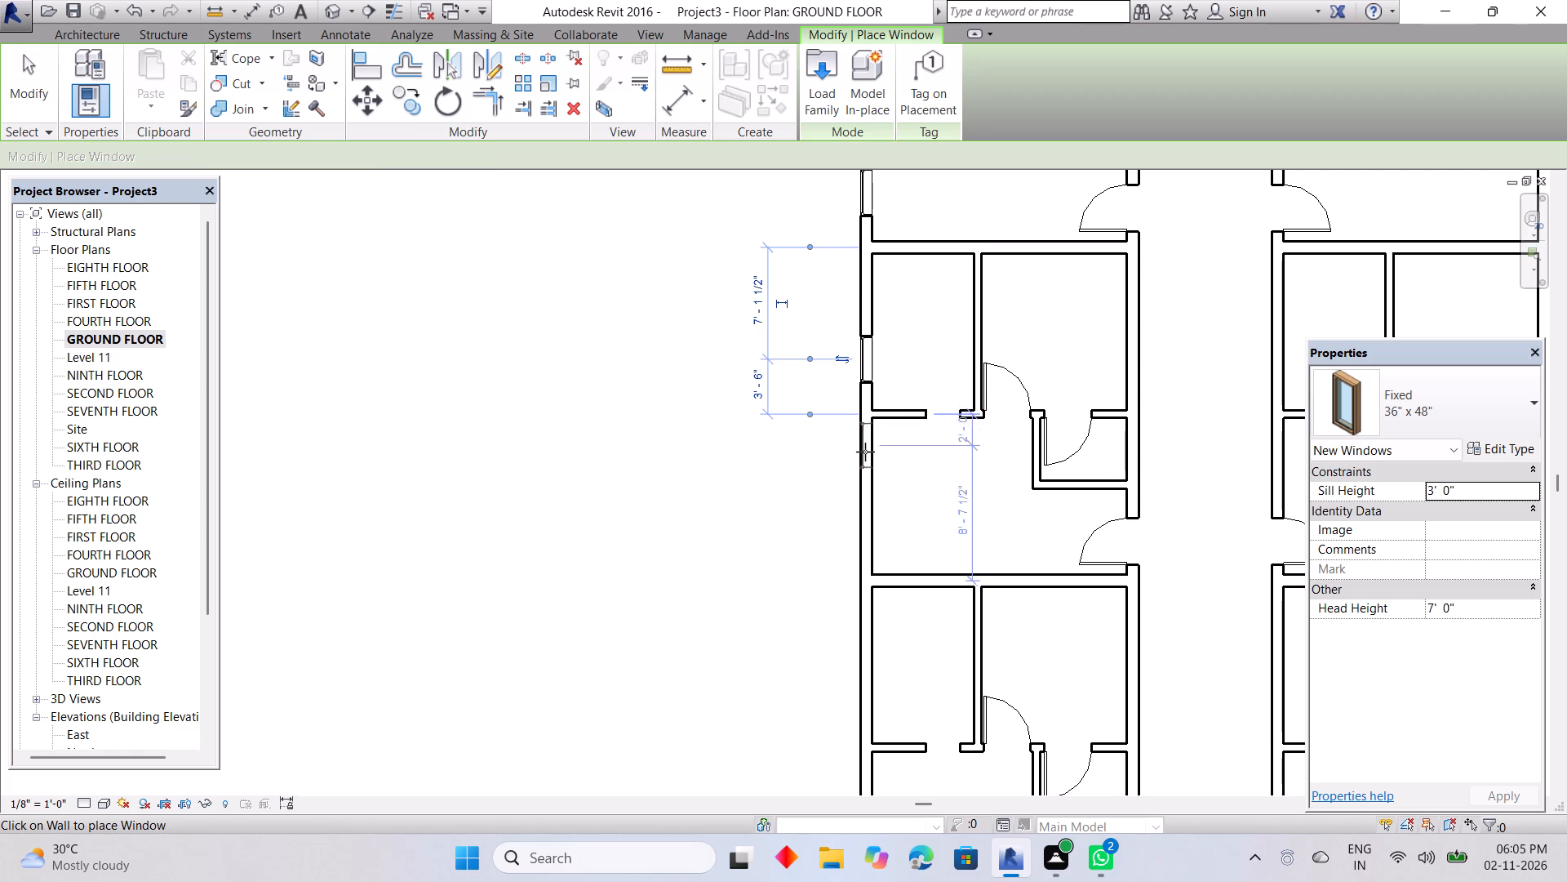
pyautogui.click(861, 526)
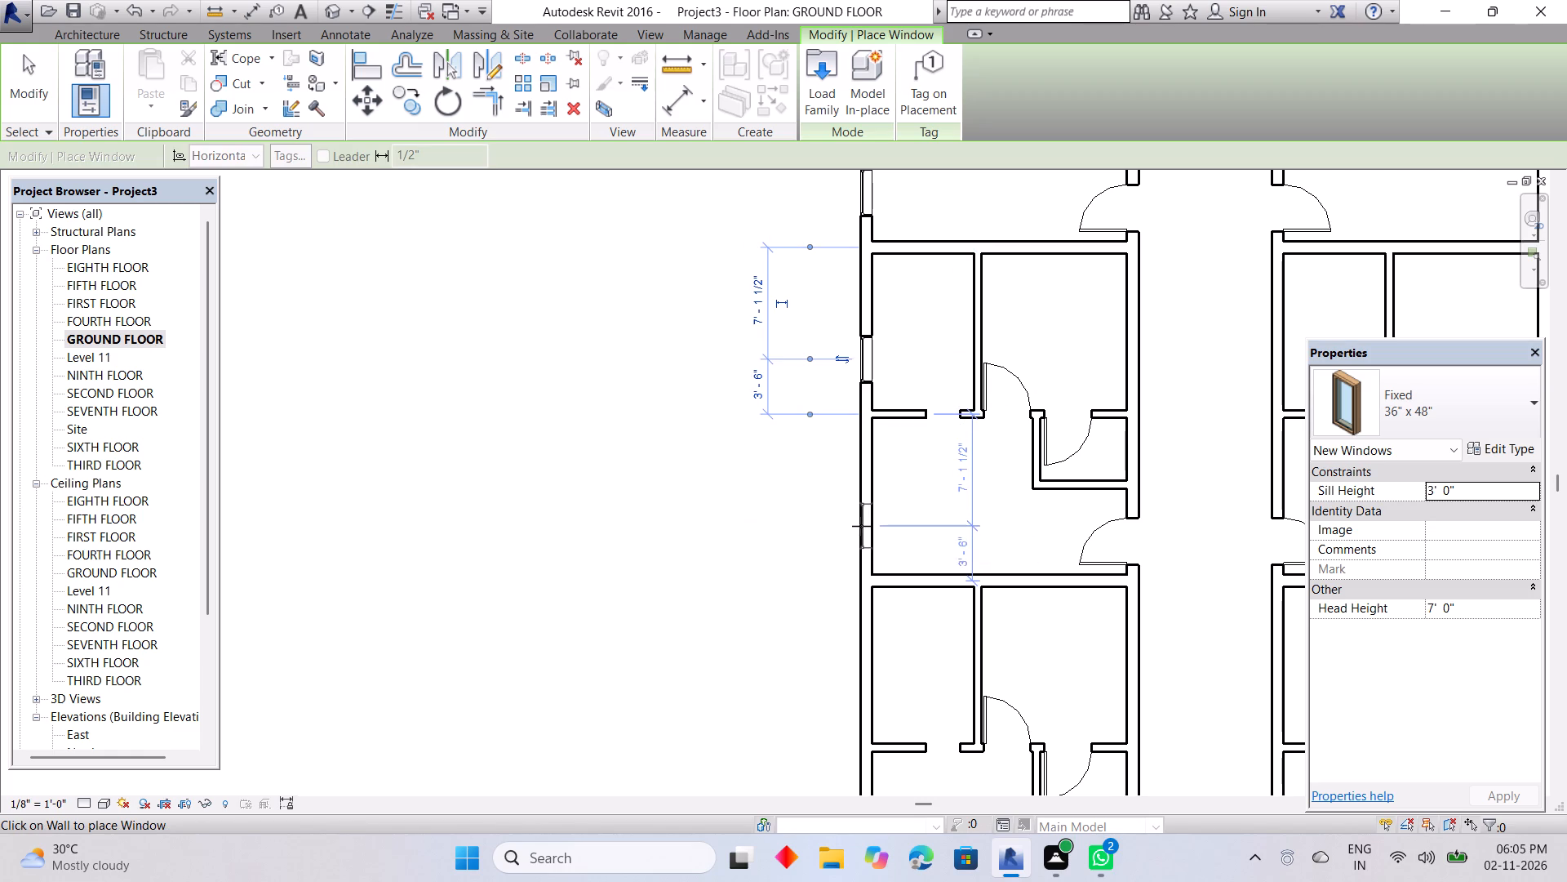
# In the lowest left-hand unit's outer side wall, place 36" x 48" windows 3' 0" above the upper room's lower wall and 3' 6" above the lower room's.
pyautogui.moveTo(859, 625); pyautogui.dragTo(874, 405, button='middle')
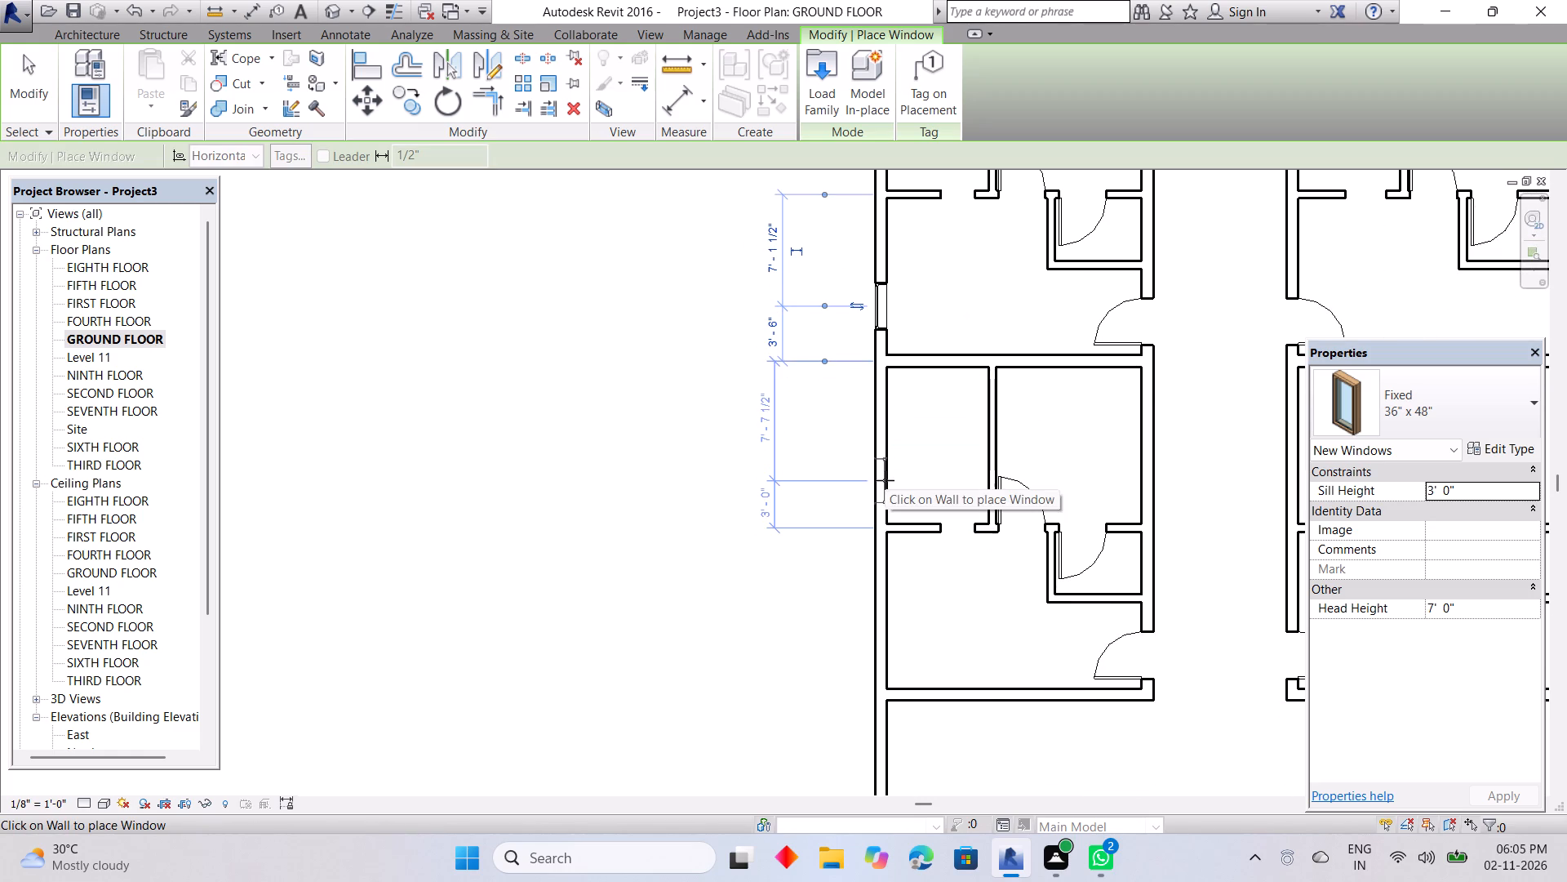
pyautogui.click(885, 480)
pyautogui.moveTo(868, 546); pyautogui.dragTo(872, 345, button='middle')
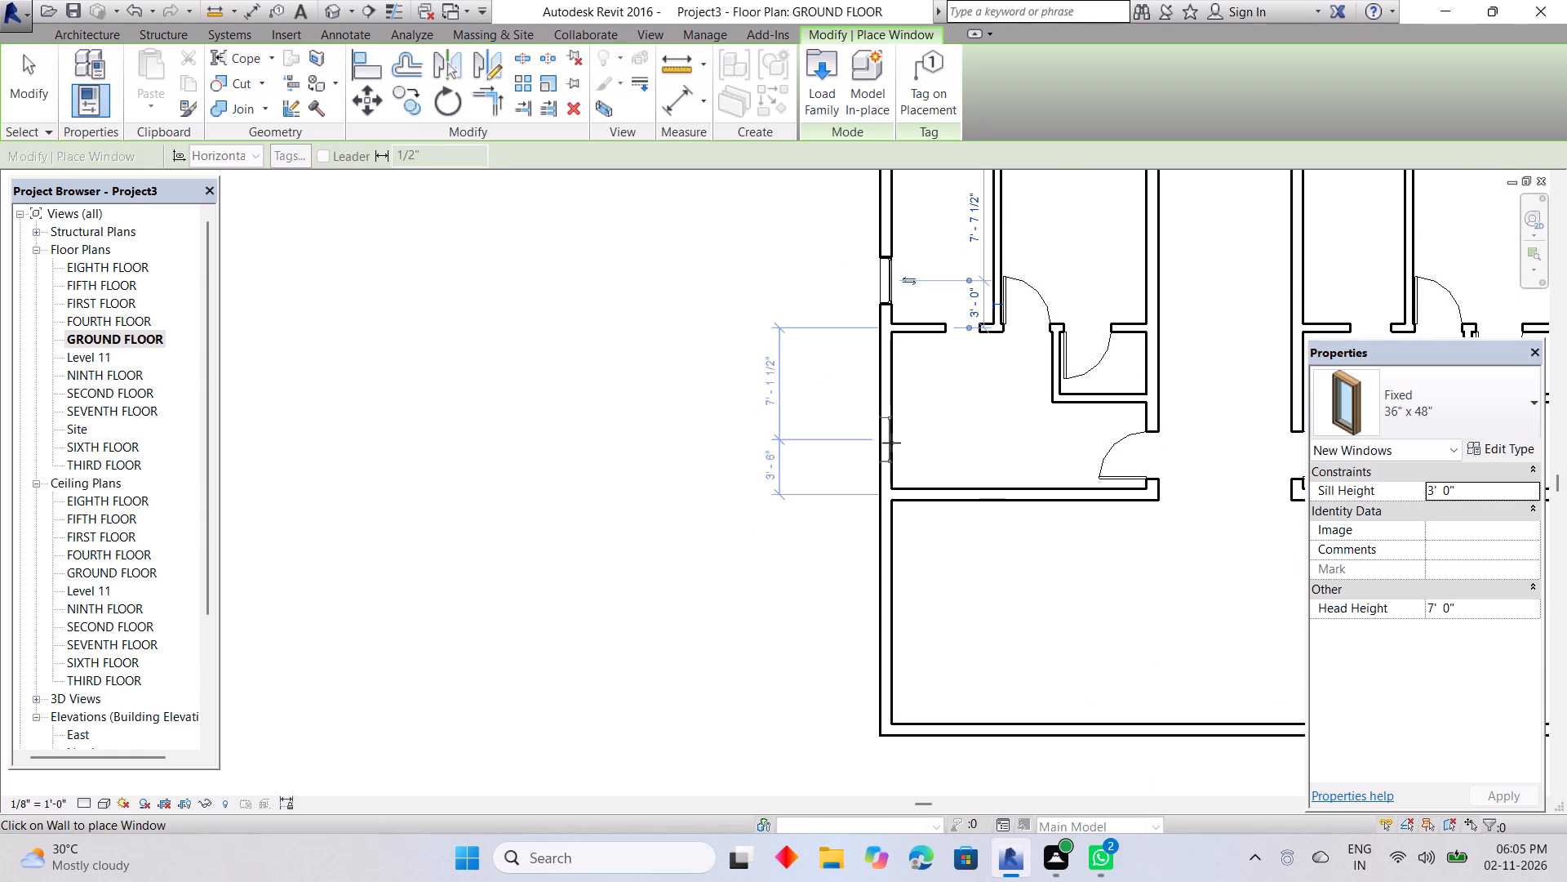
pyautogui.click(883, 437)
# In the lowest right-hand unit's outer side wall, place 36" x 48" windows 2' 6" above the unit's lower wall and centred on the small room.
pyautogui.moveTo(875, 523); pyautogui.dragTo(874, 519, button='middle')
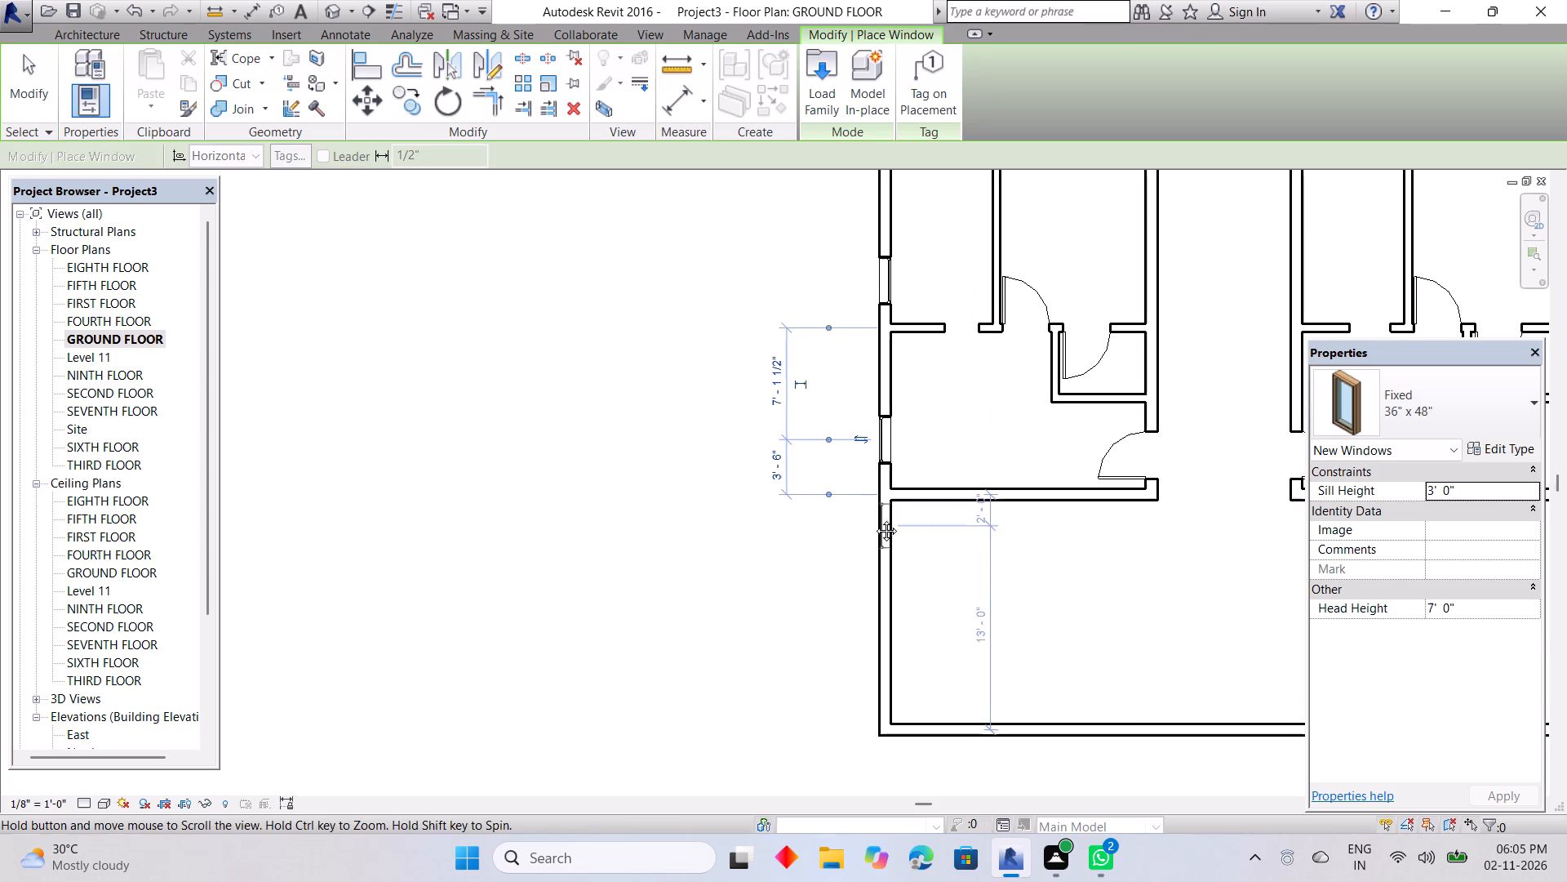
pyautogui.moveTo(874, 519); pyautogui.dragTo(875, 363, button='middle')
pyautogui.moveTo(972, 389); pyautogui.dragTo(300, 727, button='middle')
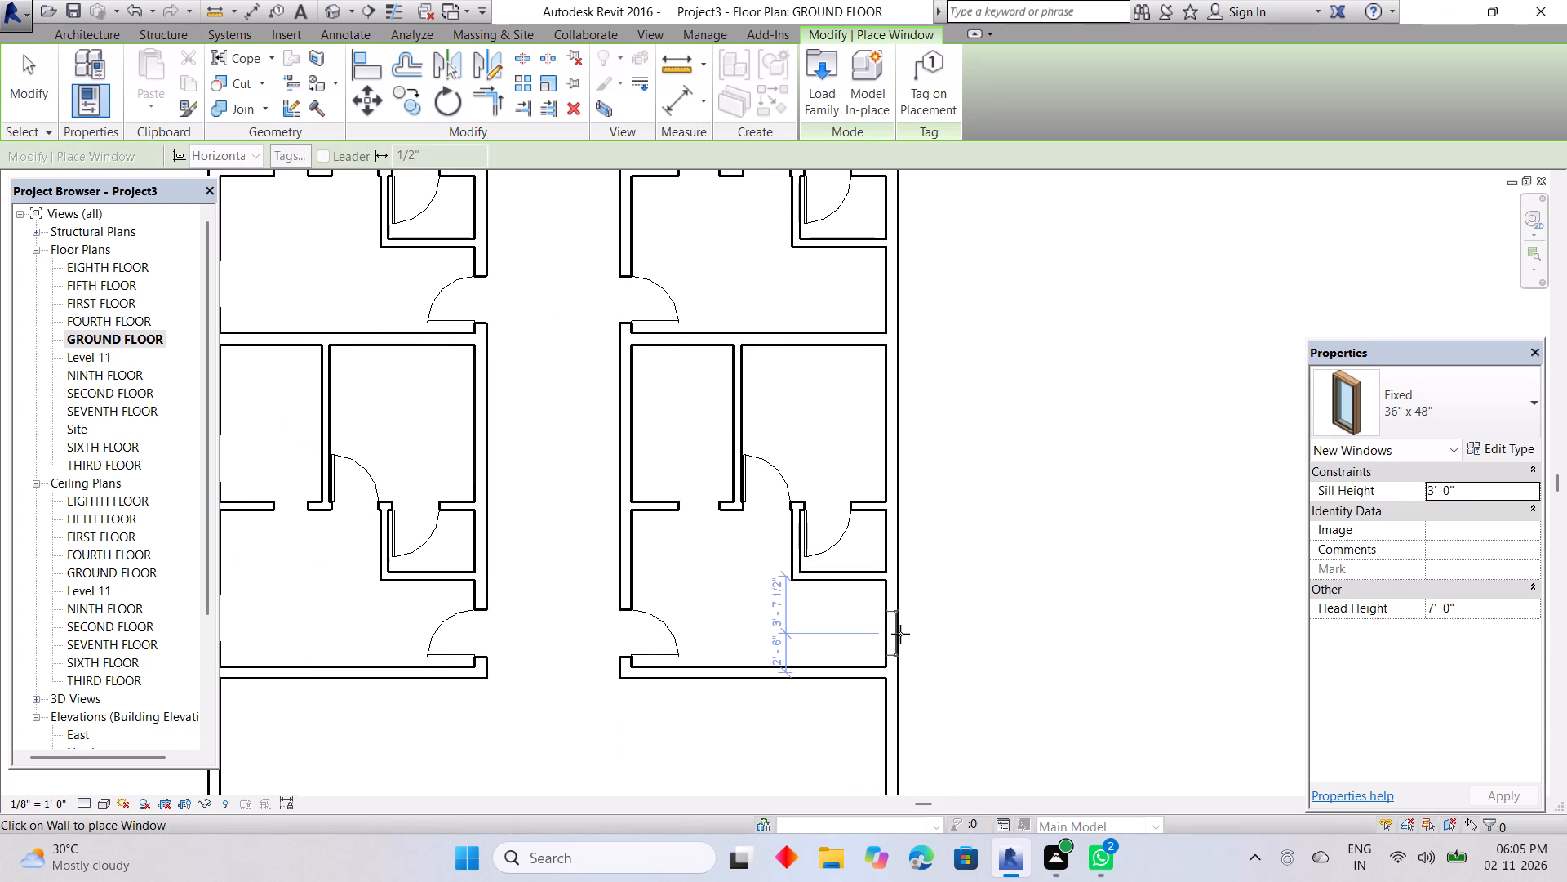
pyautogui.click(900, 634)
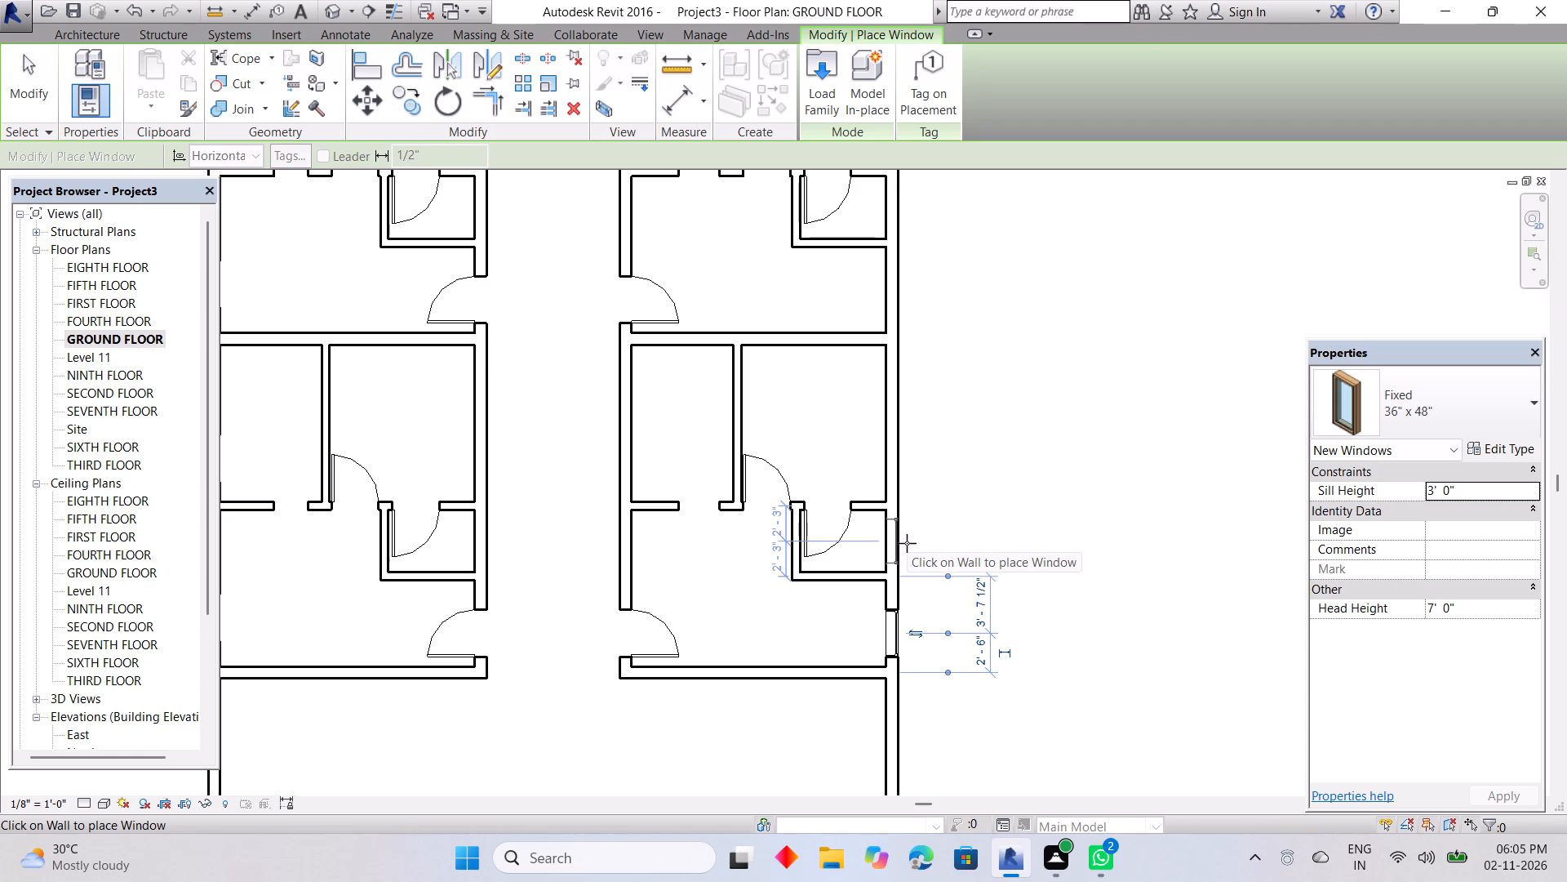
pyautogui.click(907, 543)
# In the upper three right-hand units' outer side walls, place 36" x 48" windows about 3' 1" above each lower wall and centred on each small room.
pyautogui.moveTo(934, 387); pyautogui.dragTo(934, 608, button='middle')
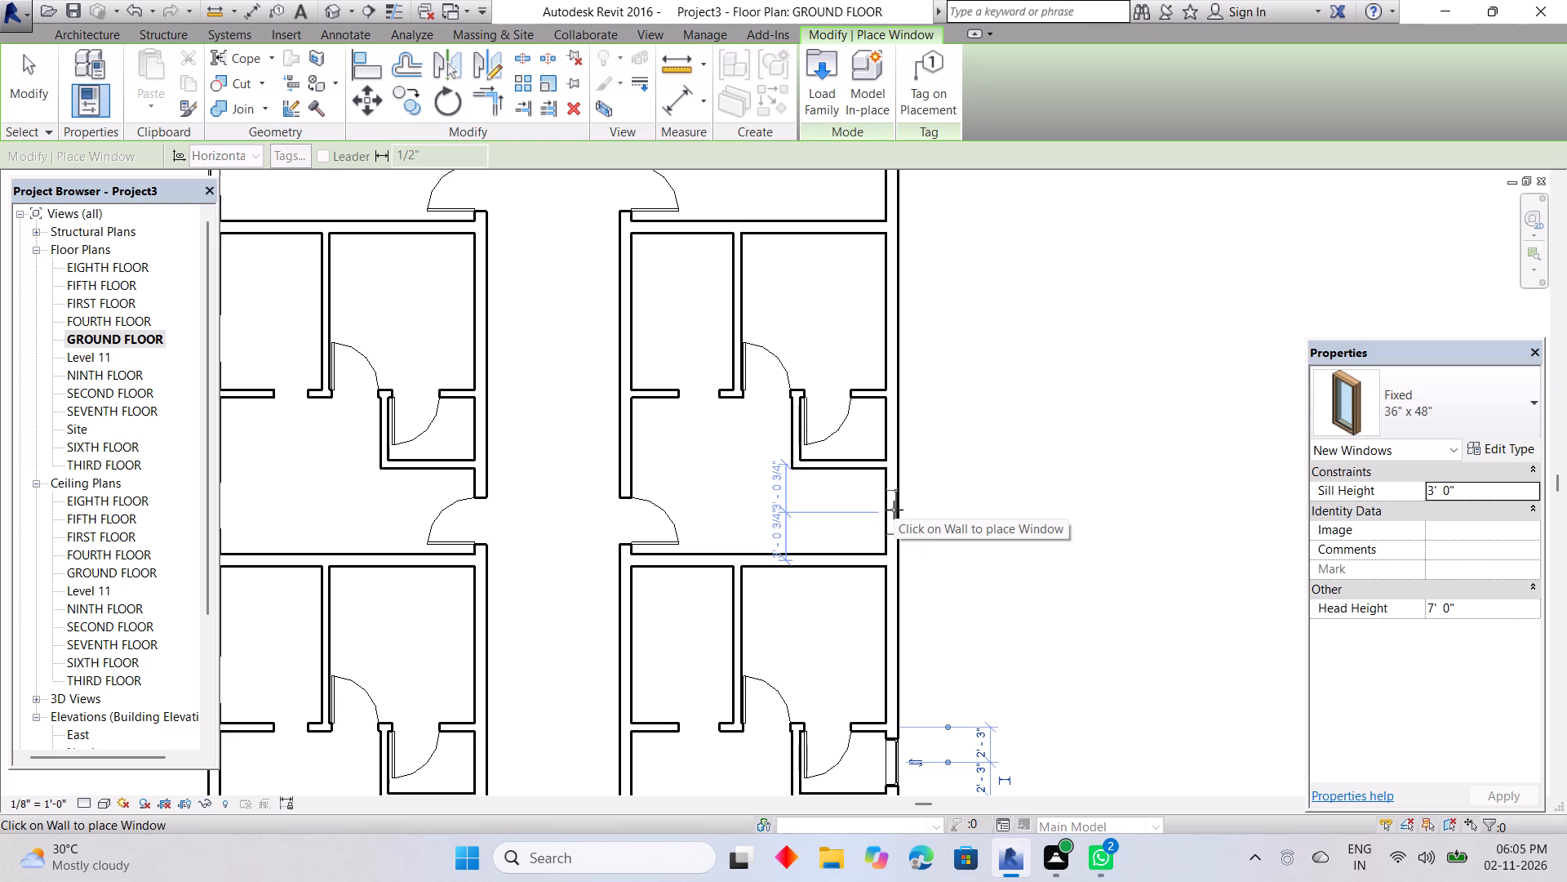
pyautogui.click(894, 510)
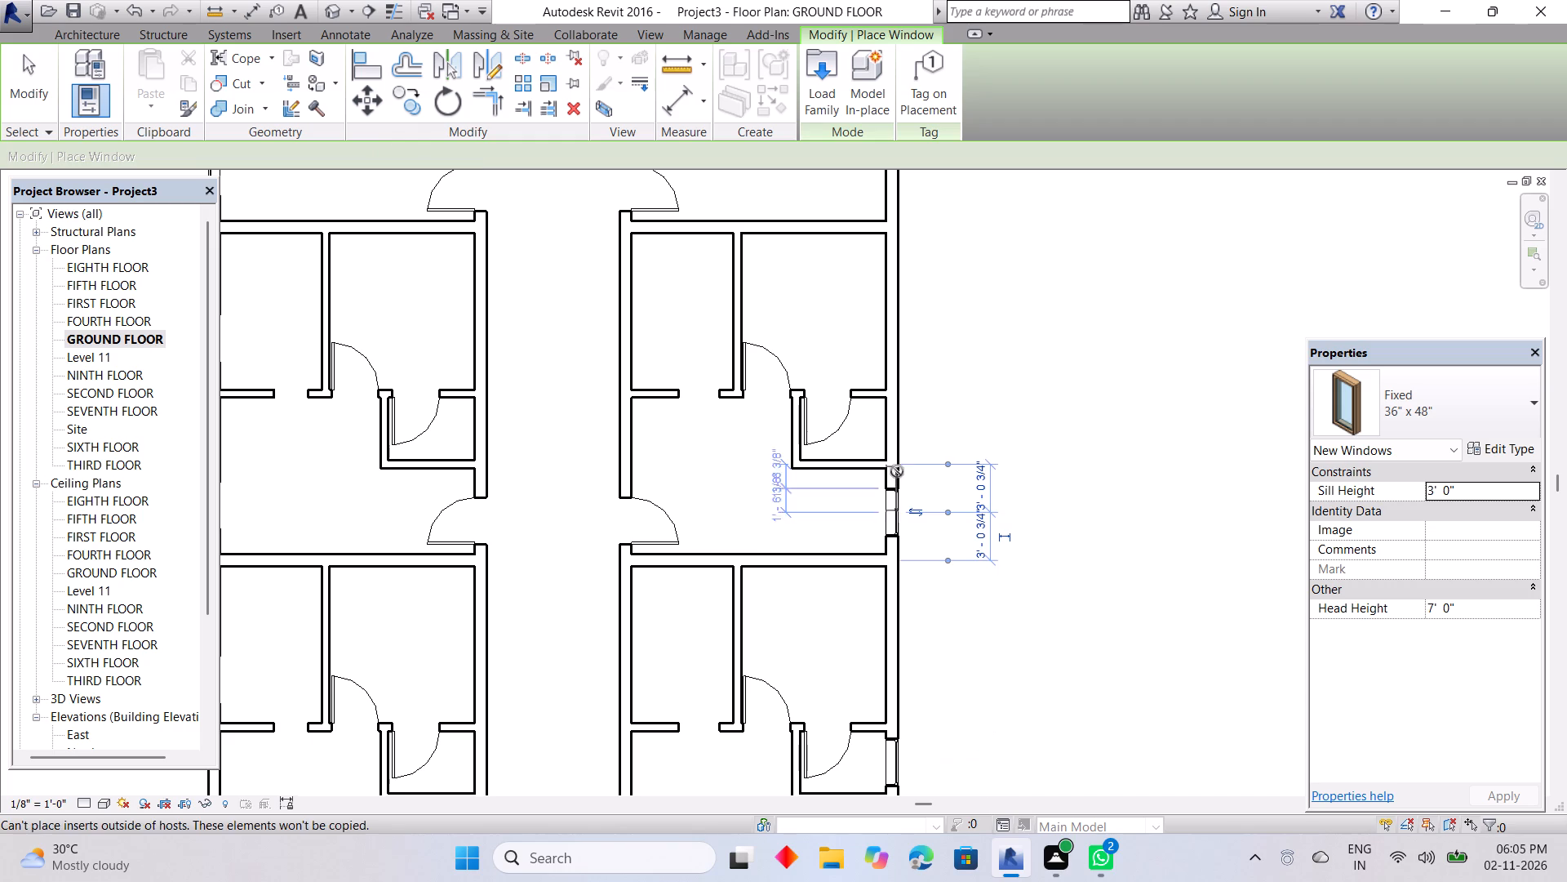
pyautogui.click(894, 430)
pyautogui.moveTo(886, 374); pyautogui.dragTo(883, 443, button='middle')
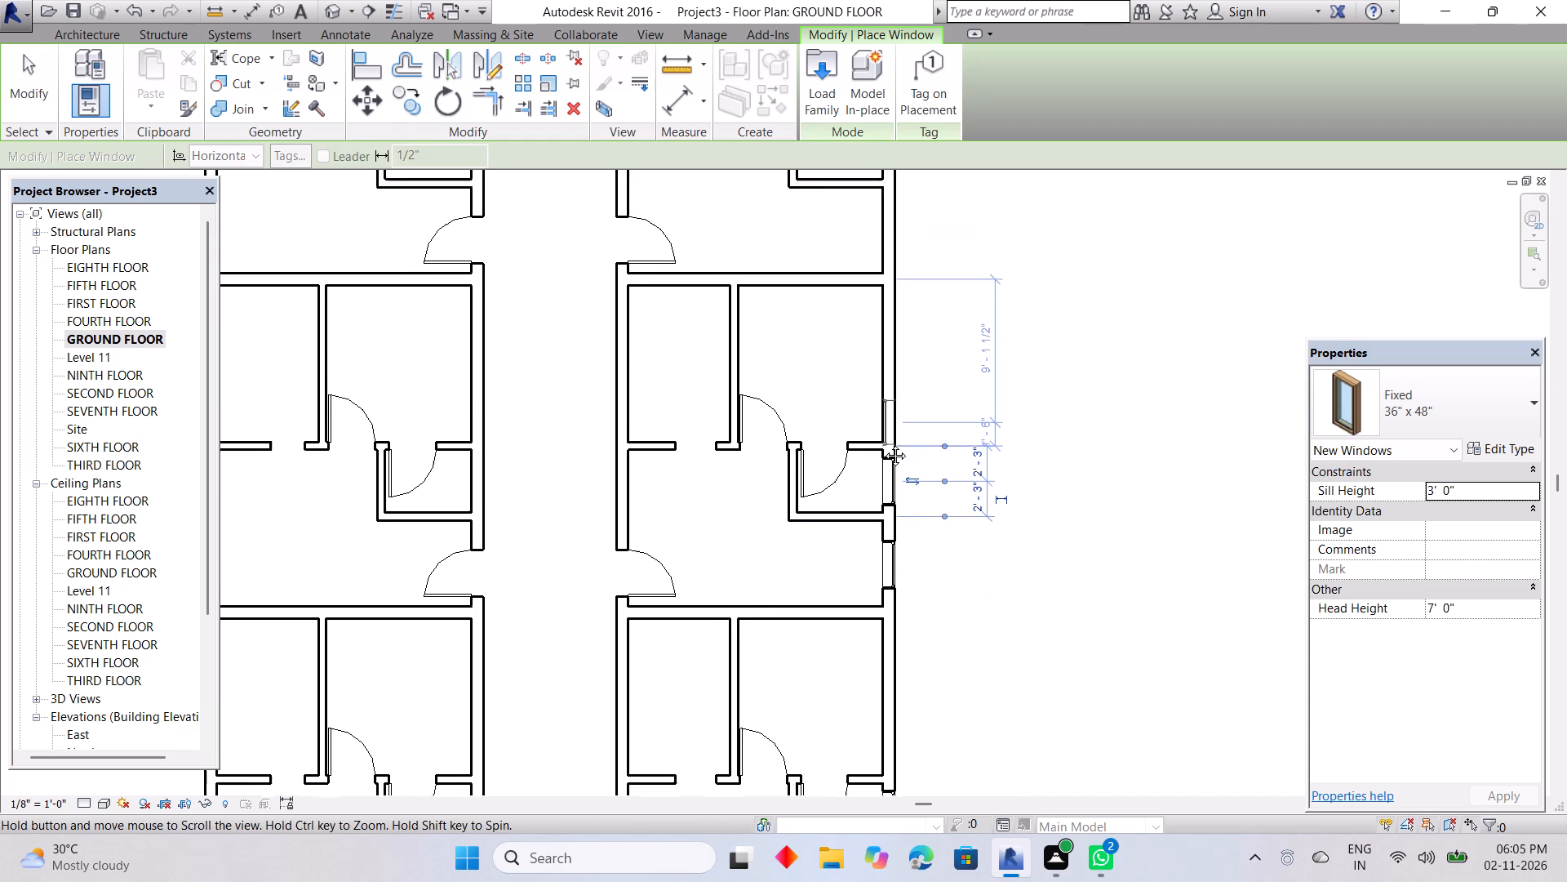
pyautogui.moveTo(883, 443); pyautogui.dragTo(884, 650, button='middle')
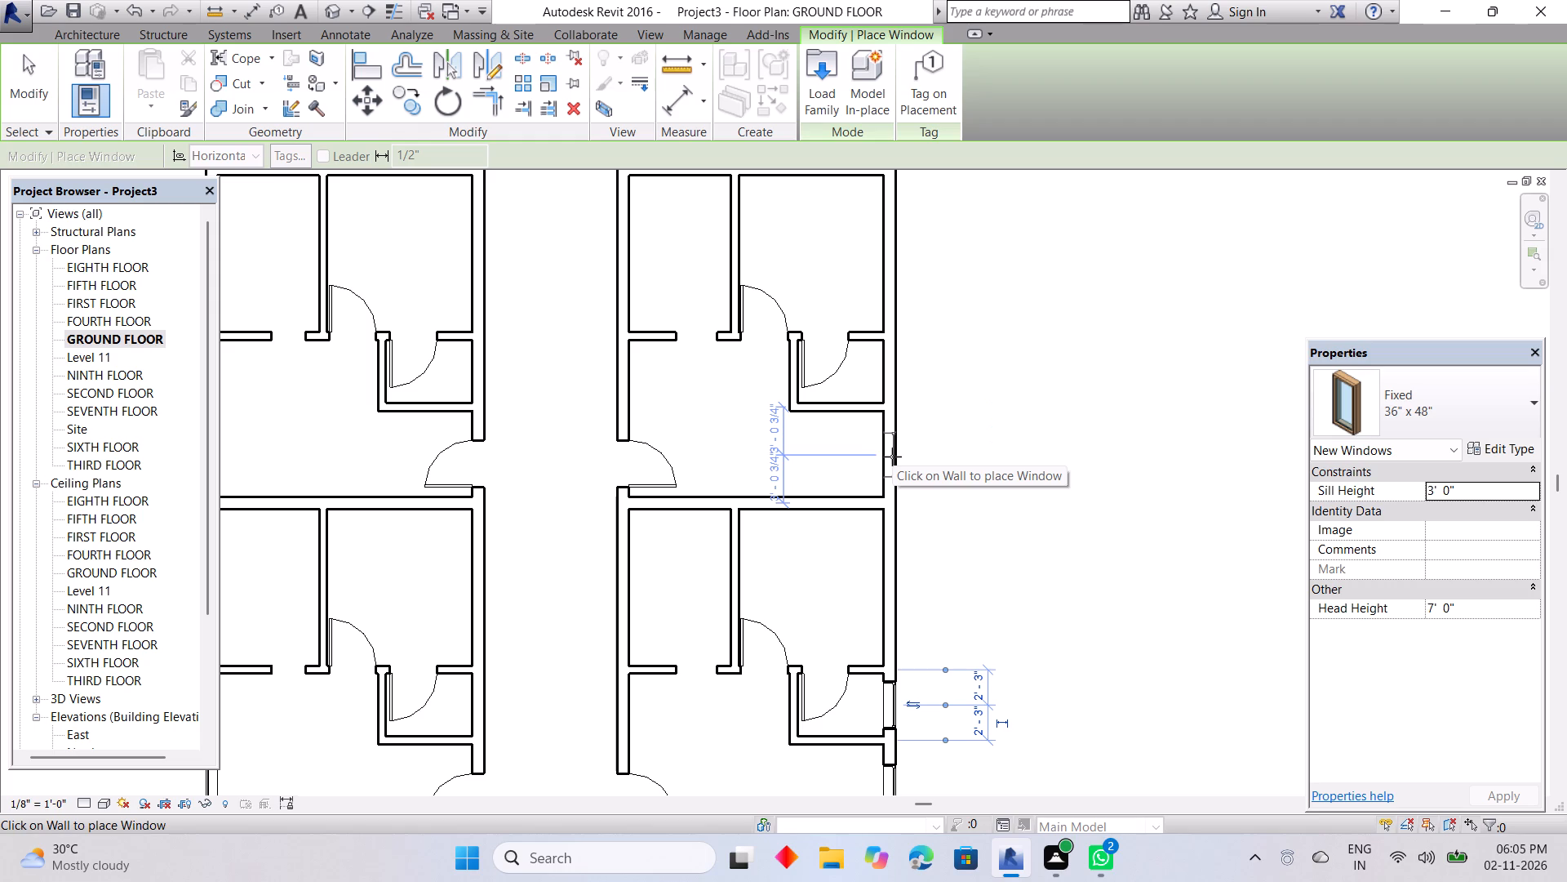
pyautogui.click(892, 457)
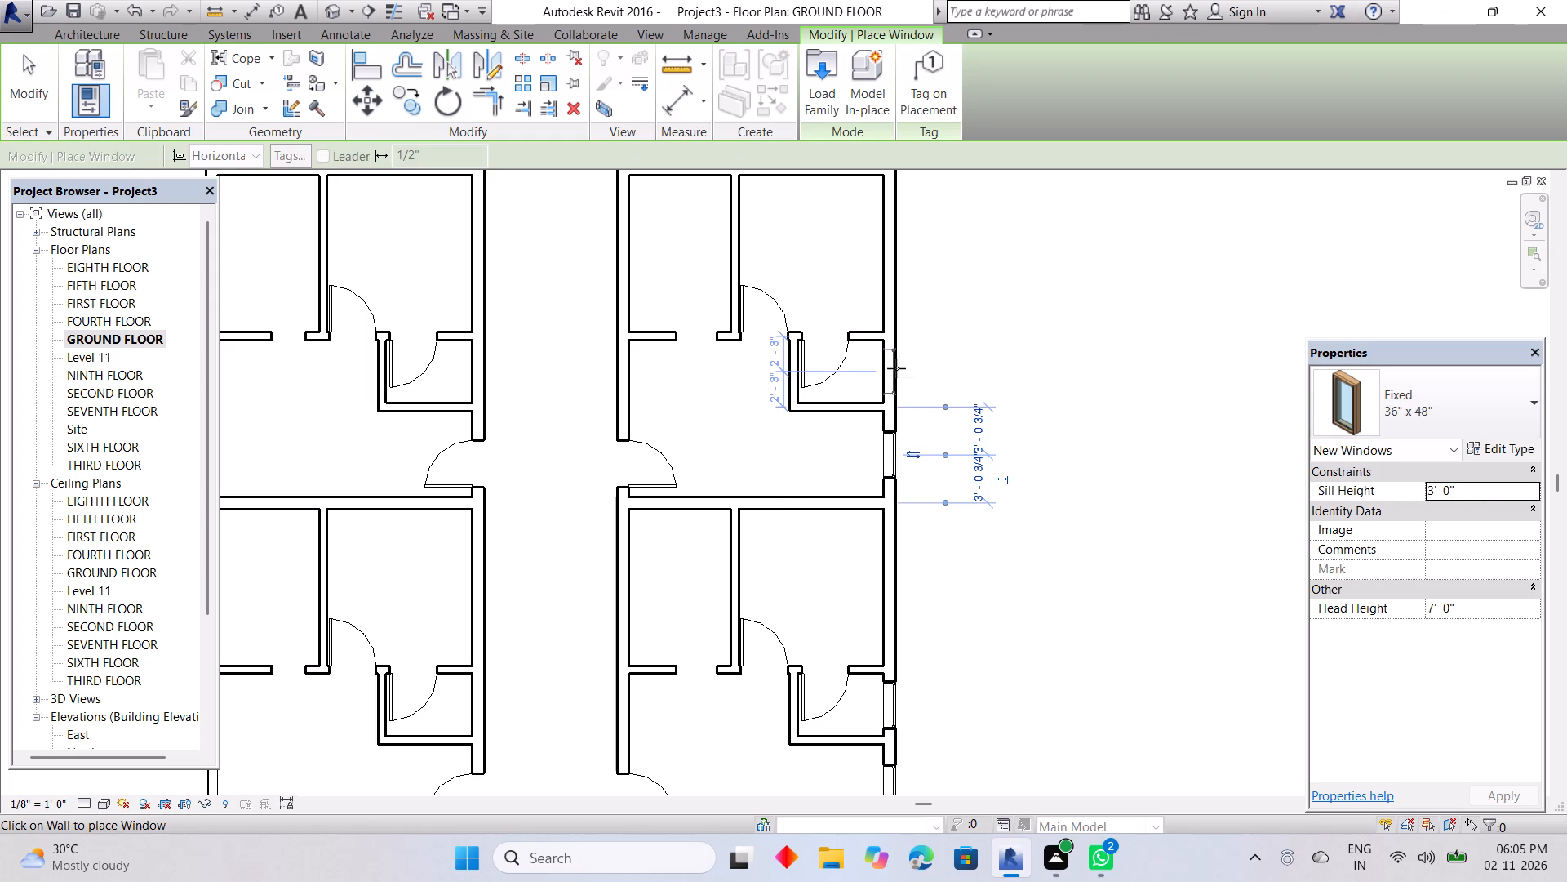
pyautogui.click(896, 368)
pyautogui.moveTo(901, 336); pyautogui.dragTo(890, 701, button='middle')
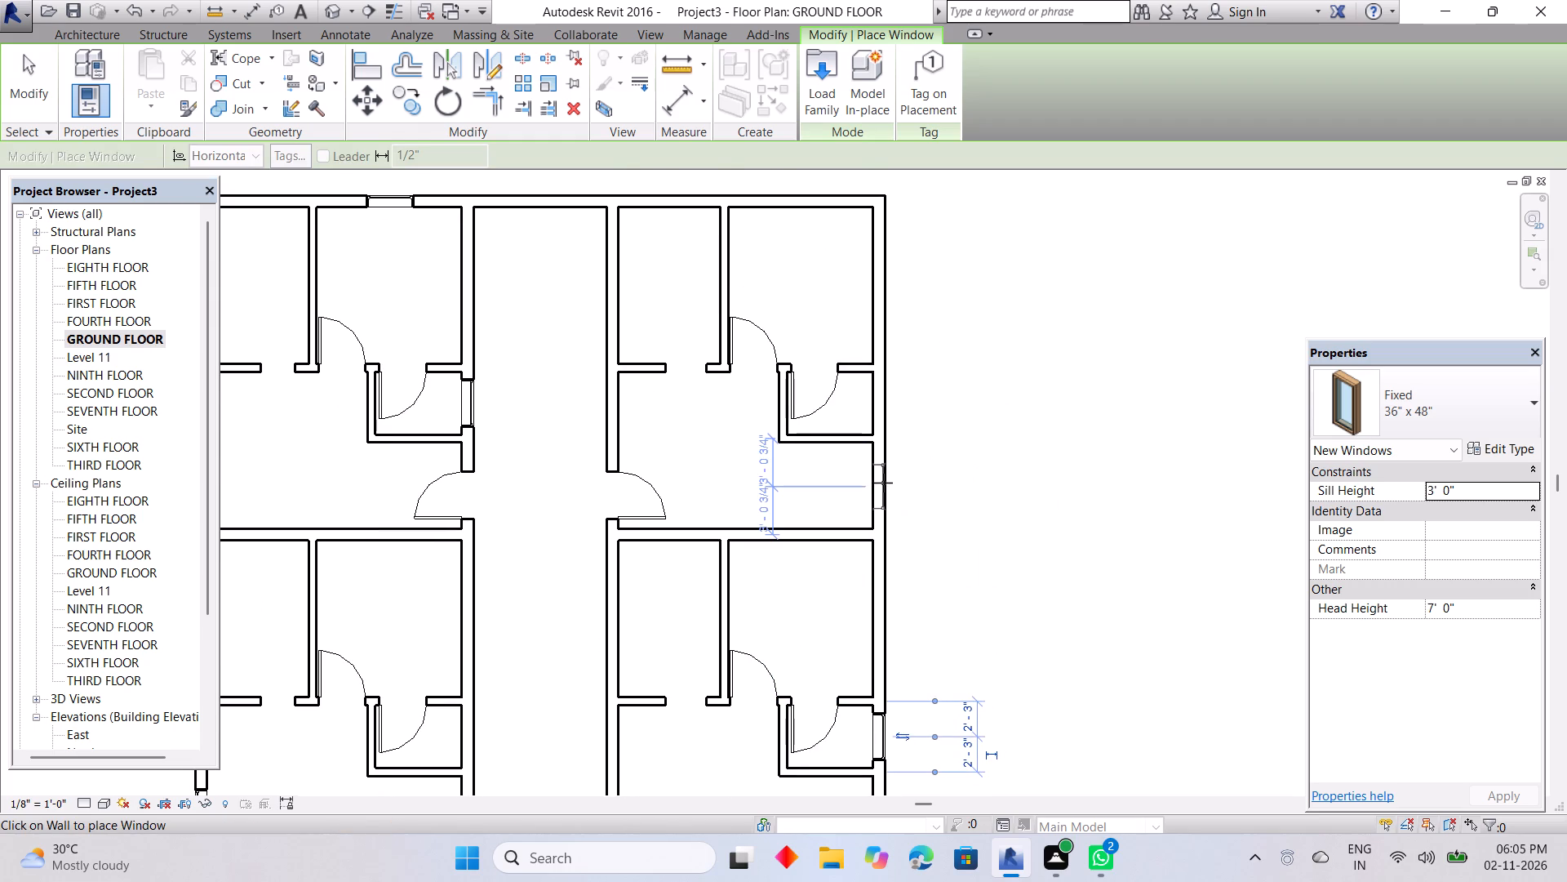
pyautogui.click(883, 483)
pyautogui.click(889, 407)
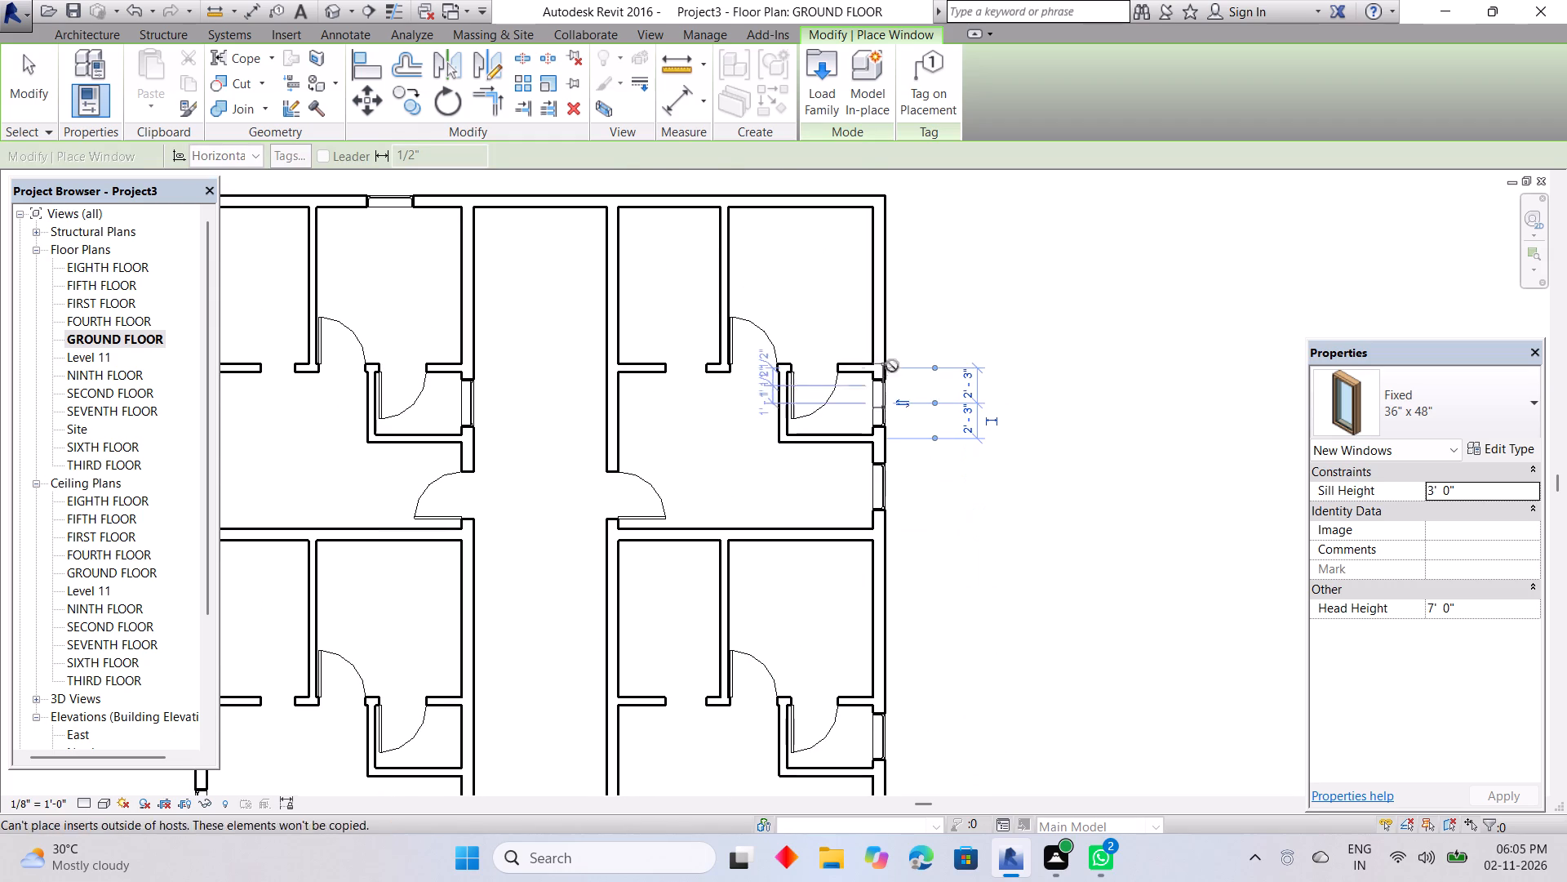
# Place a 36" x 48" window in the top exterior wall of the uppermost right-hand unit, 3' 0" from the room's inner partition.
pyautogui.moveTo(891, 351); pyautogui.dragTo(880, 555, button='middle')
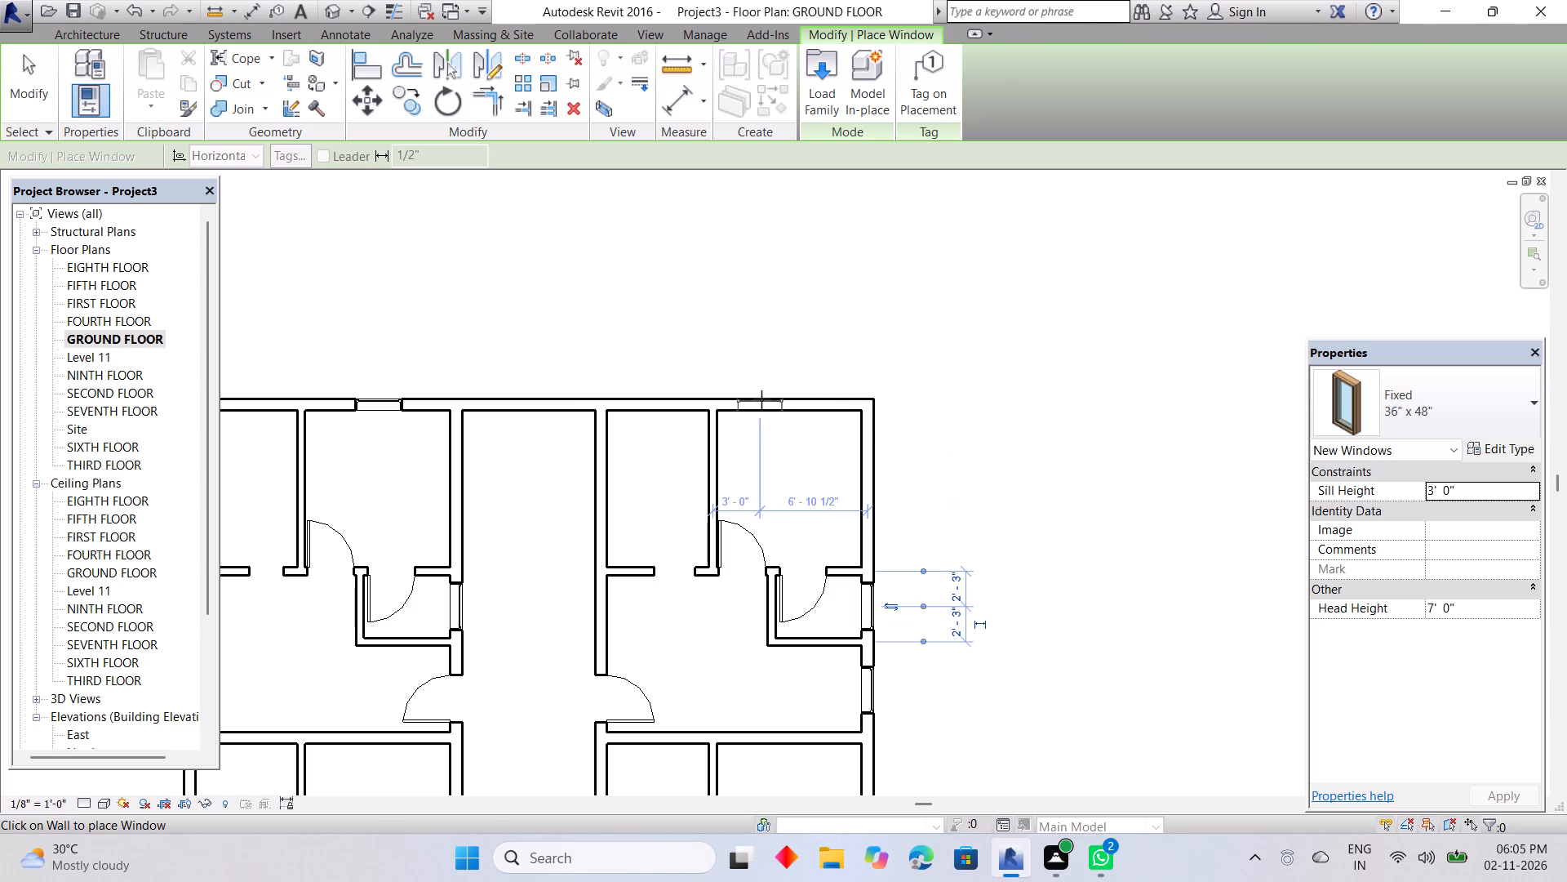
pyautogui.click(761, 399)
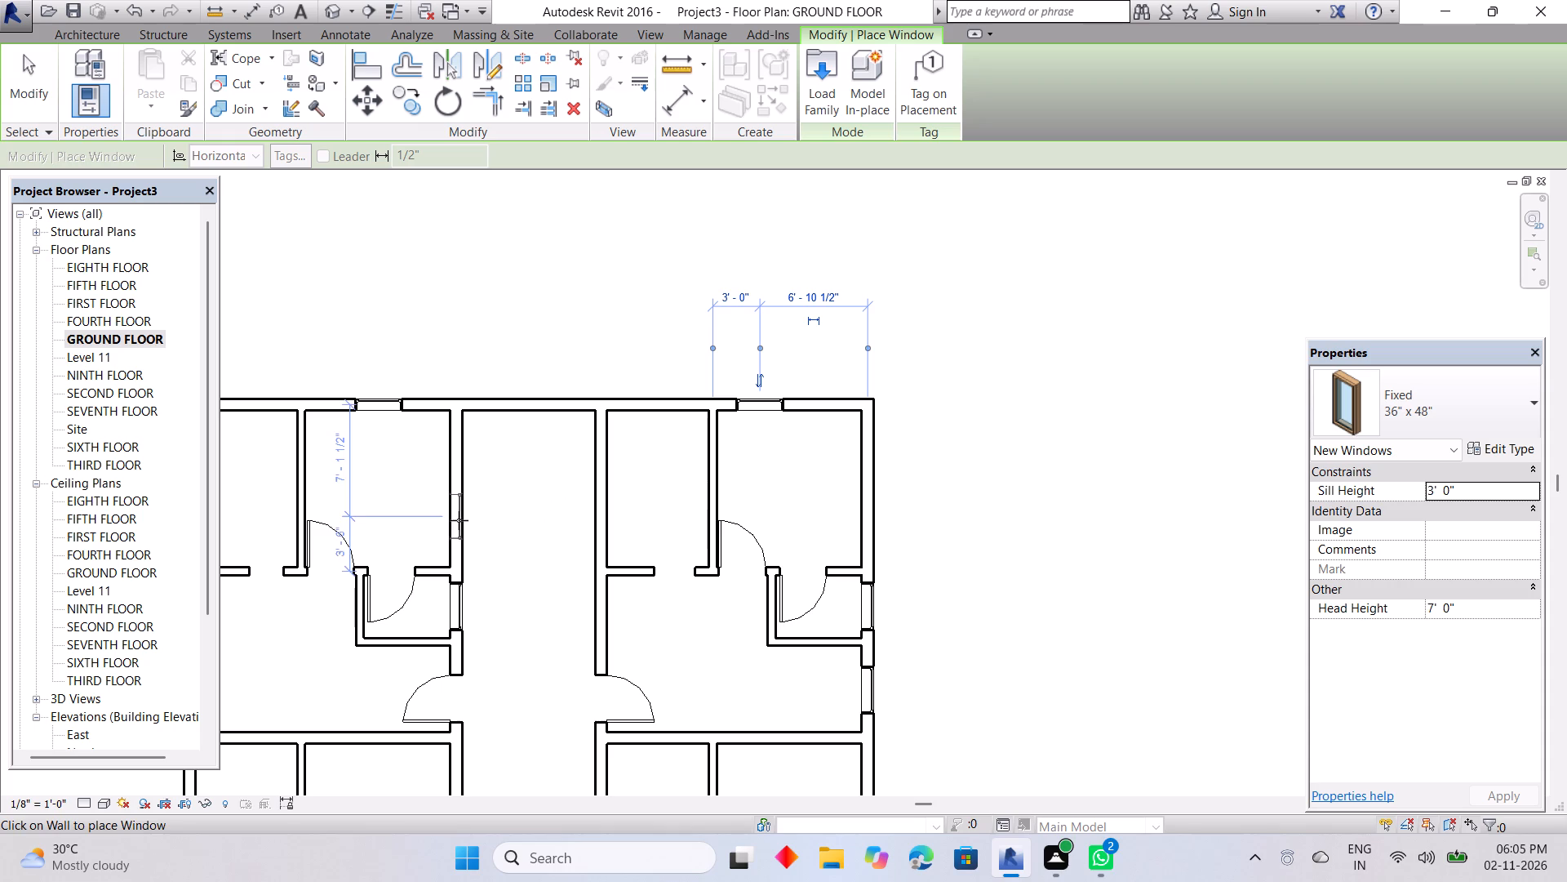
# Place 36" x 48" windows in the corridor-side walls of the second, third and lowest left-hand units, centred on each small room.
pyautogui.moveTo(444, 547); pyautogui.dragTo(577, 386, button='middle')
pyautogui.moveTo(592, 548); pyautogui.dragTo(666, 374, button='middle')
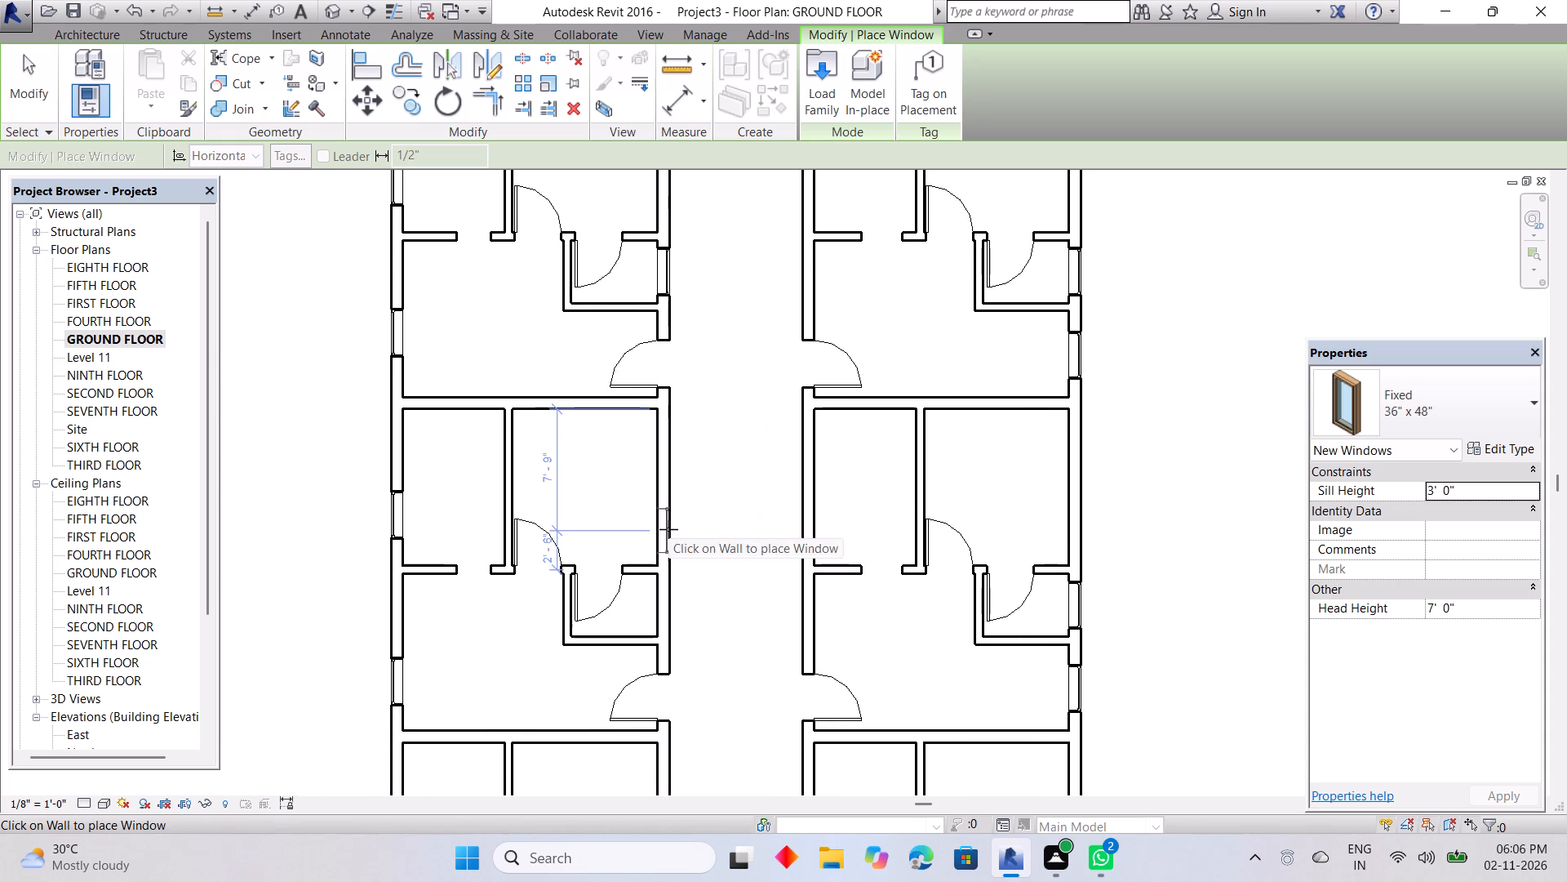
pyautogui.click(669, 607)
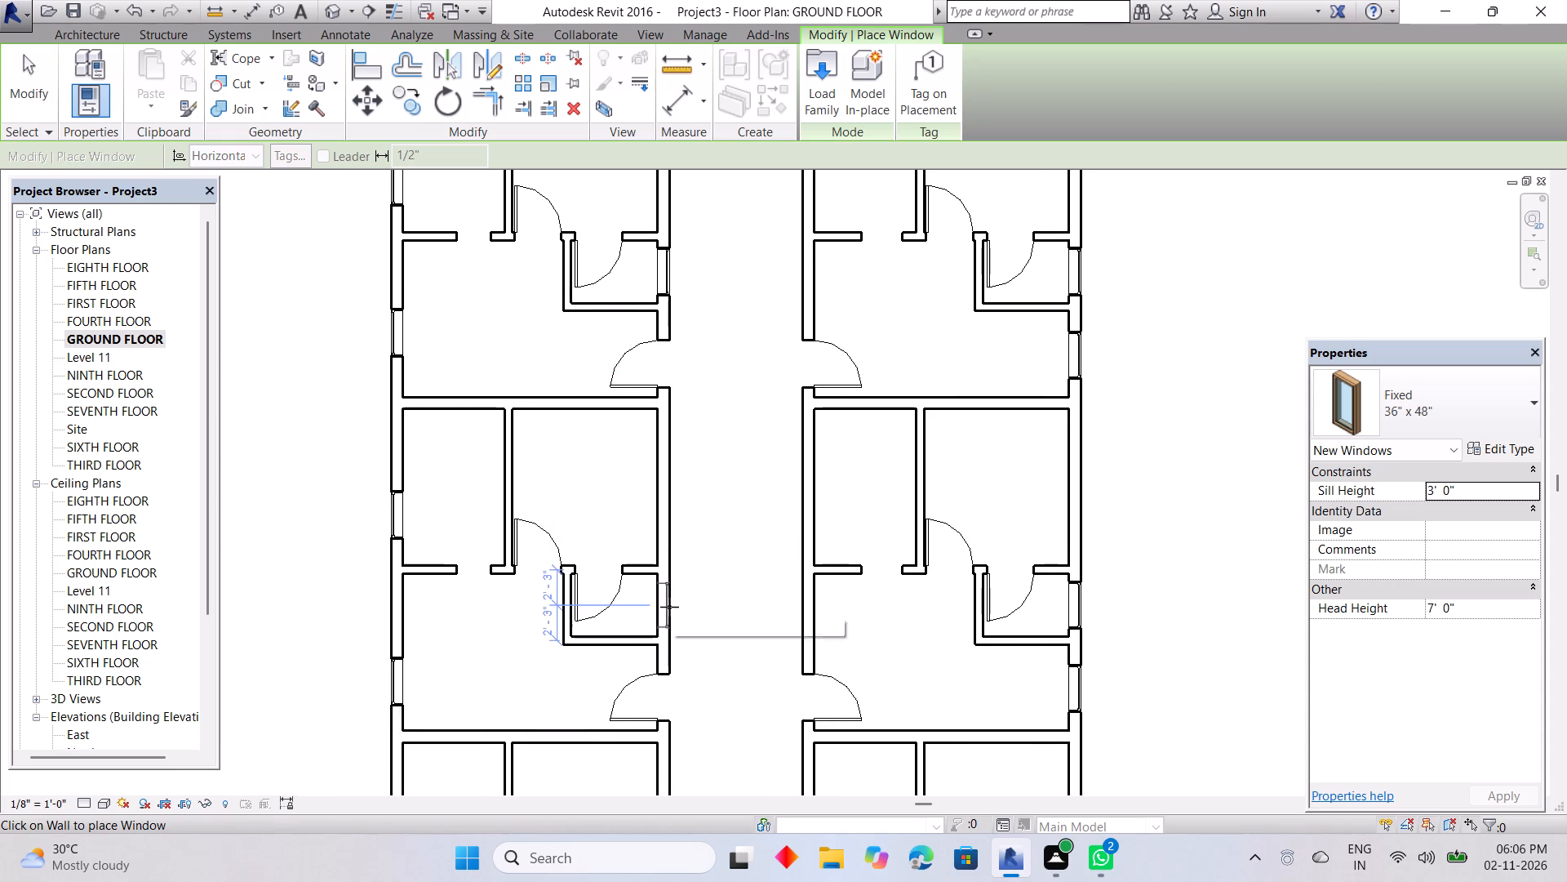
pyautogui.moveTo(704, 607); pyautogui.dragTo(708, 361, button='middle')
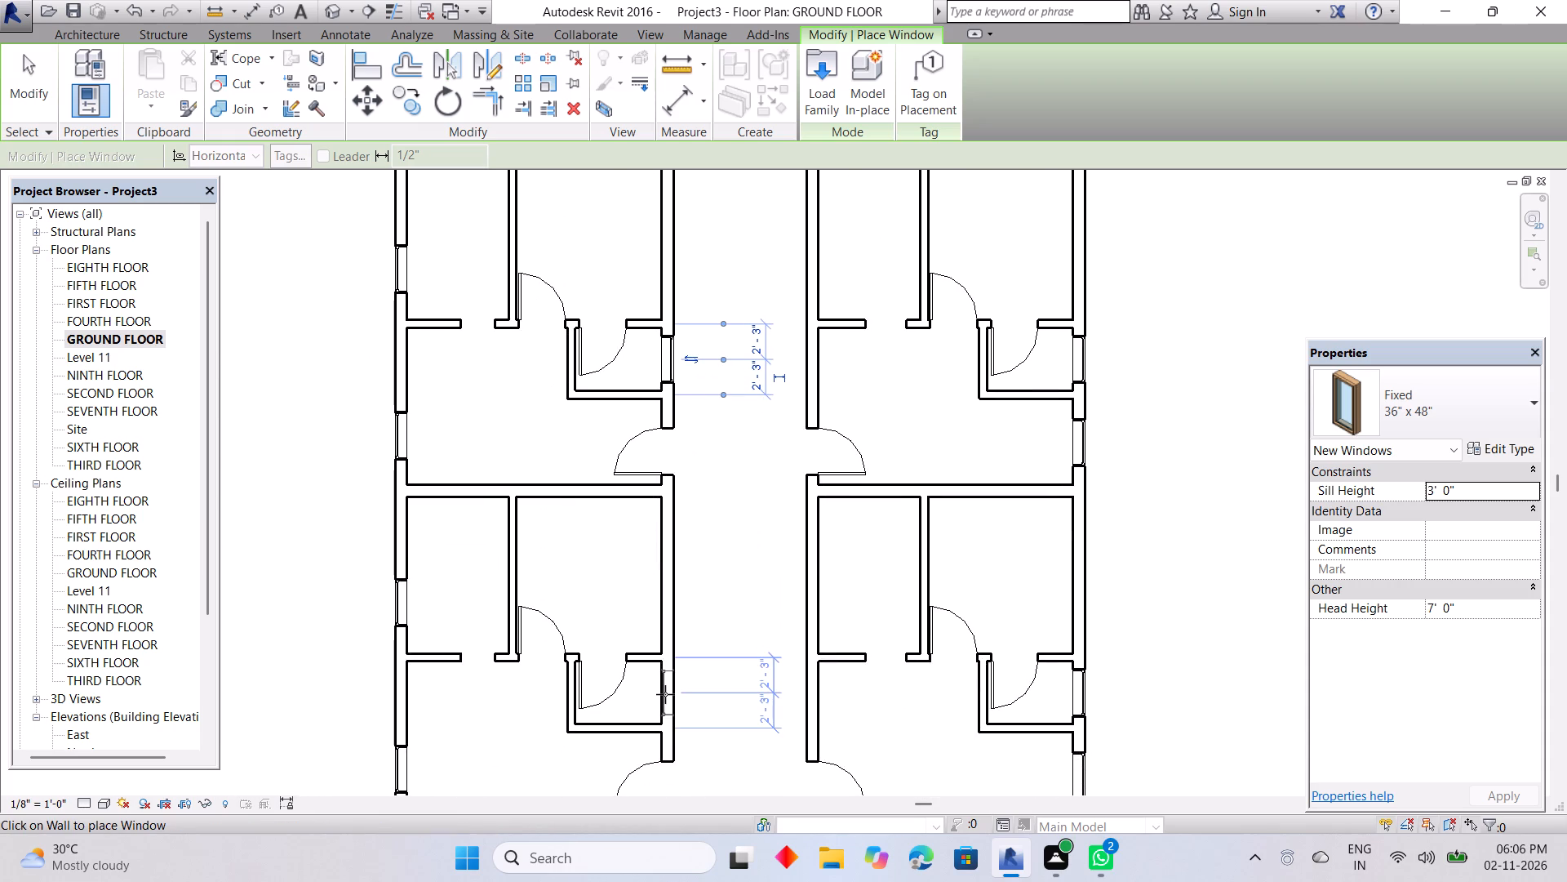
pyautogui.click(671, 694)
pyautogui.moveTo(712, 679); pyautogui.dragTo(712, 327, button='middle')
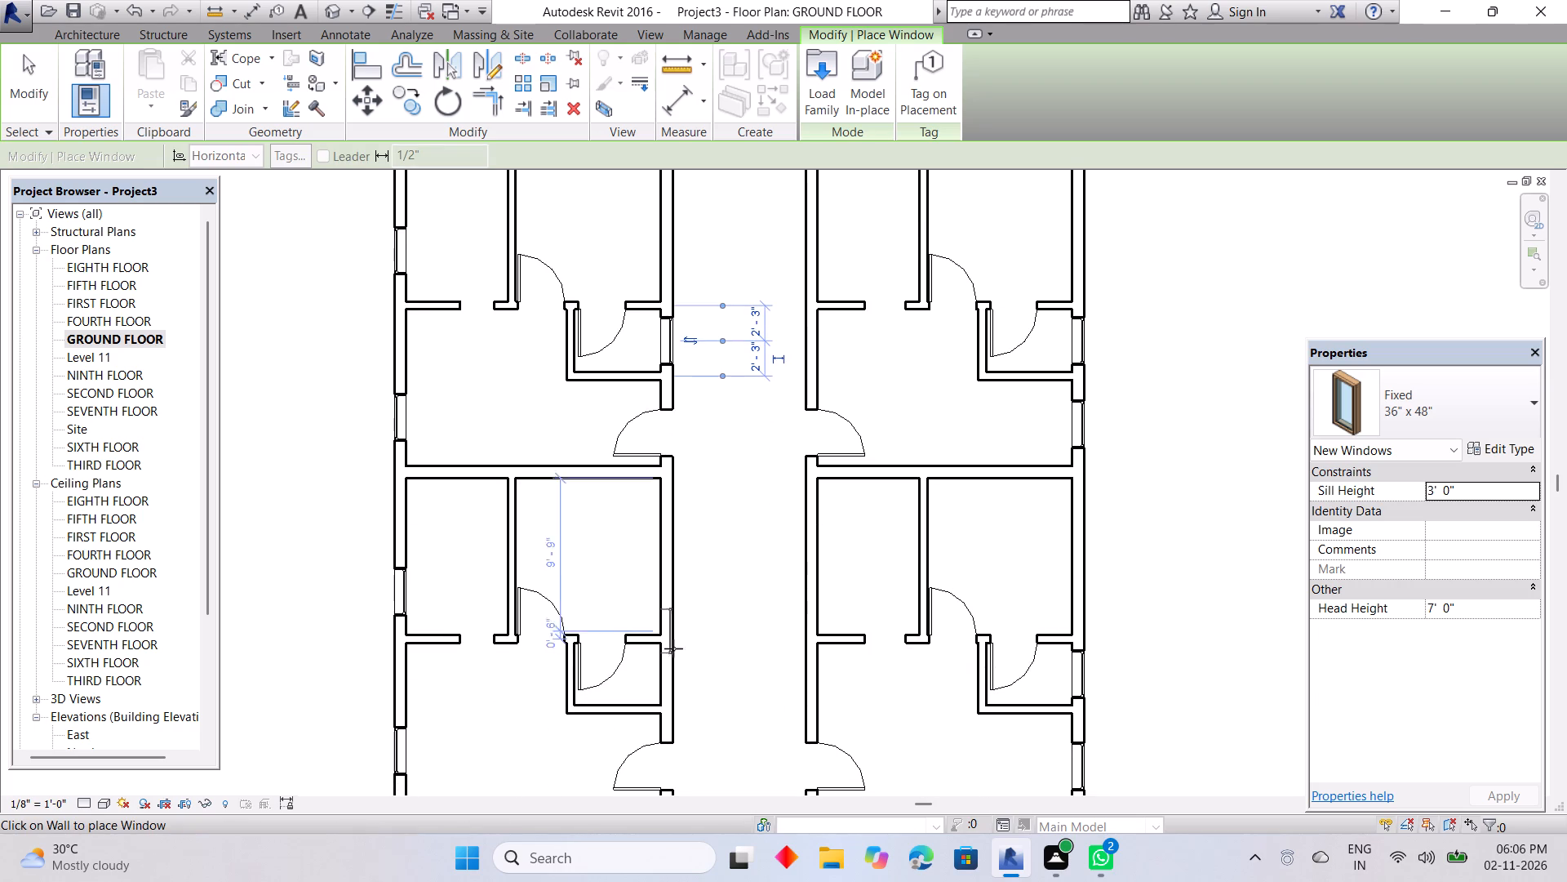
pyautogui.click(675, 673)
pyautogui.moveTo(693, 668); pyautogui.dragTo(706, 272, button='middle')
pyautogui.moveTo(721, 362); pyautogui.dragTo(680, 641, button='middle')
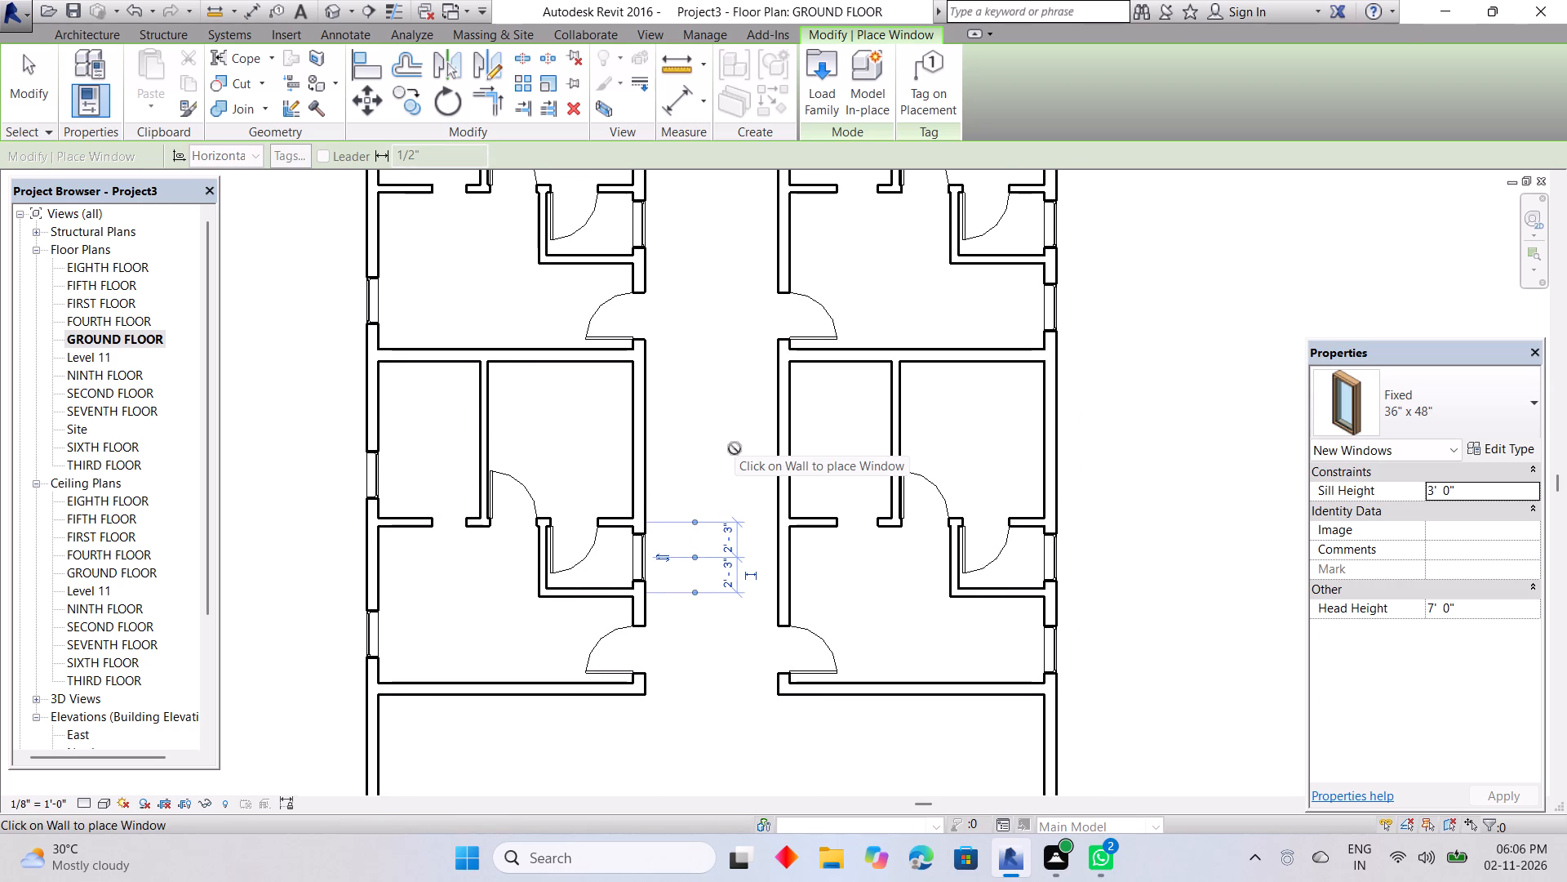
pyautogui.press('Escape')
pyautogui.scroll(-5, 730, 448)
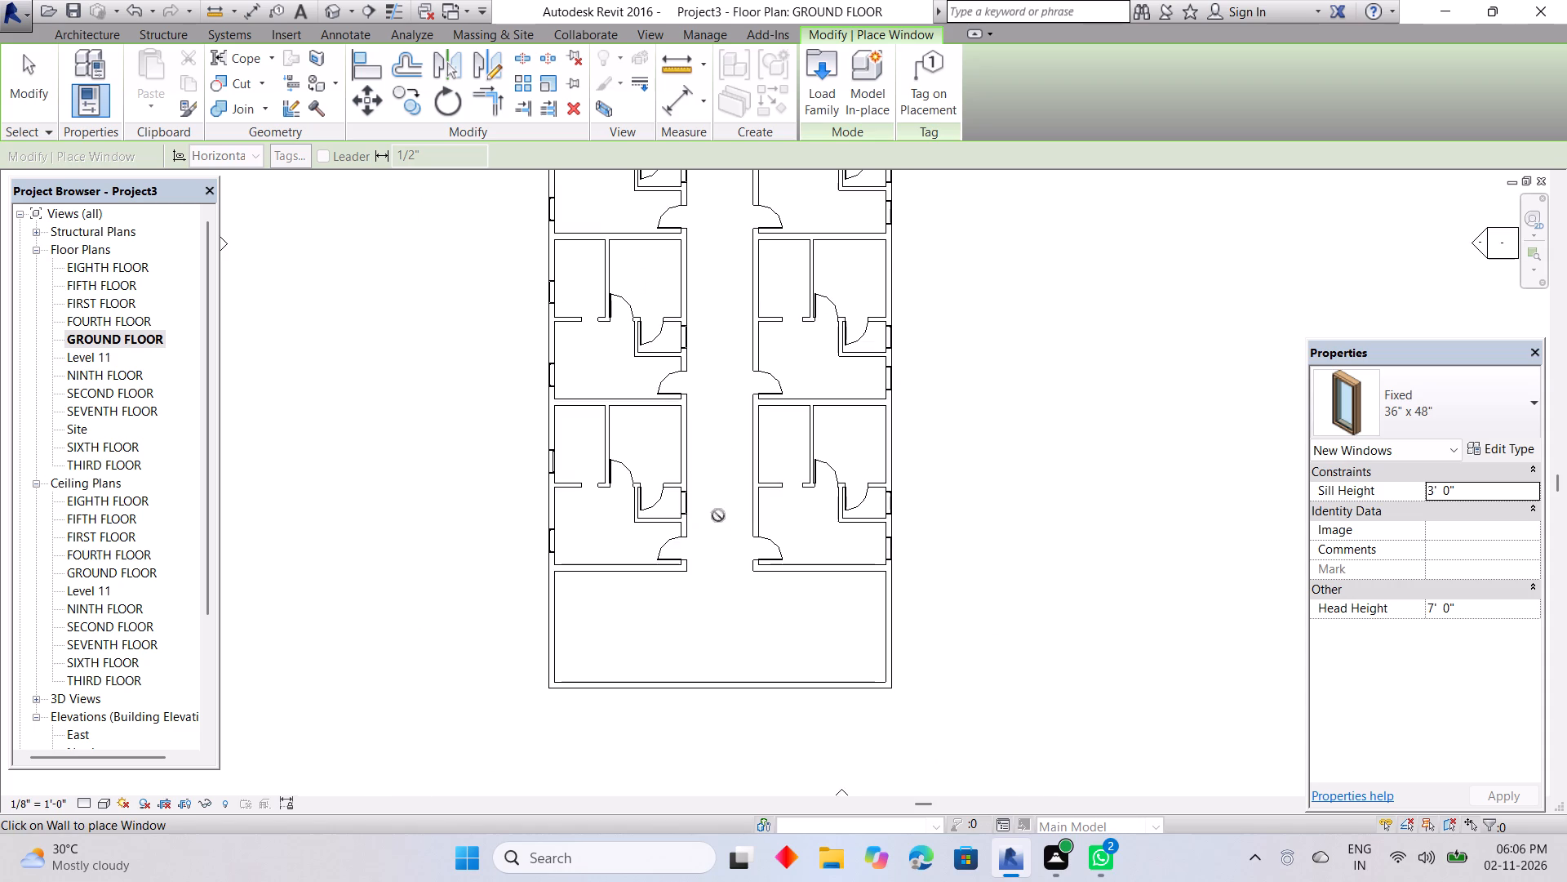
pyautogui.moveTo(718, 525); pyautogui.dragTo(735, 671, button='middle')
pyautogui.press('Escape')
# Start a Stair by Sketch and draw a horizontal run 8' 3" long against the underside of the lowest right-hand unit's bottom wall.
pyautogui.moveTo(726, 453); pyautogui.dragTo(740, 624, button='middle')
pyautogui.scroll(-1, 739, 622)
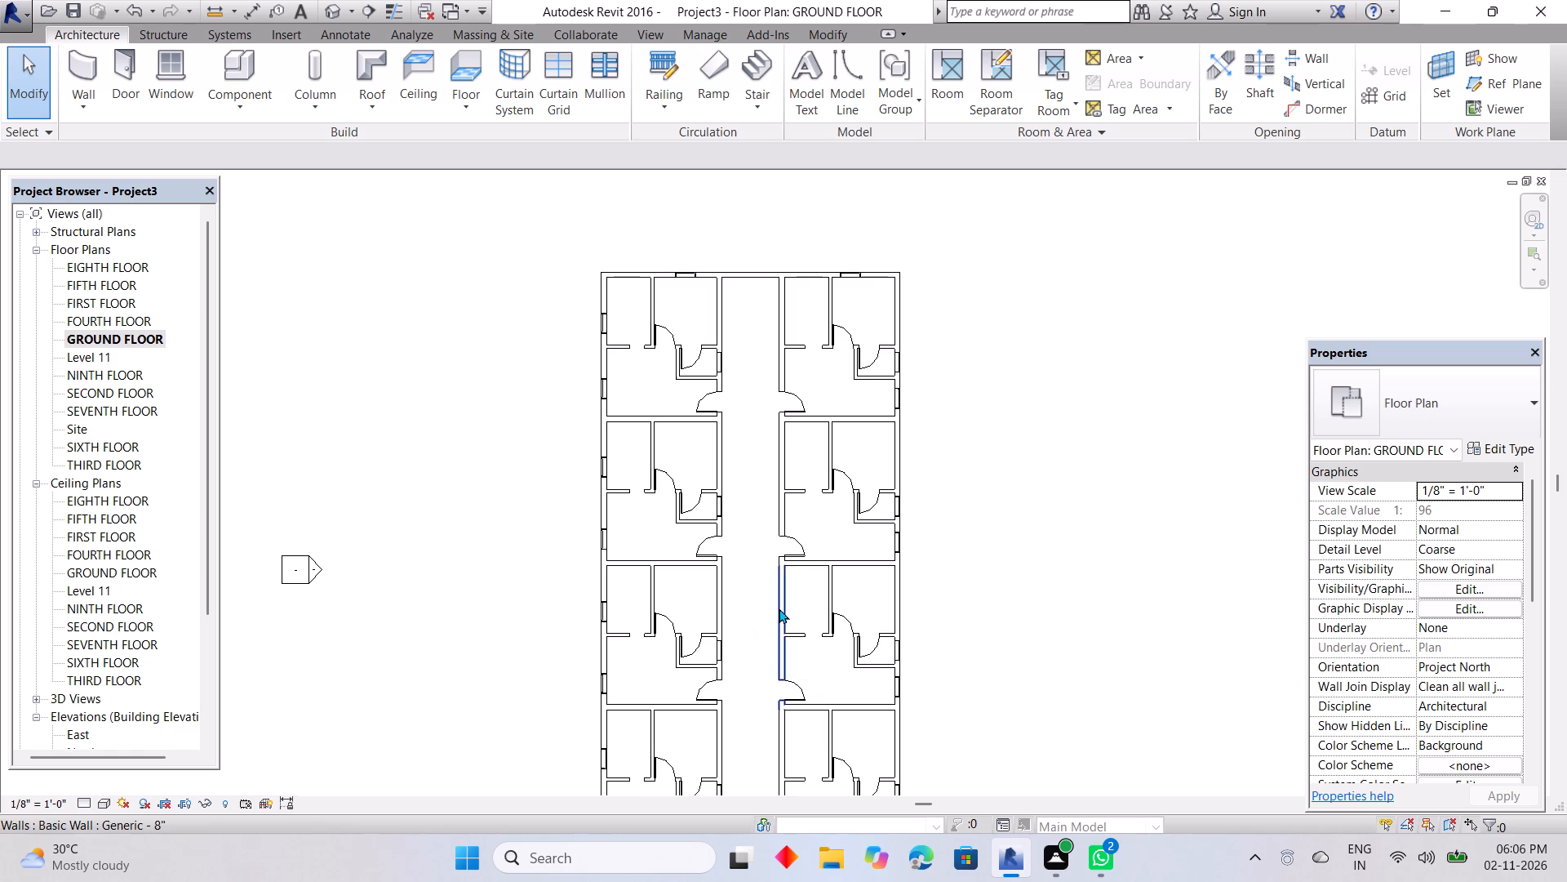
pyautogui.scroll(-3, 779, 608)
pyautogui.moveTo(756, 643); pyautogui.dragTo(750, 513, button='middle')
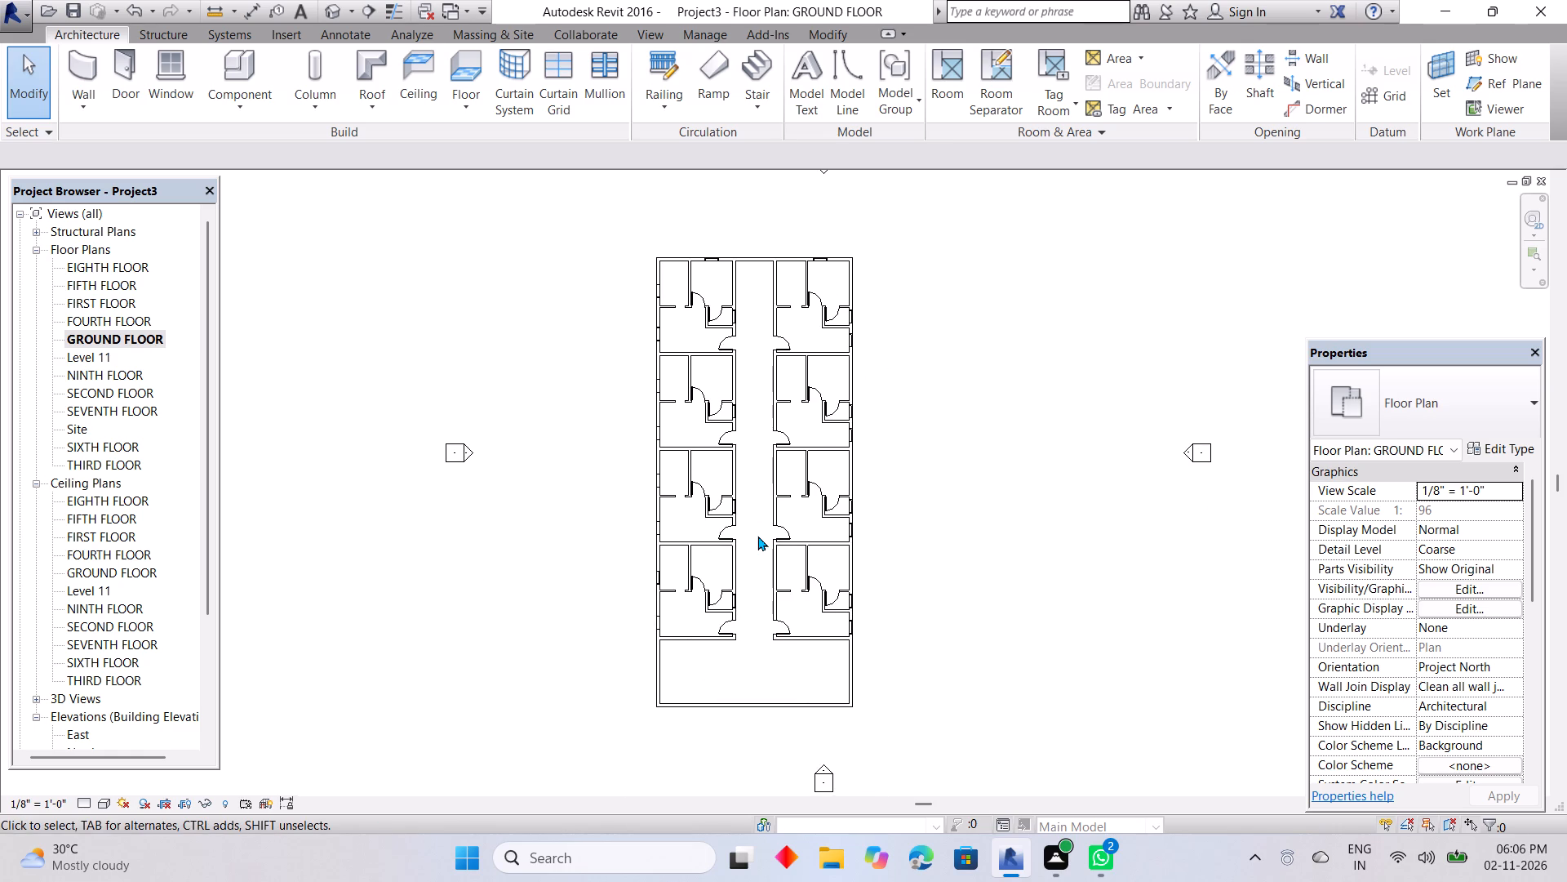
pyautogui.moveTo(757, 536); pyautogui.dragTo(767, 616, button='middle')
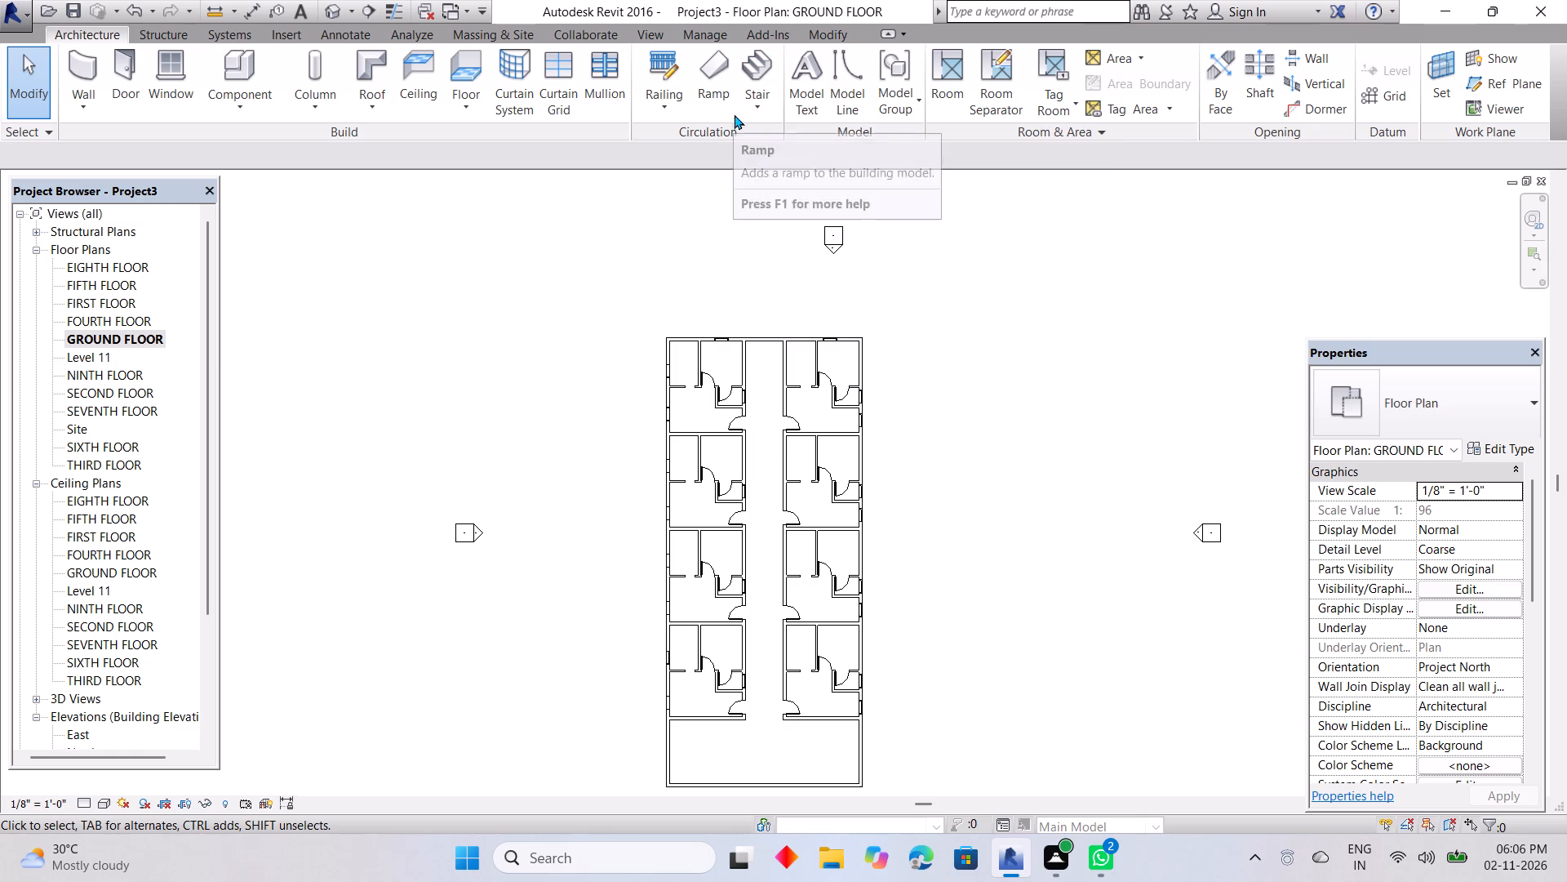
pyautogui.click(768, 101)
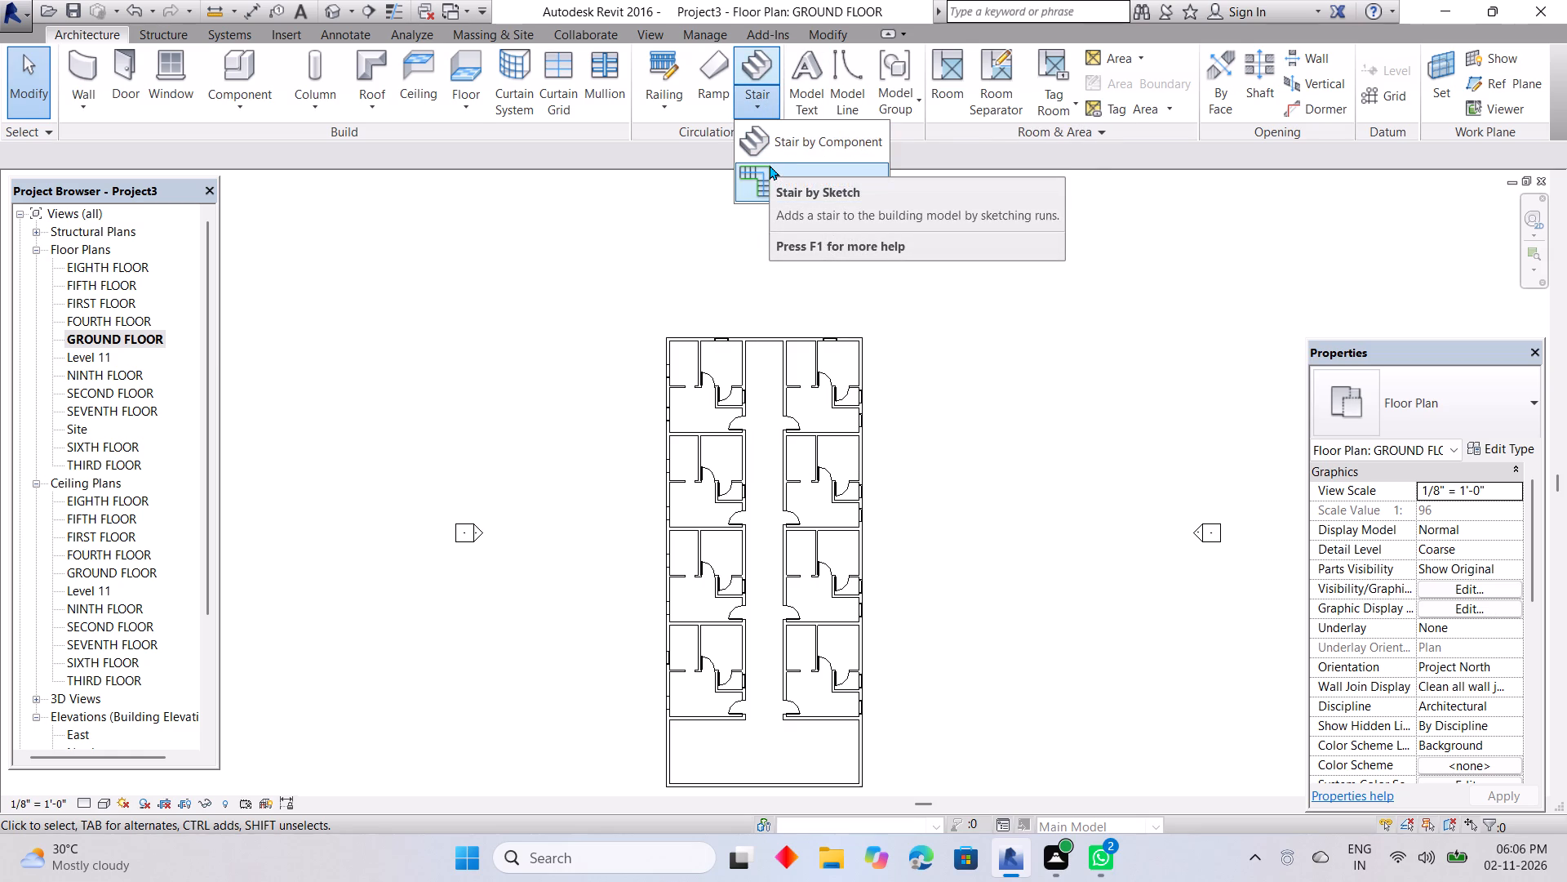
pyautogui.click(769, 165)
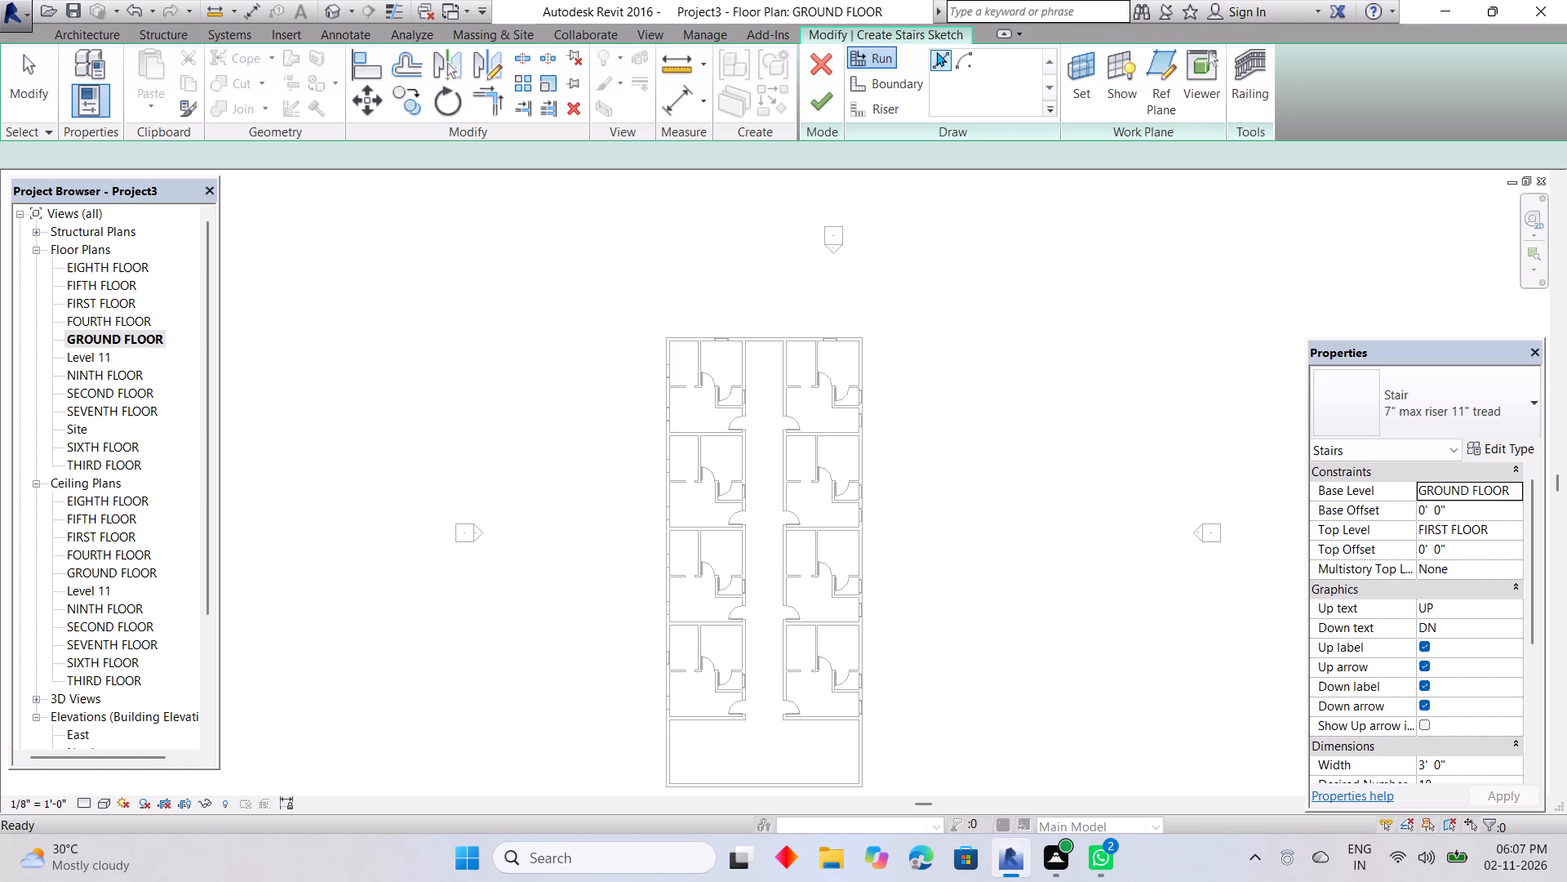
pyautogui.scroll(4, 797, 740)
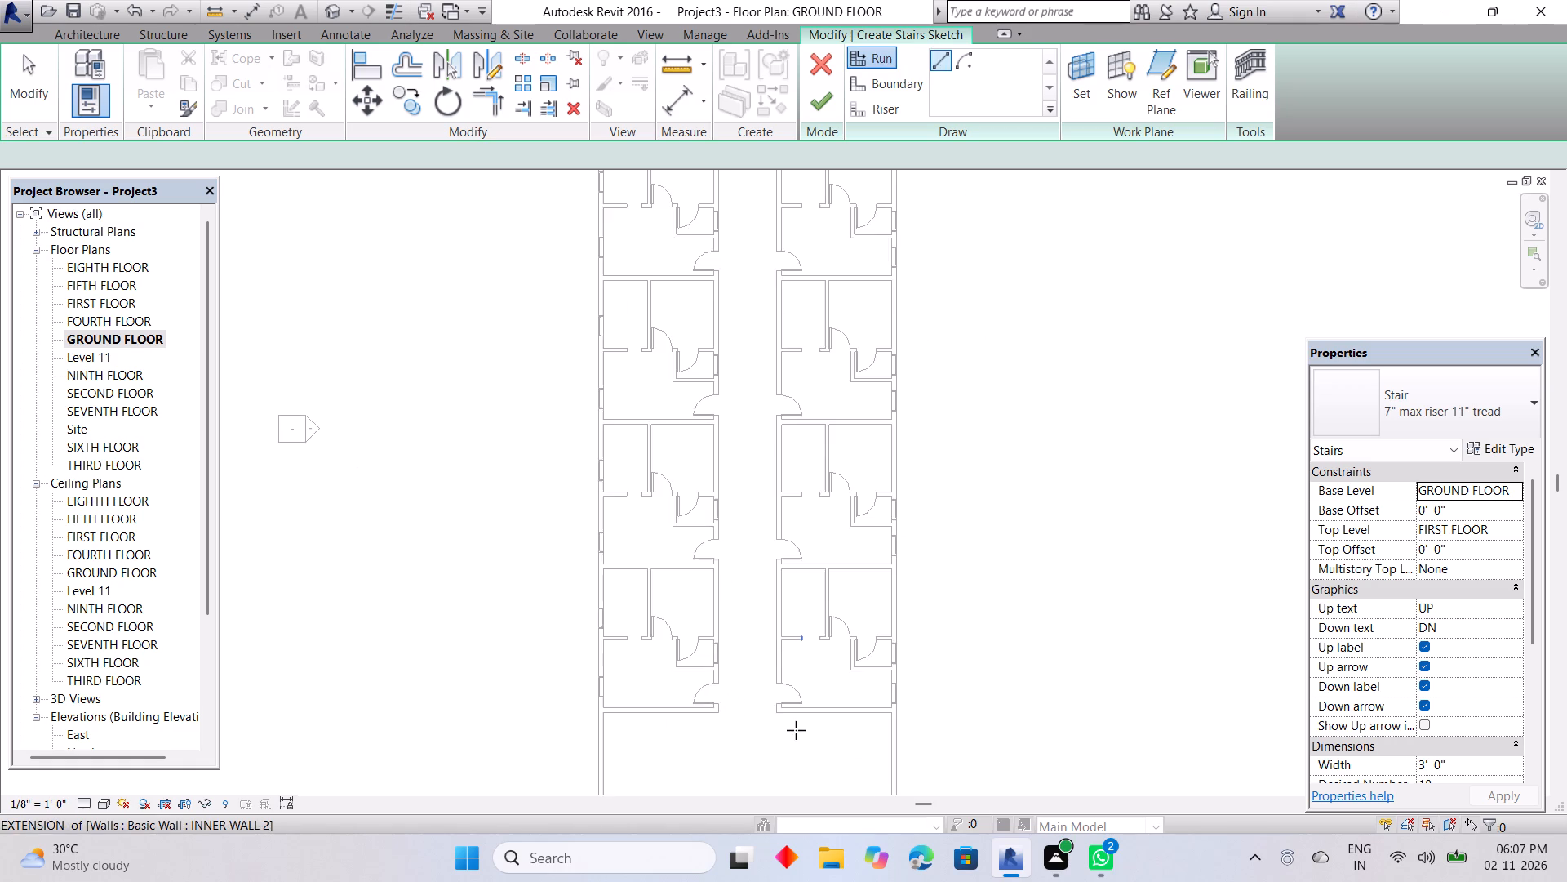
pyautogui.click(939, 59)
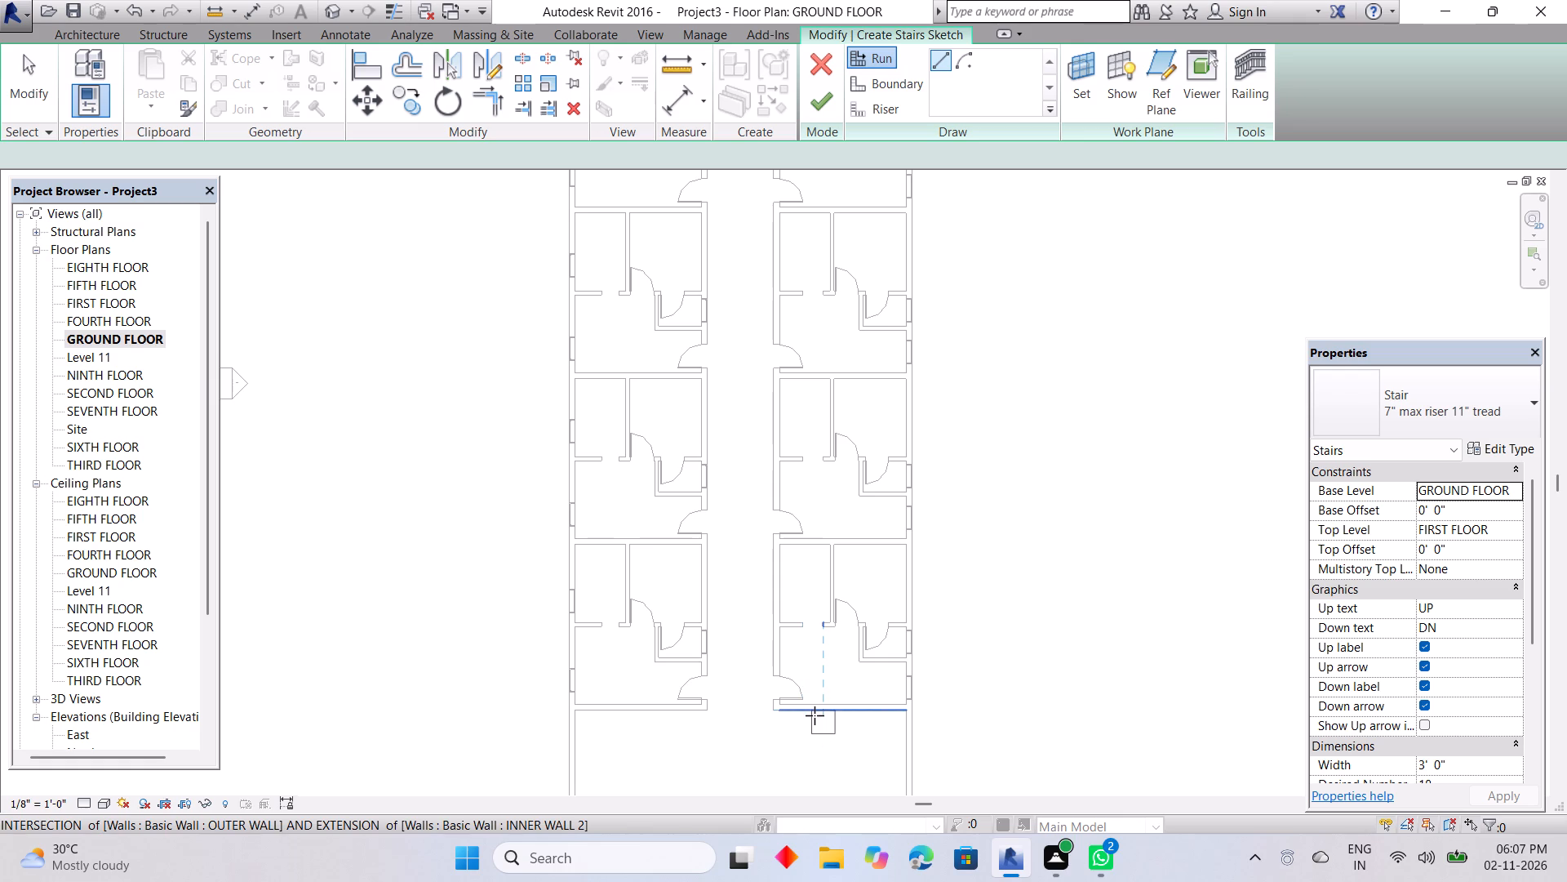
pyautogui.scroll(3, 815, 715)
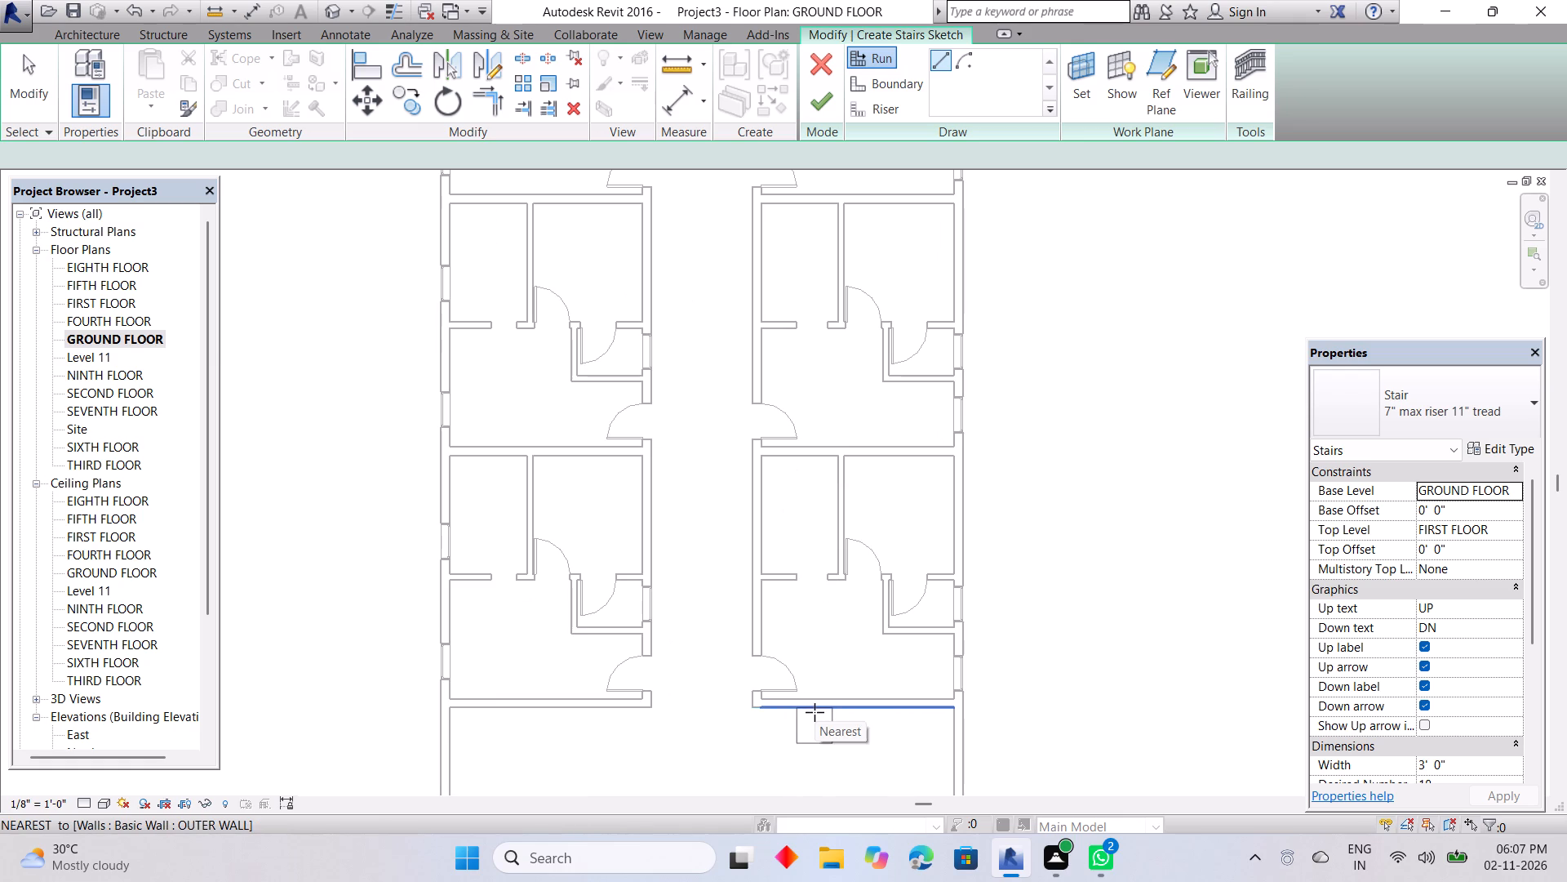
pyautogui.click(815, 712)
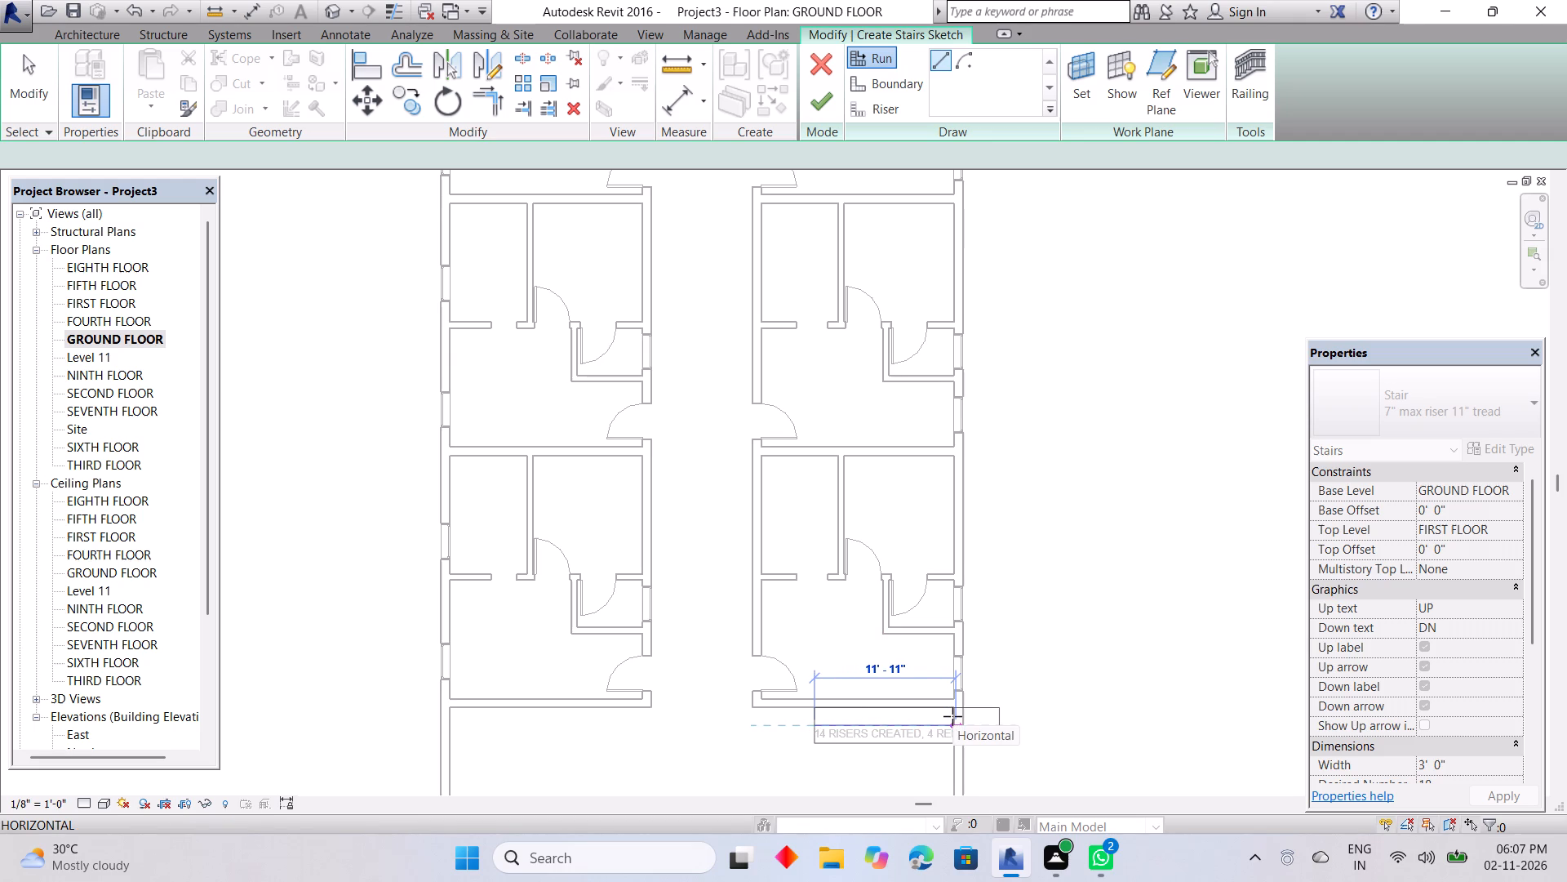
pyautogui.click(911, 724)
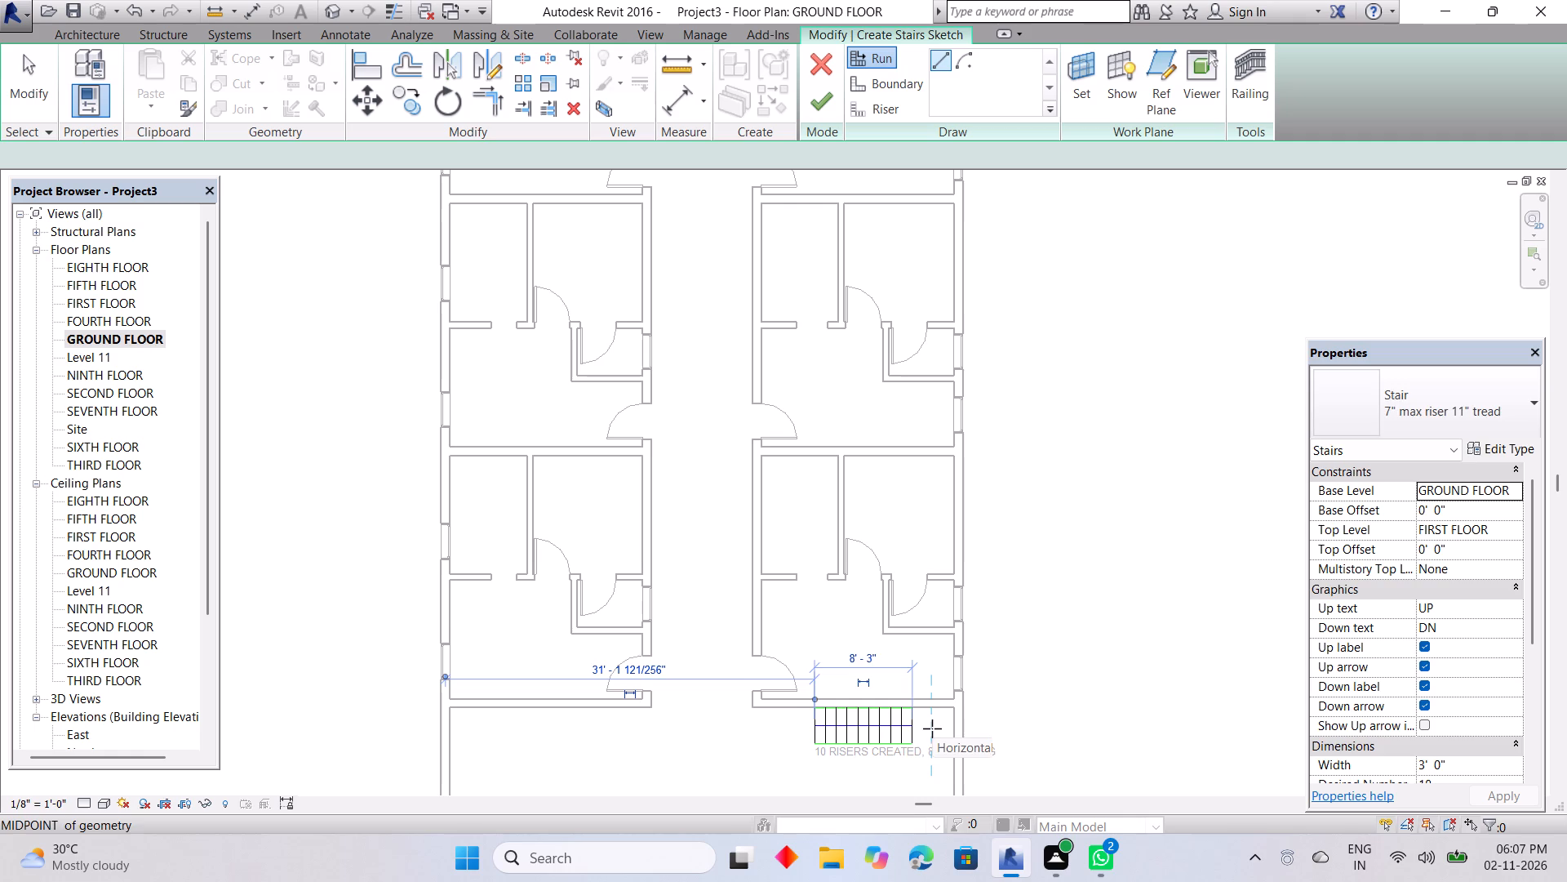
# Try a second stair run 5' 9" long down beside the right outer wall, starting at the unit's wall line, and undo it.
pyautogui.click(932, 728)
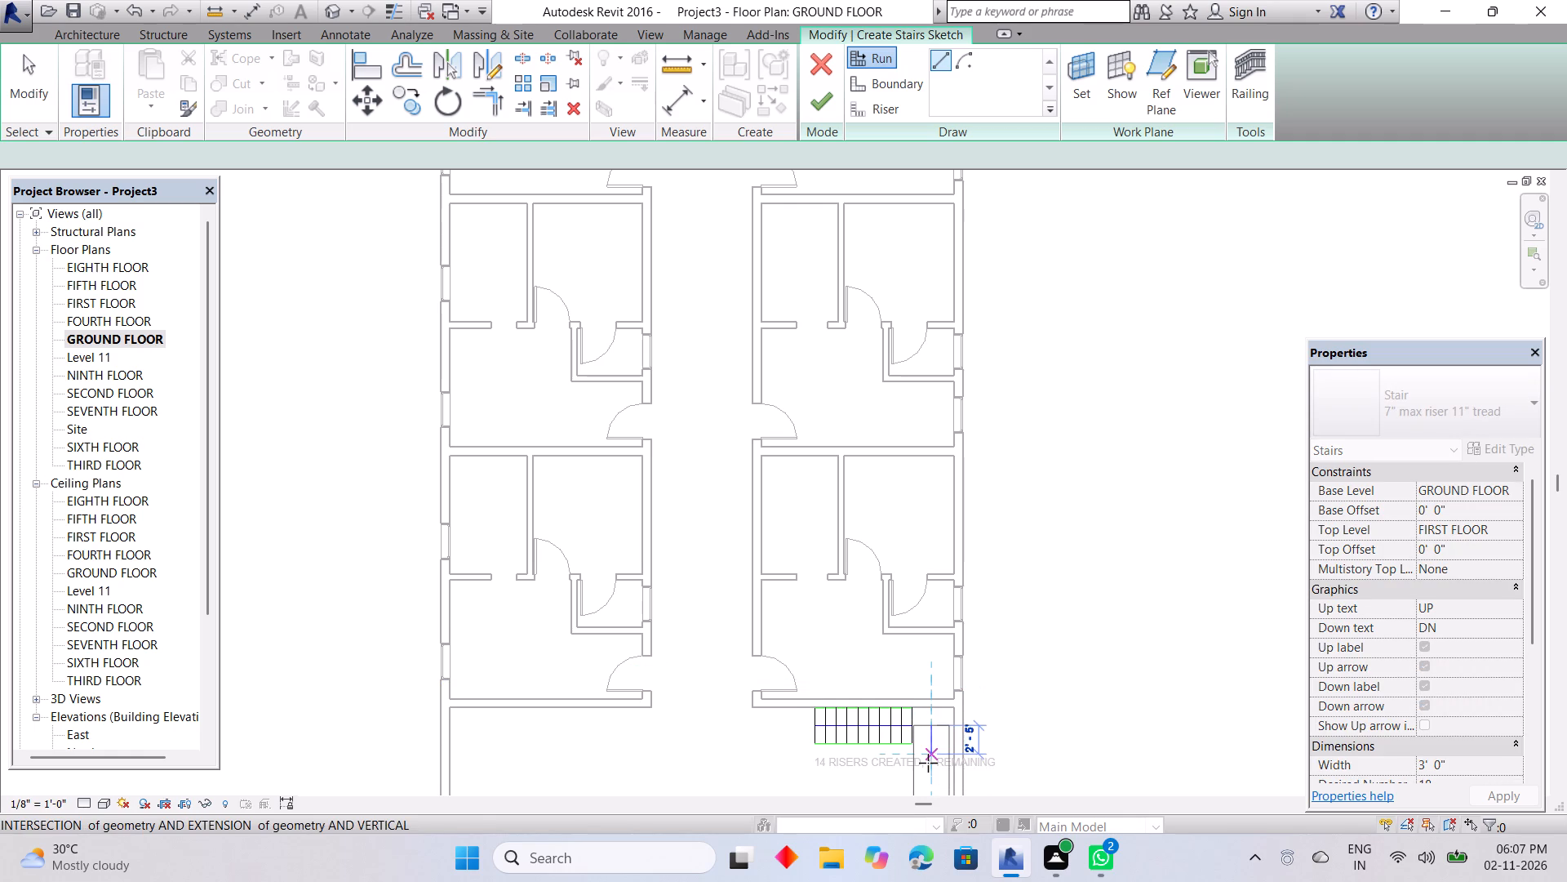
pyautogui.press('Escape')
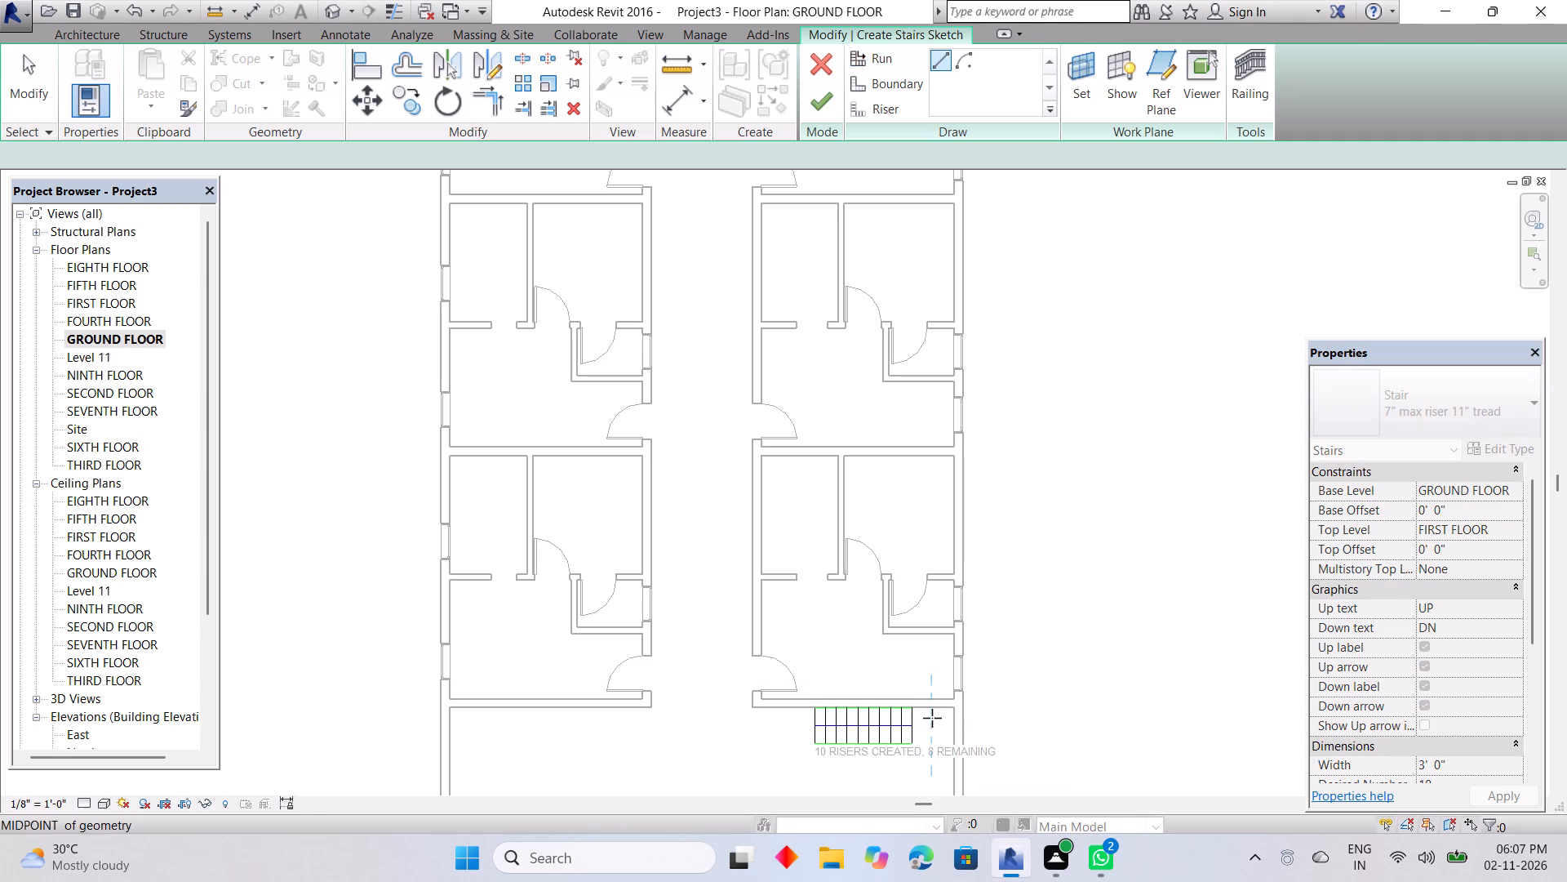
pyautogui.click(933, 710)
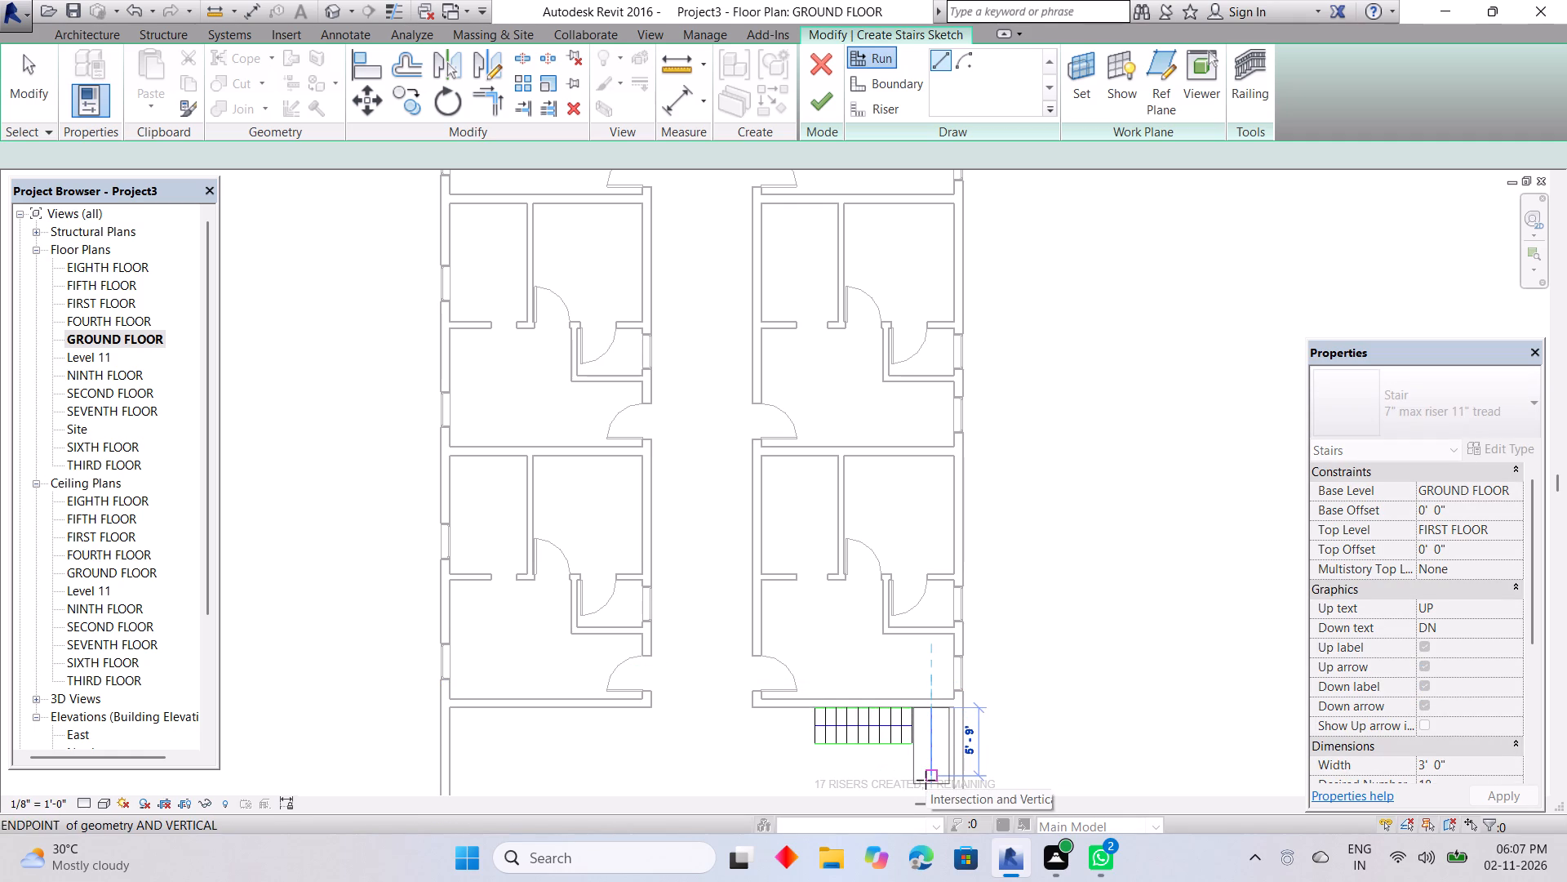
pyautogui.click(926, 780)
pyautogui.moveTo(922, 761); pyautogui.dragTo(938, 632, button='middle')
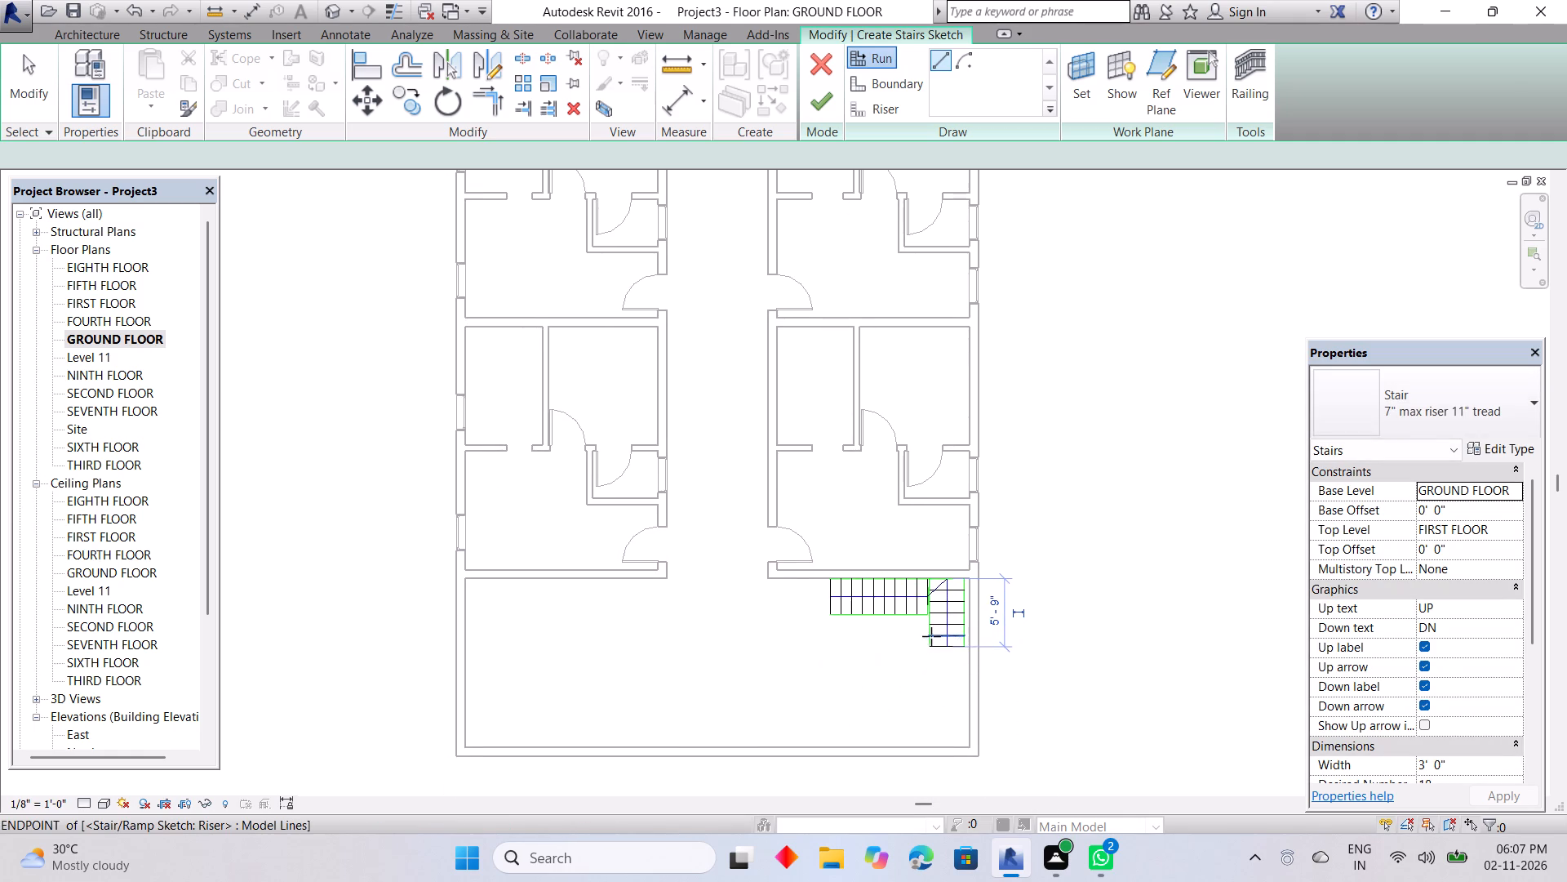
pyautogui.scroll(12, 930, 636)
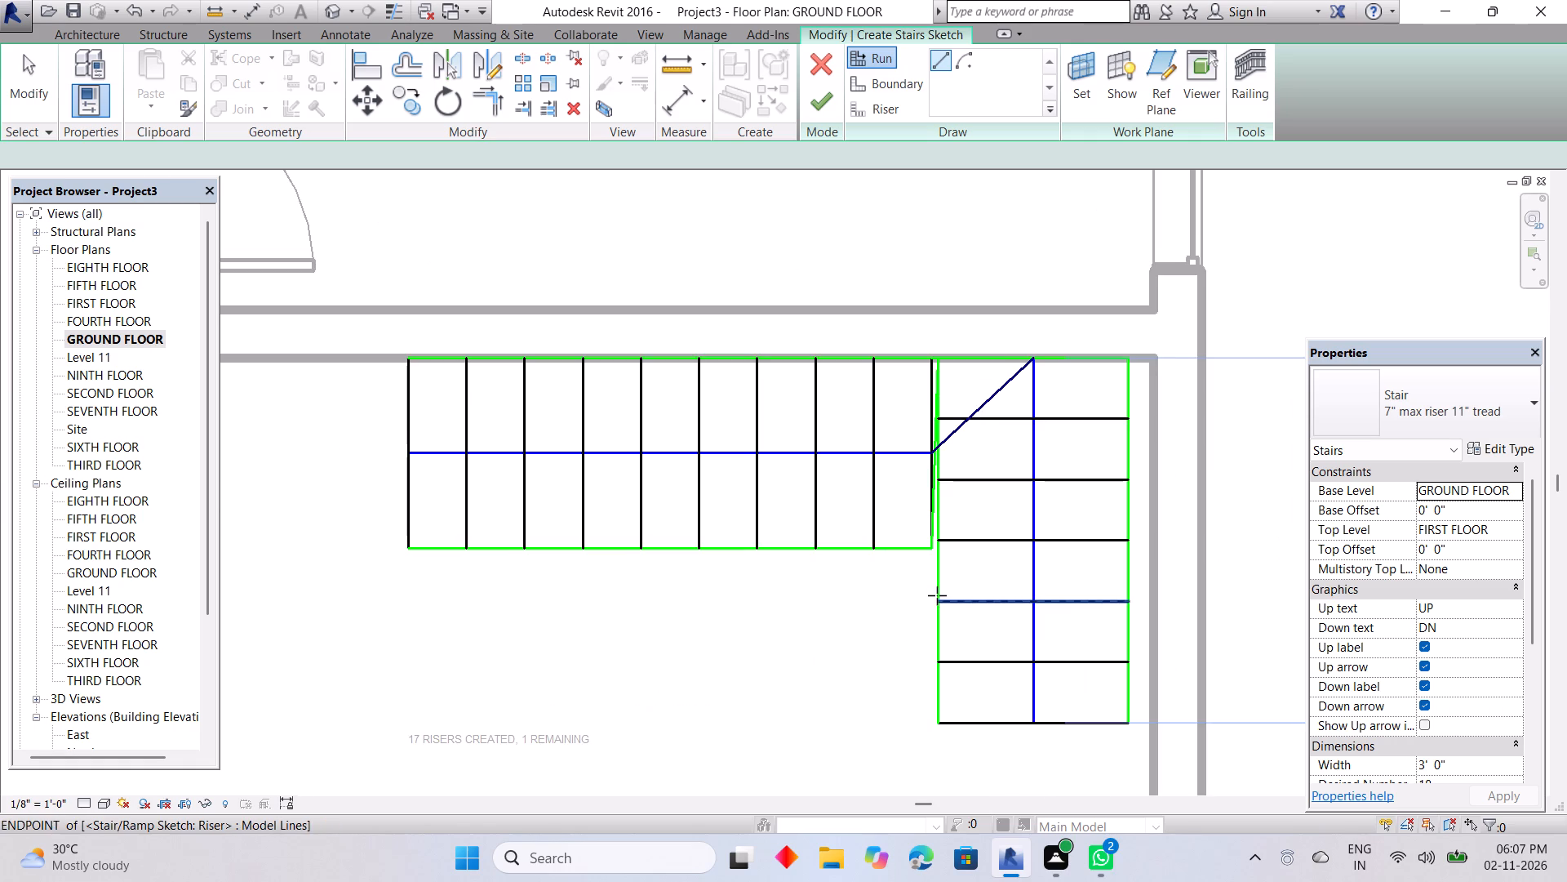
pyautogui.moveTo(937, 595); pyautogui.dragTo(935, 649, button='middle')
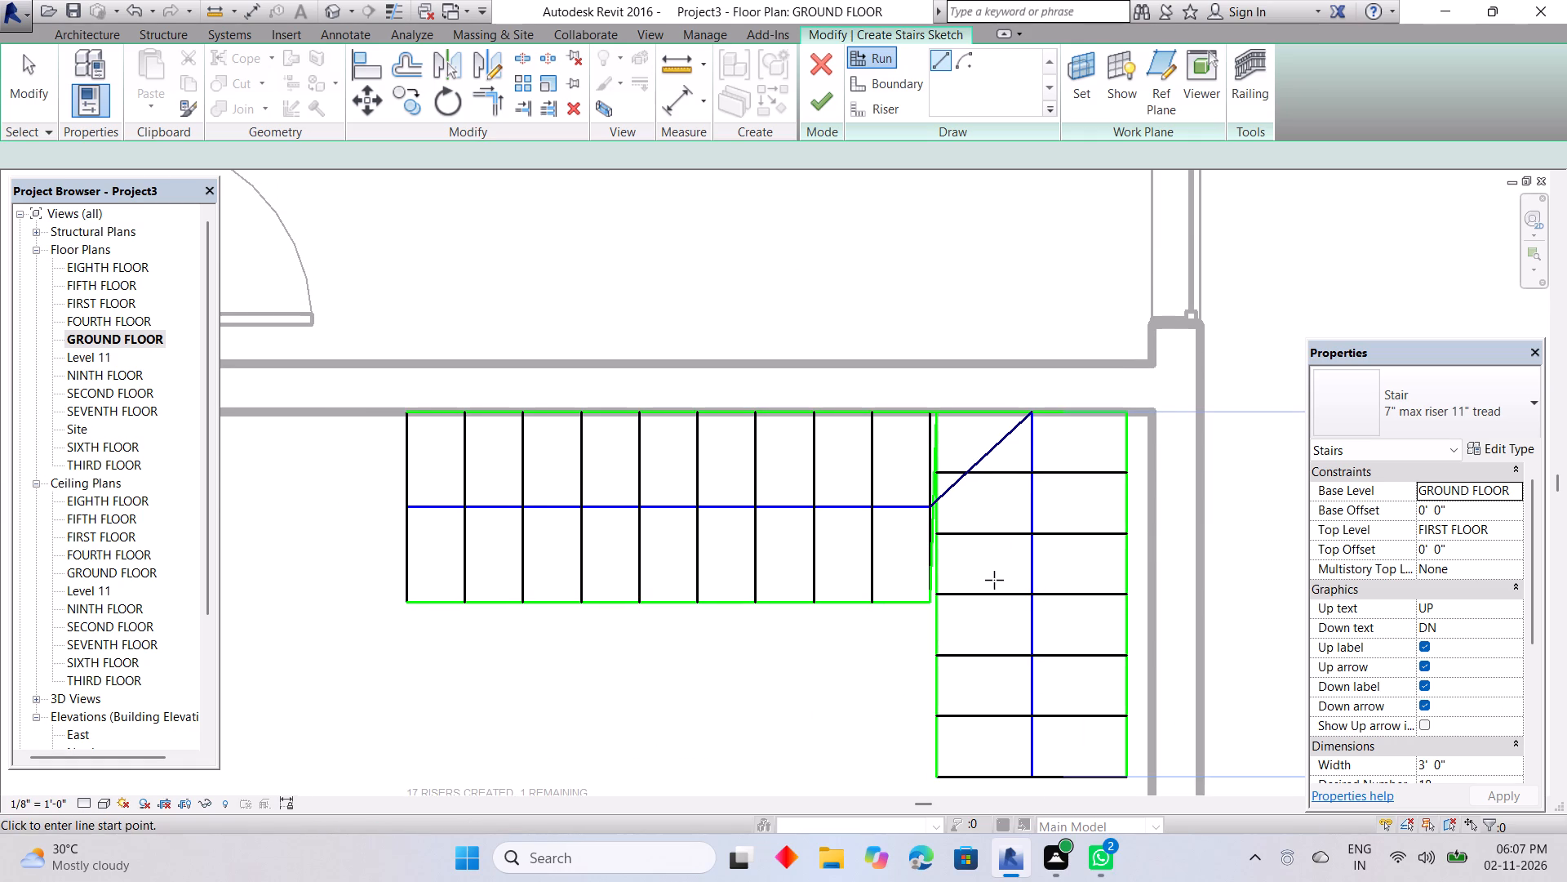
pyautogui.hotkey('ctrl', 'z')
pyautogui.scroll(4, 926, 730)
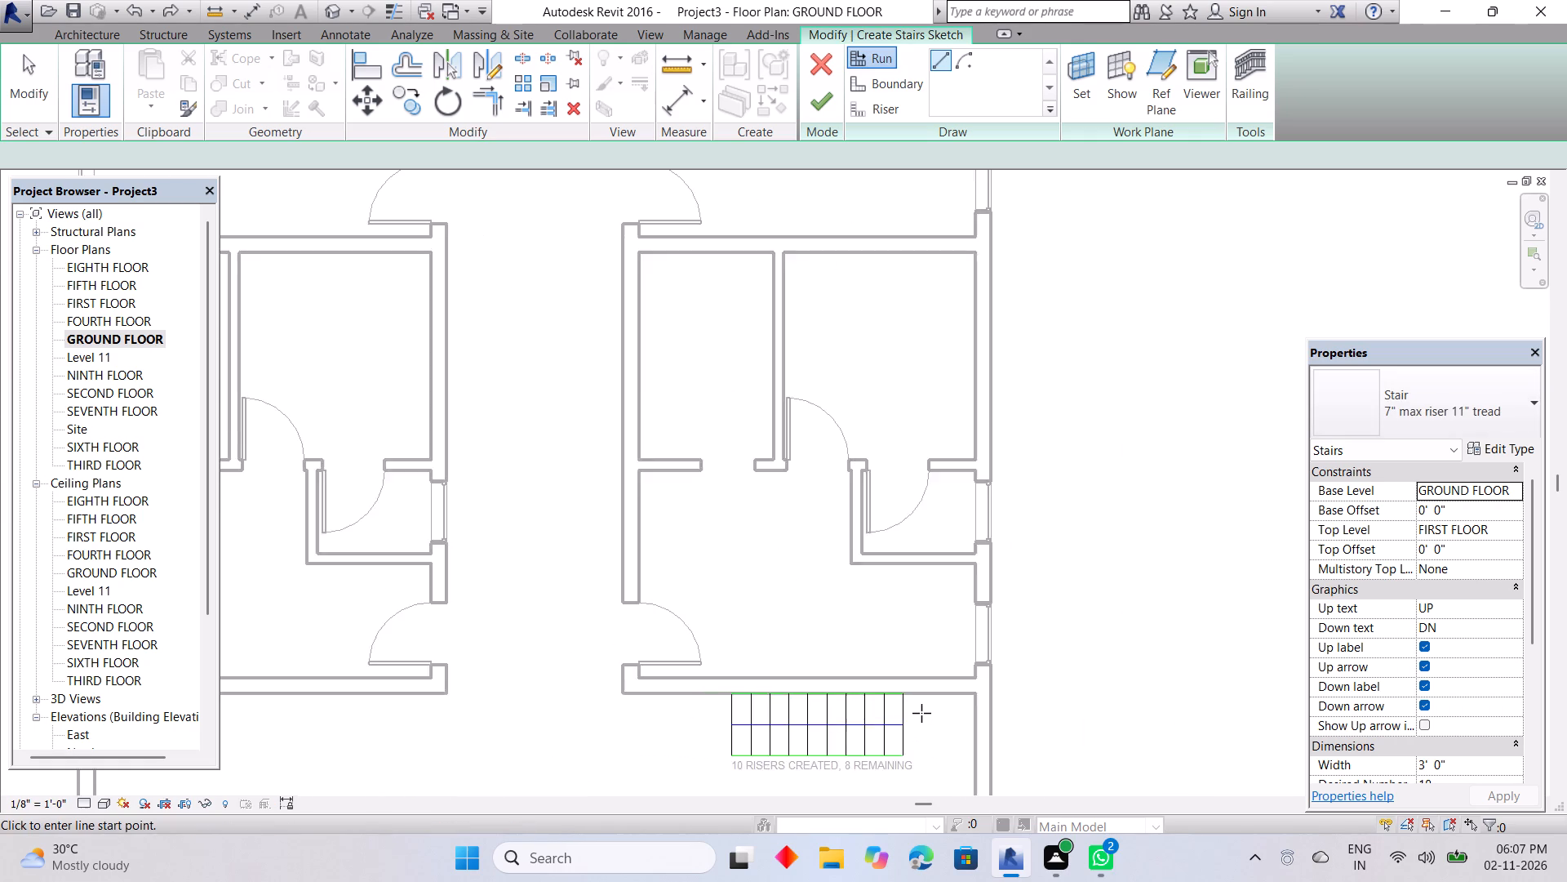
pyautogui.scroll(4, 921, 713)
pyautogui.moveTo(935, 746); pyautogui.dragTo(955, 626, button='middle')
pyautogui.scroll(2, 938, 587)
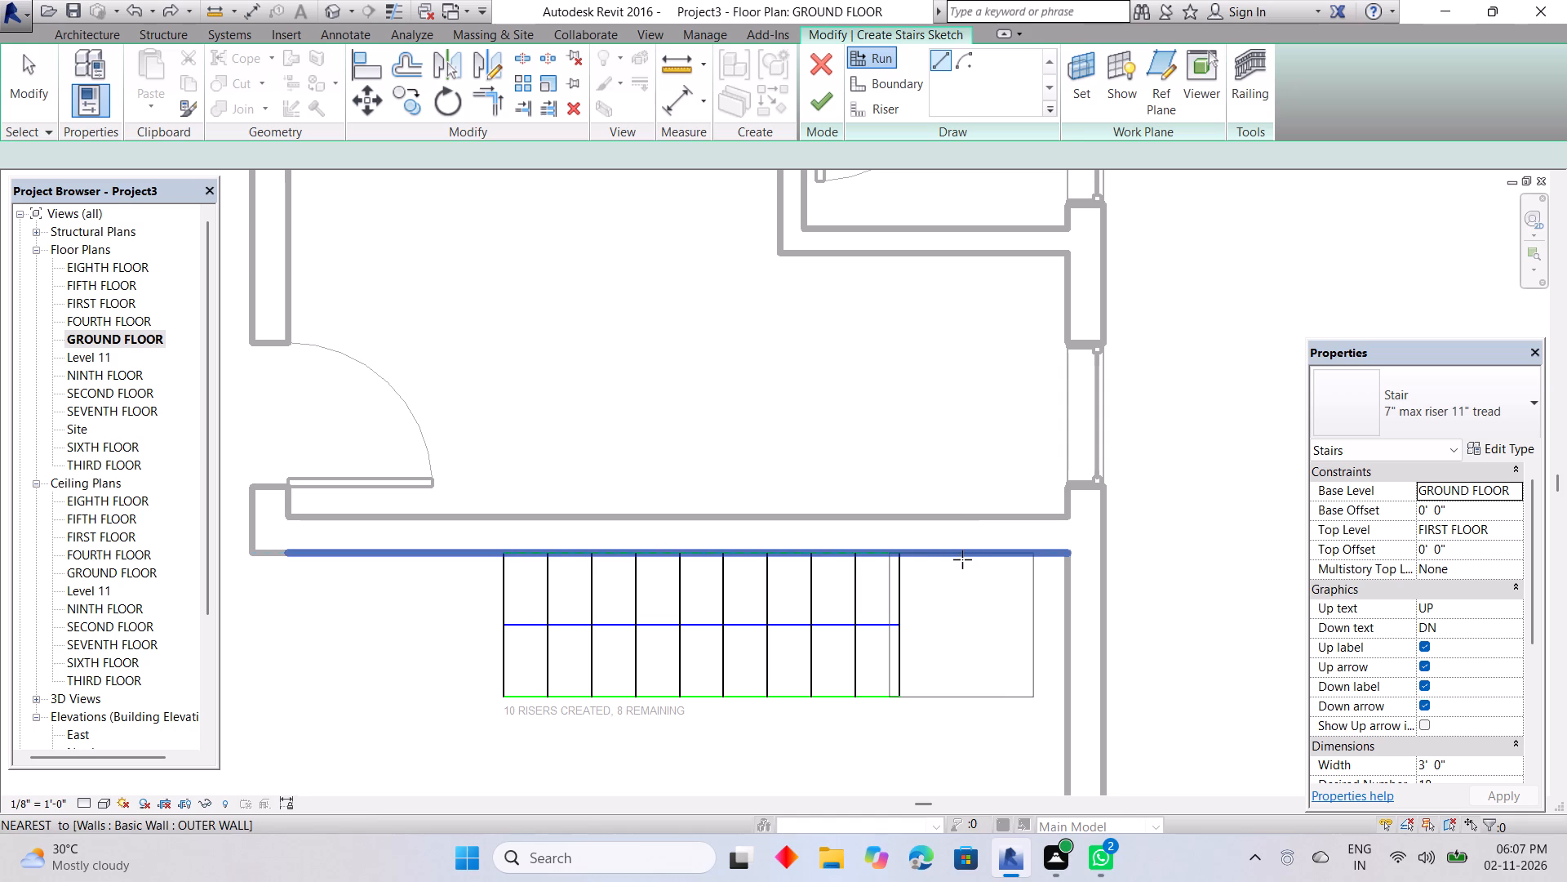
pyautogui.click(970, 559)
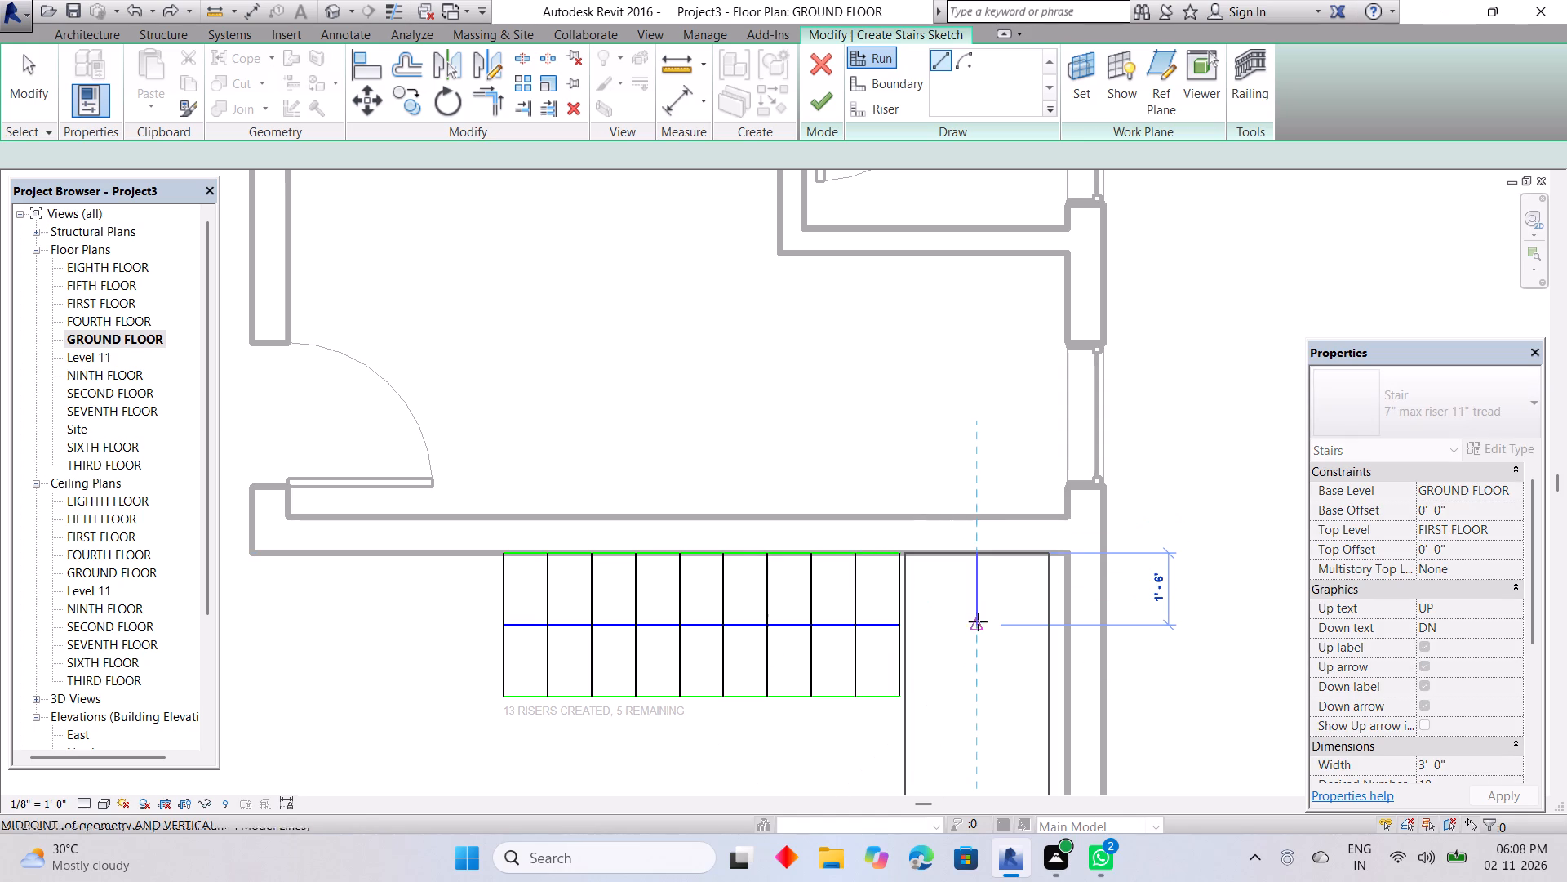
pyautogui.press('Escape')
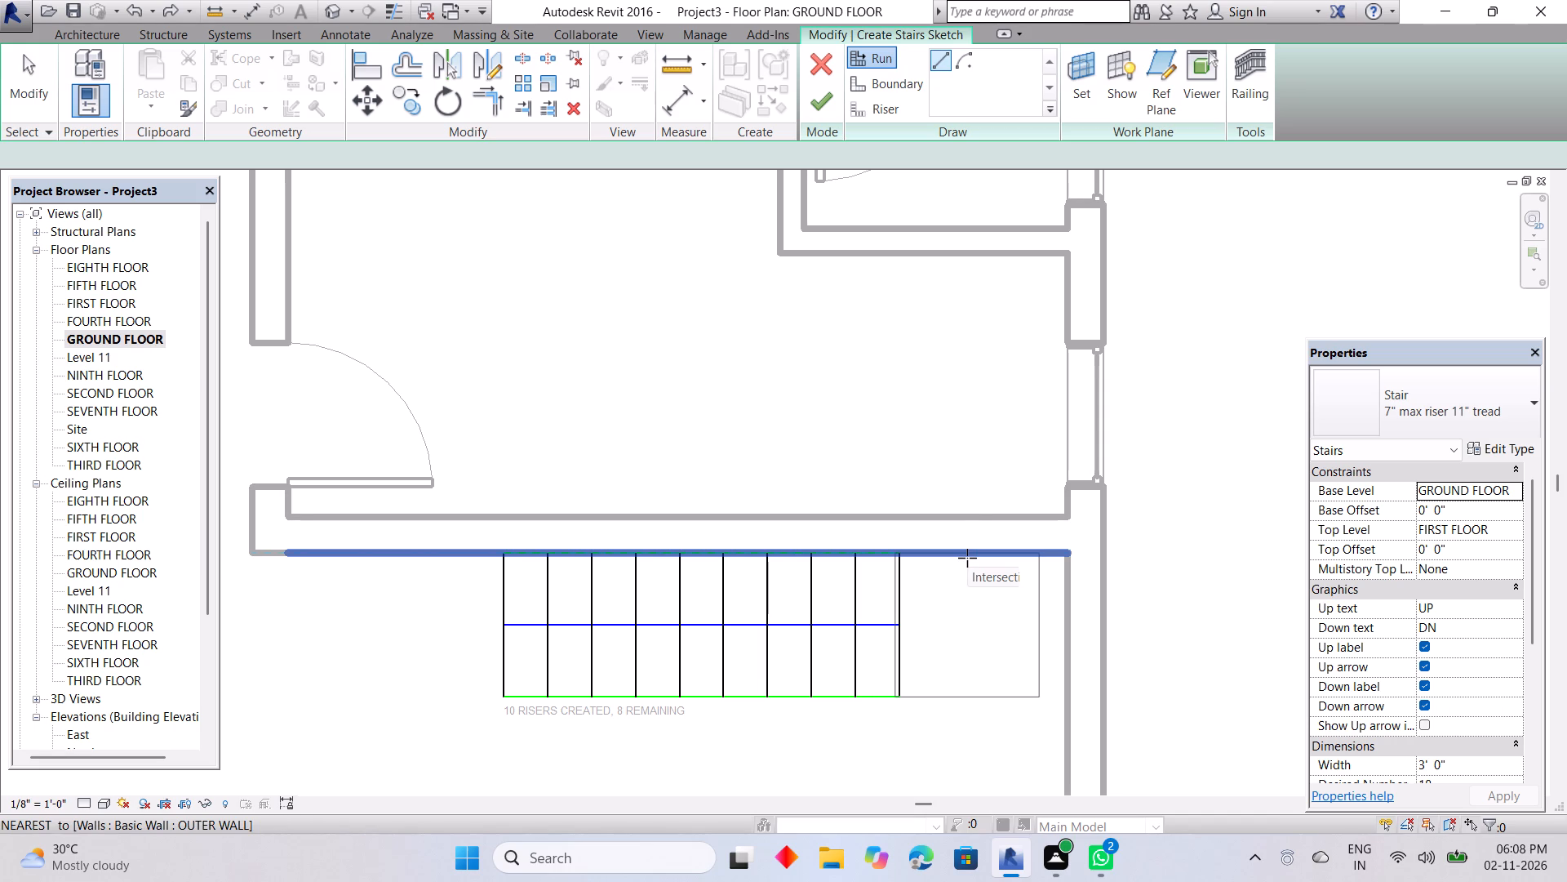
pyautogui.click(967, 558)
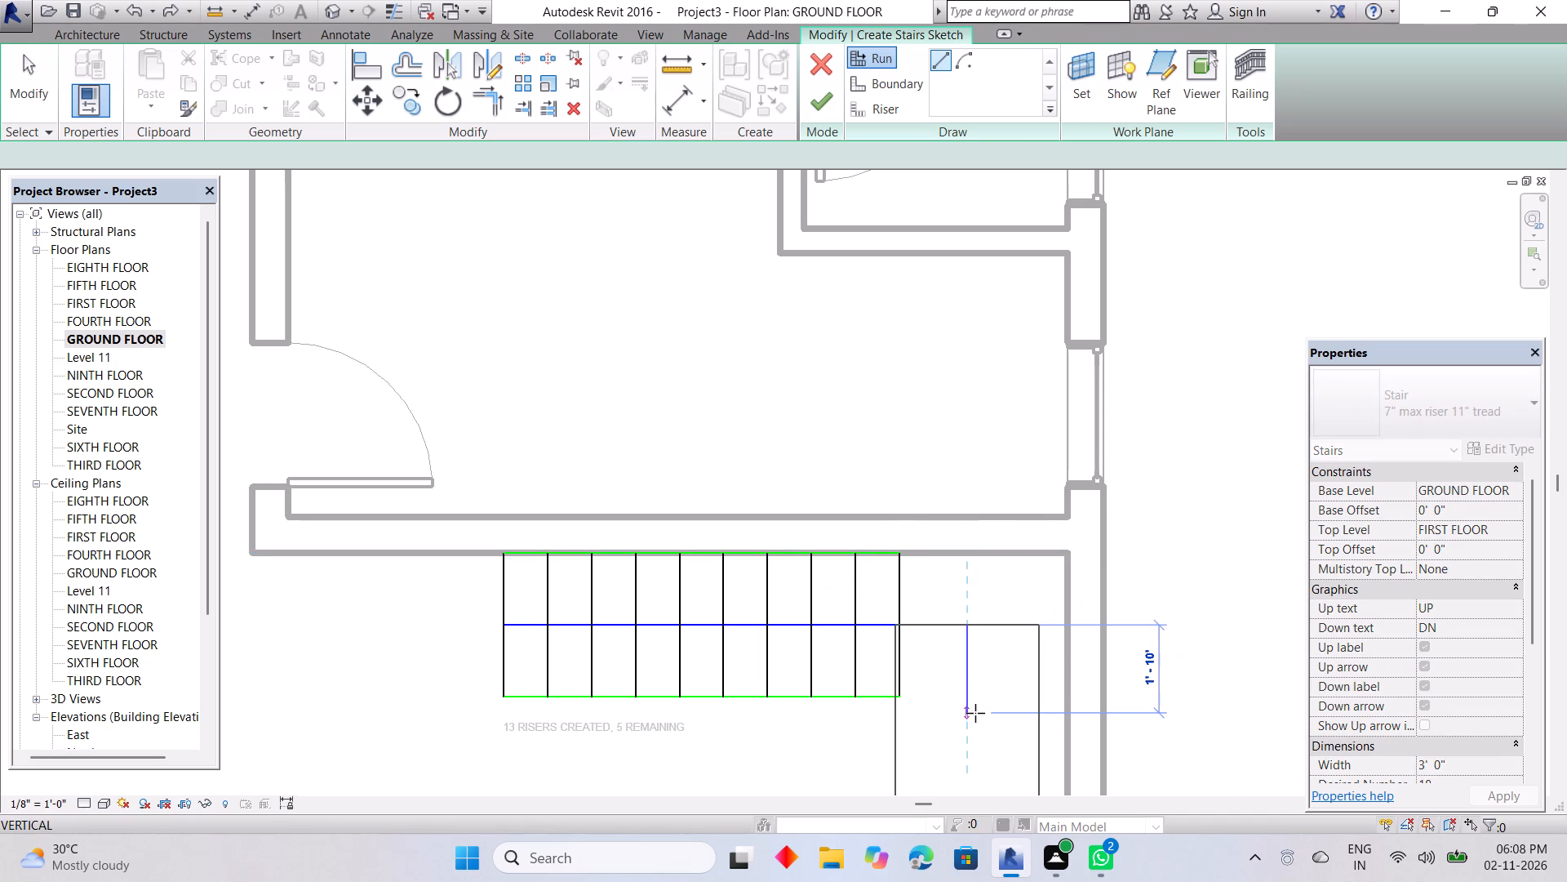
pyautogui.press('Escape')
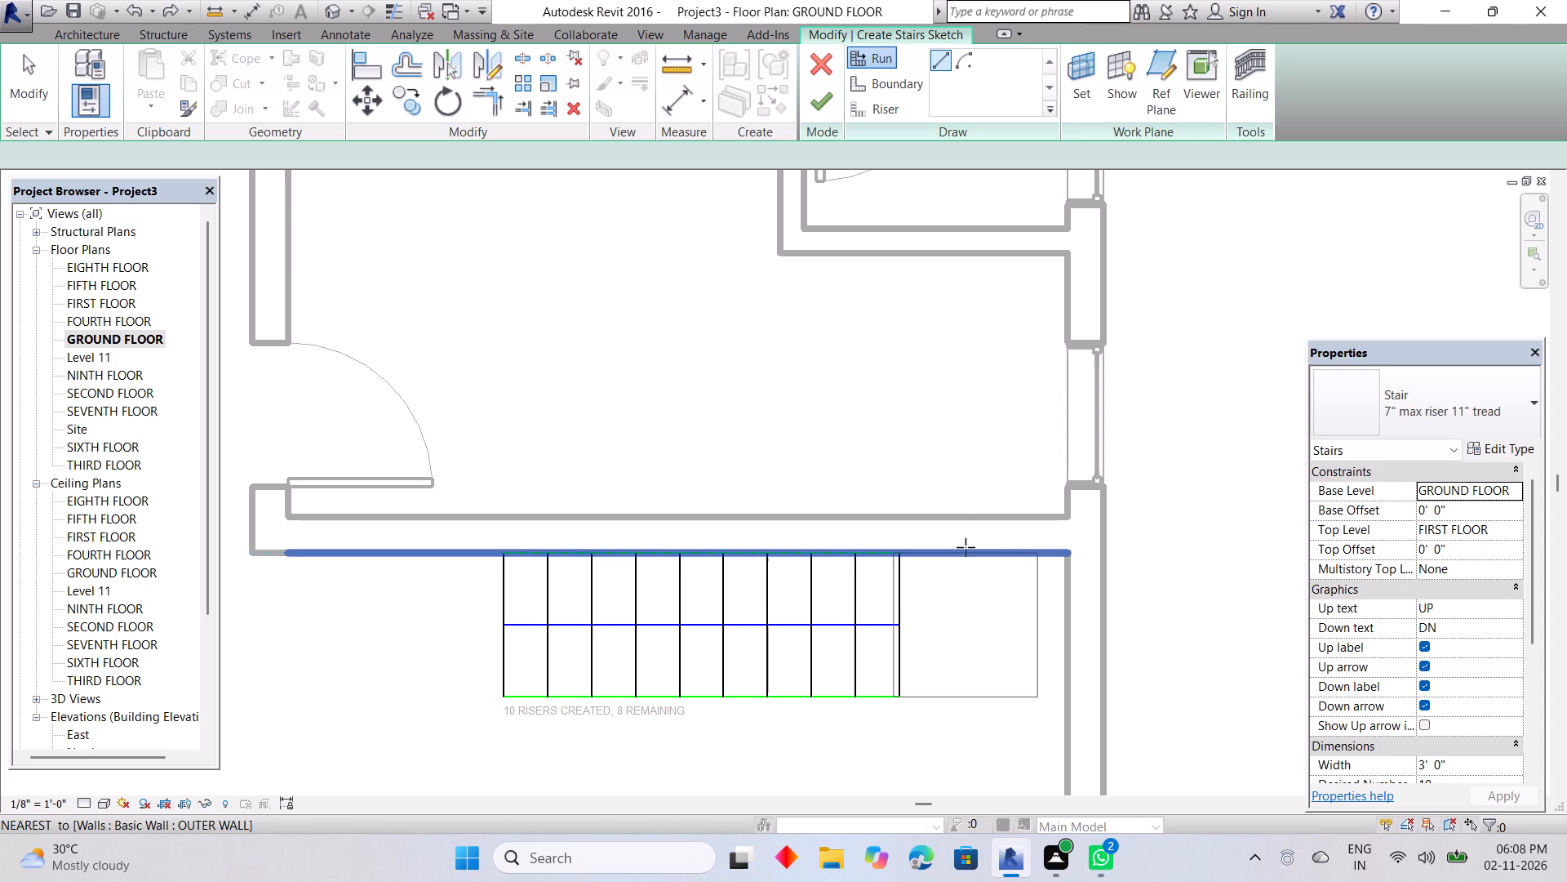
# Draw the second stair run 6' 5" long downward beside the right outer wall, starting level with the first run's centreline.
pyautogui.click(966, 547)
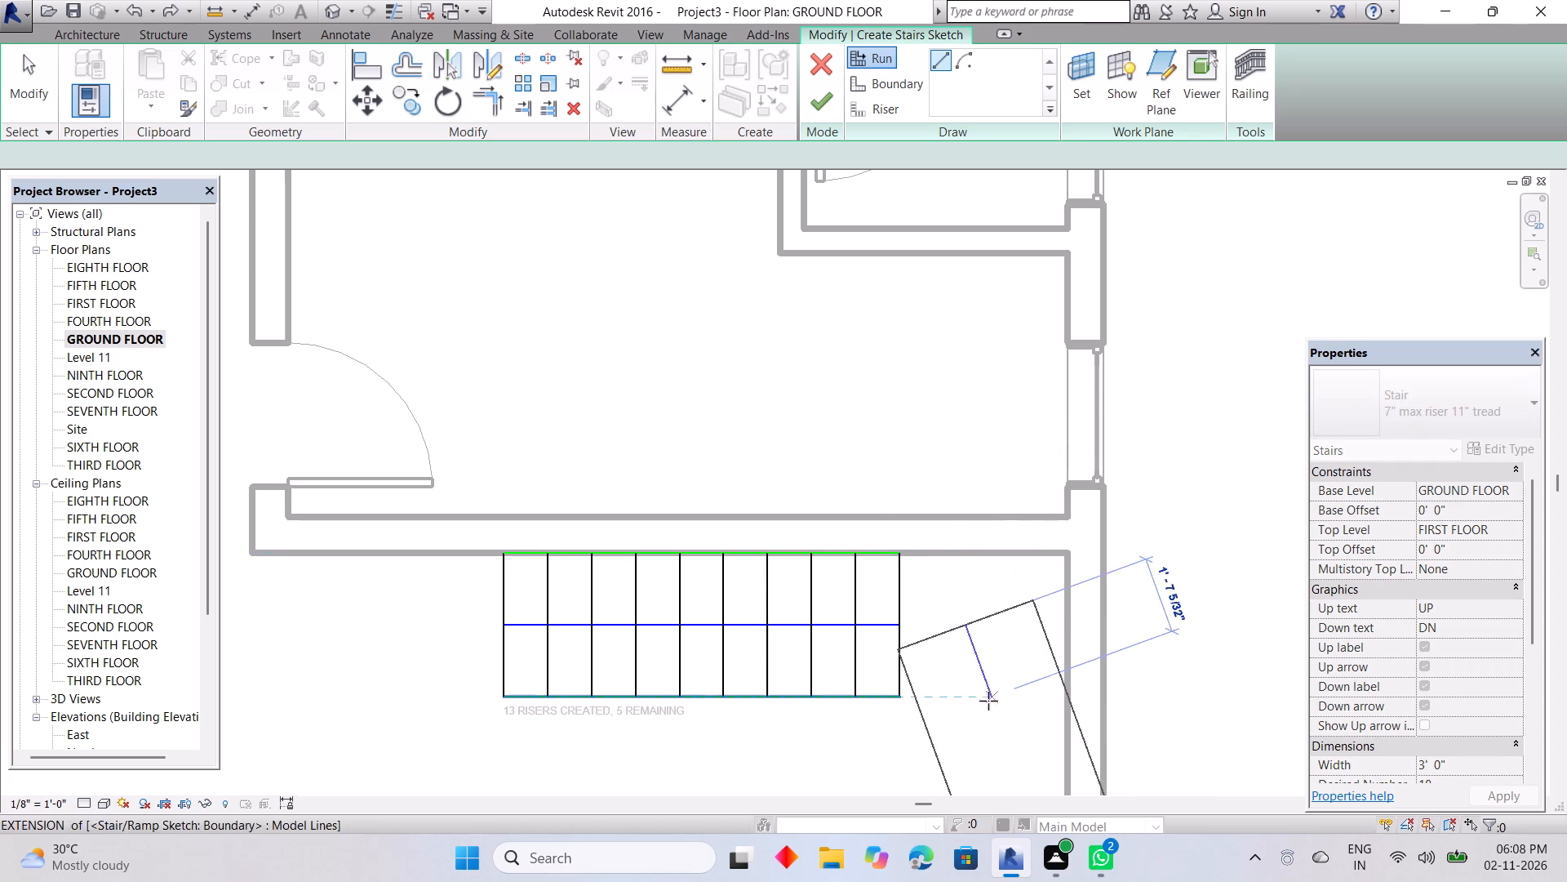
pyautogui.moveTo(966, 723); pyautogui.dragTo(990, 550, button='middle')
pyautogui.moveTo(990, 554); pyautogui.dragTo(1043, 330, button='middle')
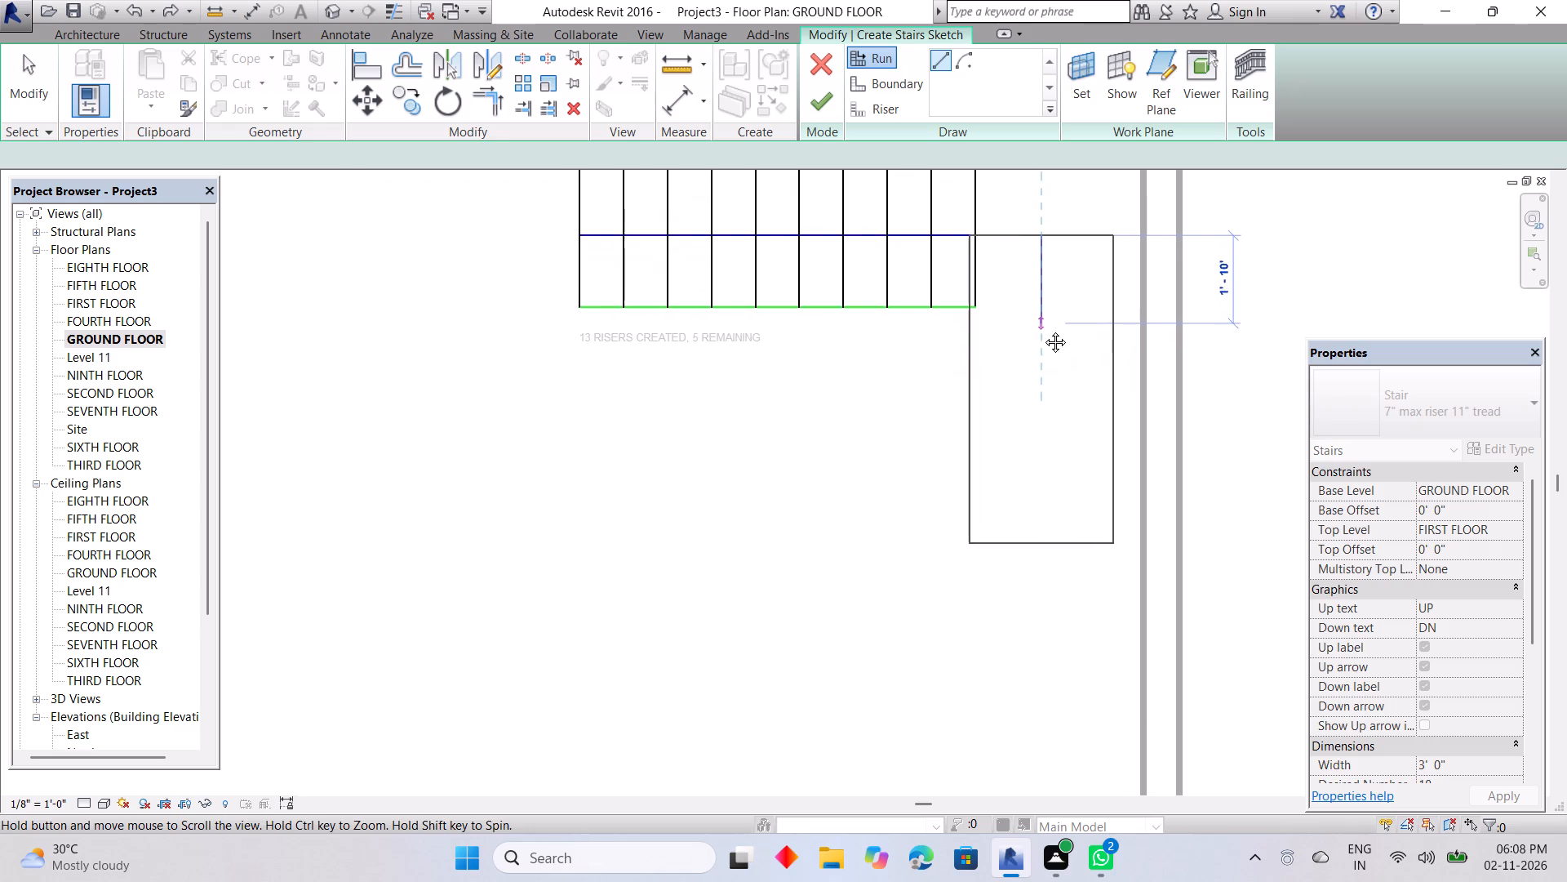
pyautogui.moveTo(1043, 330); pyautogui.dragTo(1037, 315, button='middle')
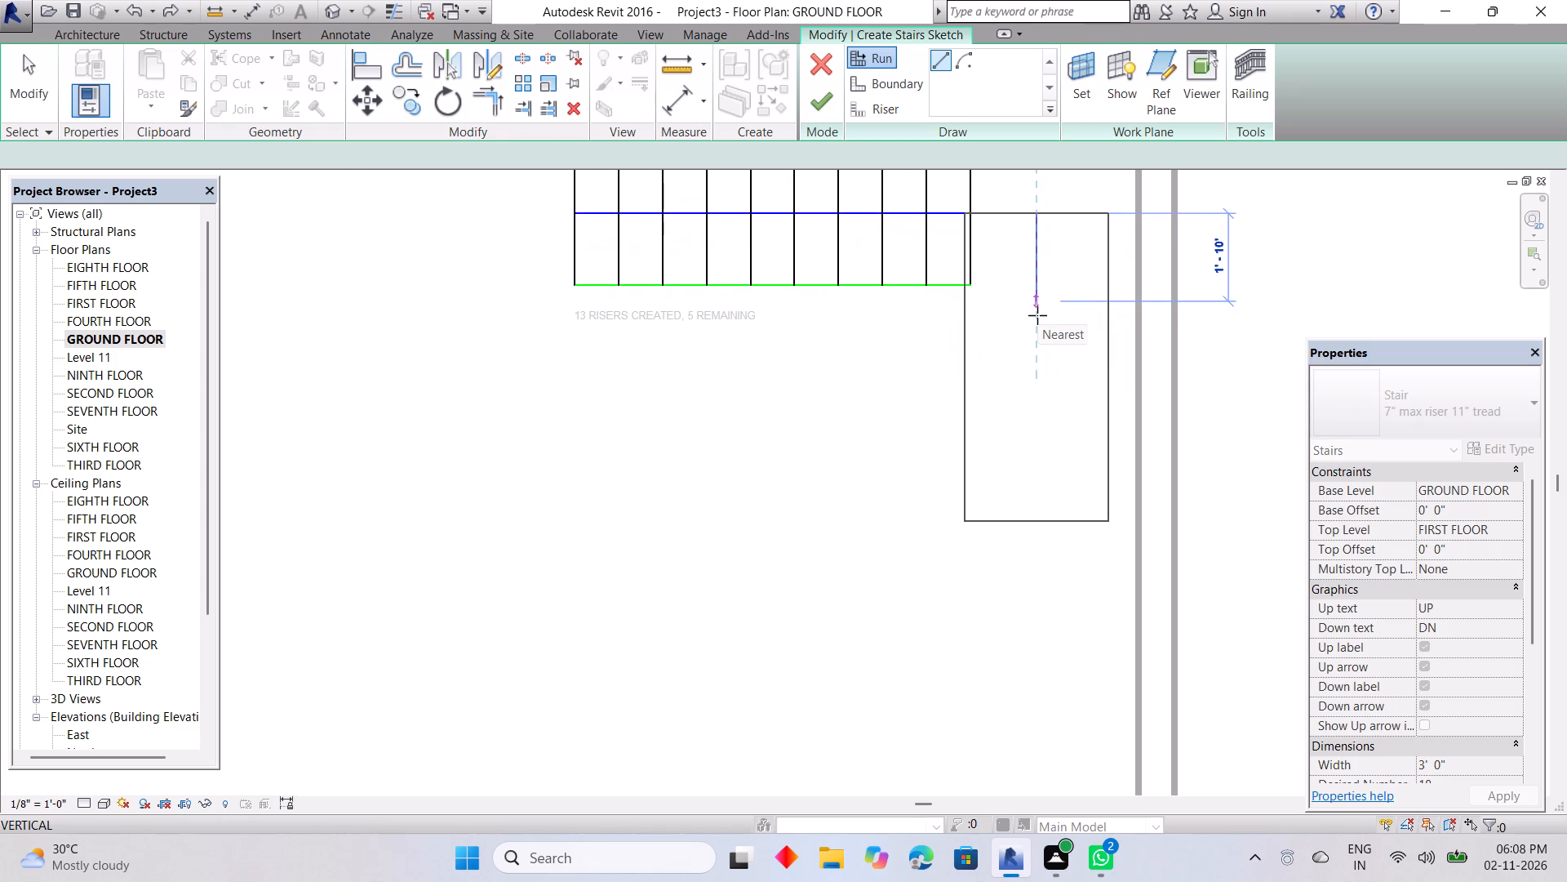
pyautogui.scroll(-1, 1037, 315)
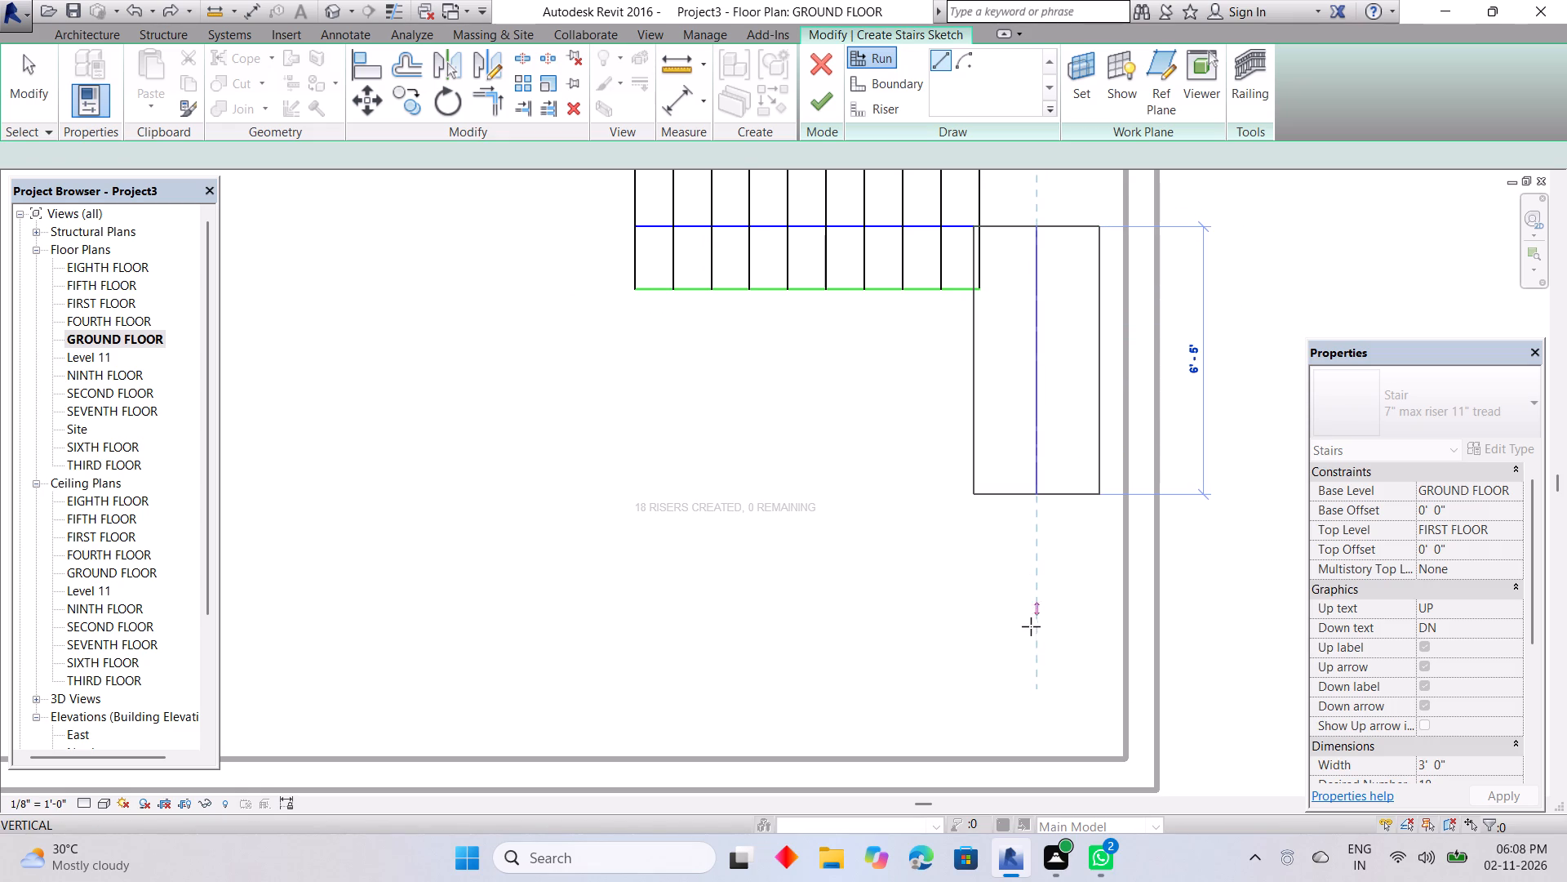
pyautogui.click(1029, 644)
pyautogui.scroll(-3, 1019, 540)
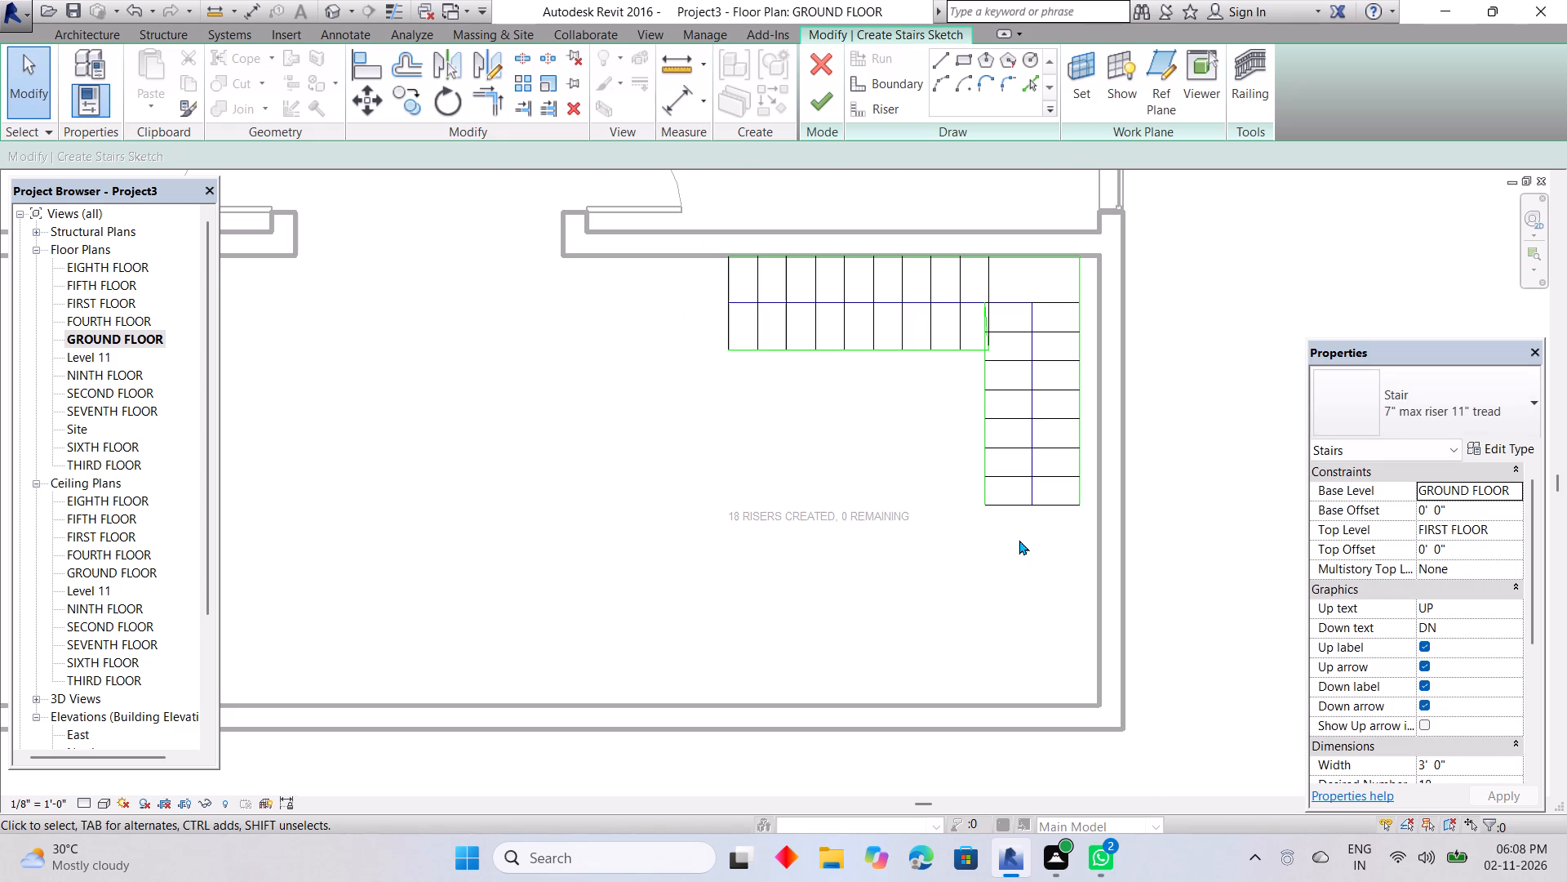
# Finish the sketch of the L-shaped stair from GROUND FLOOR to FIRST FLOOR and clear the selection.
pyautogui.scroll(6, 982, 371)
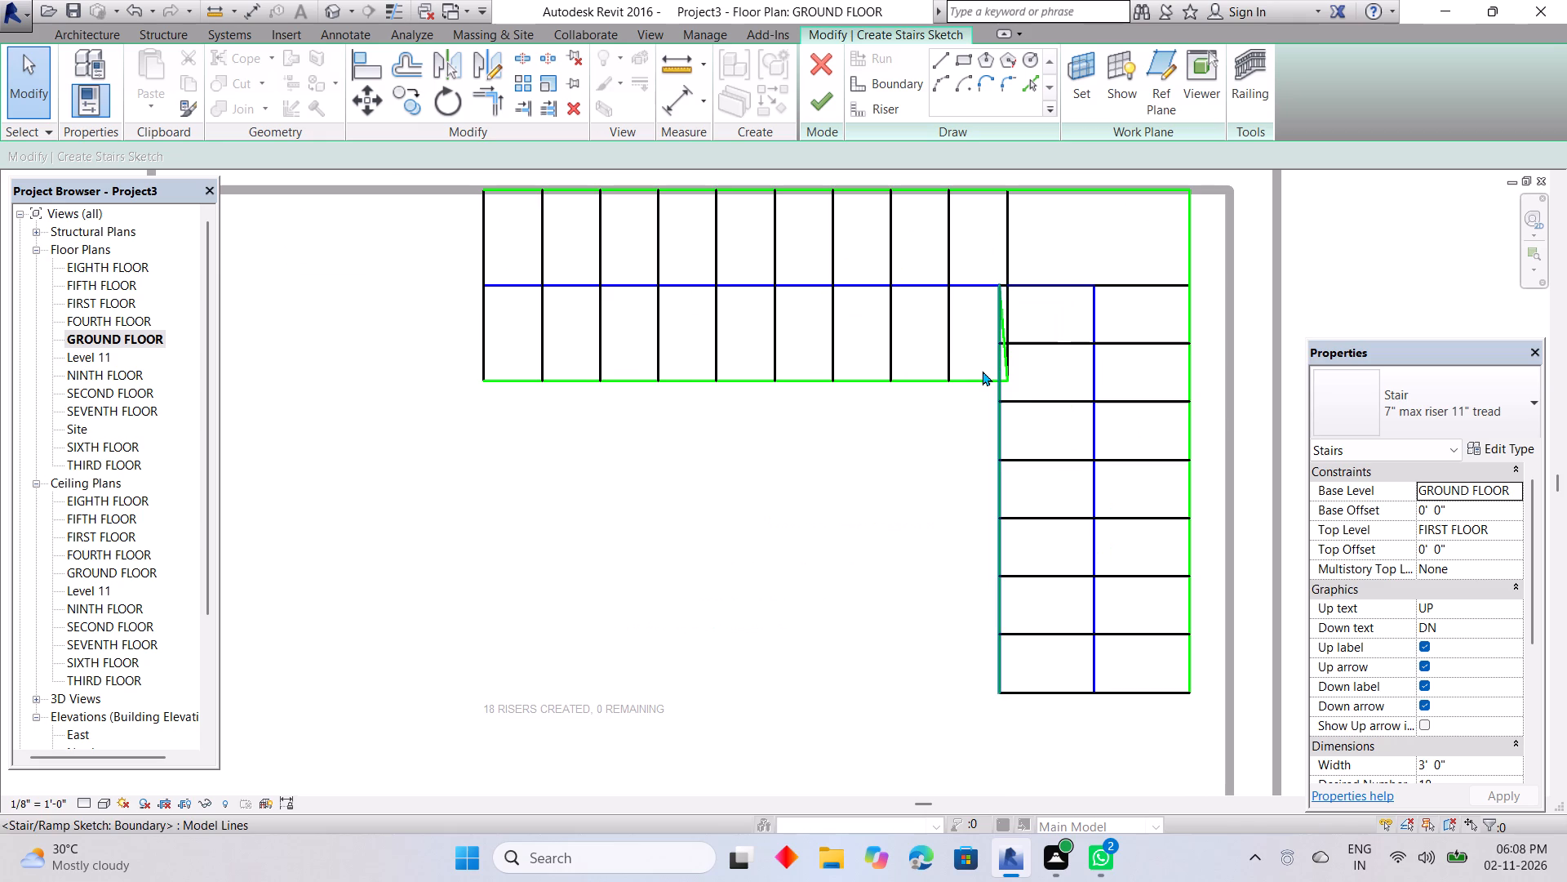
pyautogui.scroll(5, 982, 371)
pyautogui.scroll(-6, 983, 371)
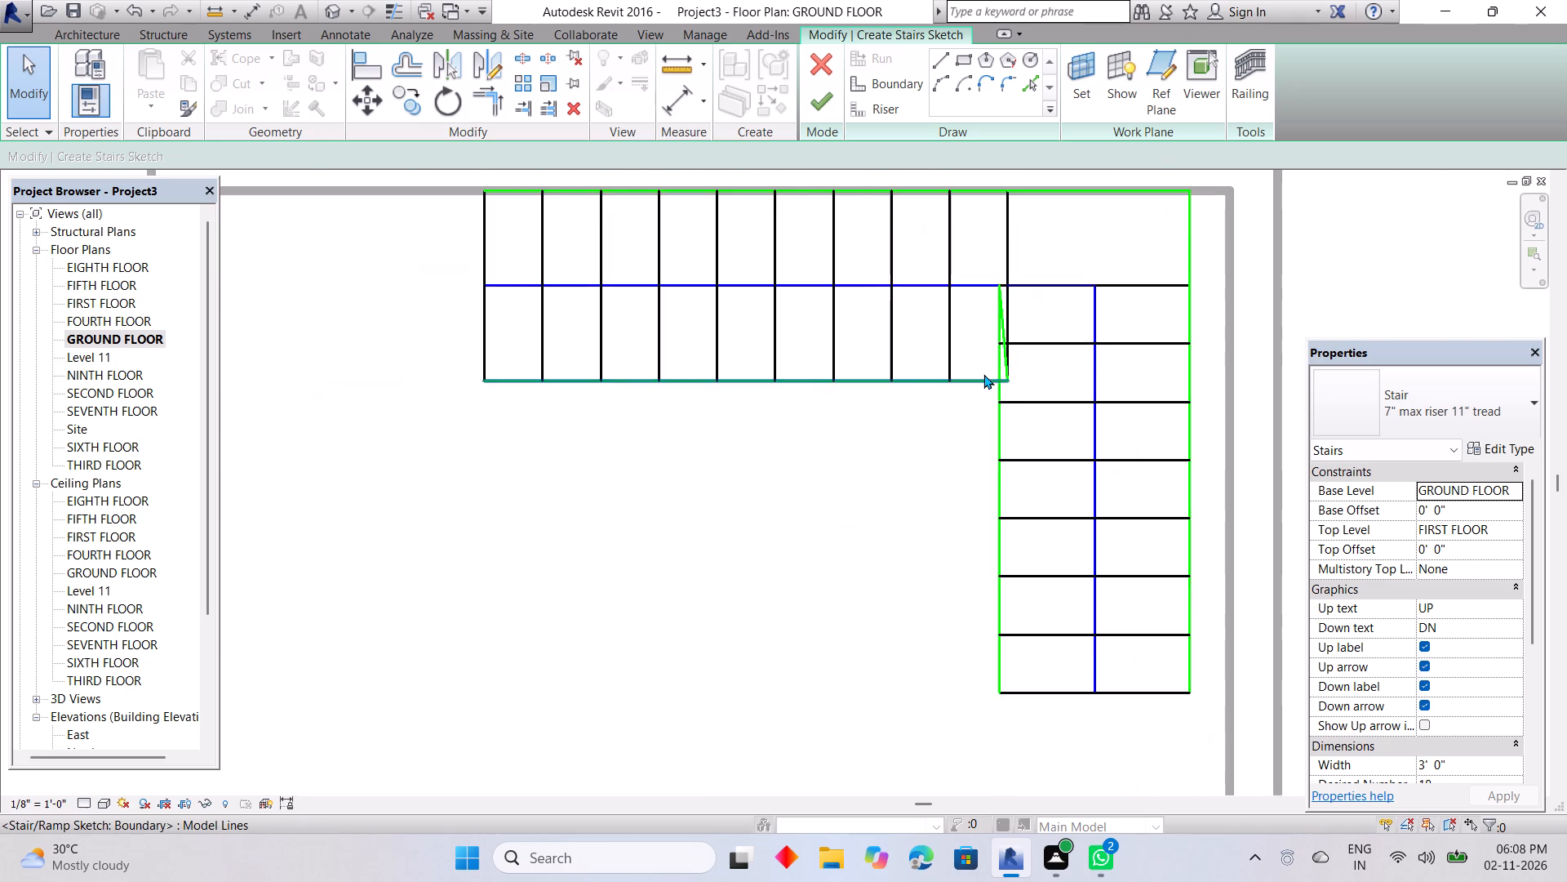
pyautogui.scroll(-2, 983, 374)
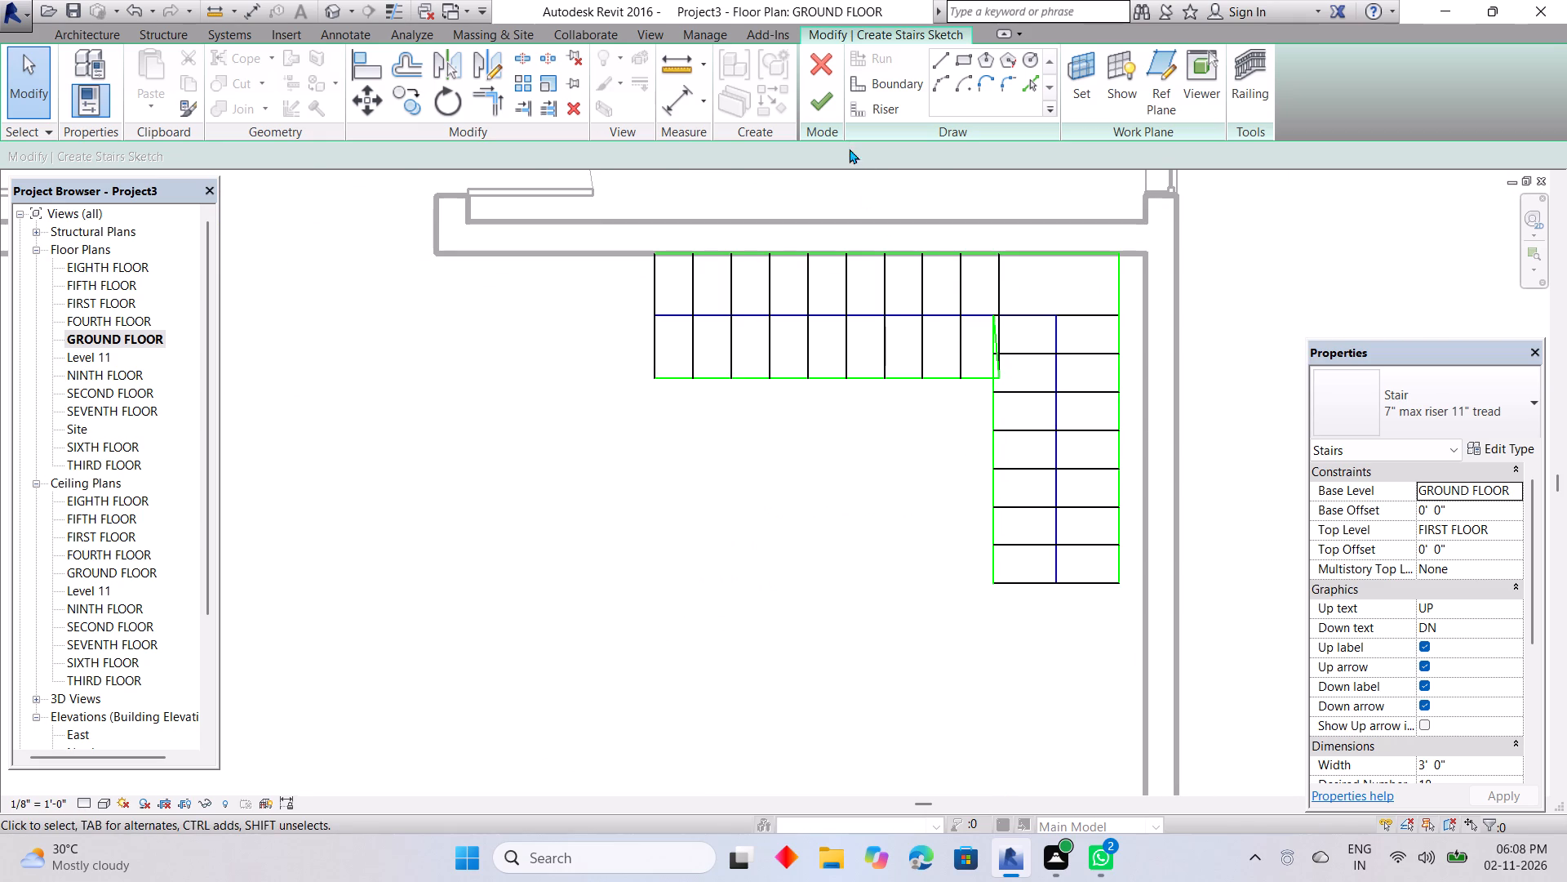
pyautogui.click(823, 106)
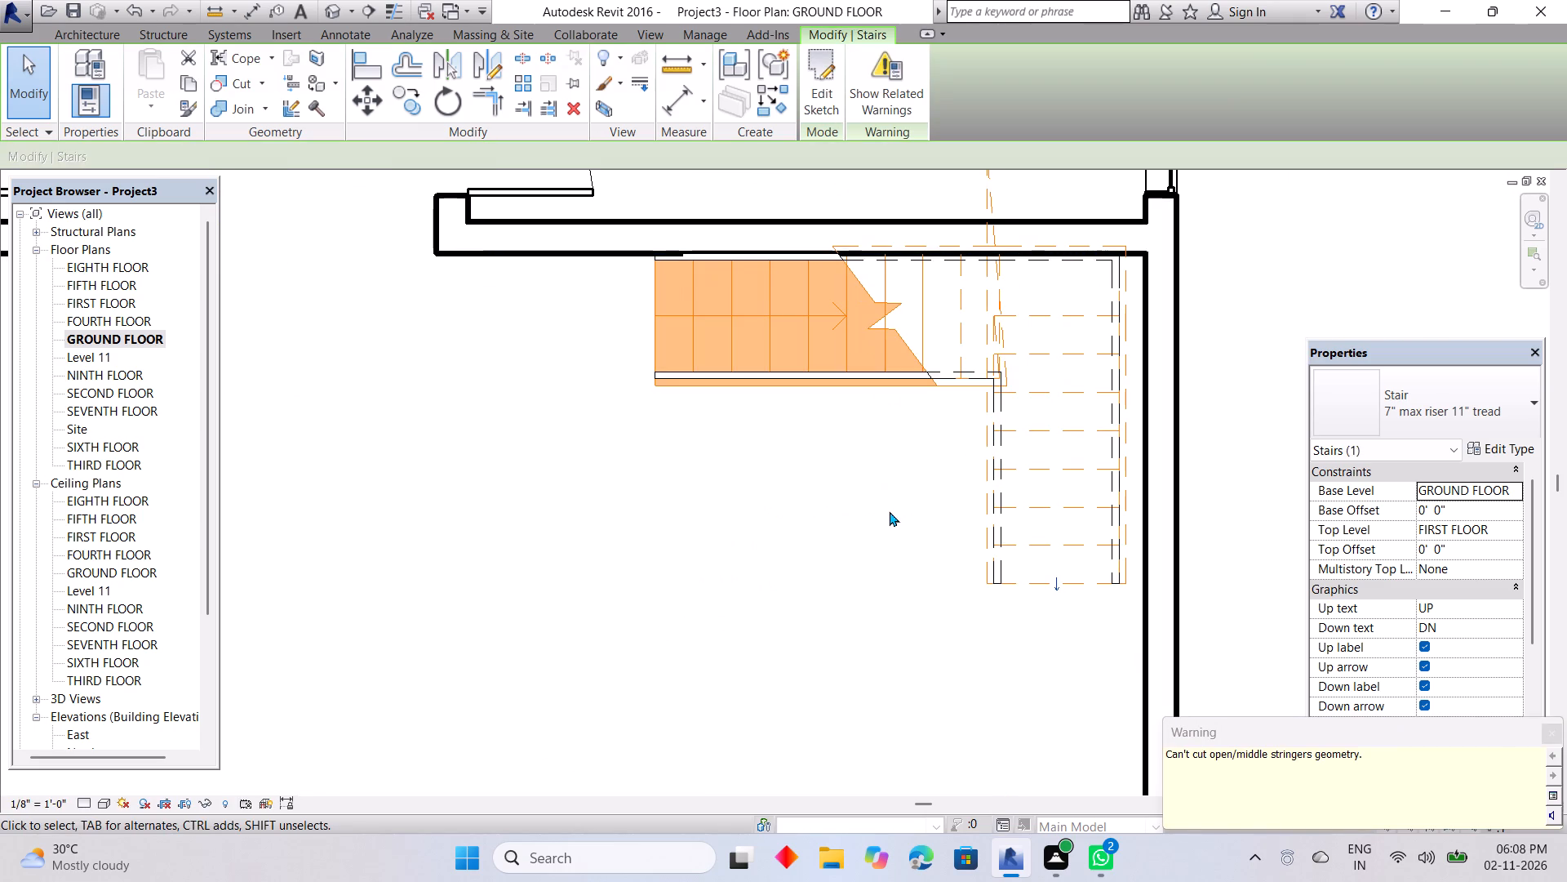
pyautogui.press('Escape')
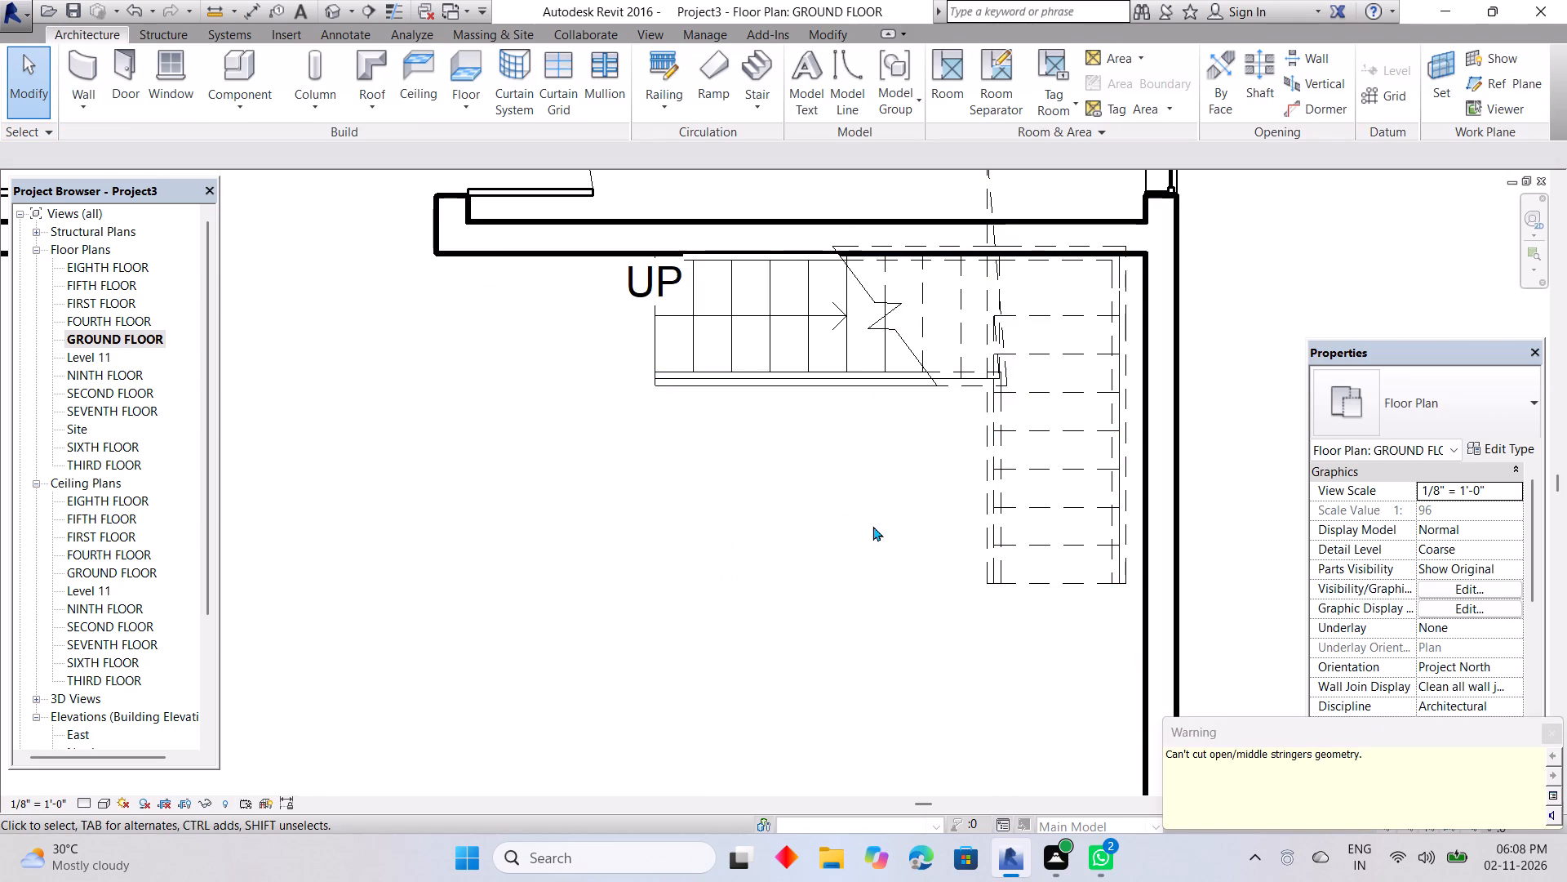
# Open the default 3D view and change its visual style from wireframe to one with solid, coloured surfaces.
pyautogui.keyDown('shift'); pyautogui.moveTo(870, 527); pyautogui.dragTo(978, 500, button='middle'); pyautogui.keyUp('shift')
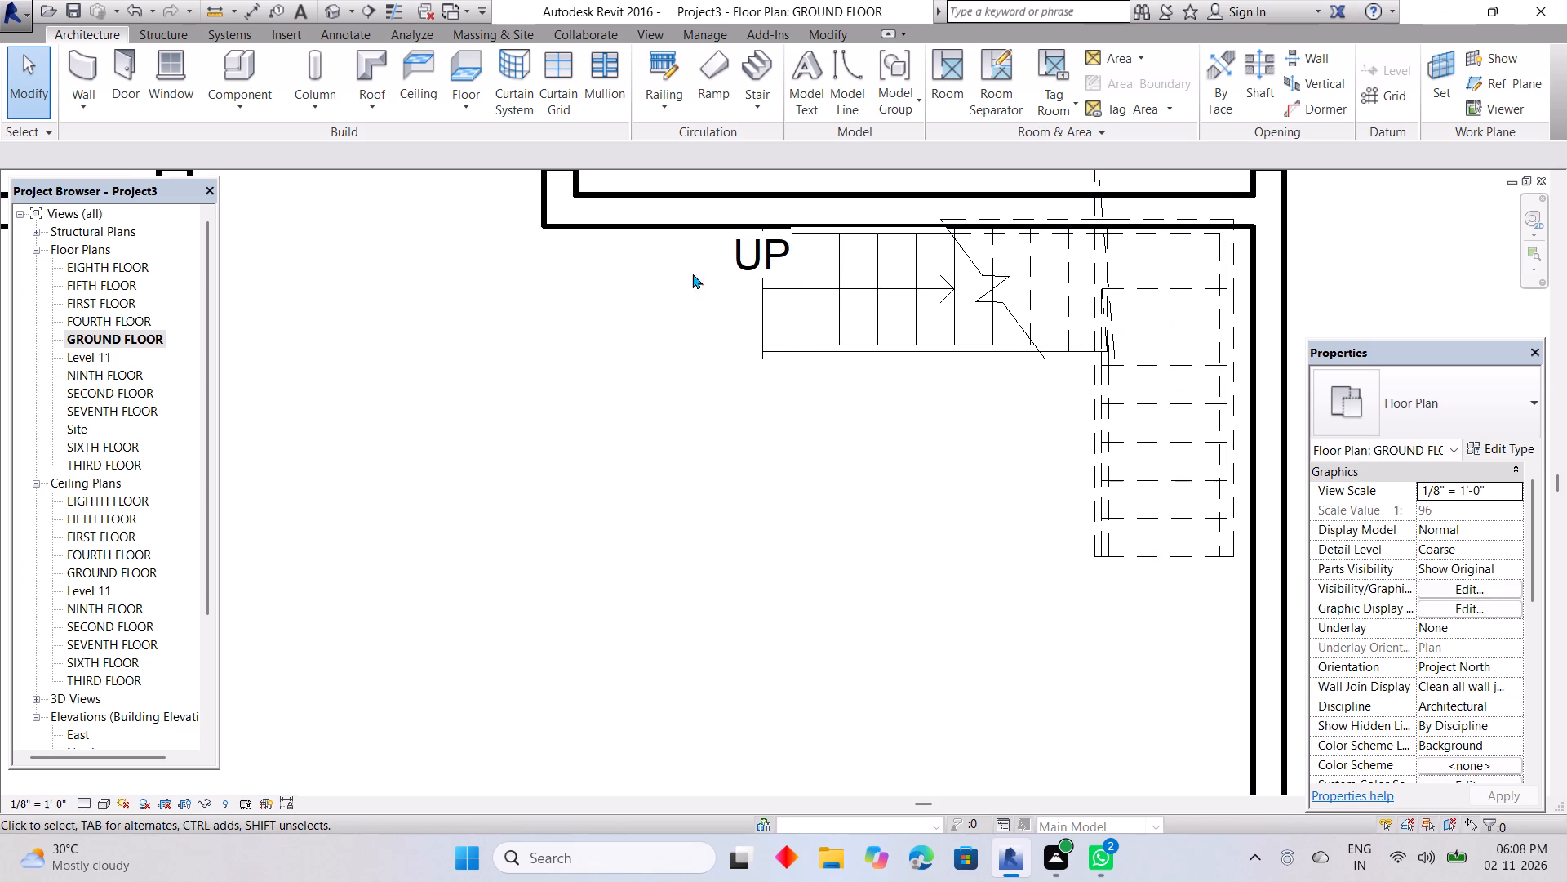
pyautogui.click(336, 14)
pyautogui.keyDown('shift'); pyautogui.moveTo(833, 675); pyautogui.dragTo(869, 457, button='middle'); pyautogui.keyUp('shift')
pyautogui.scroll(-4, 935, 644)
pyautogui.moveTo(943, 684); pyautogui.dragTo(877, 288, button='middle')
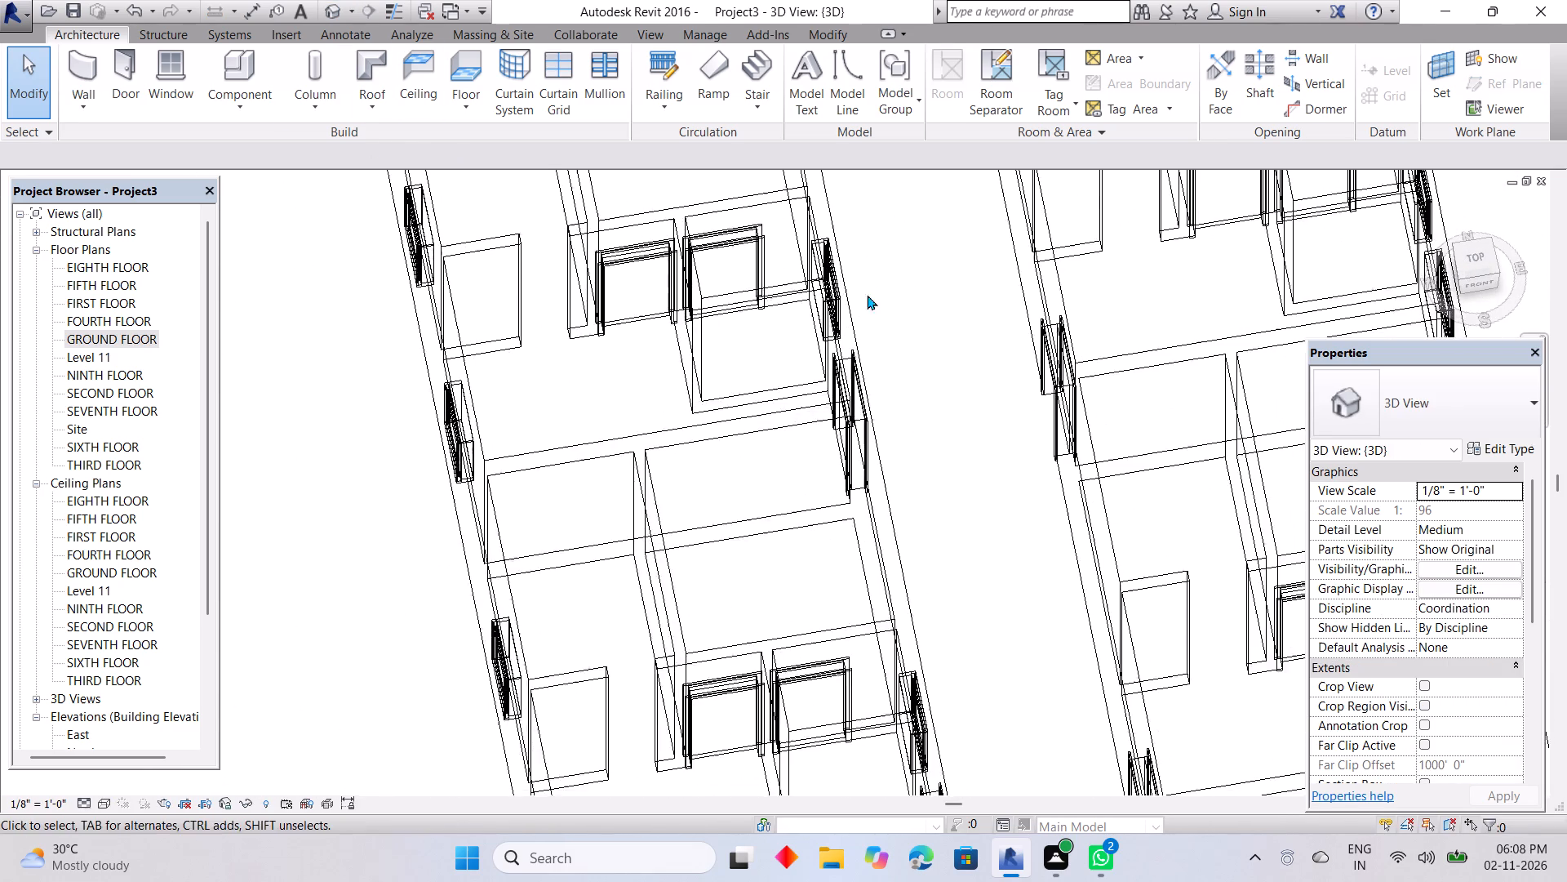
pyautogui.scroll(-7, 921, 452)
pyautogui.moveTo(917, 762); pyautogui.dragTo(892, 443, button='middle')
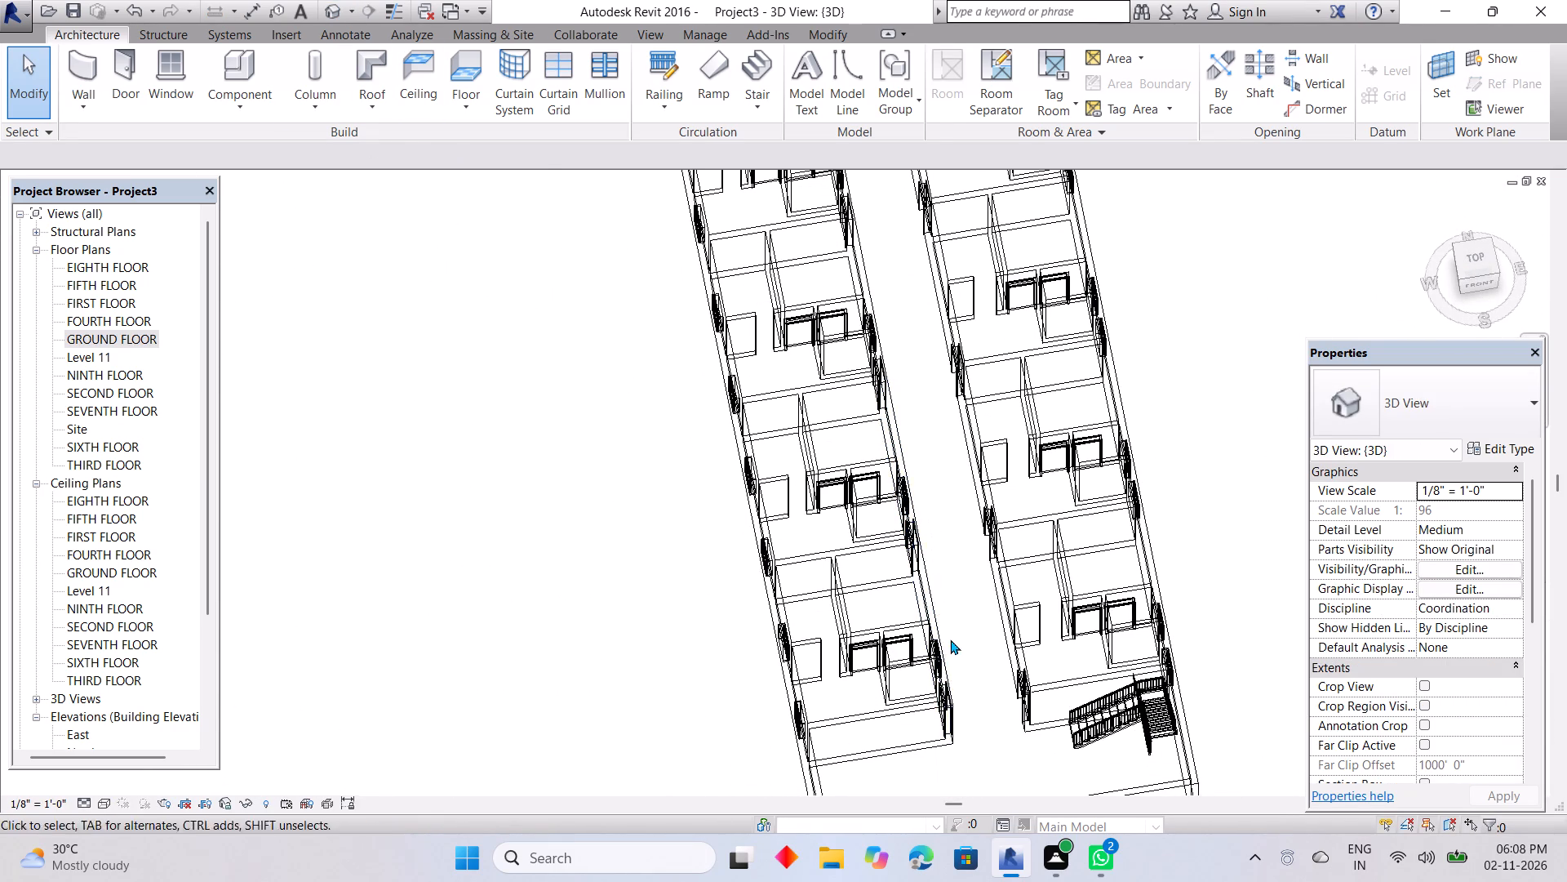
pyautogui.moveTo(950, 639); pyautogui.dragTo(882, 434, button='middle')
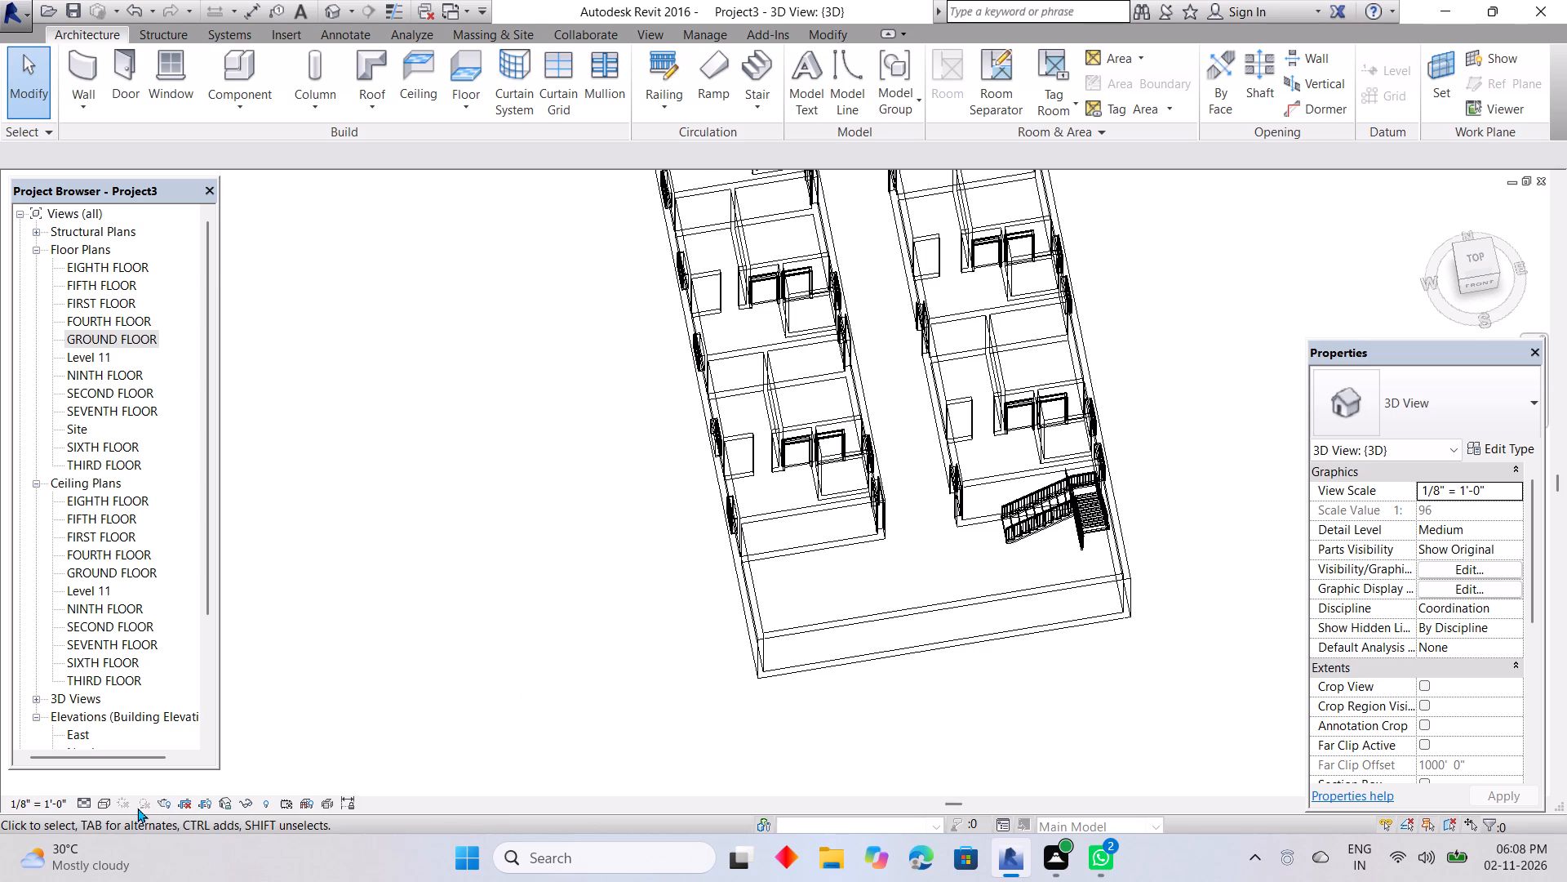
pyautogui.click(98, 804)
pyautogui.click(149, 759)
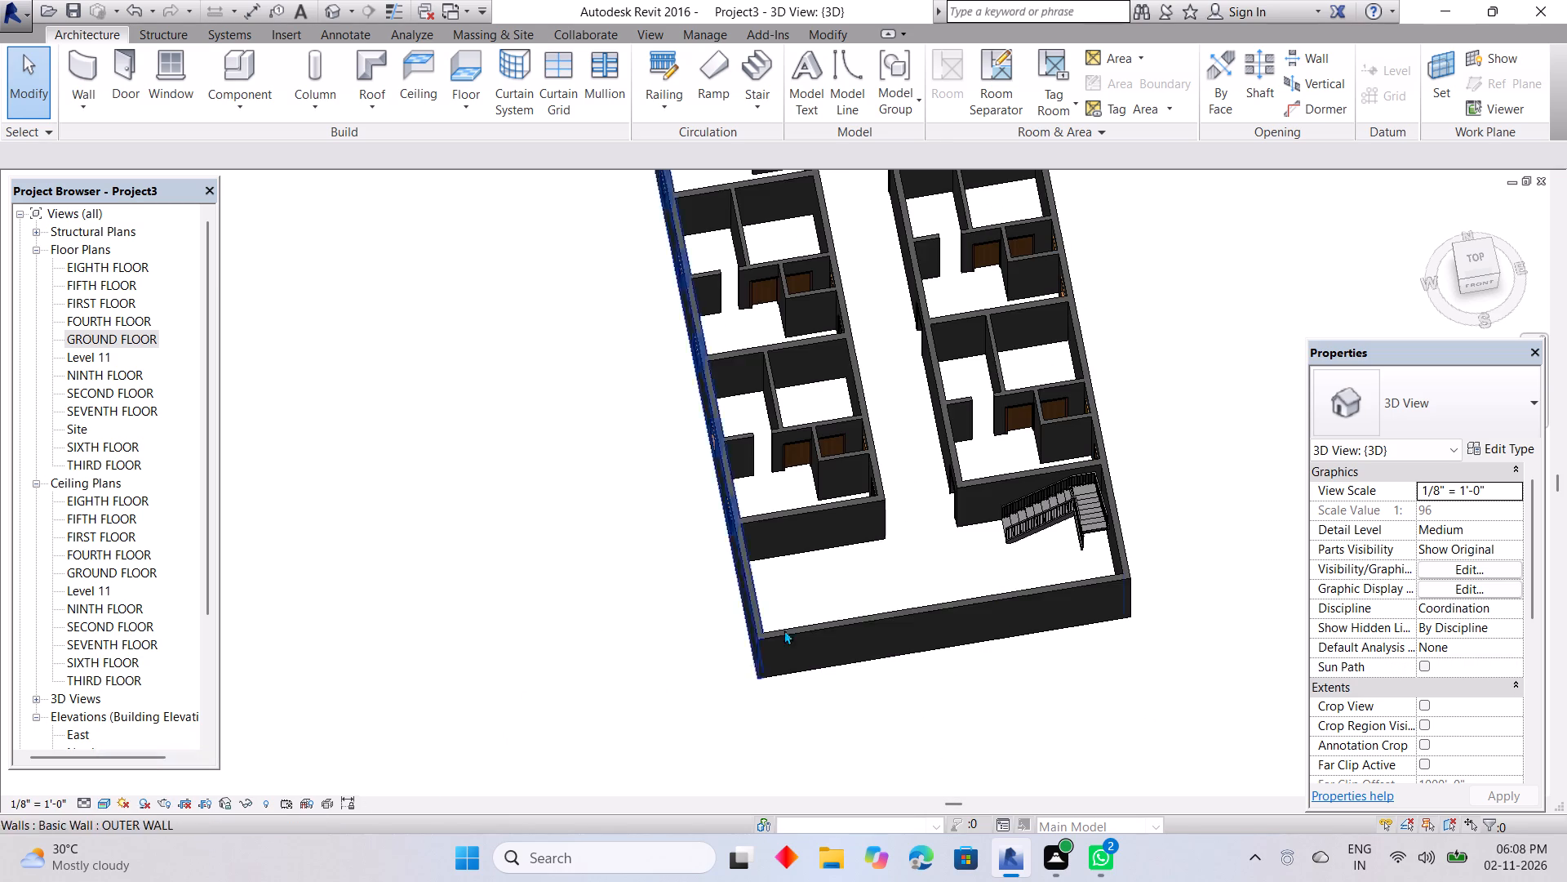
# Examine the L-shaped stair and its railings in the building's end hall from close up in 3D.
pyautogui.moveTo(969, 539); pyautogui.dragTo(1100, 561, button='middle')
pyautogui.moveTo(1143, 426); pyautogui.dragTo(949, 699, button='middle')
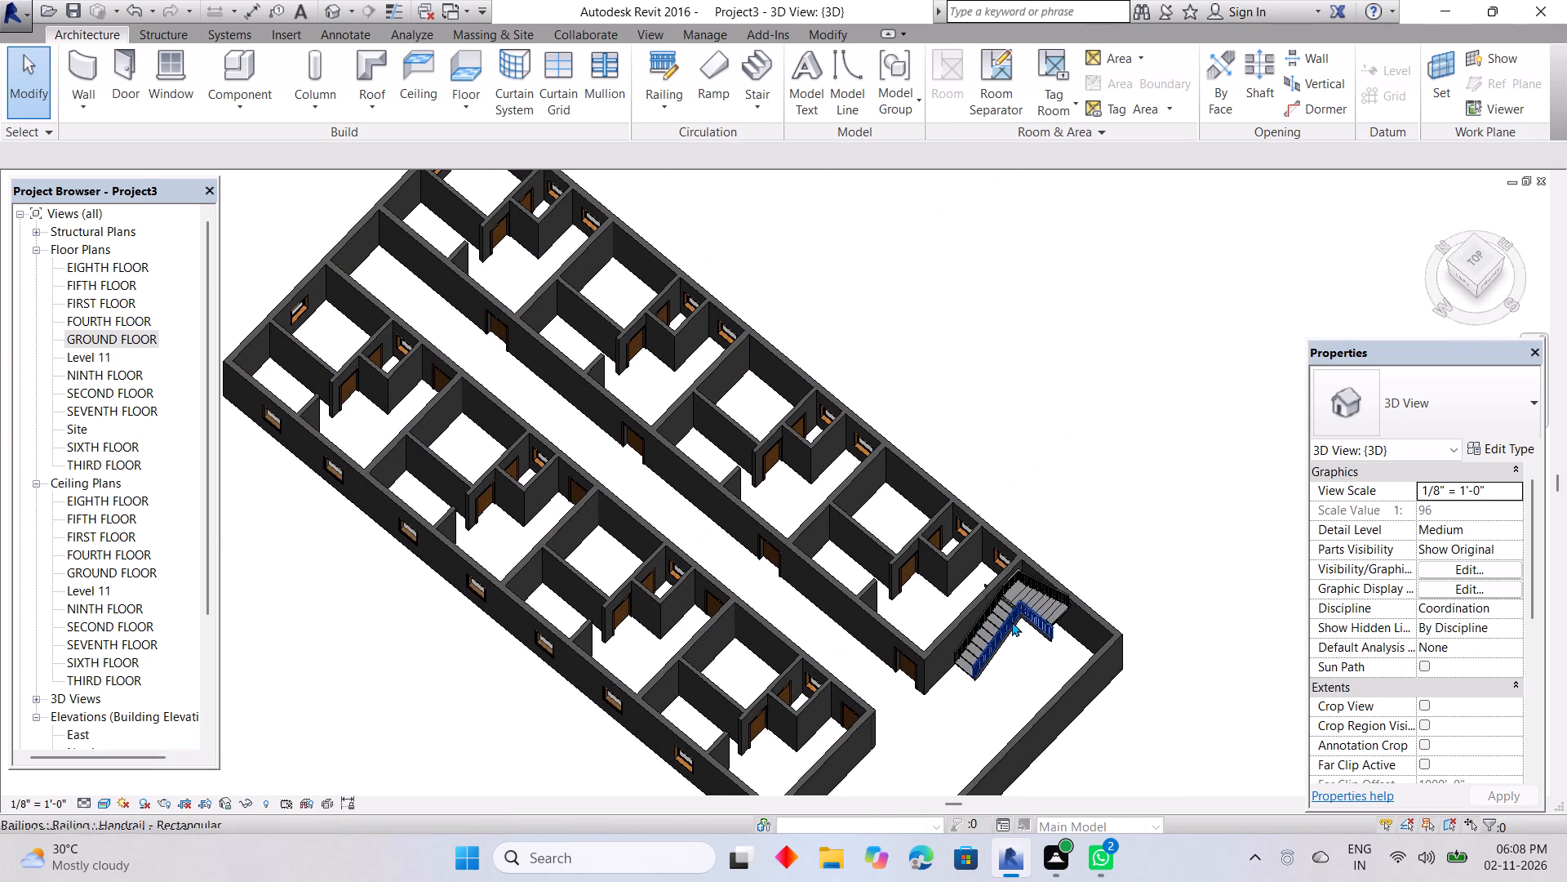
pyautogui.scroll(5, 1014, 614)
pyautogui.scroll(1, 971, 664)
pyautogui.moveTo(969, 662); pyautogui.dragTo(1033, 669, button='middle')
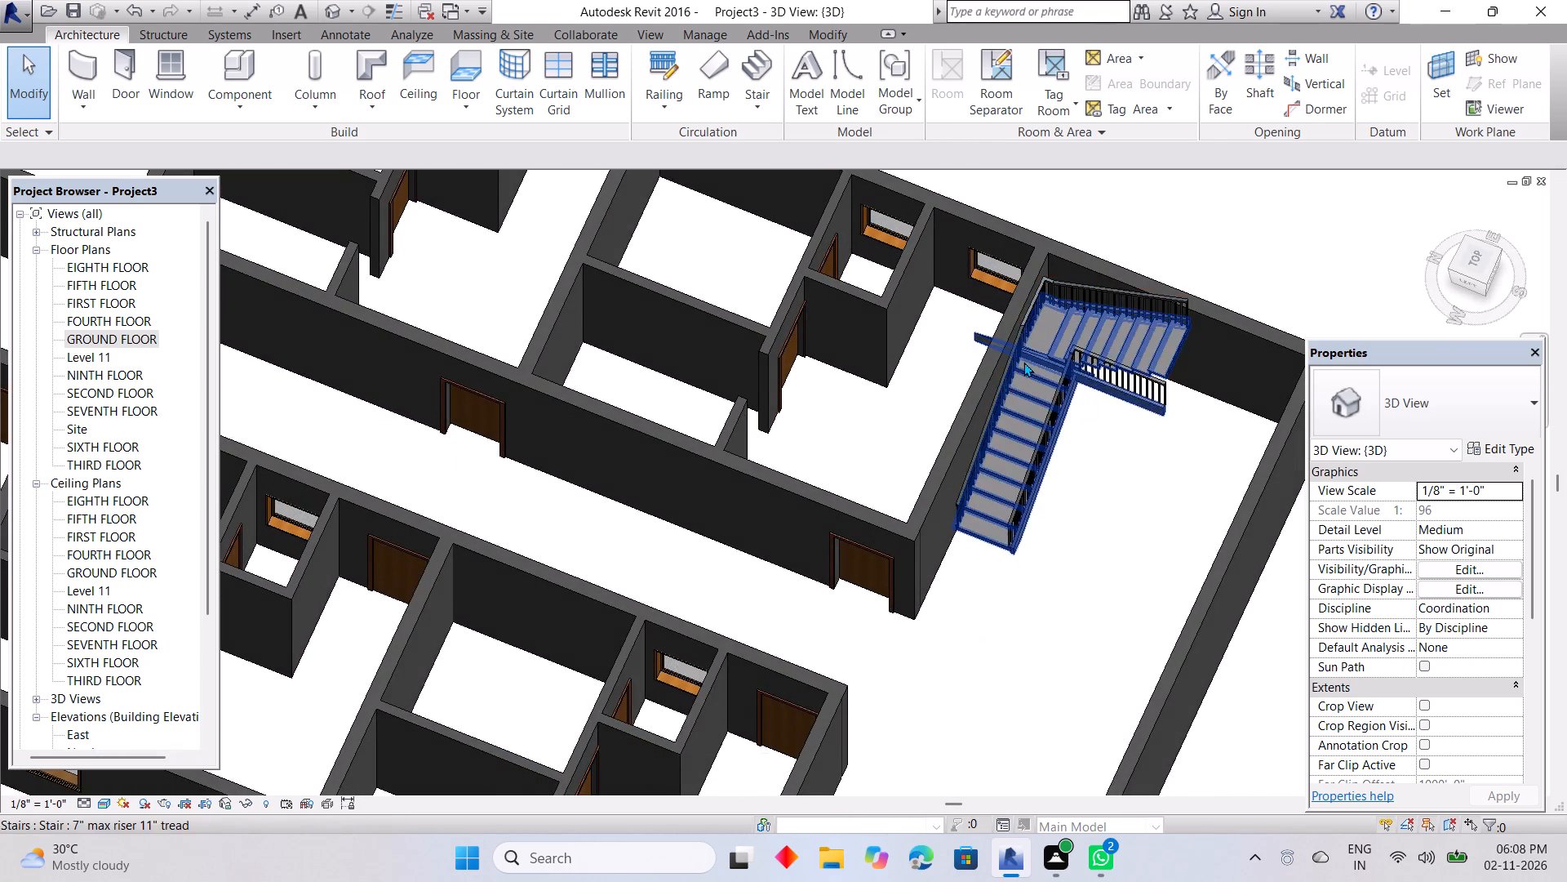
pyautogui.scroll(4, 1023, 362)
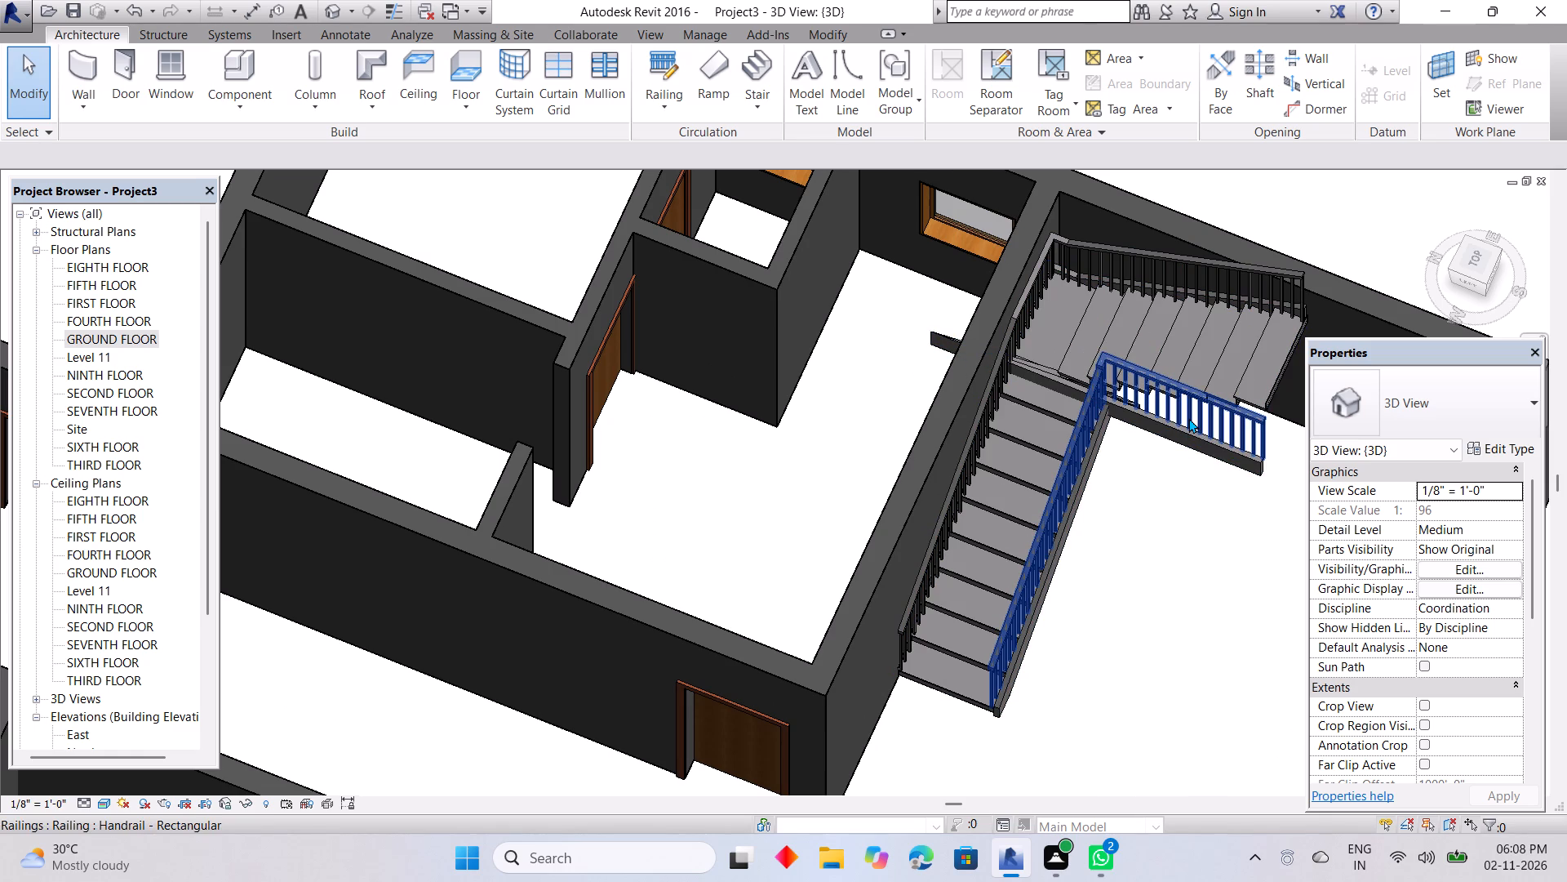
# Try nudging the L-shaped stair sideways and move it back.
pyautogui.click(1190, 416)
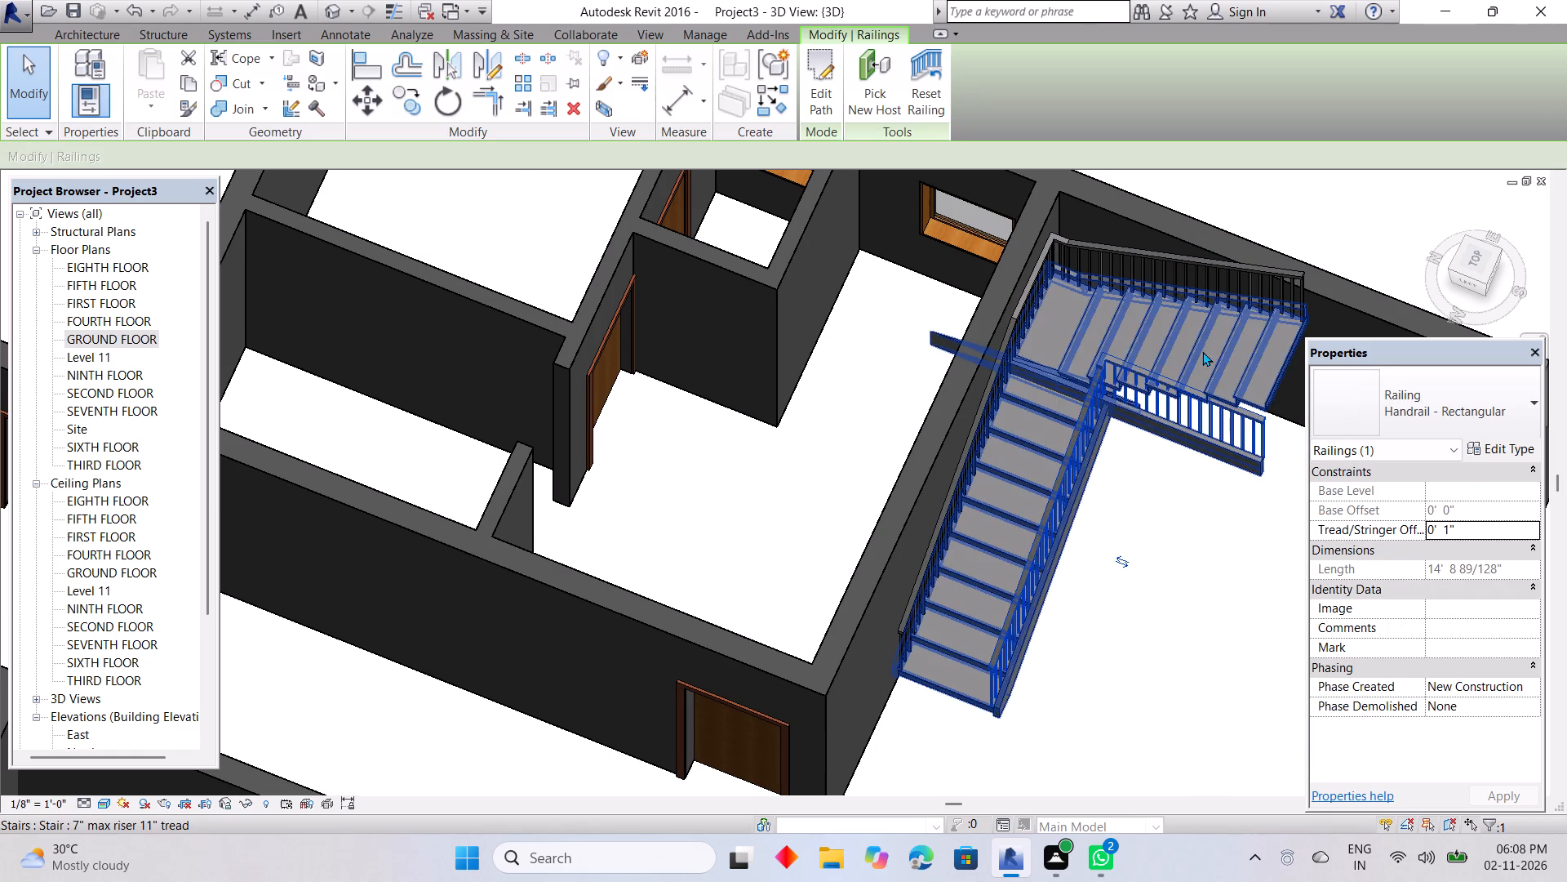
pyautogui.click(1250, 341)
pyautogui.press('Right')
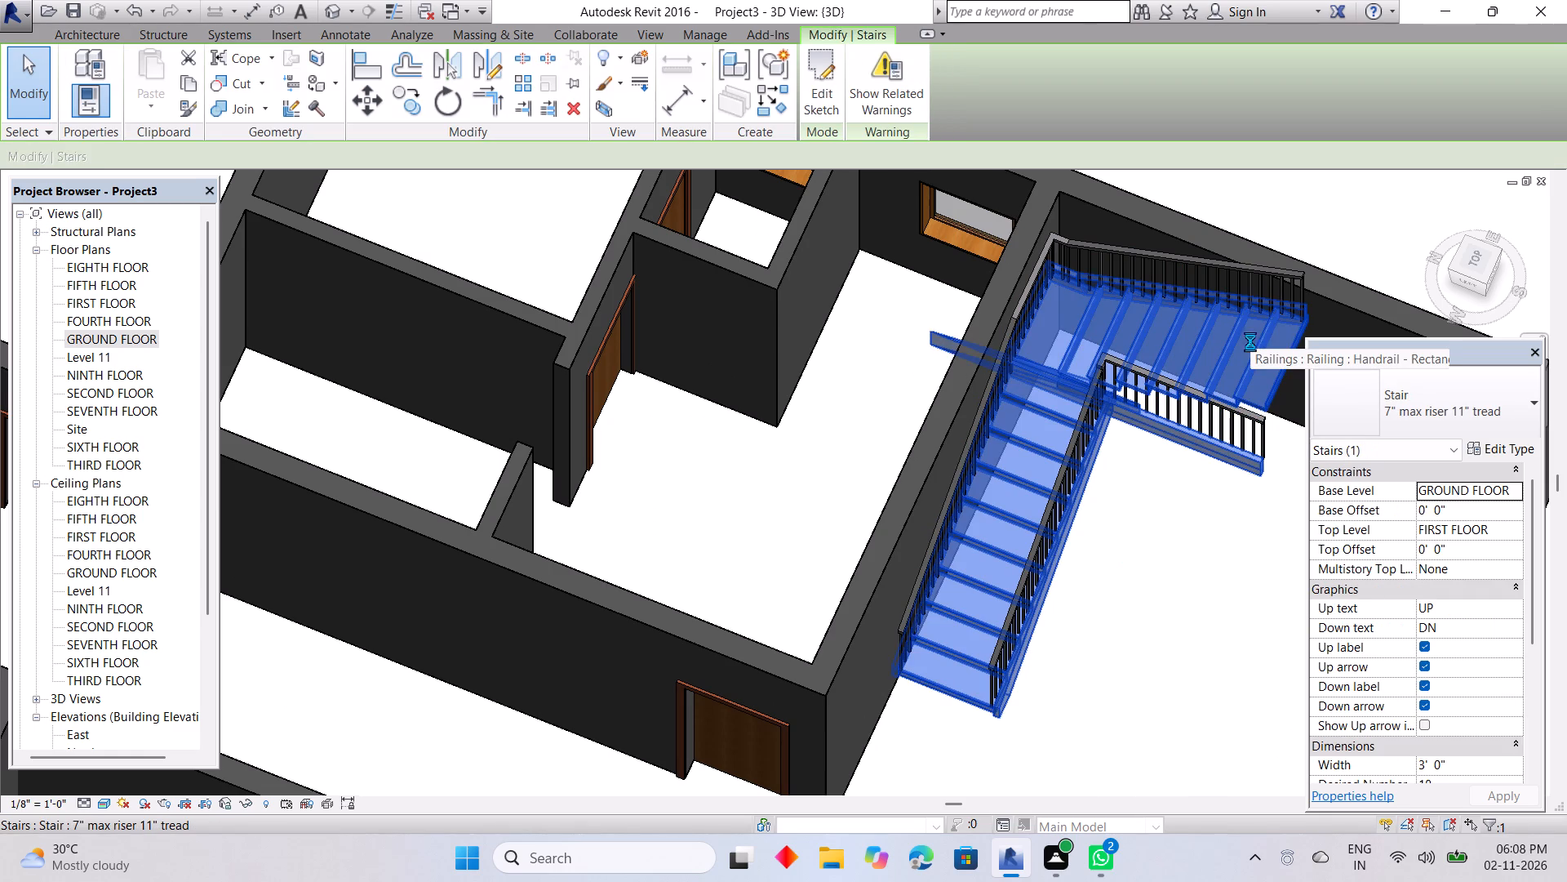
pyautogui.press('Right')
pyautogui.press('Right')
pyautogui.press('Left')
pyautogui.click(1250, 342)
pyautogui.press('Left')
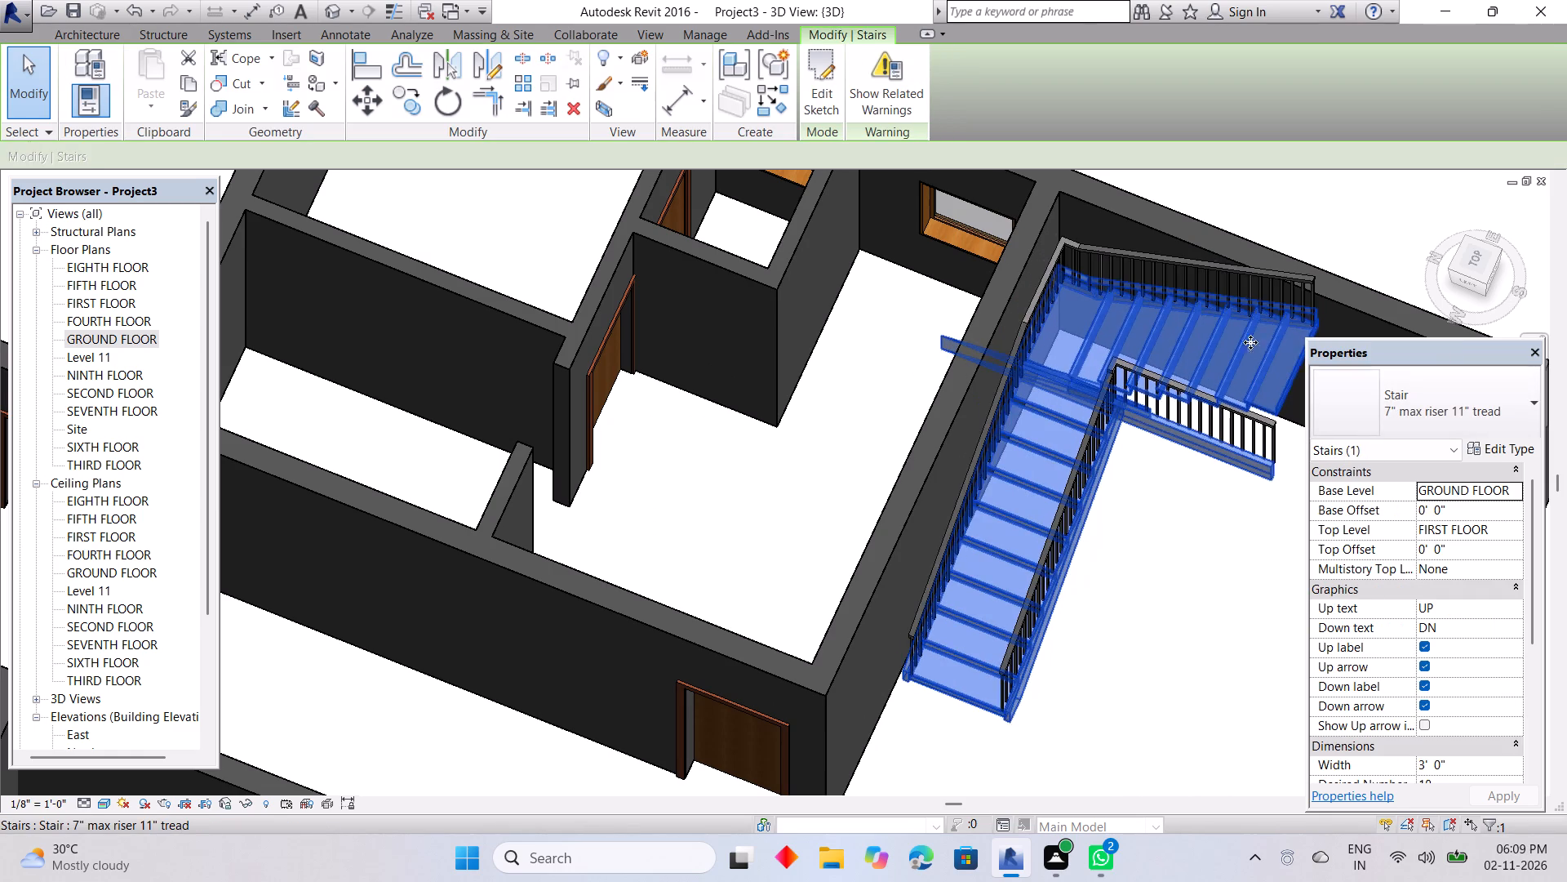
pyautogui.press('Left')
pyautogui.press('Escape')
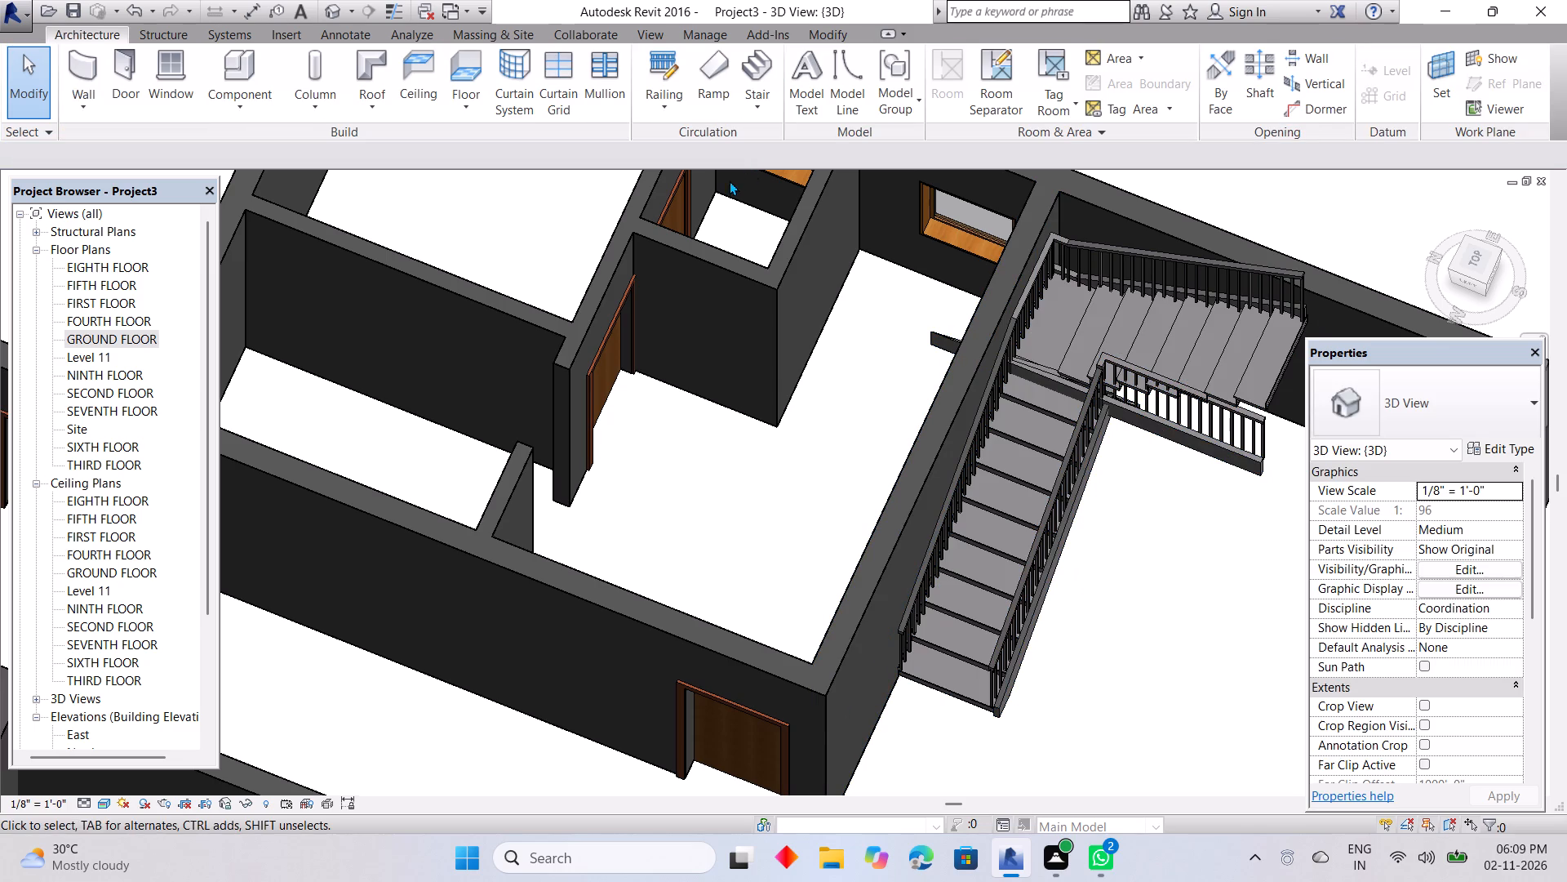
# Delete the L-shaped stair from the end hall, together with its railings.
pyautogui.scroll(-2, 952, 354)
pyautogui.scroll(-2, 1033, 496)
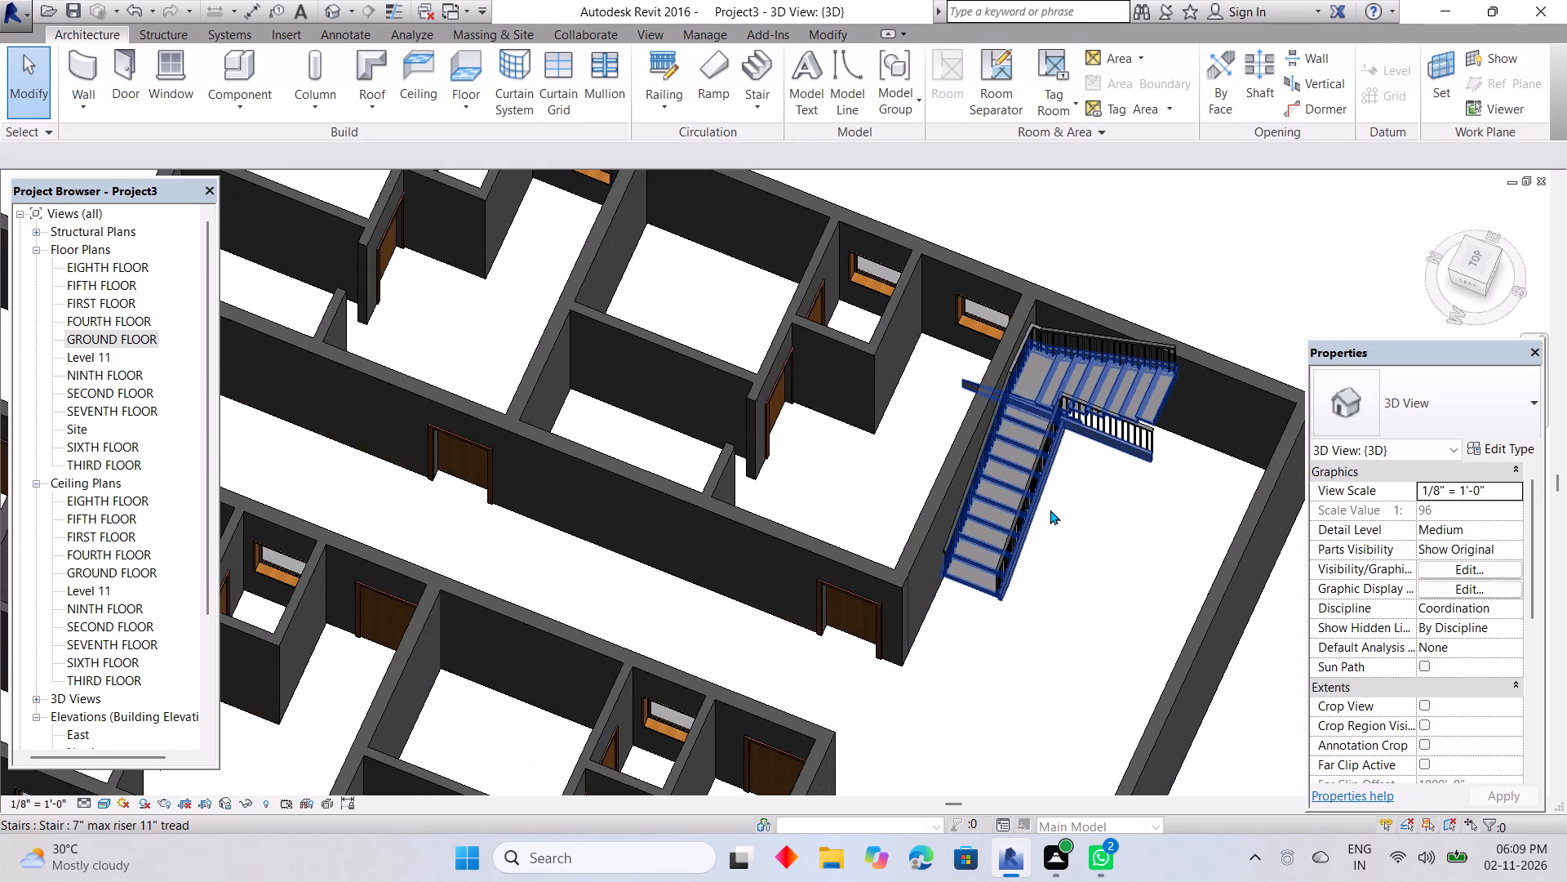
pyautogui.keyDown('shift'); pyautogui.moveTo(1109, 541); pyautogui.dragTo(1168, 423, button='middle'); pyautogui.keyUp('shift')
pyautogui.moveTo(998, 359); pyautogui.dragTo(1086, 559, button='middle')
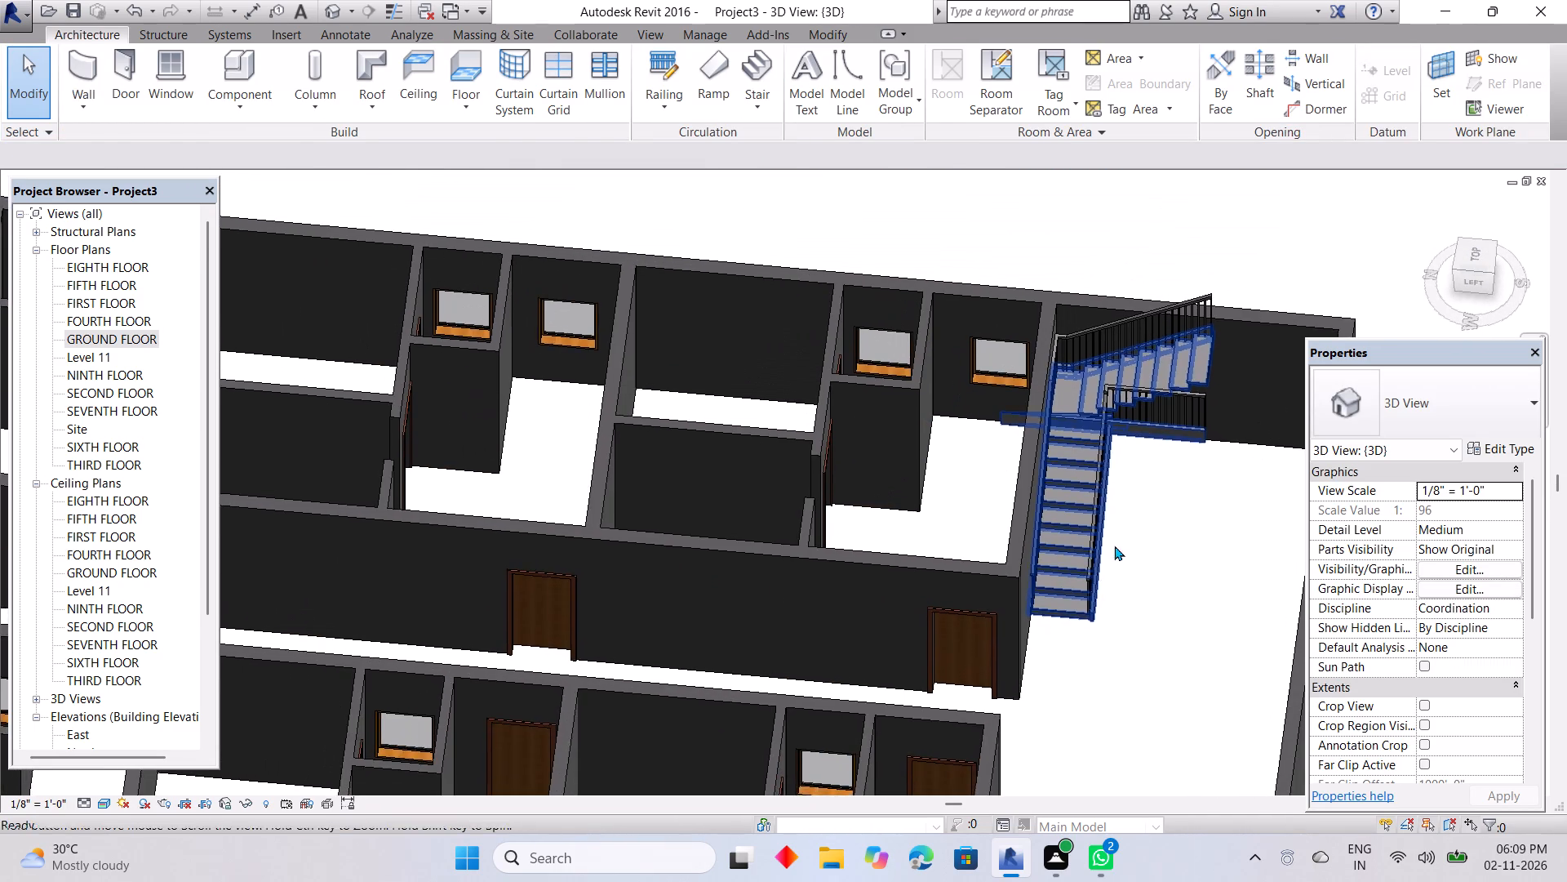
pyautogui.keyDown('shift'); pyautogui.moveTo(1138, 501); pyautogui.dragTo(1163, 481, button='middle'); pyautogui.keyUp('shift')
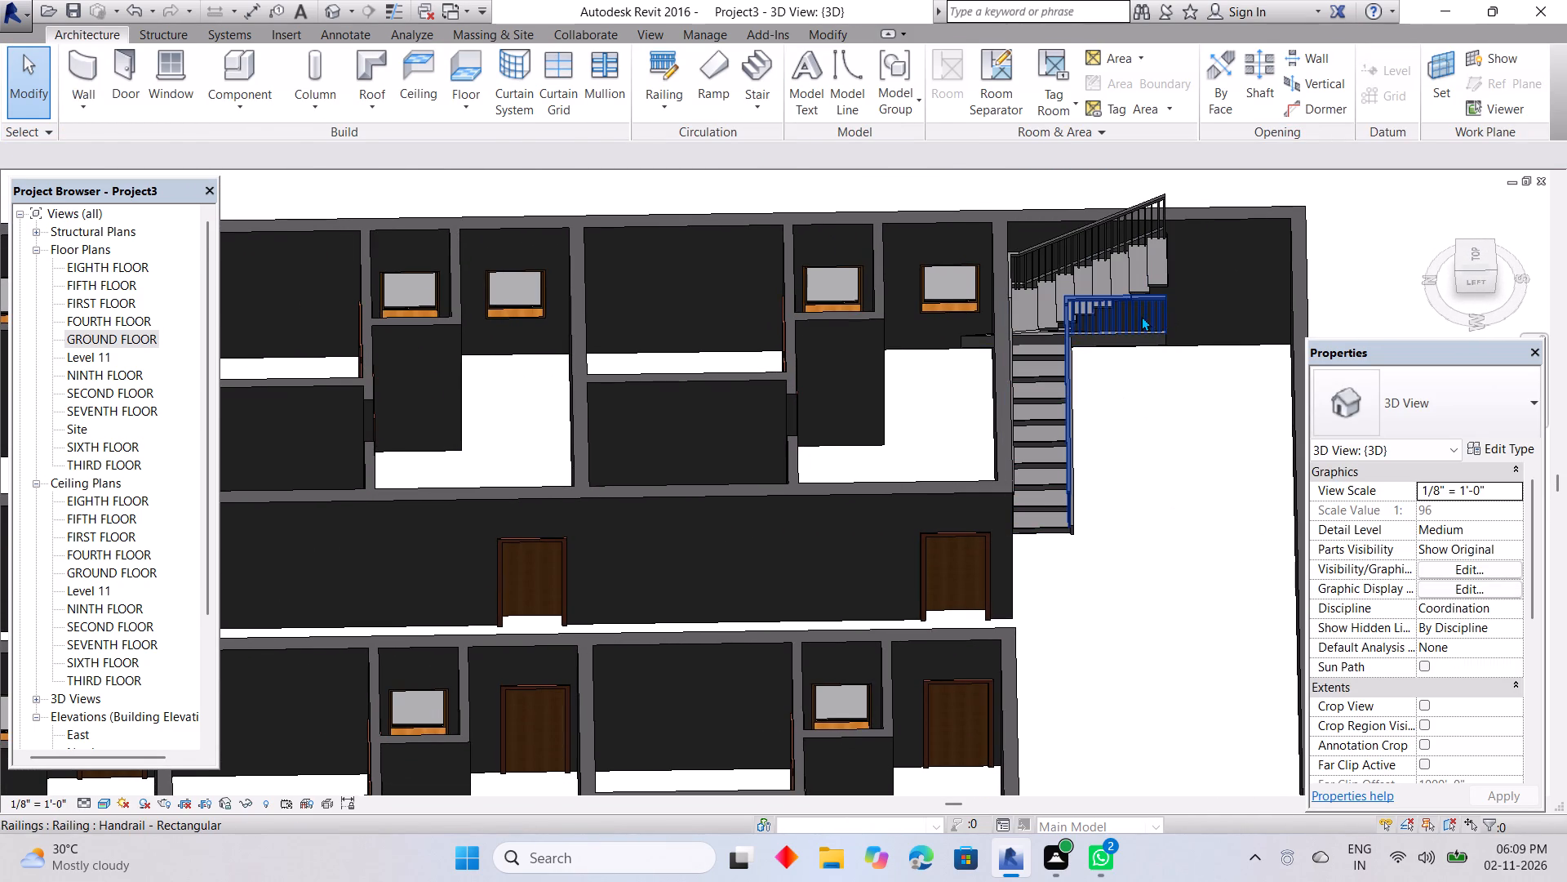
pyautogui.click(1141, 316)
pyautogui.click(1137, 265)
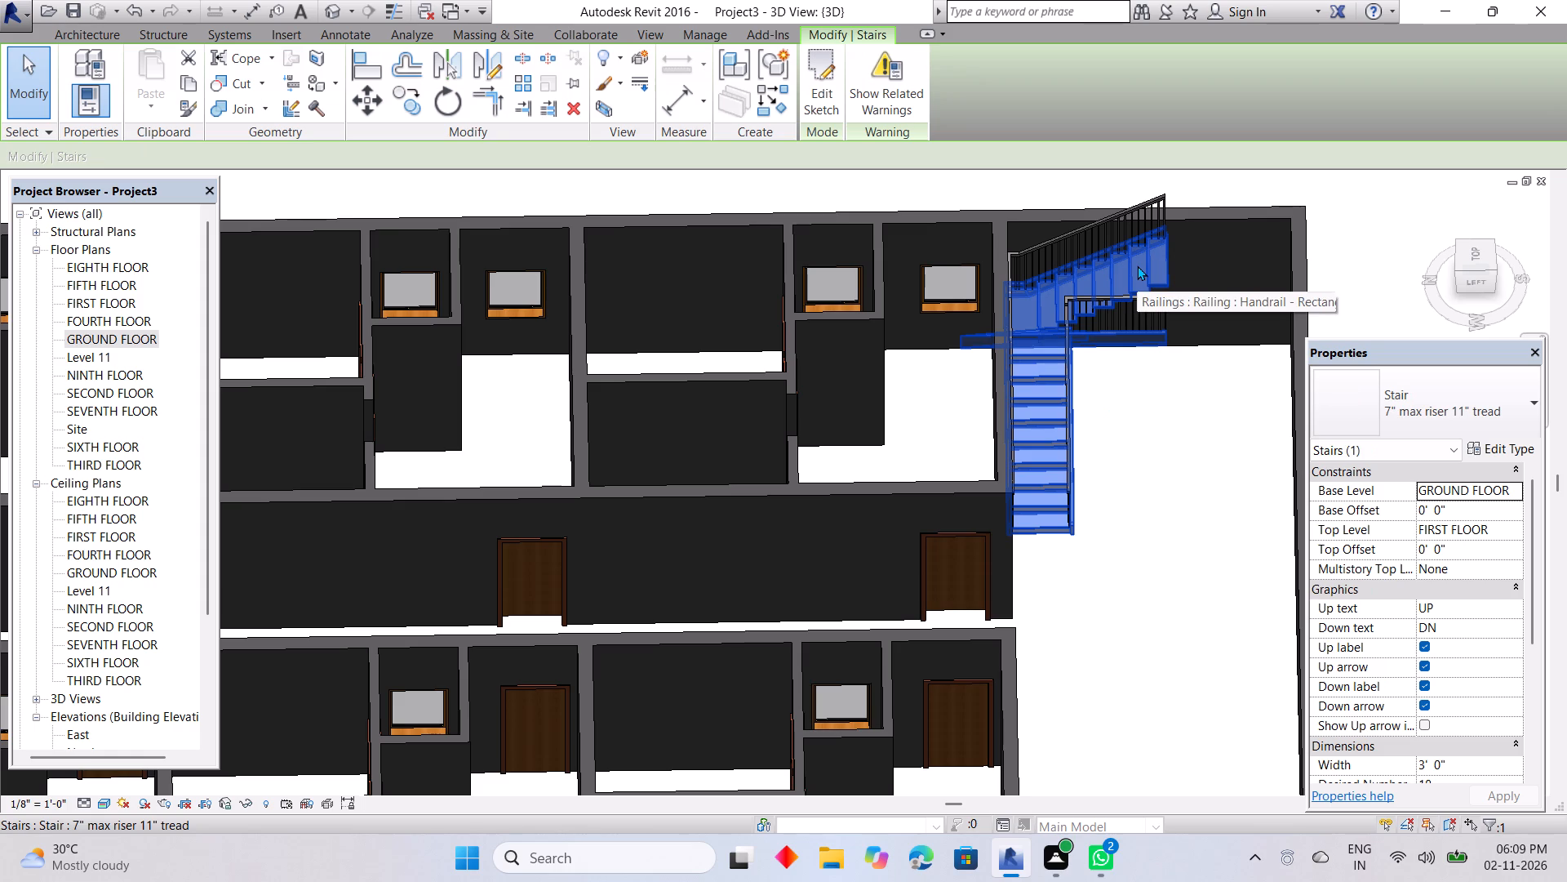
pyautogui.press('Delete')
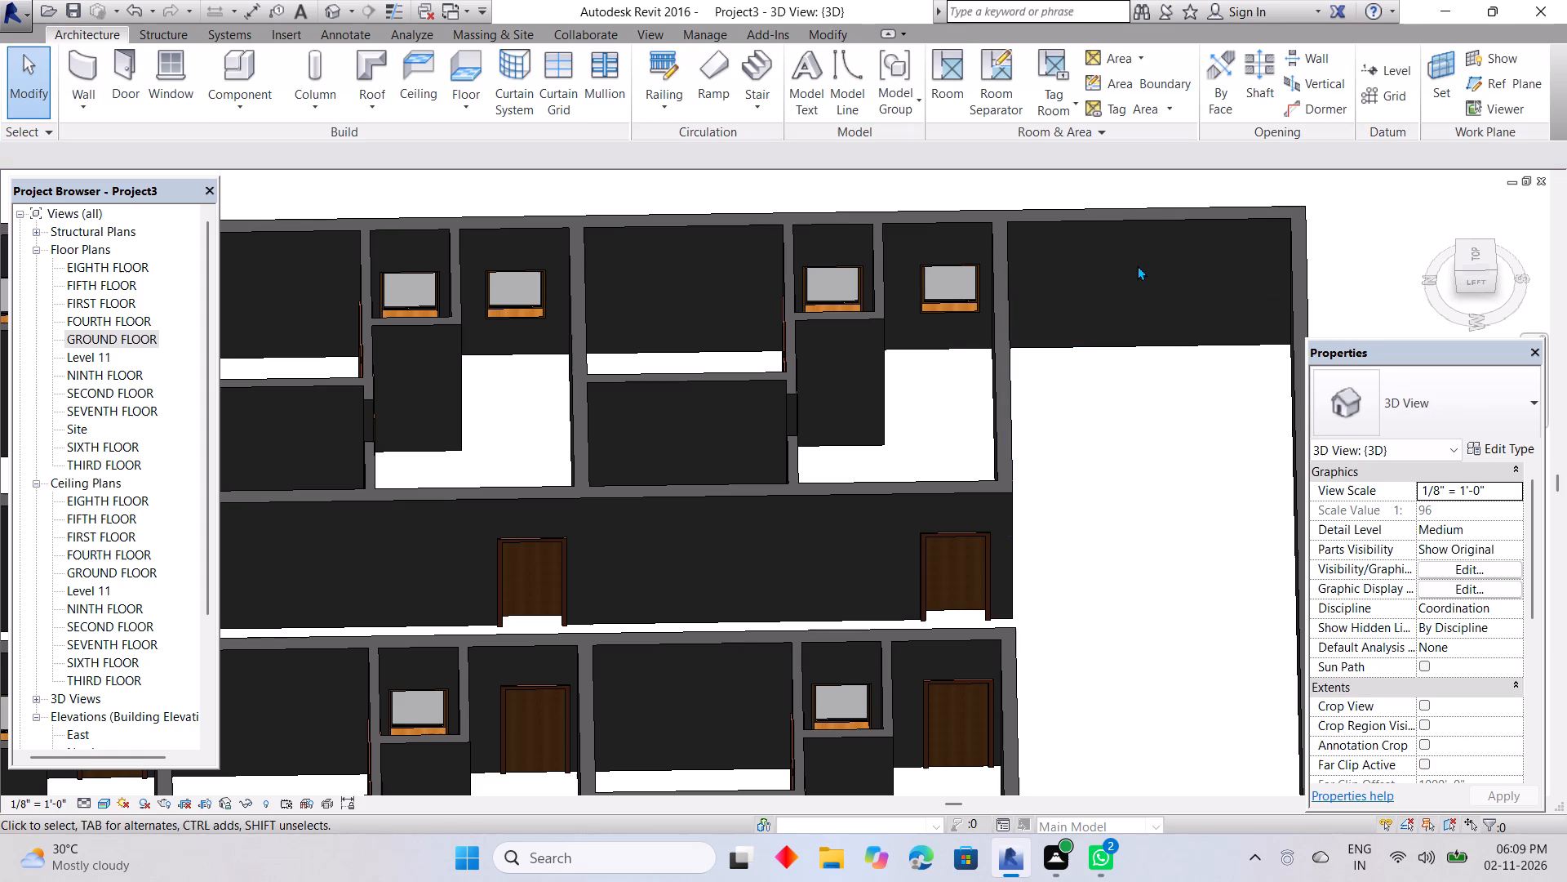
# Examine the whole building from all sides in 3D, checking the walls, doors, windows and corridor.
pyautogui.scroll(-6, 1161, 278)
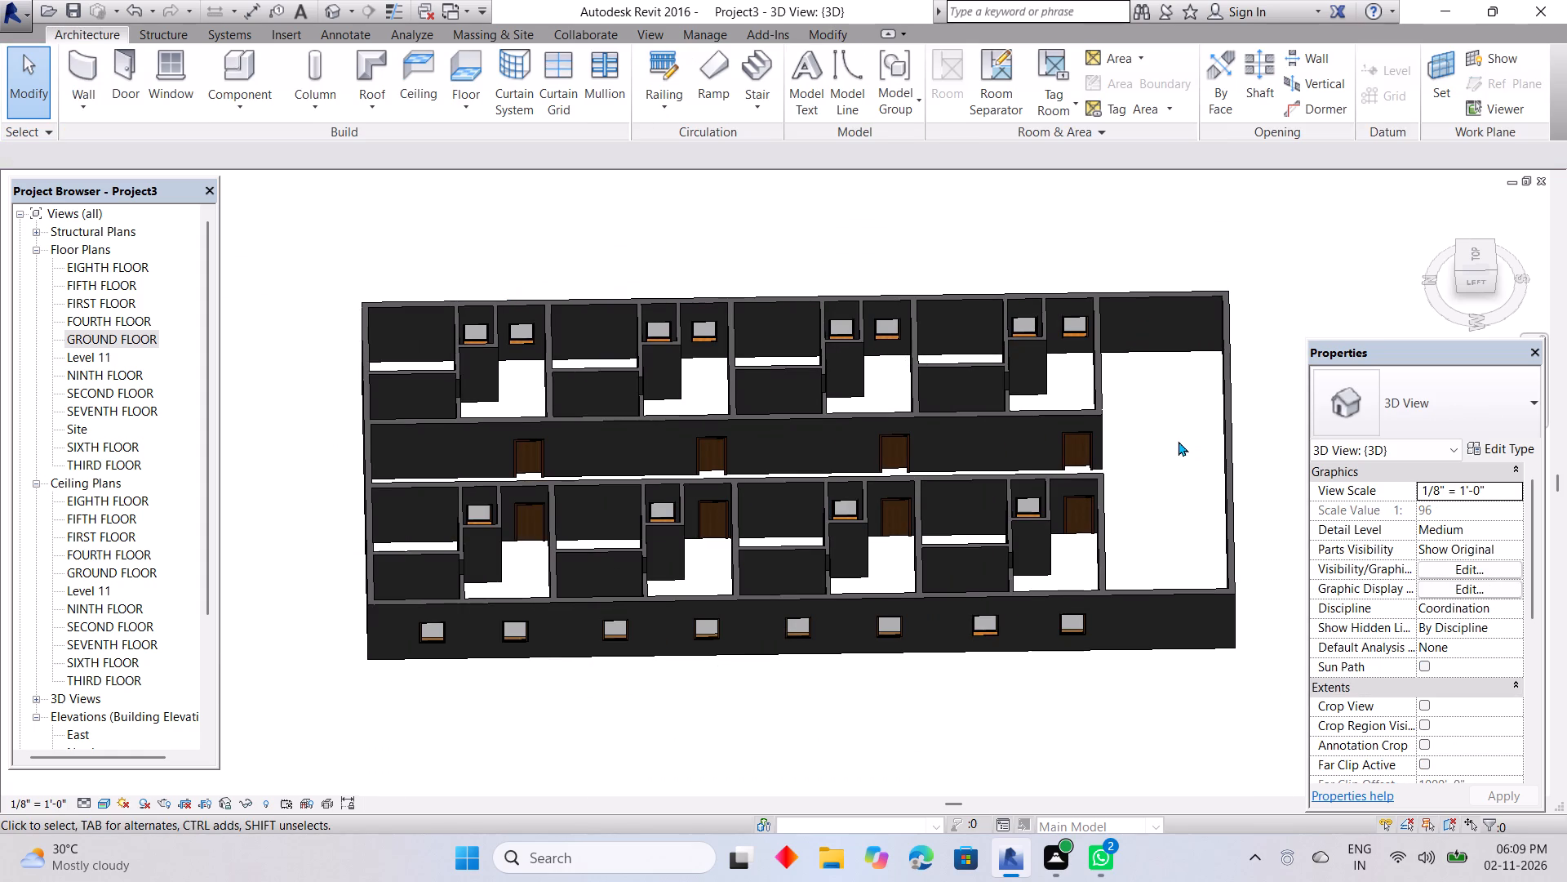
pyautogui.keyDown('shift'); pyautogui.moveTo(1192, 470); pyautogui.dragTo(815, 414, button='middle'); pyautogui.keyUp('shift')
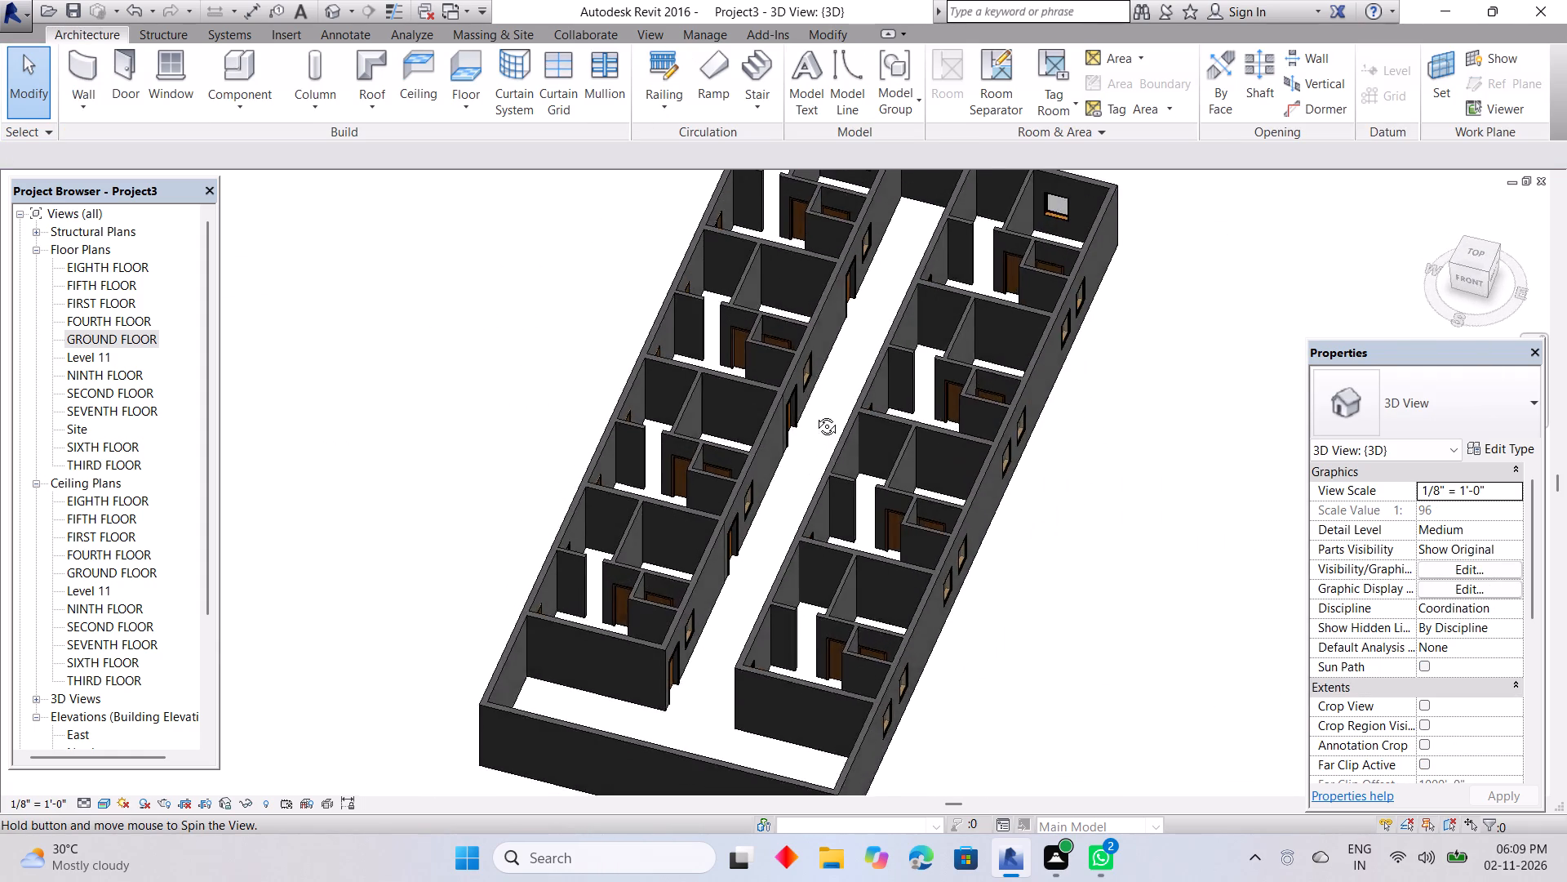
pyautogui.keyDown('shift'); pyautogui.moveTo(815, 414); pyautogui.dragTo(821, 388, button='middle'); pyautogui.keyUp('shift')
pyautogui.keyDown('shift'); pyautogui.moveTo(1038, 560); pyautogui.dragTo(863, 407, button='middle'); pyautogui.keyUp('shift')
pyautogui.keyDown('shift'); pyautogui.moveTo(1023, 635); pyautogui.dragTo(886, 555, button='middle'); pyautogui.keyUp('shift')
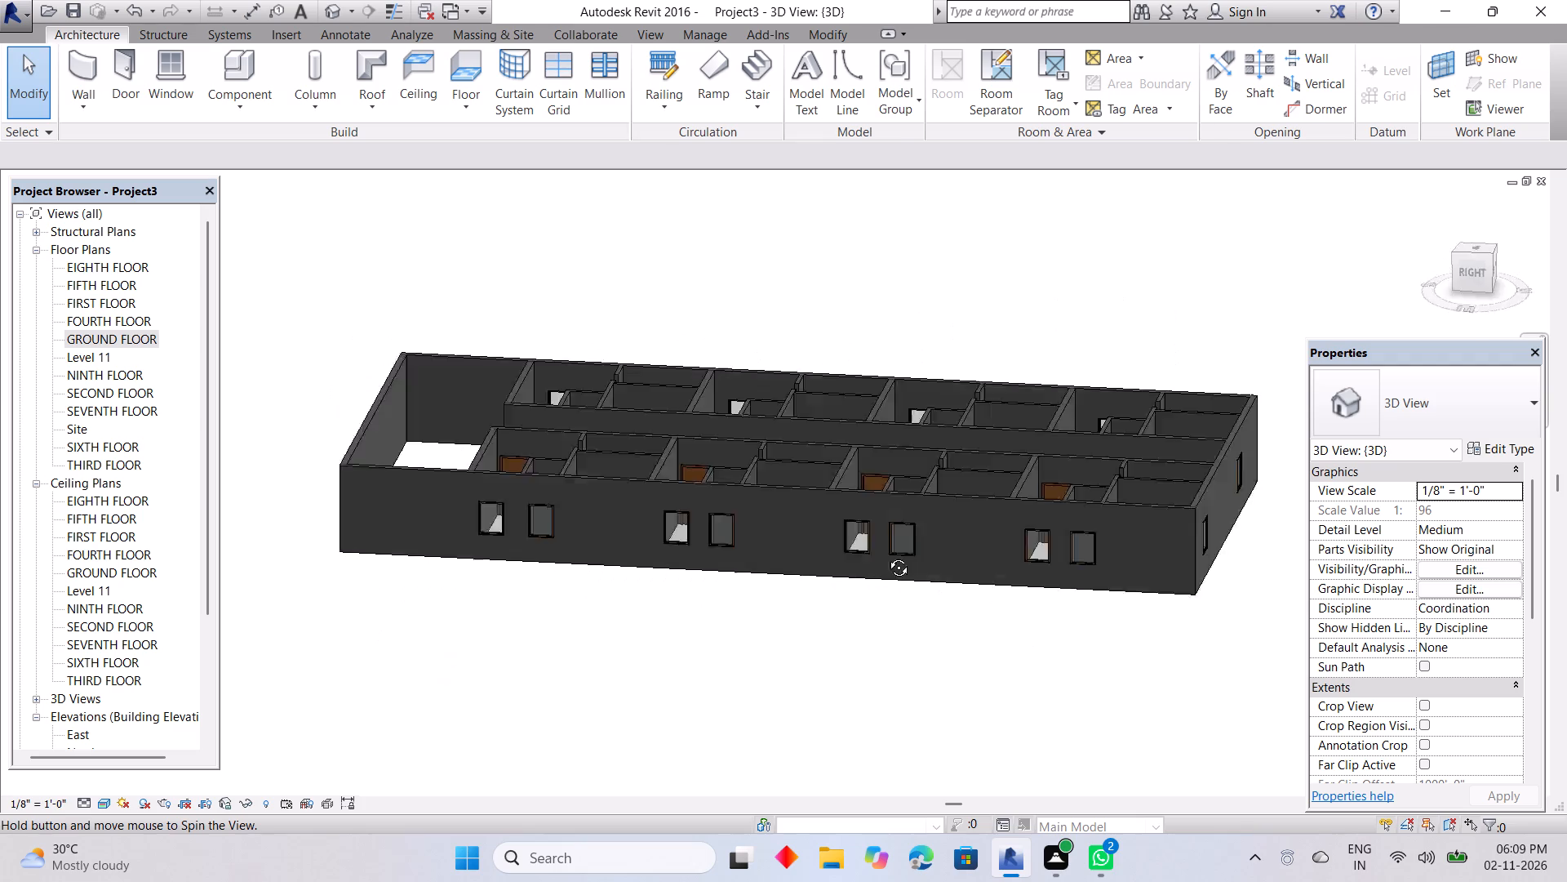
pyautogui.keyDown('shift'); pyautogui.moveTo(886, 555); pyautogui.dragTo(697, 529, button='middle'); pyautogui.keyUp('shift')
pyautogui.keyDown('shift'); pyautogui.moveTo(834, 529); pyautogui.dragTo(617, 540, button='middle'); pyautogui.keyUp('shift')
pyautogui.keyDown('shift'); pyautogui.moveTo(936, 550); pyautogui.dragTo(717, 568, button='middle'); pyautogui.keyUp('shift')
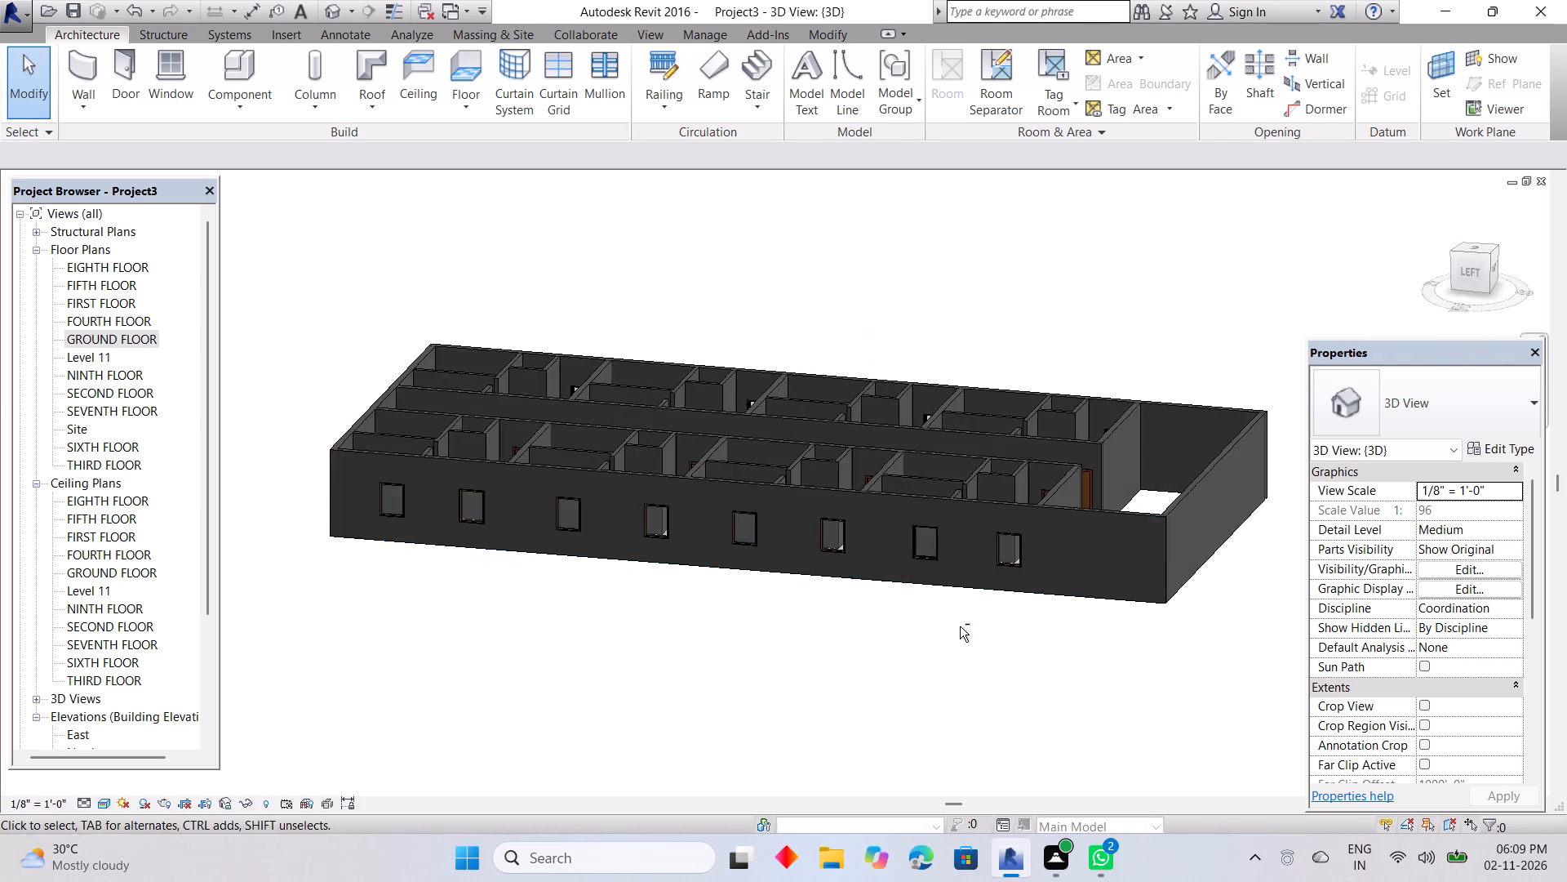
pyautogui.keyDown('shift'); pyautogui.moveTo(939, 620); pyautogui.dragTo(773, 630, button='middle'); pyautogui.keyUp('shift')
pyautogui.keyDown('shift'); pyautogui.moveTo(903, 621); pyautogui.dragTo(755, 642, button='middle'); pyautogui.keyUp('shift')
pyautogui.keyDown('shift'); pyautogui.moveTo(783, 638); pyautogui.dragTo(848, 637, button='middle'); pyautogui.keyUp('shift')
pyautogui.moveTo(859, 613); pyautogui.dragTo(855, 621, button='middle')
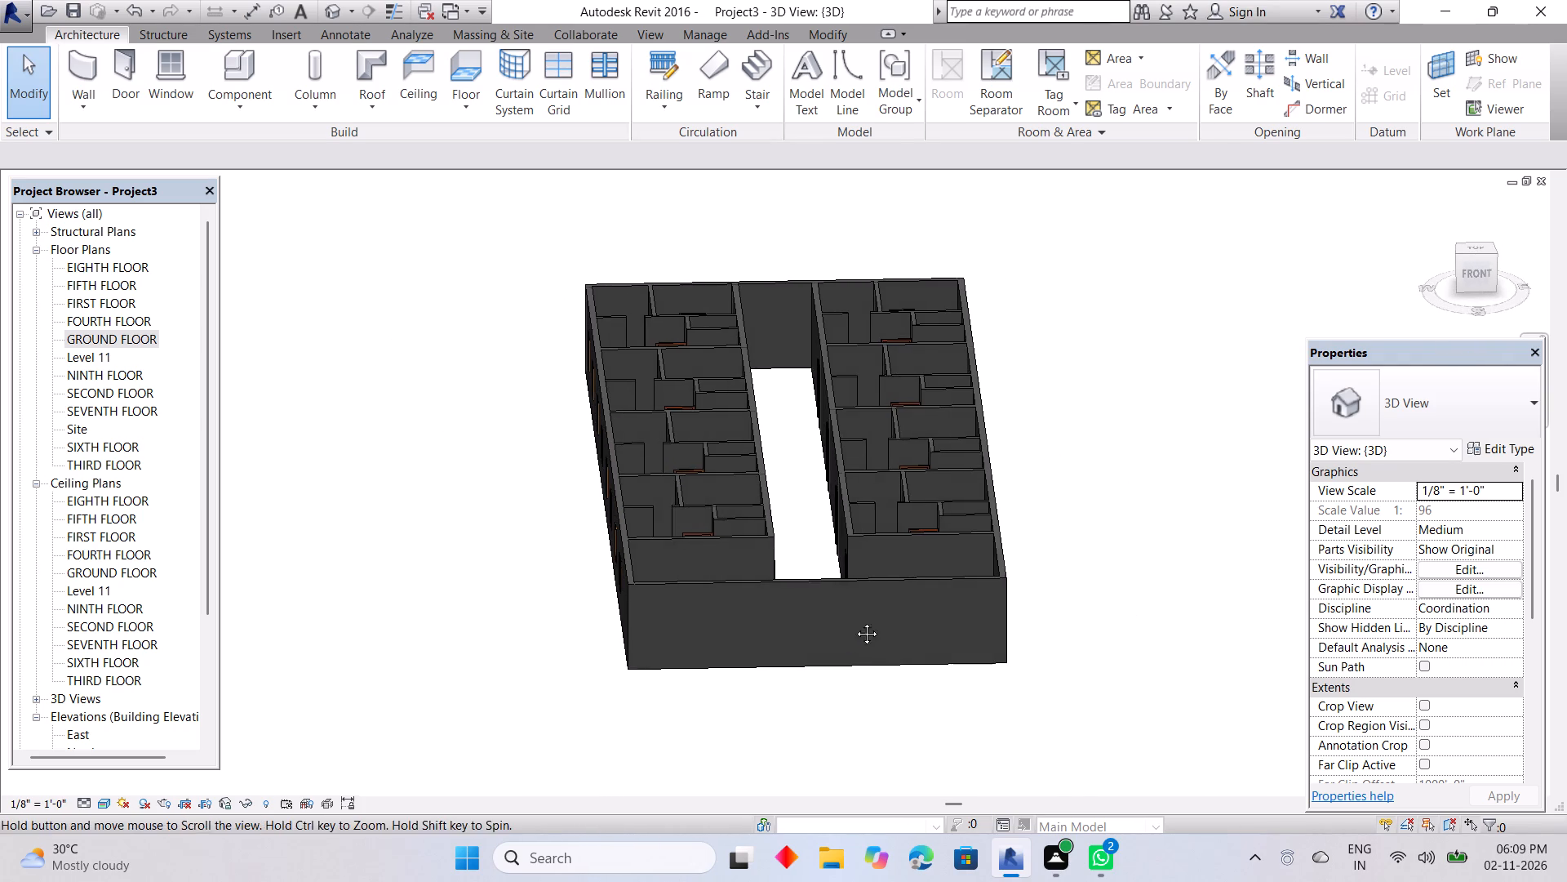
pyautogui.moveTo(855, 621); pyautogui.dragTo(829, 733, button='middle')
pyautogui.keyDown('shift'); pyautogui.moveTo(827, 728); pyautogui.dragTo(822, 776, button='middle'); pyautogui.keyUp('shift')
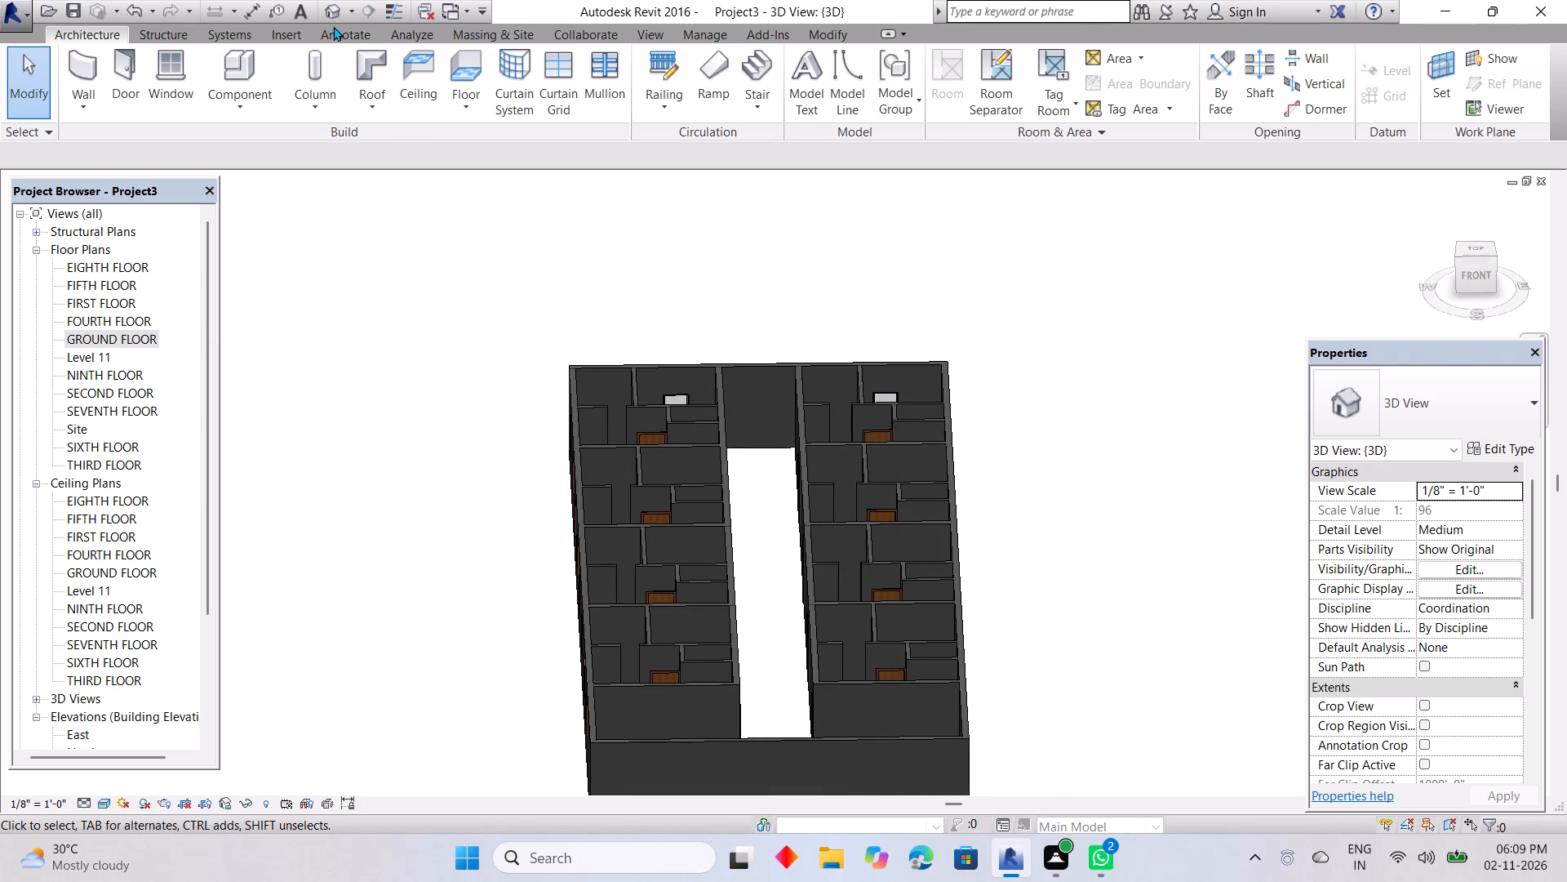
pyautogui.click(331, 13)
# Open the GROUND FLOOR plan and inspect the full layout, including the top outer wall at the corridor's end.
pyautogui.click(112, 341)
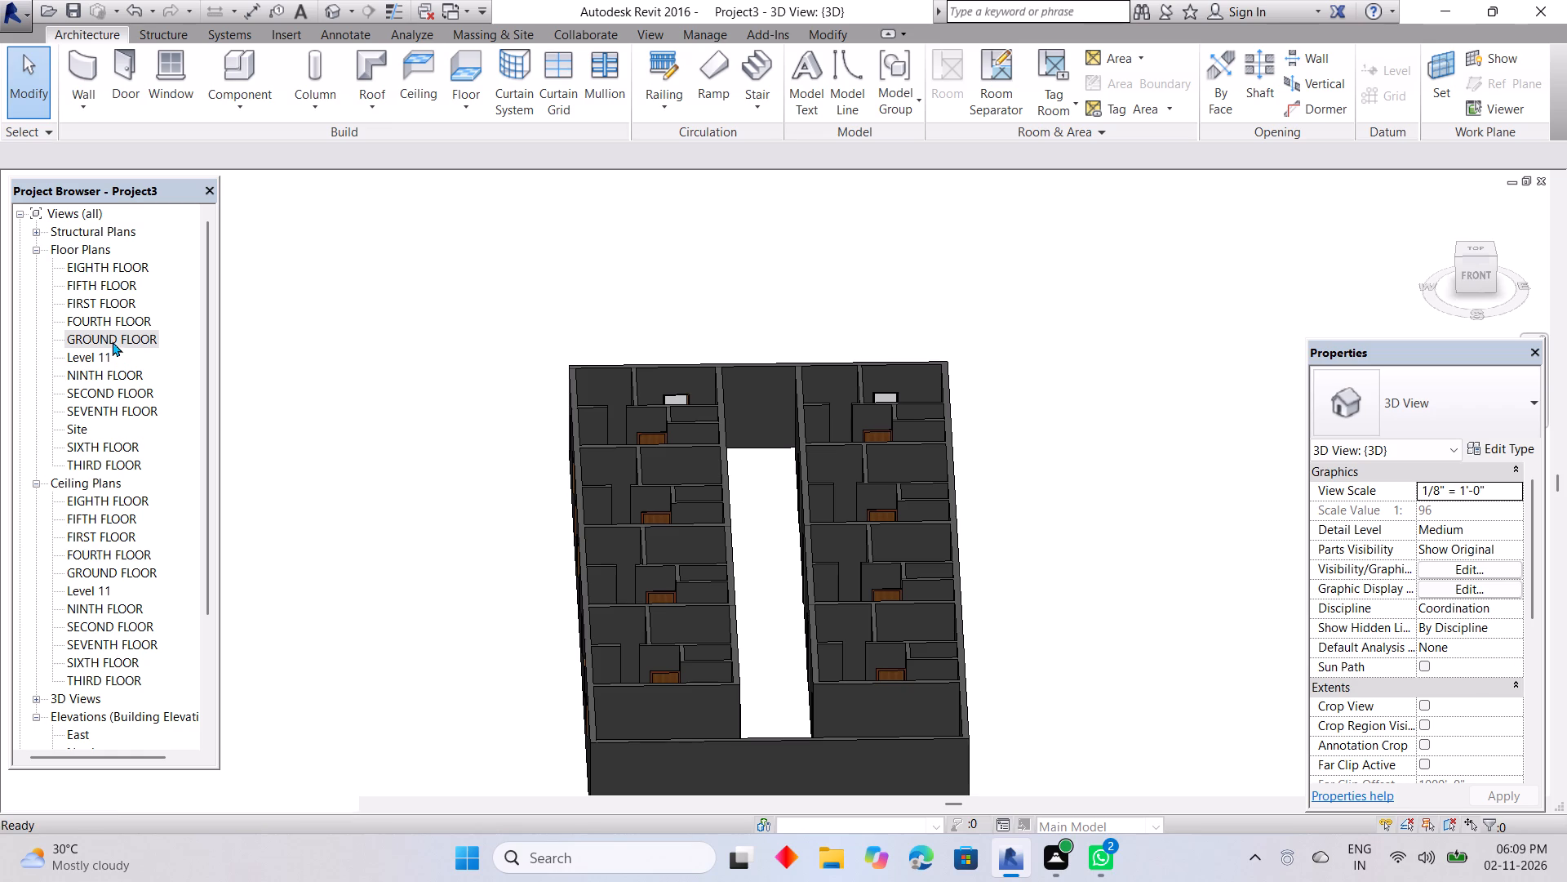
pyautogui.click(112, 340)
pyautogui.scroll(-2, 661, 528)
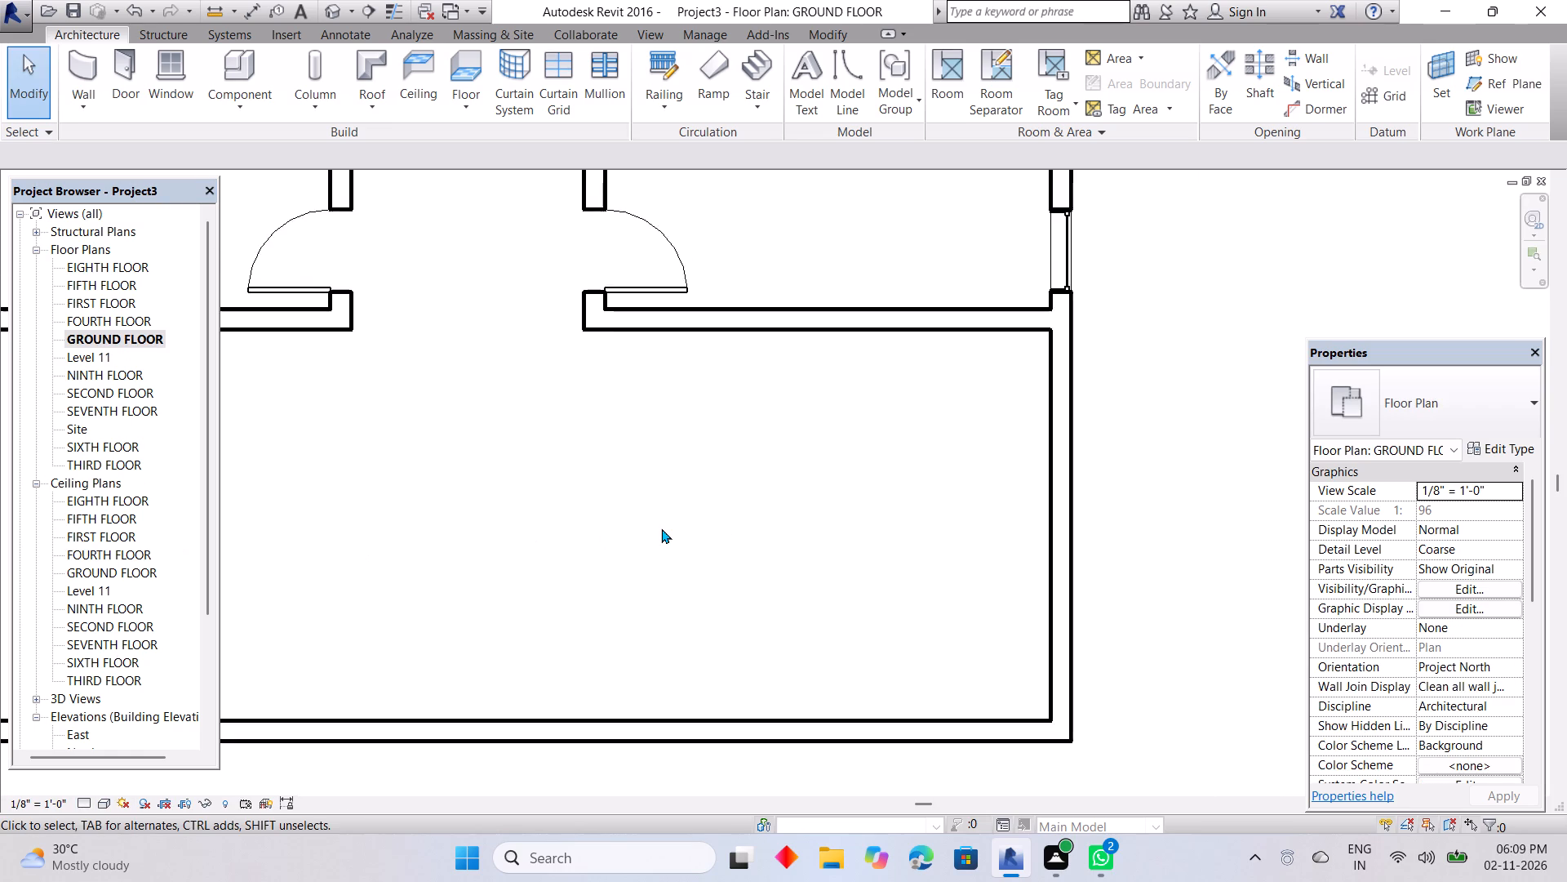
pyautogui.scroll(-4, 661, 528)
pyautogui.moveTo(614, 512); pyautogui.dragTo(731, 648, button='middle')
pyautogui.scroll(-2, 731, 646)
pyautogui.scroll(-7, 678, 532)
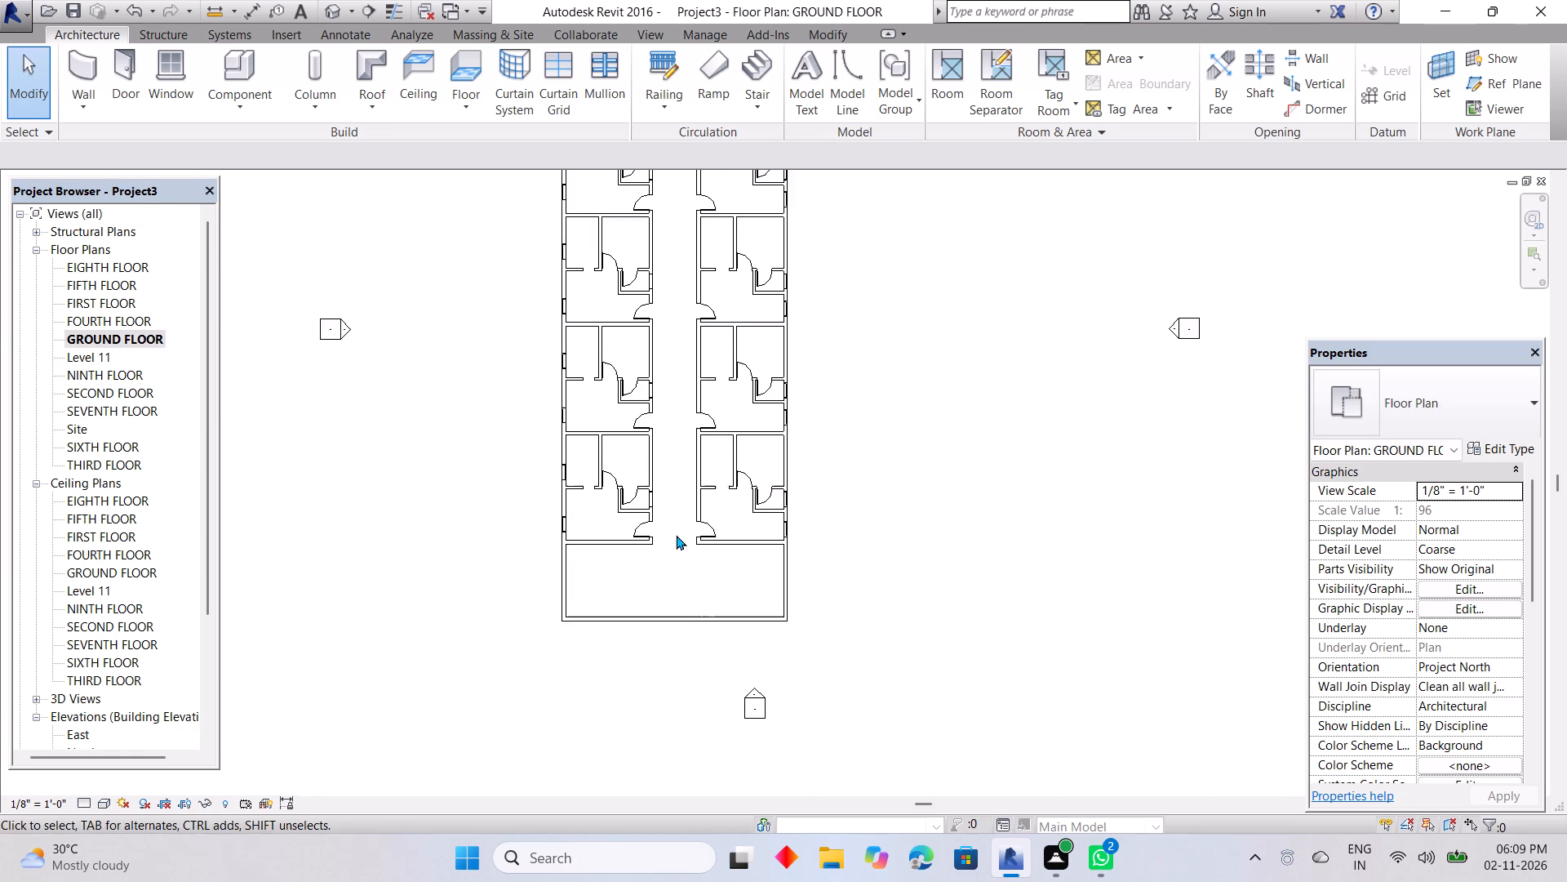
pyautogui.moveTo(676, 535); pyautogui.dragTo(677, 648, button='middle')
pyautogui.scroll(-1, 676, 647)
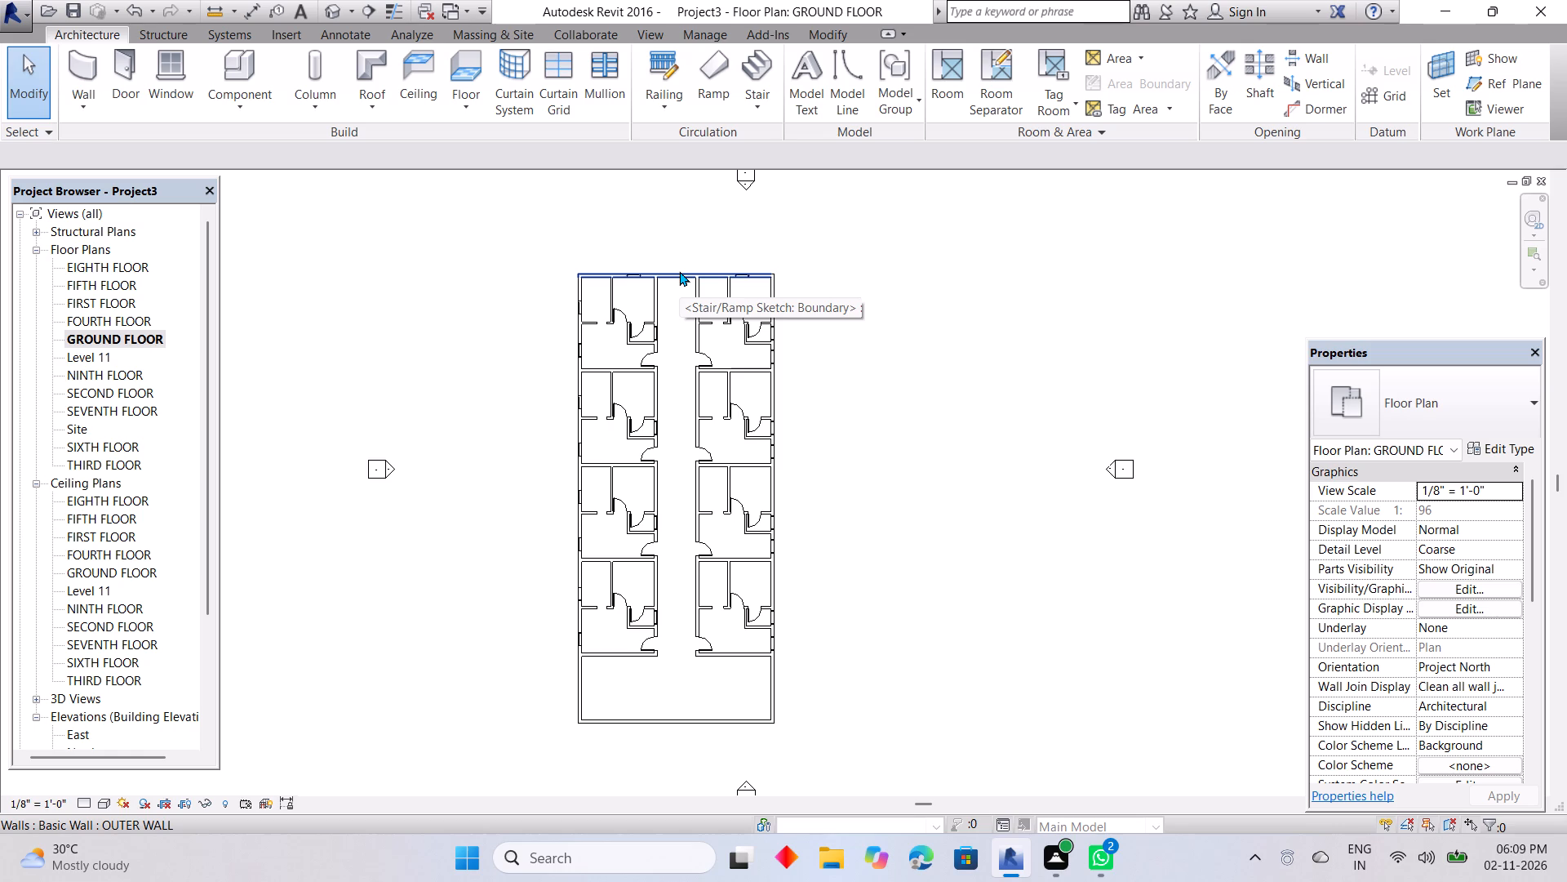
pyautogui.click(679, 271)
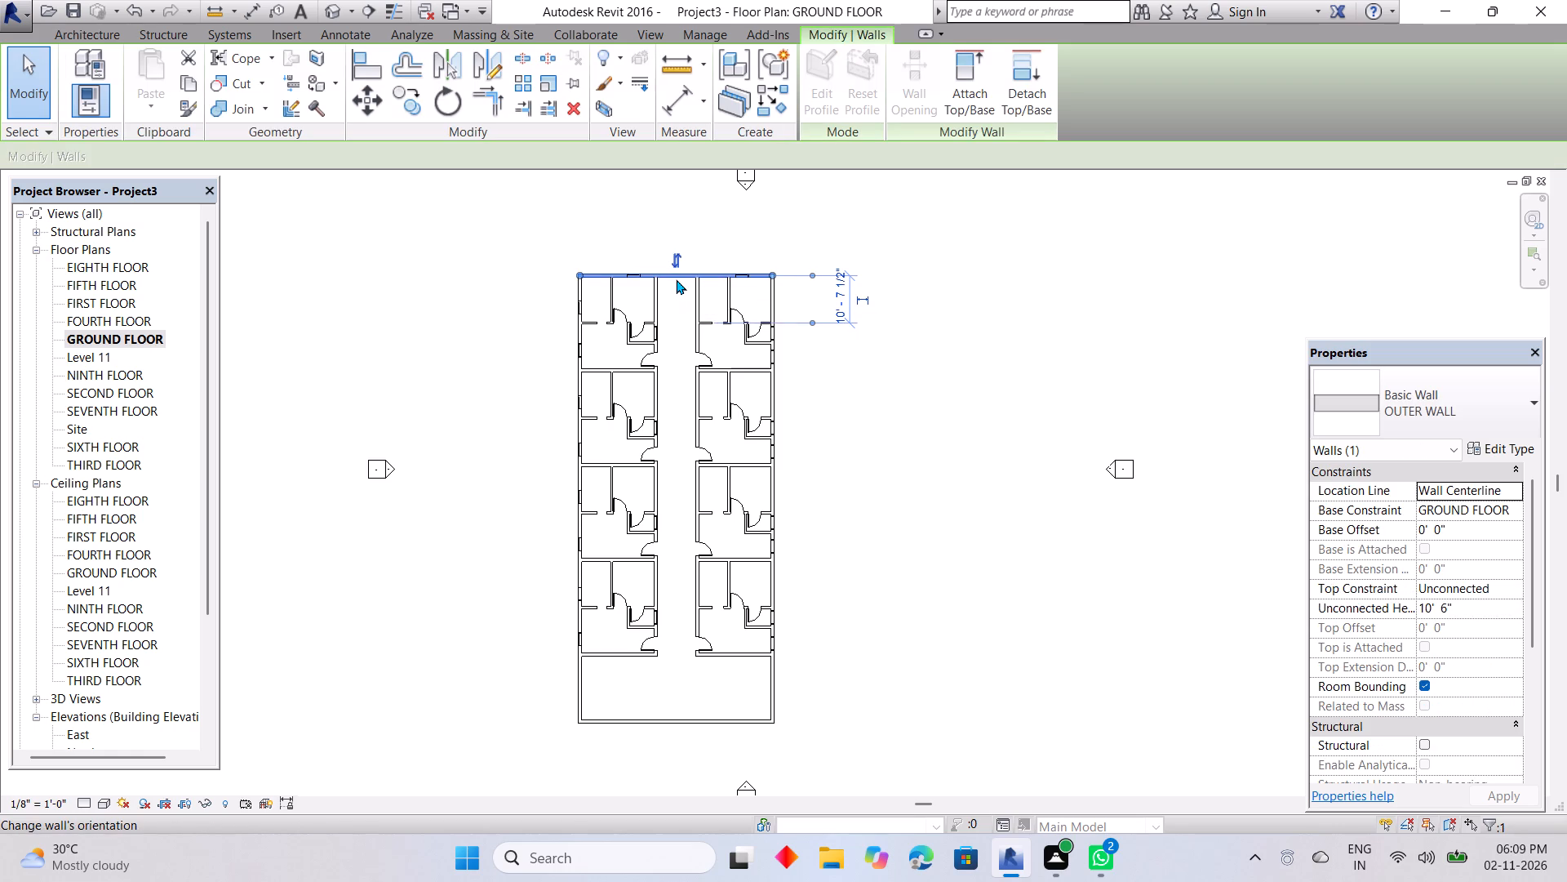
pyautogui.press('Escape')
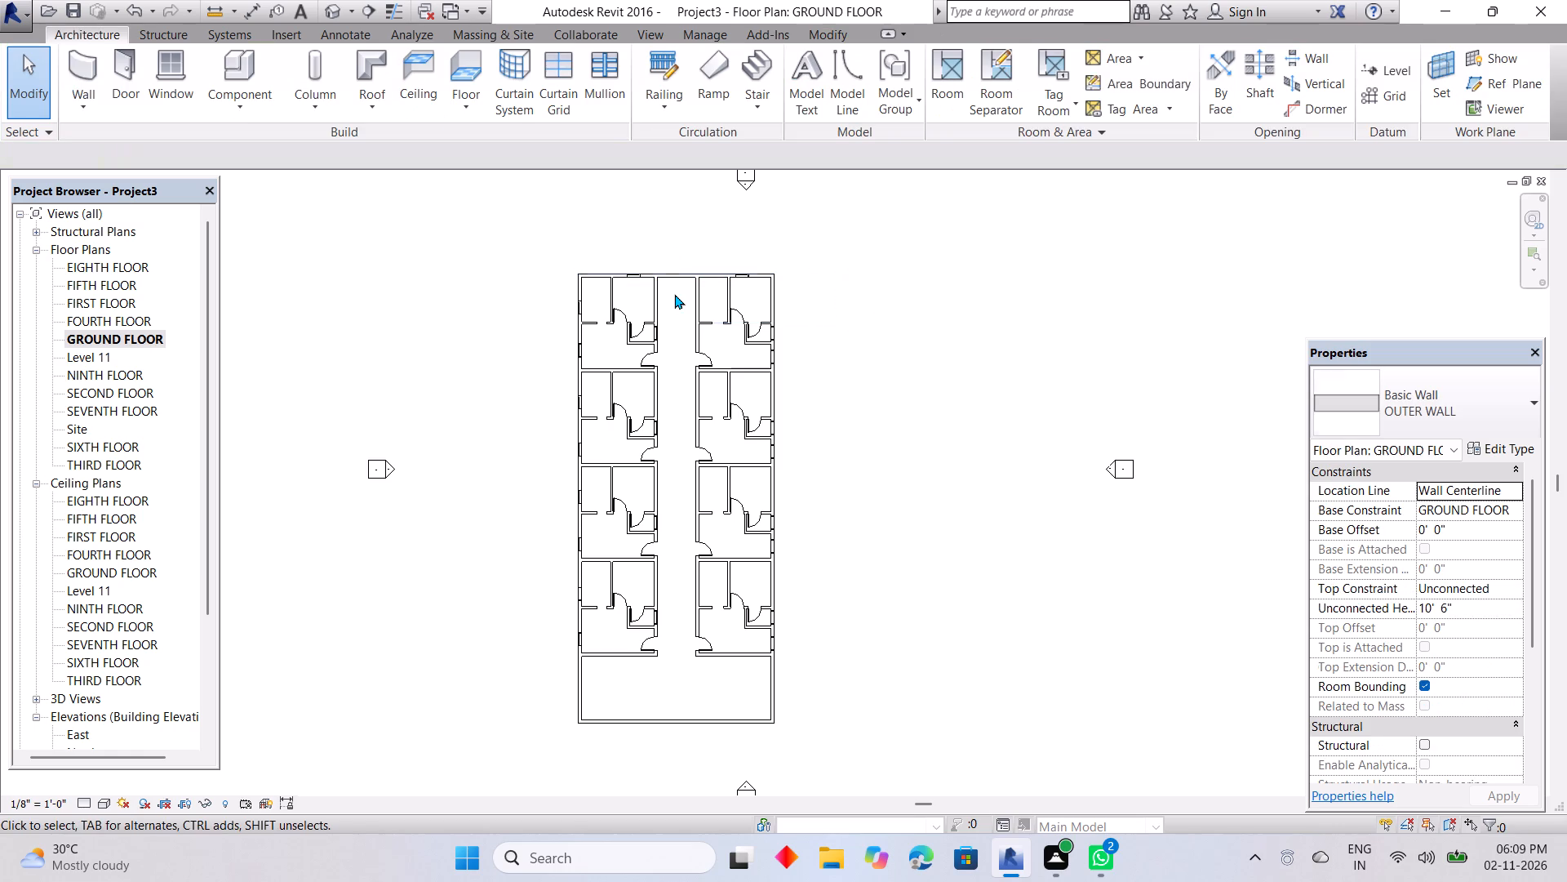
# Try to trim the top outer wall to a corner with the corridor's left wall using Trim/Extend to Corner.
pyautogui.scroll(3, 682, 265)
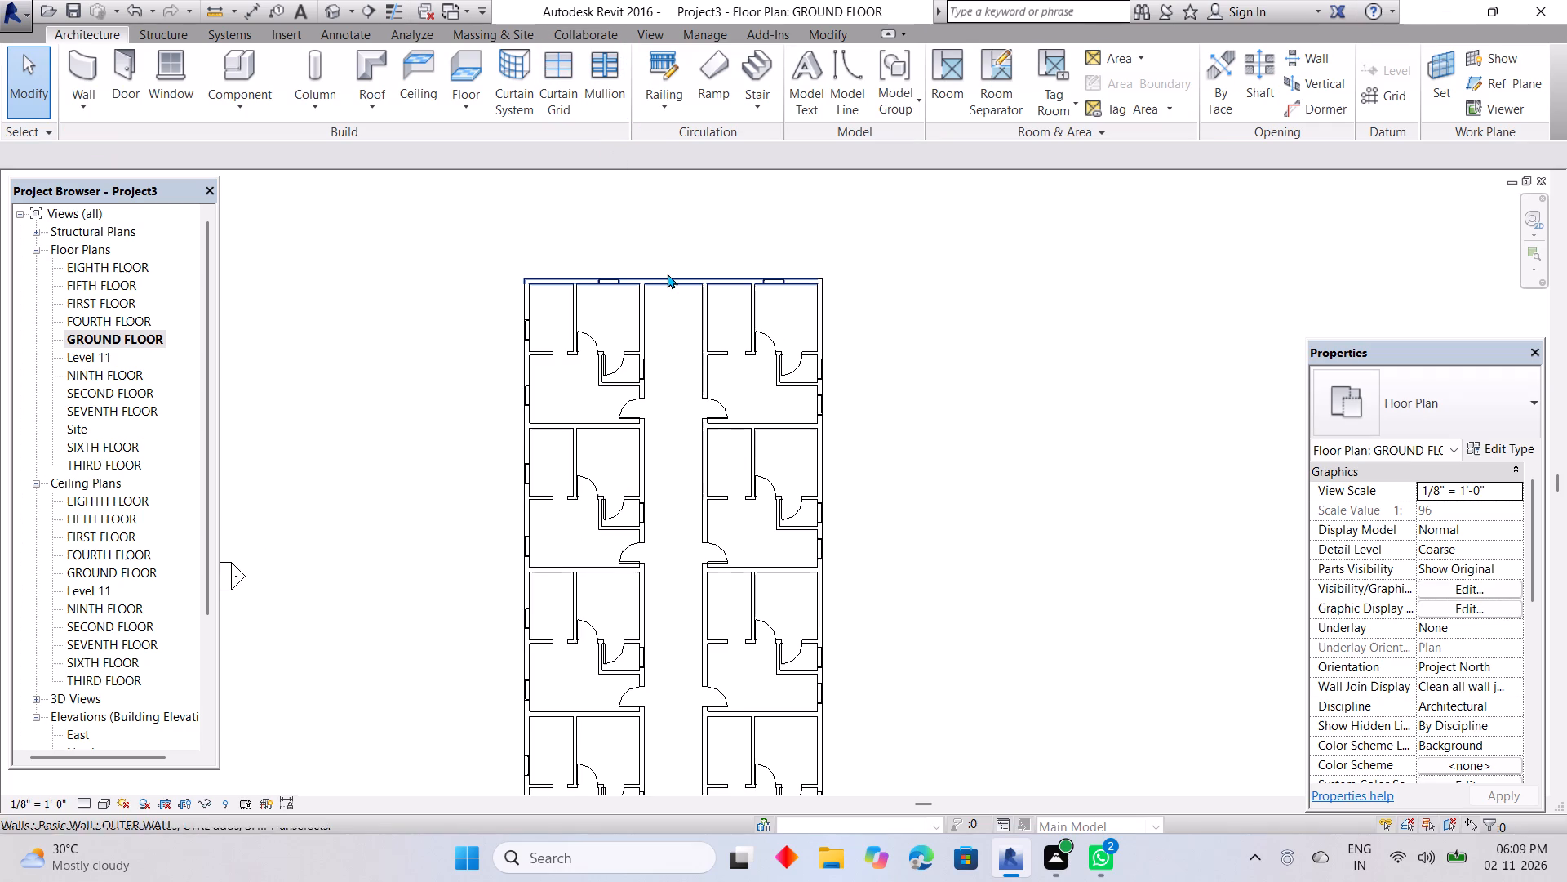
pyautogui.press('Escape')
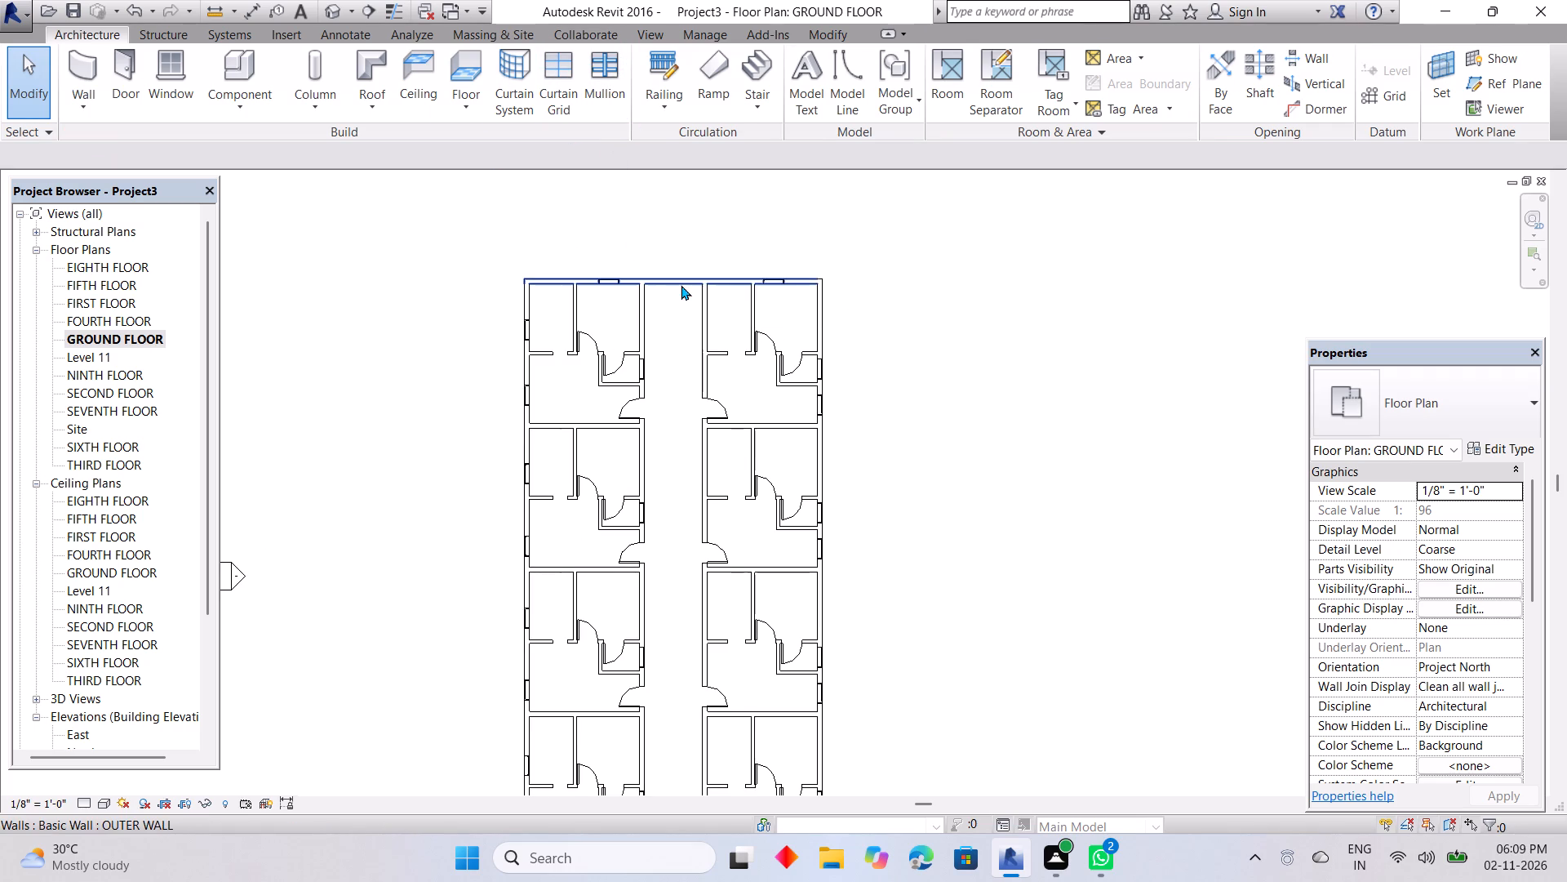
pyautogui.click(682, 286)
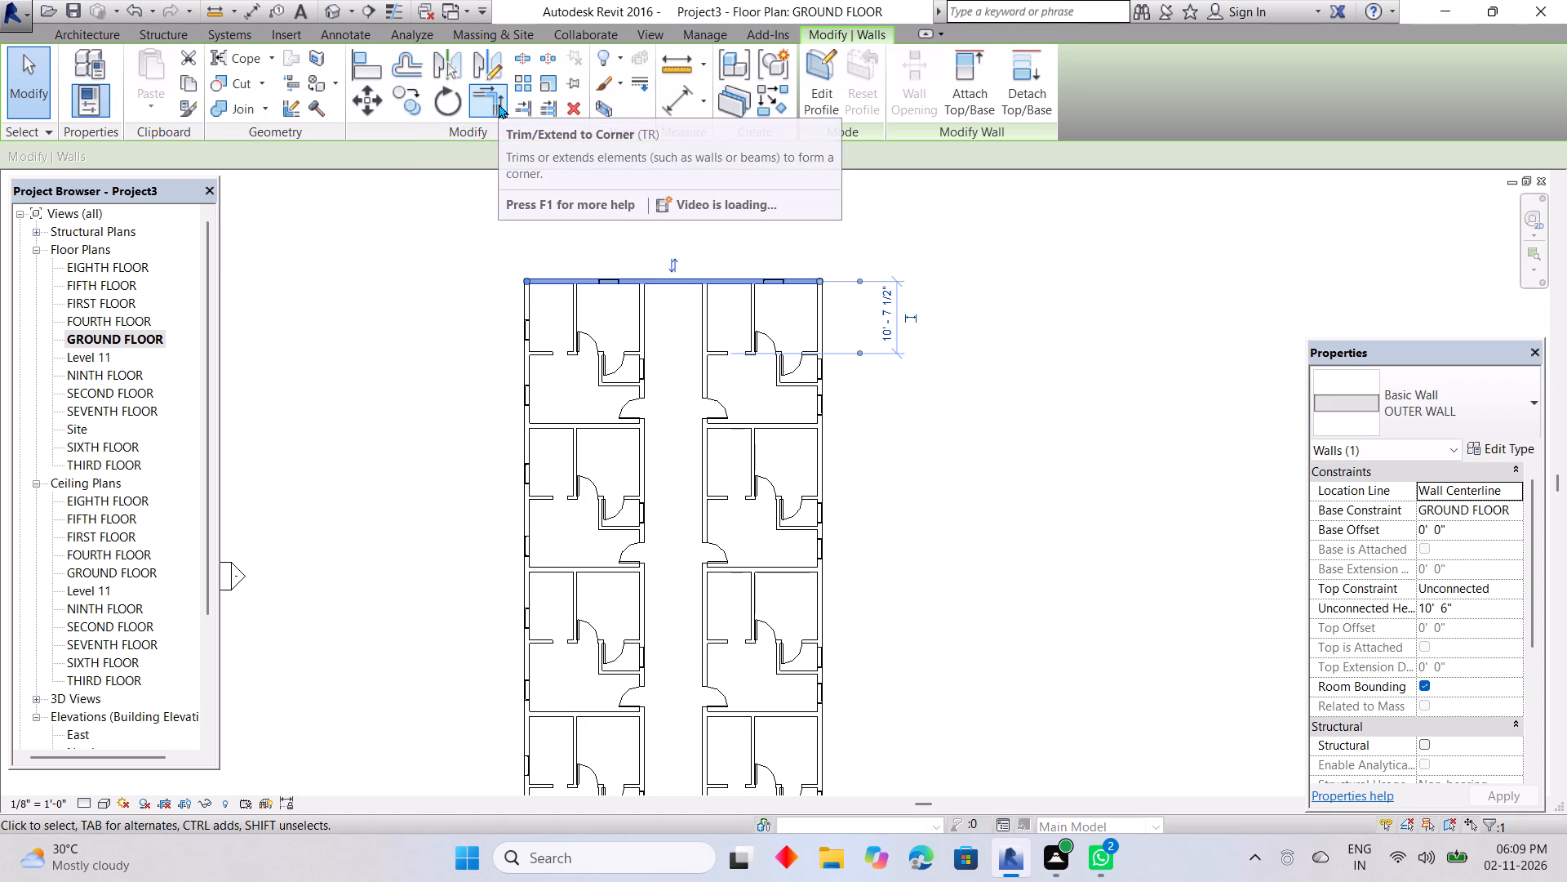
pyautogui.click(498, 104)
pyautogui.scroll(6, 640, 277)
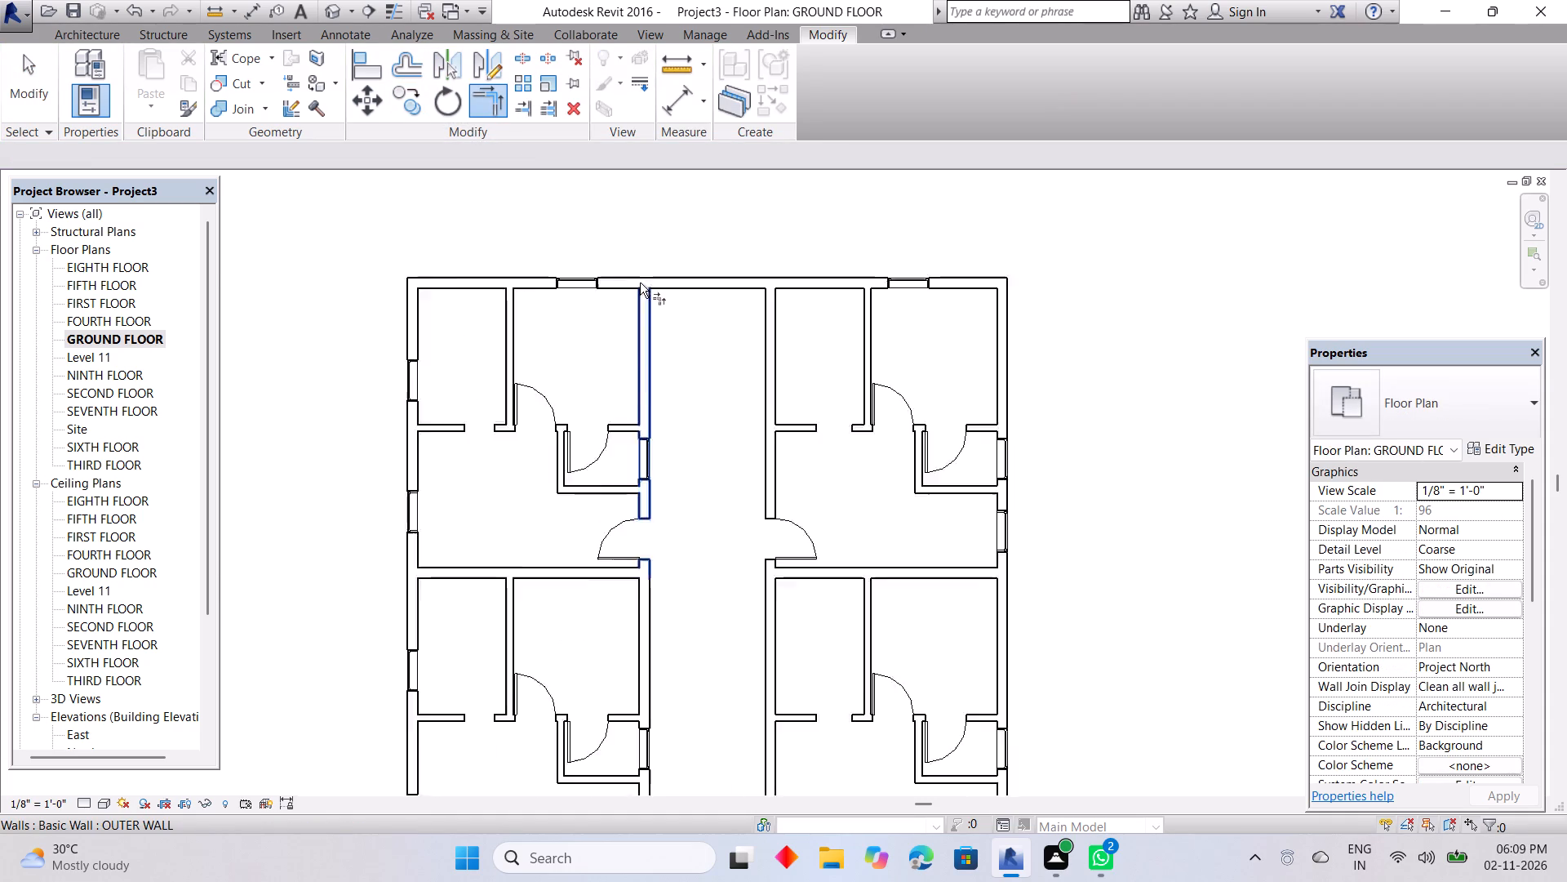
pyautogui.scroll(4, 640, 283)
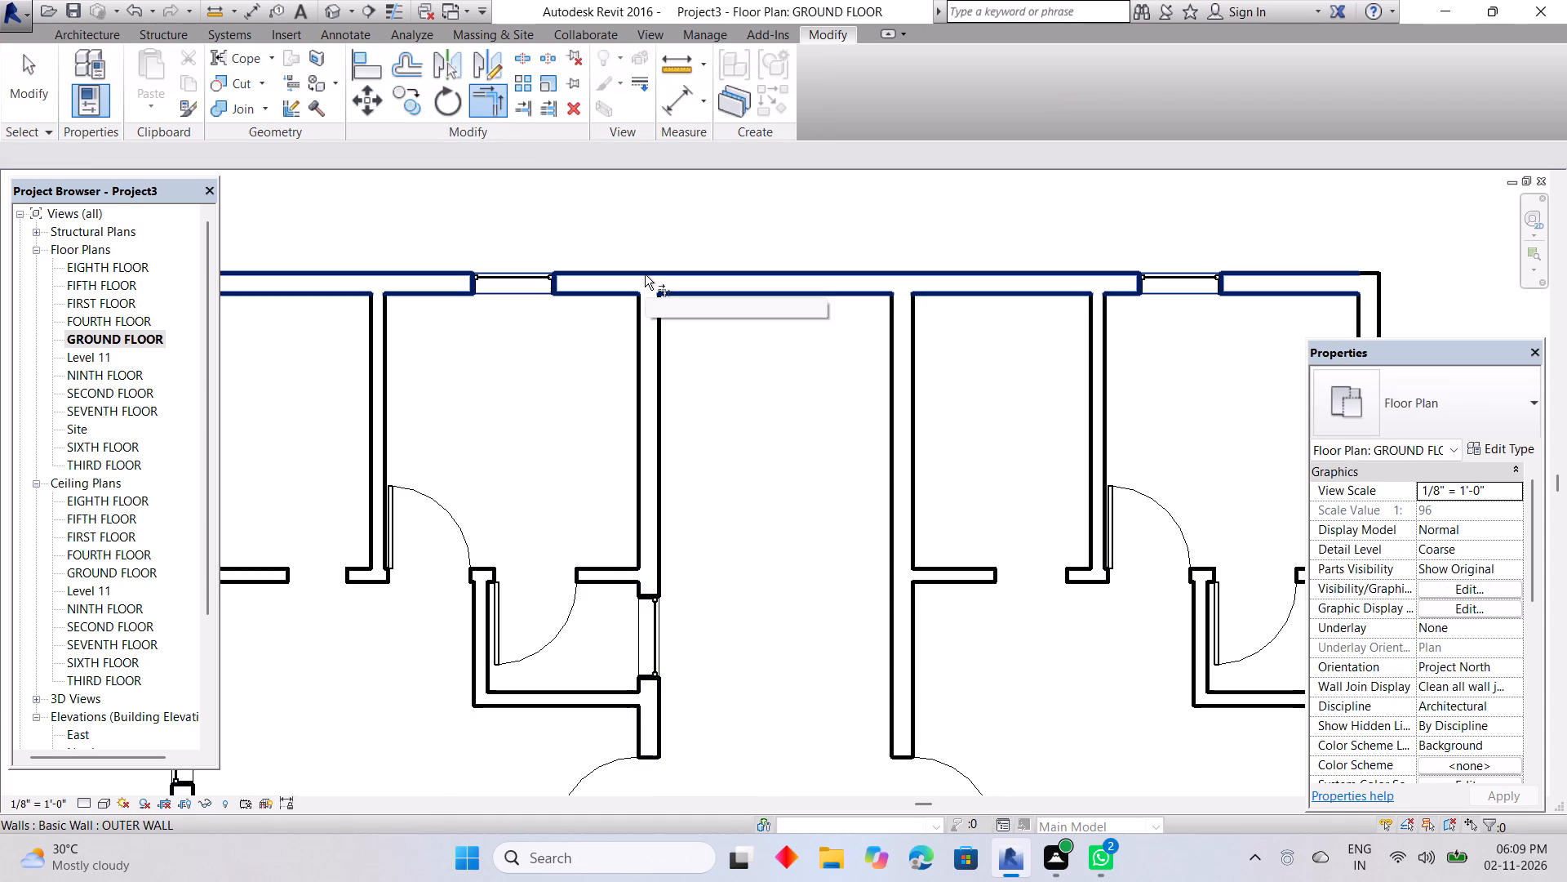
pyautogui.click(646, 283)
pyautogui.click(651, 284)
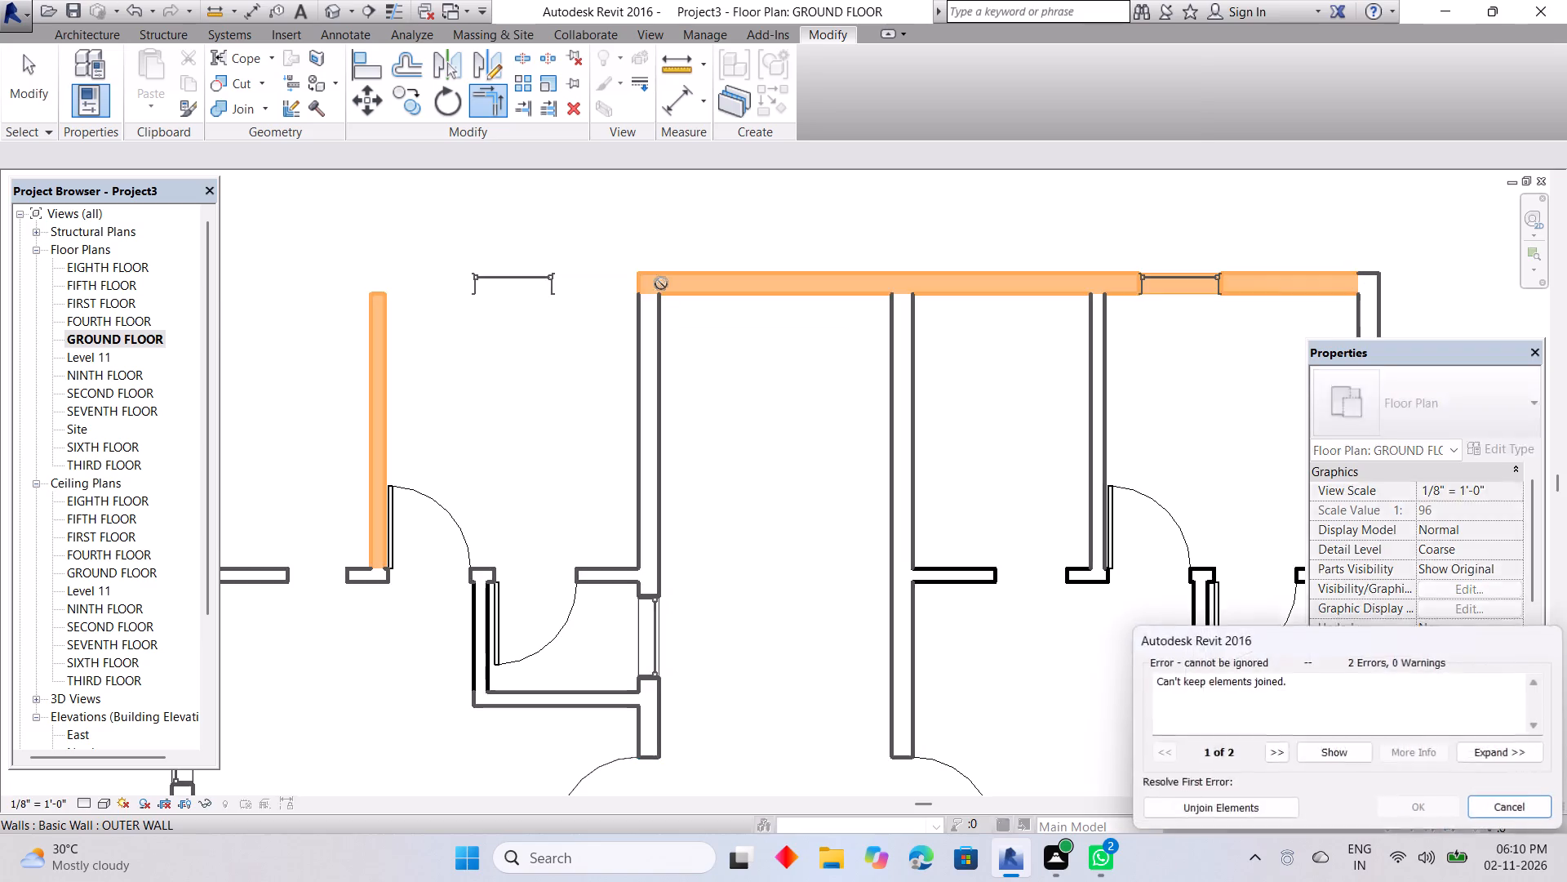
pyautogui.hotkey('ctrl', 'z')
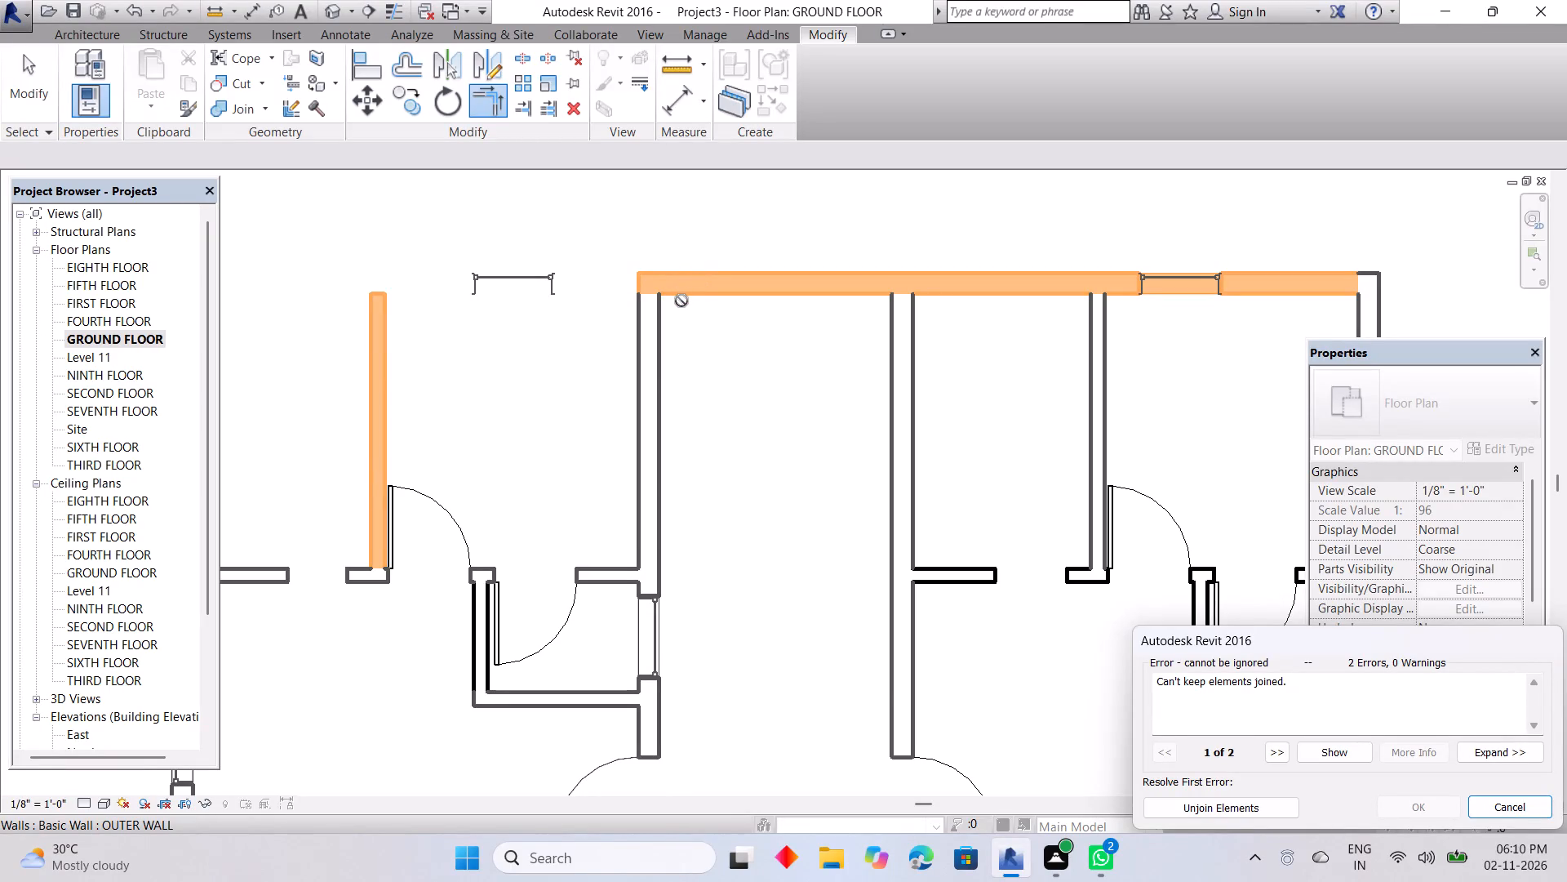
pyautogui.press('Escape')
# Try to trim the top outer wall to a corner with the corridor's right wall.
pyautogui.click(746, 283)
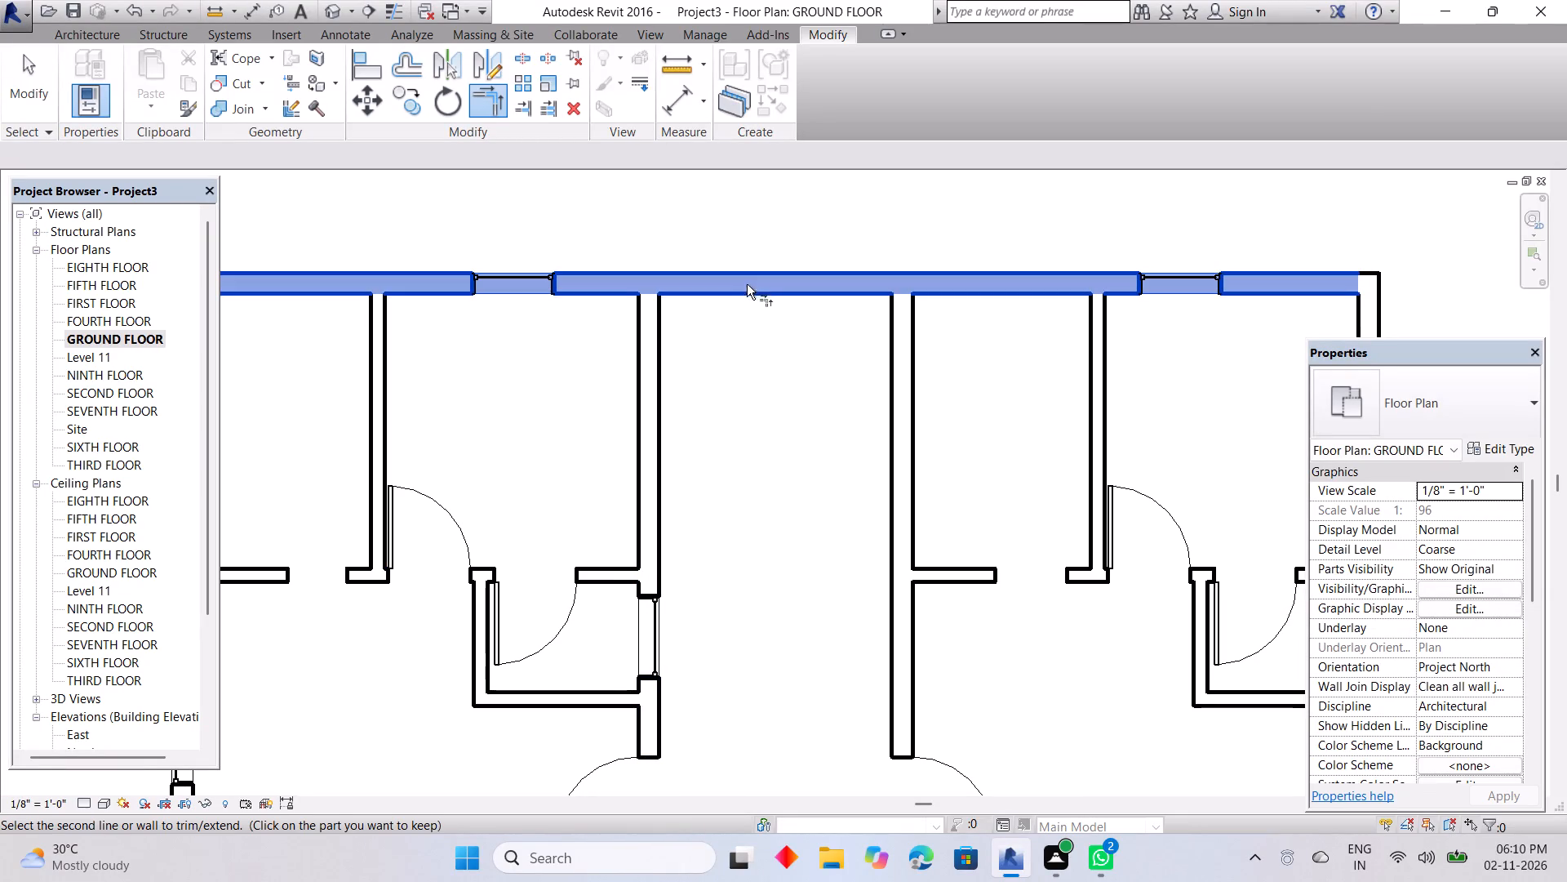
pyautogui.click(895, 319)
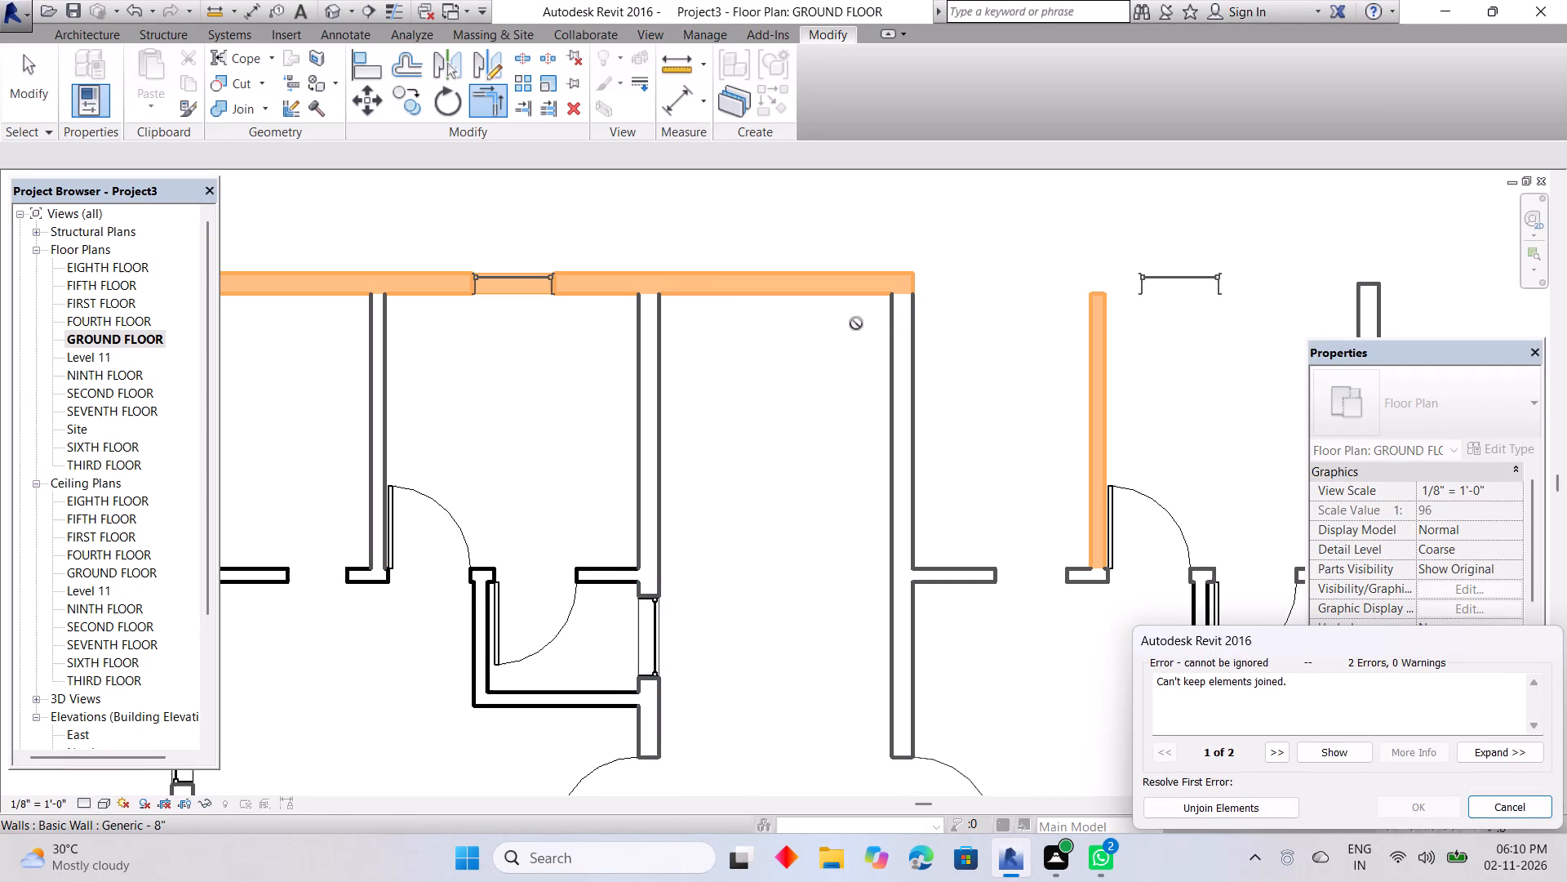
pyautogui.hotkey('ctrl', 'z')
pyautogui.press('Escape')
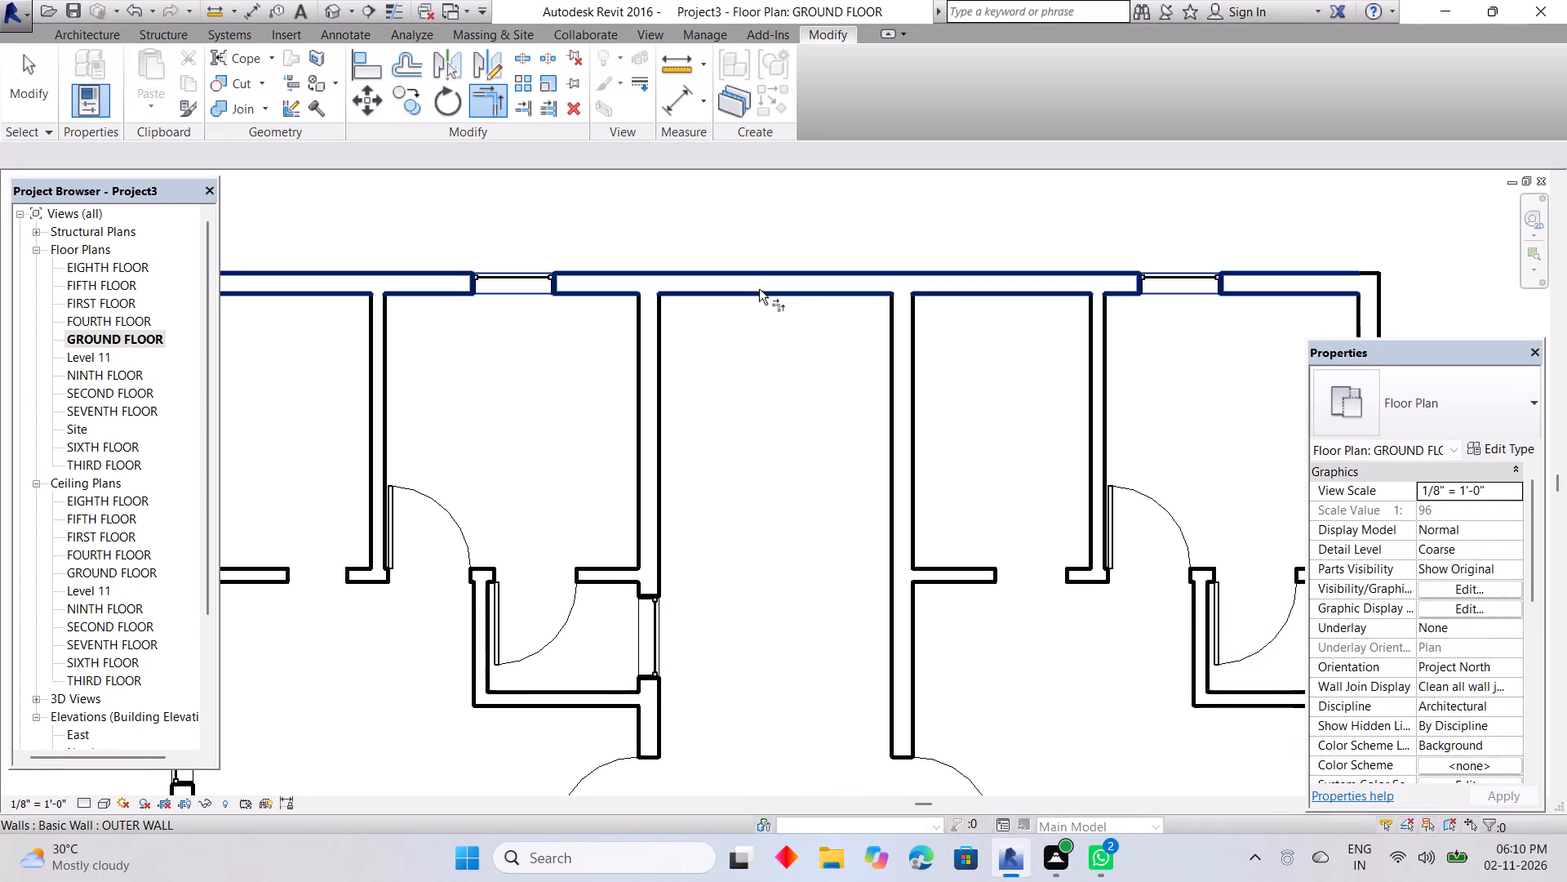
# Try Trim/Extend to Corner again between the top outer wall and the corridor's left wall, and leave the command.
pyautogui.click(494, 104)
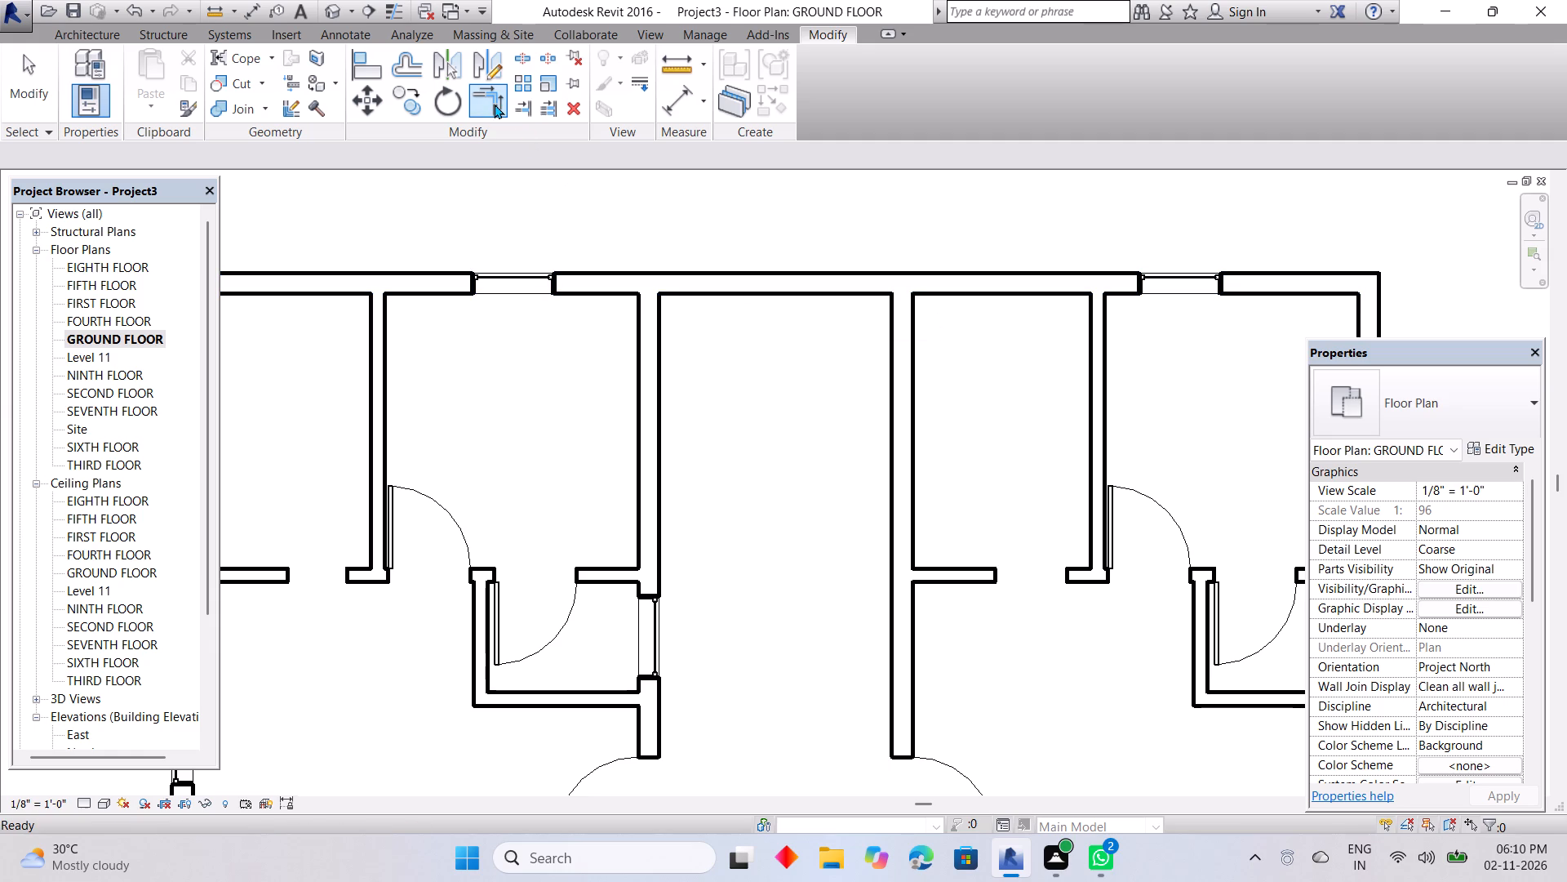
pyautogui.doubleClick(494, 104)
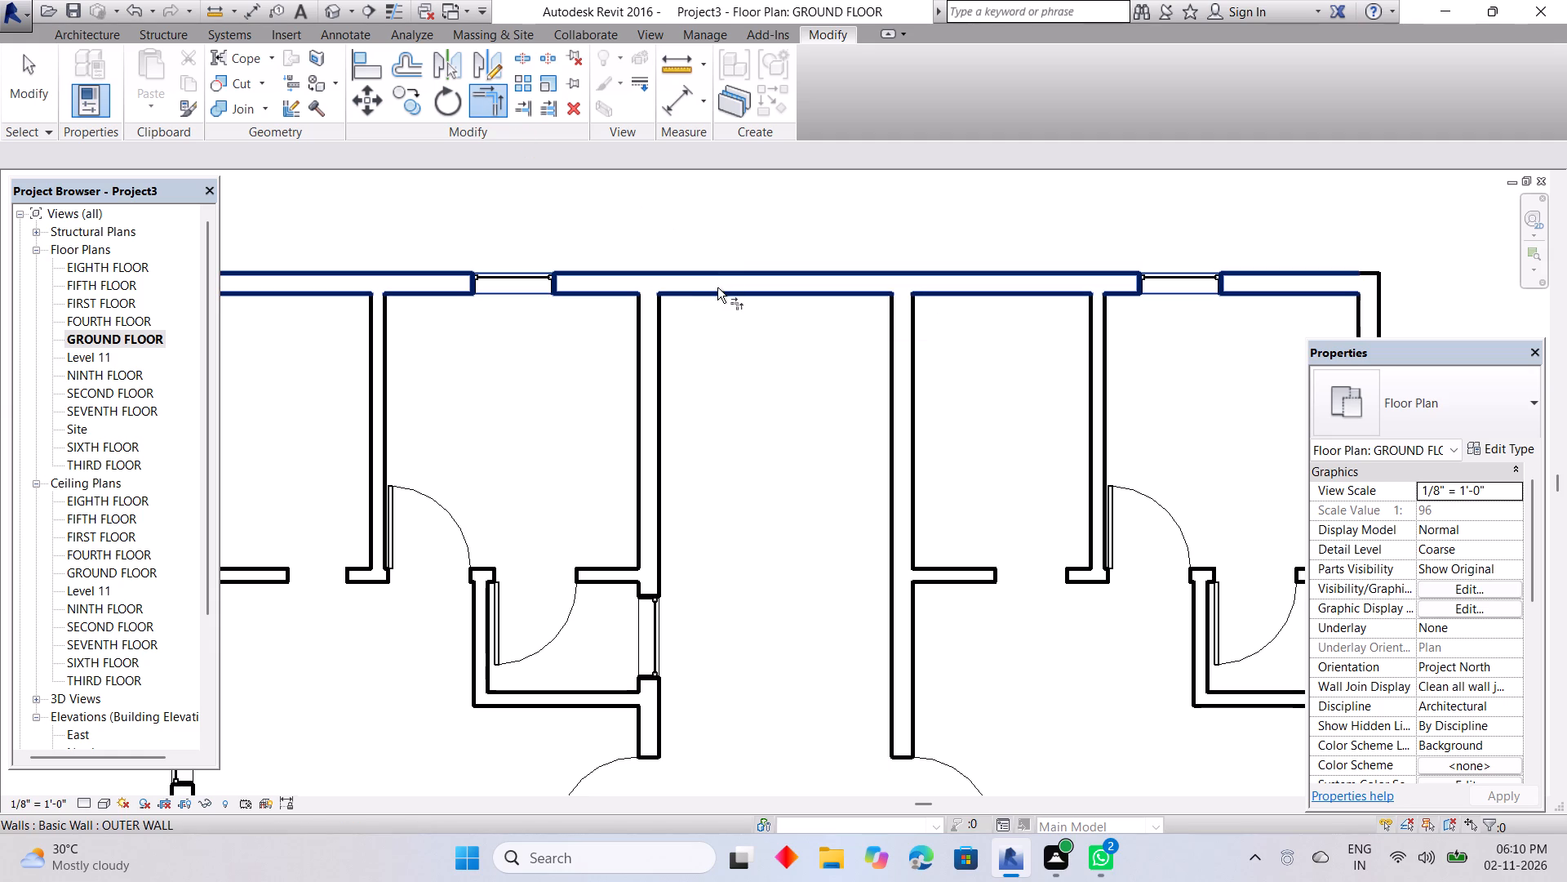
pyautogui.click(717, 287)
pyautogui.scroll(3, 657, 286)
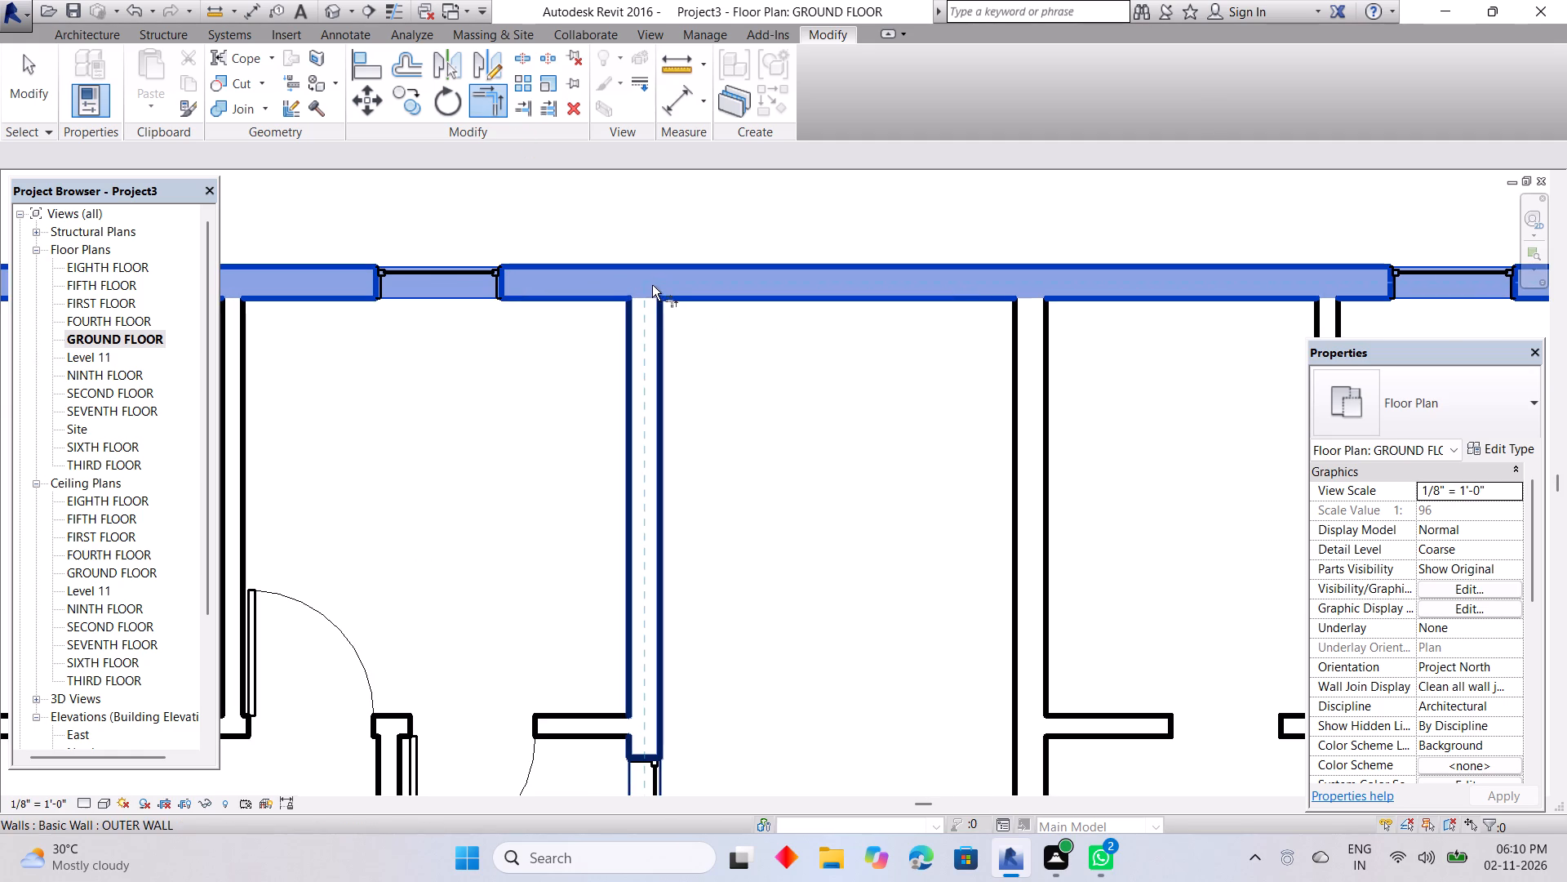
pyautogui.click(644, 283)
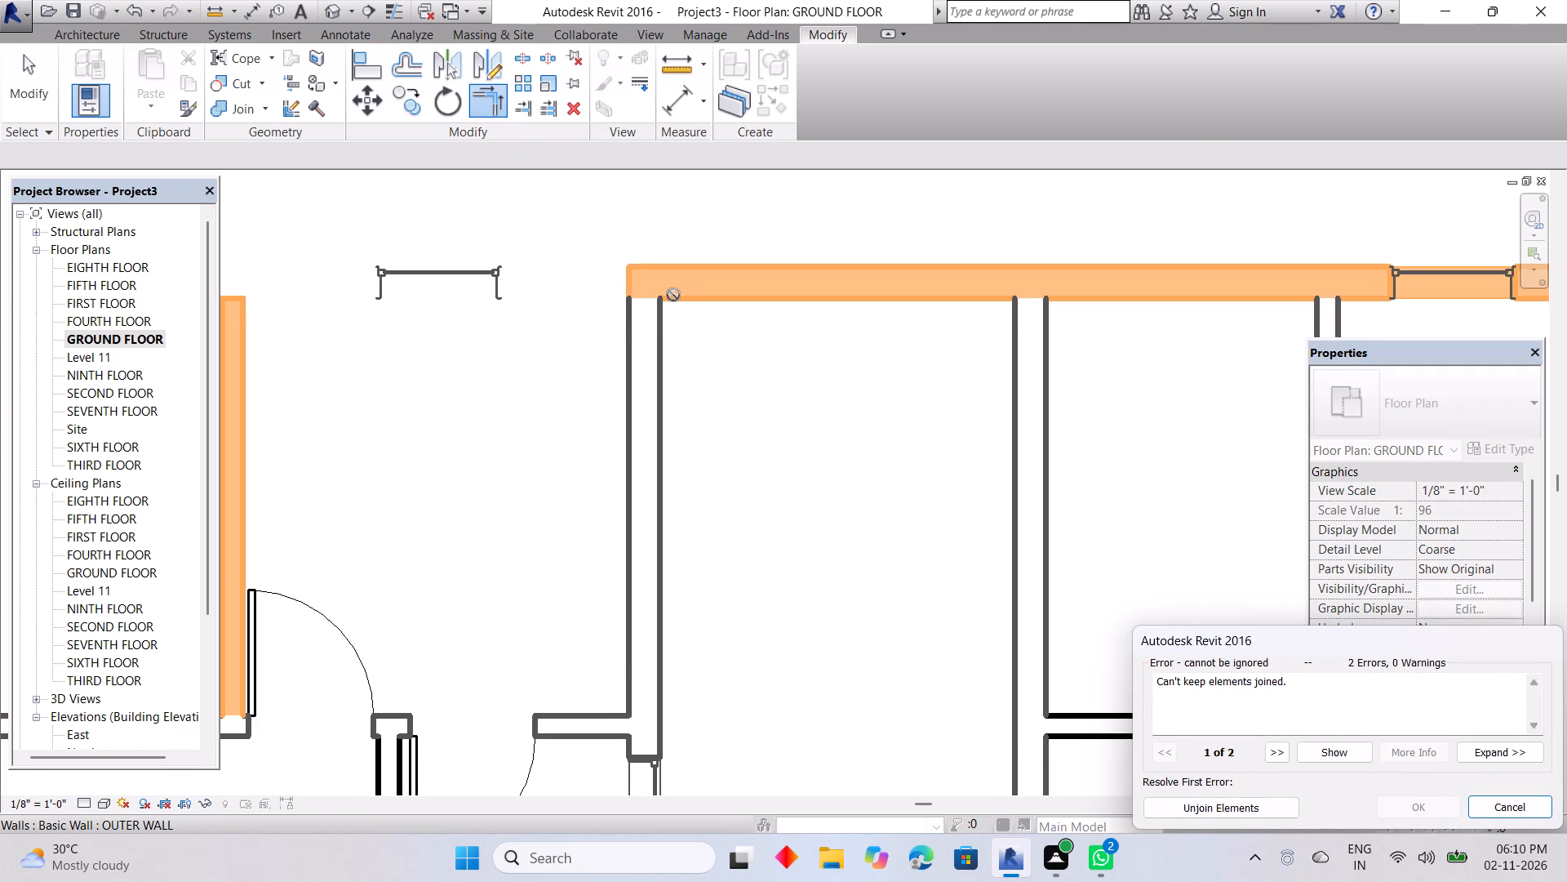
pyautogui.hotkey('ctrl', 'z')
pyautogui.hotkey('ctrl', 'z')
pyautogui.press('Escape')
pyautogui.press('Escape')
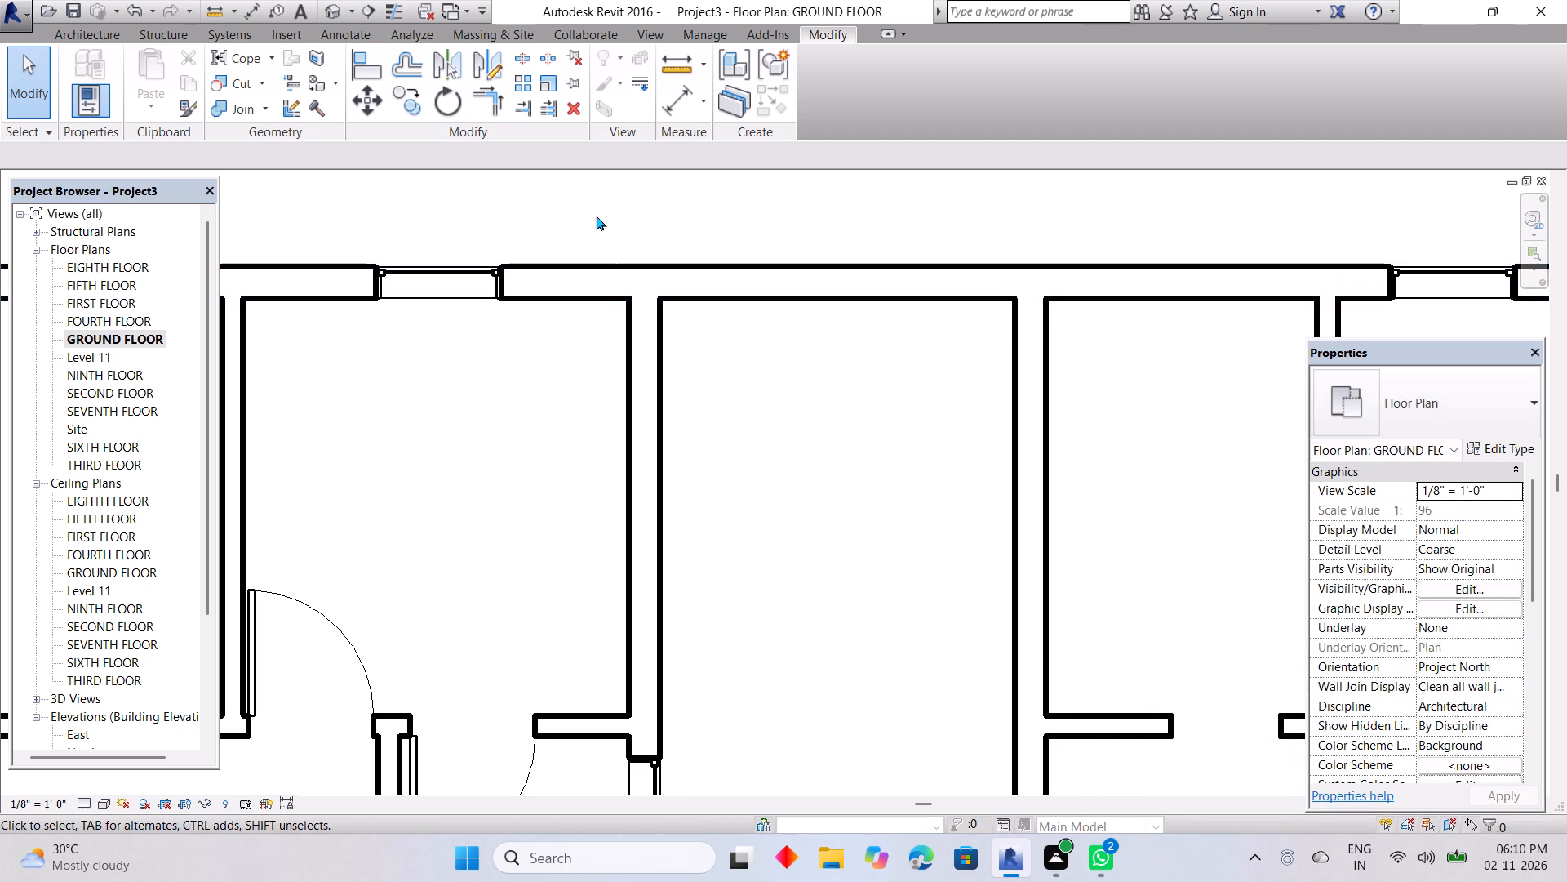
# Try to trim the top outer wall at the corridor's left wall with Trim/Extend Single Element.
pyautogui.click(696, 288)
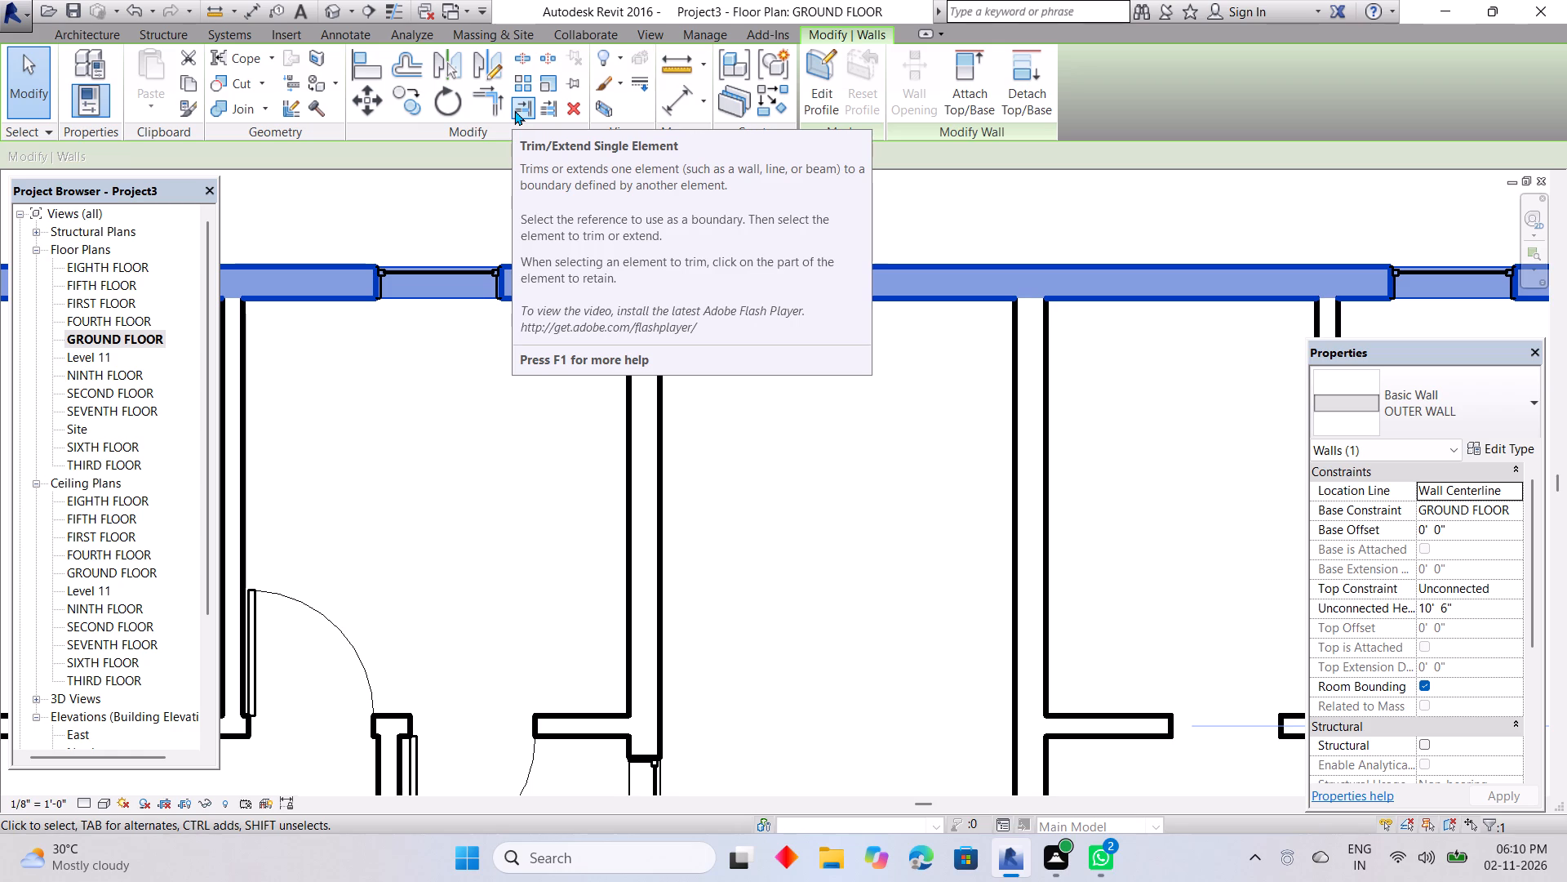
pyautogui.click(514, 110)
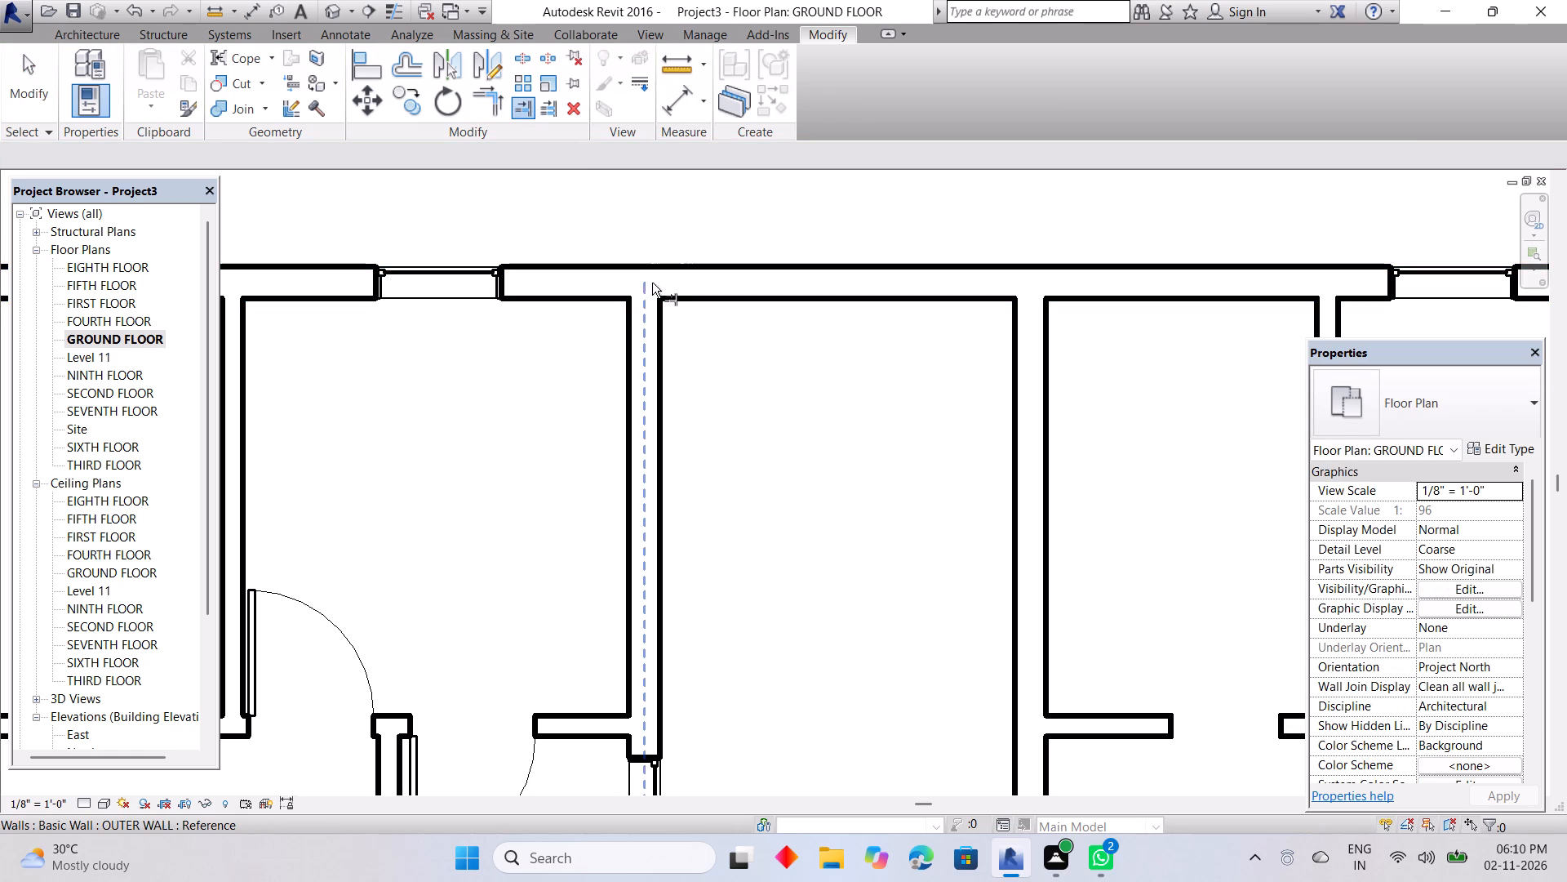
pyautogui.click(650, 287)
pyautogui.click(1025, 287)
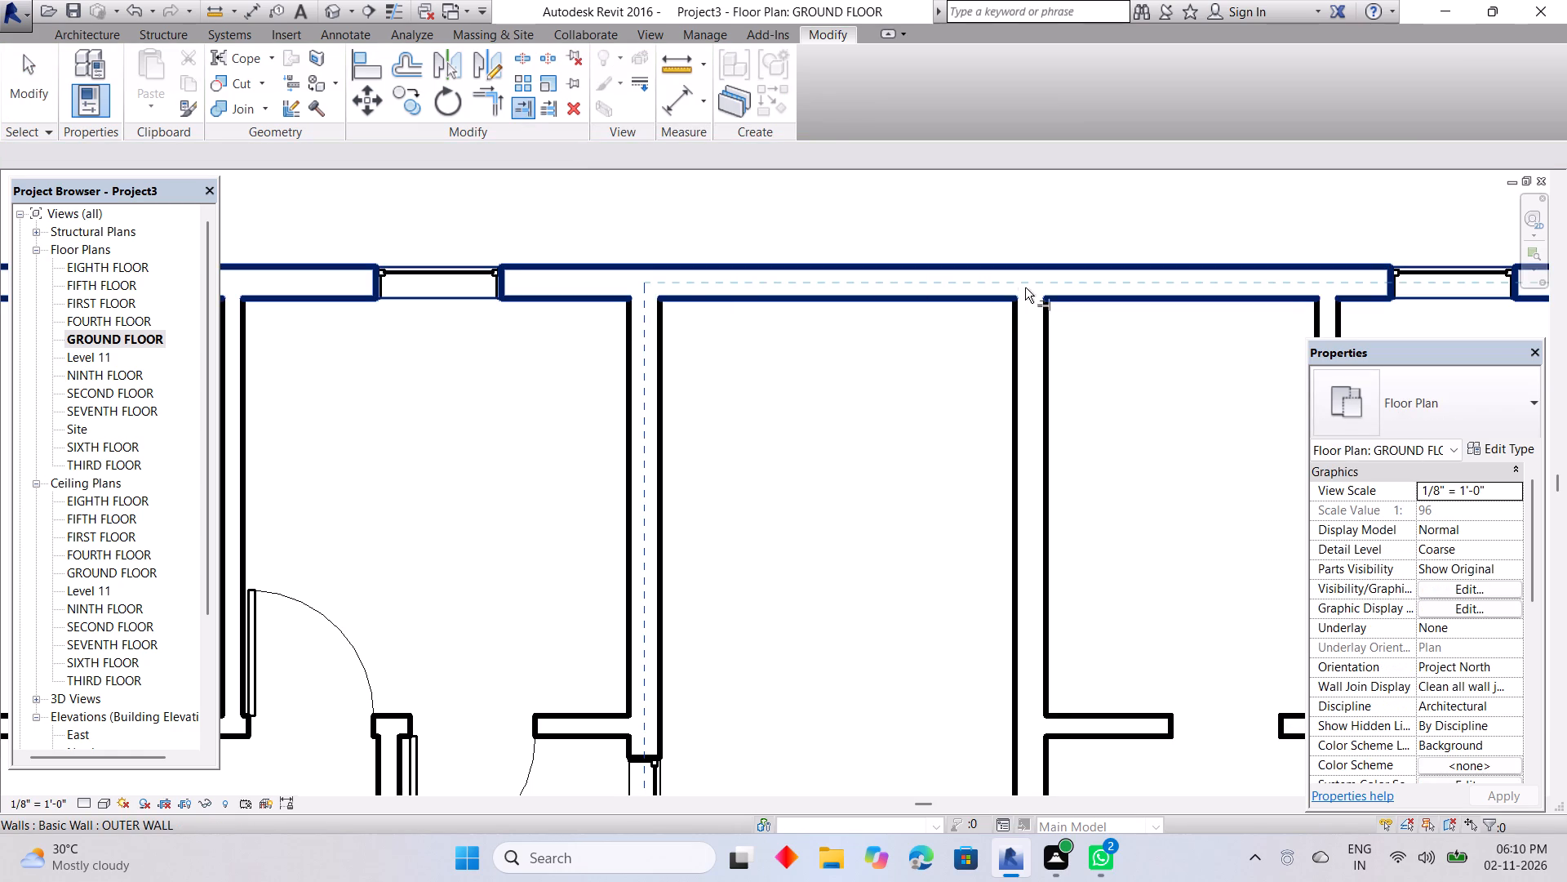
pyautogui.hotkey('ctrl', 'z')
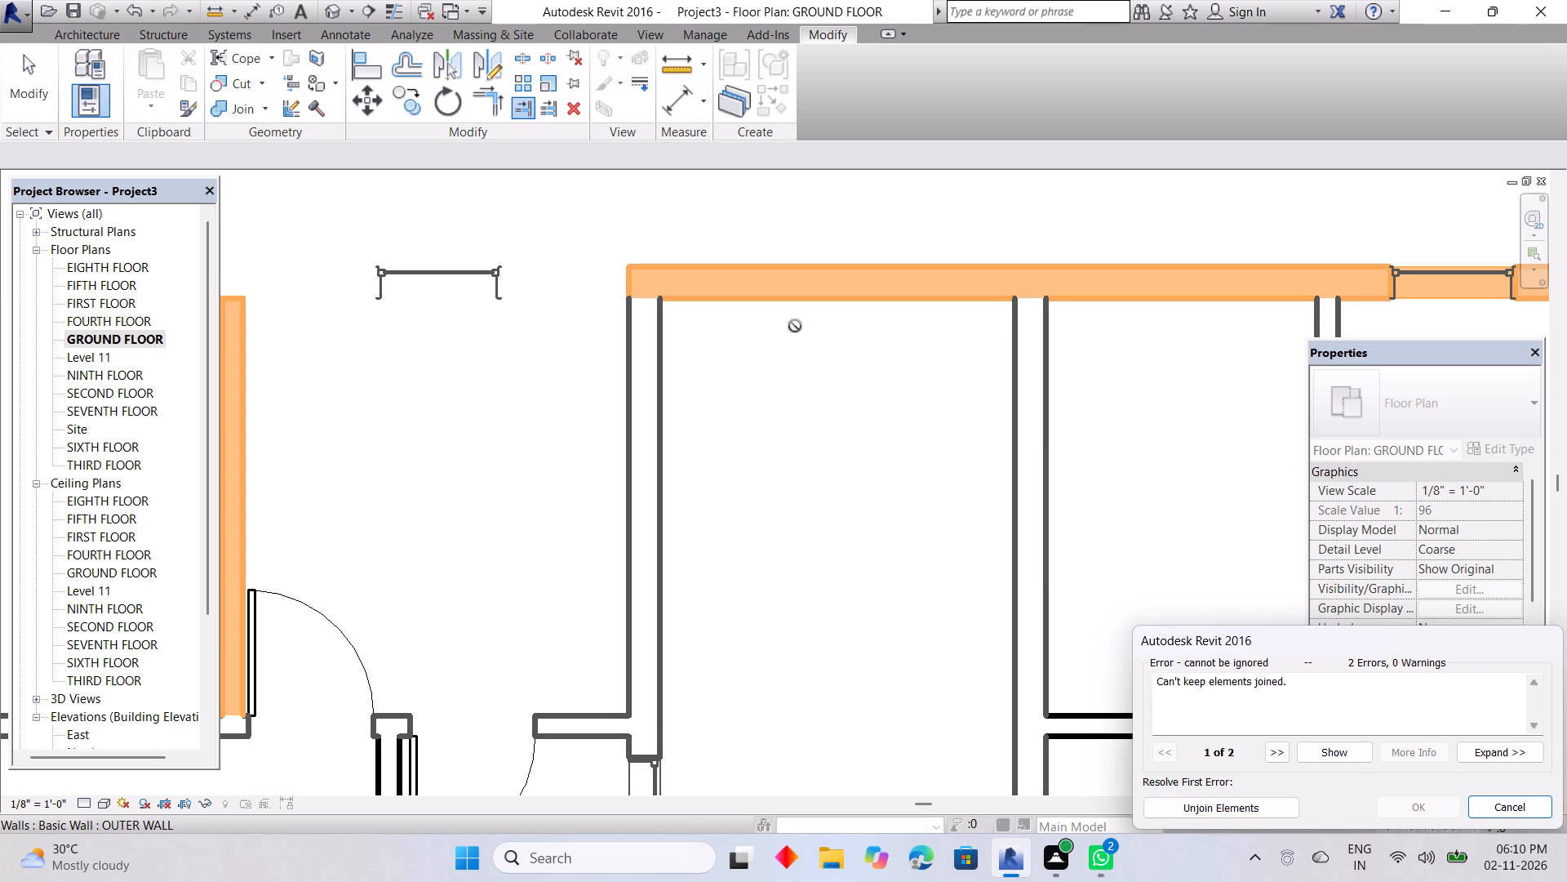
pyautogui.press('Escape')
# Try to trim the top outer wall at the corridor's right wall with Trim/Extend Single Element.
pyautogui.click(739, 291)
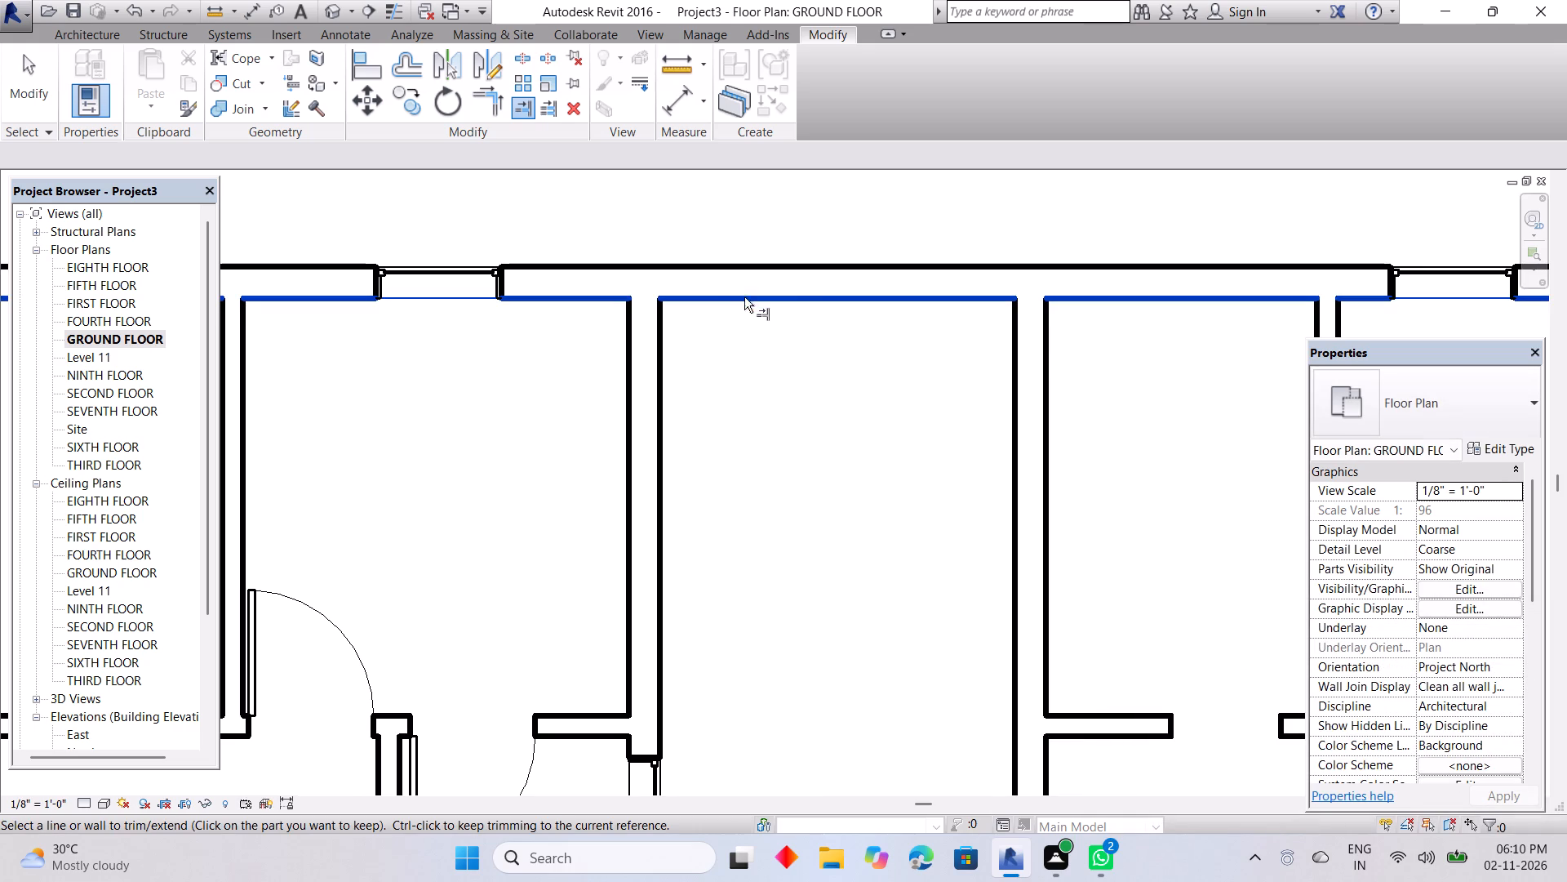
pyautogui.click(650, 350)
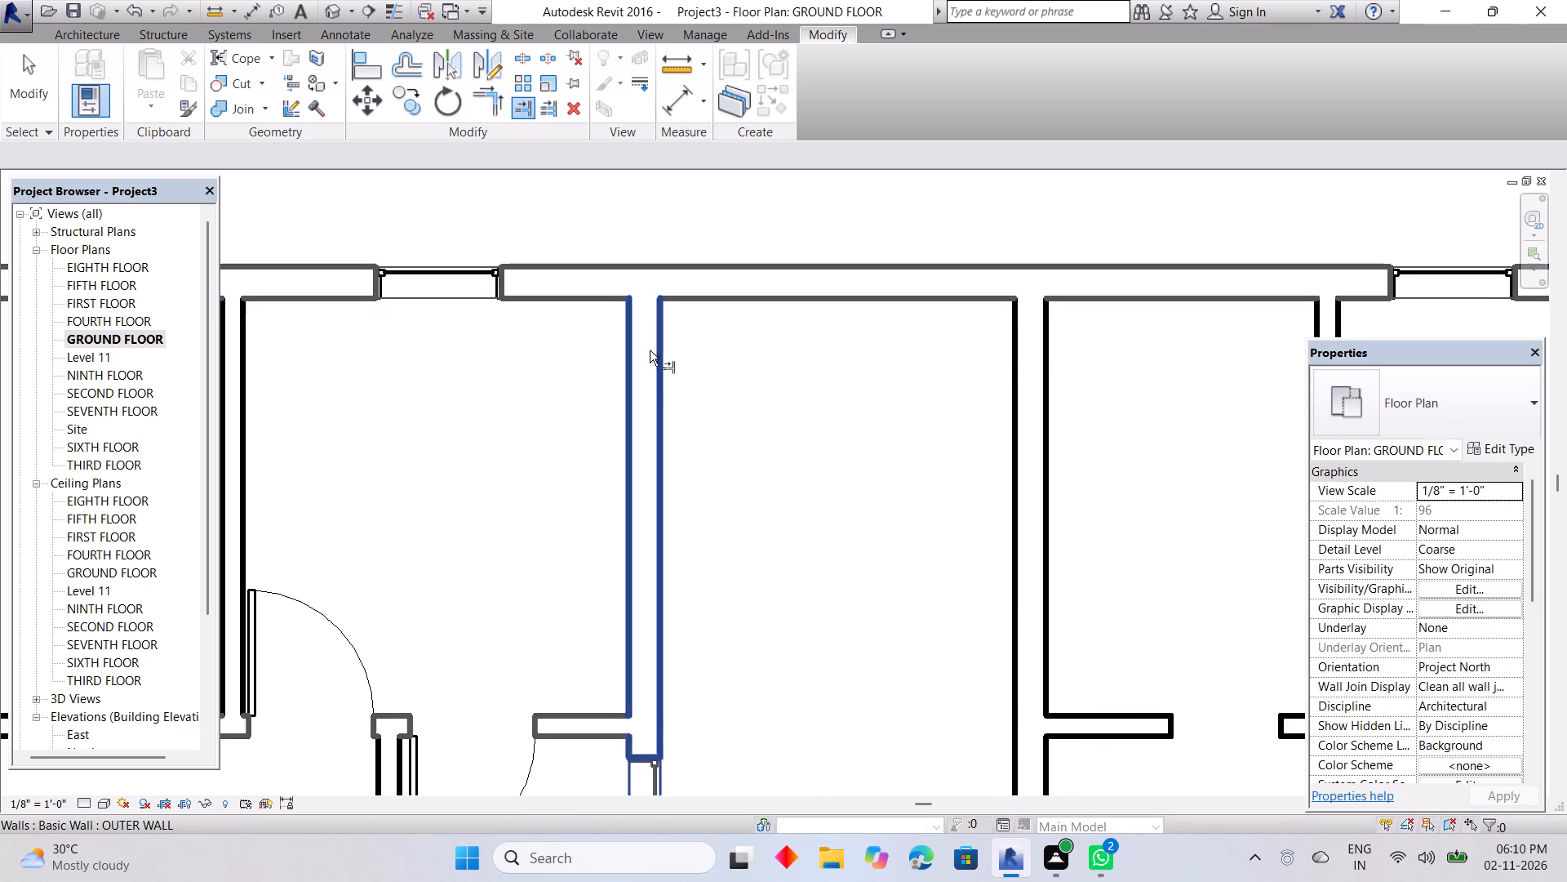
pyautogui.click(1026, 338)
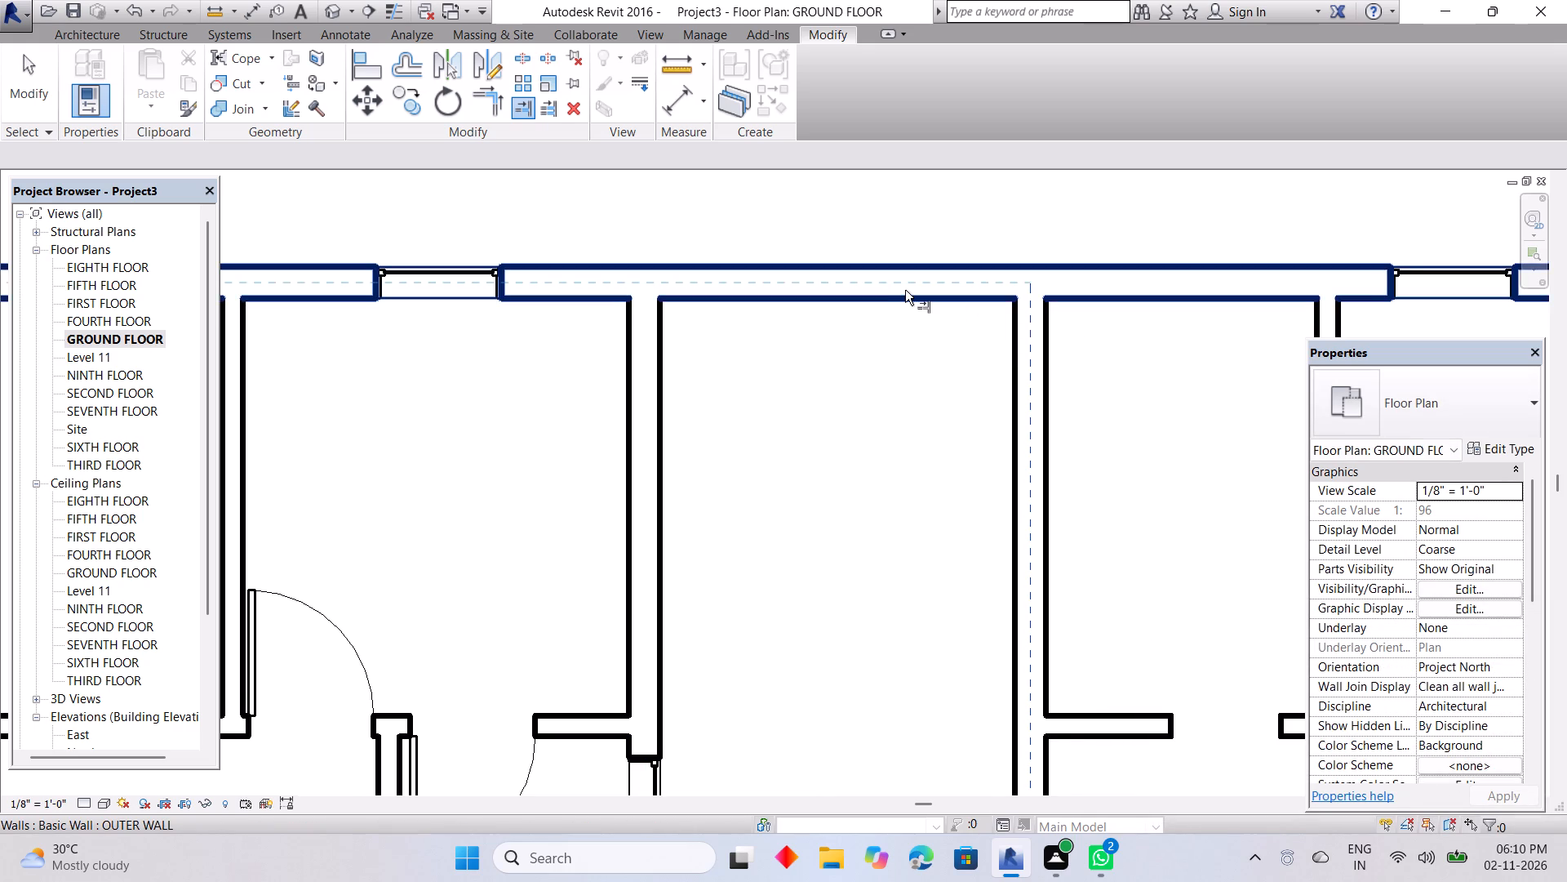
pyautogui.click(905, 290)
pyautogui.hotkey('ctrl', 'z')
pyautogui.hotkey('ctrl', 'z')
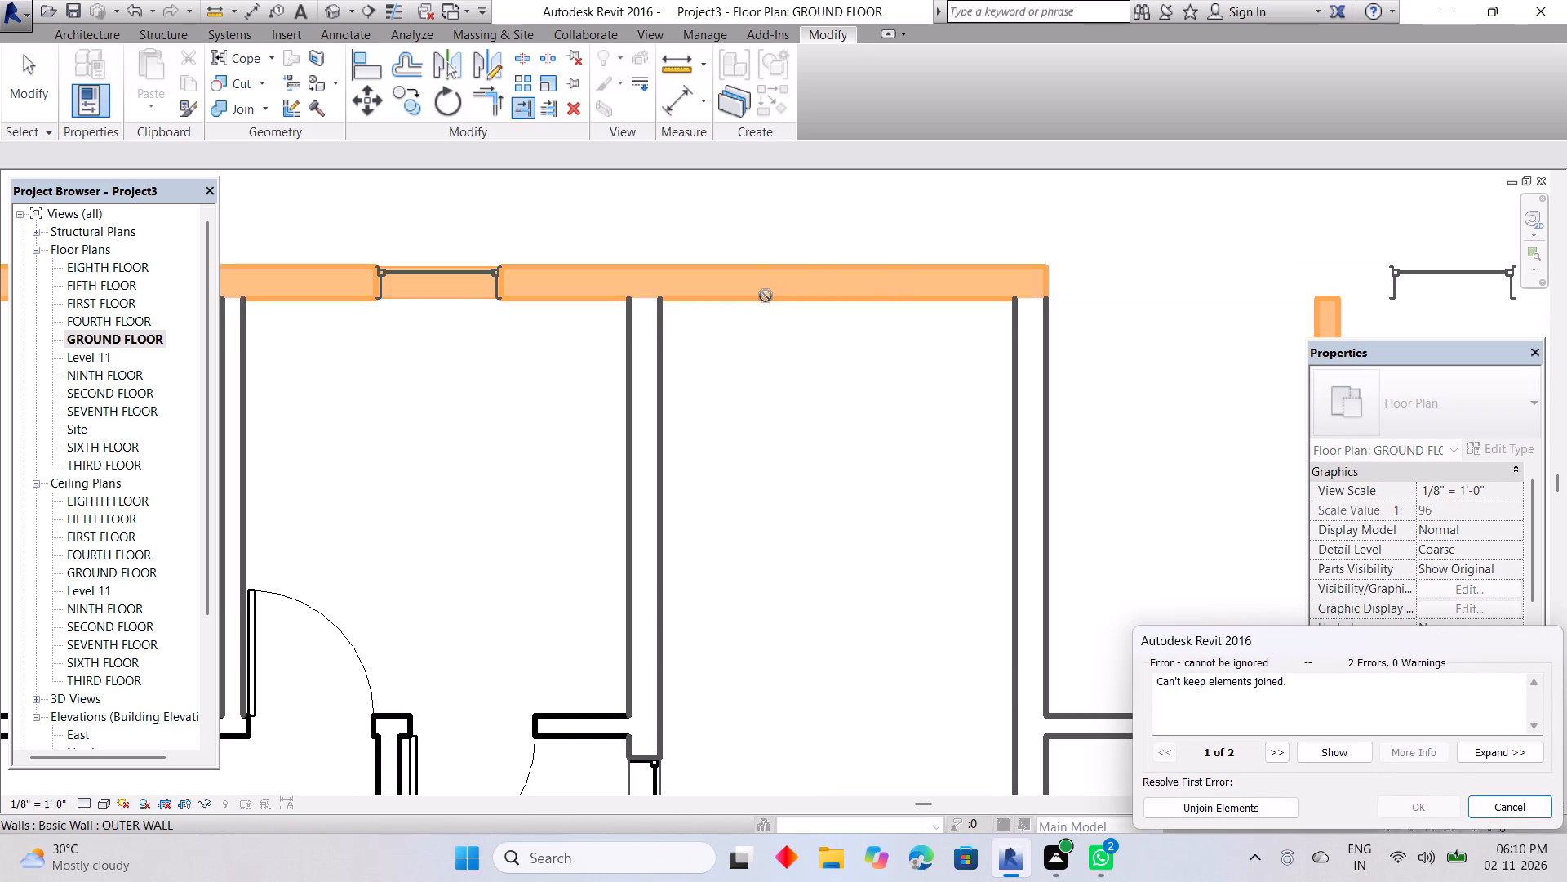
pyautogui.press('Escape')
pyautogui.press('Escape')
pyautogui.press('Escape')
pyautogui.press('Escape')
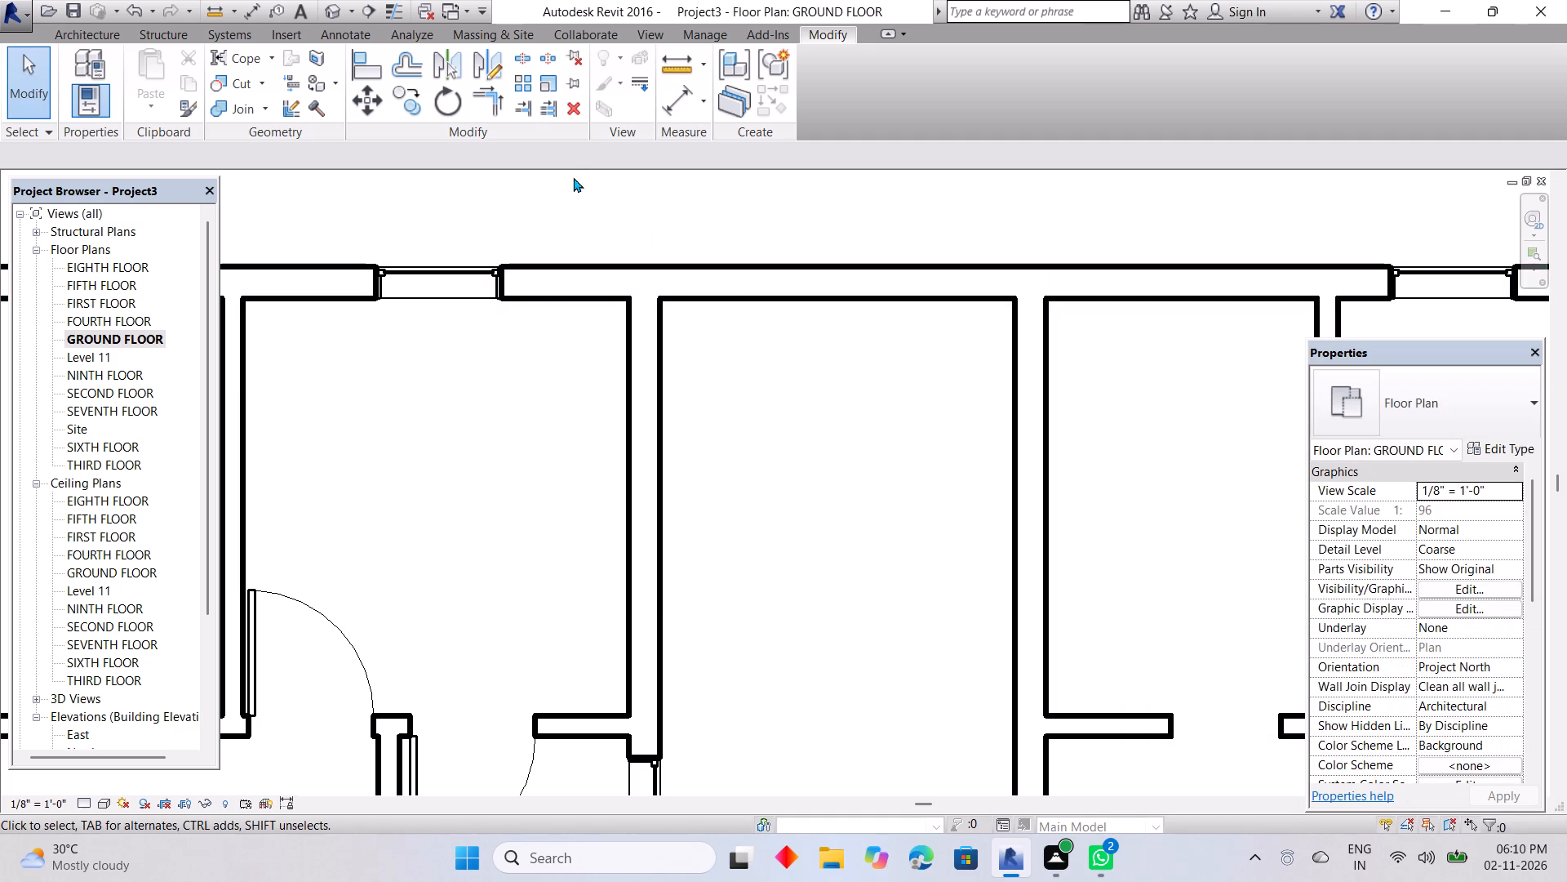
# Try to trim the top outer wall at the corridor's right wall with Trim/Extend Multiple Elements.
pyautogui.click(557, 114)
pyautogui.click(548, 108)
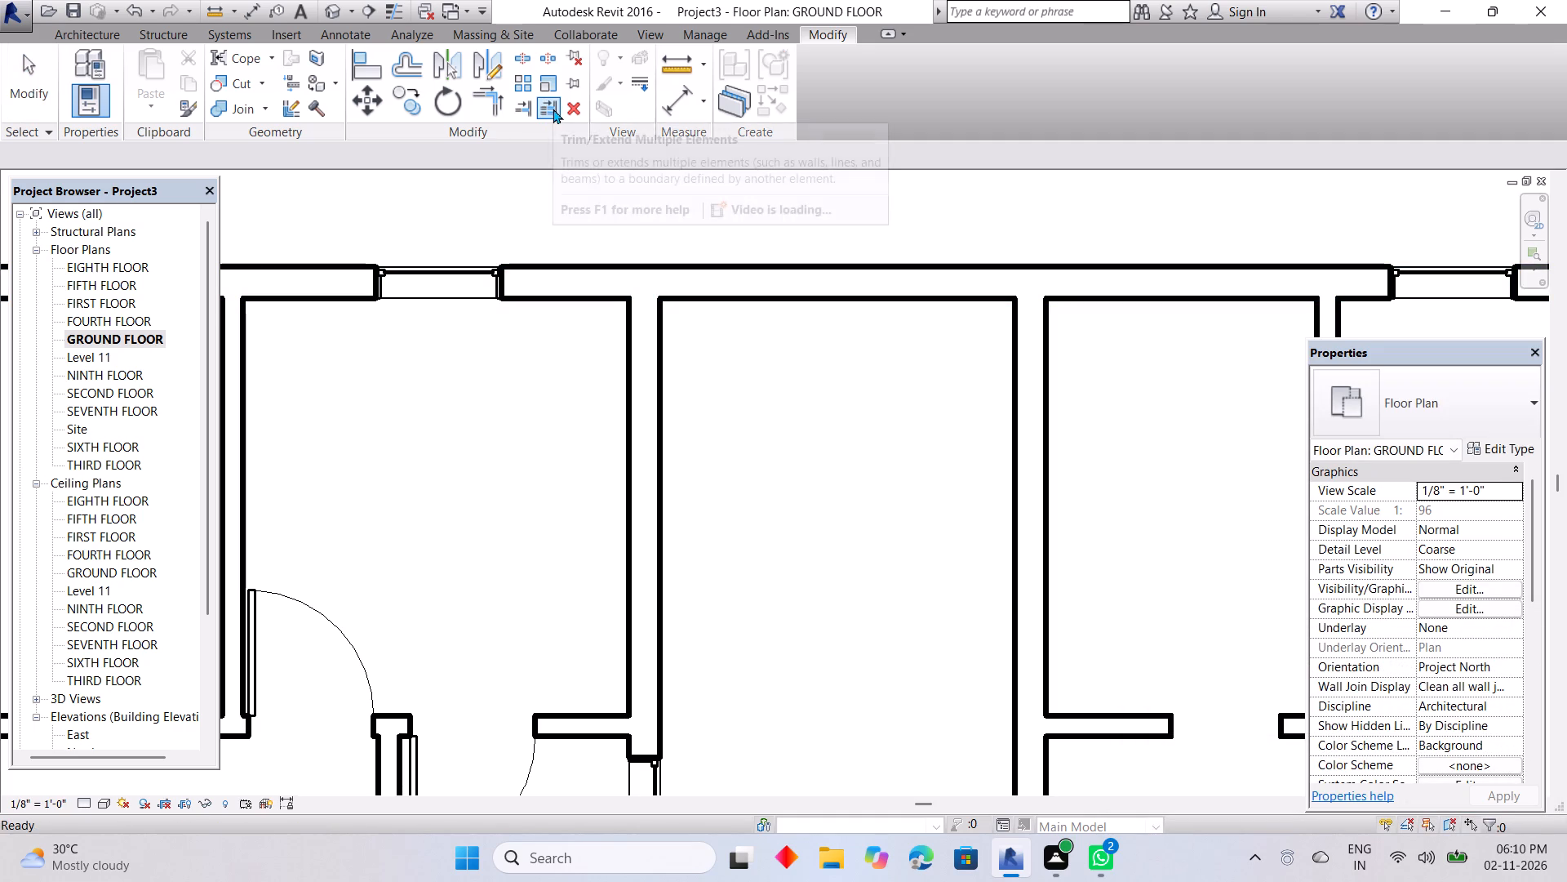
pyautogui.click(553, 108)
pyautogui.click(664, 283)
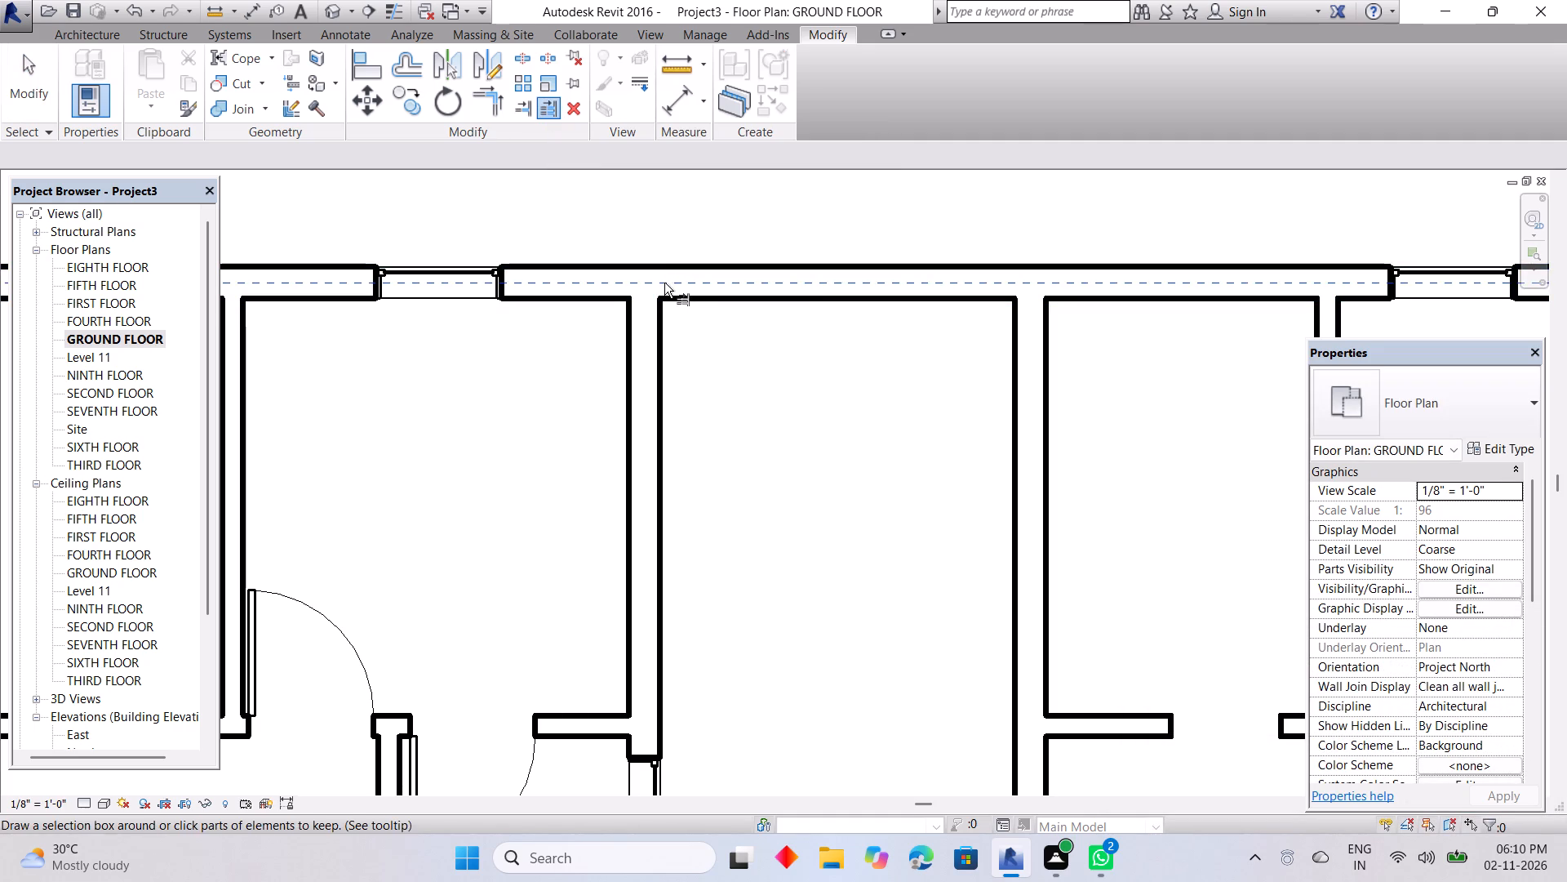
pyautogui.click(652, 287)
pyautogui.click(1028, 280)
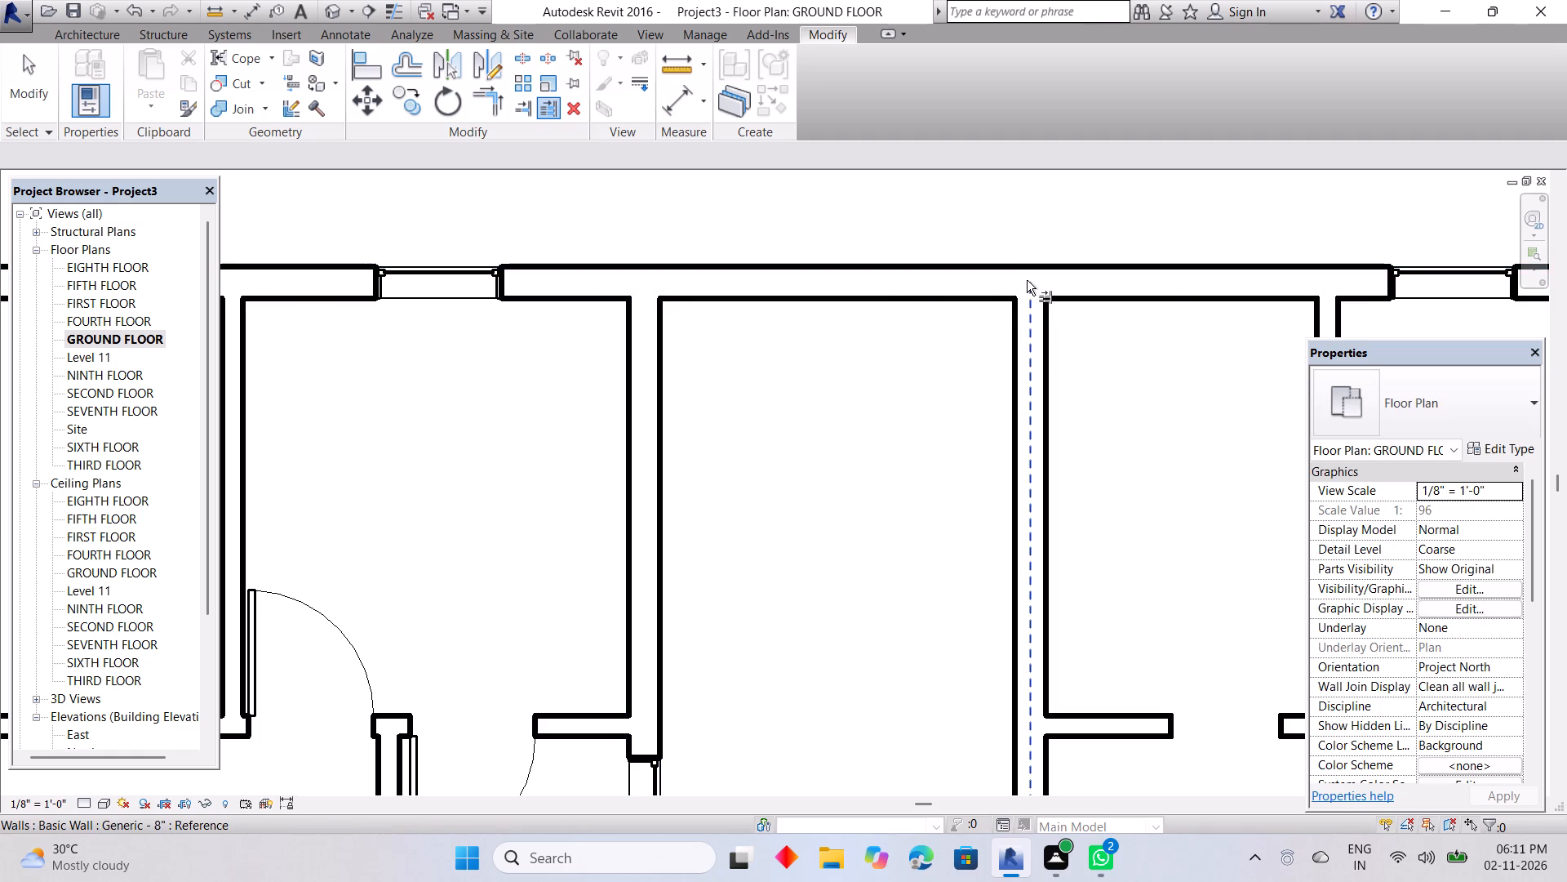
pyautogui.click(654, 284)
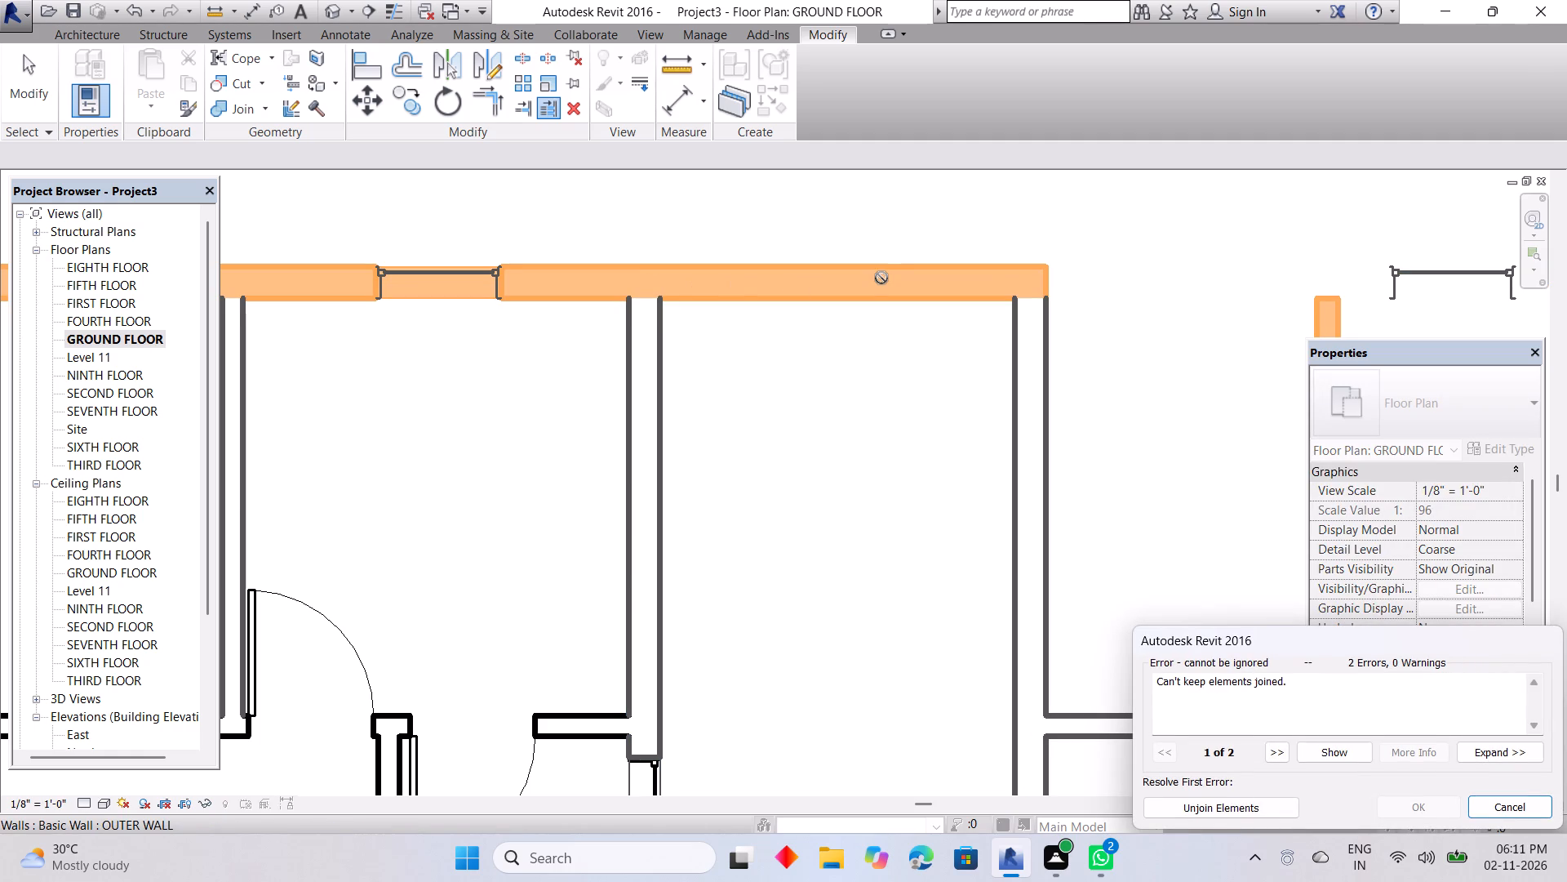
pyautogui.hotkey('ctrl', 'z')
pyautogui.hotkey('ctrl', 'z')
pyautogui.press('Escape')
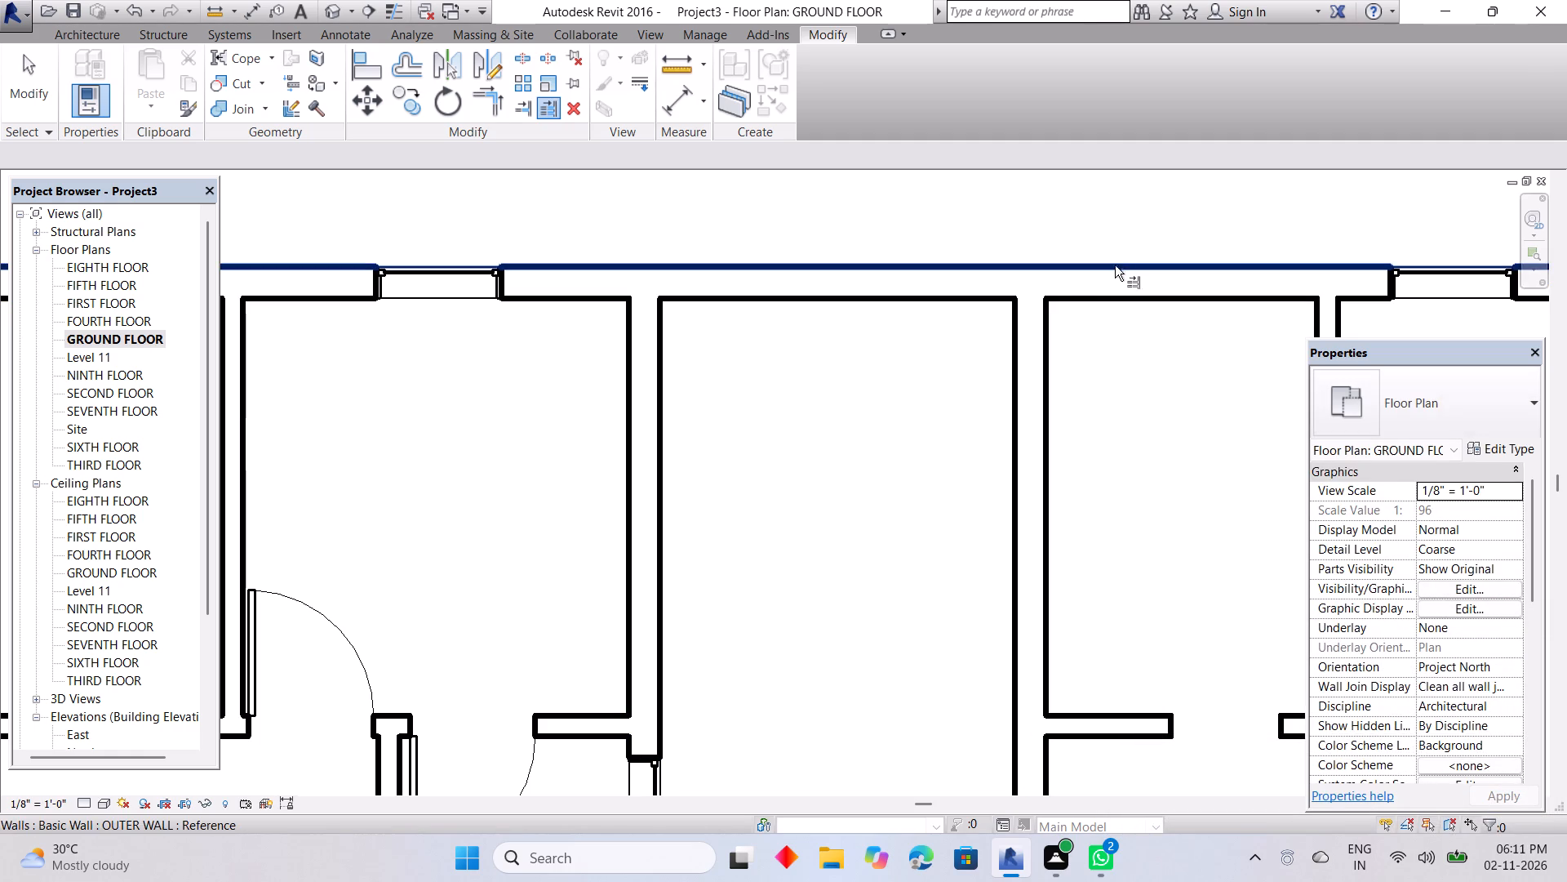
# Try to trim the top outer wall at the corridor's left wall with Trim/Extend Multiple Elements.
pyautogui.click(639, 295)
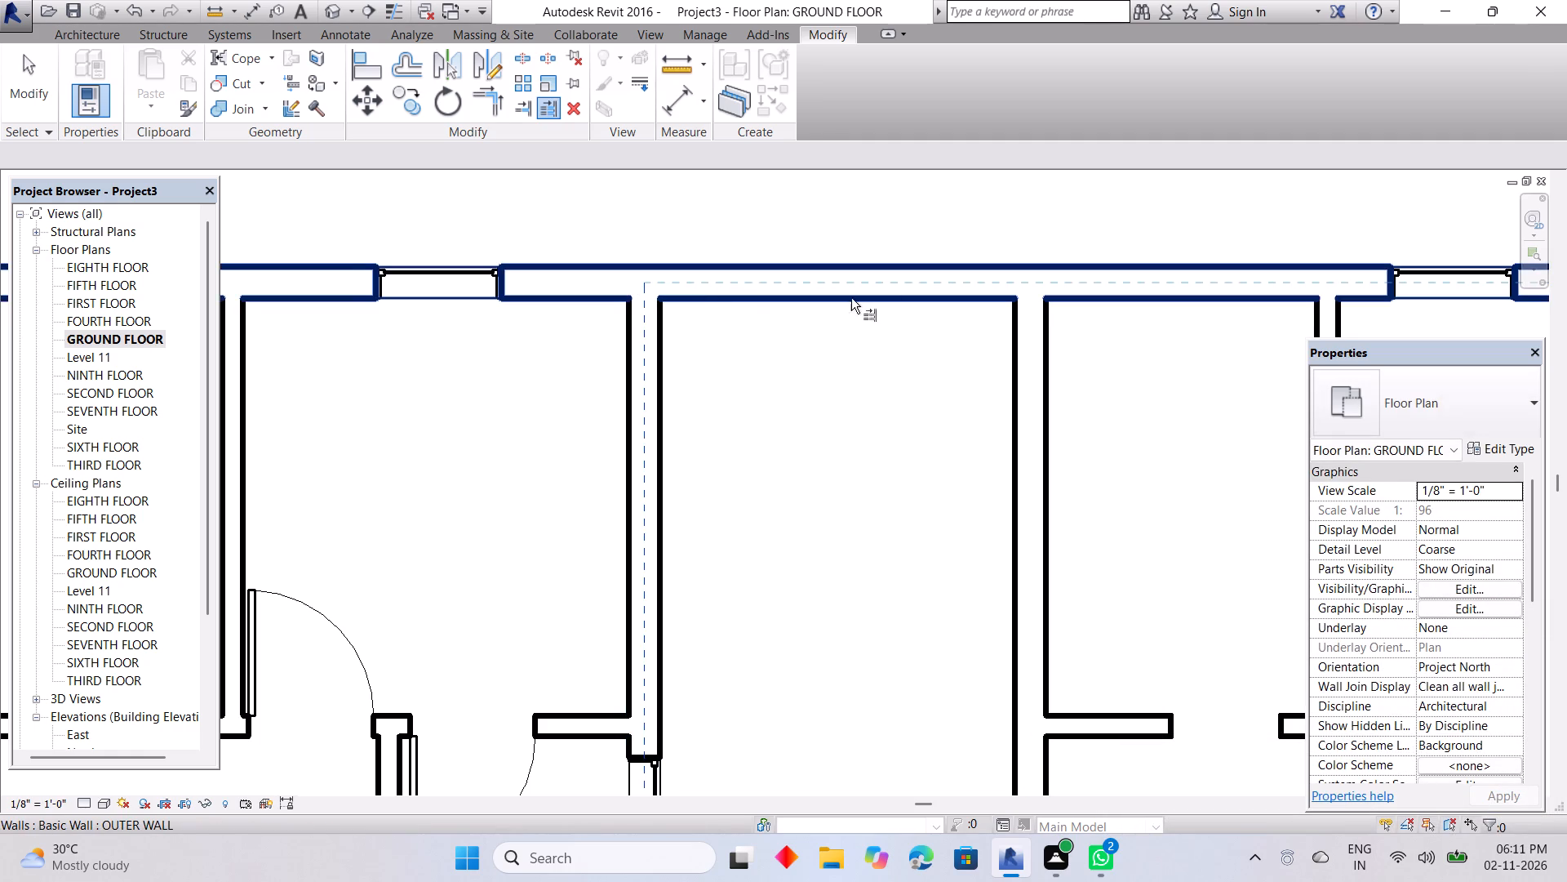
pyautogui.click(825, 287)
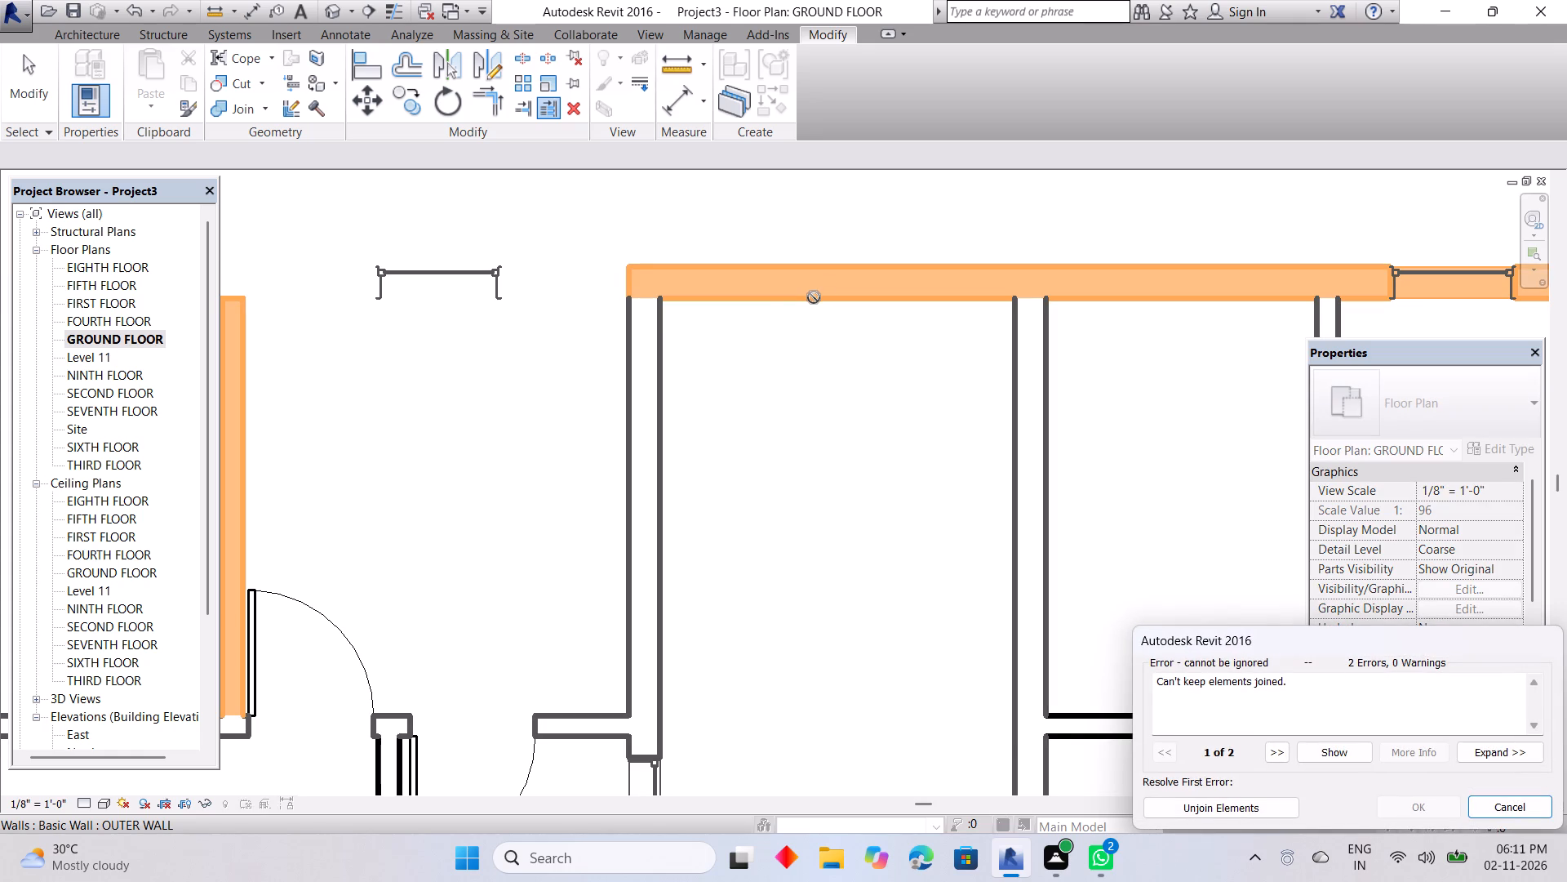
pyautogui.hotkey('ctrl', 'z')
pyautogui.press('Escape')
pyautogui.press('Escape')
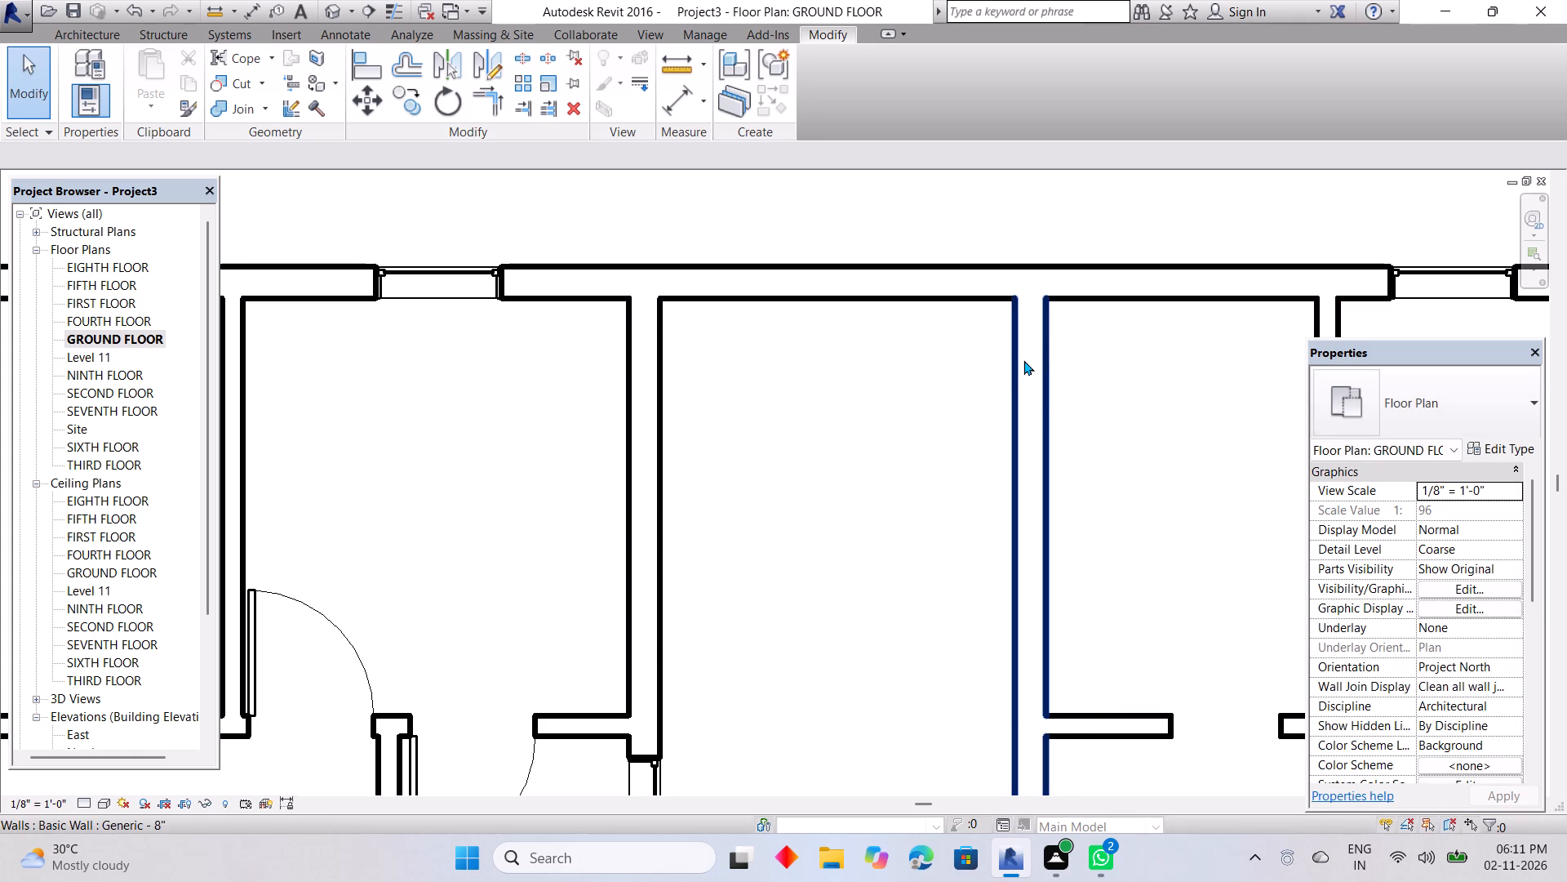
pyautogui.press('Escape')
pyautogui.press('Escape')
# Delete the top outer wall that closes the corridor's end and the two end units, together with its windows.
pyautogui.scroll(-6, 740, 336)
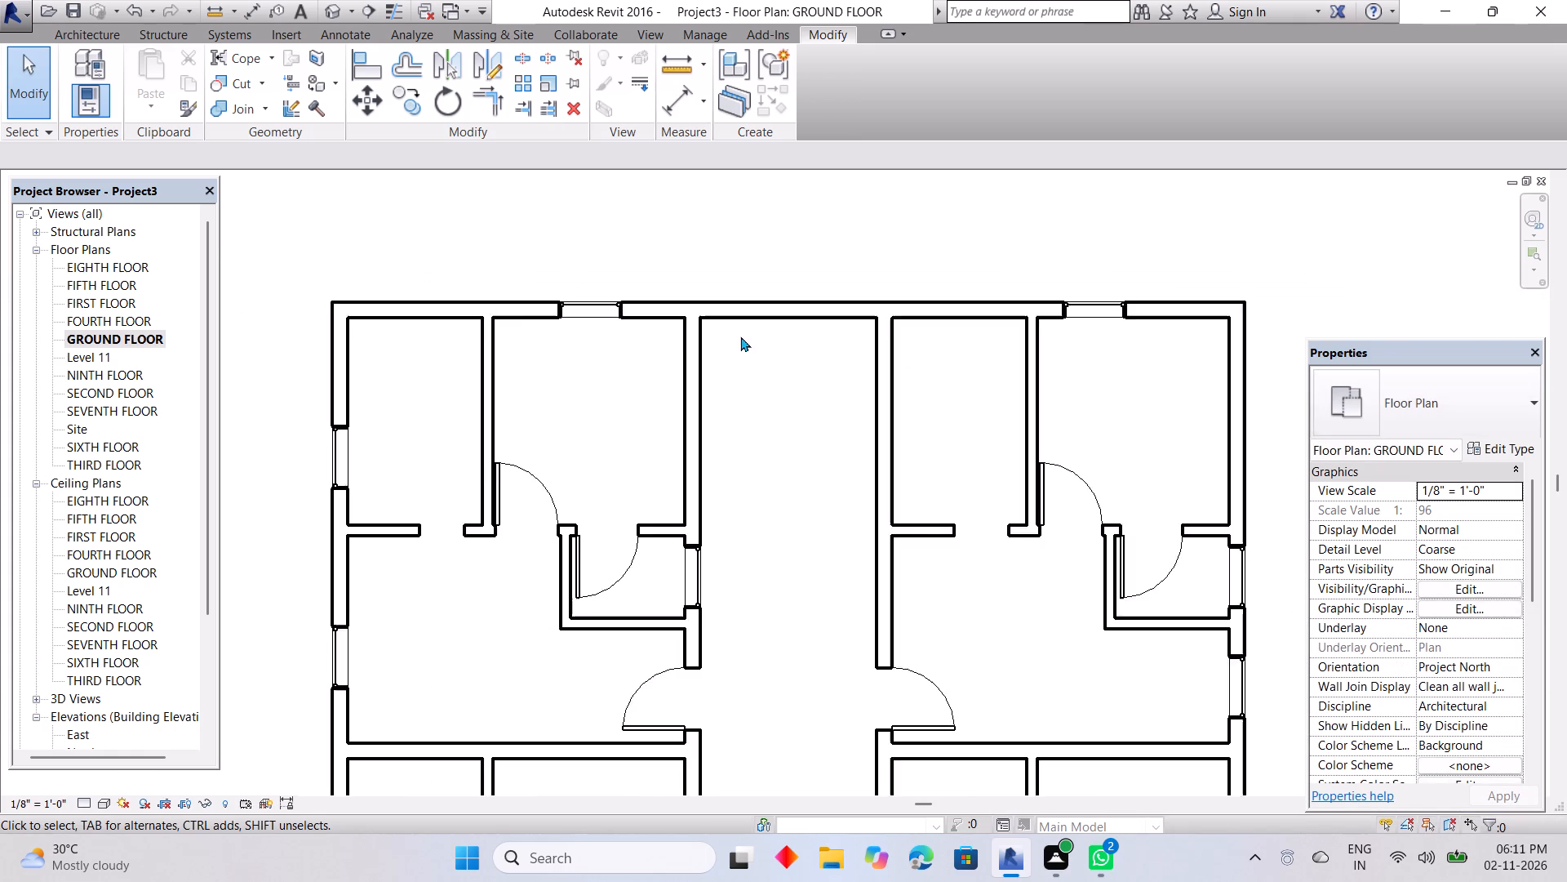
pyautogui.click(759, 315)
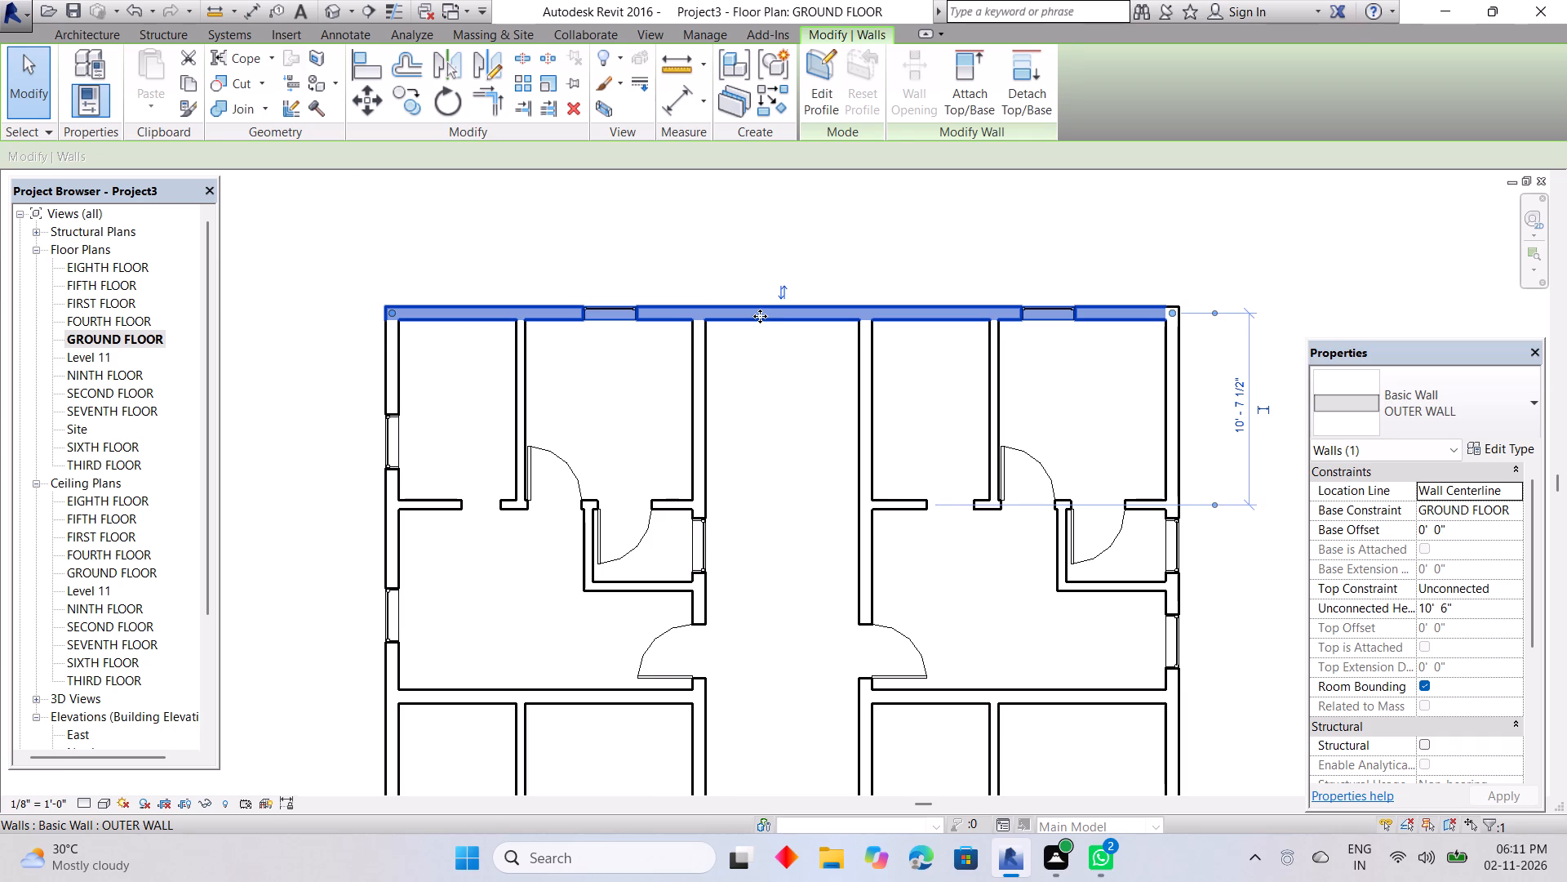
pyautogui.press('Delete')
pyautogui.scroll(-6, 761, 322)
pyautogui.moveTo(775, 395); pyautogui.dragTo(762, 315, button='middle')
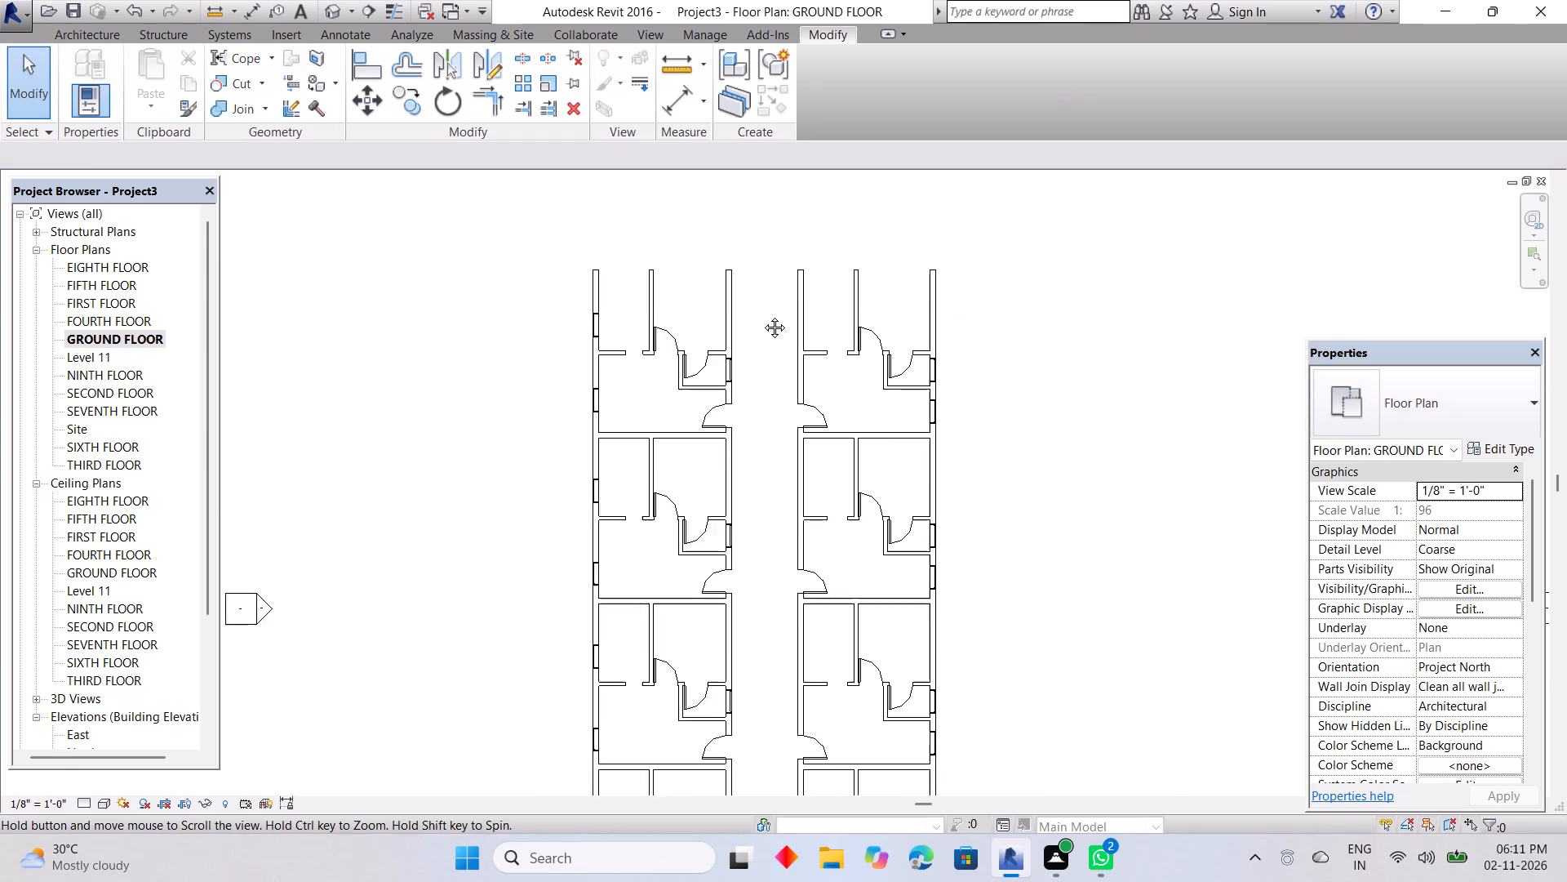
# Delete the bottom outer wall that closes the open hall below the units.
pyautogui.moveTo(762, 315); pyautogui.dragTo(754, 186, button='middle')
pyautogui.scroll(-4, 726, 700)
pyautogui.moveTo(727, 693); pyautogui.dragTo(718, 412, button='middle')
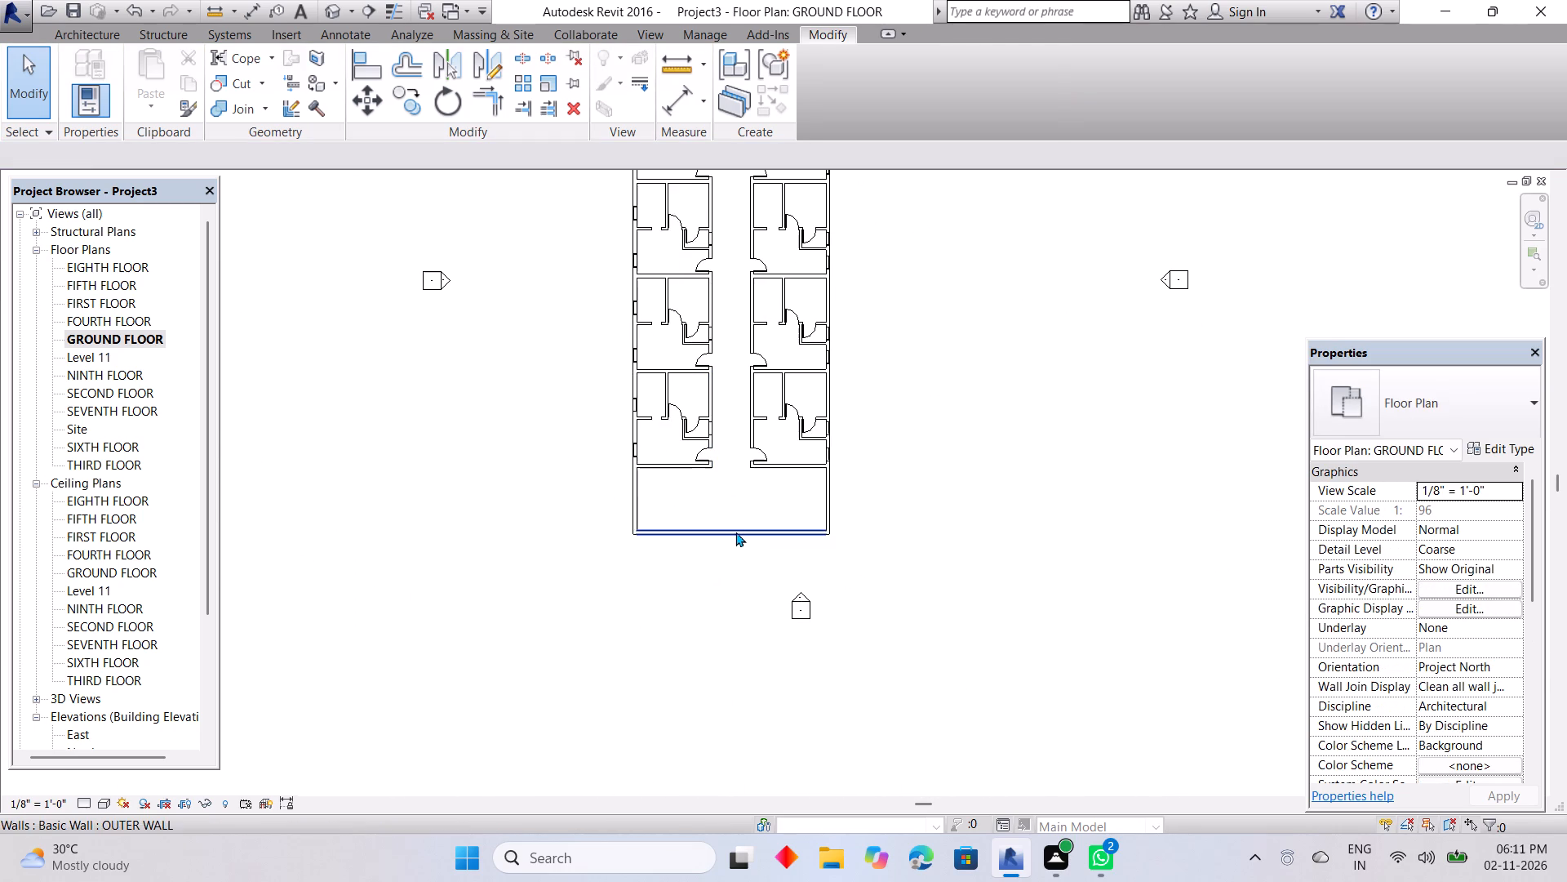
pyautogui.click(735, 534)
pyautogui.press('Delete')
# Move the entire right-hand row of units horizontally toward the left-hand row, narrowing the central corridor.
pyautogui.moveTo(726, 473); pyautogui.dragTo(751, 664, button='middle')
pyautogui.scroll(-1, 724, 474)
pyautogui.moveTo(760, 319); pyautogui.dragTo(877, 382)
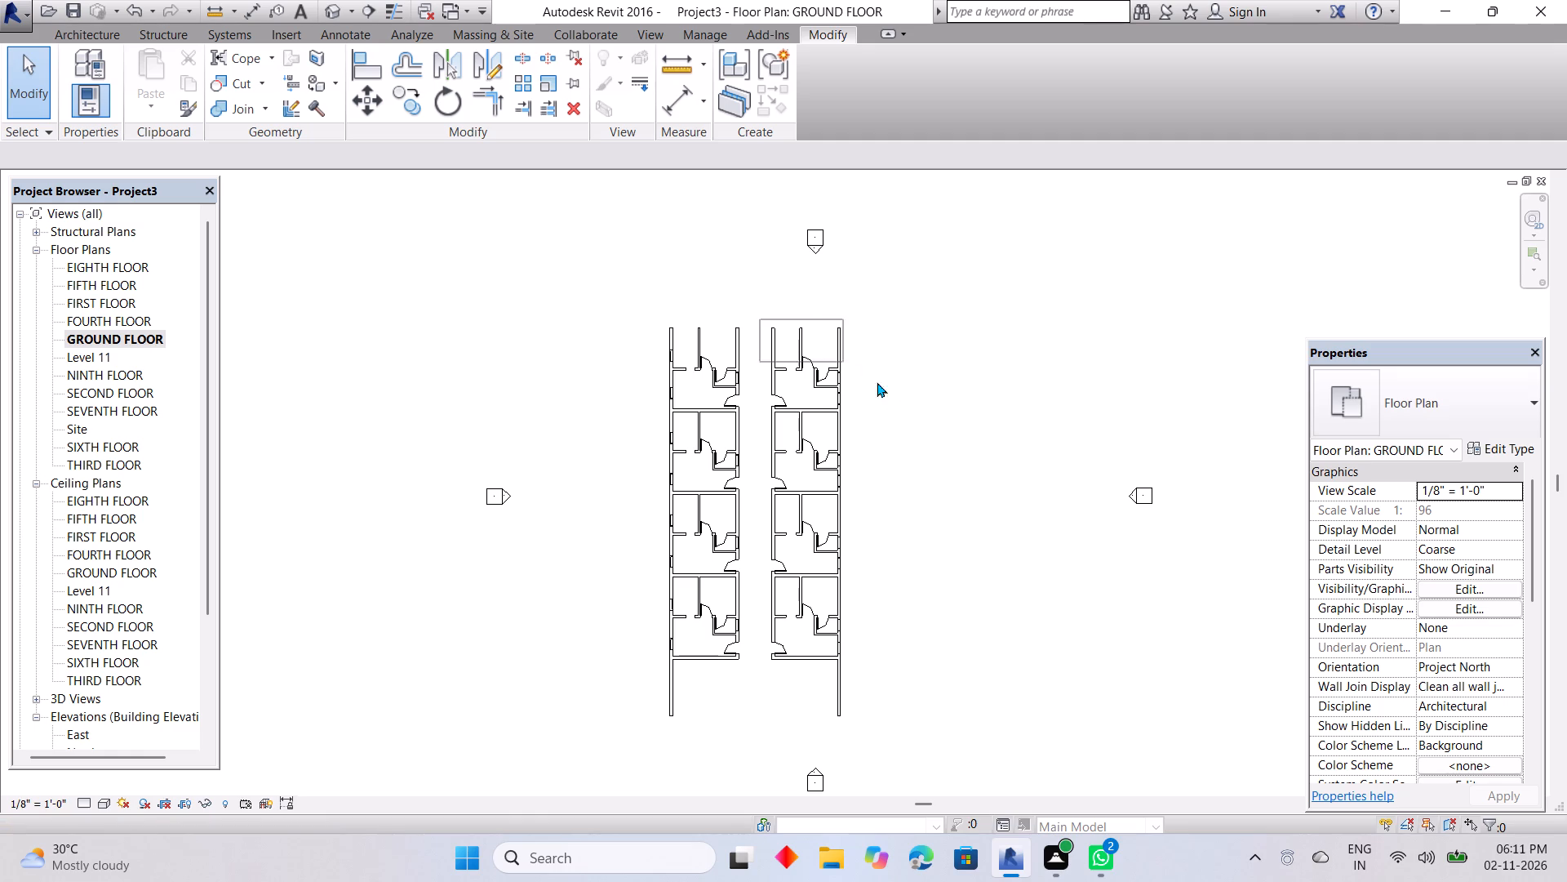
pyautogui.moveTo(877, 382); pyautogui.dragTo(942, 720)
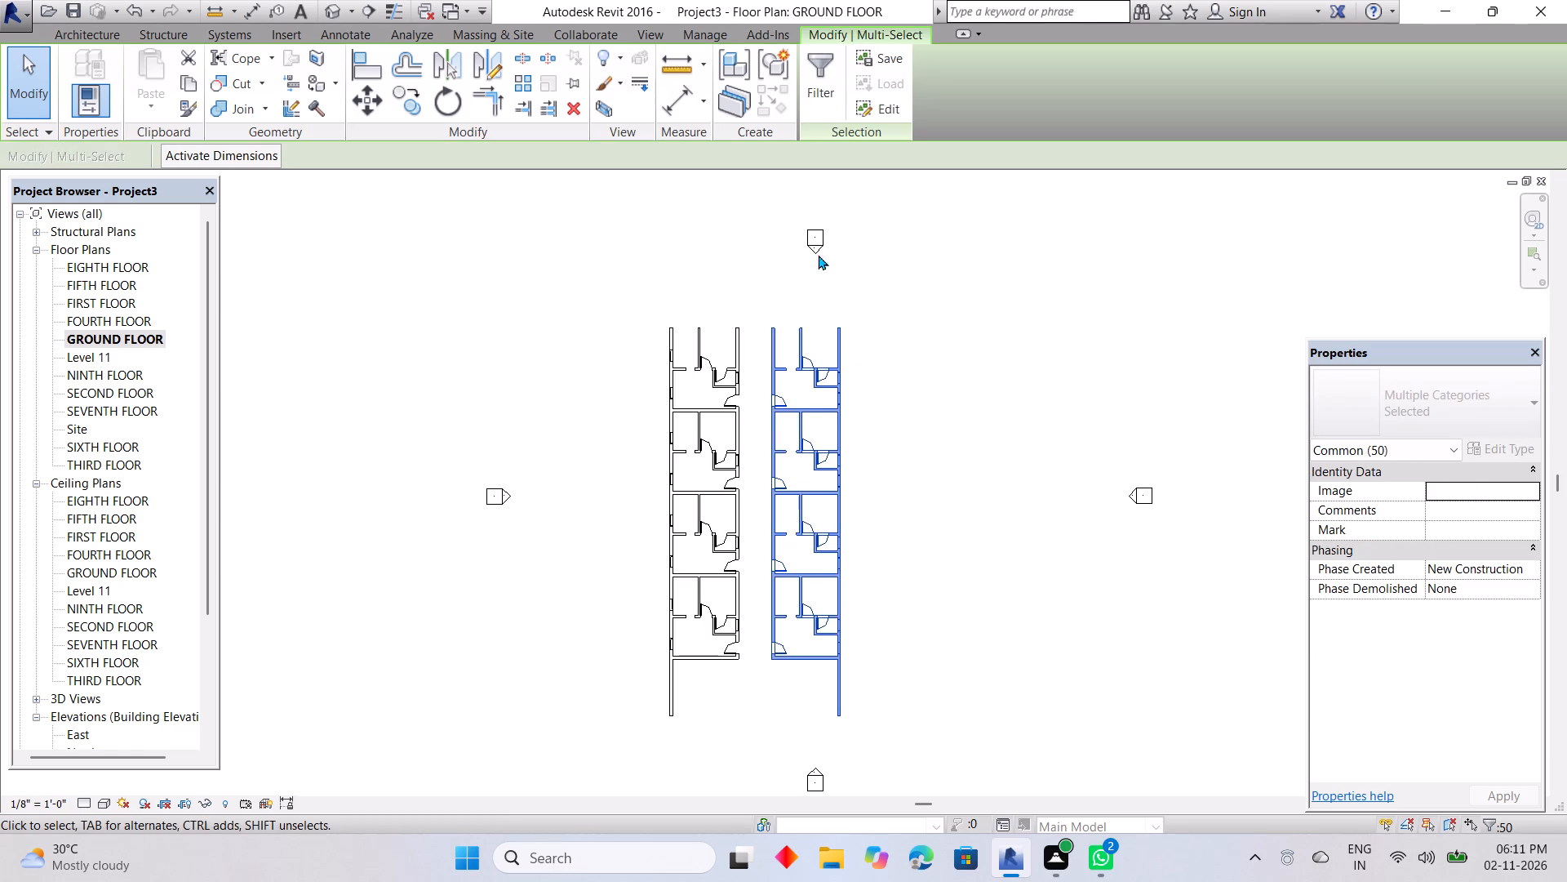
pyautogui.click(376, 104)
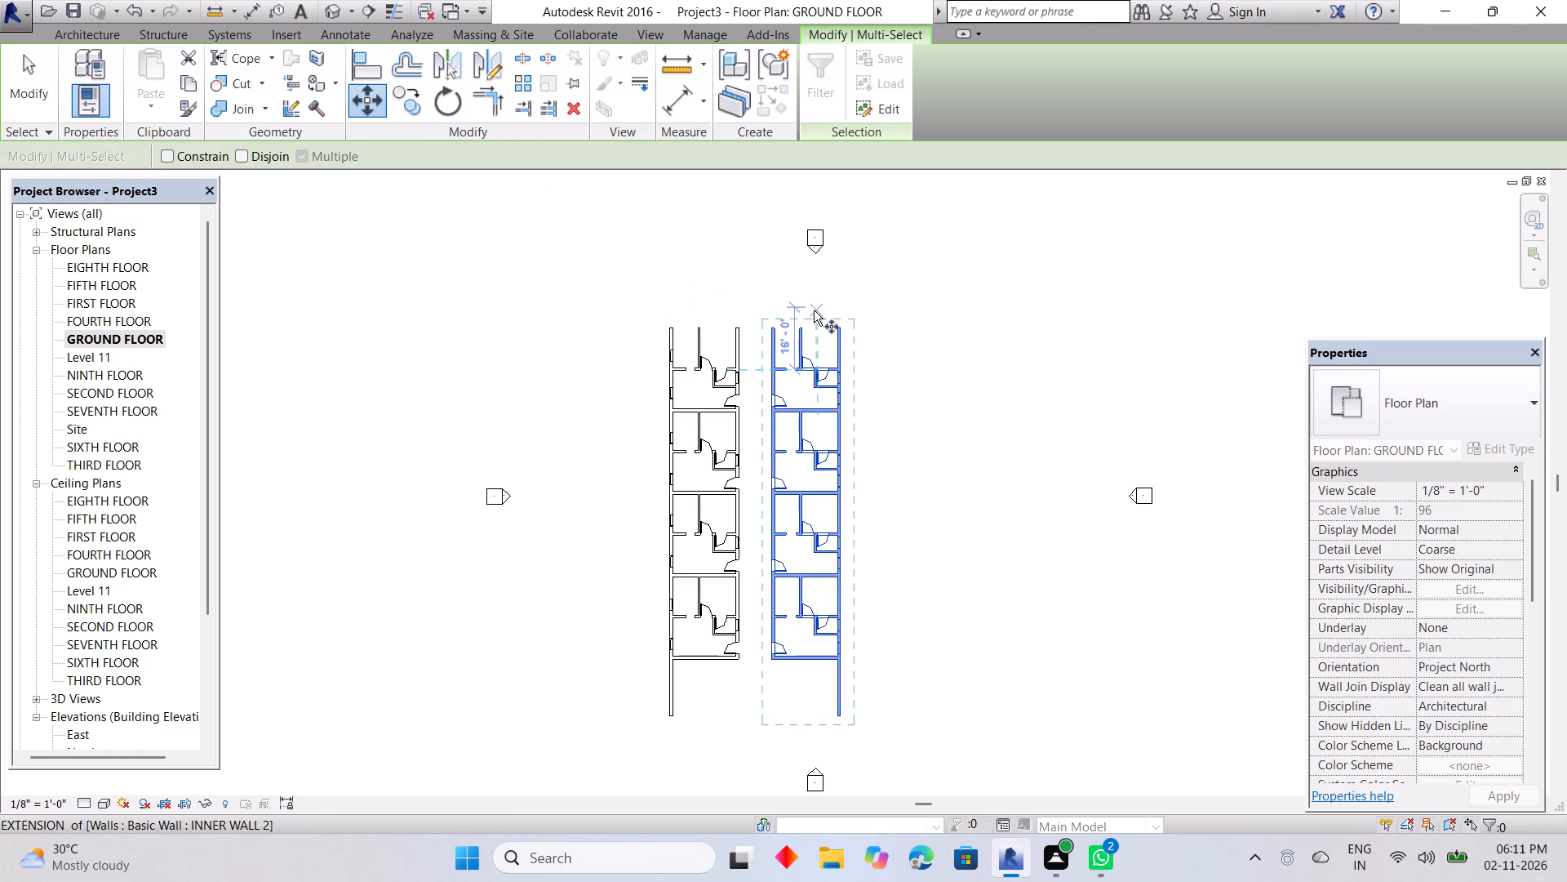
pyautogui.scroll(7, 766, 318)
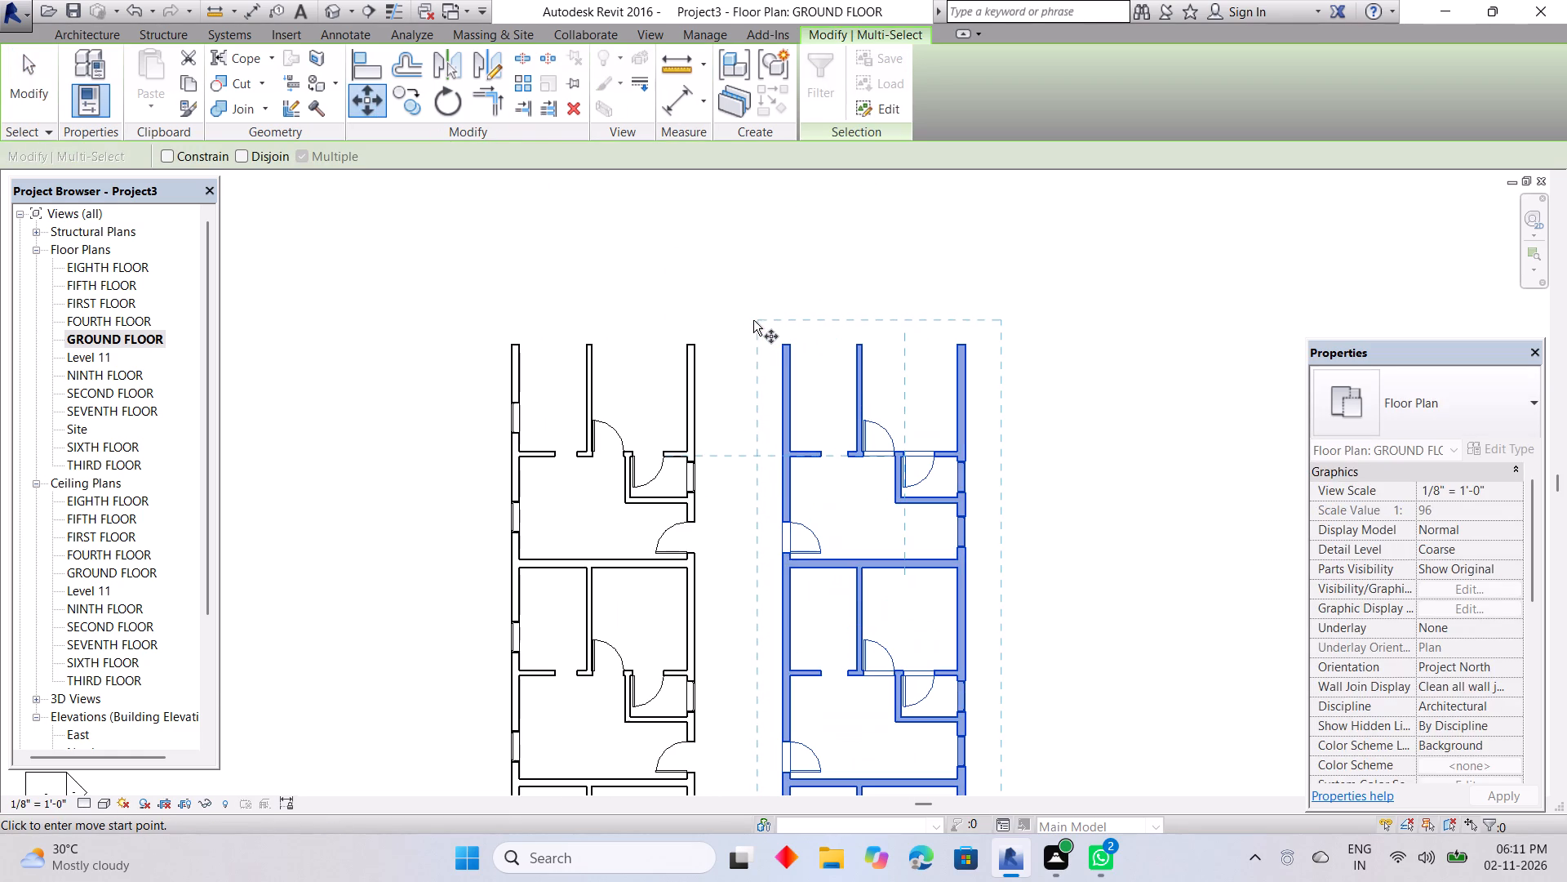
pyautogui.moveTo(754, 322); pyautogui.dragTo(739, 322)
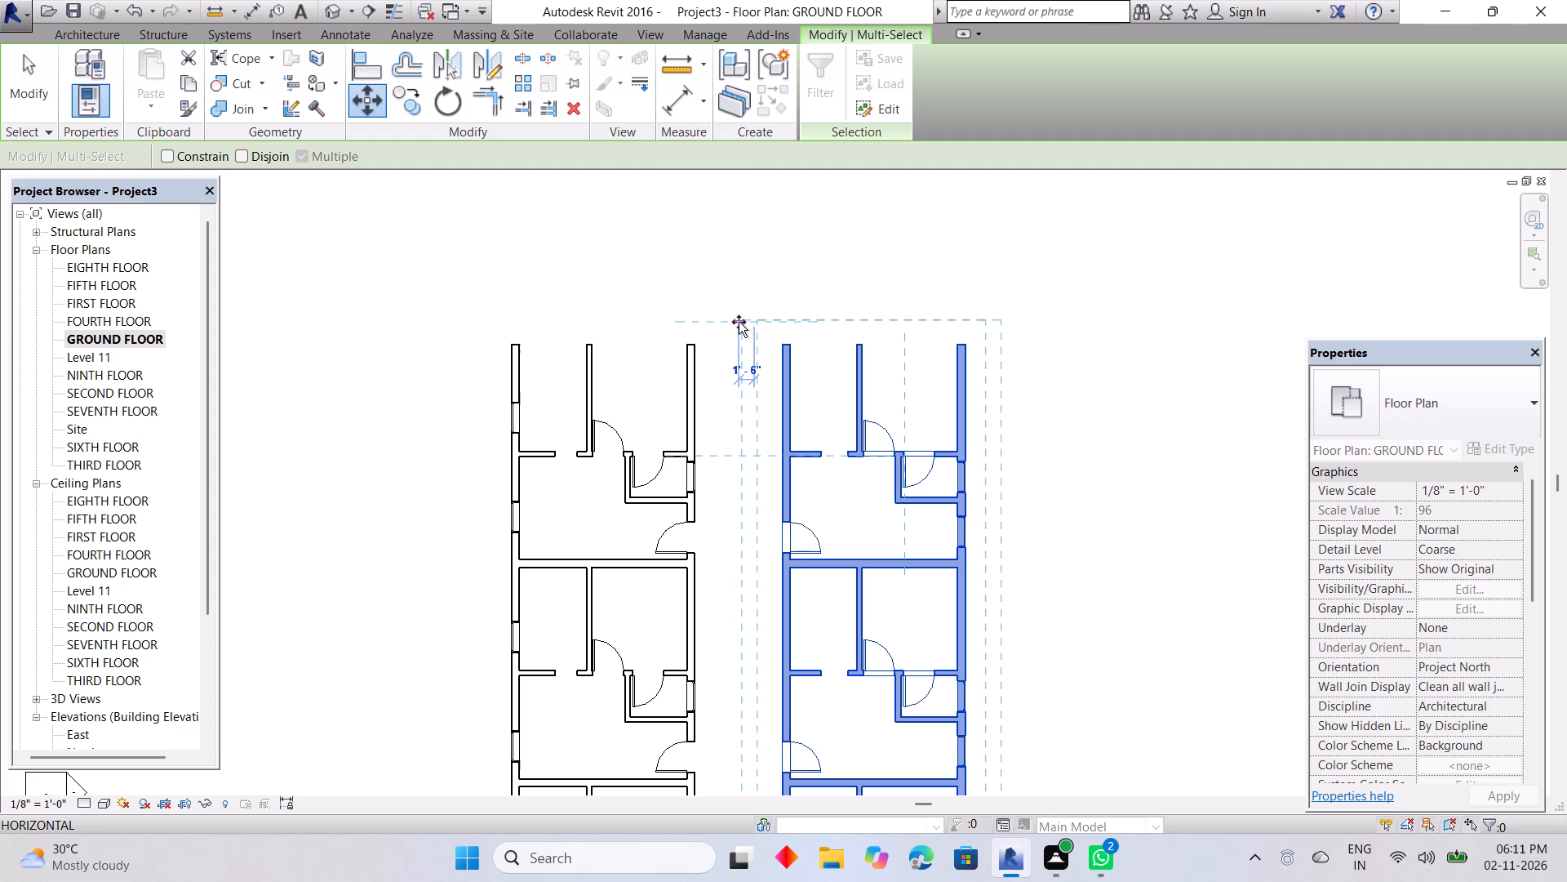
pyautogui.moveTo(739, 322); pyautogui.dragTo(727, 323)
pyautogui.click(727, 323)
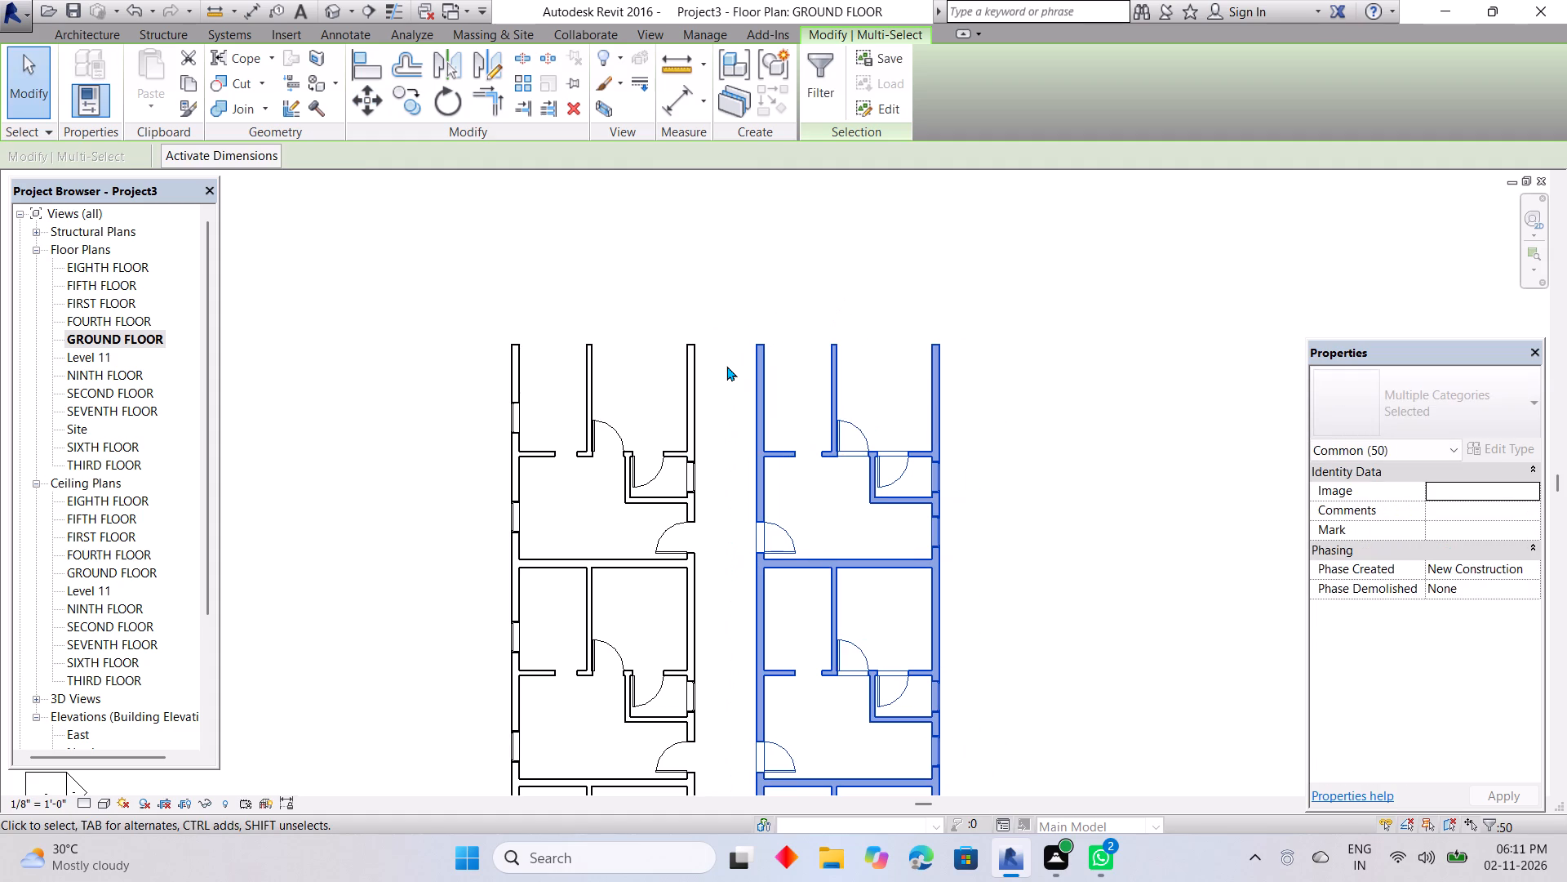
pyautogui.press('Escape')
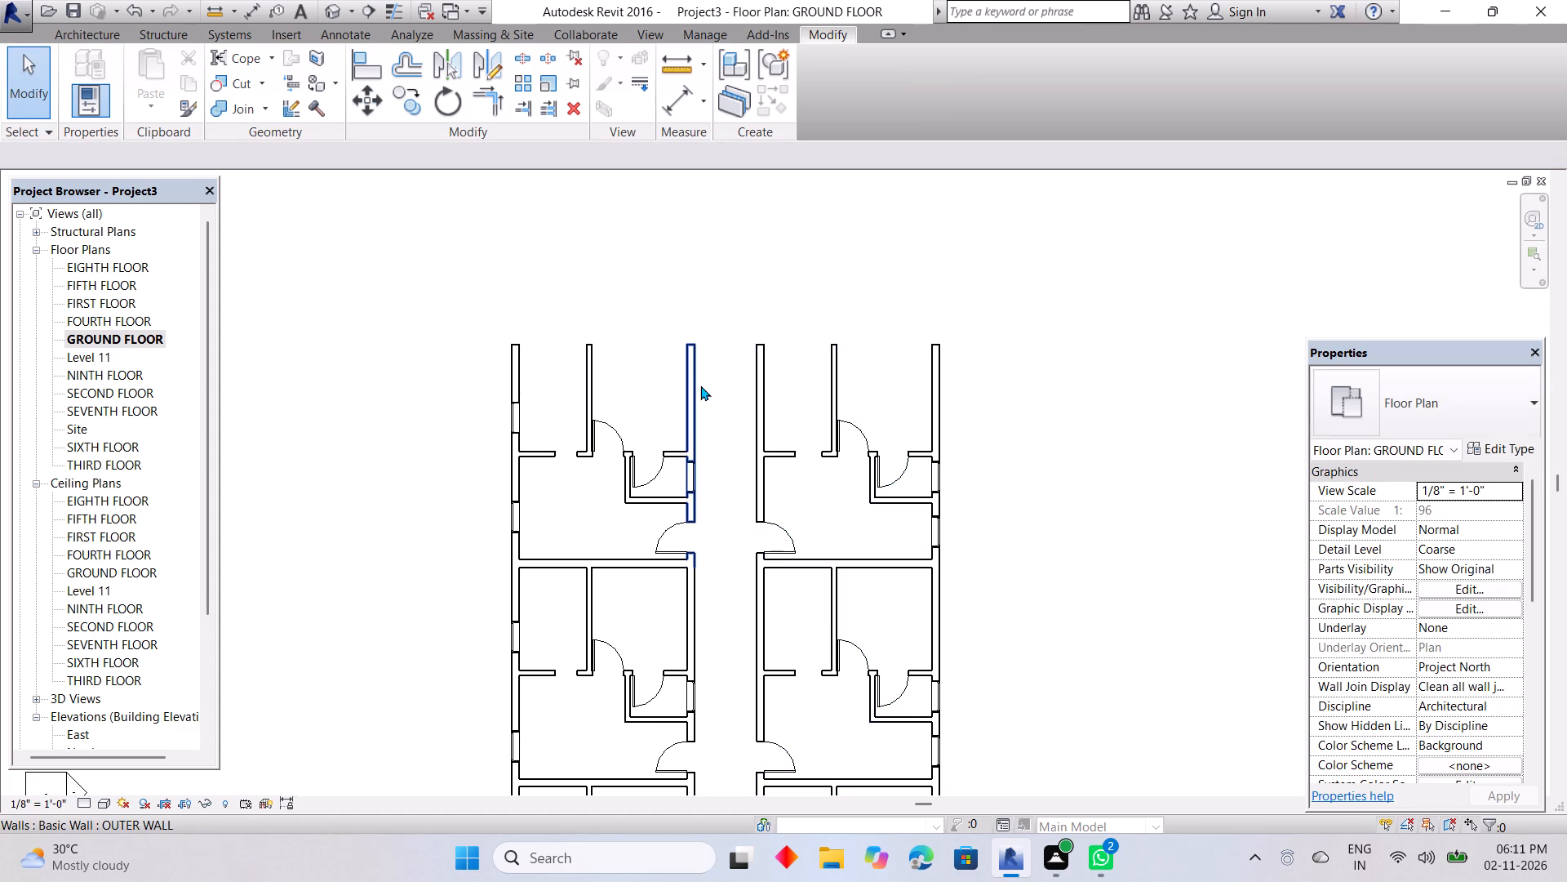
# Draw a 6' long INNER WALL 2 guide wall across the corridor's top end, starting from its left wall.
pyautogui.write('W')
pyautogui.press('space')
pyautogui.click(699, 344)
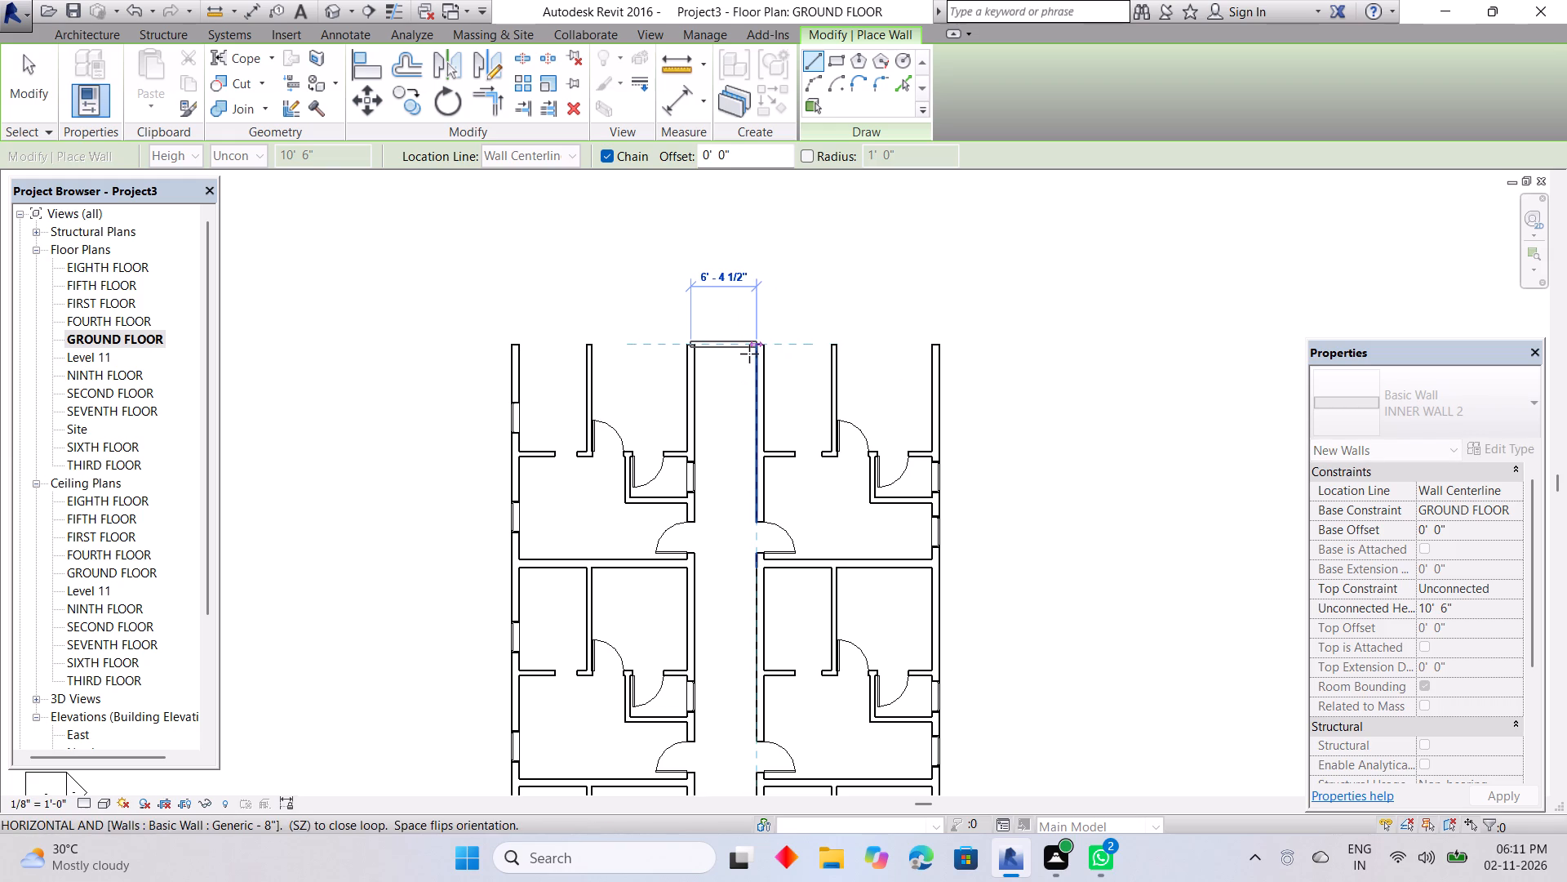
pyautogui.scroll(6, 750, 353)
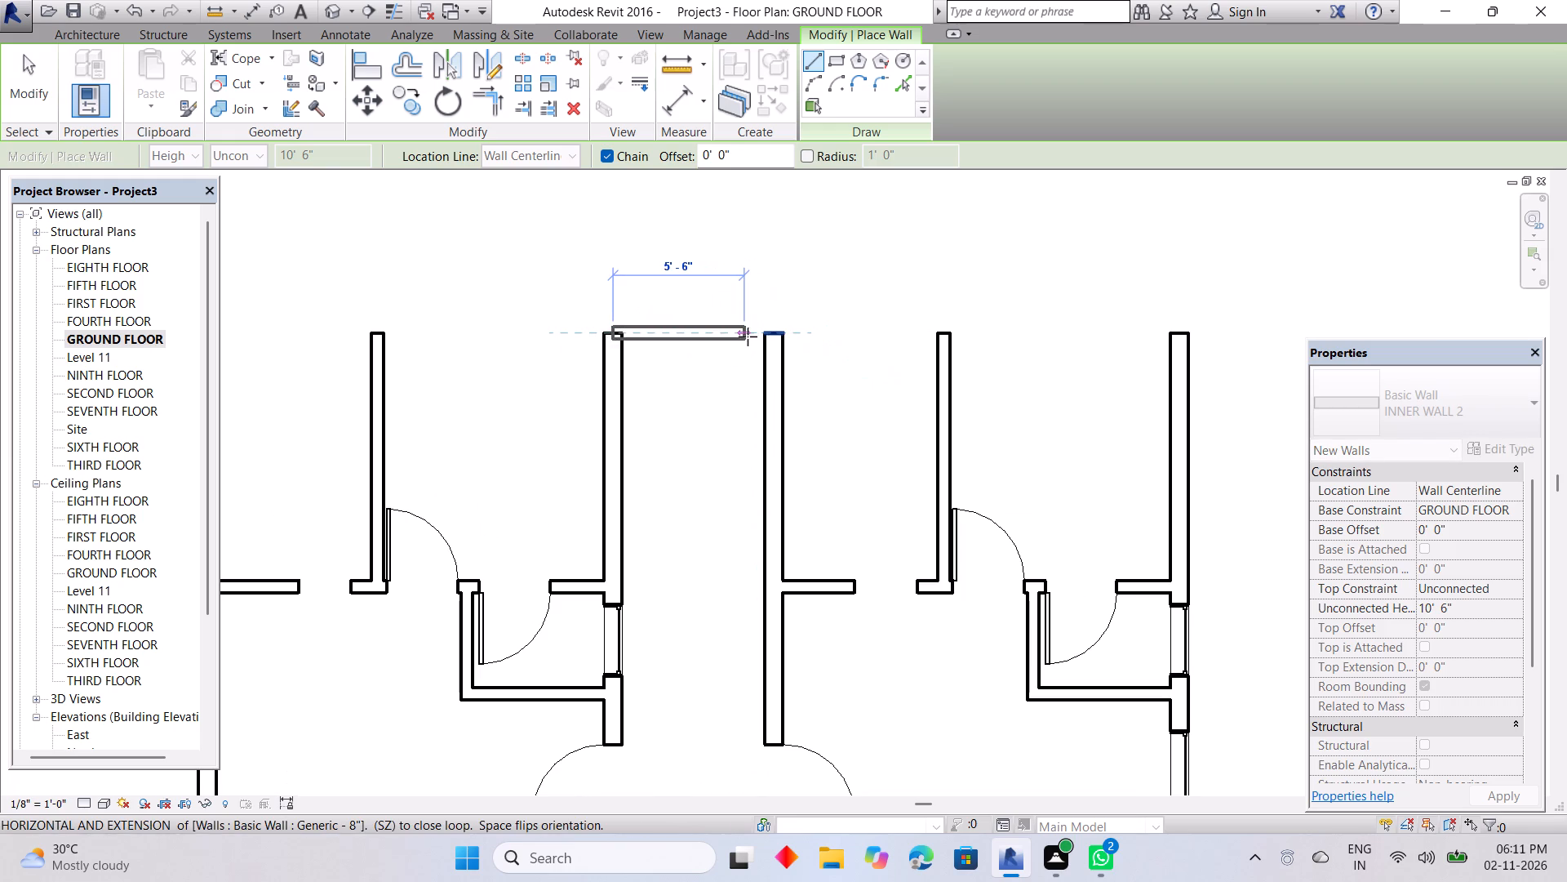
pyautogui.scroll(2, 757, 333)
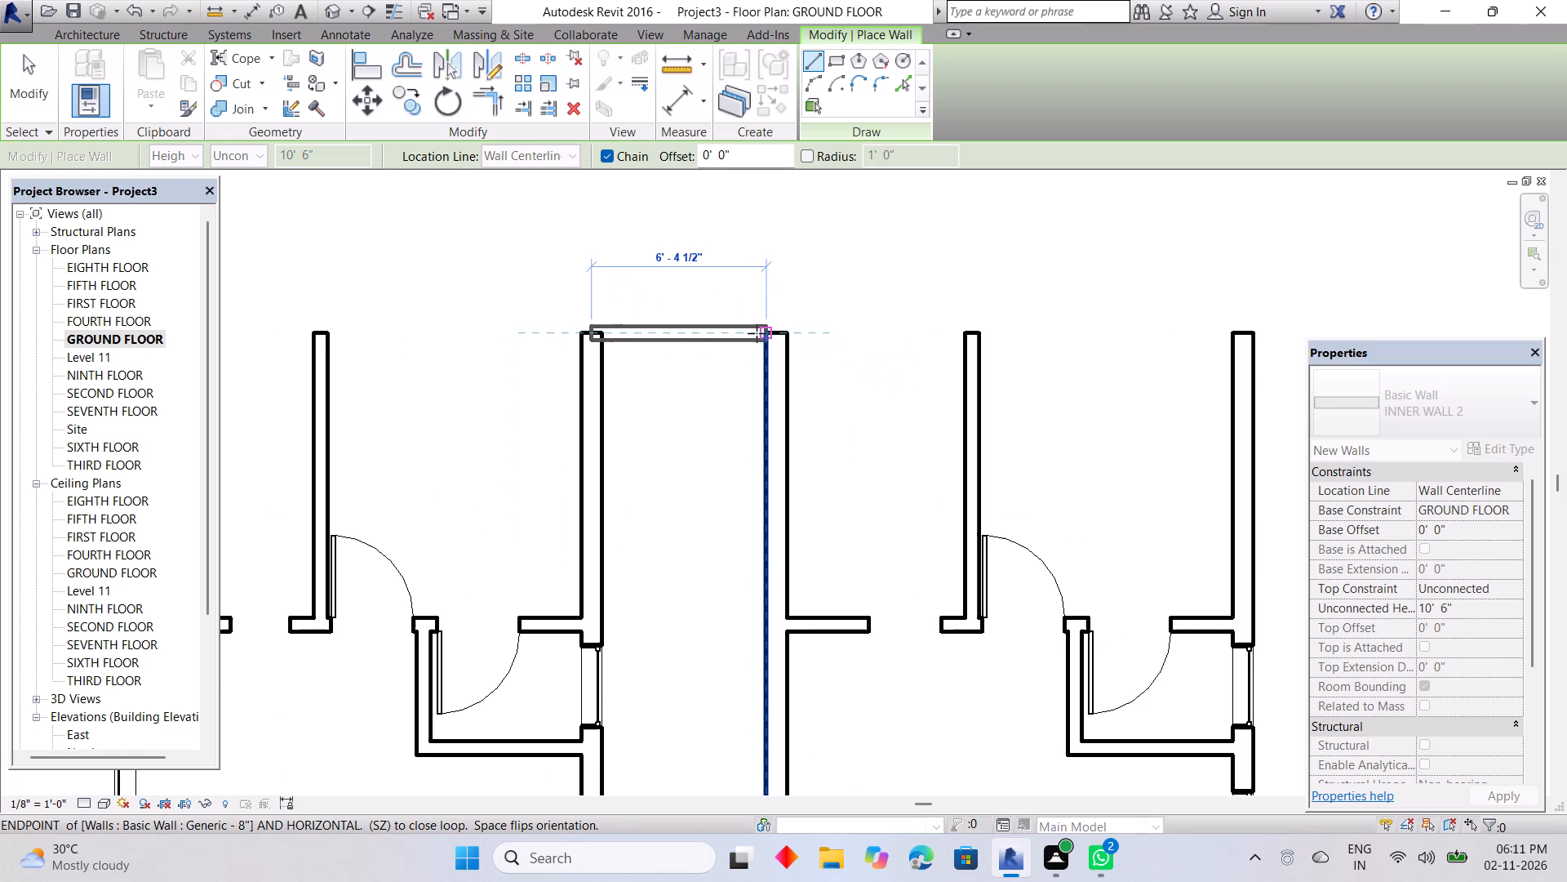
pyautogui.write("6'")
pyautogui.press('Return')
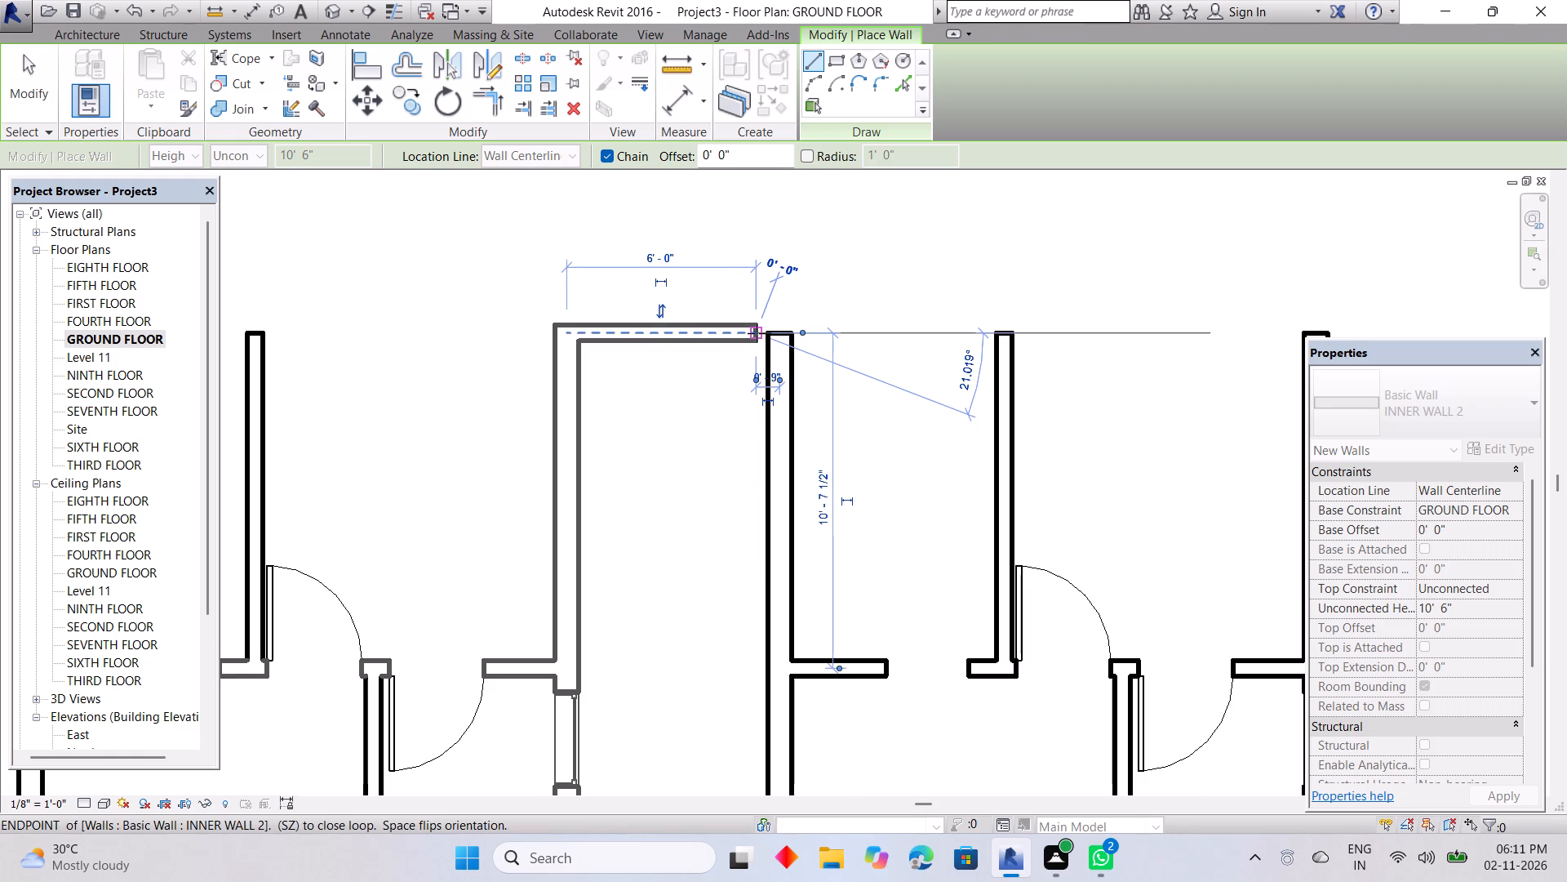
pyautogui.press('Escape')
pyautogui.press('Escape')
pyautogui.scroll(-6, 833, 313)
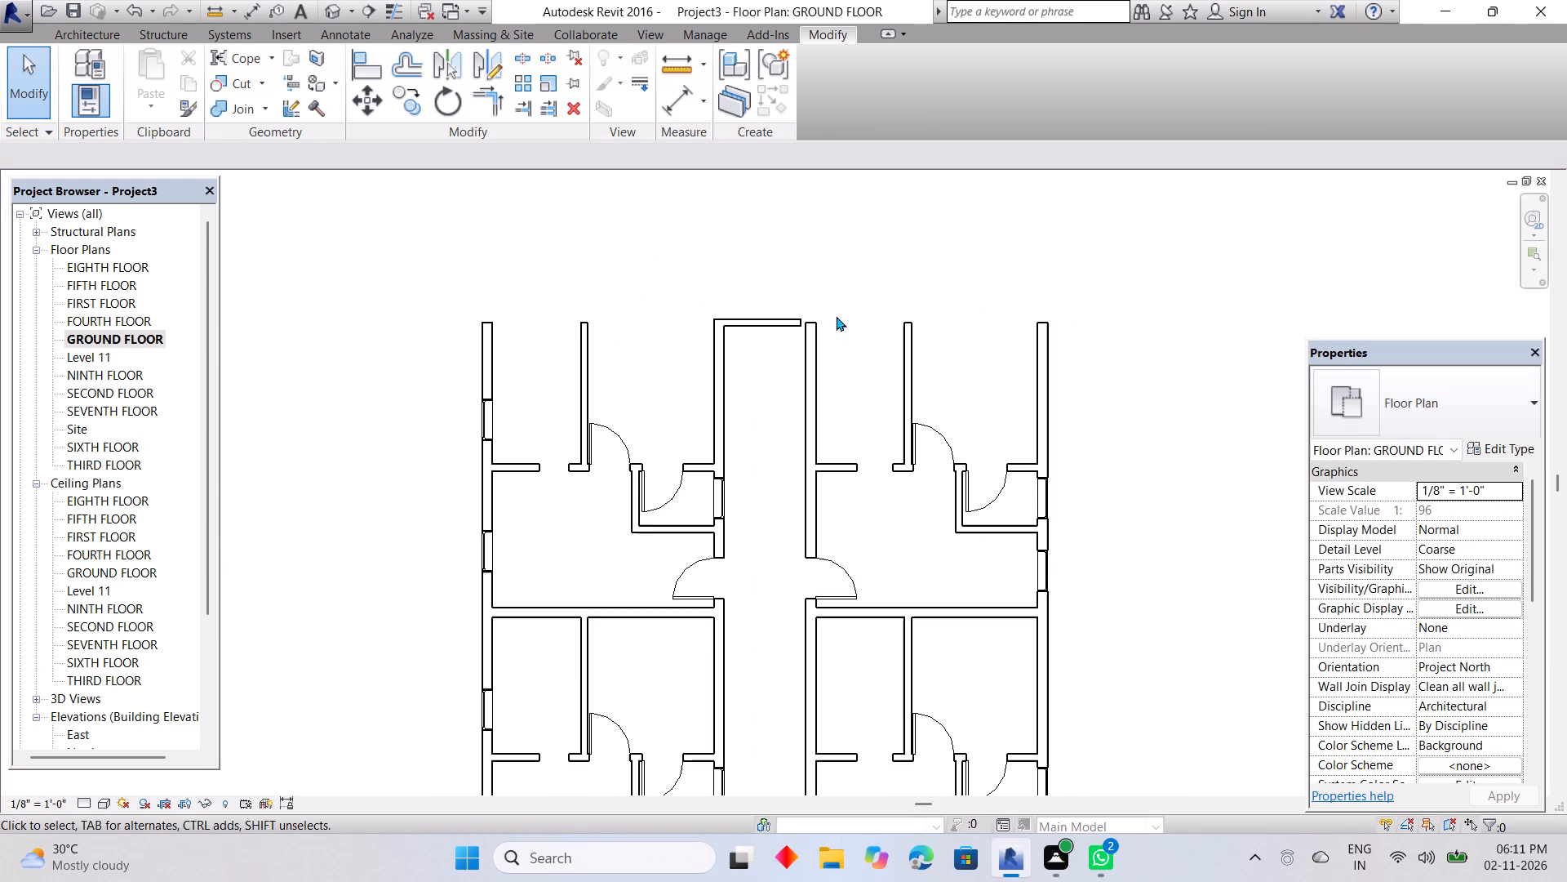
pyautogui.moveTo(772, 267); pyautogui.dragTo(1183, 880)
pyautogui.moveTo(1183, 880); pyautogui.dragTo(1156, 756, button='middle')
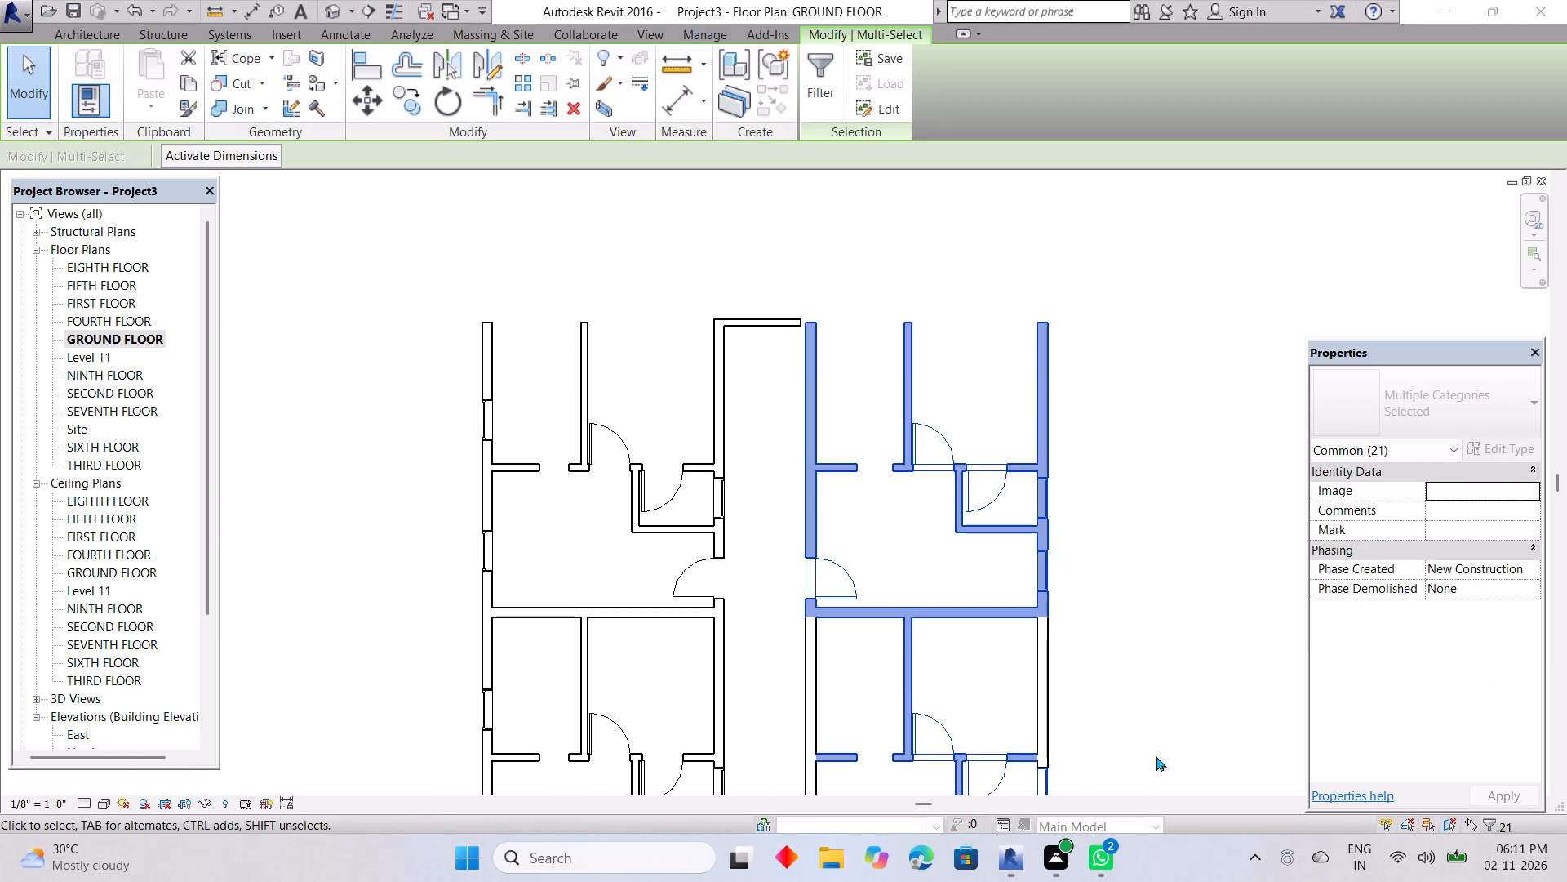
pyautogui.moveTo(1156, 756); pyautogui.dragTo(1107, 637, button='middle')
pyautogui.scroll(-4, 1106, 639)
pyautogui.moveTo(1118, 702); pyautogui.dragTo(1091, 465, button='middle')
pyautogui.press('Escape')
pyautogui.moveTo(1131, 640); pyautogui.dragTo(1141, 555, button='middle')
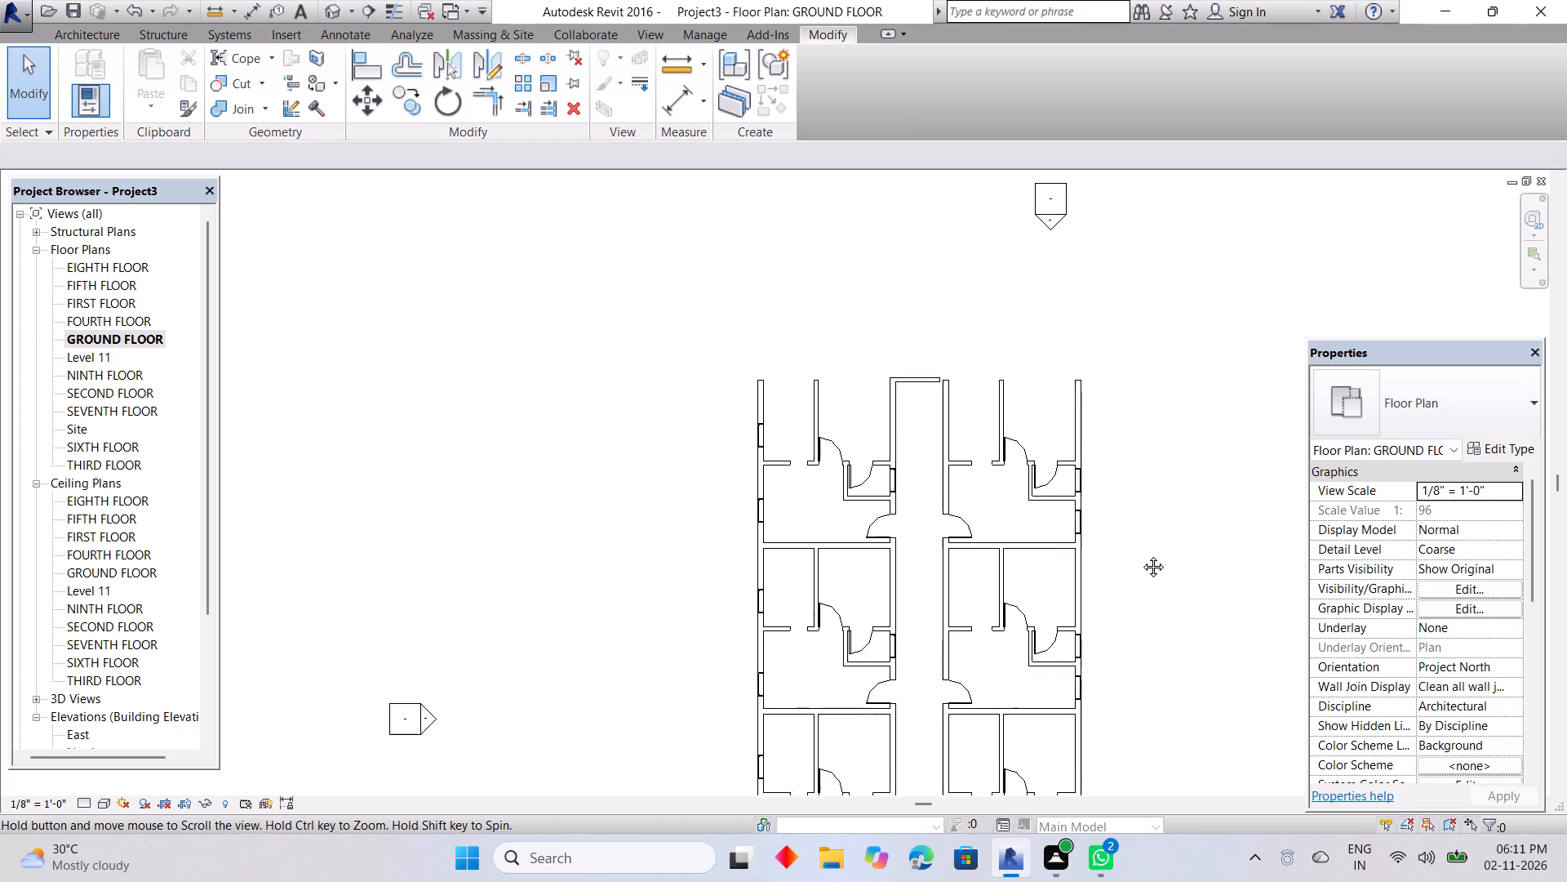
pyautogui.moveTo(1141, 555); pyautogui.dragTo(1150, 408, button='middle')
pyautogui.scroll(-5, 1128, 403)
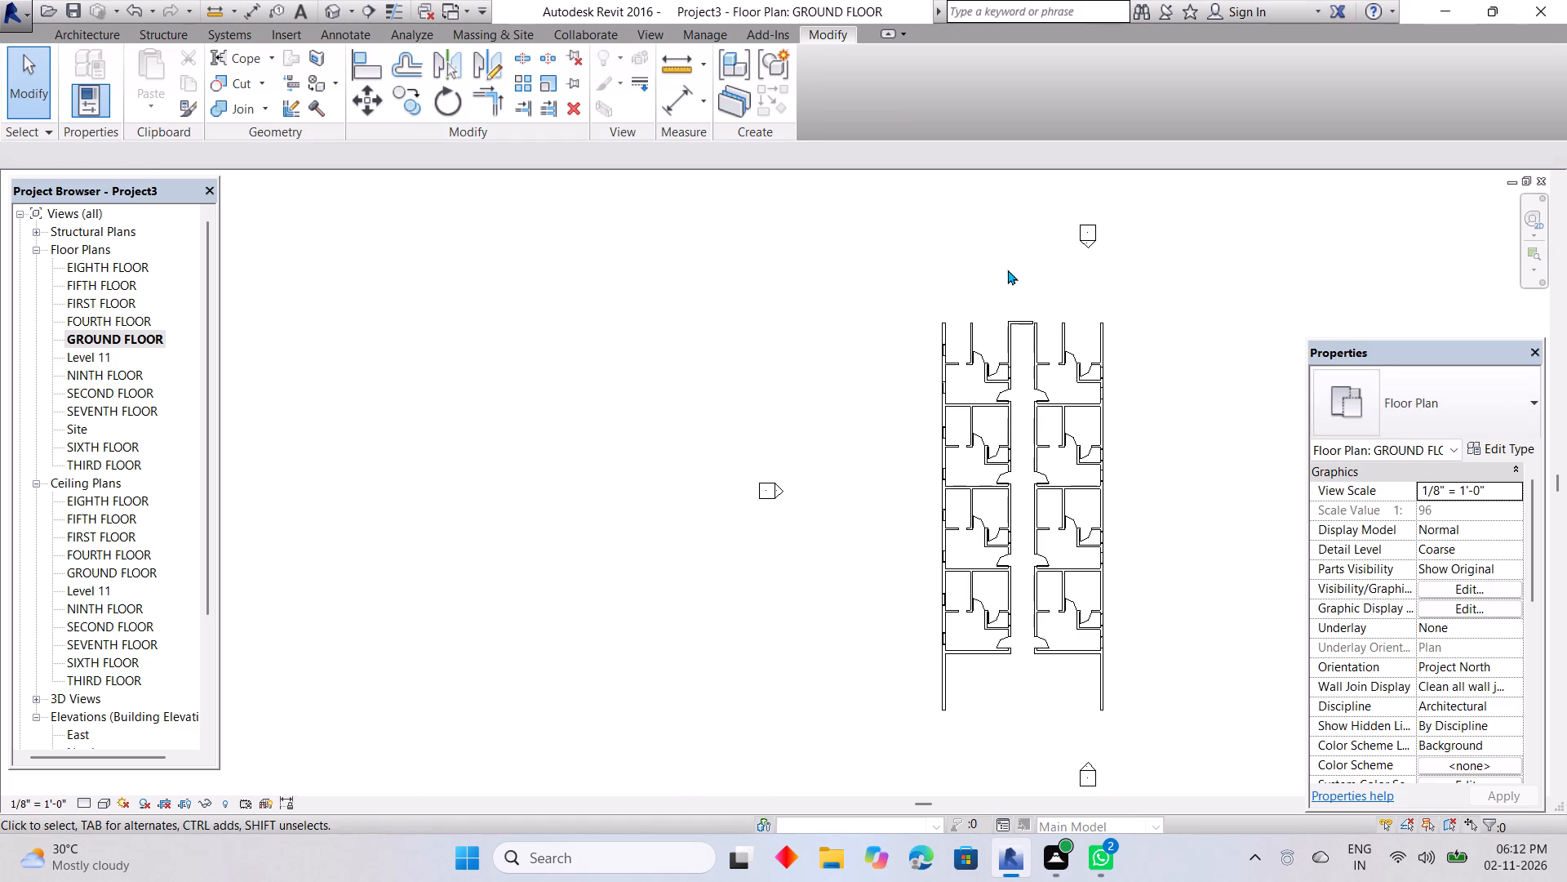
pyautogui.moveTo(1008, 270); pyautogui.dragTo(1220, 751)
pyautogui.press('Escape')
# Move the entire right-hand row of units horizontally until its corridor wall meets the end of the 6' guide wall.
pyautogui.moveTo(1016, 288); pyautogui.dragTo(1236, 751)
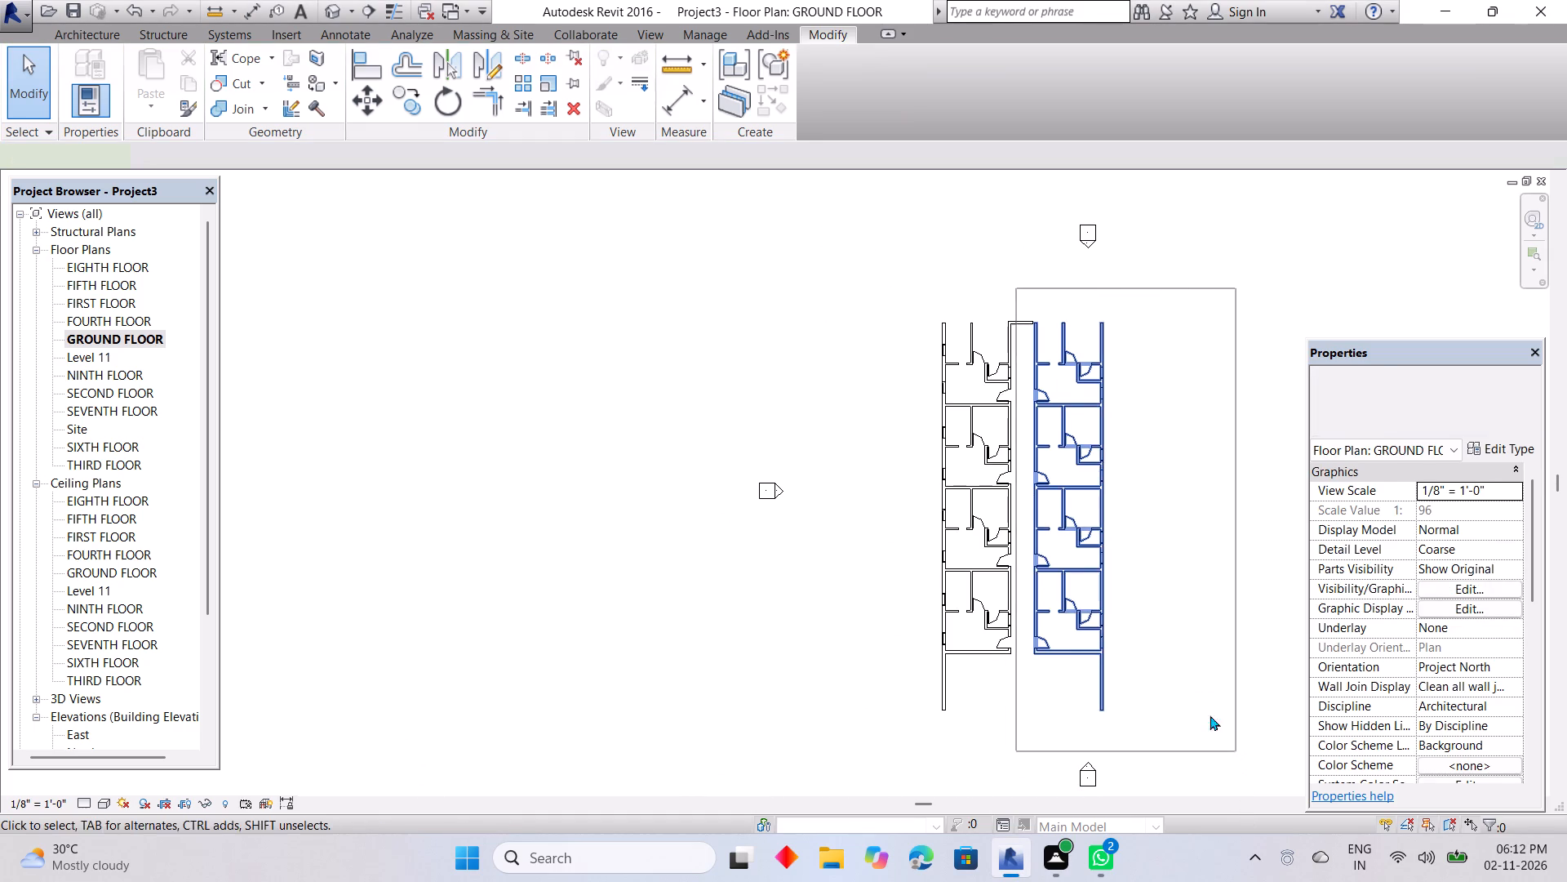
pyautogui.scroll(3, 1098, 372)
pyautogui.click(368, 103)
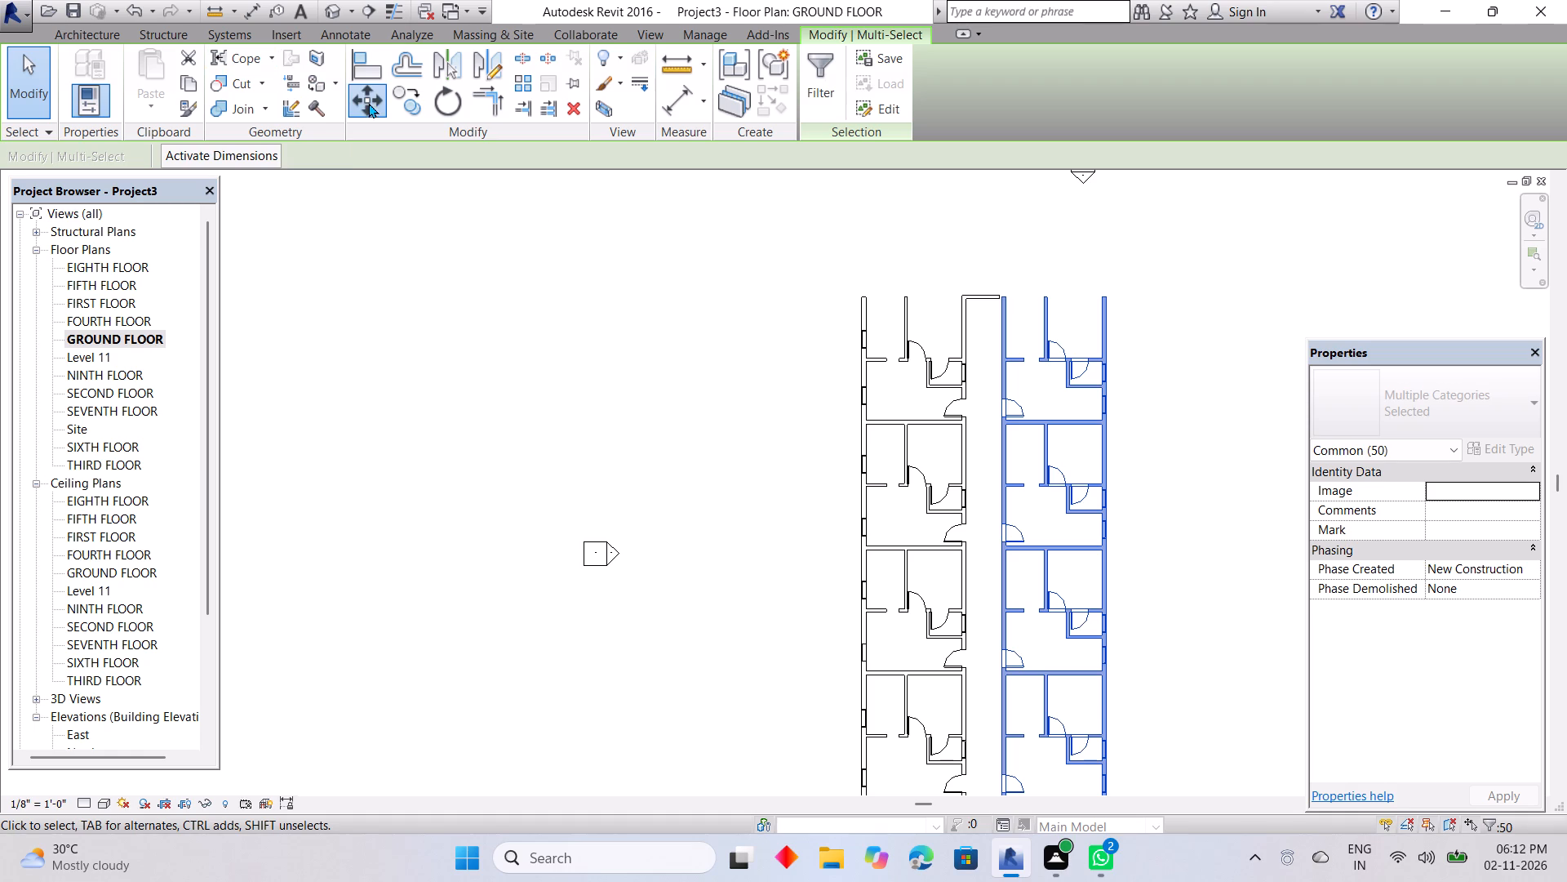
pyautogui.scroll(6, 1000, 263)
pyautogui.moveTo(1005, 310); pyautogui.dragTo(997, 310)
pyautogui.click(992, 306)
pyautogui.press('Escape')
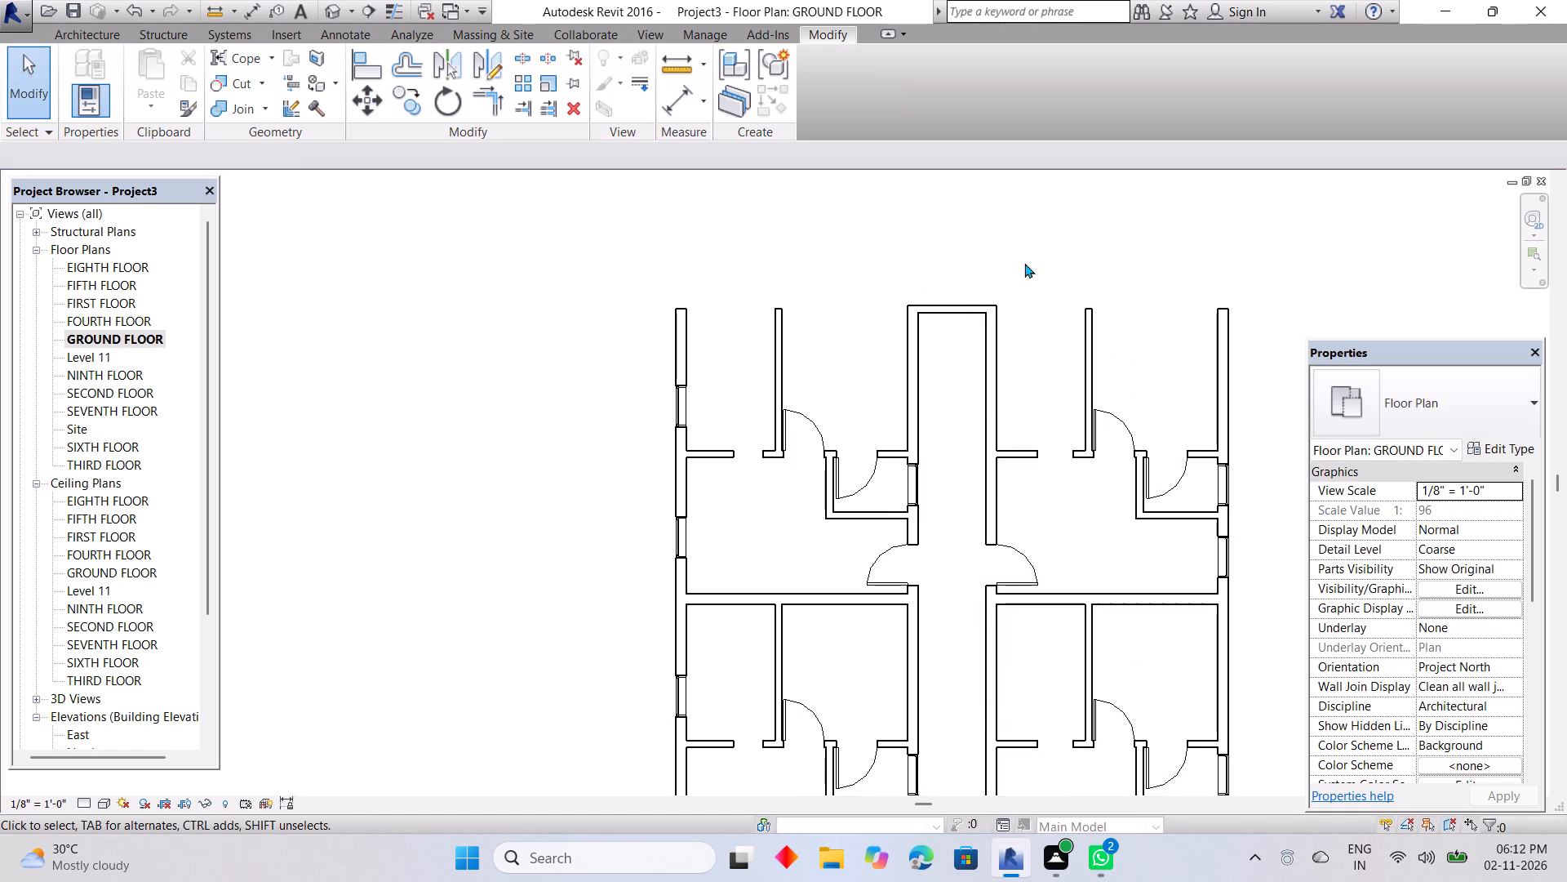
# Delete the short INNER WALL 2 guide wall at the corridor's top end.
pyautogui.scroll(-2, 1017, 251)
pyautogui.click(969, 296)
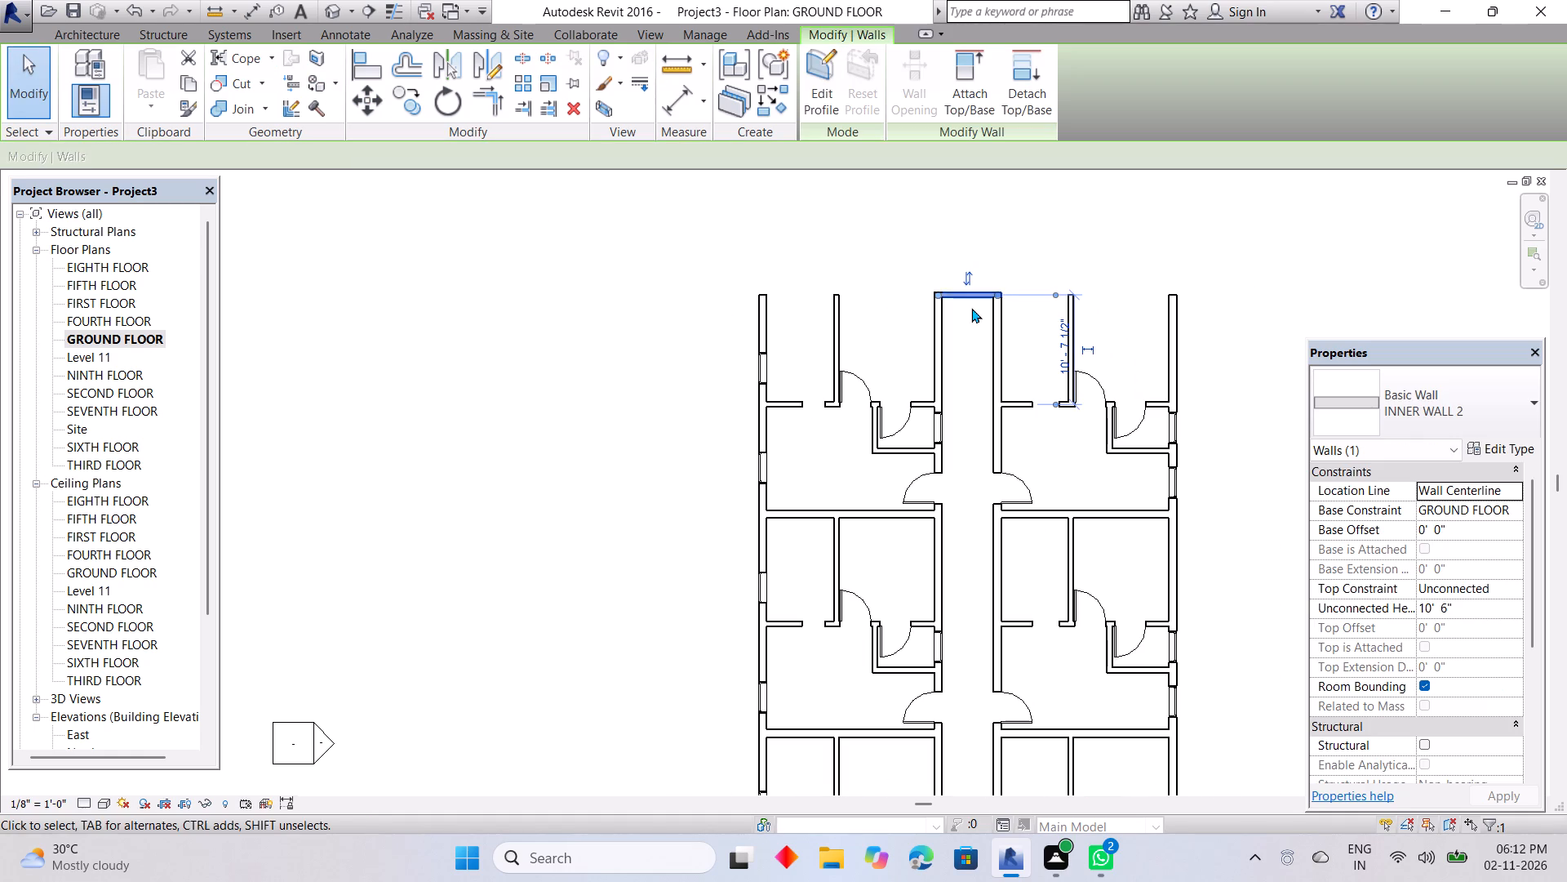
pyautogui.press('Delete')
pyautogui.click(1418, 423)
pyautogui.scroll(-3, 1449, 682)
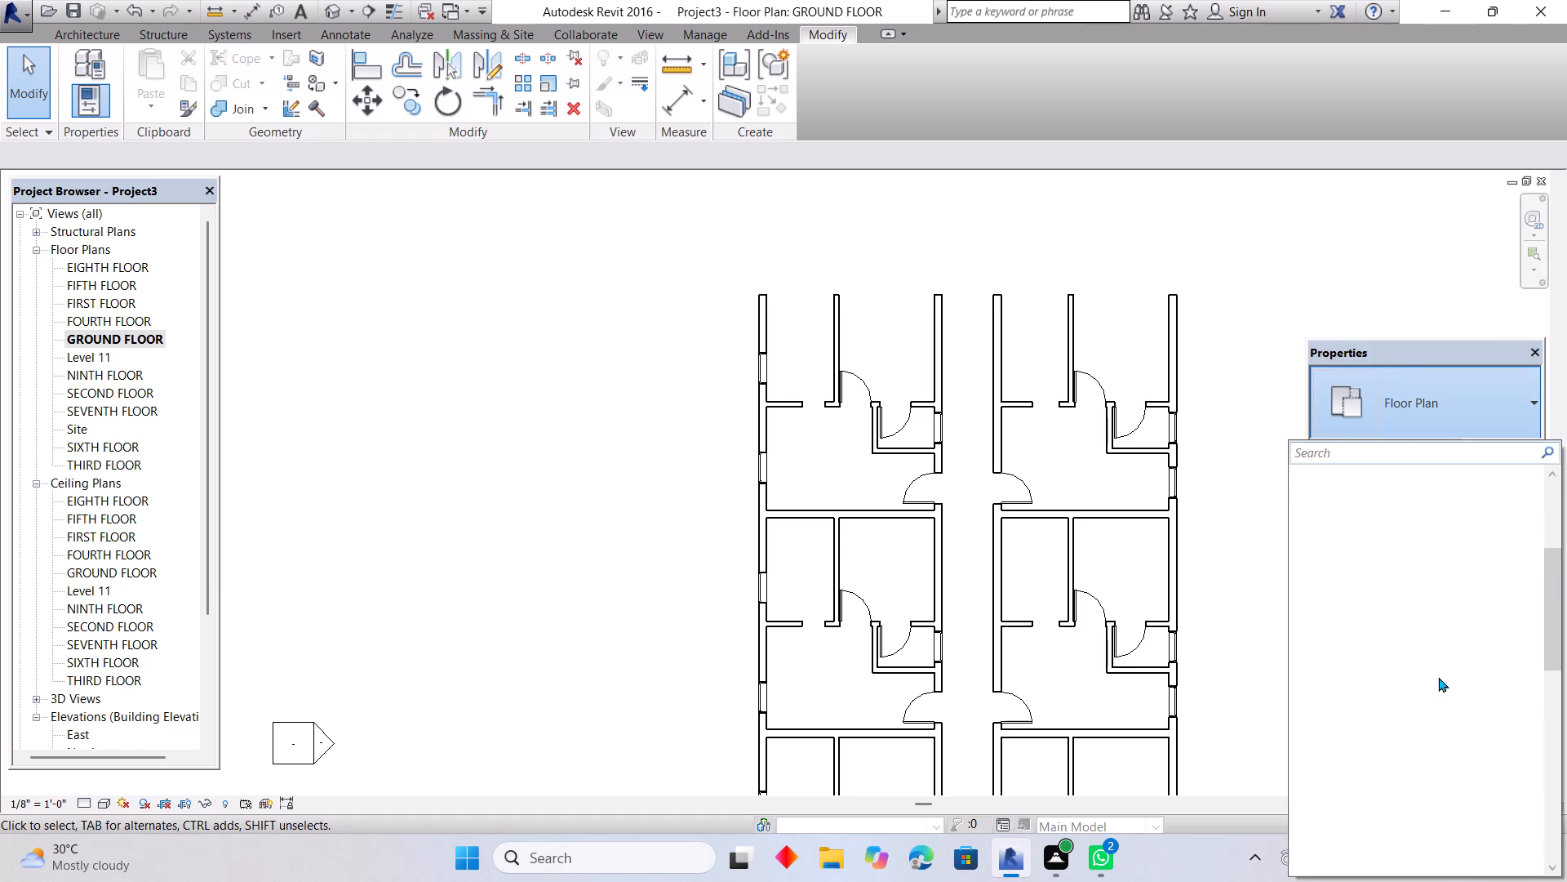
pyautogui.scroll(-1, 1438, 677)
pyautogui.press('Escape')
# Draw a 39'-9" OUTER WALL across the top of both unit rows, joining the left and right outer walls.
pyautogui.press('w')
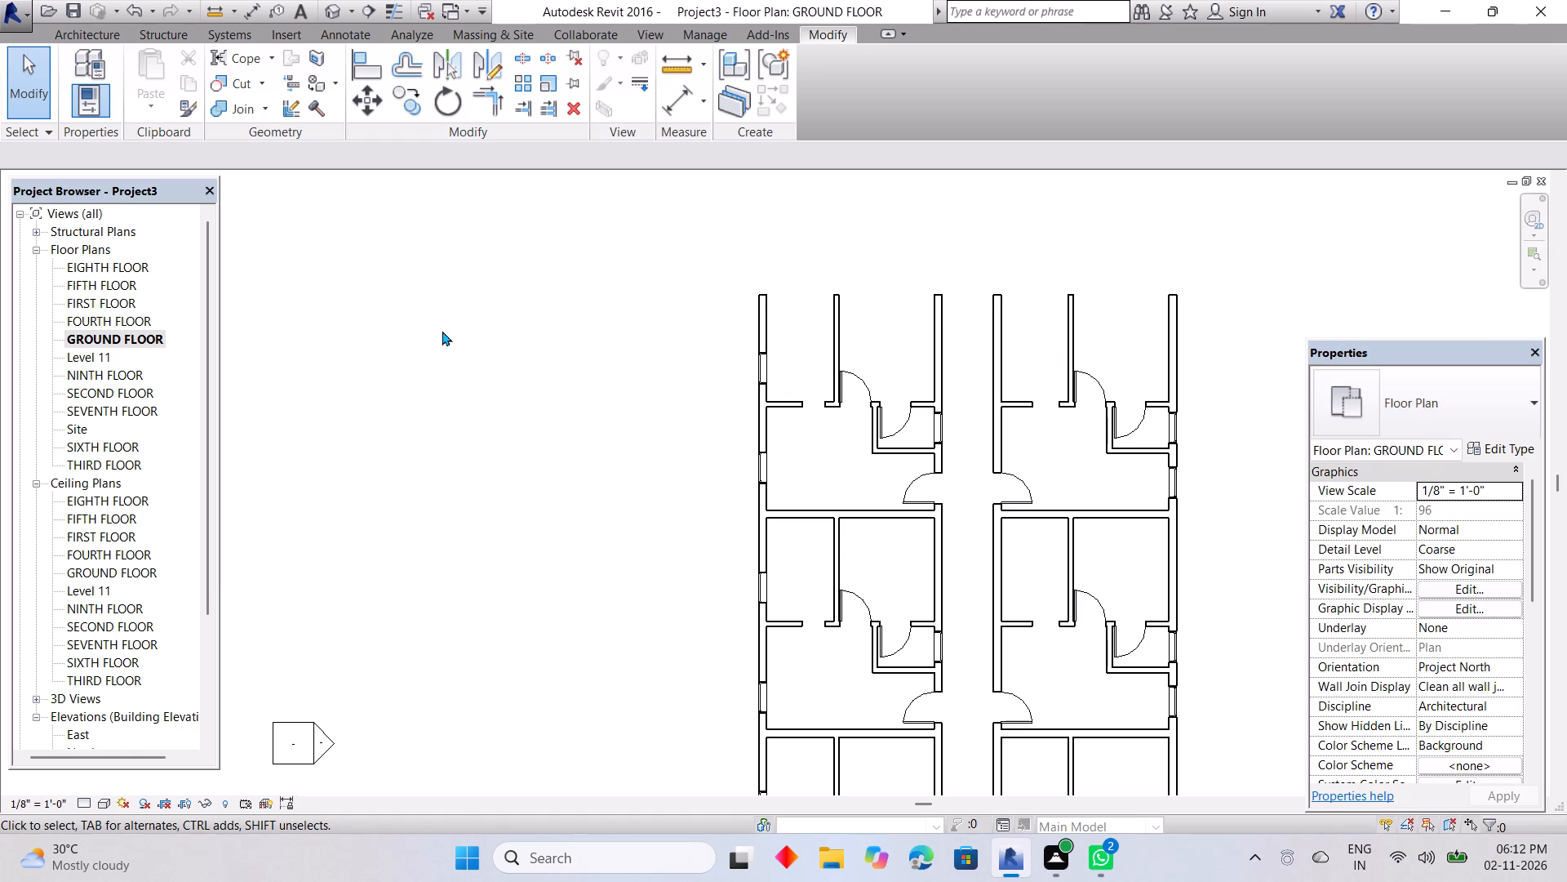
pyautogui.press('space')
pyautogui.click(1422, 391)
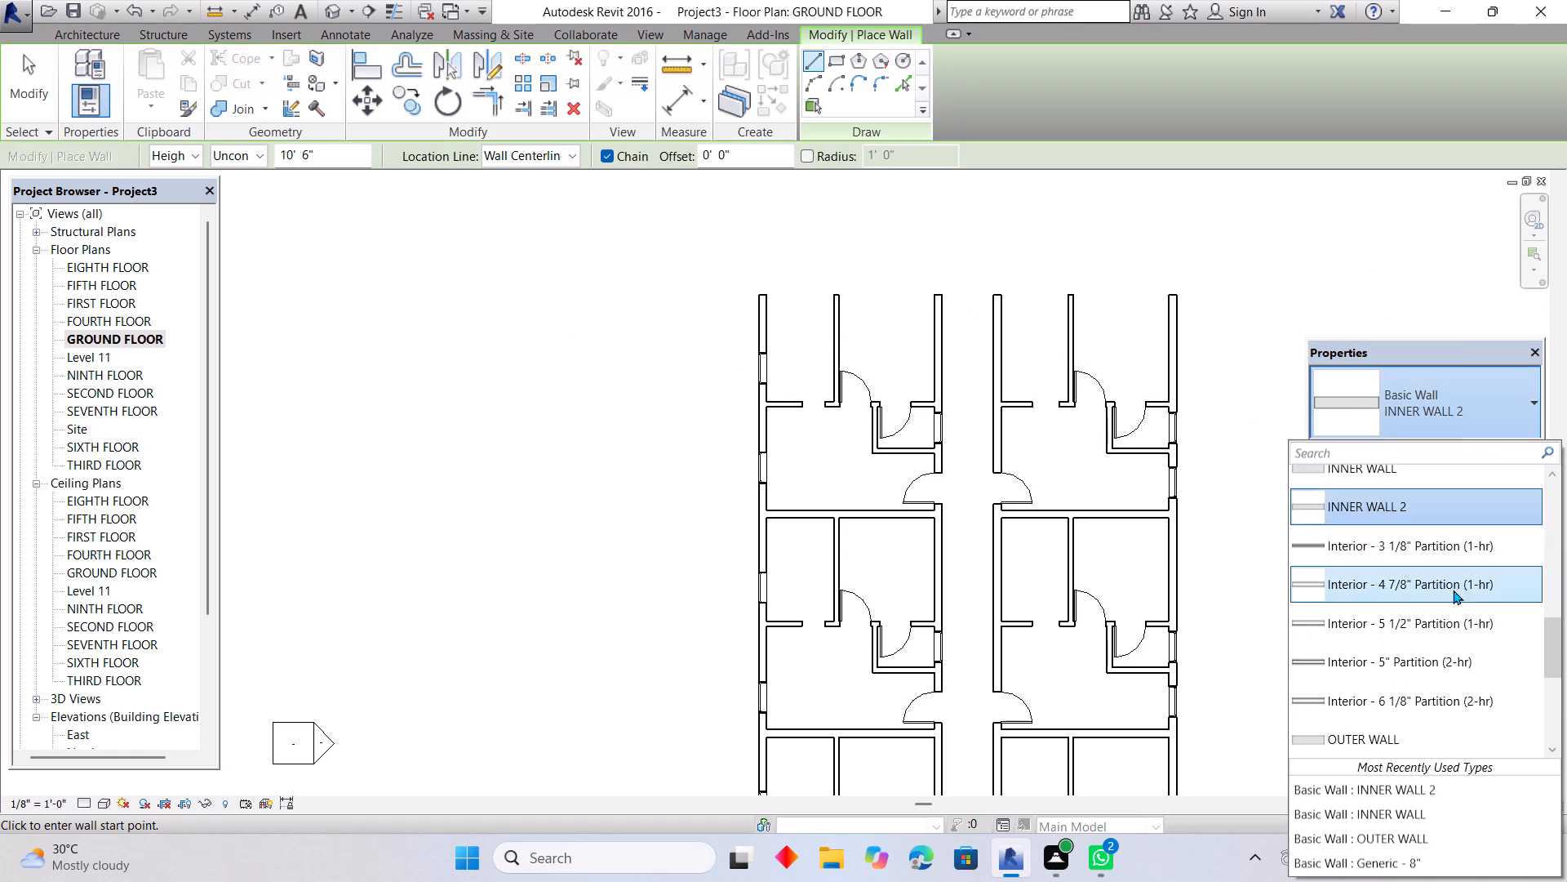
pyautogui.scroll(-4, 1445, 657)
pyautogui.click(1414, 549)
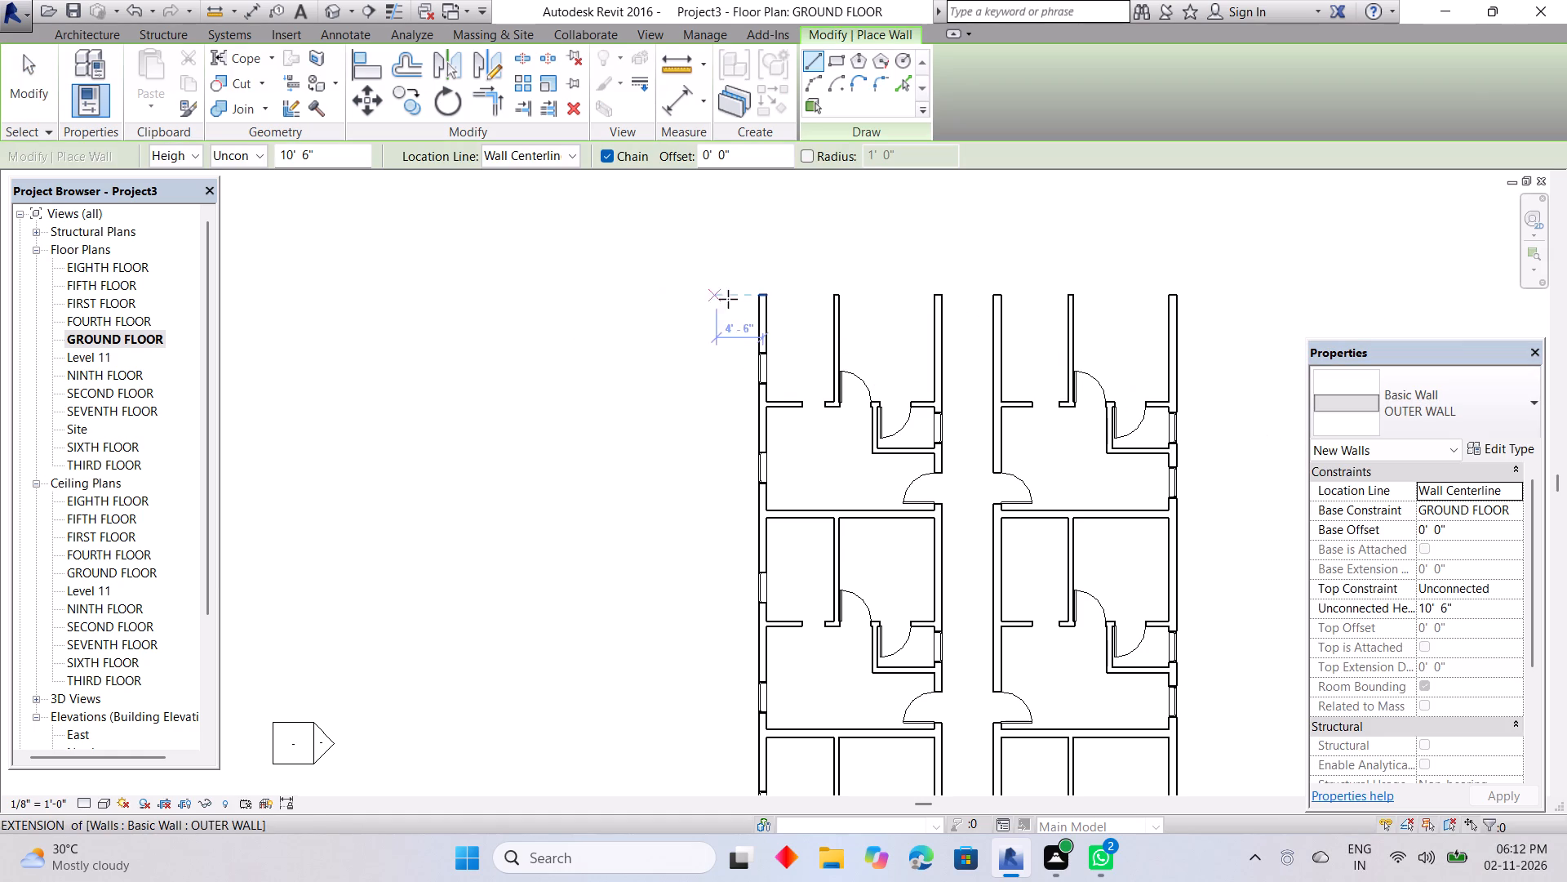
pyautogui.click(762, 290)
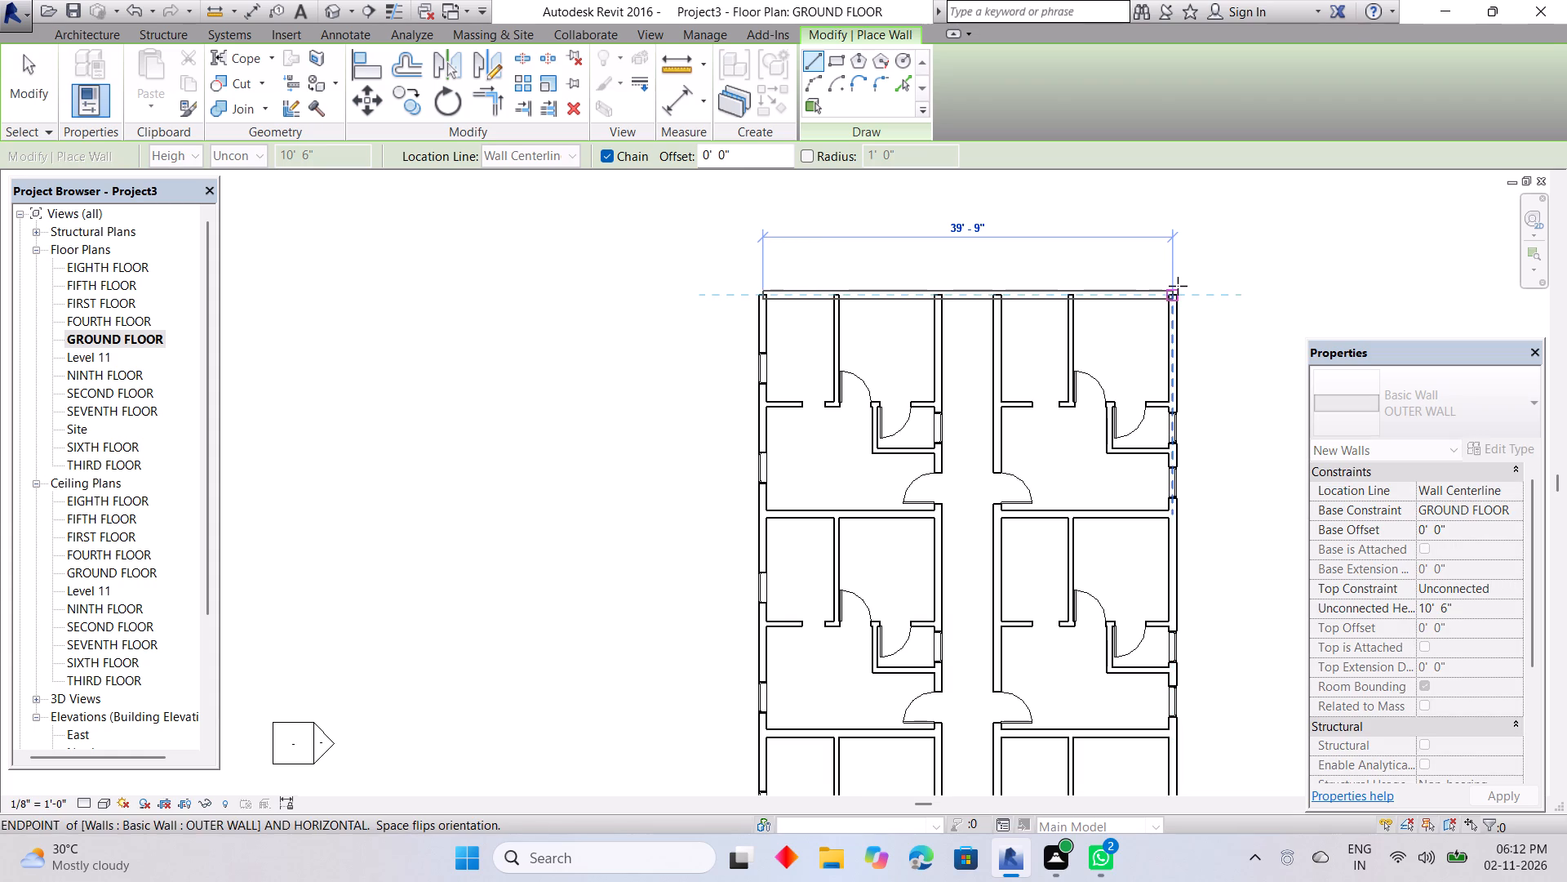
pyautogui.click(1178, 286)
pyautogui.press('Escape')
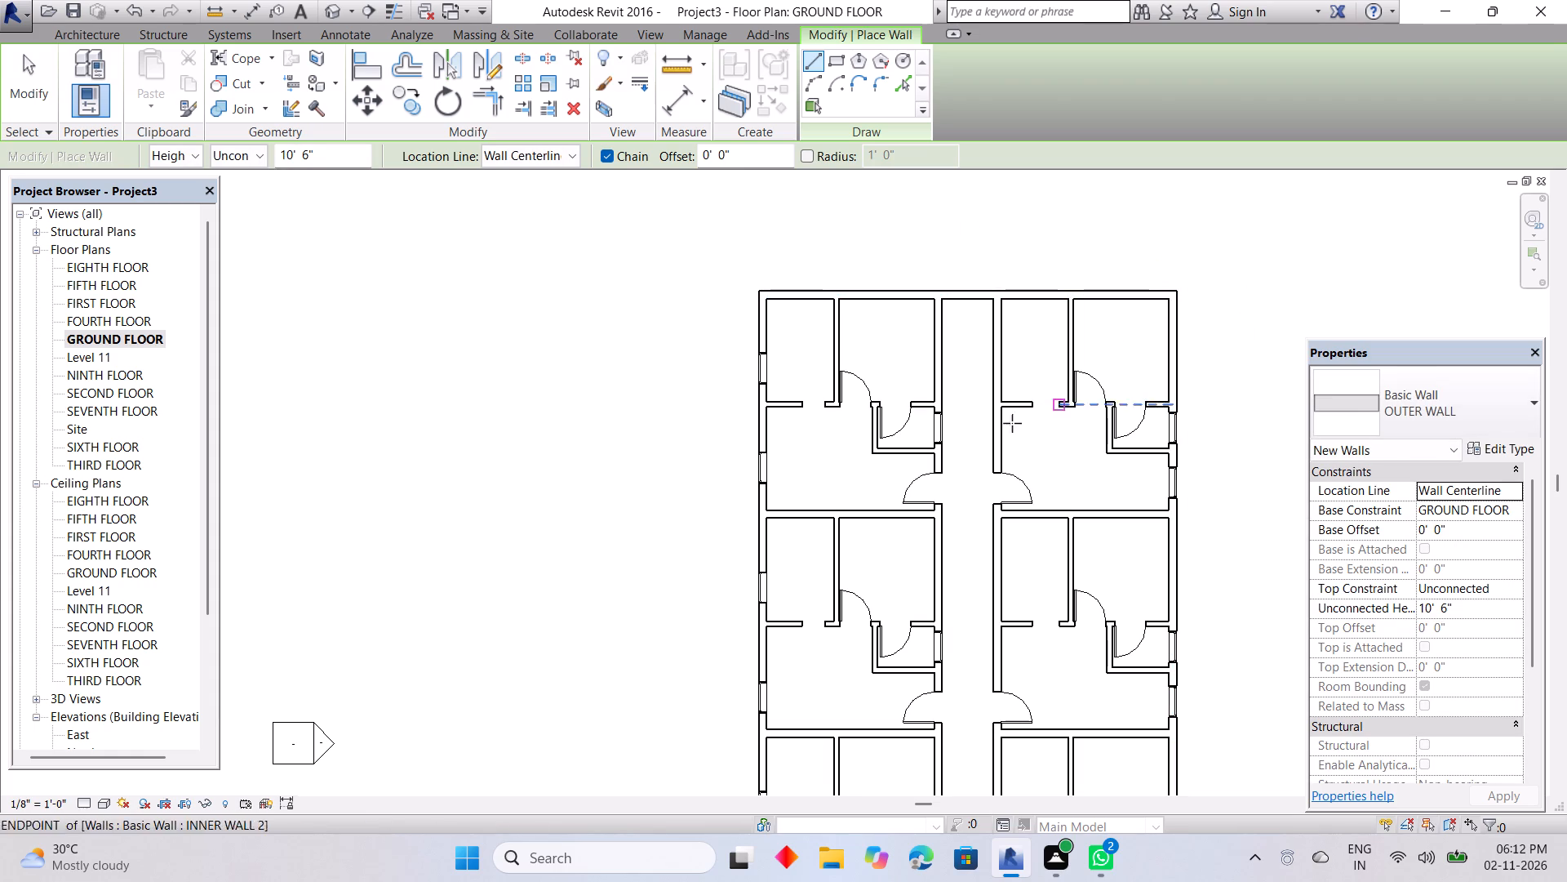
# Draw an OUTER WALL across the bottom of the hall, joining the lower ends of the left and right outer walls.
pyautogui.scroll(8, 762, 278)
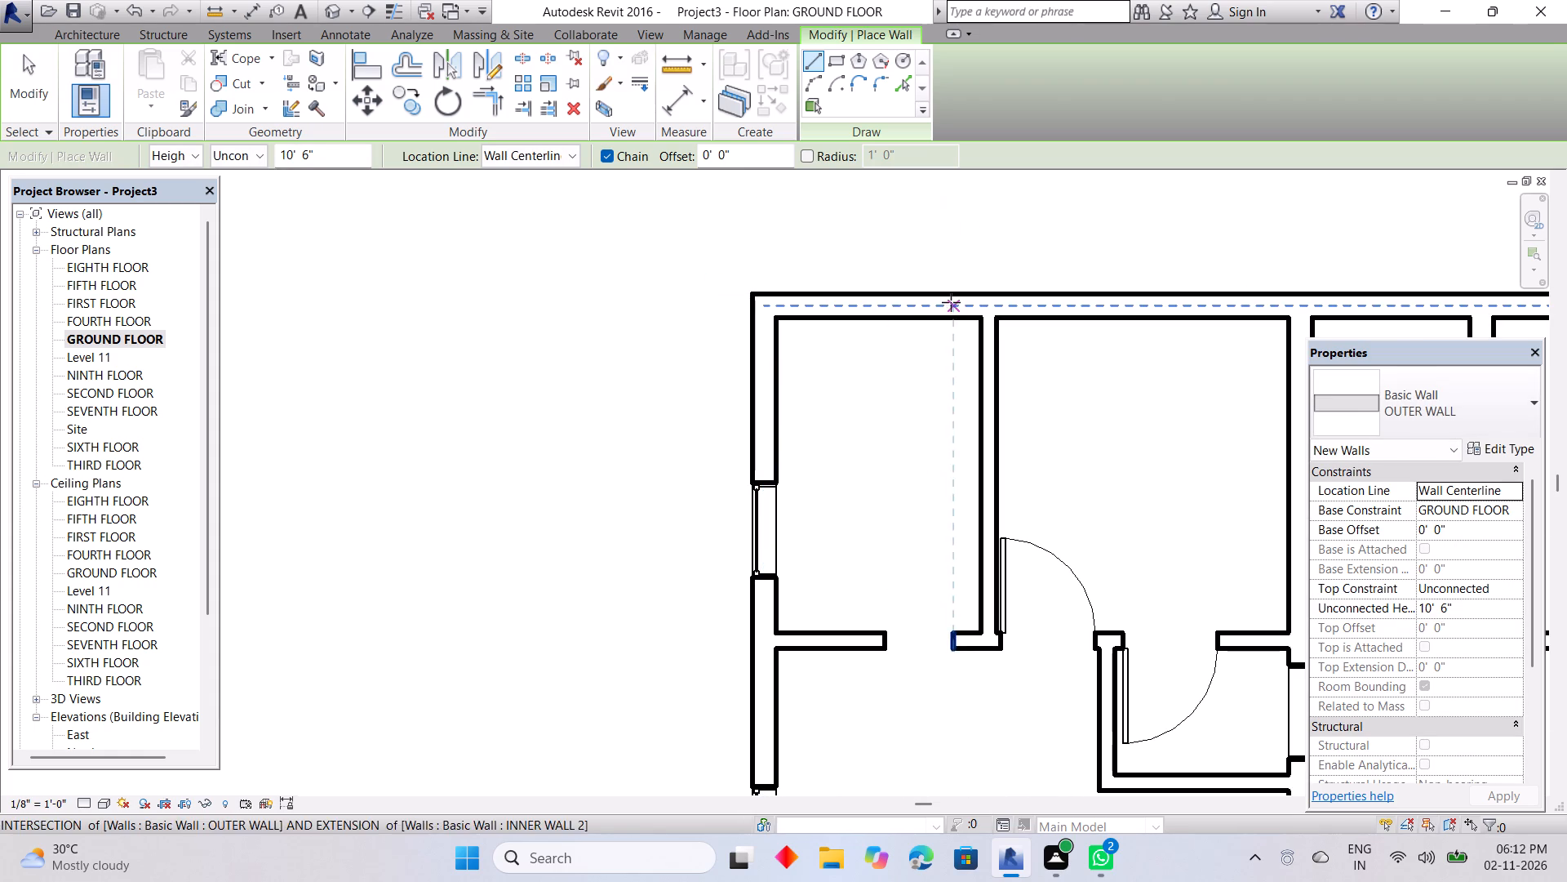
pyautogui.scroll(-9, 905, 333)
pyautogui.scroll(-1, 923, 512)
pyautogui.moveTo(933, 556); pyautogui.dragTo(890, 127, button='middle')
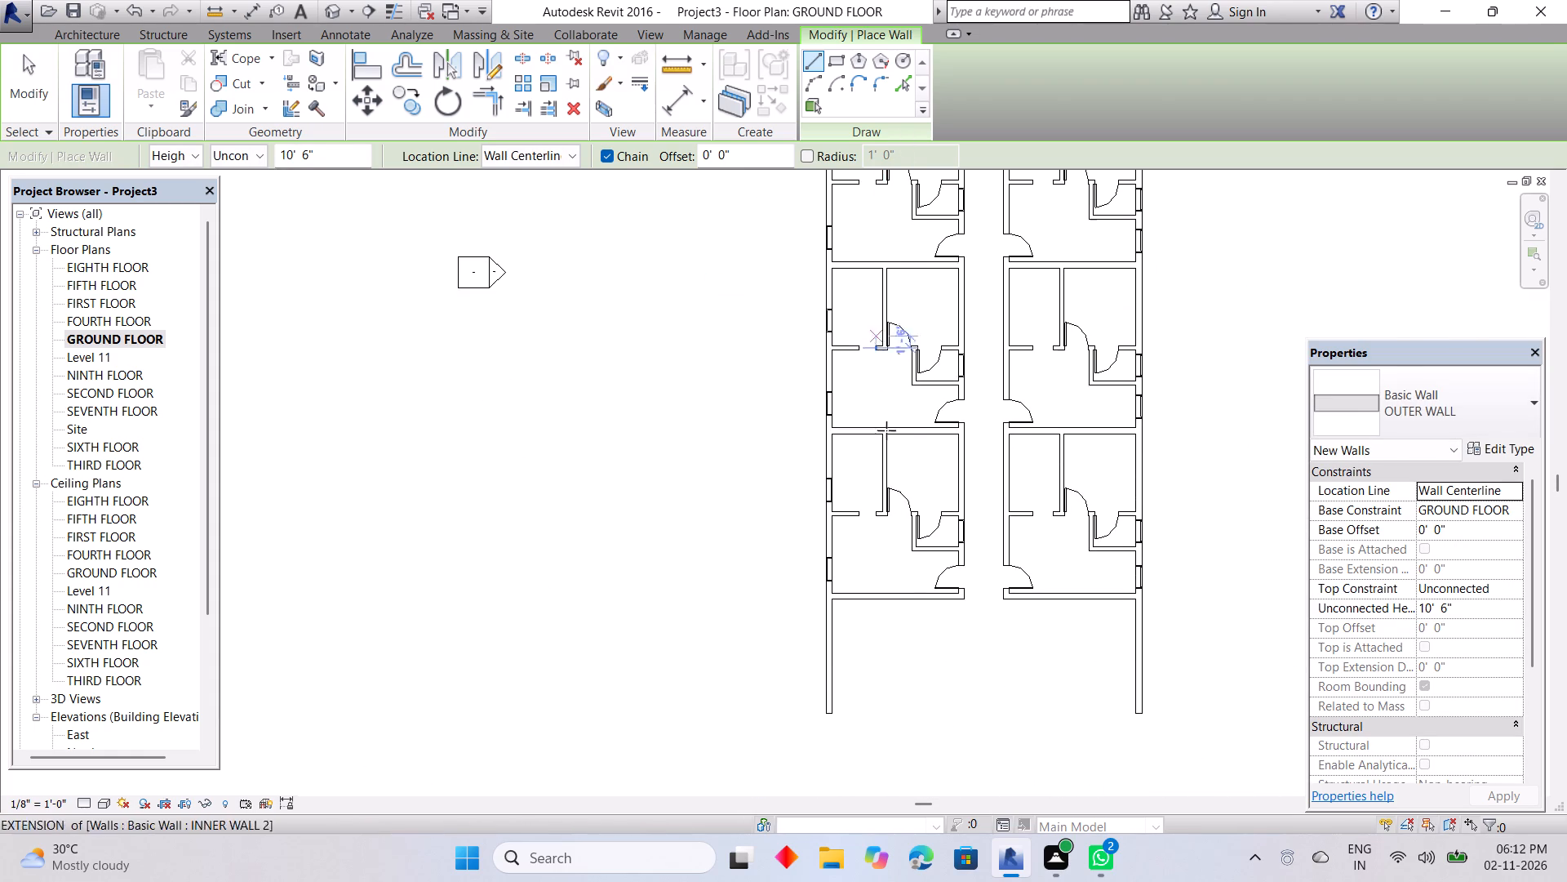
pyautogui.scroll(6, 833, 718)
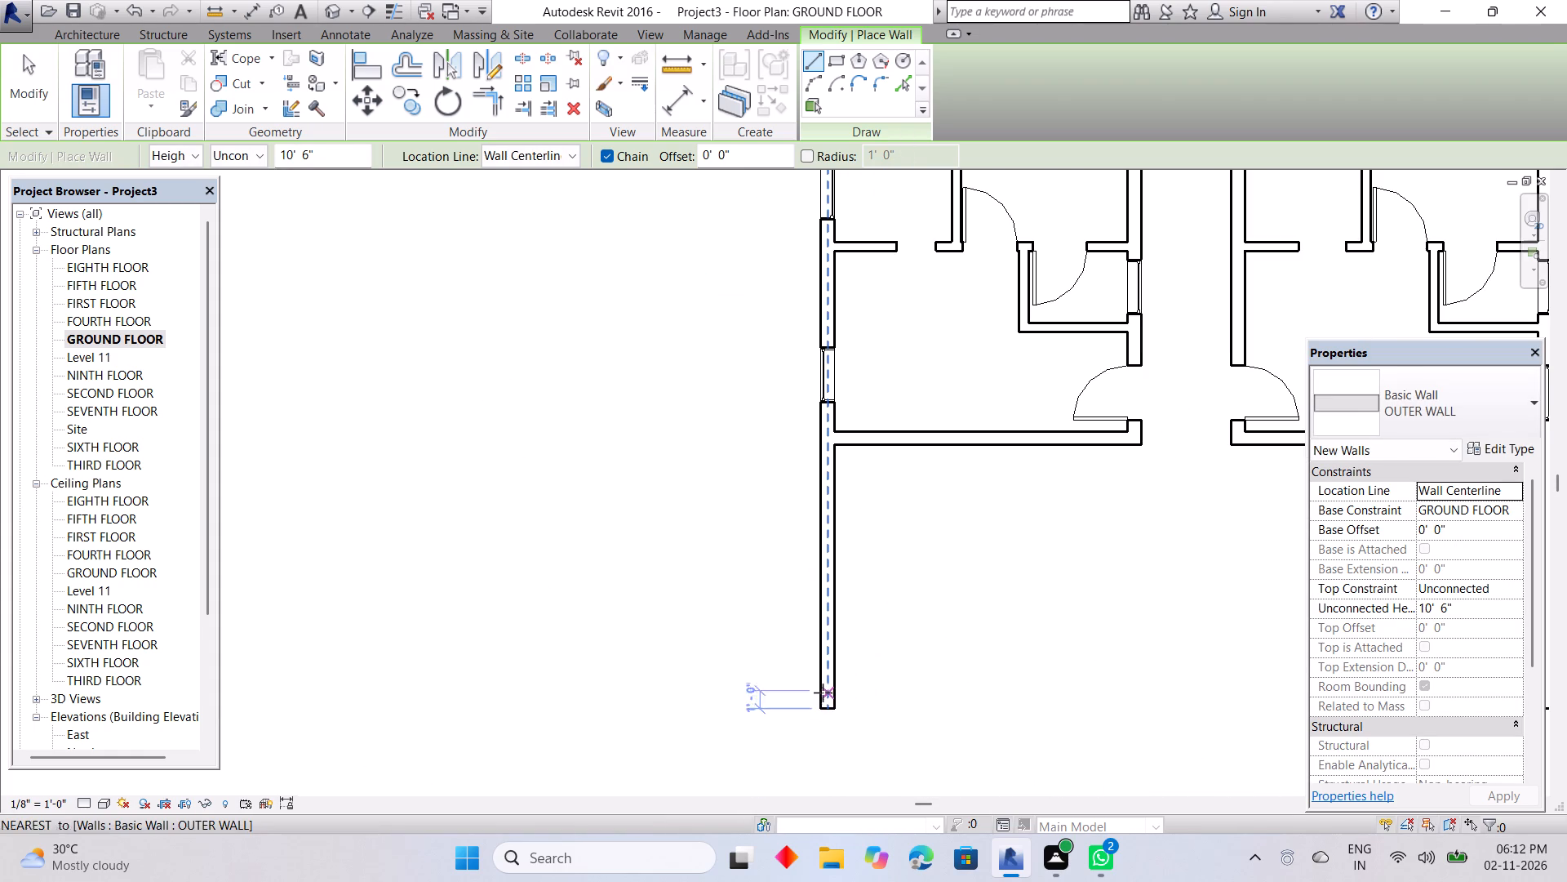
pyautogui.click(826, 700)
pyautogui.moveTo(1096, 693); pyautogui.dragTo(483, 703, button='middle')
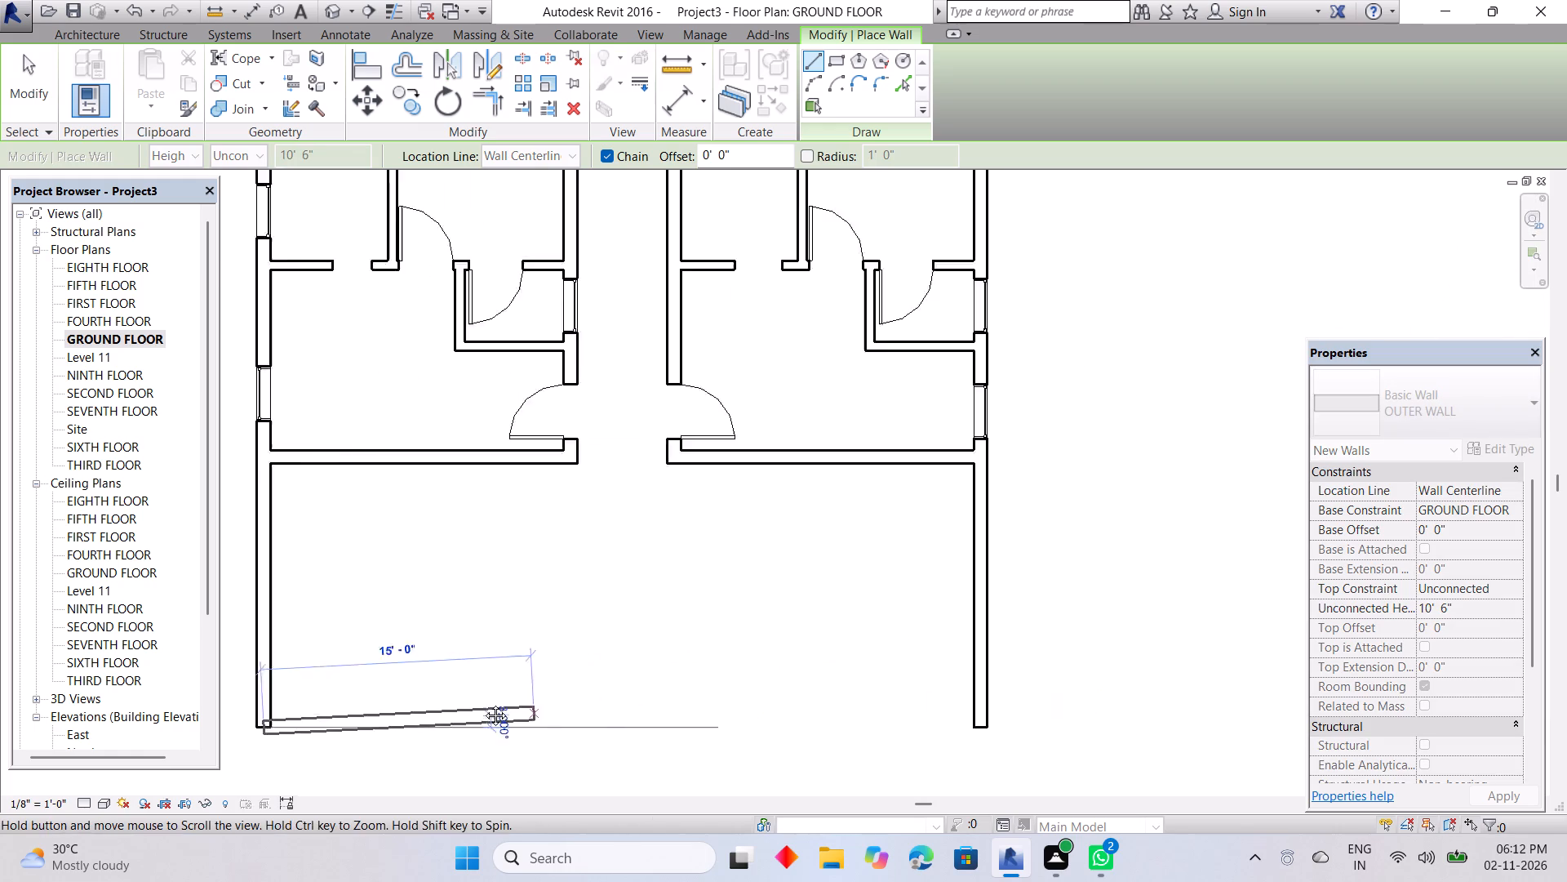
pyautogui.moveTo(483, 703); pyautogui.dragTo(479, 702, button='middle')
pyautogui.click(920, 715)
pyautogui.press('Escape')
pyautogui.scroll(-2, 1029, 653)
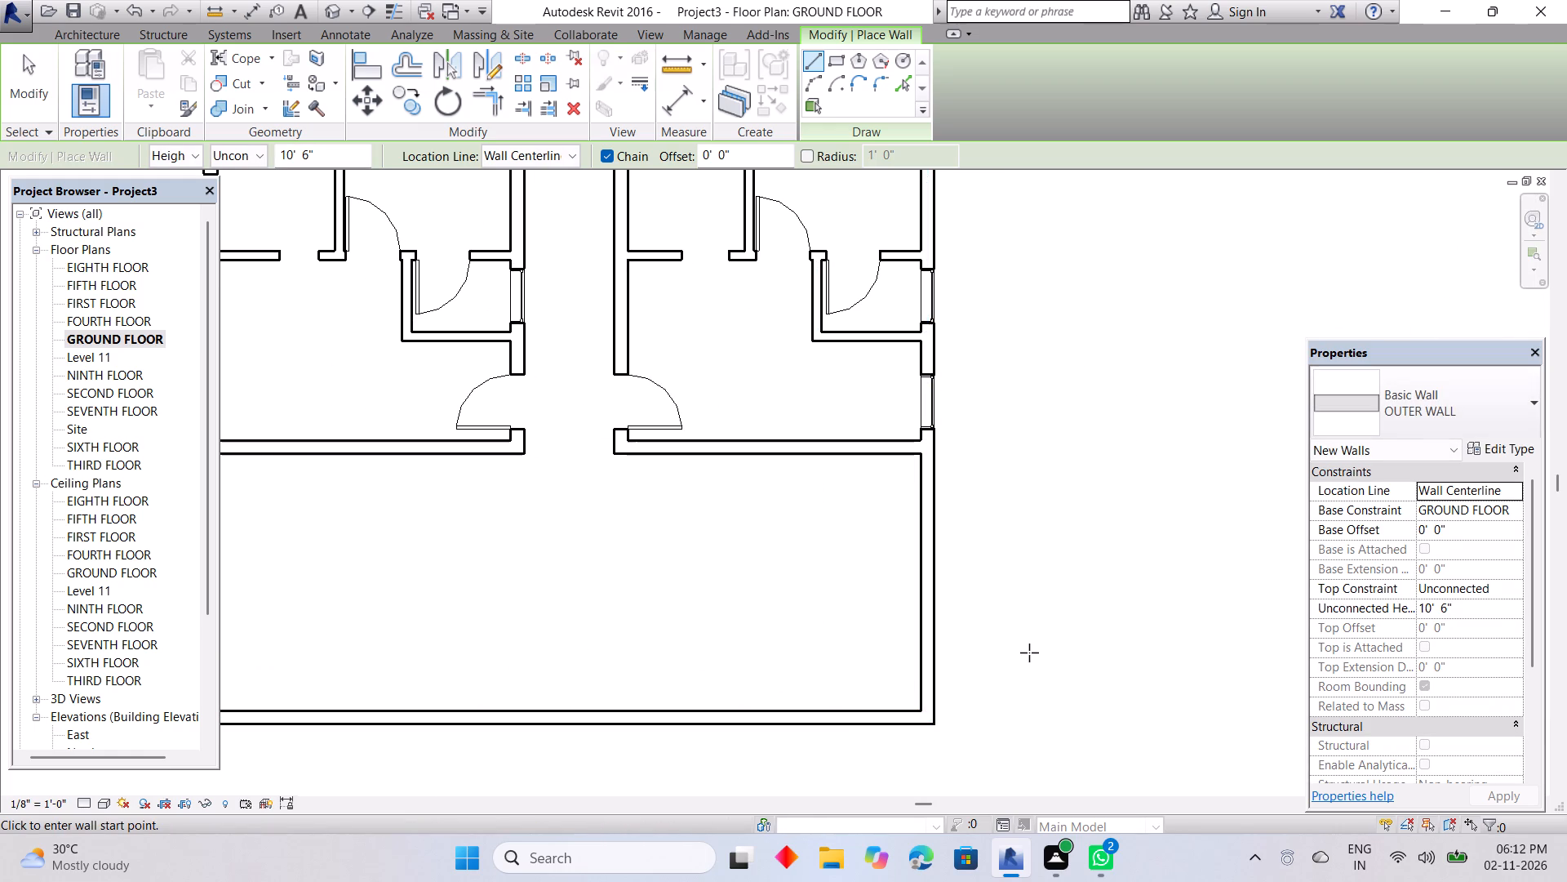
pyautogui.scroll(-6, 1029, 653)
pyautogui.press('Escape')
# Check the clear depth between the faces of the plan's top OUTER WALL and the first partition below it.
pyautogui.moveTo(1021, 514); pyautogui.dragTo(1054, 615, button='middle')
pyautogui.scroll(-5, 1021, 514)
pyautogui.moveTo(1045, 403); pyautogui.dragTo(1052, 420, button='middle')
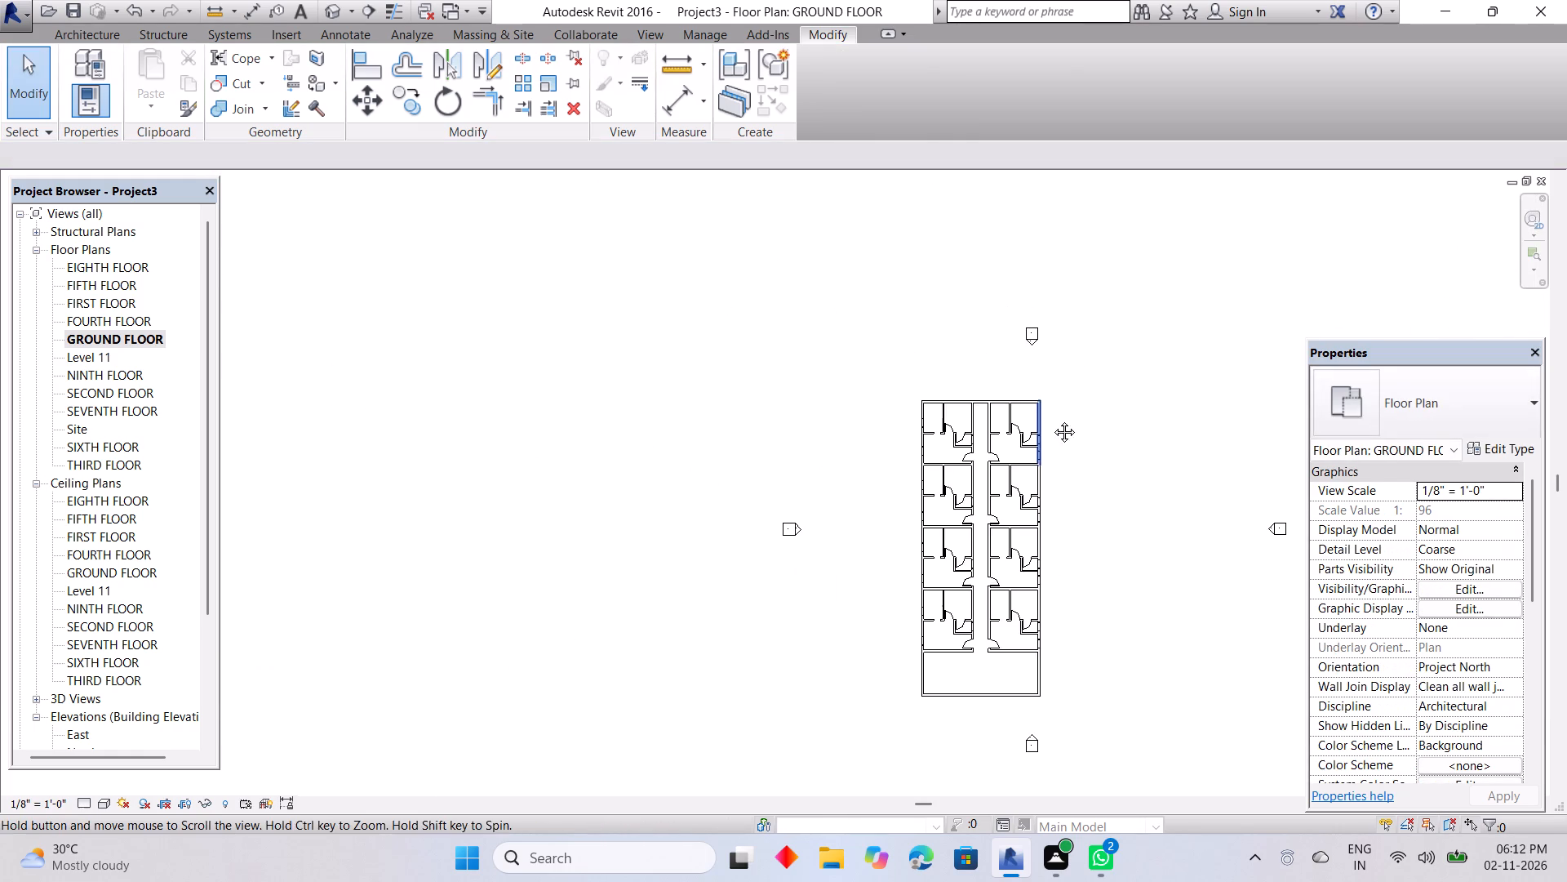
pyautogui.moveTo(1052, 420); pyautogui.dragTo(1121, 572, button='middle')
pyautogui.scroll(5, 1119, 566)
pyautogui.click(1022, 563)
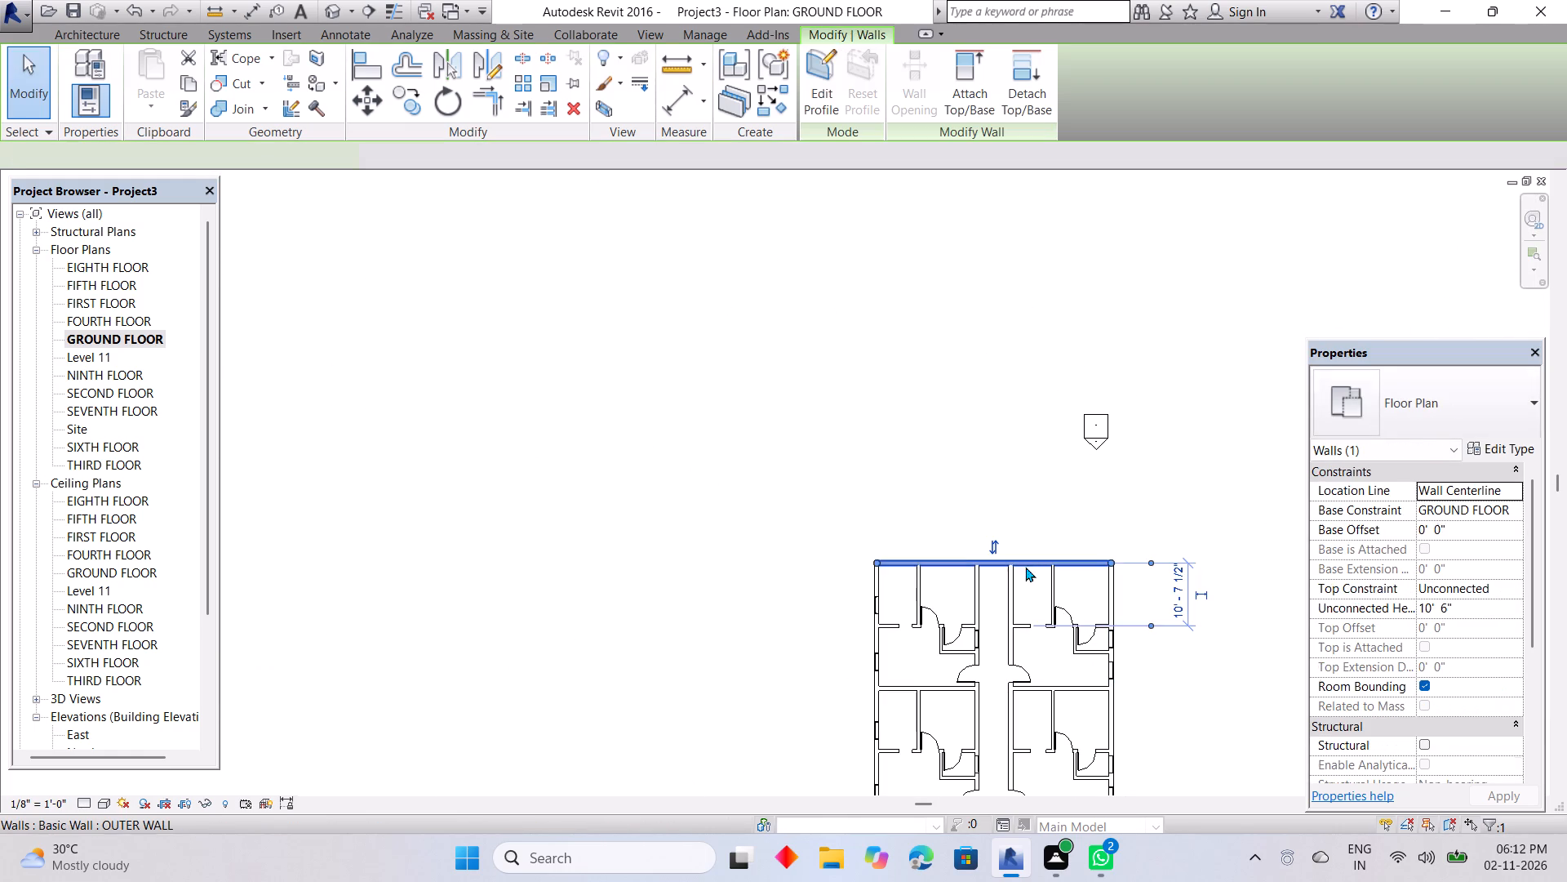
pyautogui.scroll(4, 1143, 625)
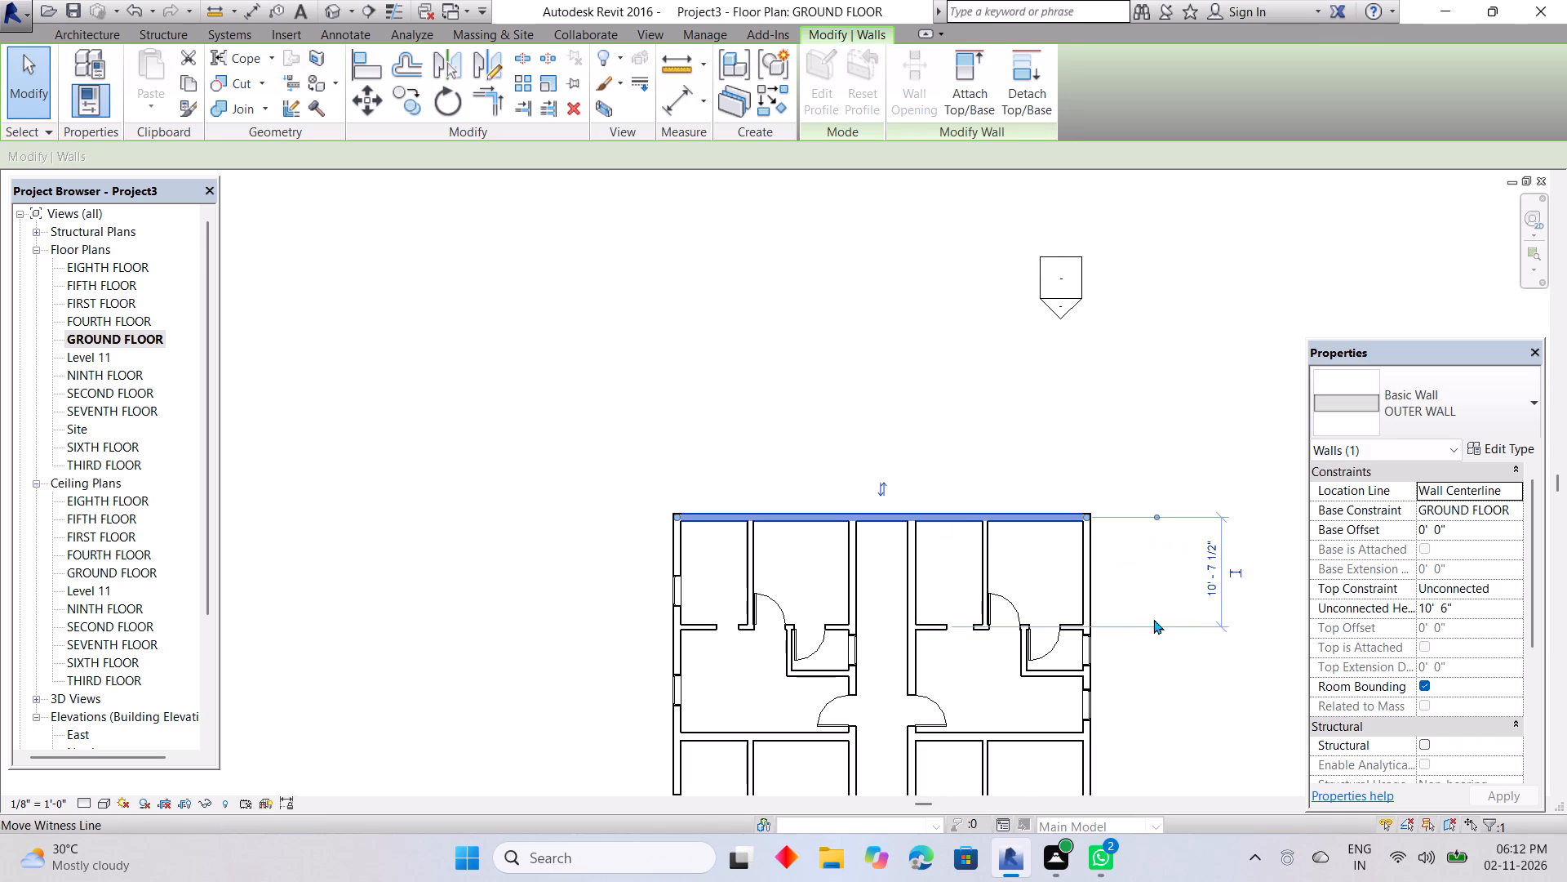
pyautogui.click(1157, 624)
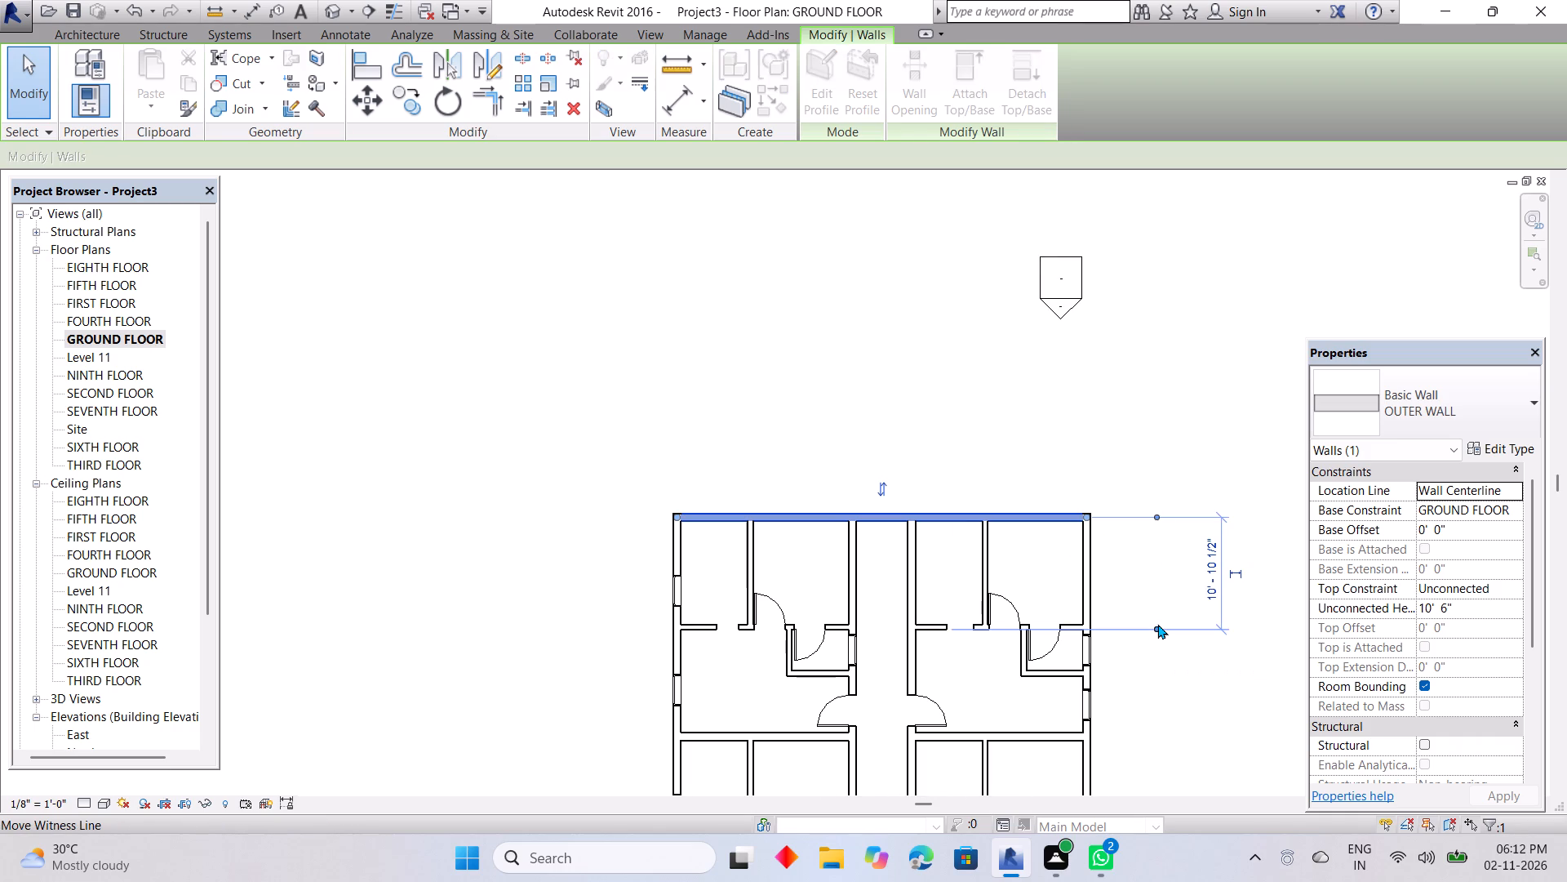
pyautogui.click(1157, 624)
pyautogui.click(1156, 518)
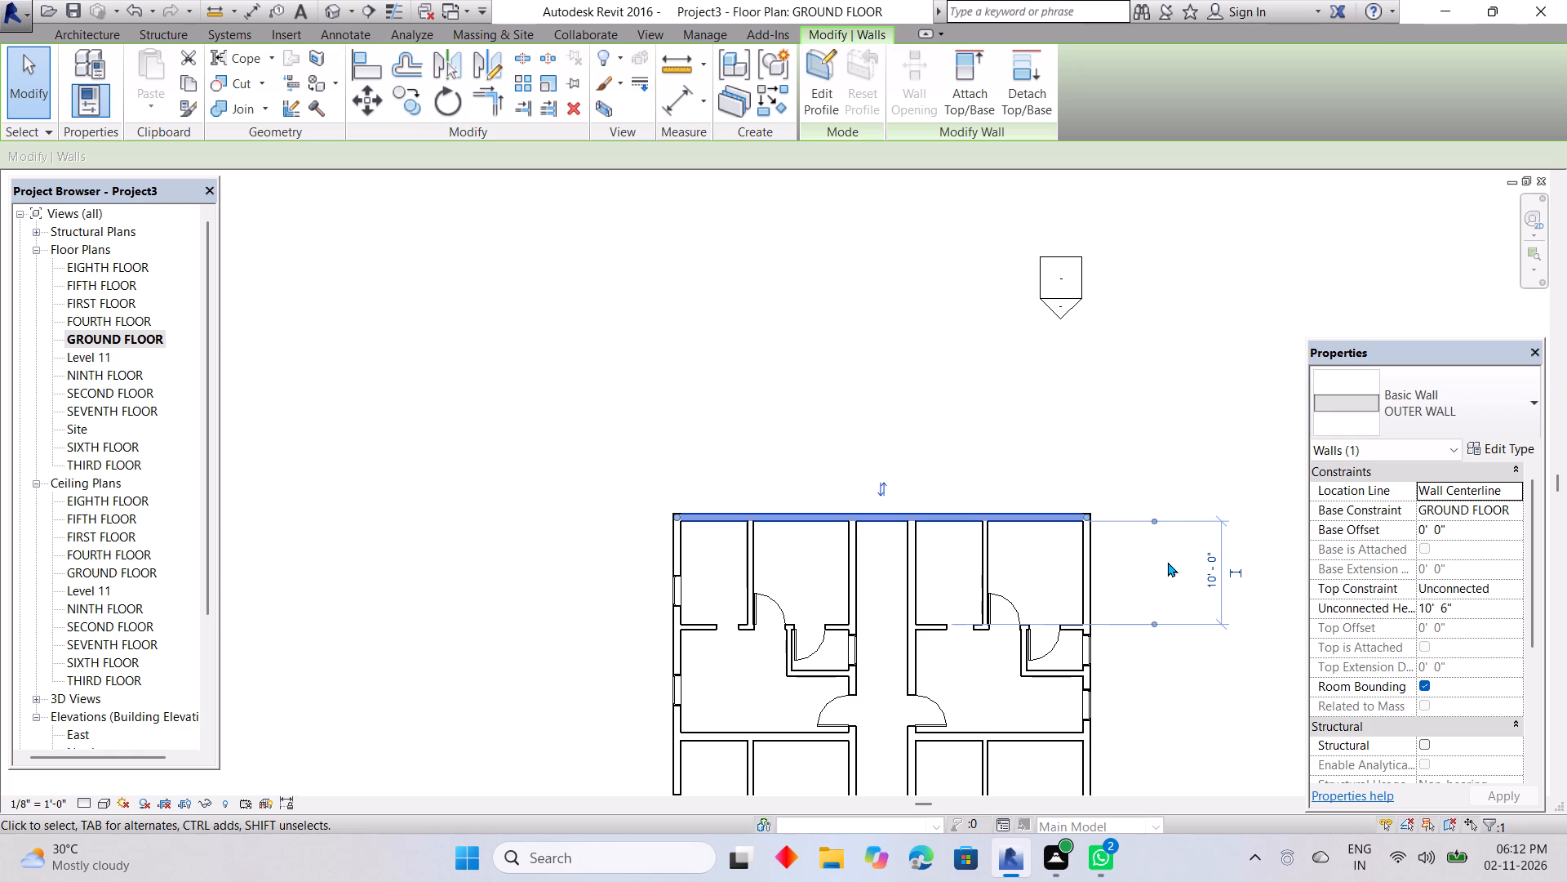
pyautogui.press('Escape')
# In the East elevation, raise the top of the longer ground-floor OUTER WALL segment to Level 11, 105'-0" high.
pyautogui.scroll(-4, 1166, 562)
pyautogui.moveTo(1203, 586); pyautogui.dragTo(1091, 363, button='middle')
pyautogui.scroll(-4, 1082, 458)
pyautogui.moveTo(1116, 563); pyautogui.dragTo(1109, 495, button='middle')
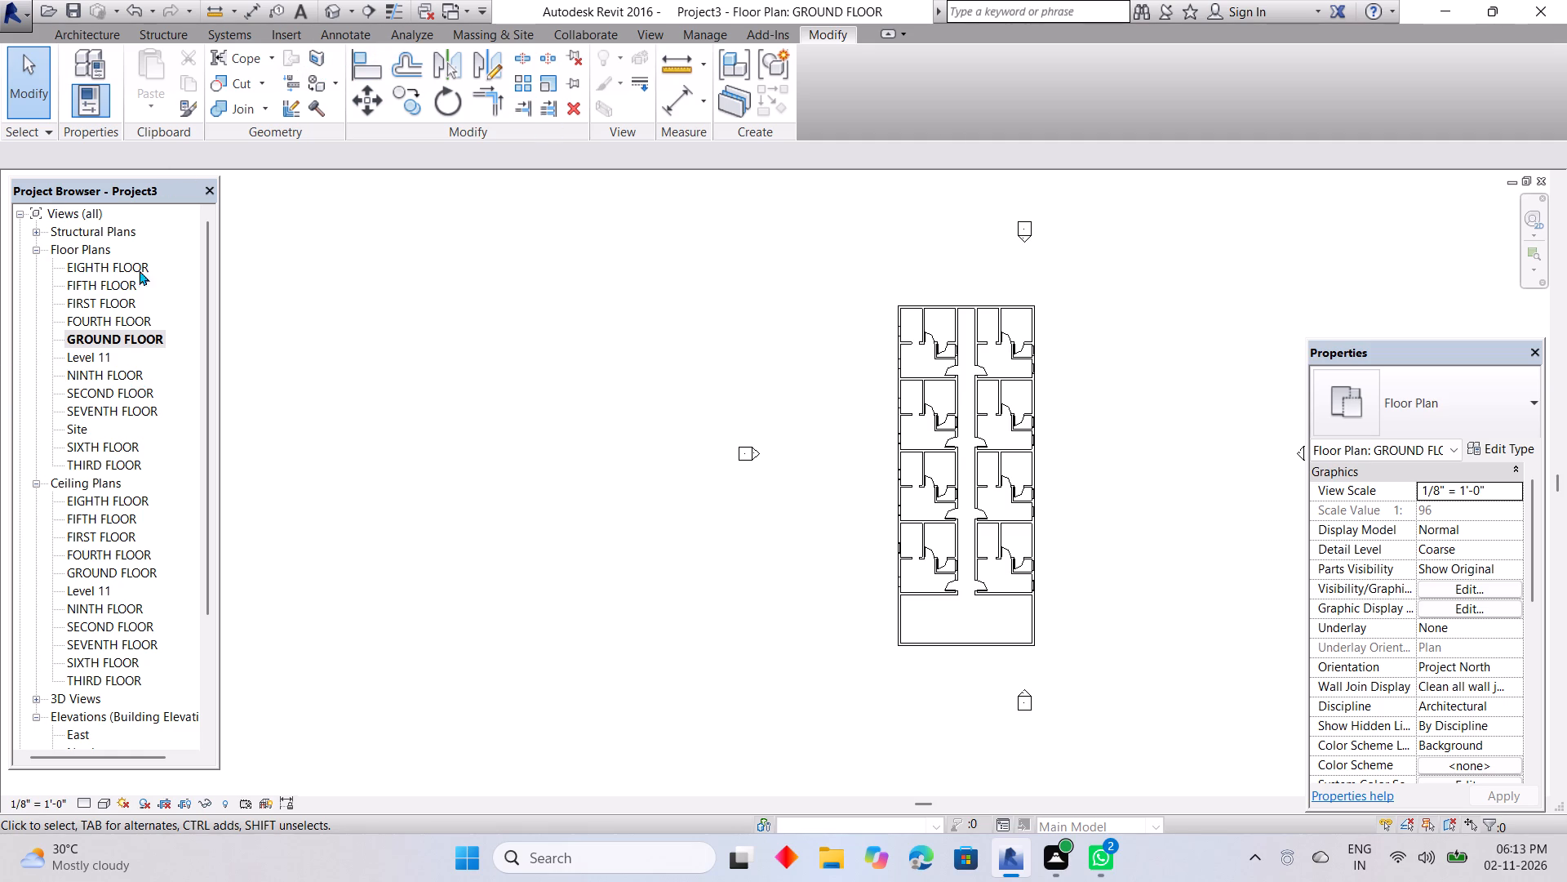
pyautogui.scroll(-9, 92, 679)
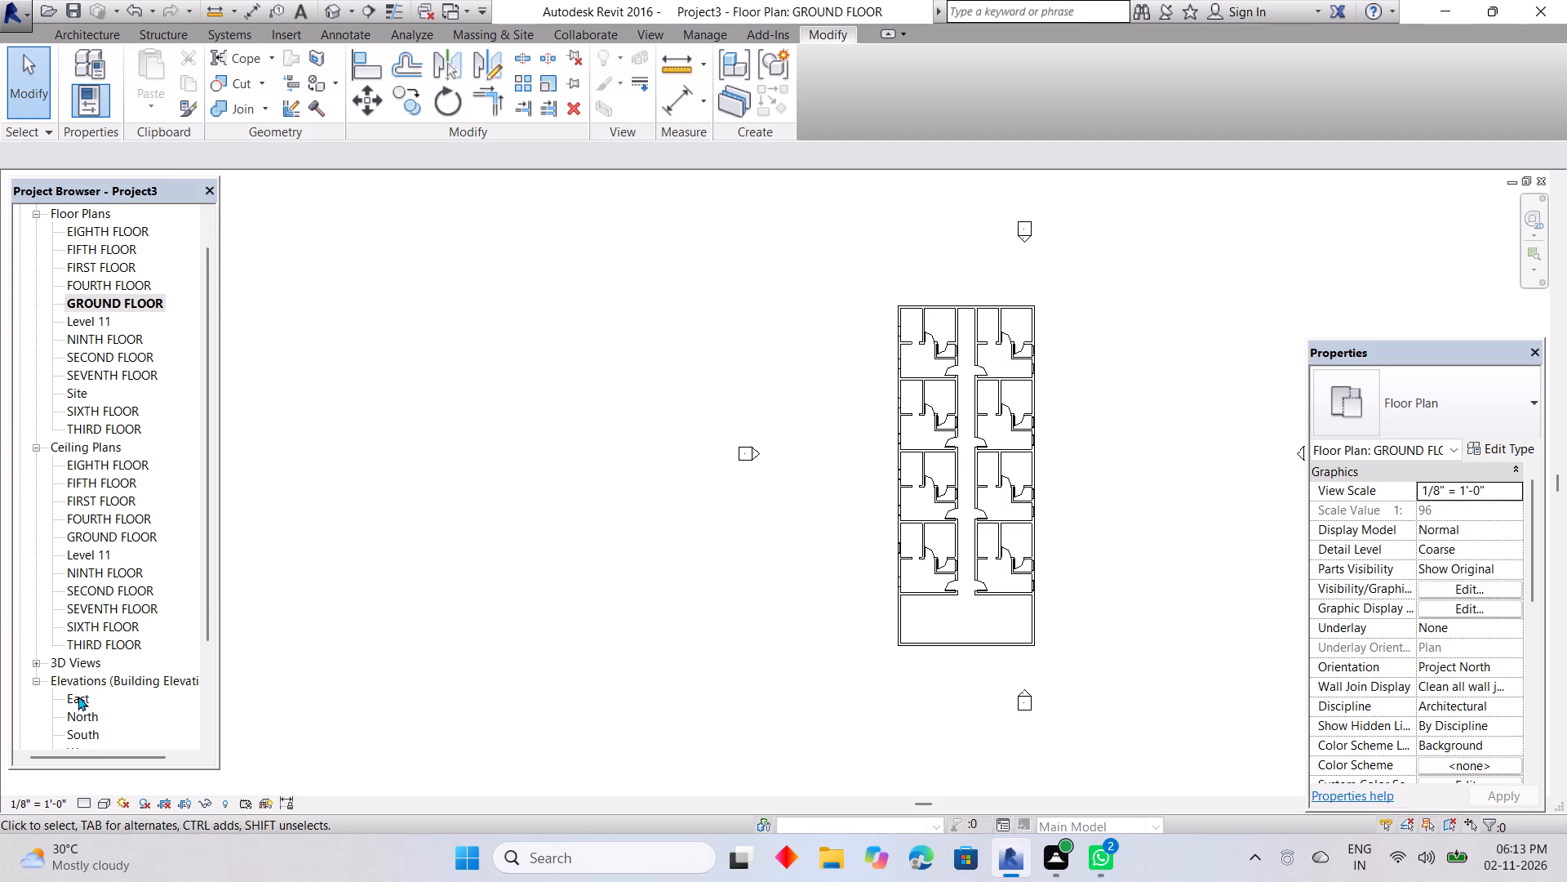
pyautogui.doubleClick(78, 696)
pyautogui.scroll(-1, 878, 436)
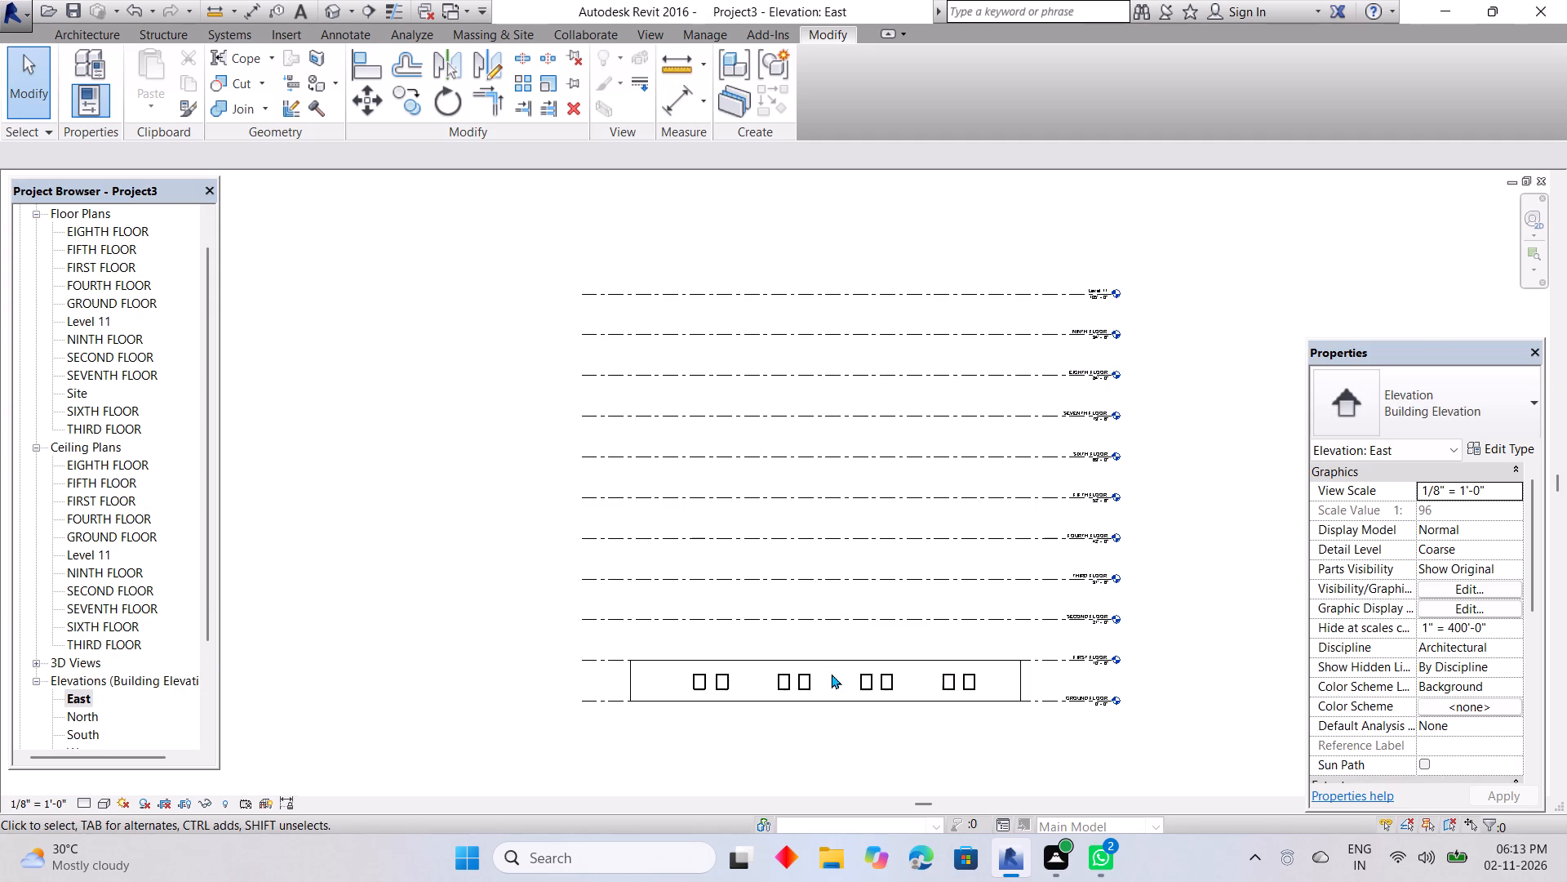
pyautogui.click(969, 660)
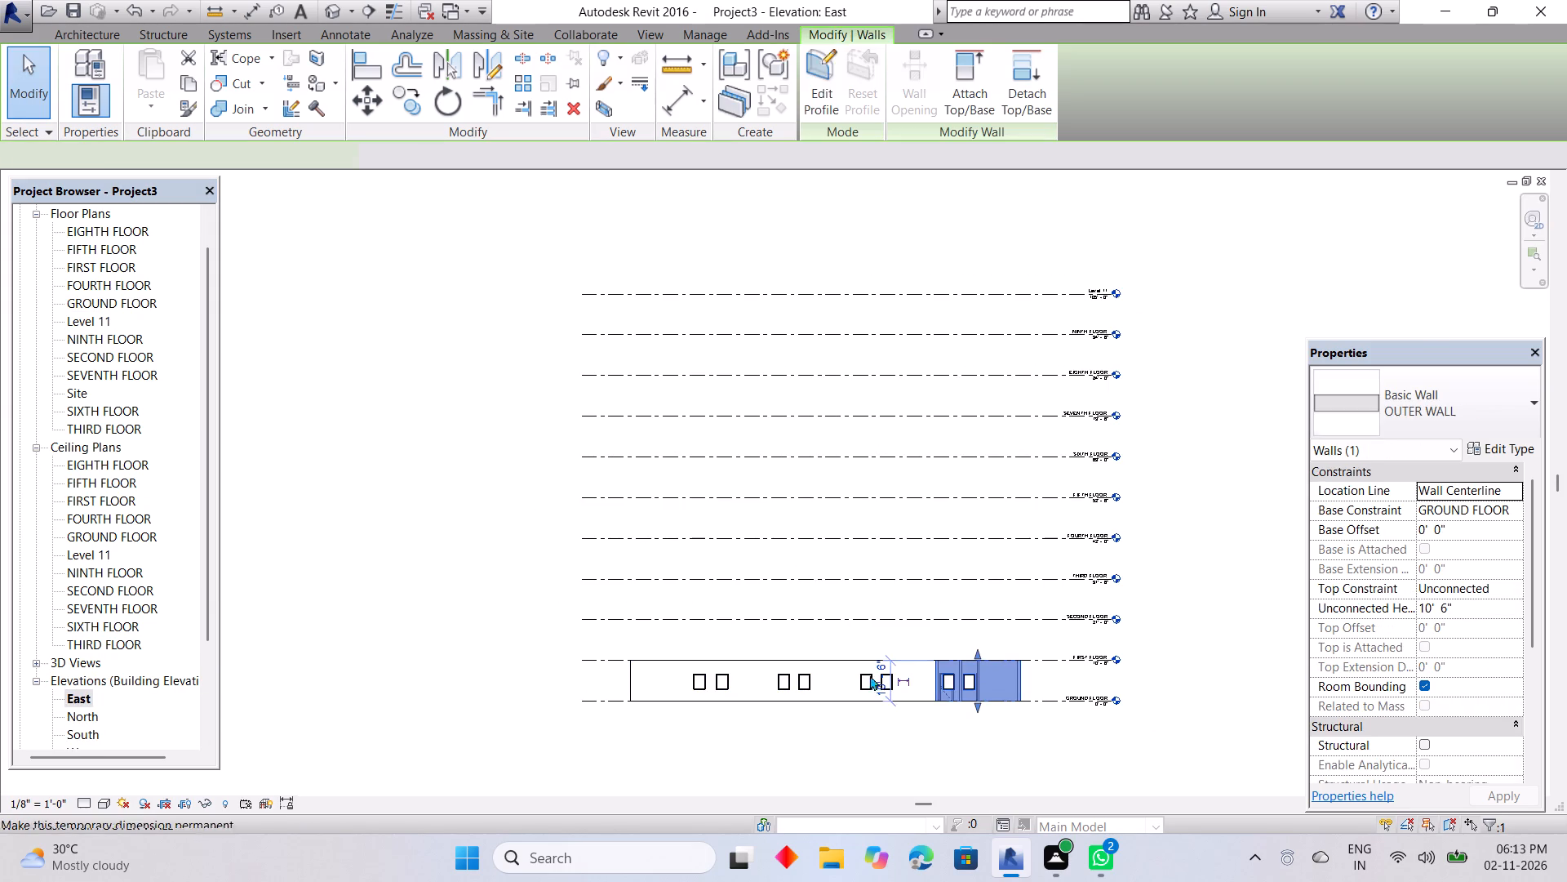
pyautogui.click(846, 657)
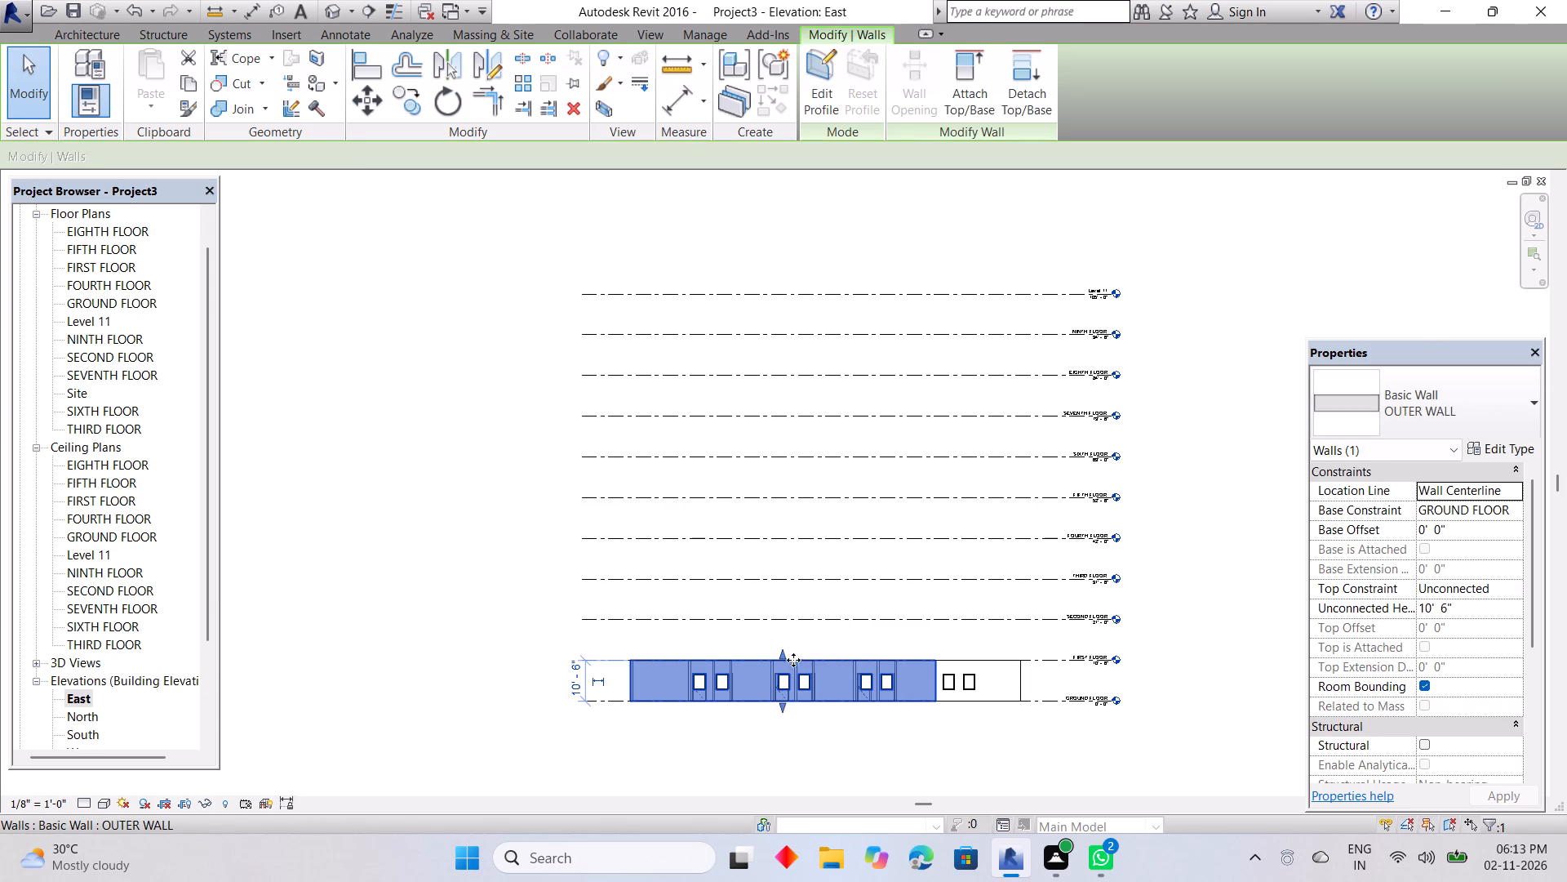
pyautogui.moveTo(782, 648); pyautogui.dragTo(768, 292)
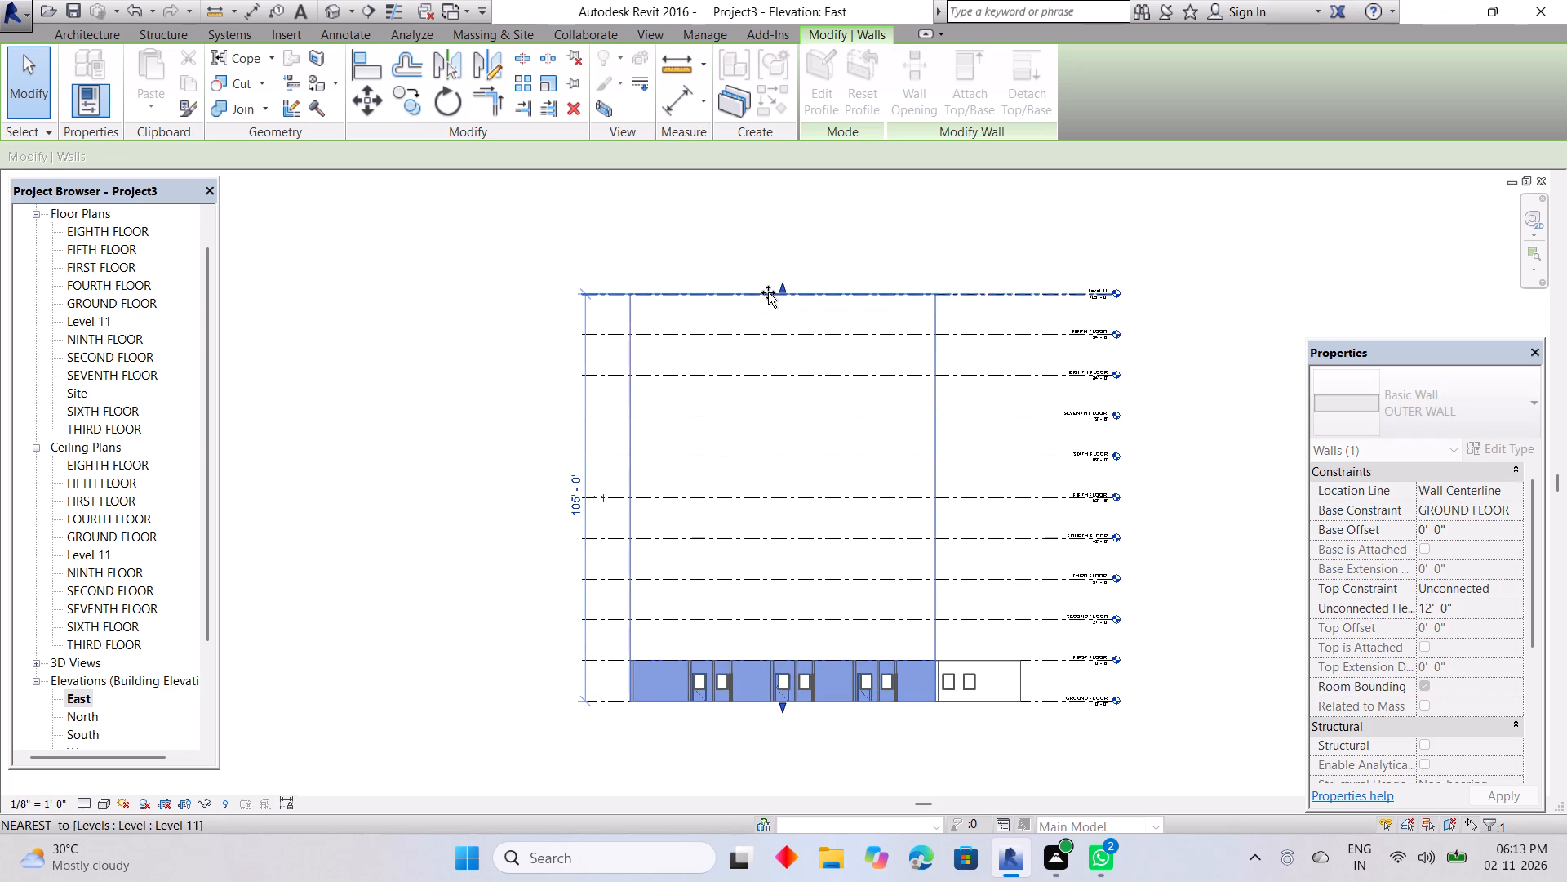
pyautogui.moveTo(768, 292); pyautogui.dragTo(768, 292)
pyautogui.press('Escape')
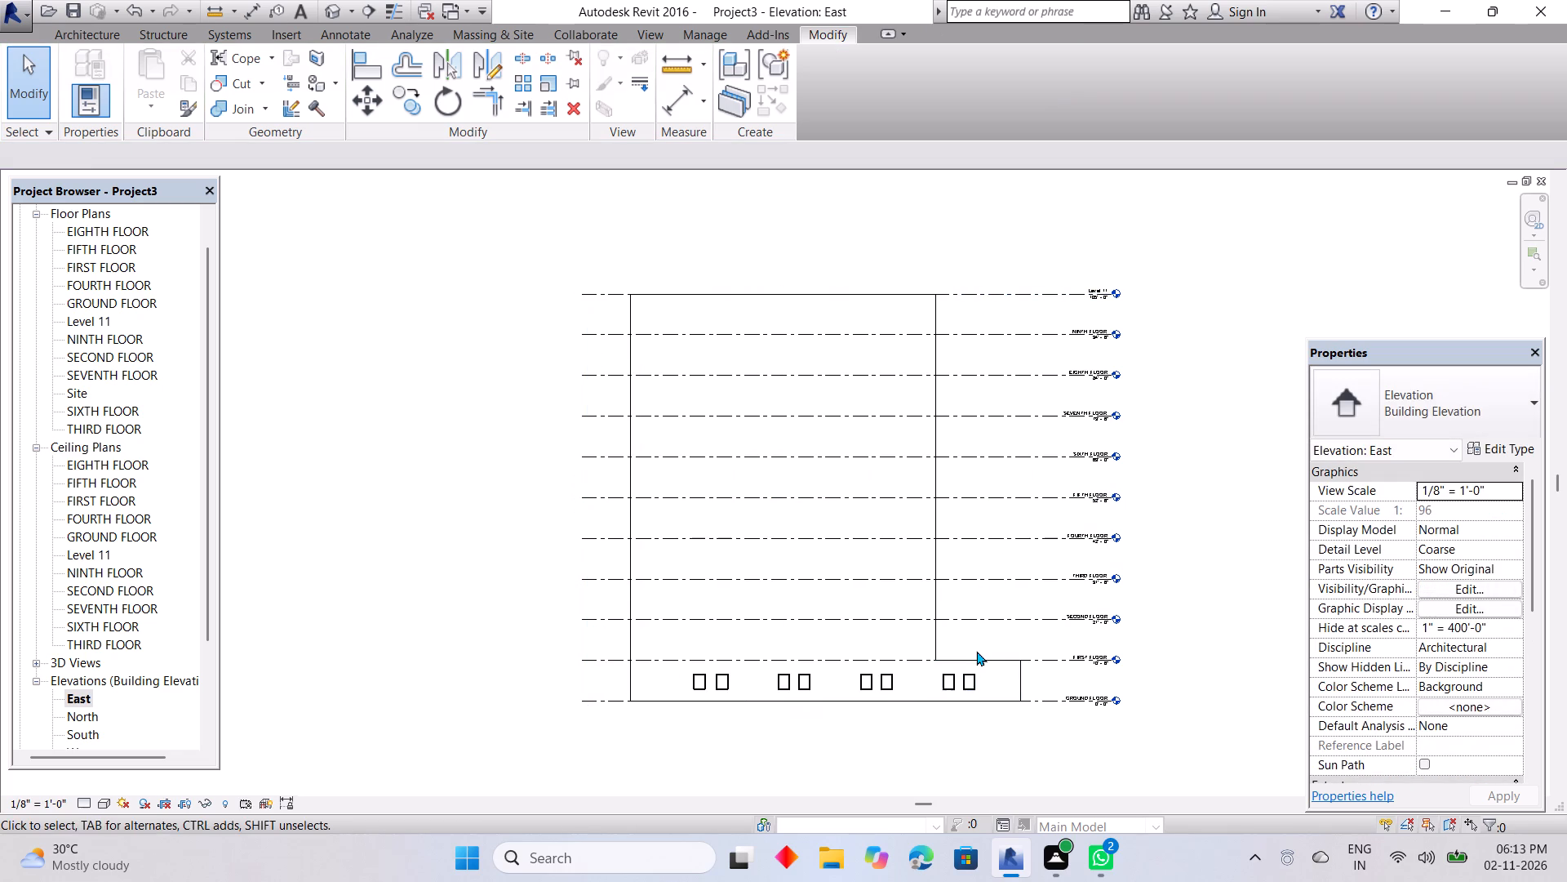
# Raise the top of the remaining shorter OUTER WALL segment on the east side to Level 11.
pyautogui.click(976, 651)
pyautogui.click(980, 655)
pyautogui.moveTo(977, 649); pyautogui.dragTo(982, 455)
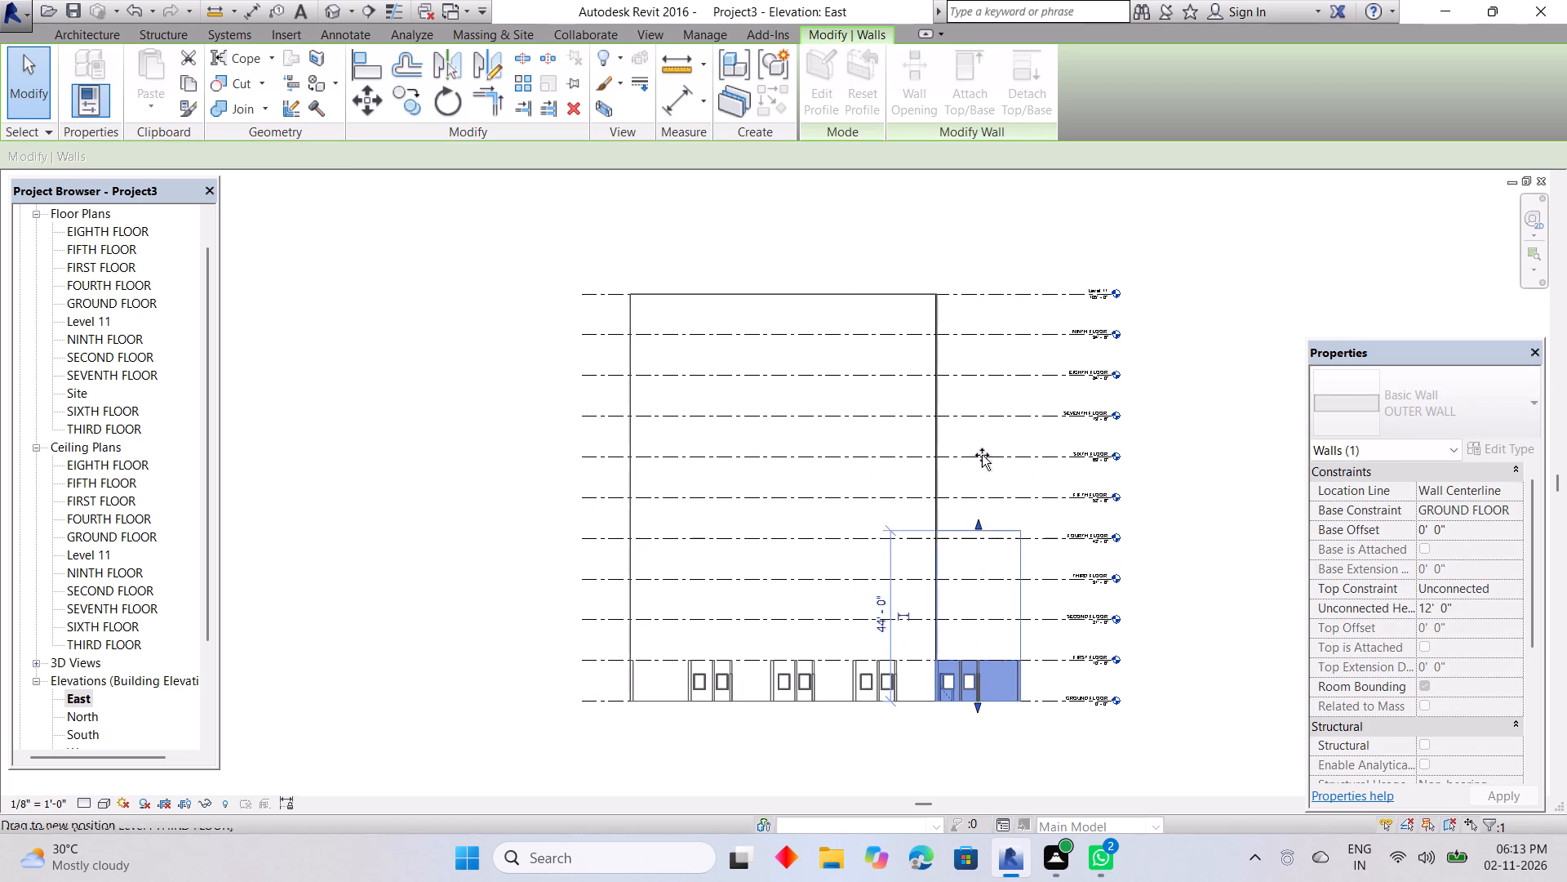
pyautogui.moveTo(982, 455); pyautogui.dragTo(980, 292)
pyautogui.press('Escape')
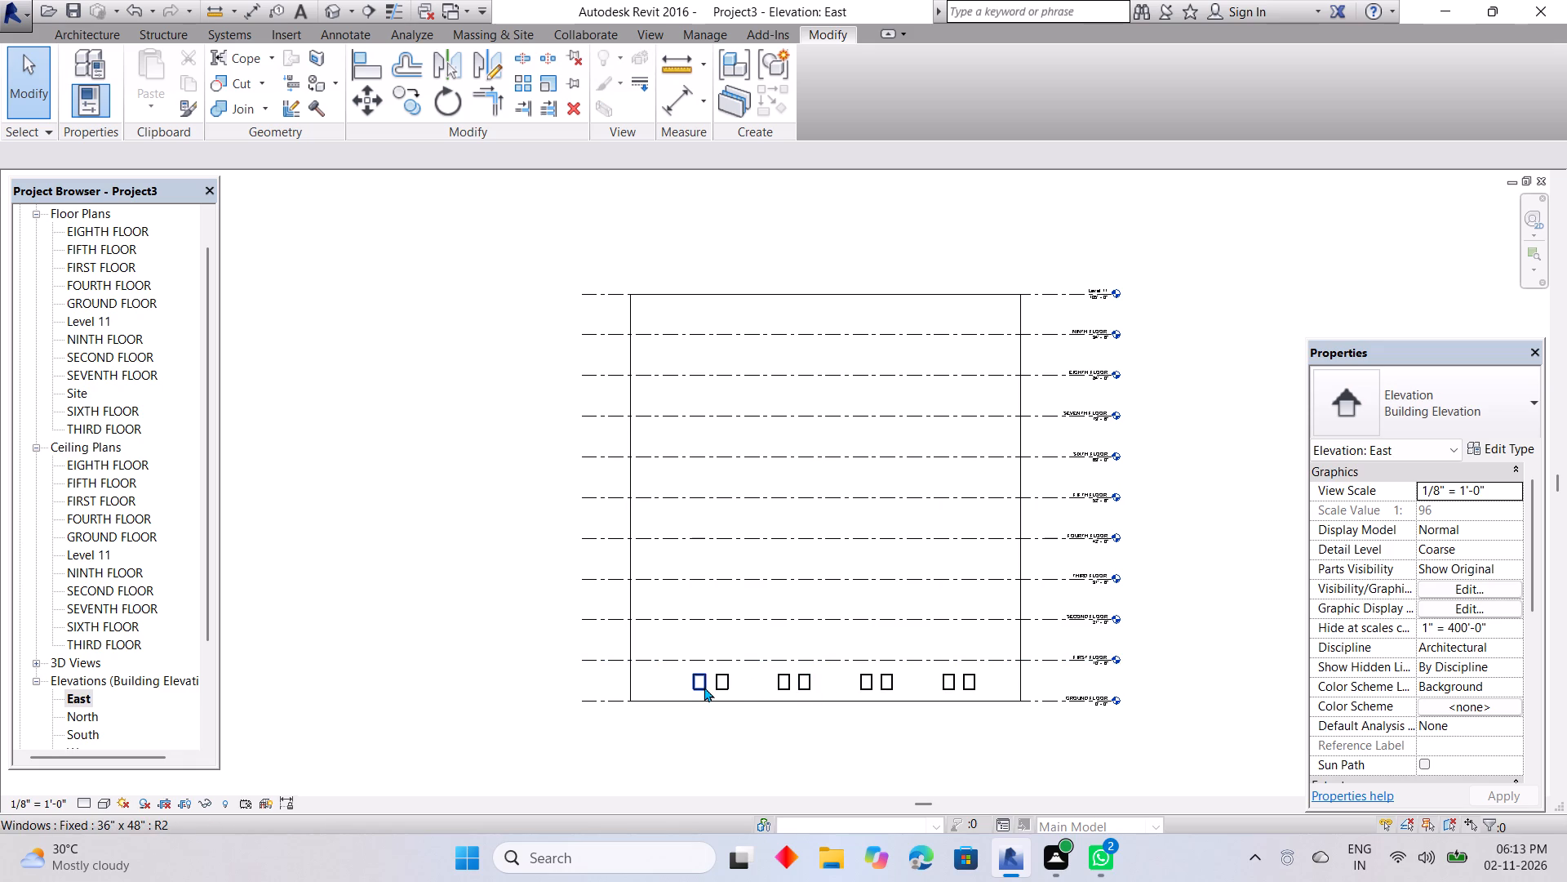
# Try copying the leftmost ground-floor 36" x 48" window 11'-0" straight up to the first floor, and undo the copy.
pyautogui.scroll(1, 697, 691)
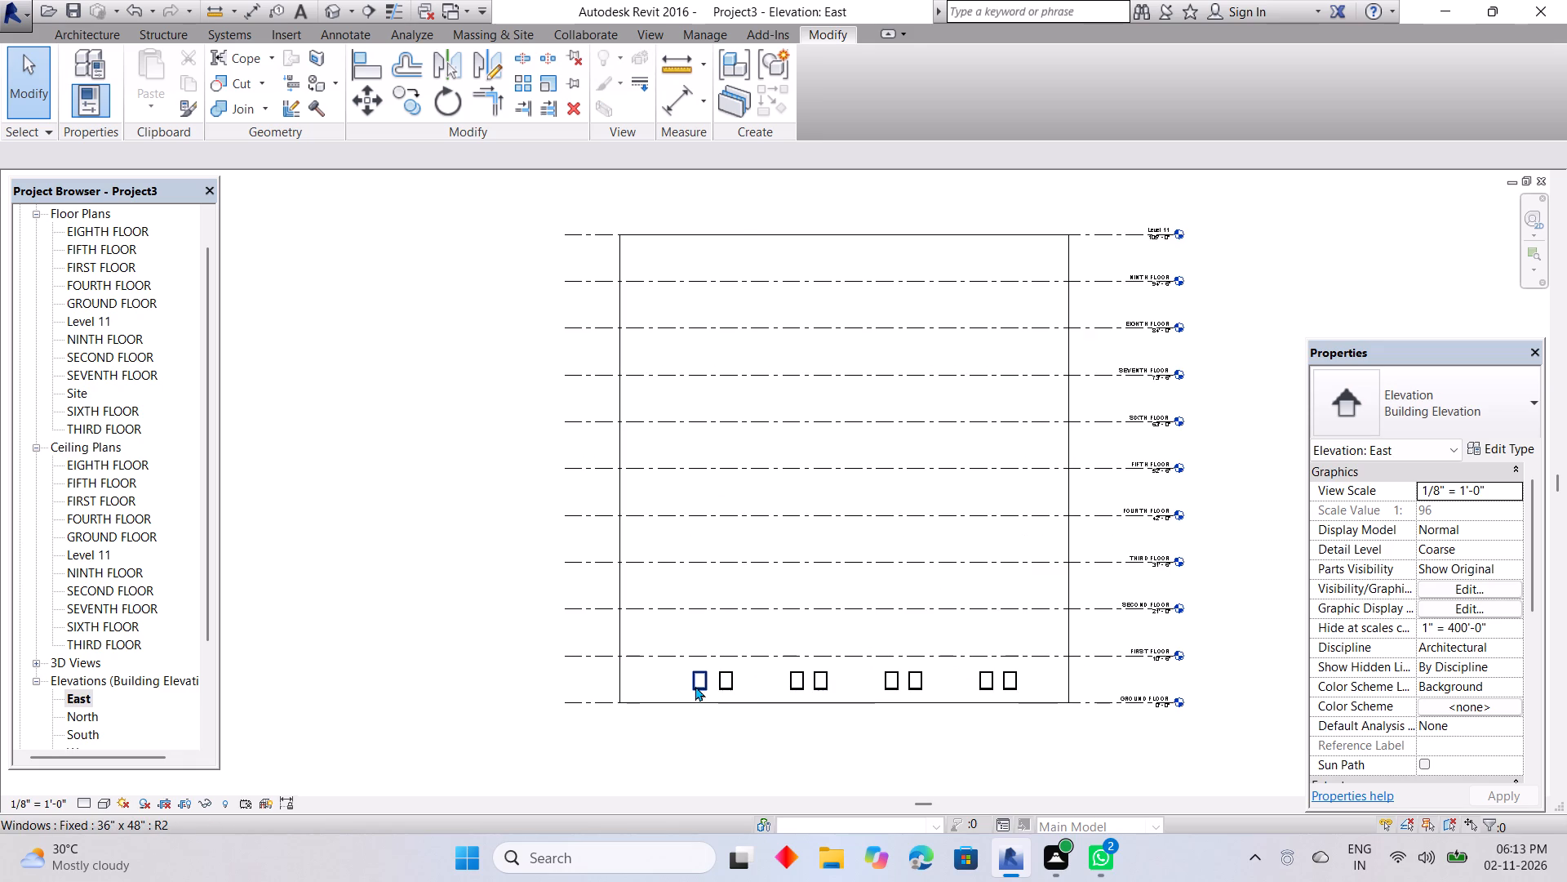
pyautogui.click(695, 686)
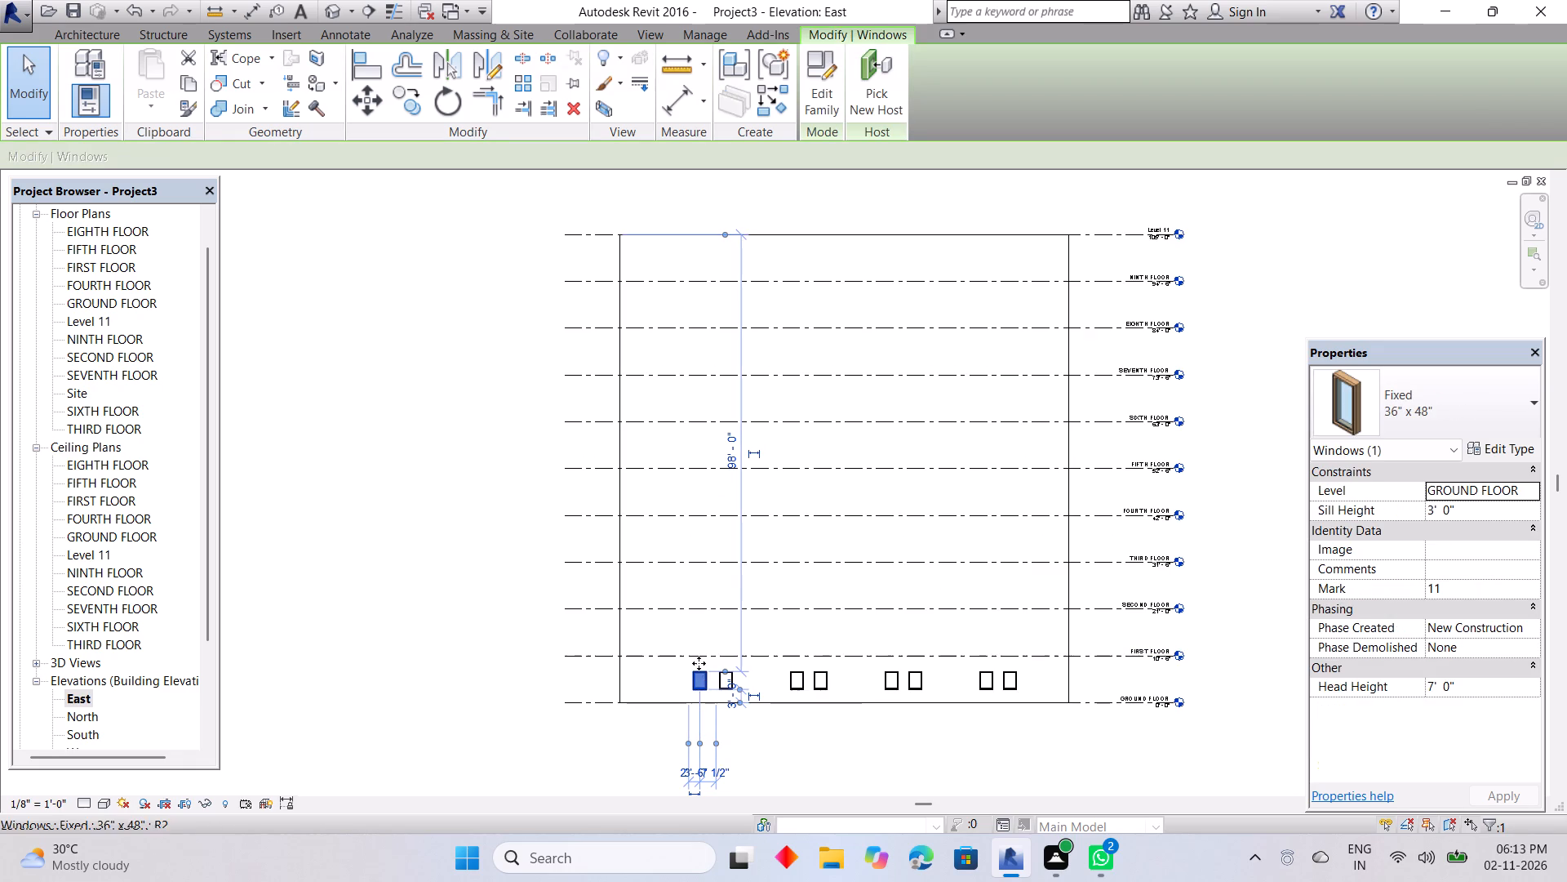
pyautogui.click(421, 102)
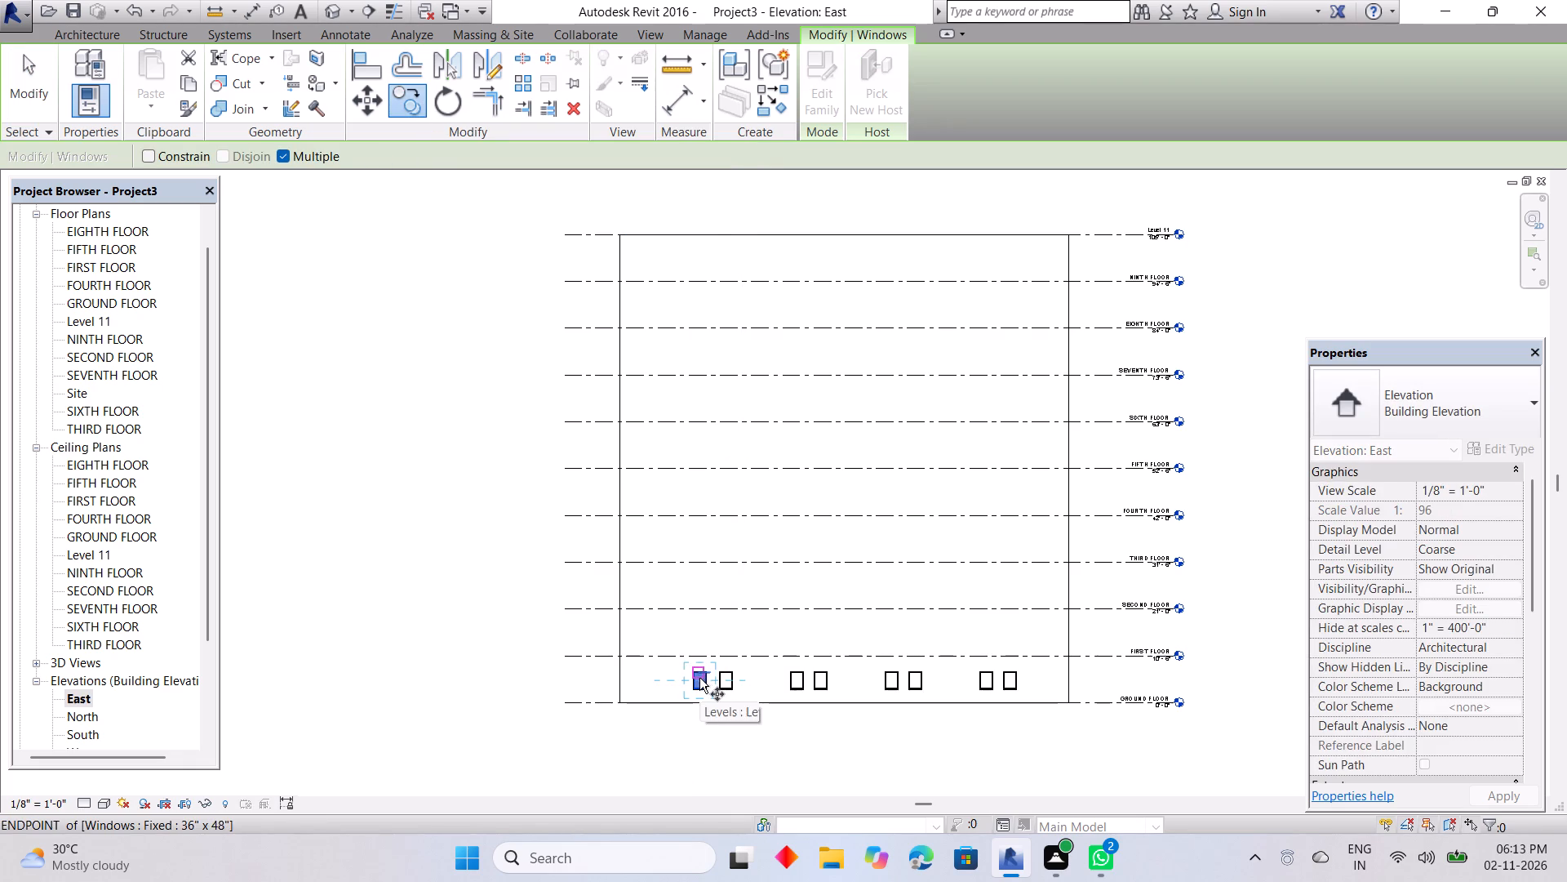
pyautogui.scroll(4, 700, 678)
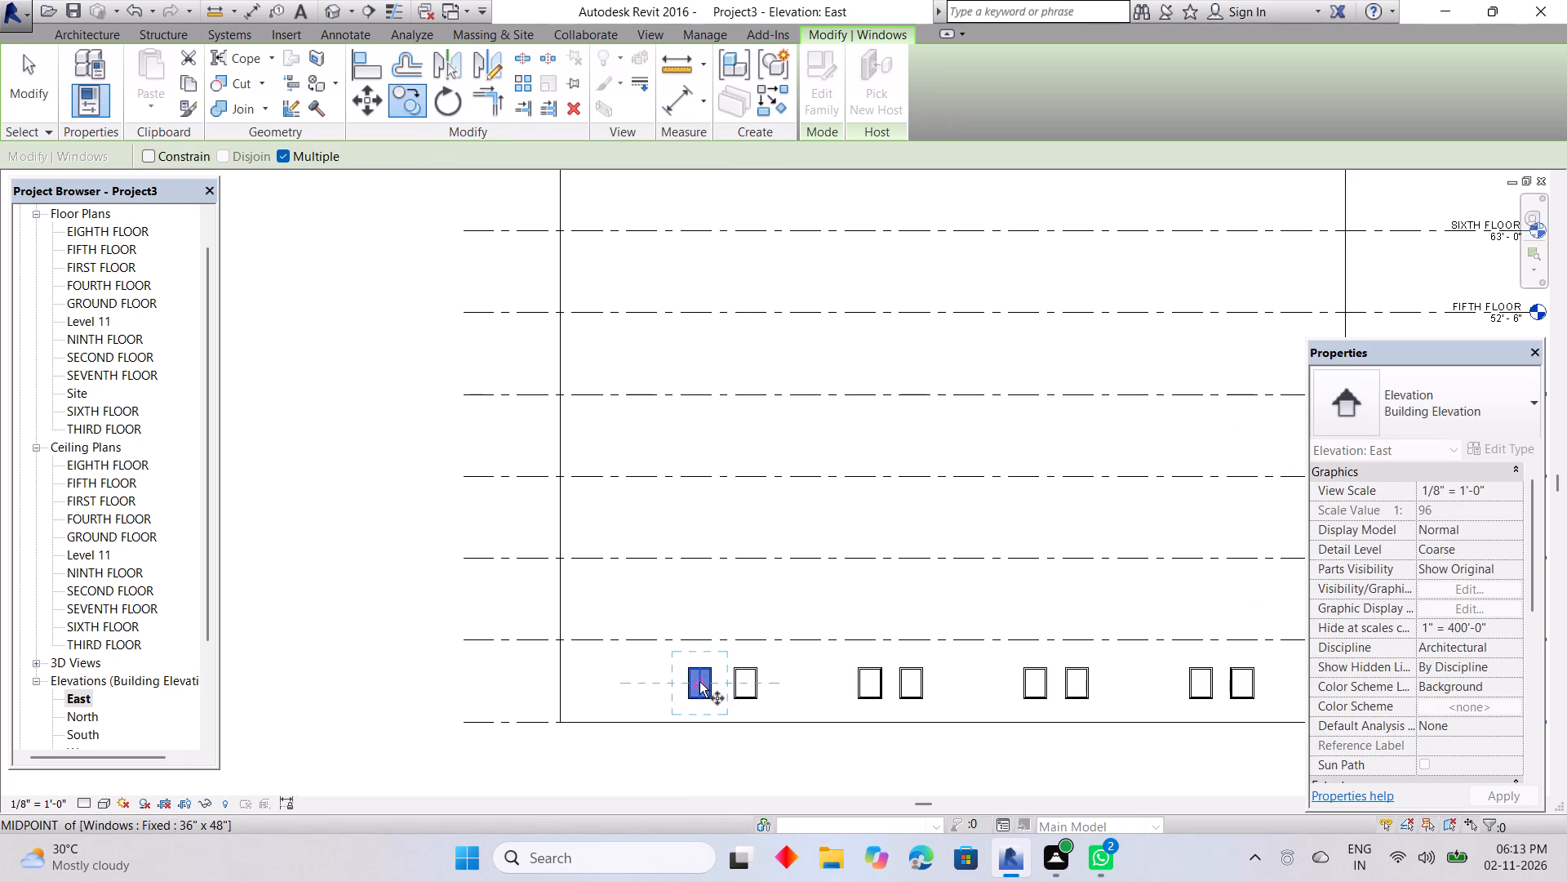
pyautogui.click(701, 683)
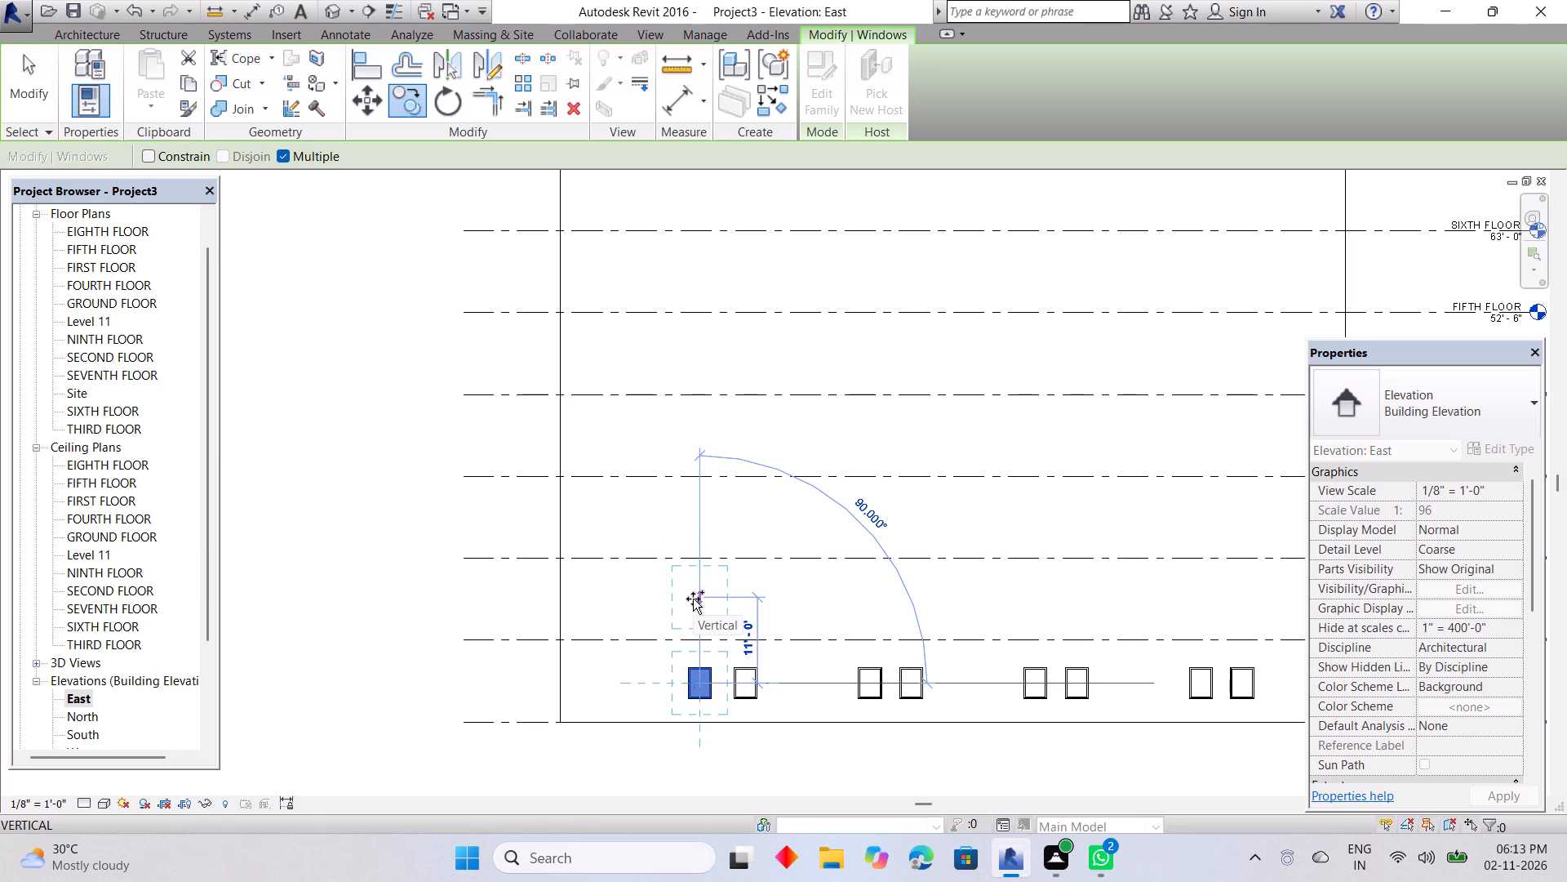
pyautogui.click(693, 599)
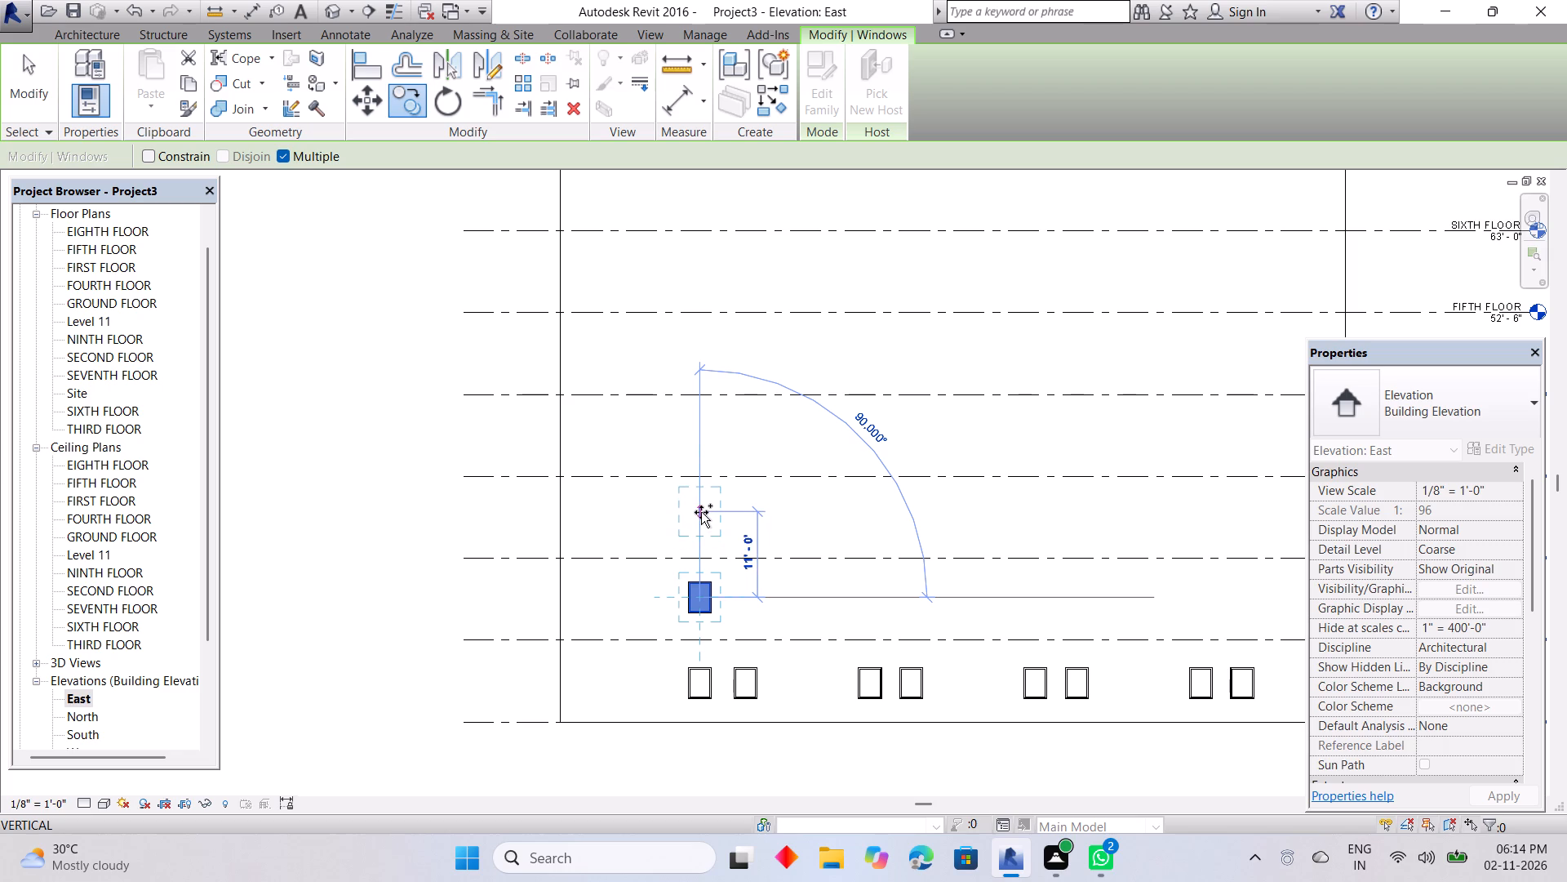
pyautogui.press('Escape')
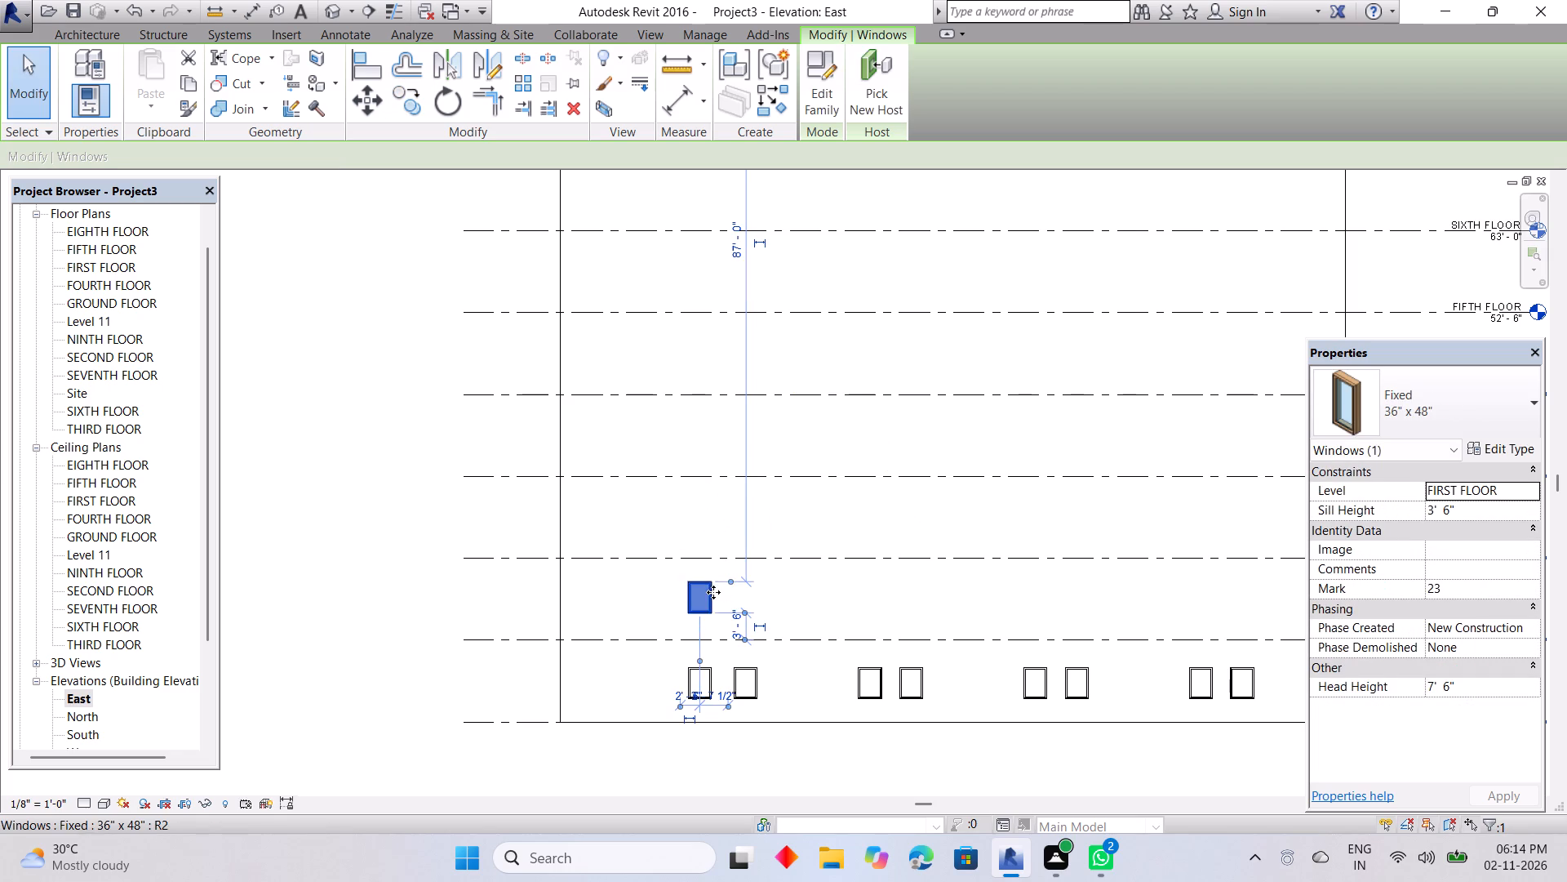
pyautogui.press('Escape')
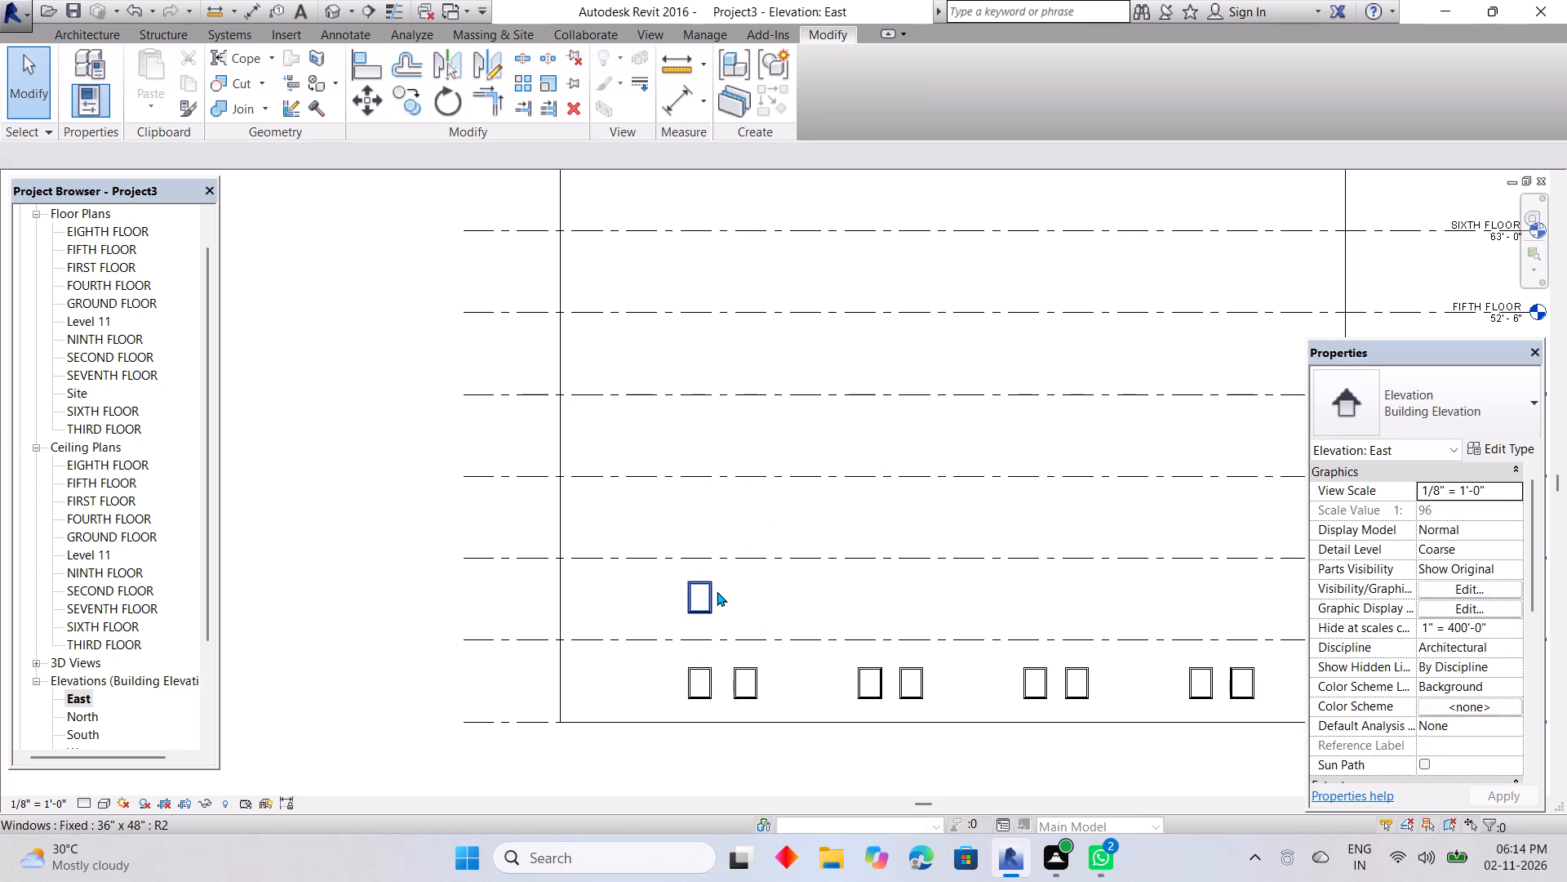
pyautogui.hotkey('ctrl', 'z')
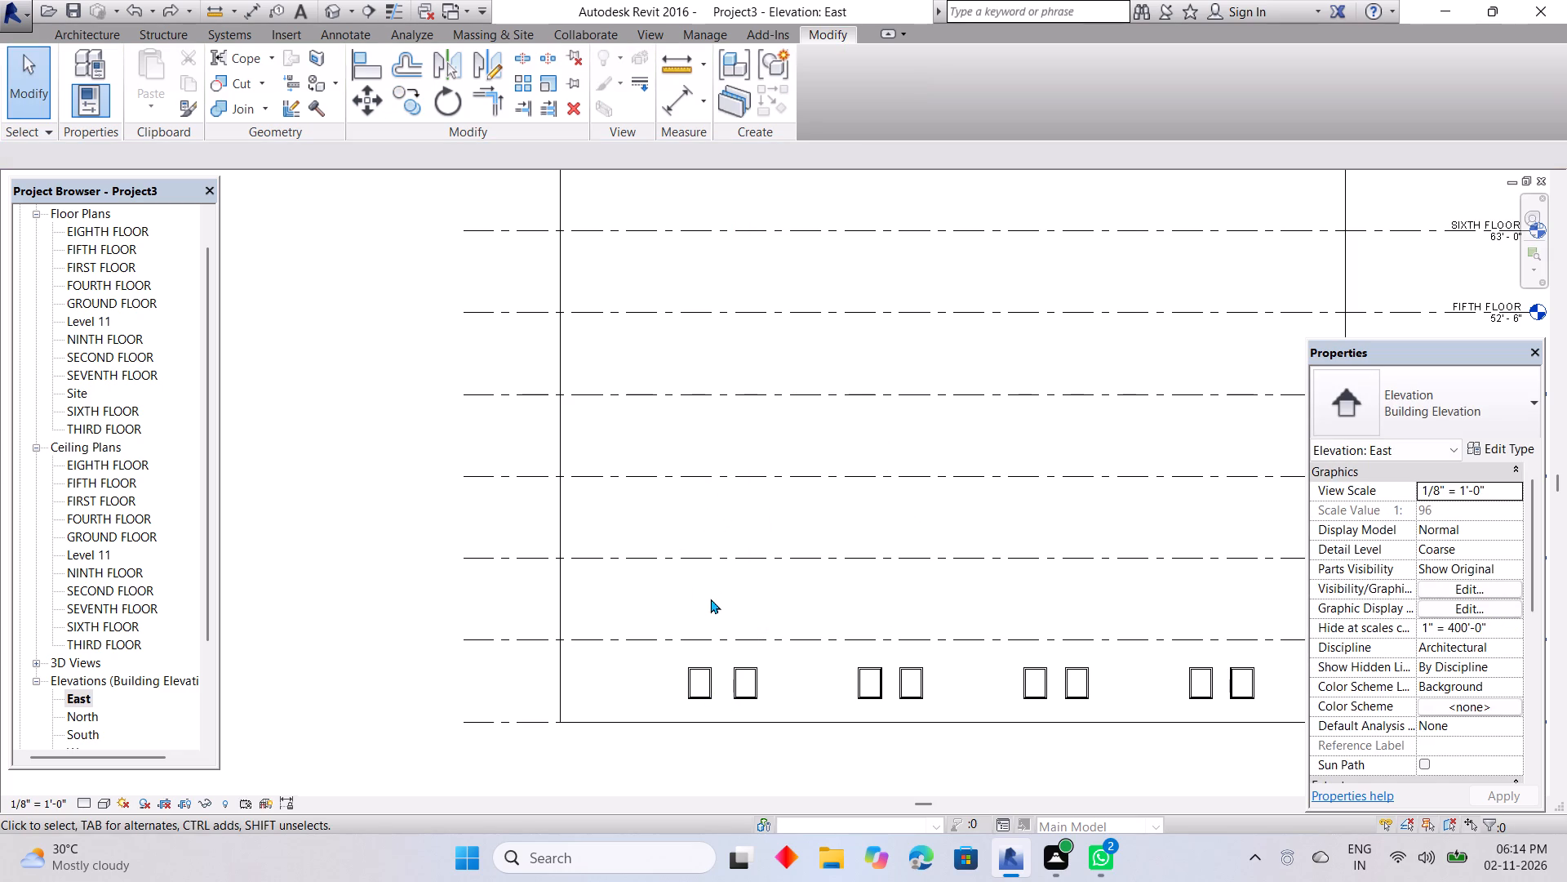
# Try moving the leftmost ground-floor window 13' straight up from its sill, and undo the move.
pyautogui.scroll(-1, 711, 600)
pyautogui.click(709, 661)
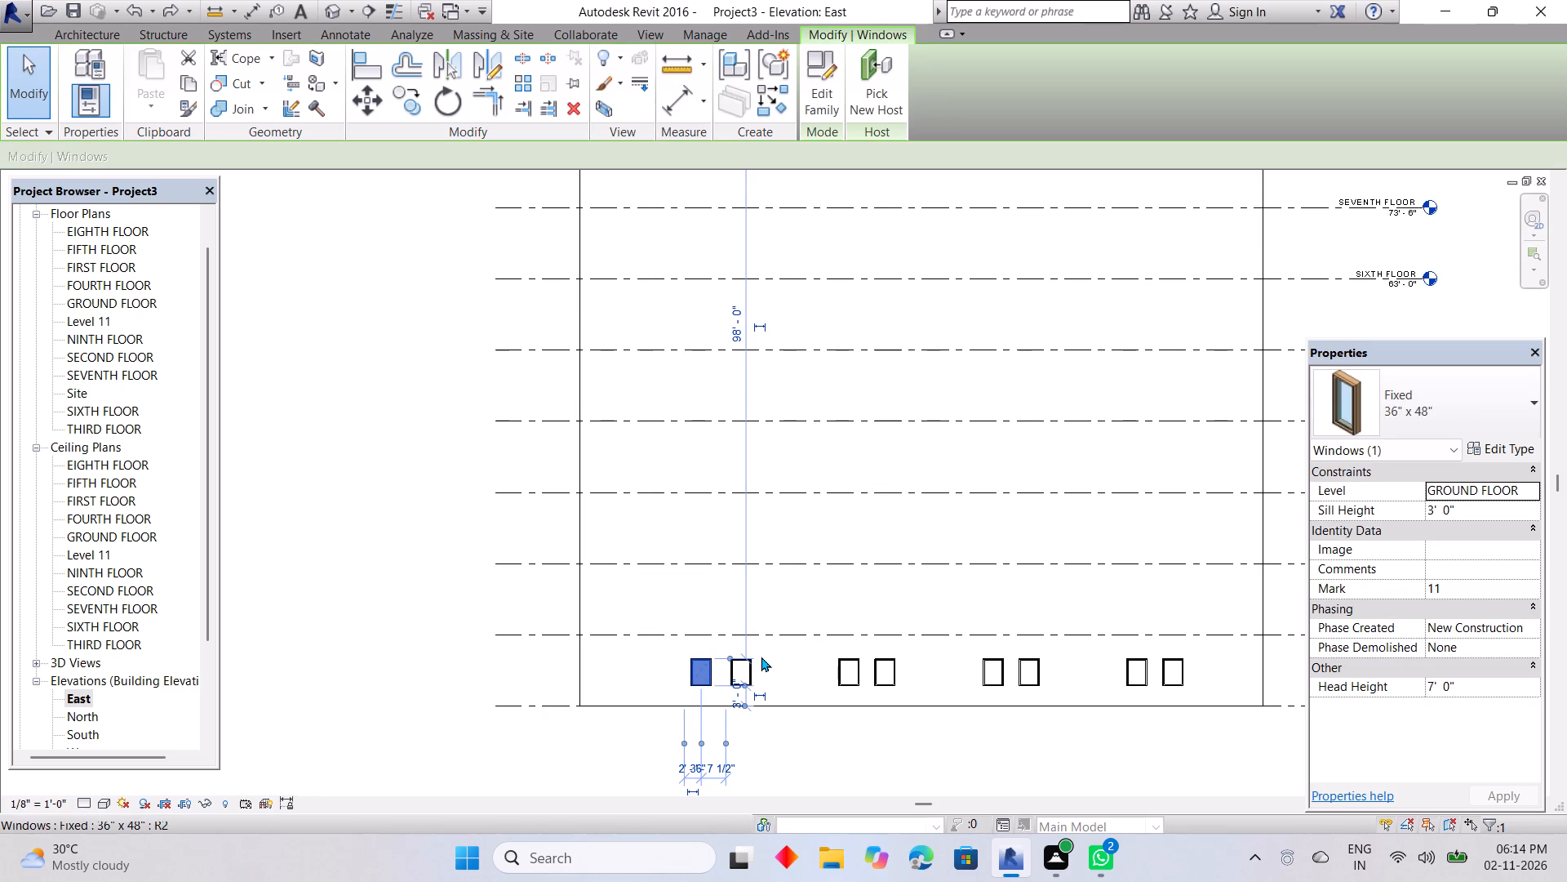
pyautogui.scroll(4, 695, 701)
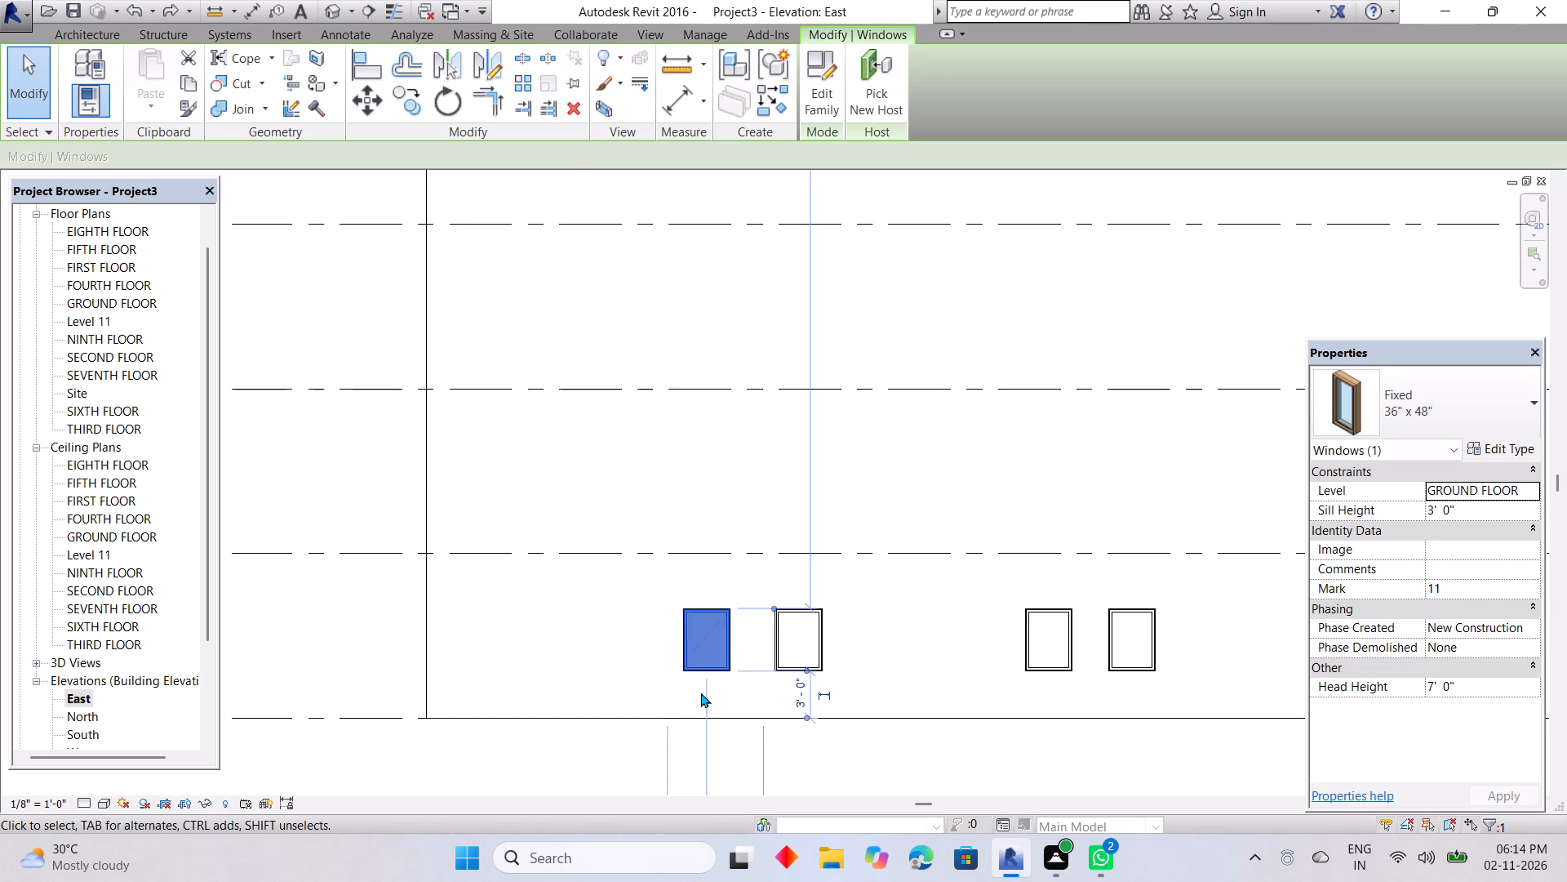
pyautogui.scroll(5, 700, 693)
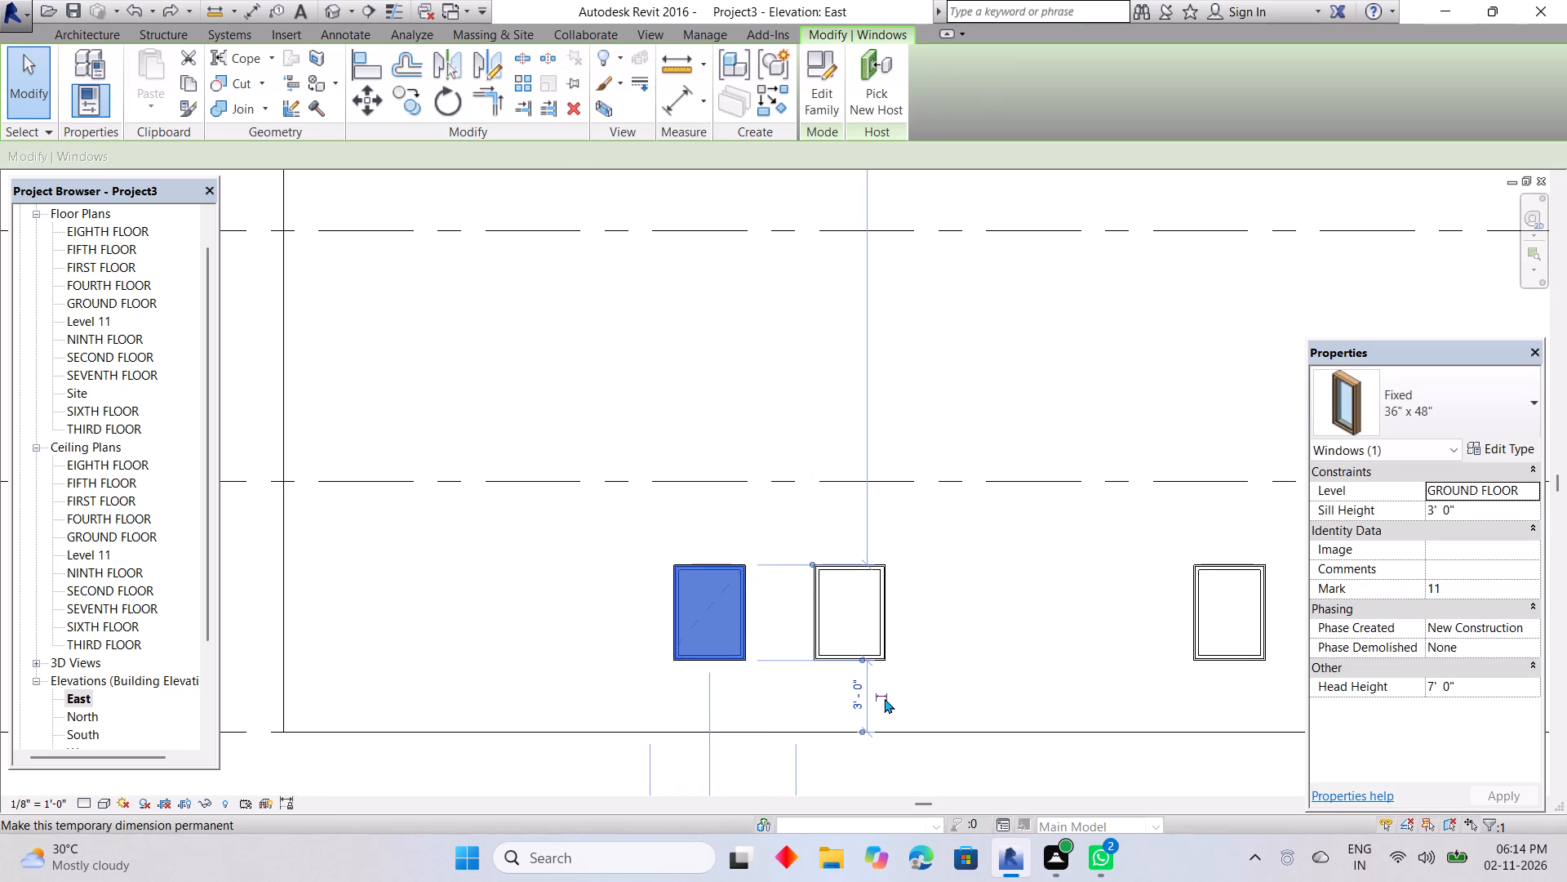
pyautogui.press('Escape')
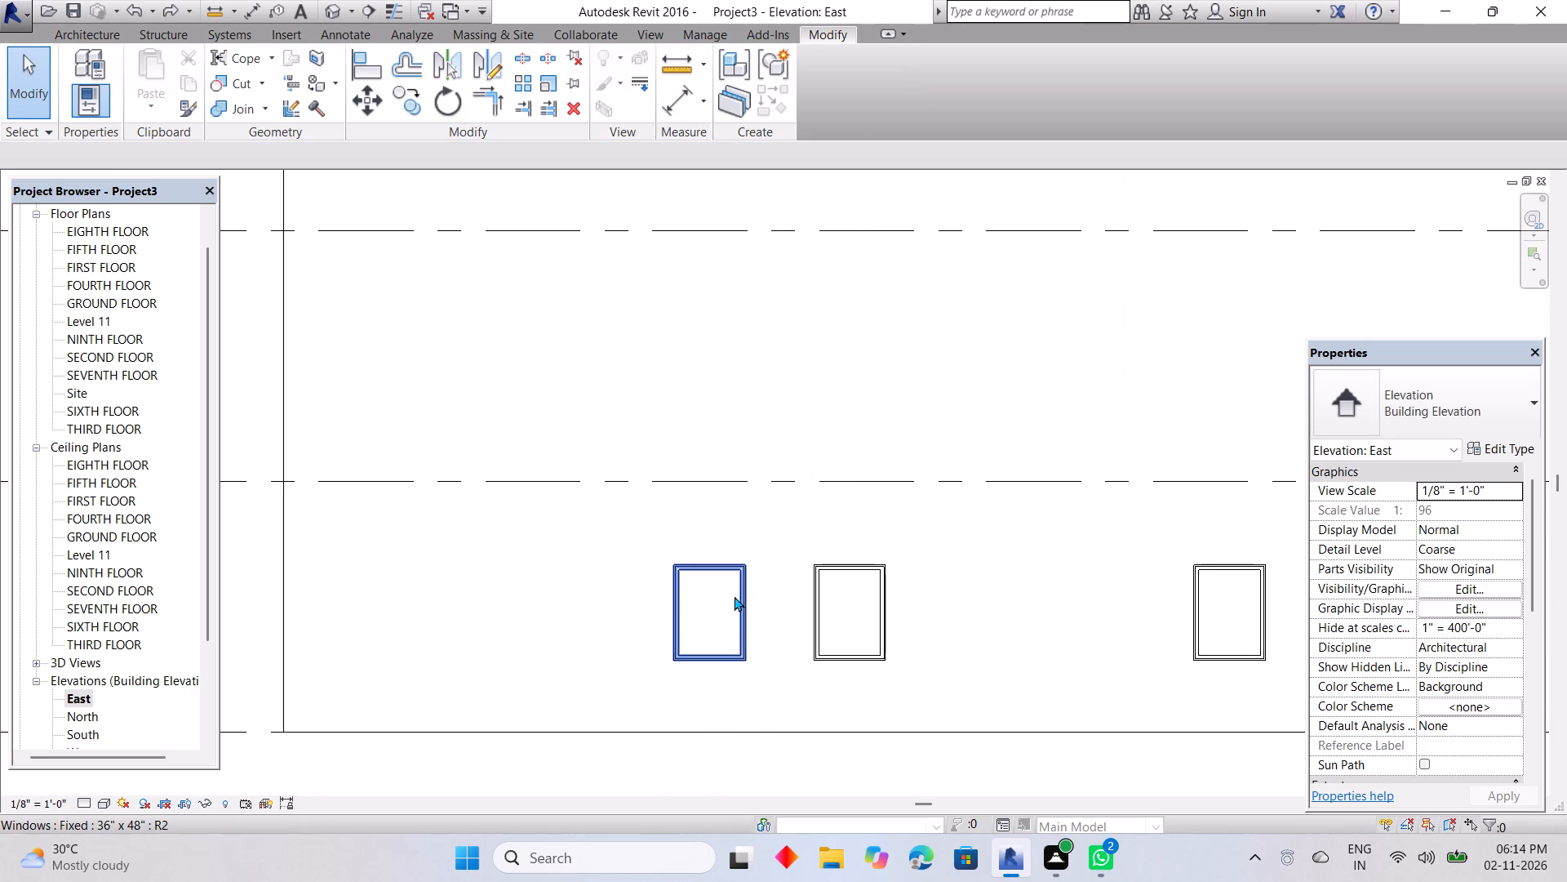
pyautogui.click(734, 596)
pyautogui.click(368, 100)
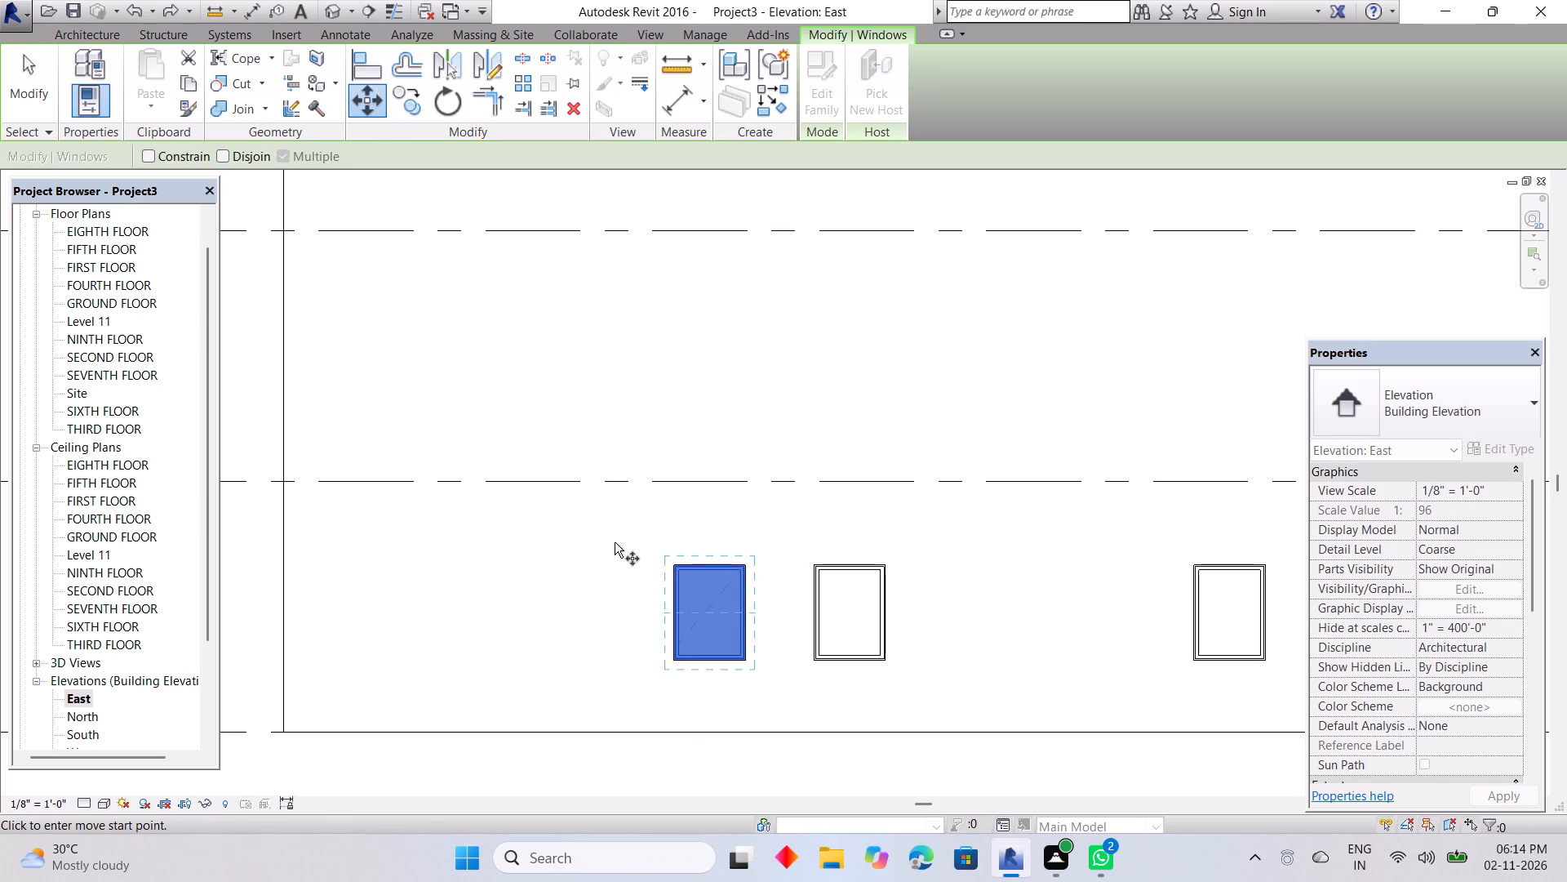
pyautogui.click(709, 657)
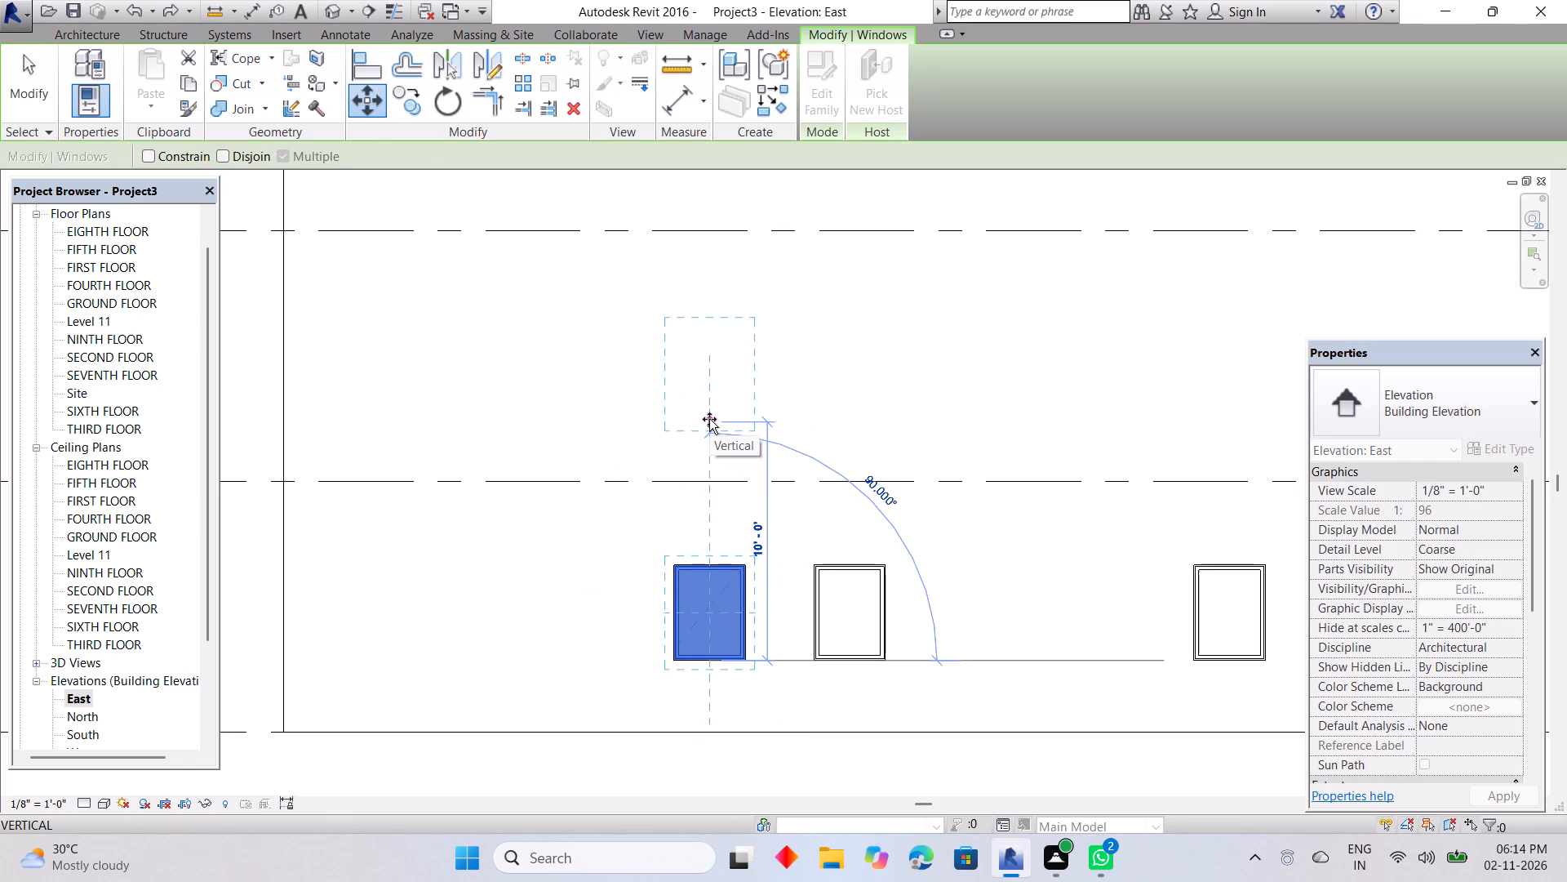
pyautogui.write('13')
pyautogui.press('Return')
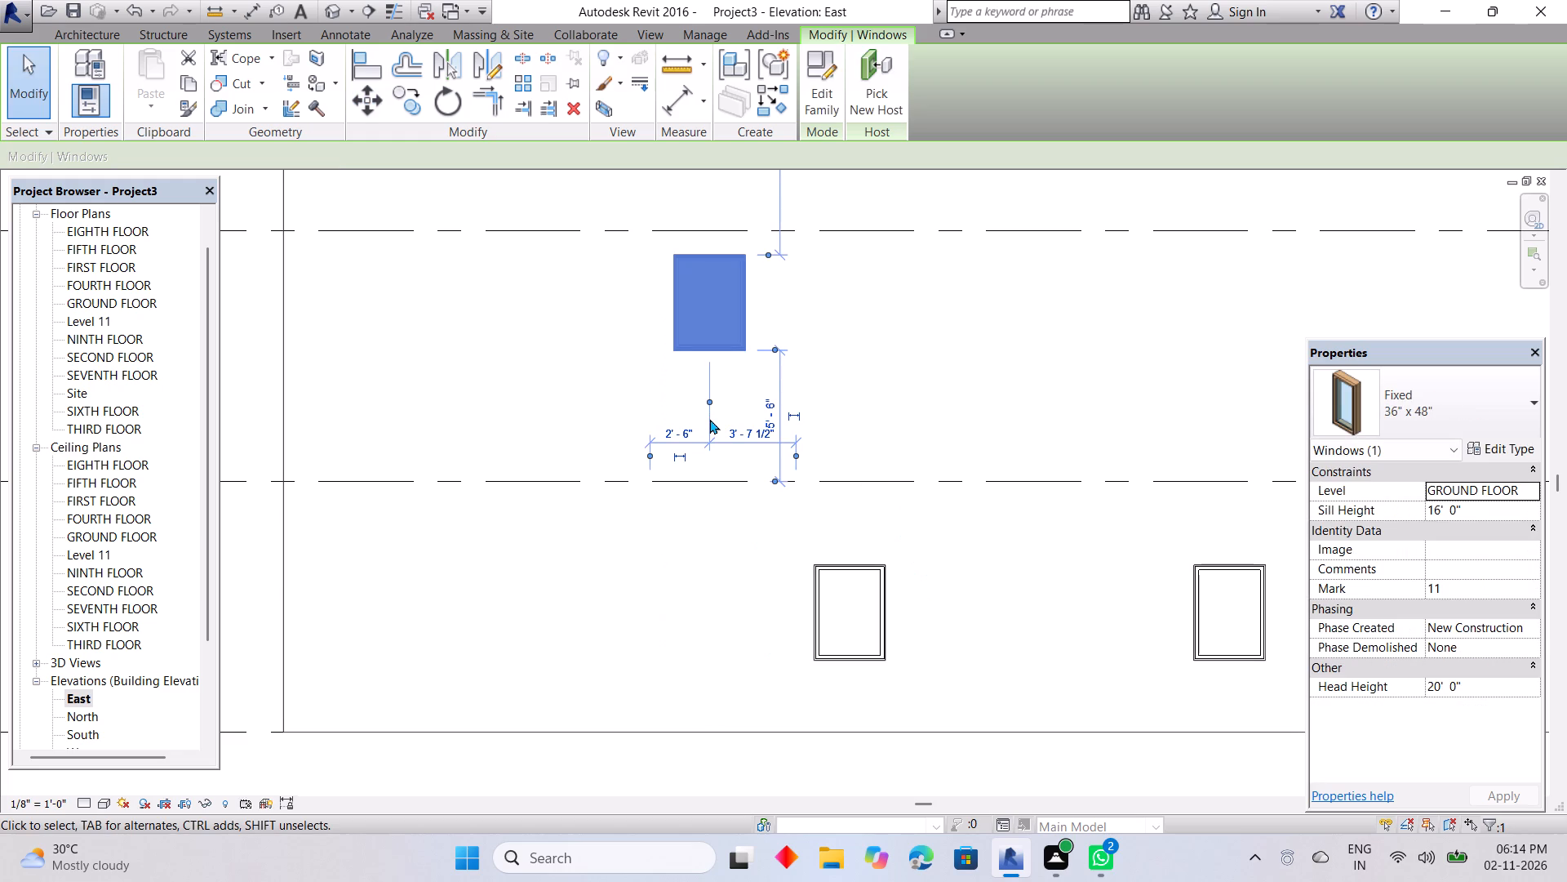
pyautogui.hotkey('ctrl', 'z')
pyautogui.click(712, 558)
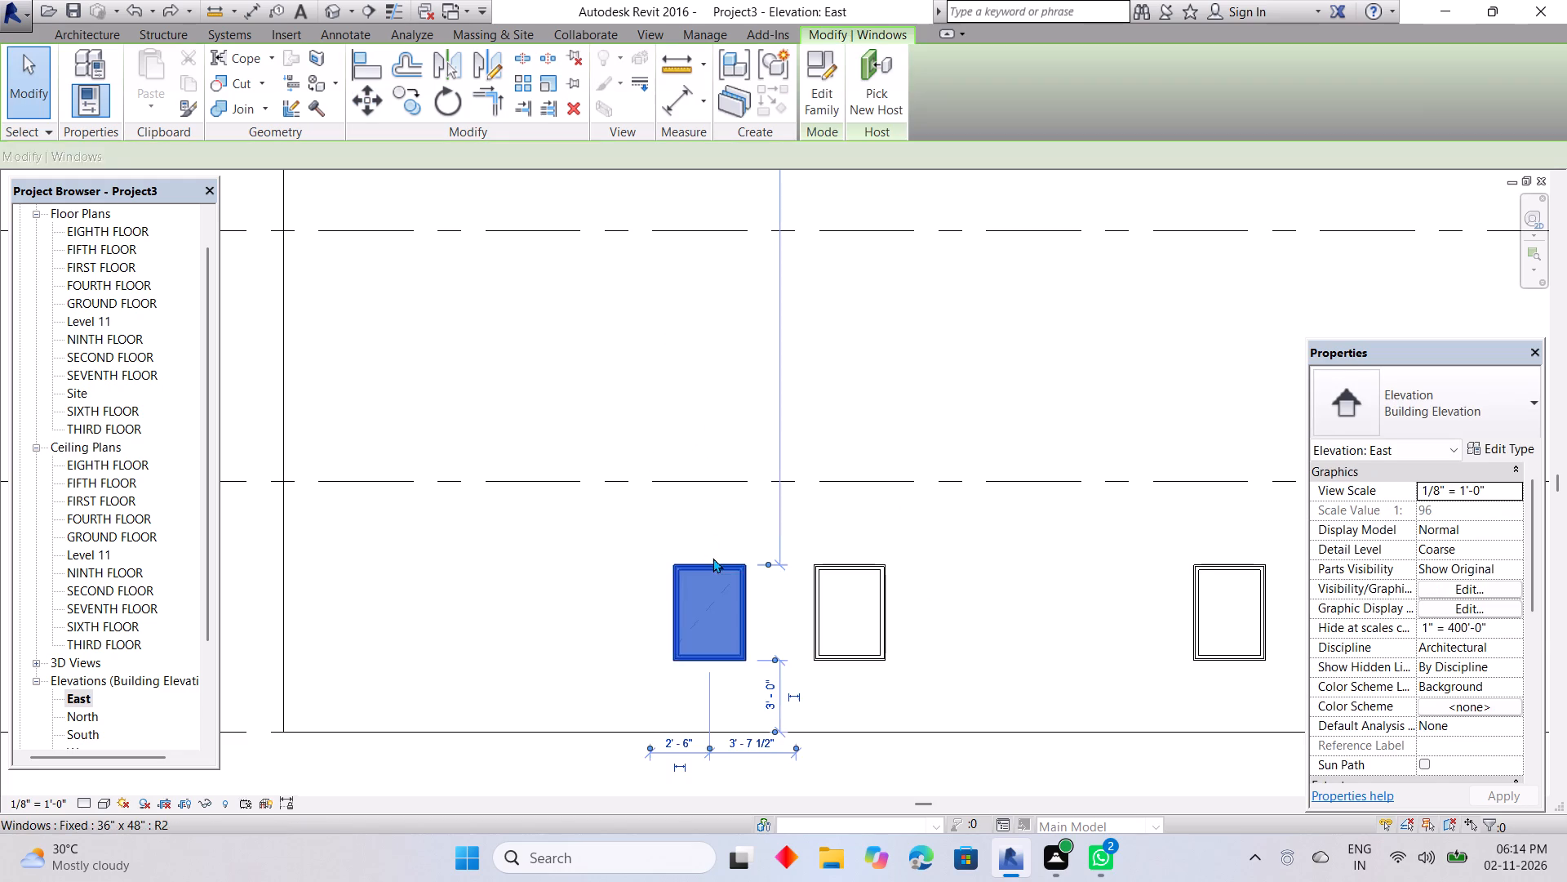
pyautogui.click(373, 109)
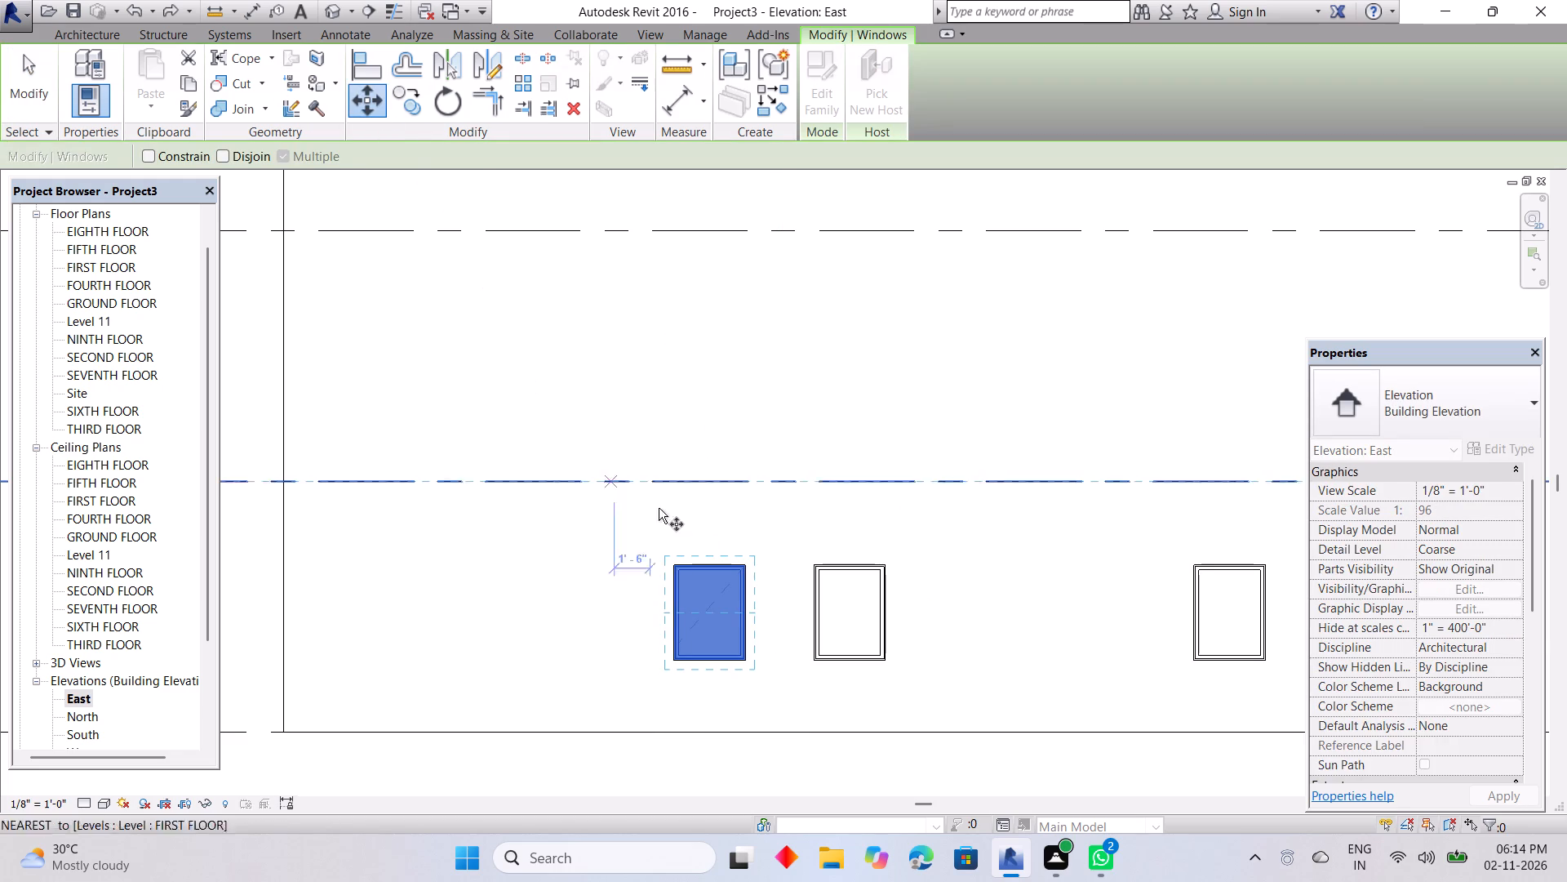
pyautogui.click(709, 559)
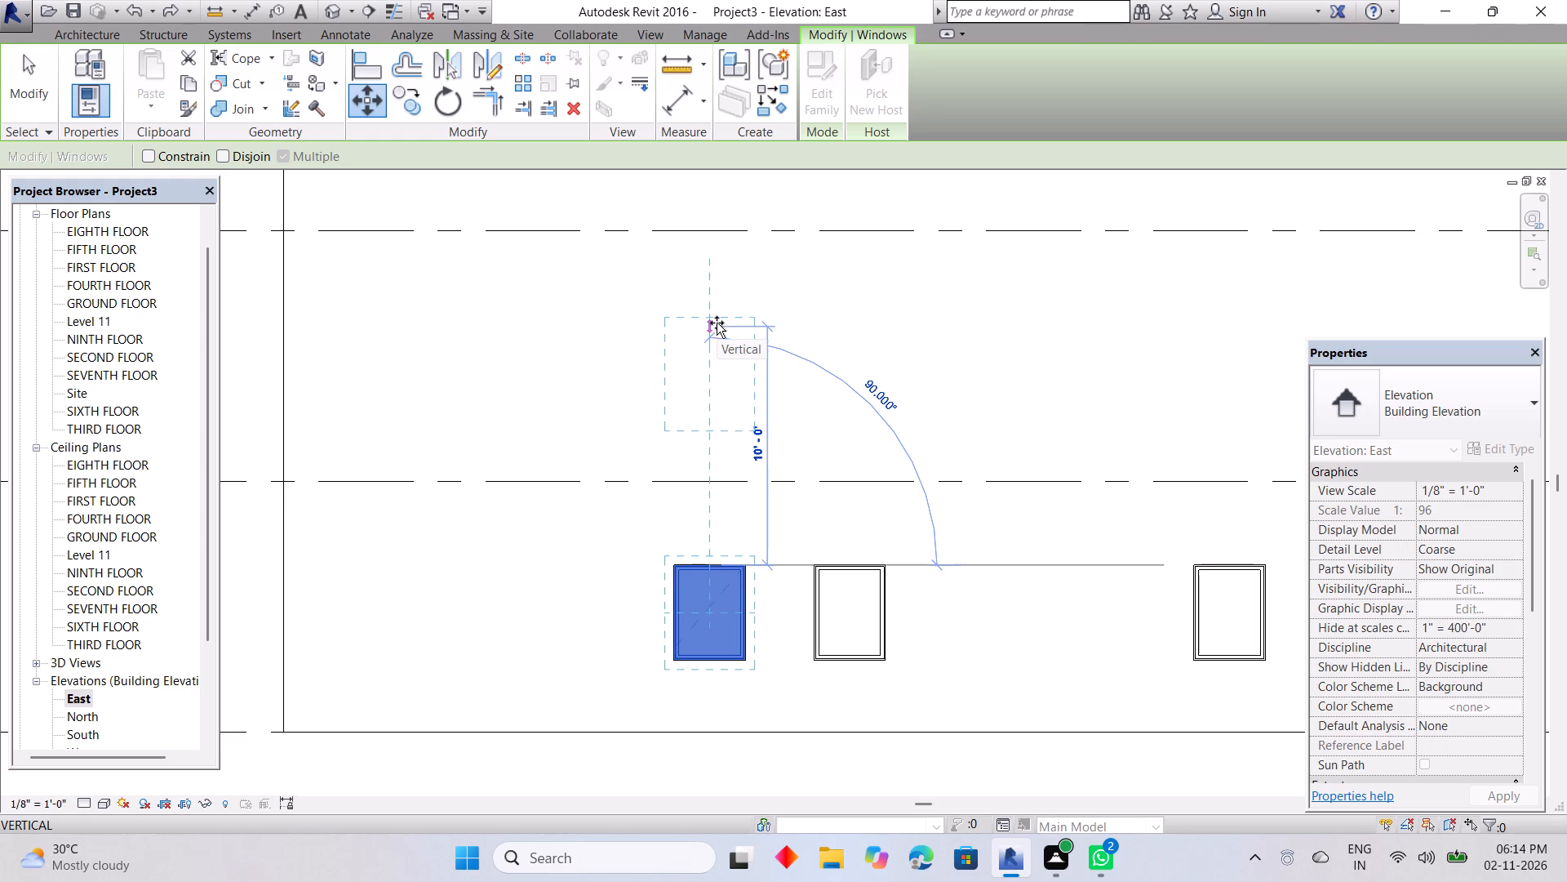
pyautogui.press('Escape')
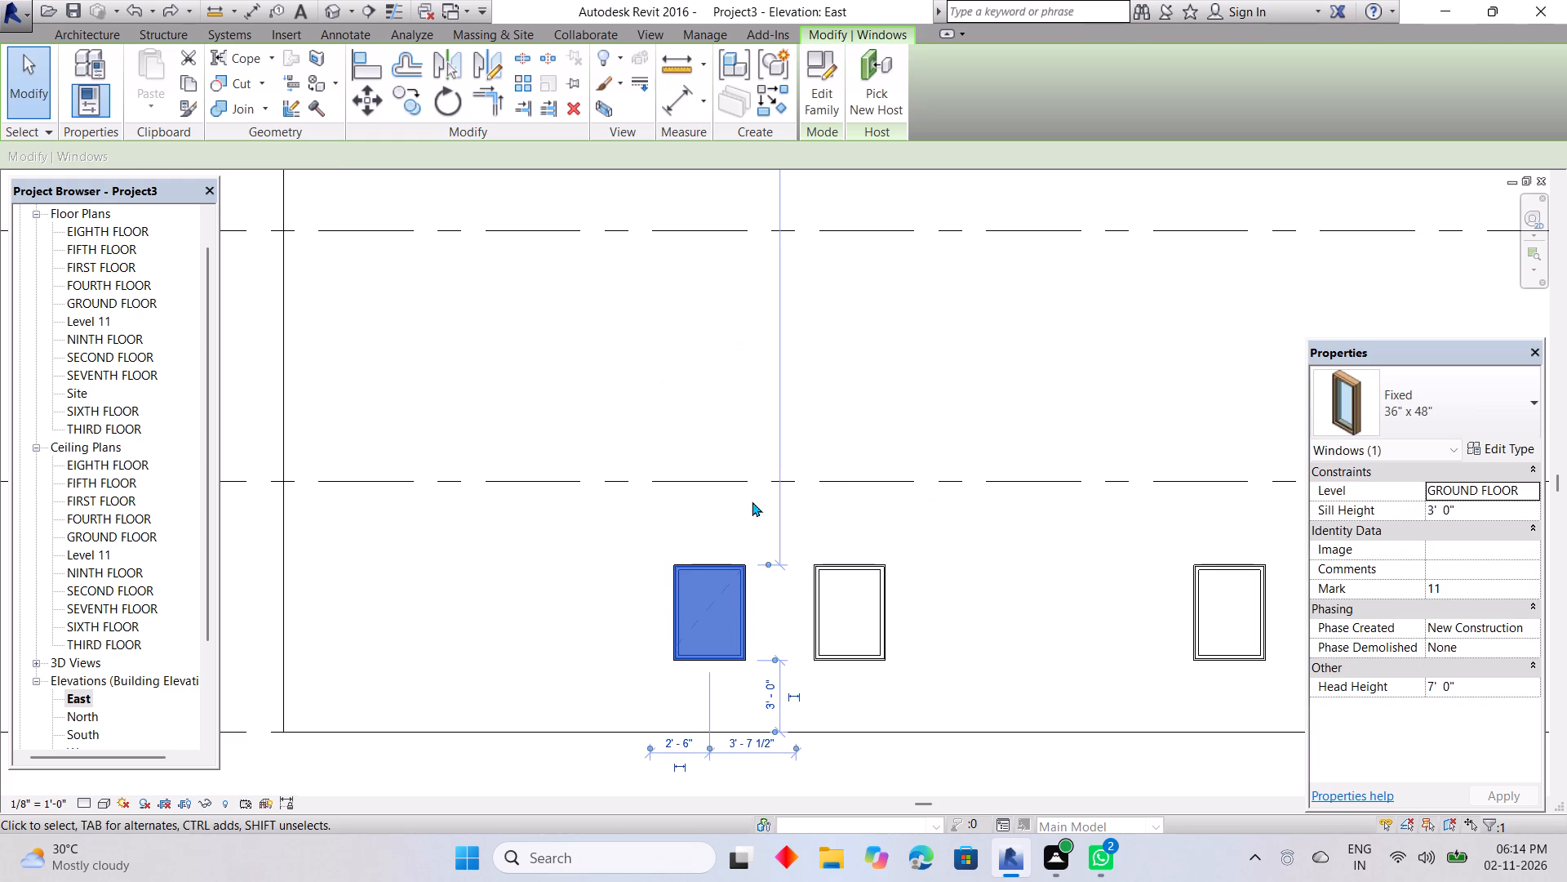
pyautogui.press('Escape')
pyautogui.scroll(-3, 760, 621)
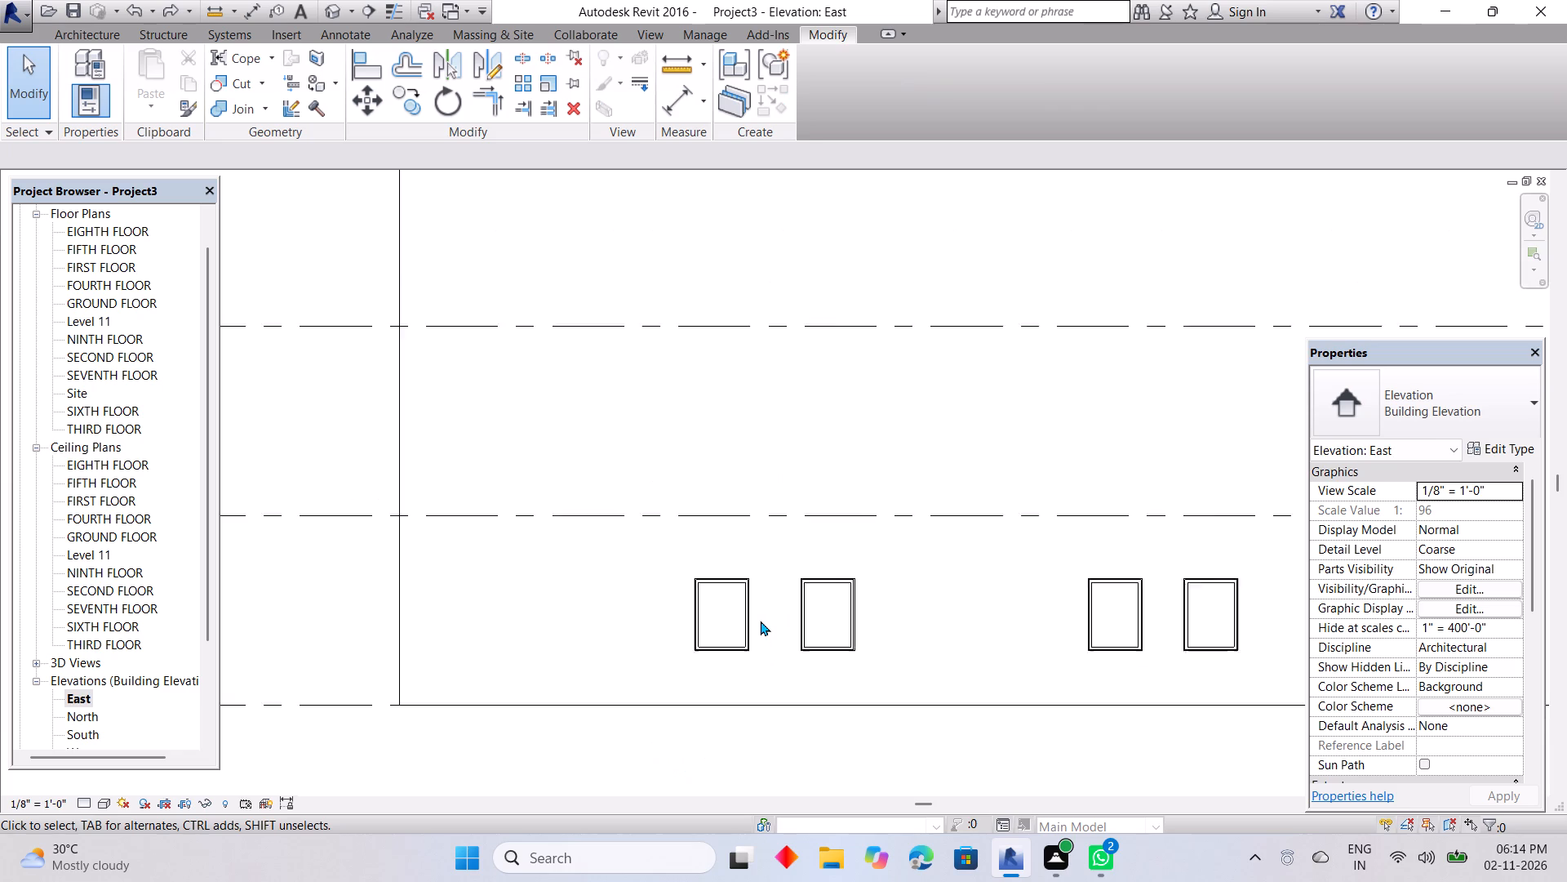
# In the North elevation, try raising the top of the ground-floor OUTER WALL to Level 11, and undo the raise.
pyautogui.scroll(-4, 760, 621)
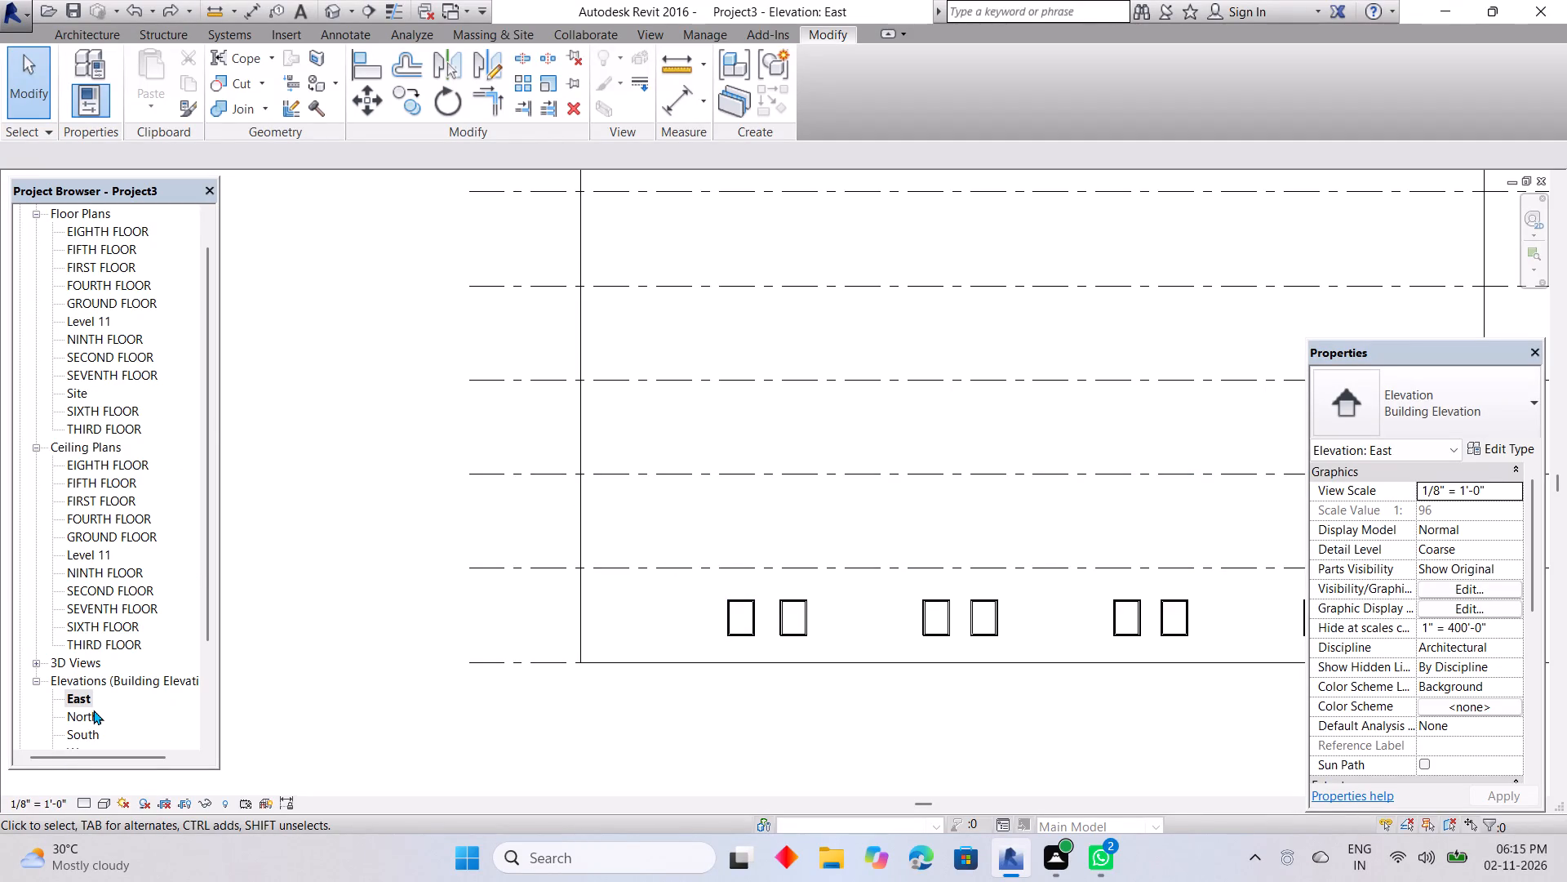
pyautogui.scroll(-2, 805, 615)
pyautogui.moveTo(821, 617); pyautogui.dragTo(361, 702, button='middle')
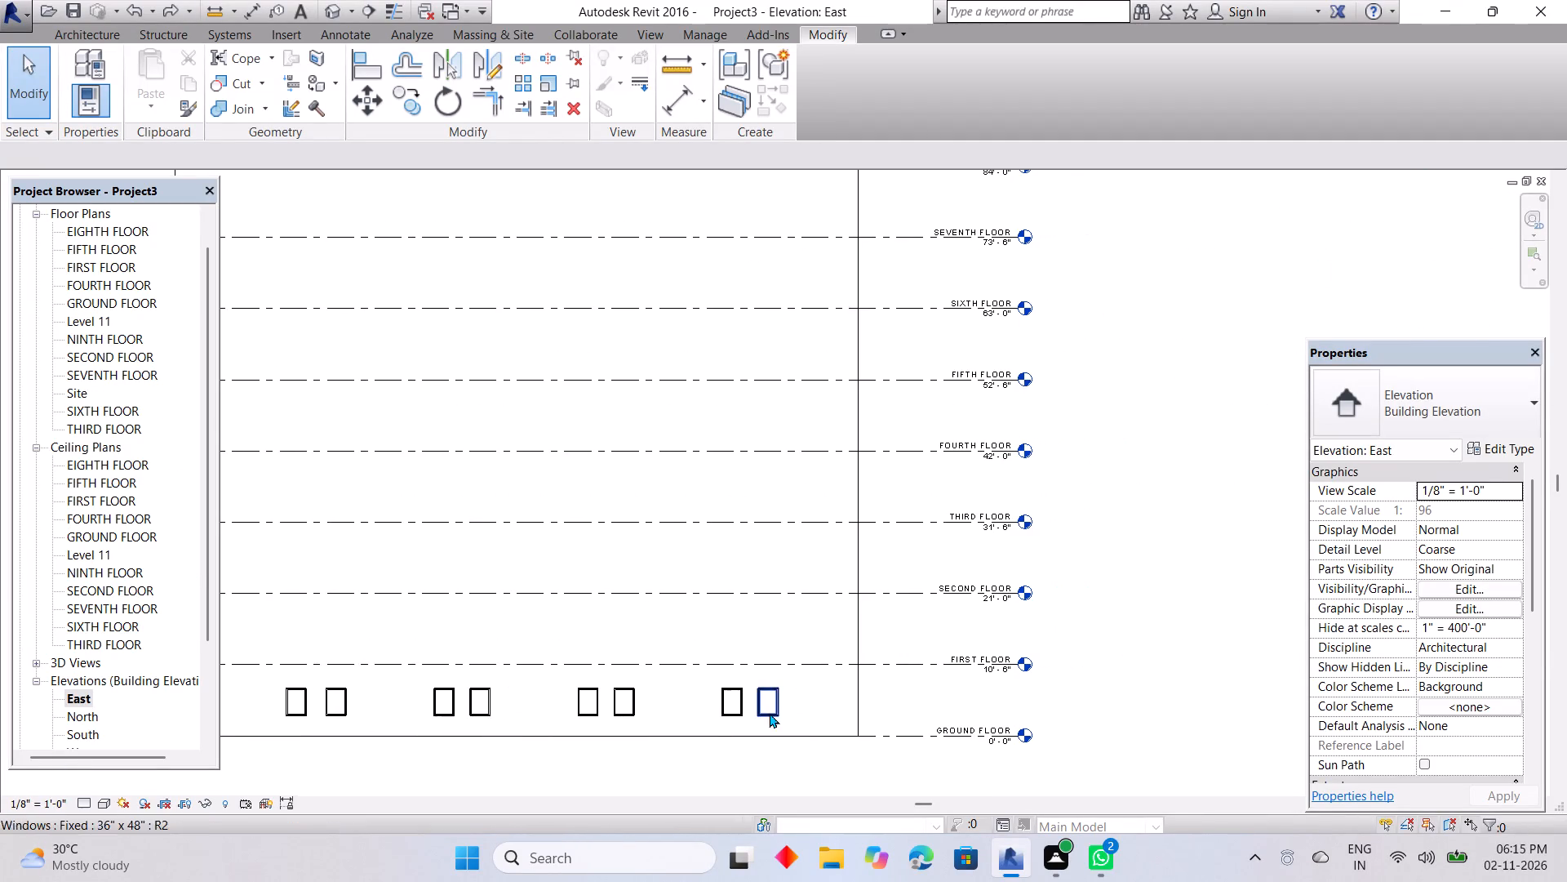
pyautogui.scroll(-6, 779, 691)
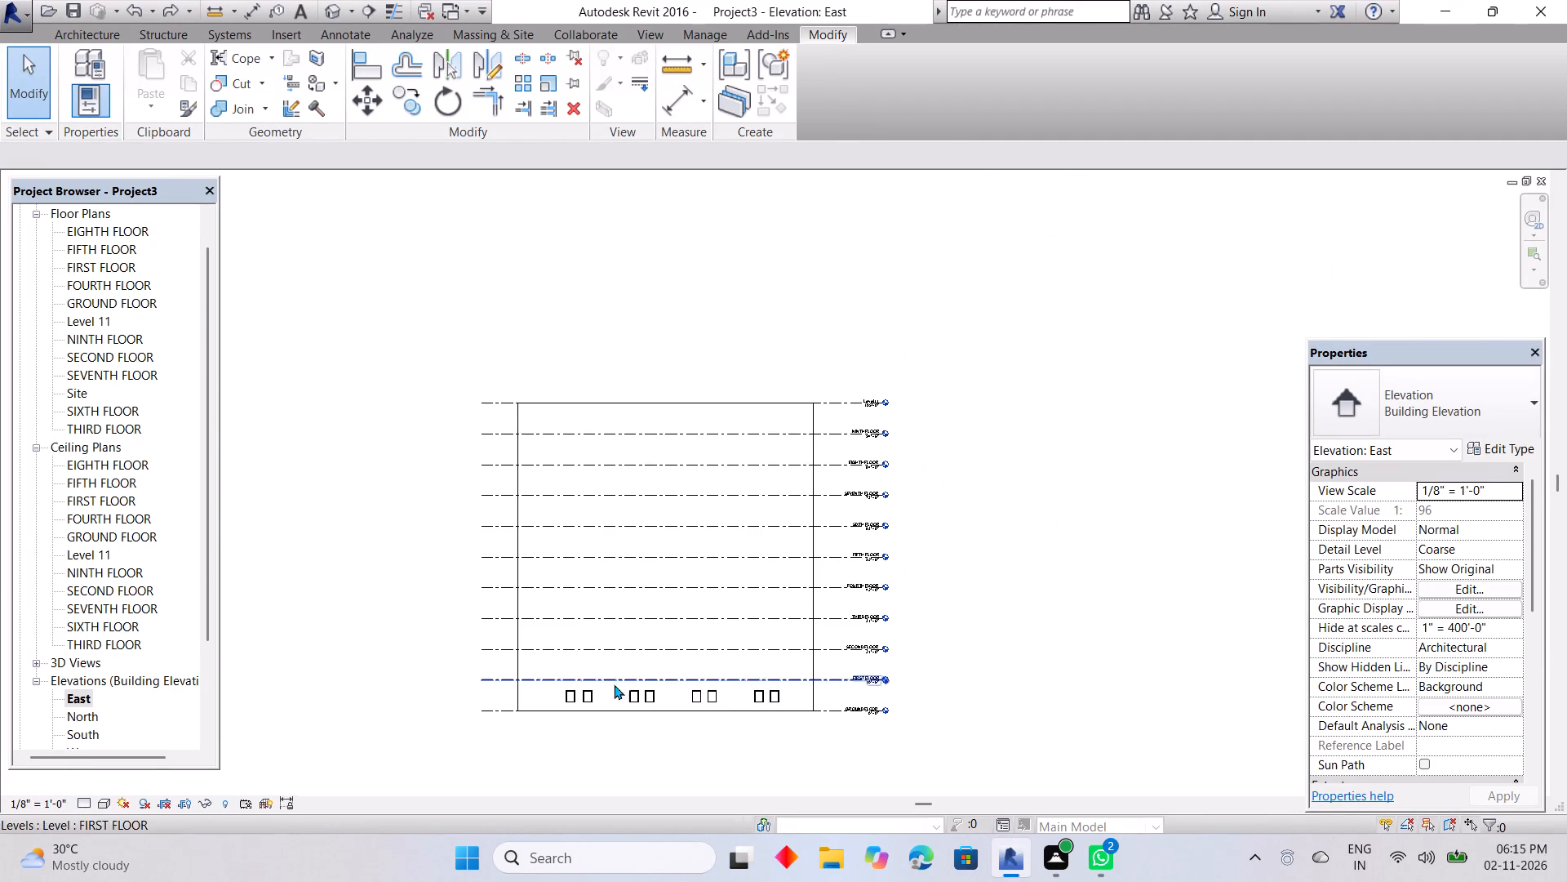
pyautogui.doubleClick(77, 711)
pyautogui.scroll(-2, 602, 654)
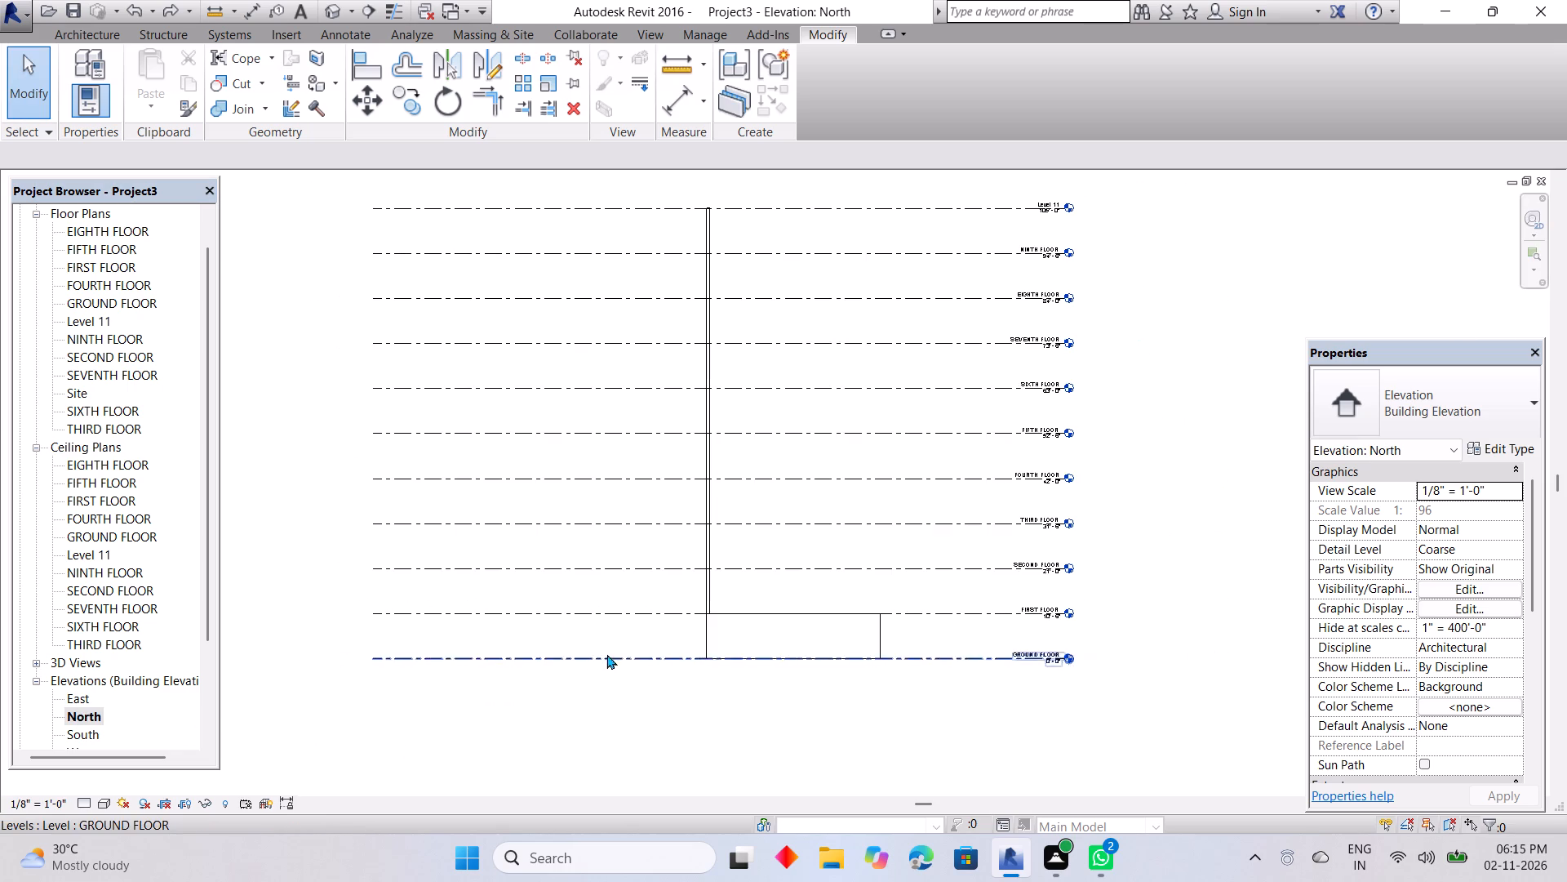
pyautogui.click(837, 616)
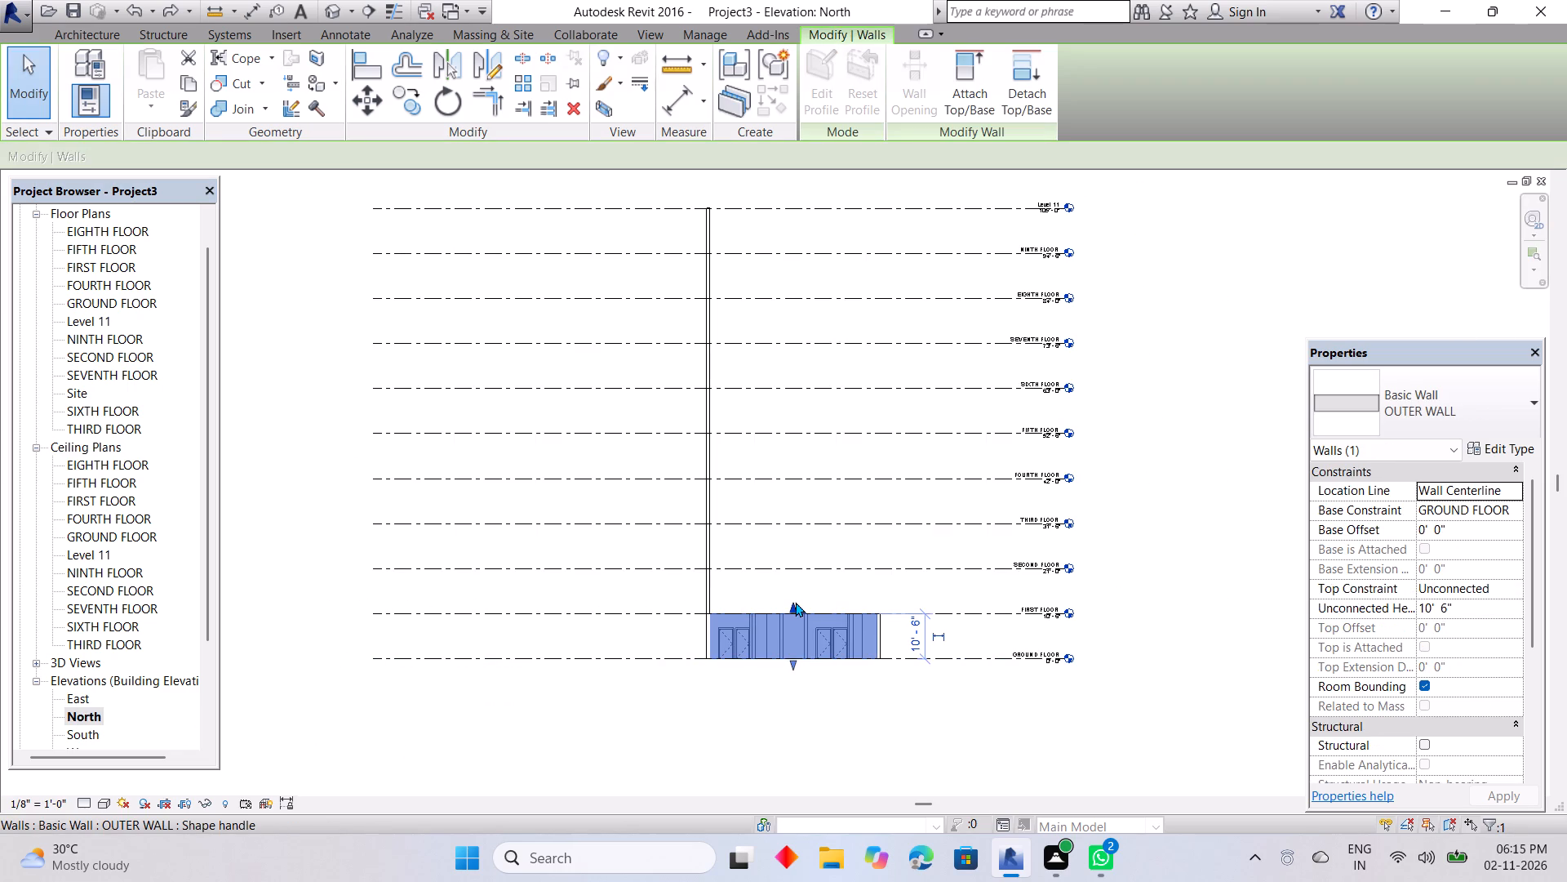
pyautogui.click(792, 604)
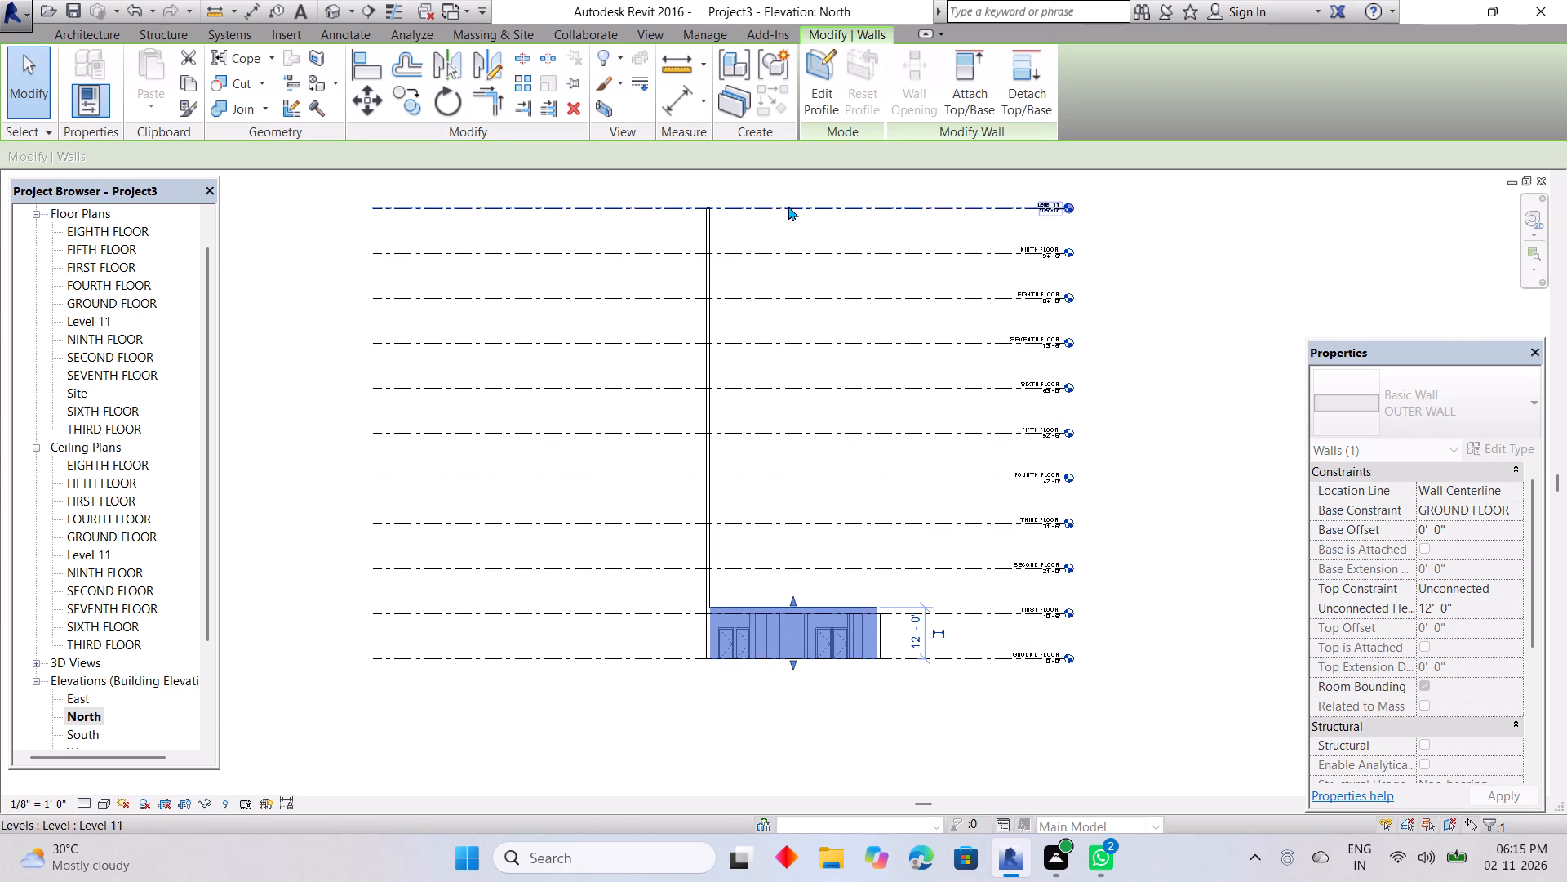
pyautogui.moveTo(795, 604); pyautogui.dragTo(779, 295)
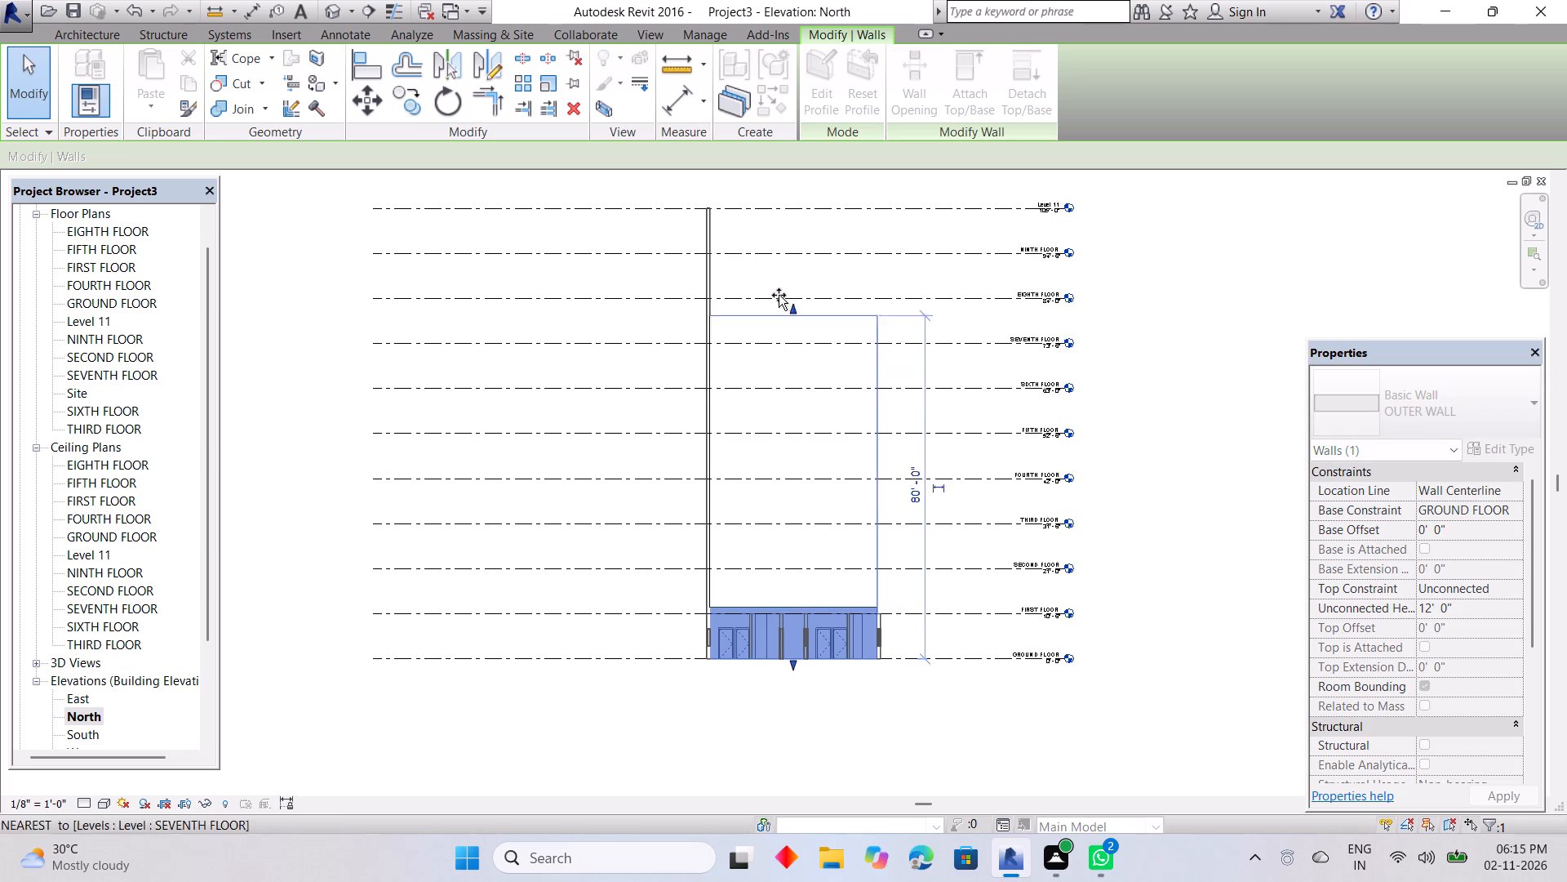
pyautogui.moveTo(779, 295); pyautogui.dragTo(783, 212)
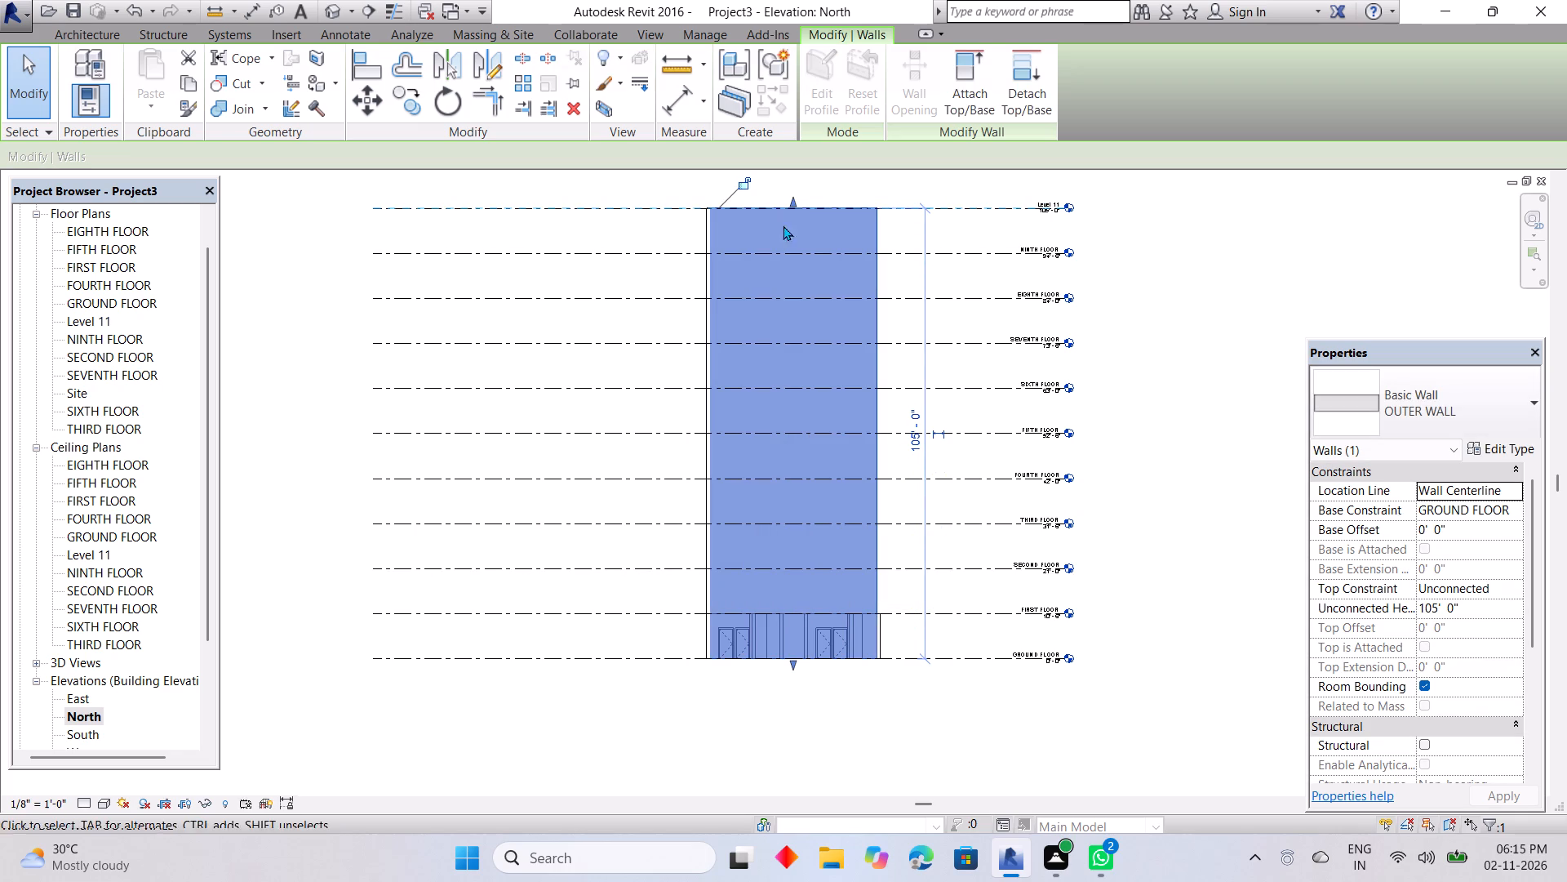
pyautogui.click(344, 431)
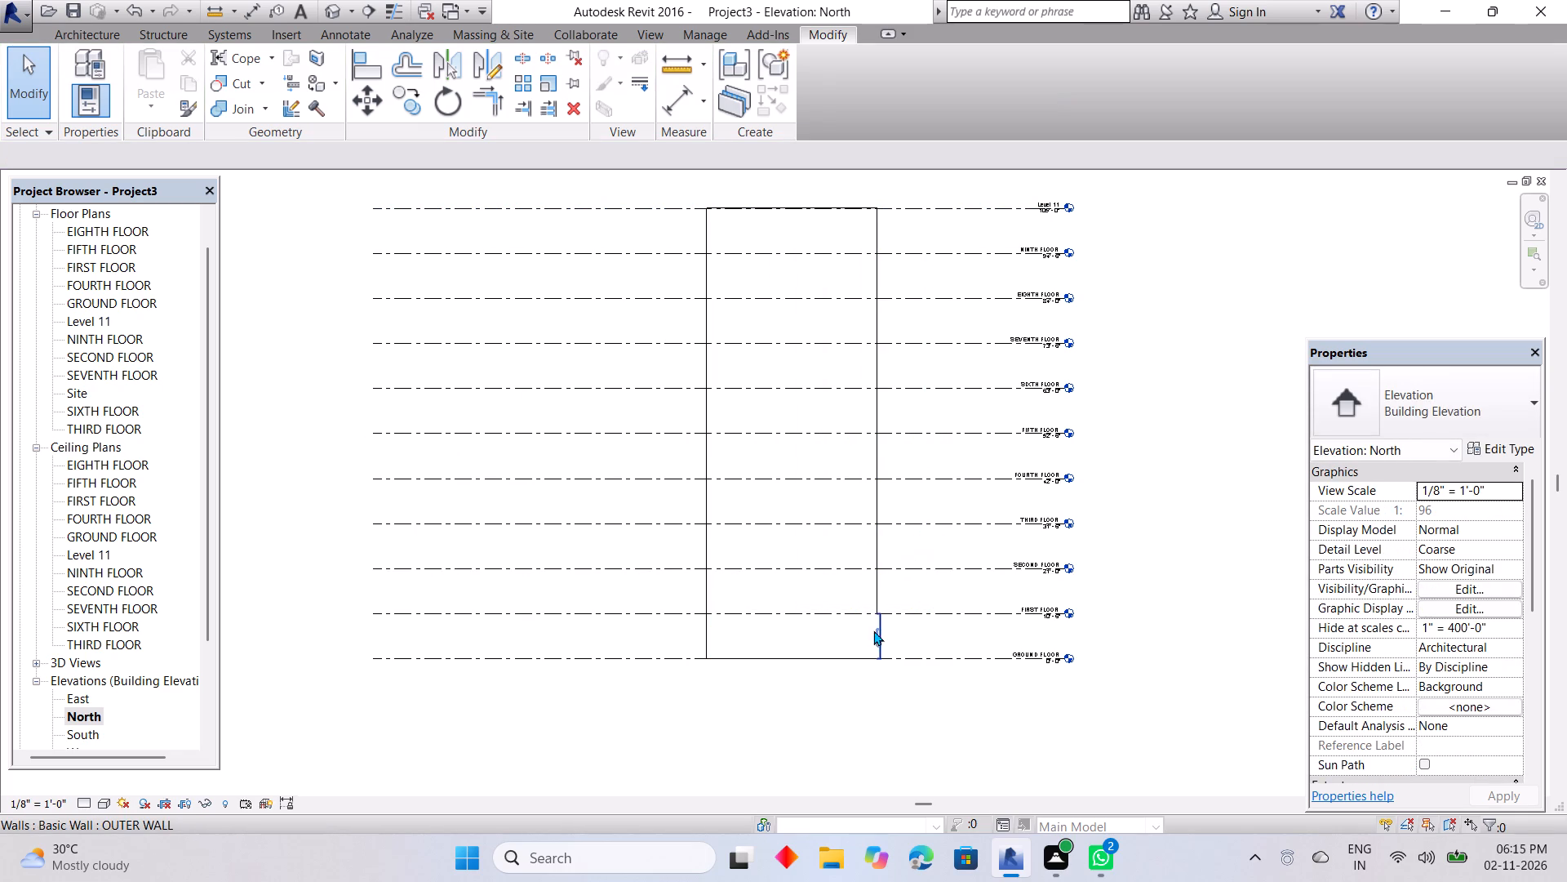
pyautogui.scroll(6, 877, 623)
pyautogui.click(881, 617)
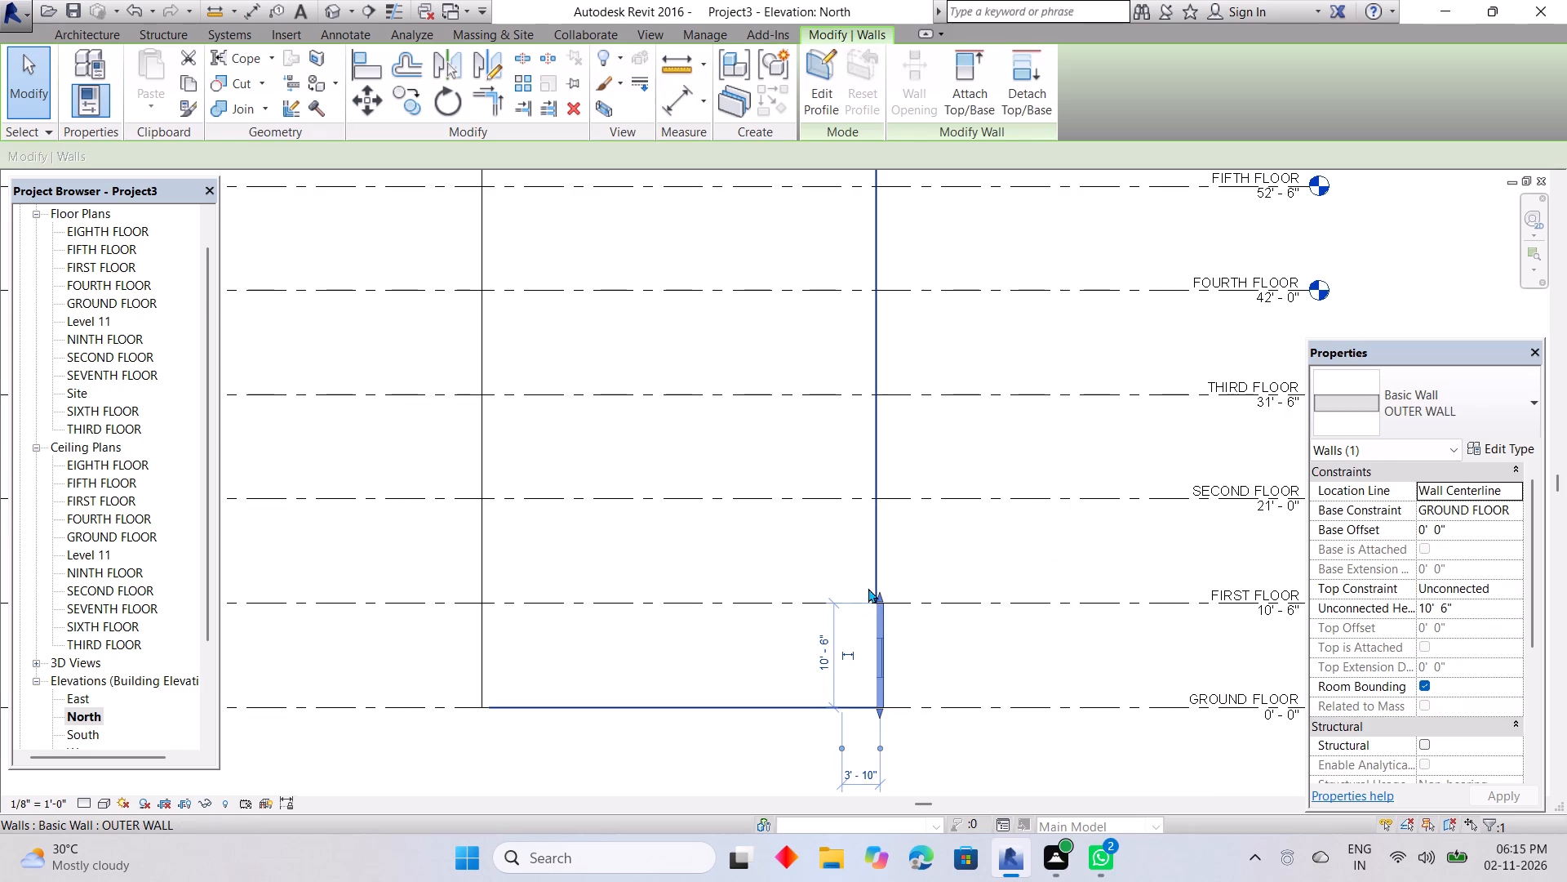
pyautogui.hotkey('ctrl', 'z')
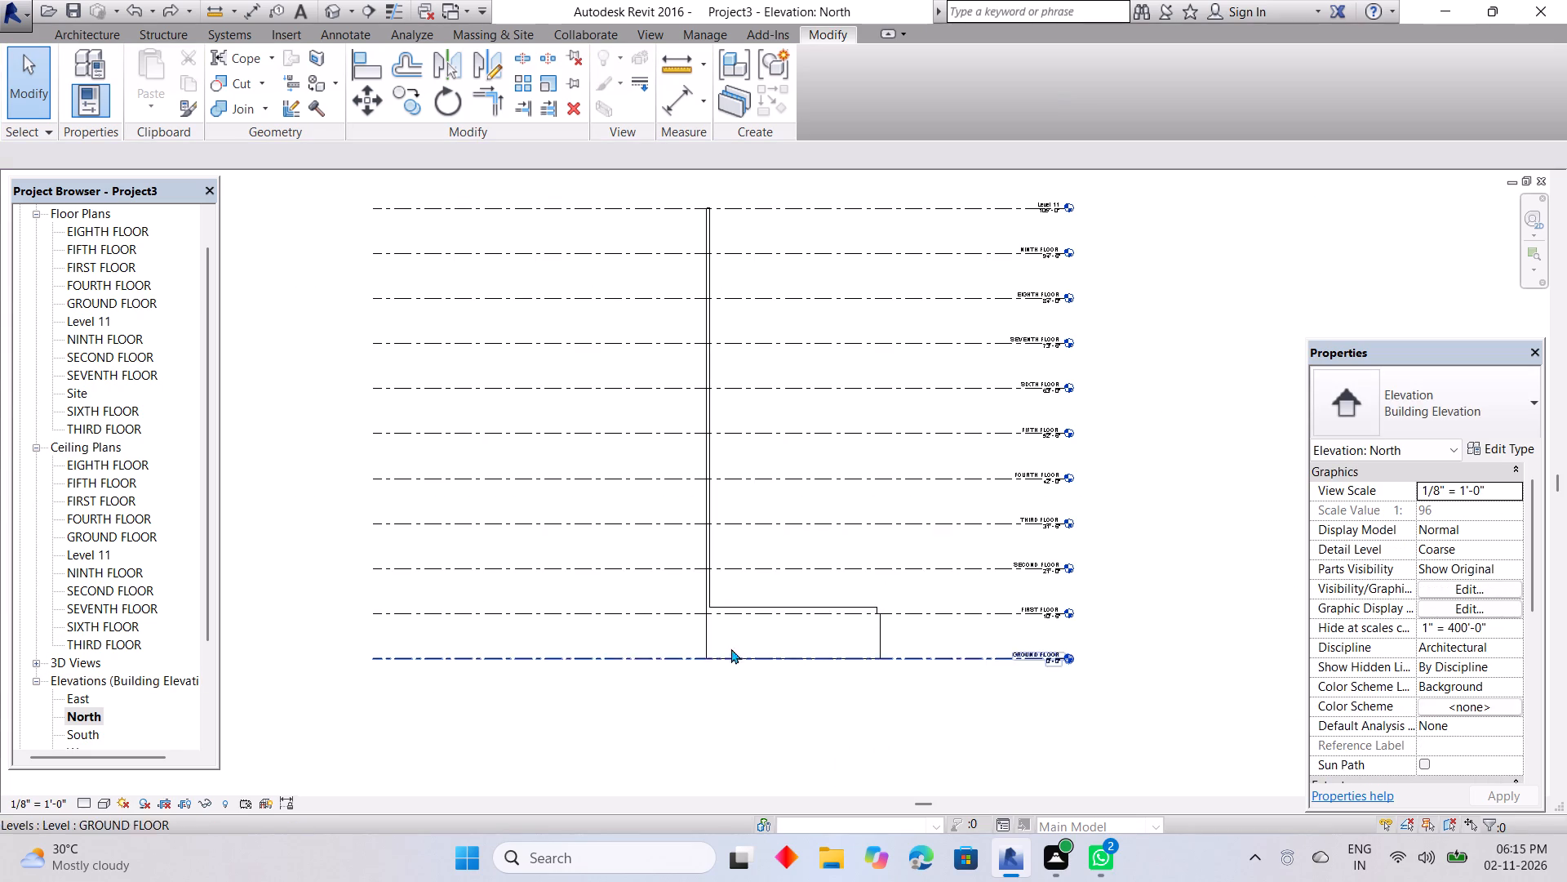
# Raise the top of the north OUTER WALL to Level 11, making it 105'-0" high.
pyautogui.click(861, 604)
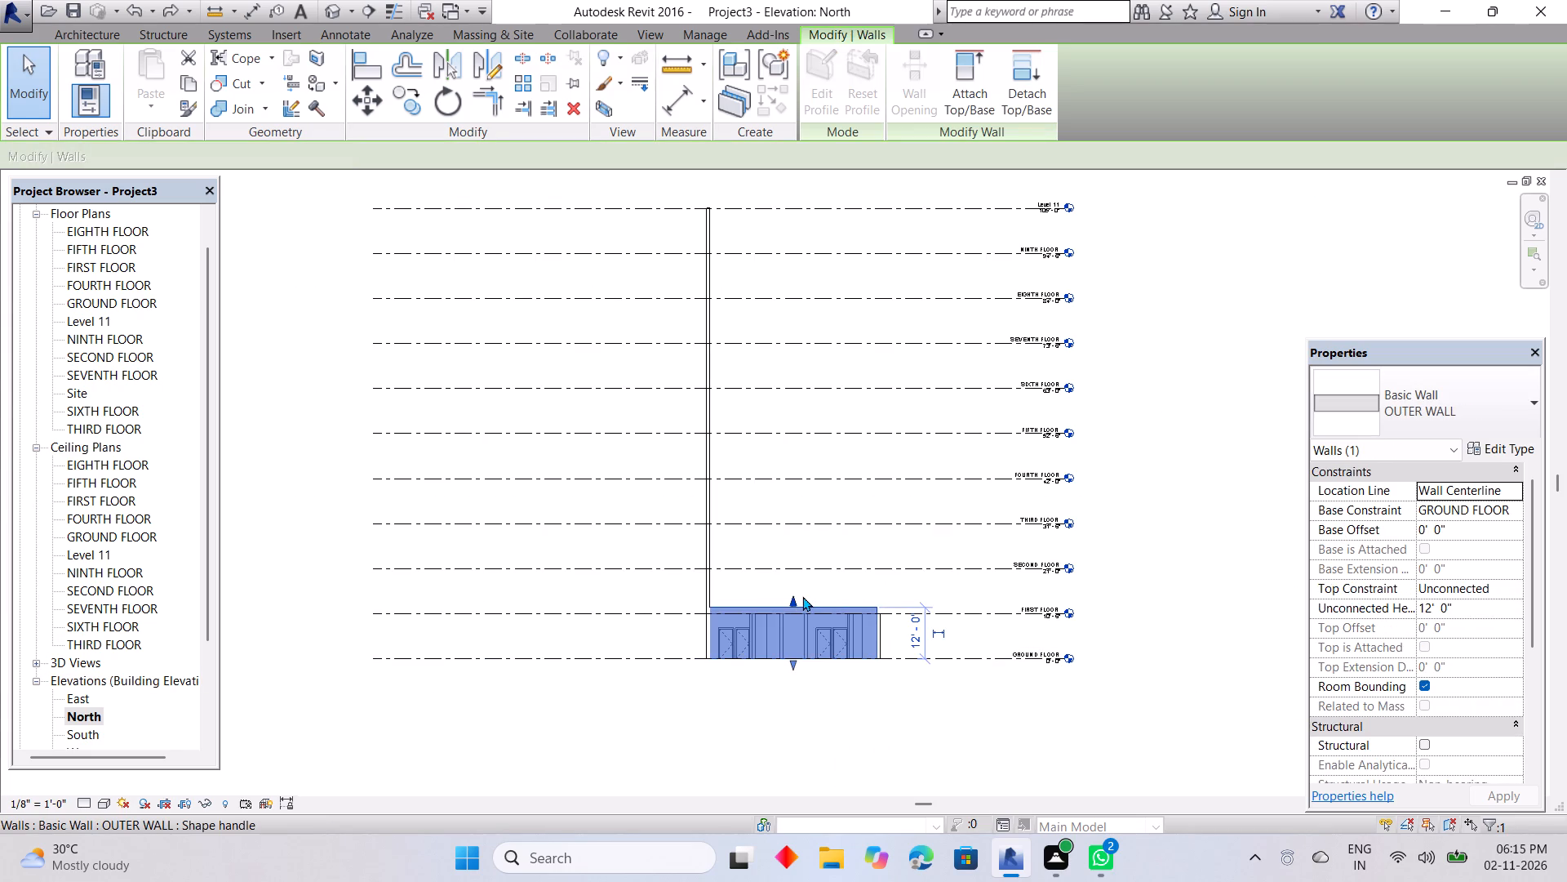
pyautogui.moveTo(794, 600); pyautogui.dragTo(801, 230)
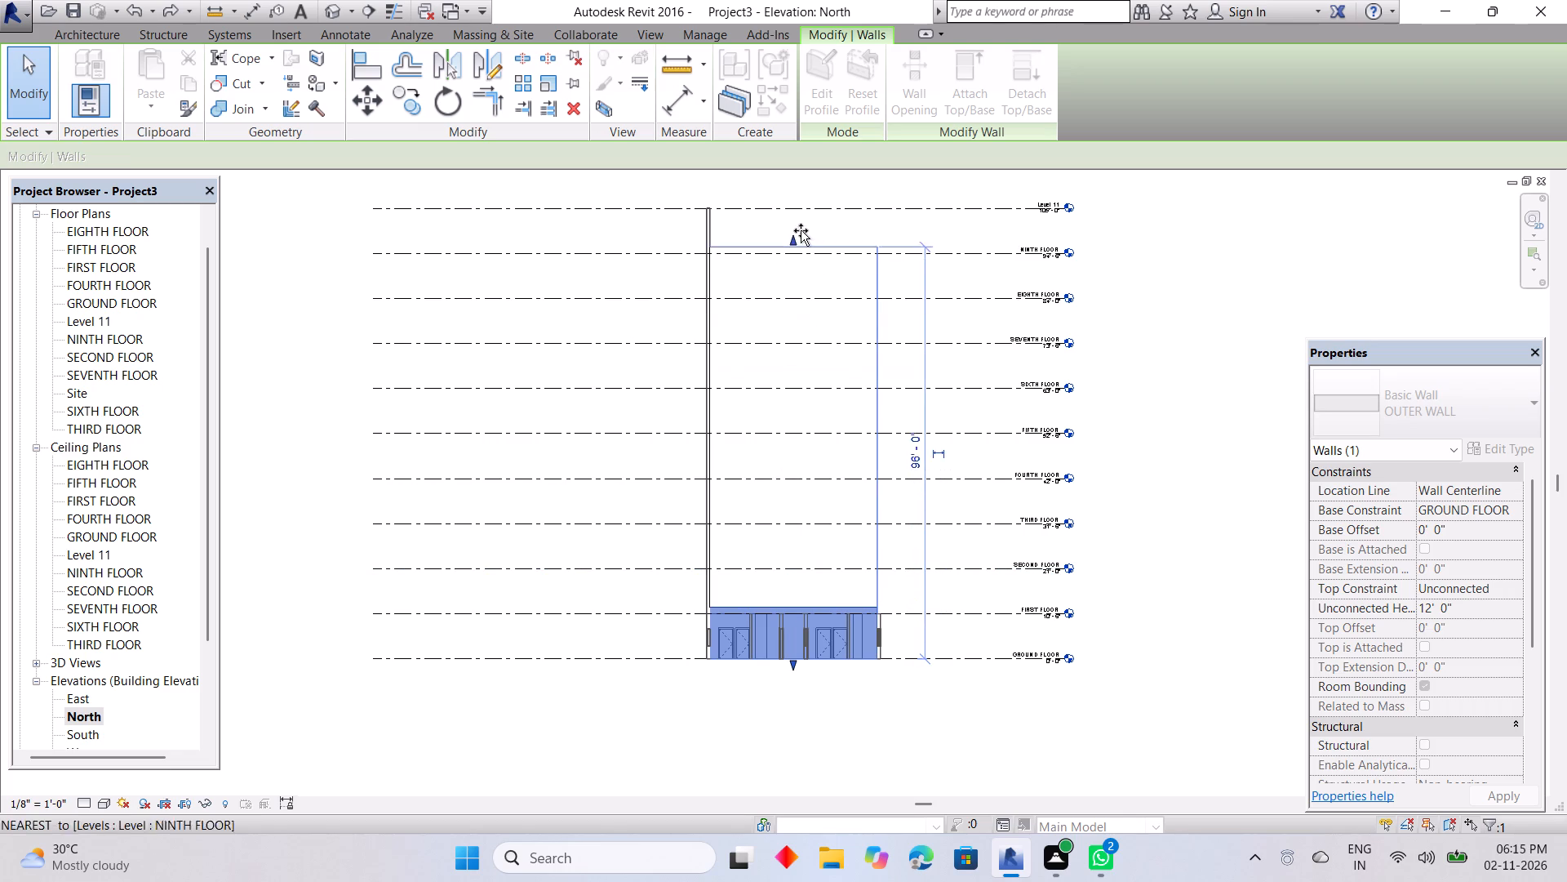
pyautogui.moveTo(801, 230); pyautogui.dragTo(800, 213)
pyautogui.press('`')
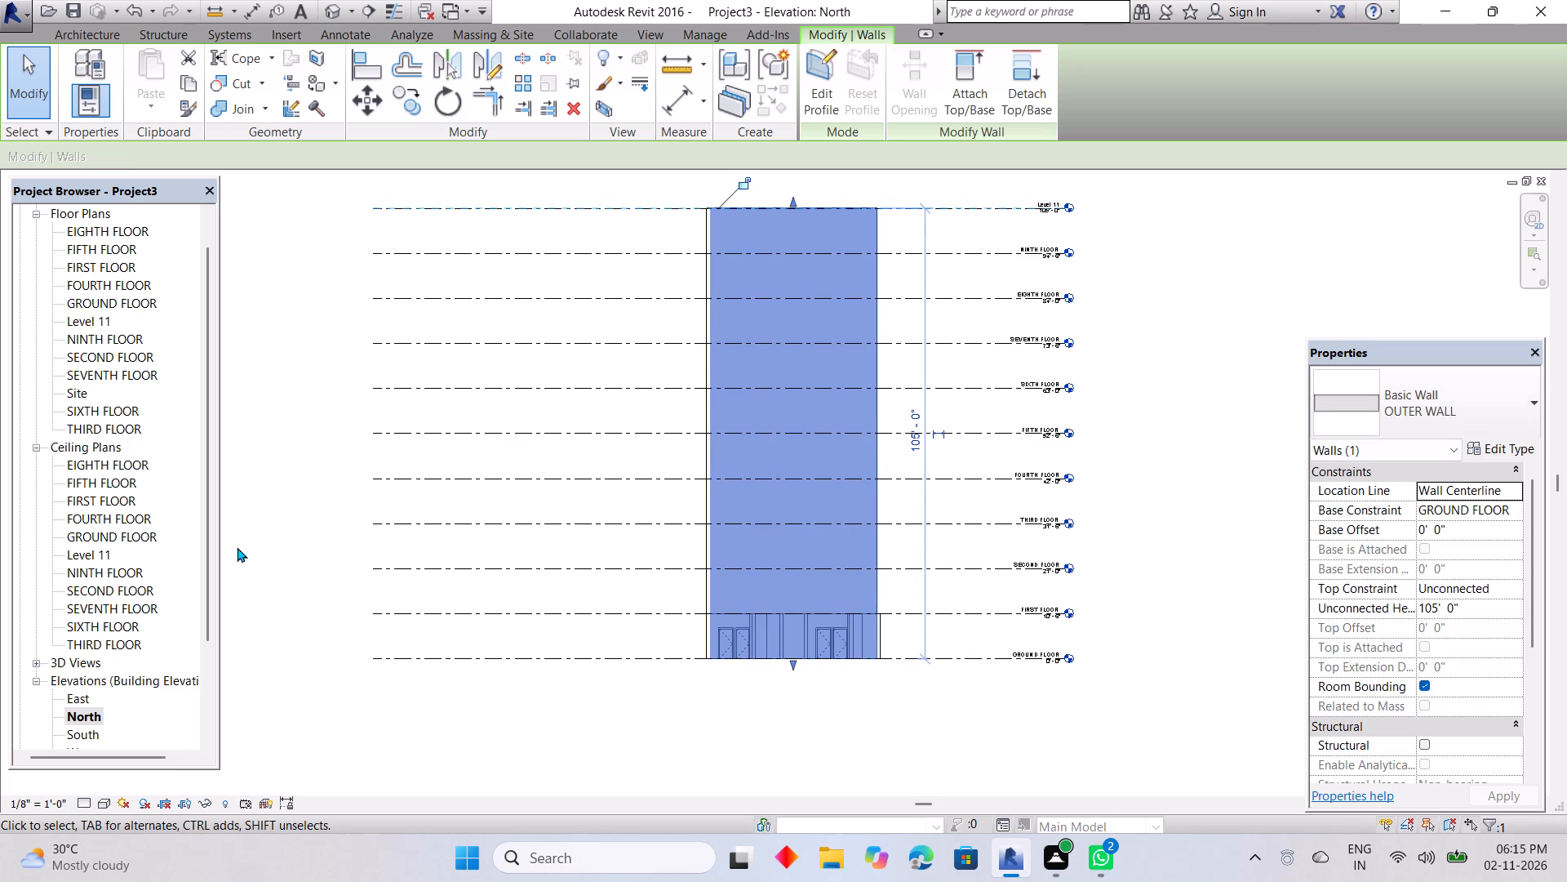
pyautogui.click(250, 510)
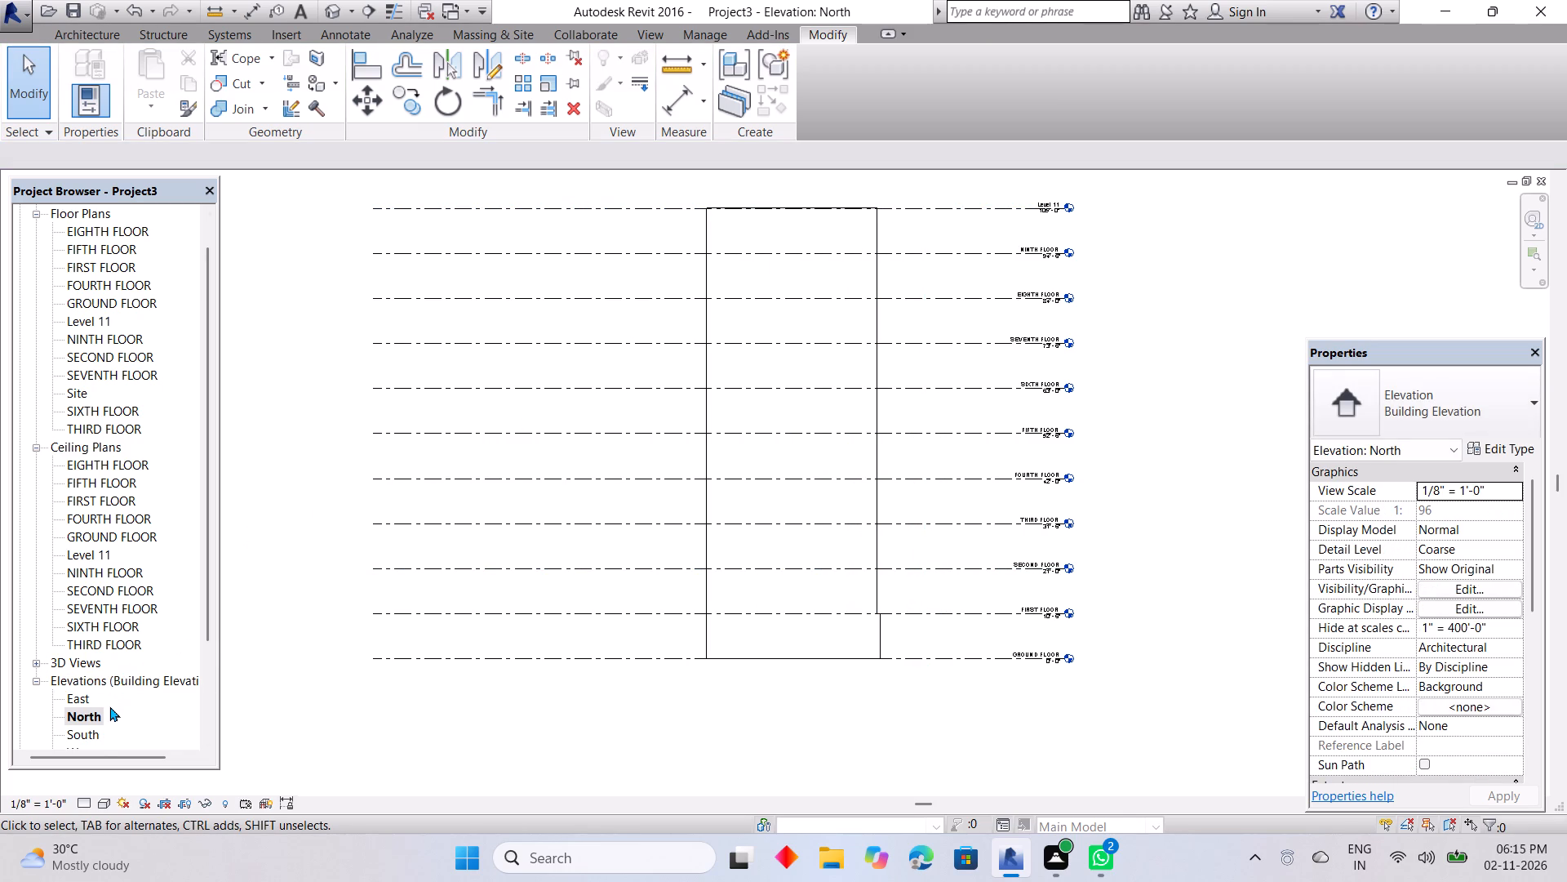
# In the South elevation, raise the top of the ground-floor OUTER WALL to Level 11, 105'-0" high.
pyautogui.scroll(-3, 108, 706)
pyautogui.doubleClick(93, 682)
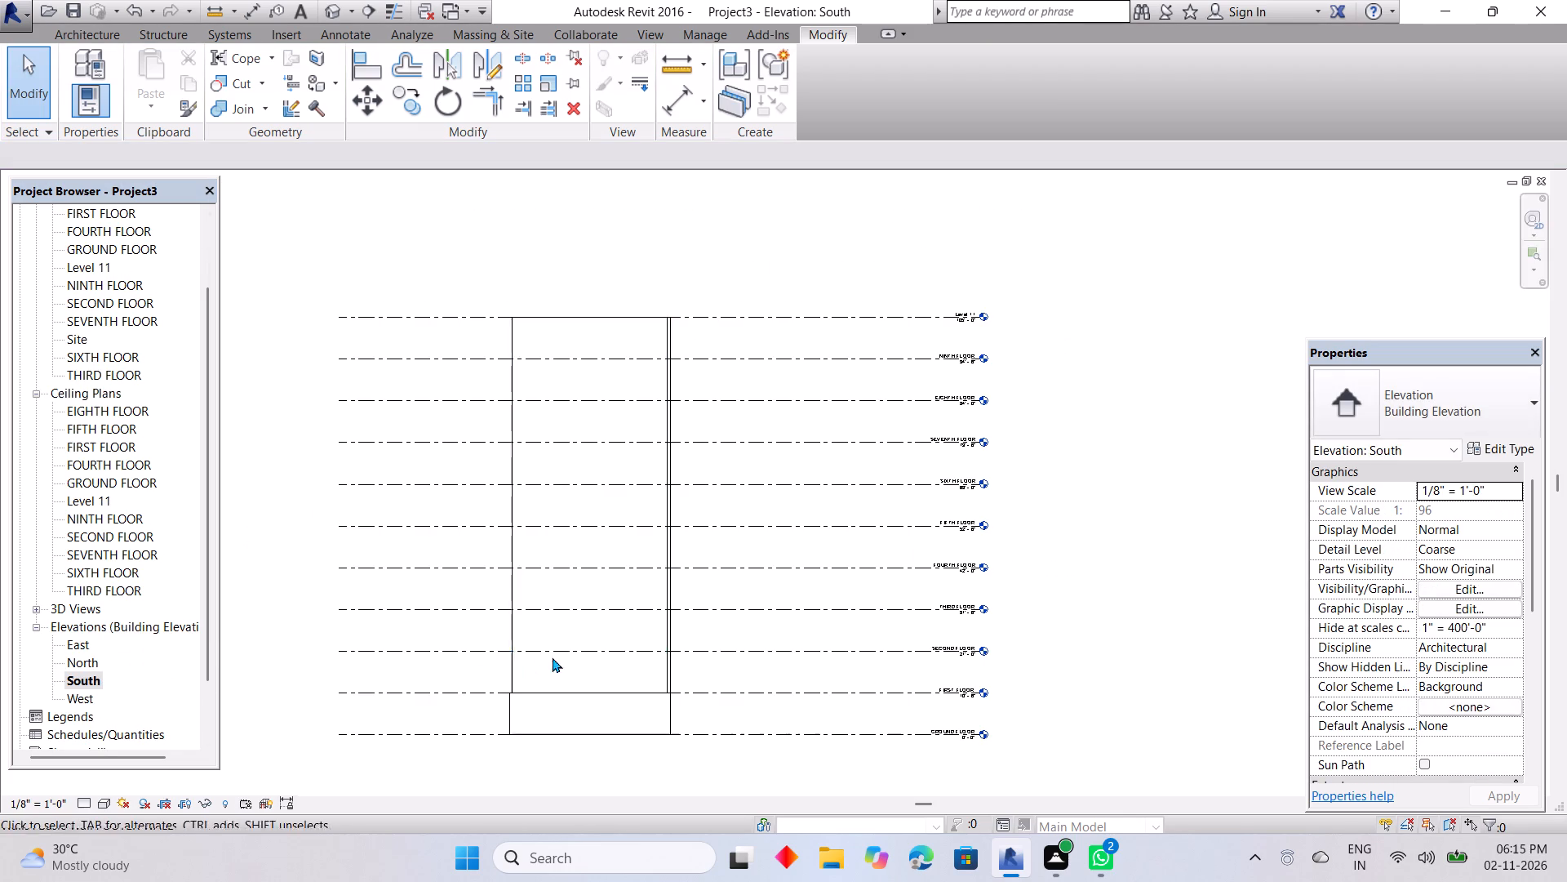
pyautogui.click(576, 696)
pyautogui.moveTo(584, 684); pyautogui.dragTo(593, 622)
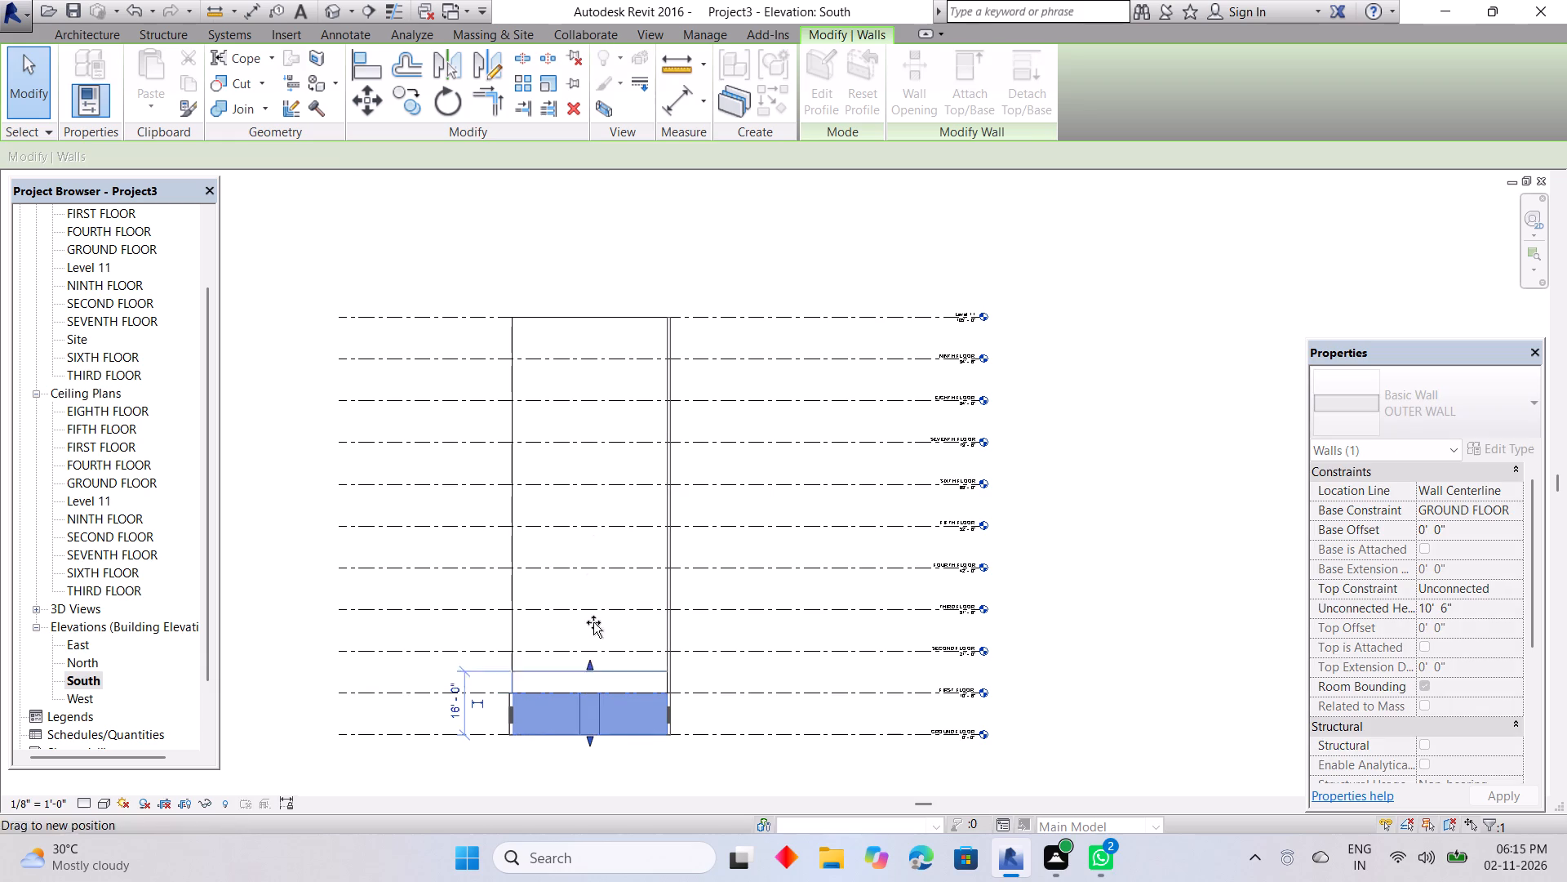
pyautogui.moveTo(593, 622); pyautogui.dragTo(620, 318)
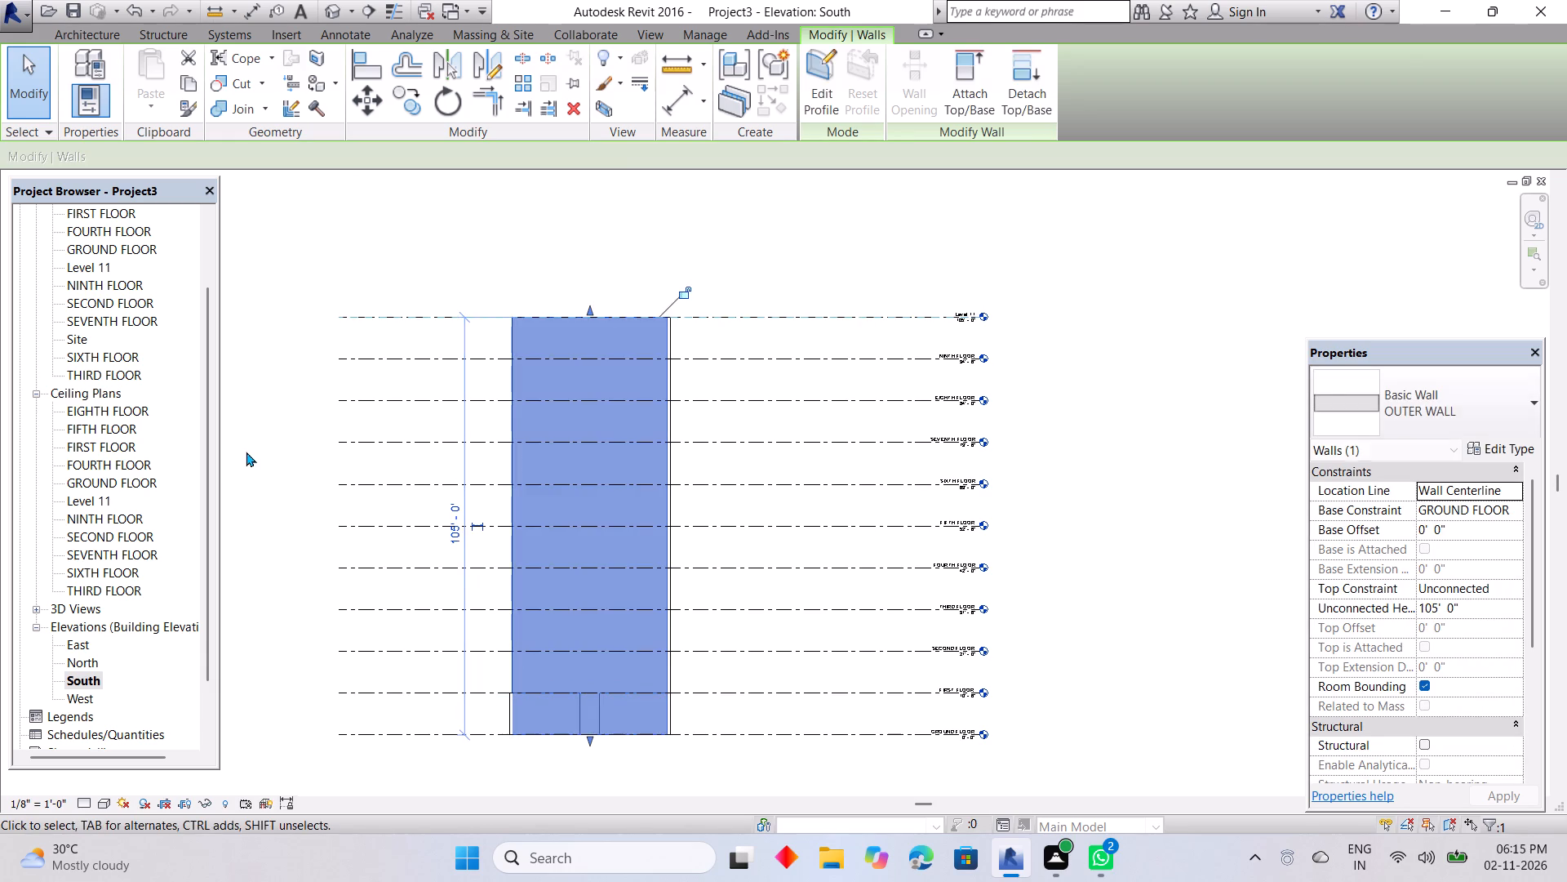
pyautogui.click(242, 442)
# In the West elevation, raise the top of the long windowed OUTER WALL to Level 11, 105'-0" high.
pyautogui.doubleClick(90, 697)
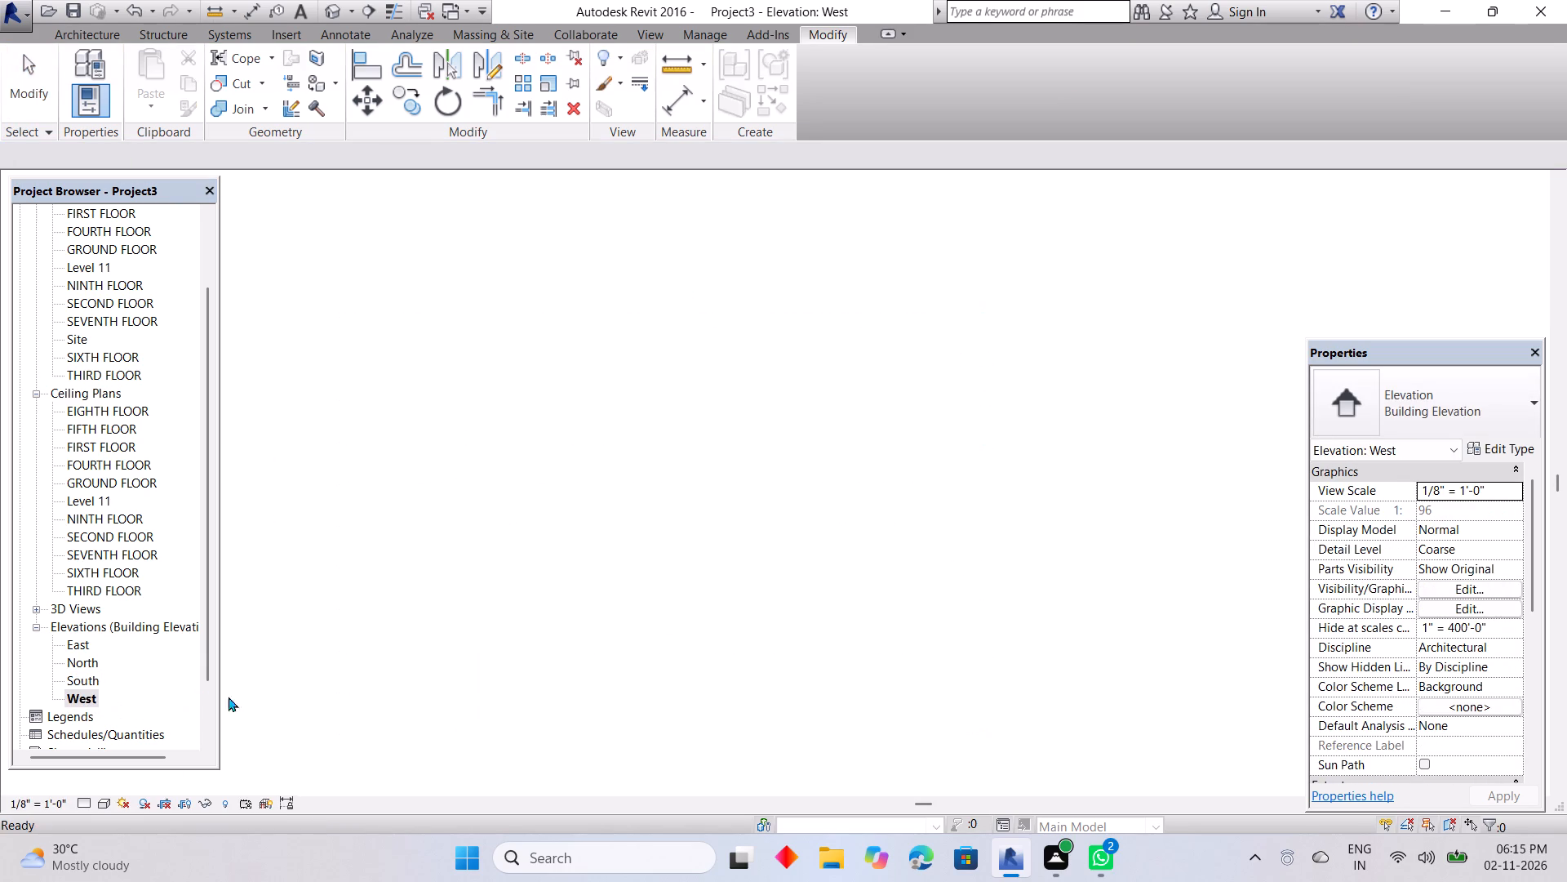
pyautogui.click(699, 705)
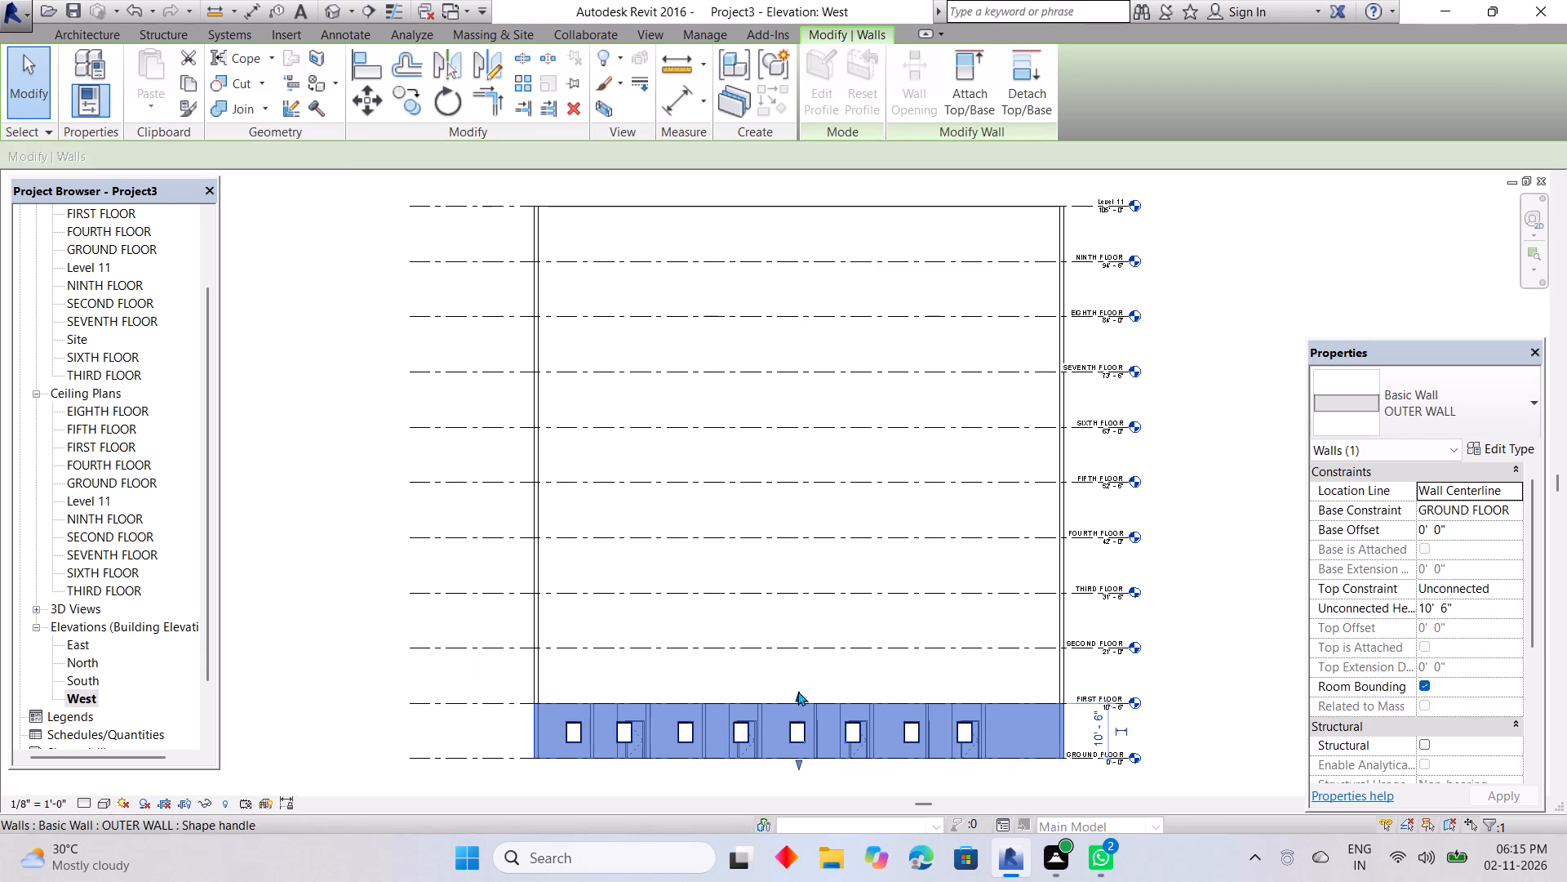
pyautogui.moveTo(798, 692); pyautogui.dragTo(825, 207)
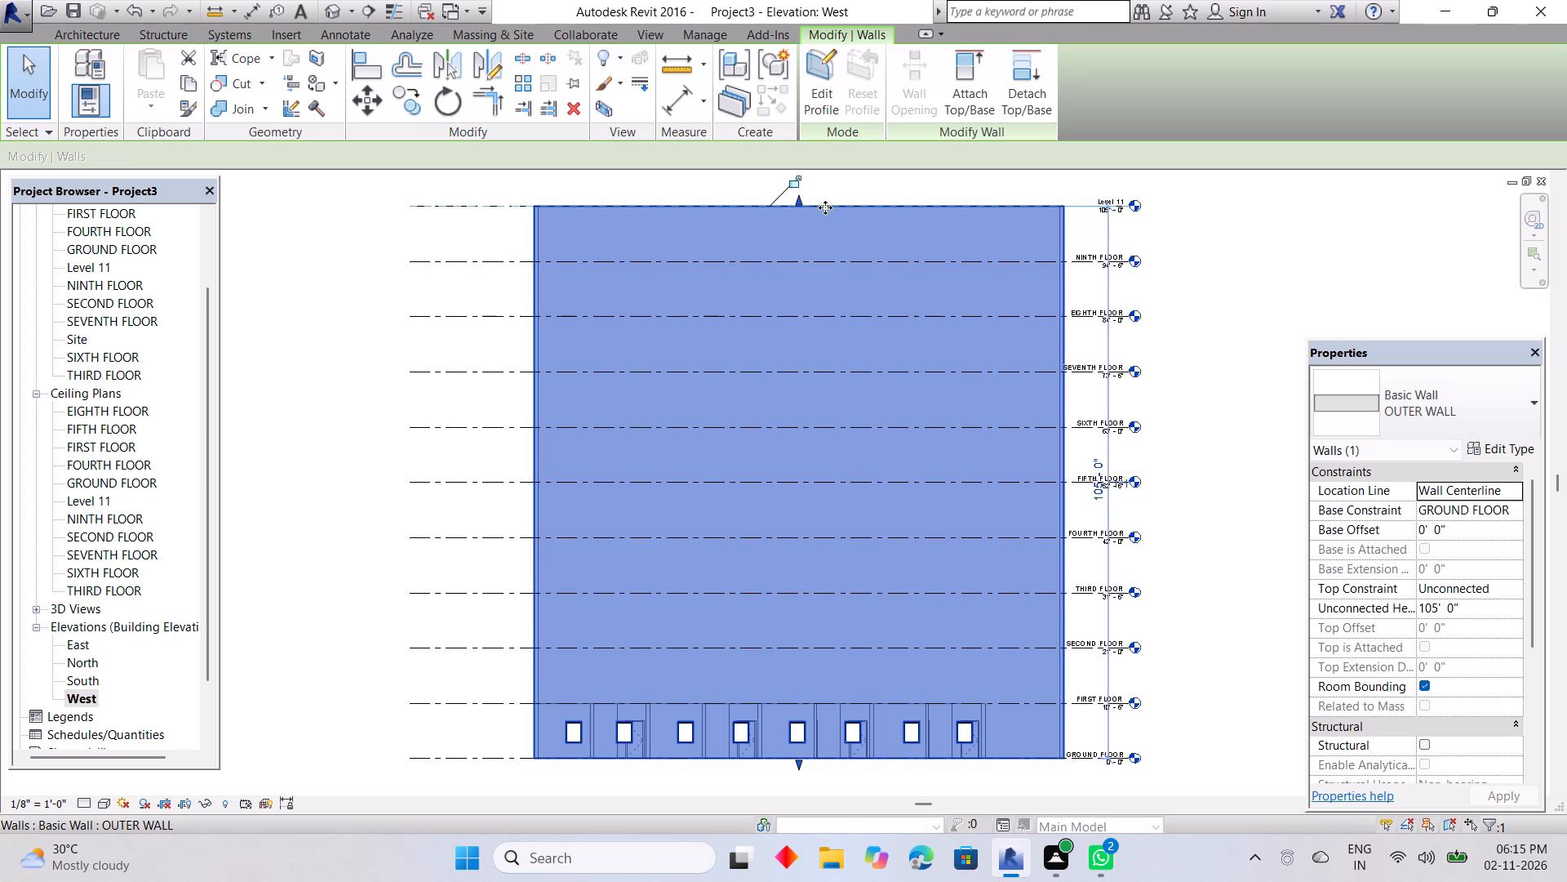
pyautogui.moveTo(825, 207); pyautogui.dragTo(825, 510, button='middle')
pyautogui.press('`')
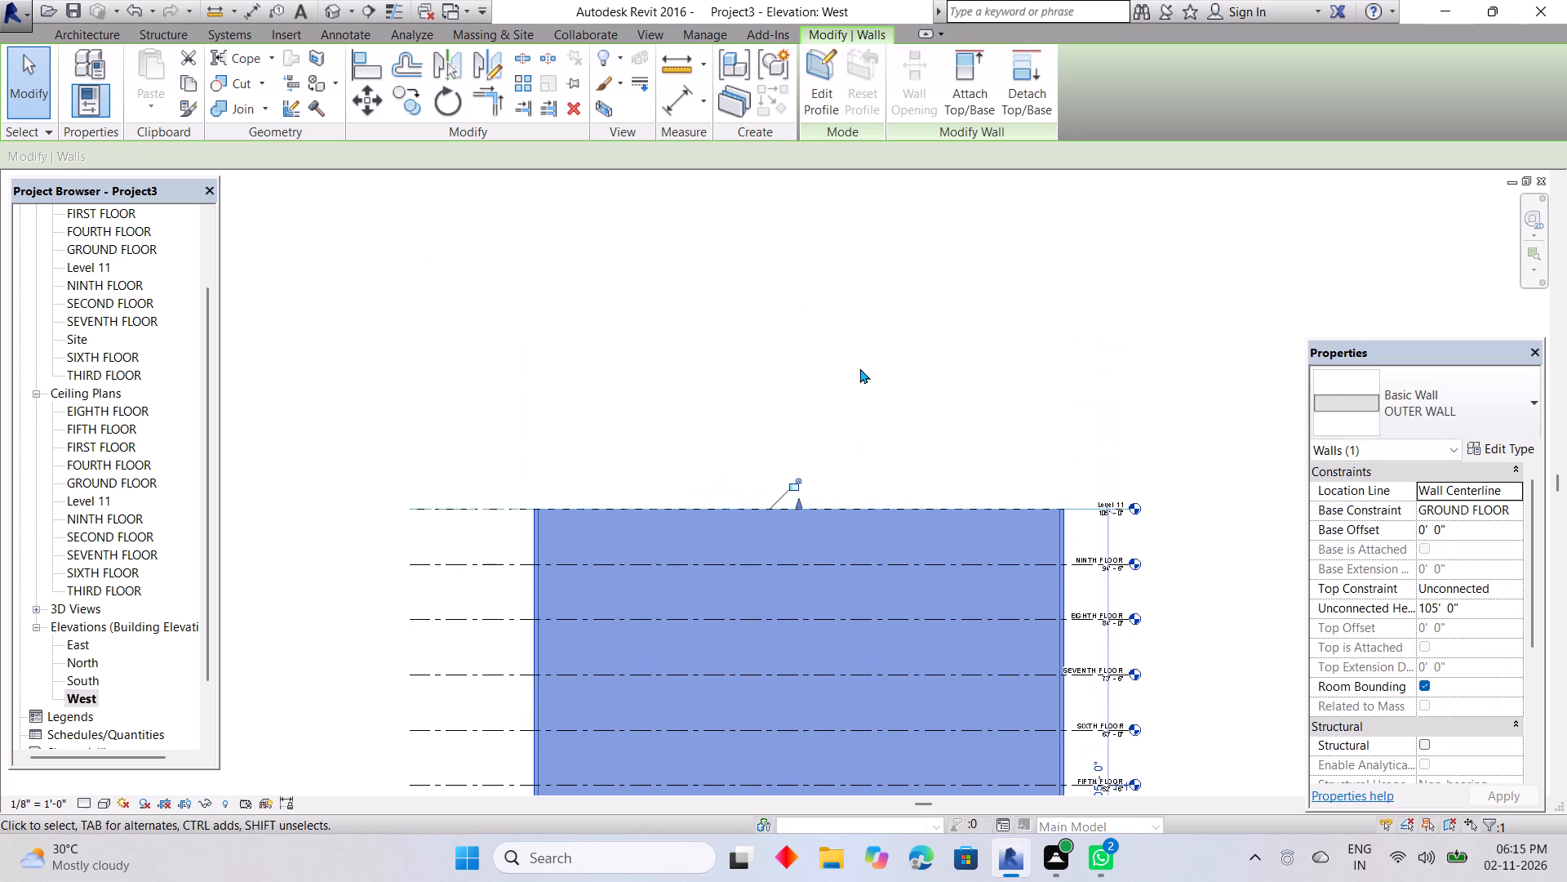
pyautogui.click(859, 368)
# Examine the raised west wall and its row of ground-floor windows against the floor levels.
pyautogui.scroll(-7, 859, 368)
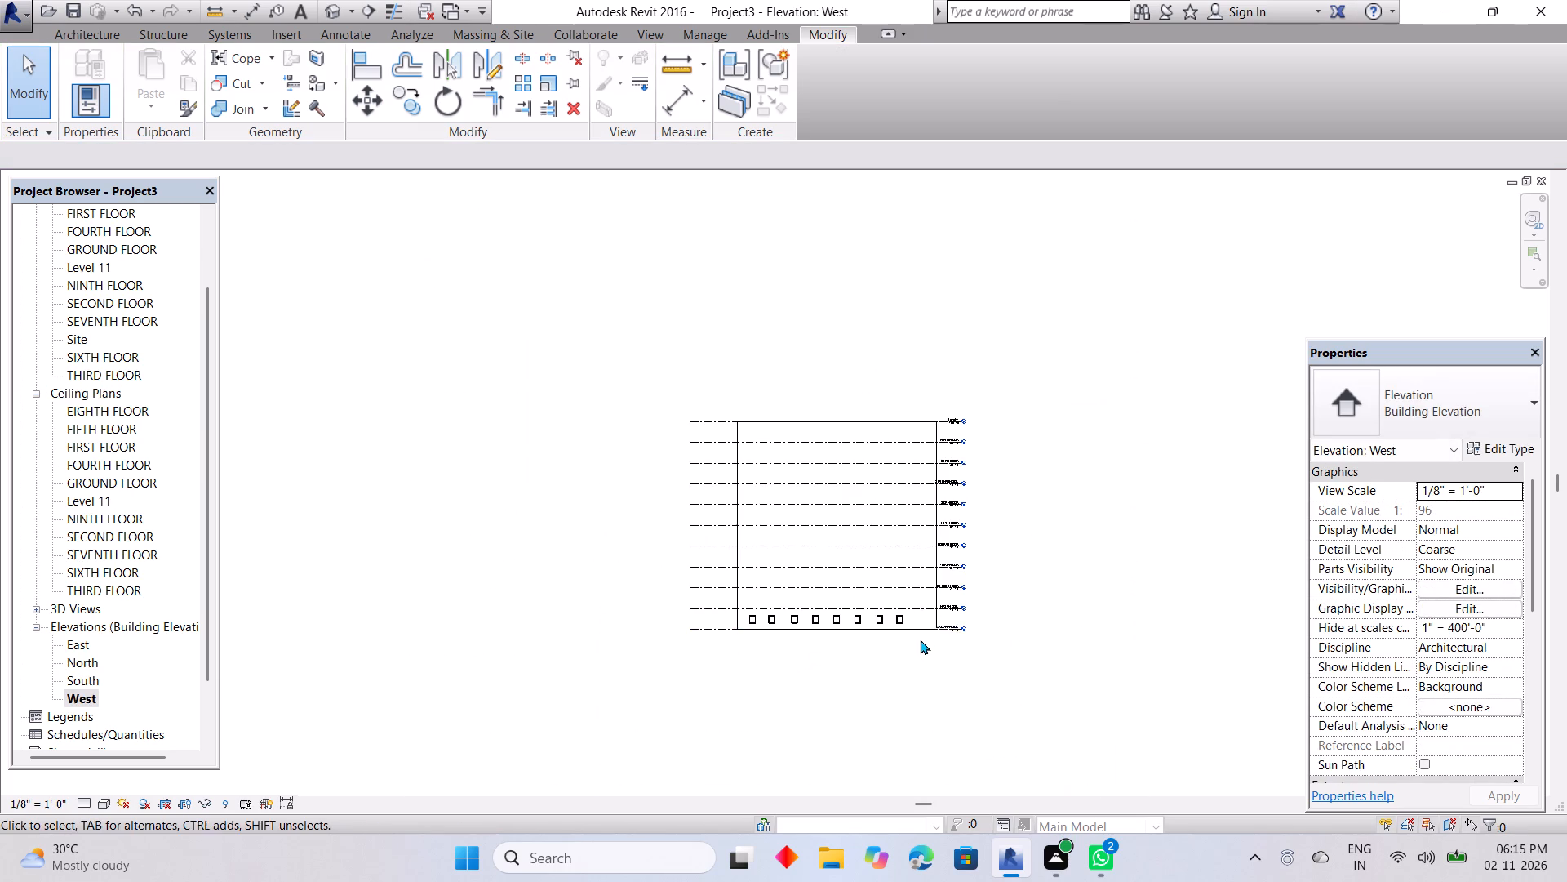
pyautogui.scroll(11, 920, 639)
pyautogui.scroll(-4, 674, 657)
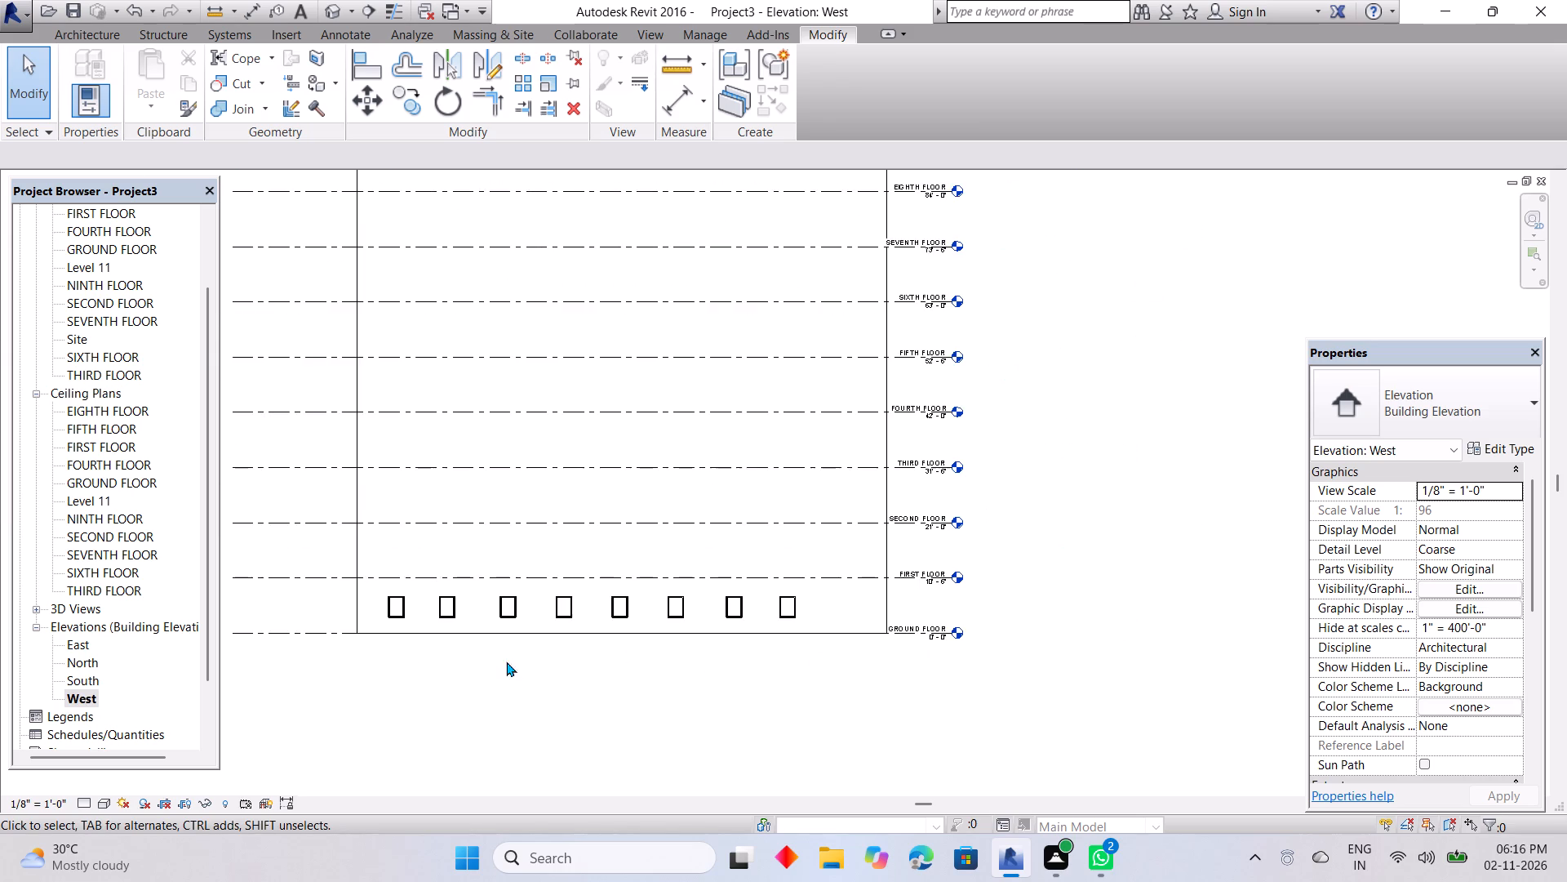
pyautogui.scroll(5, 408, 621)
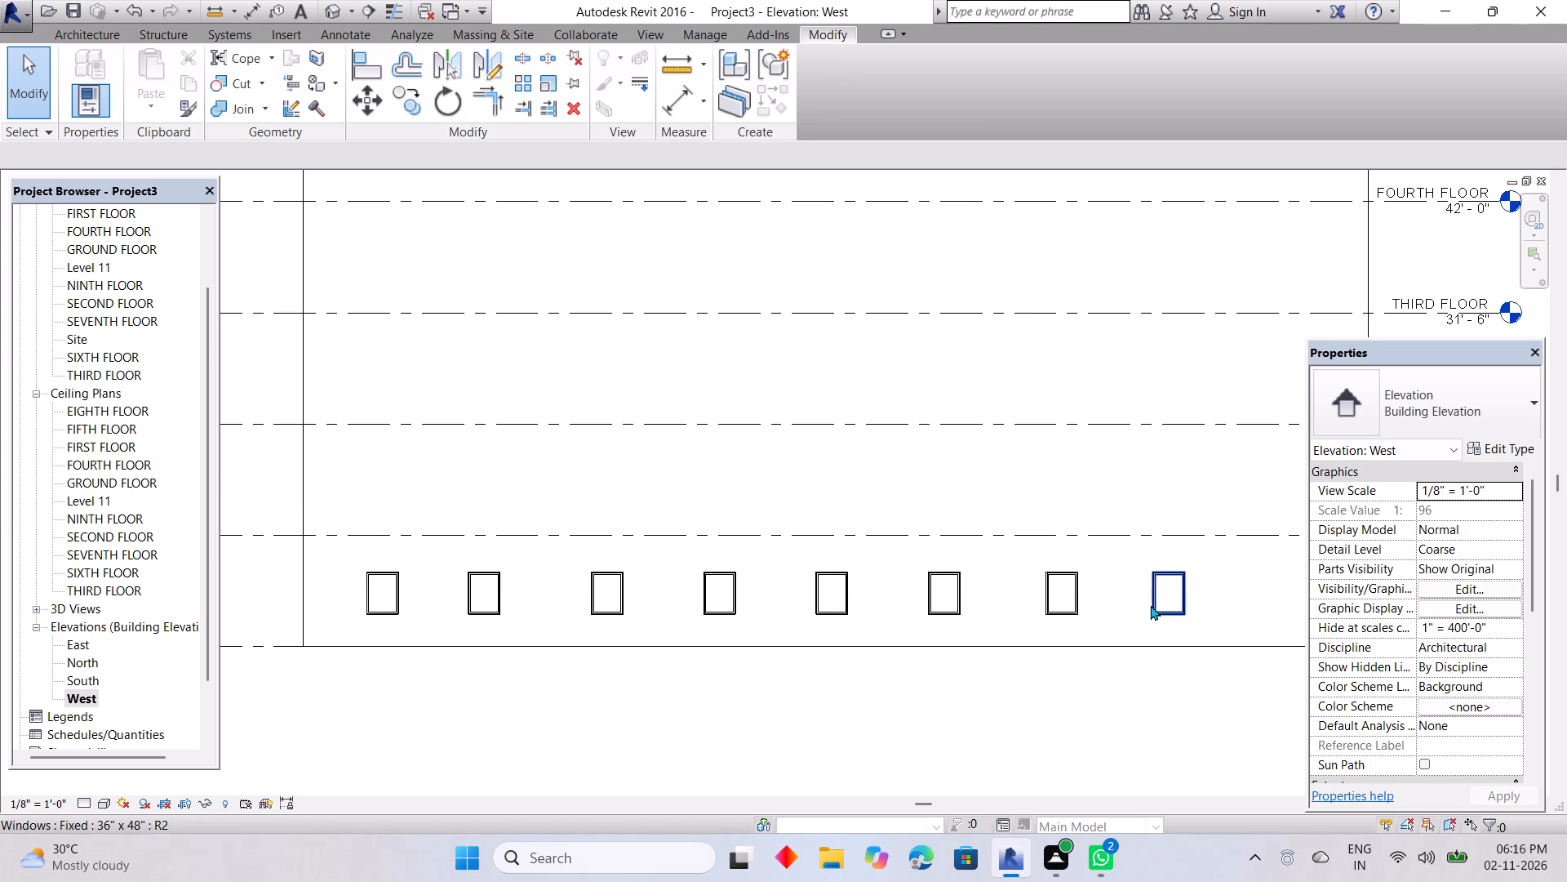
pyautogui.scroll(-12, 721, 640)
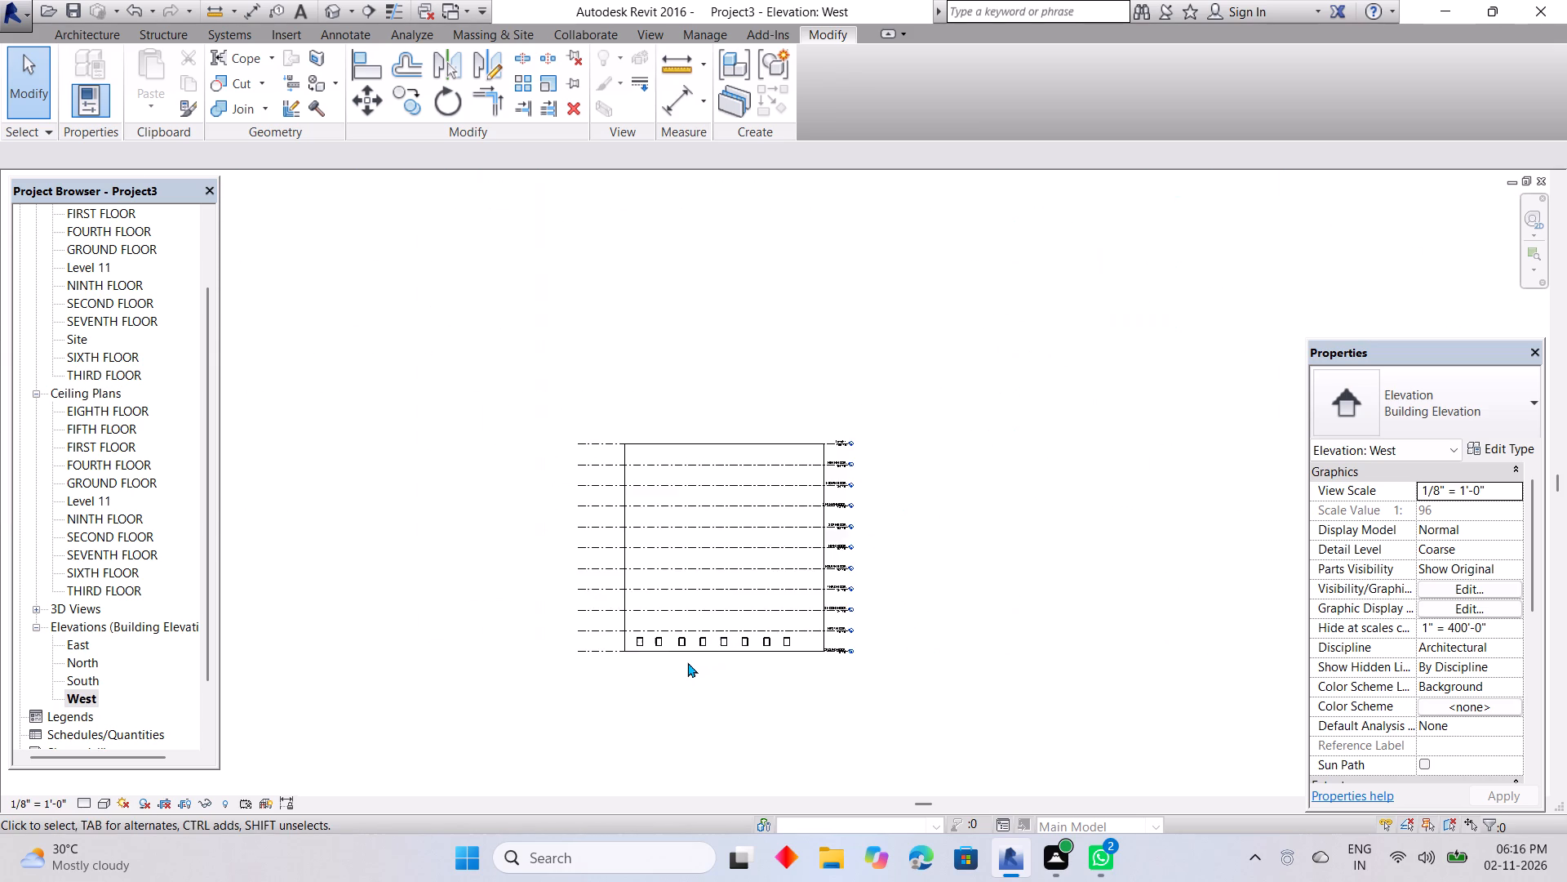
pyautogui.scroll(-1, 687, 662)
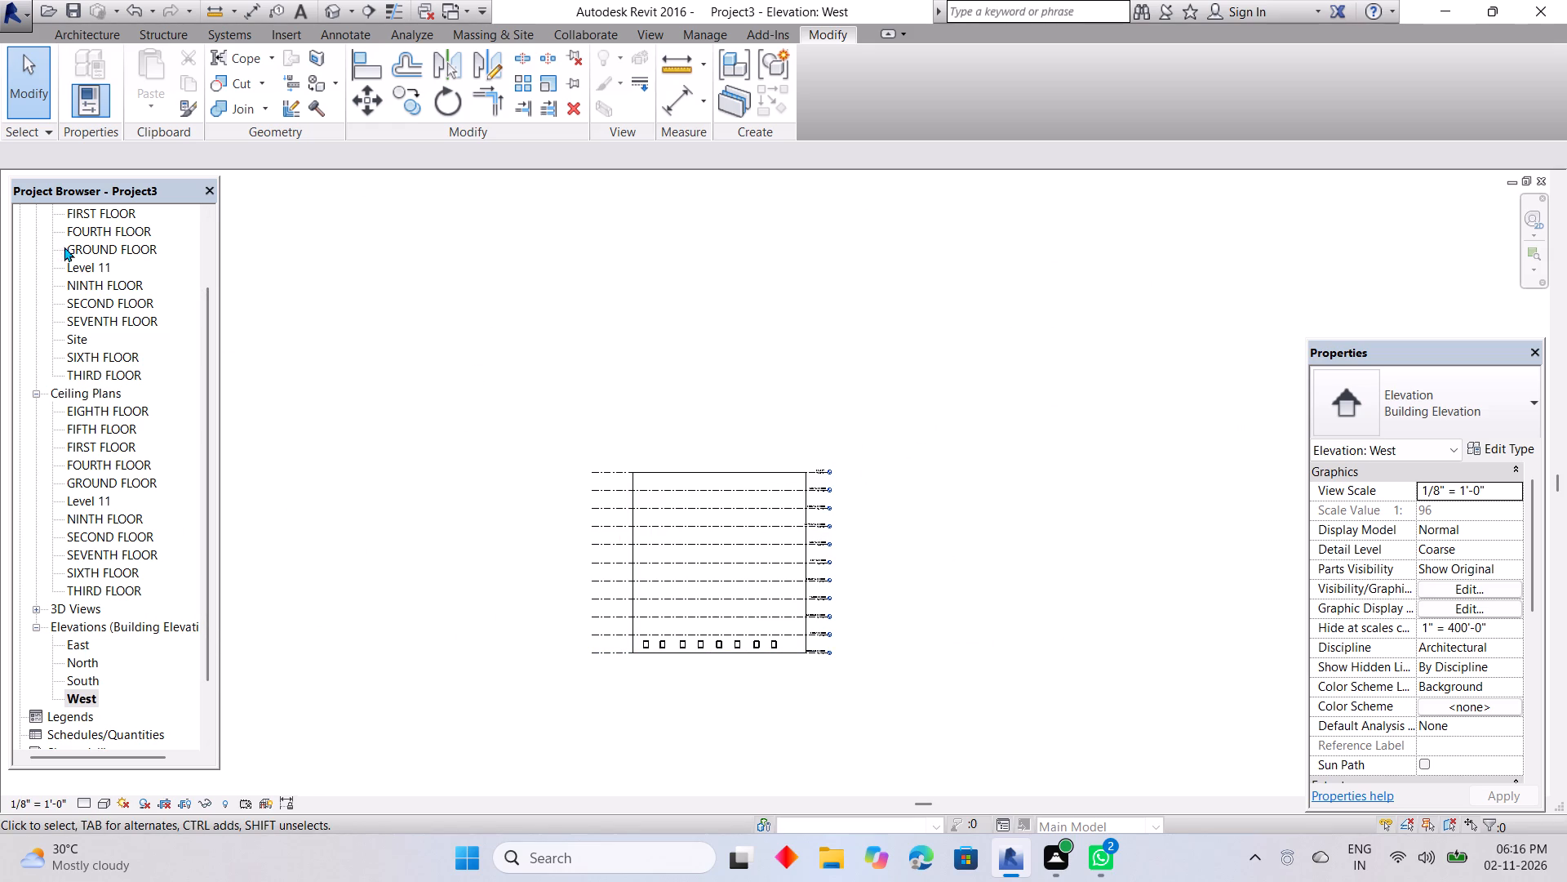
# Open the GROUND FLOOR plan with the whole apartment layout in view.
pyautogui.doubleClick(90, 251)
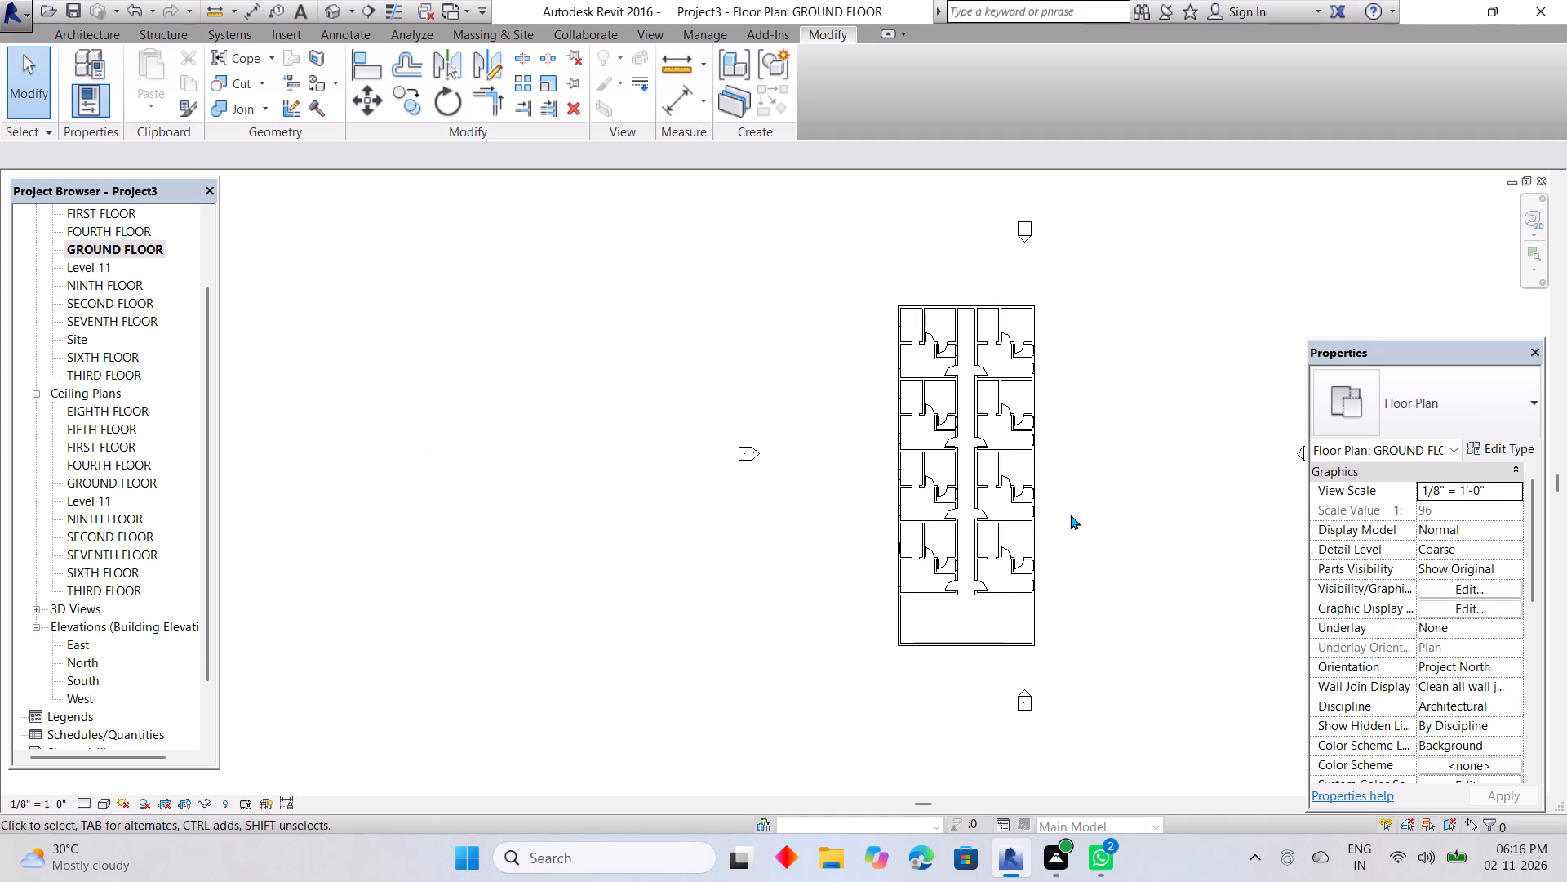
pyautogui.moveTo(1069, 514); pyautogui.dragTo(1019, 523, button='middle')
pyautogui.scroll(5, 944, 379)
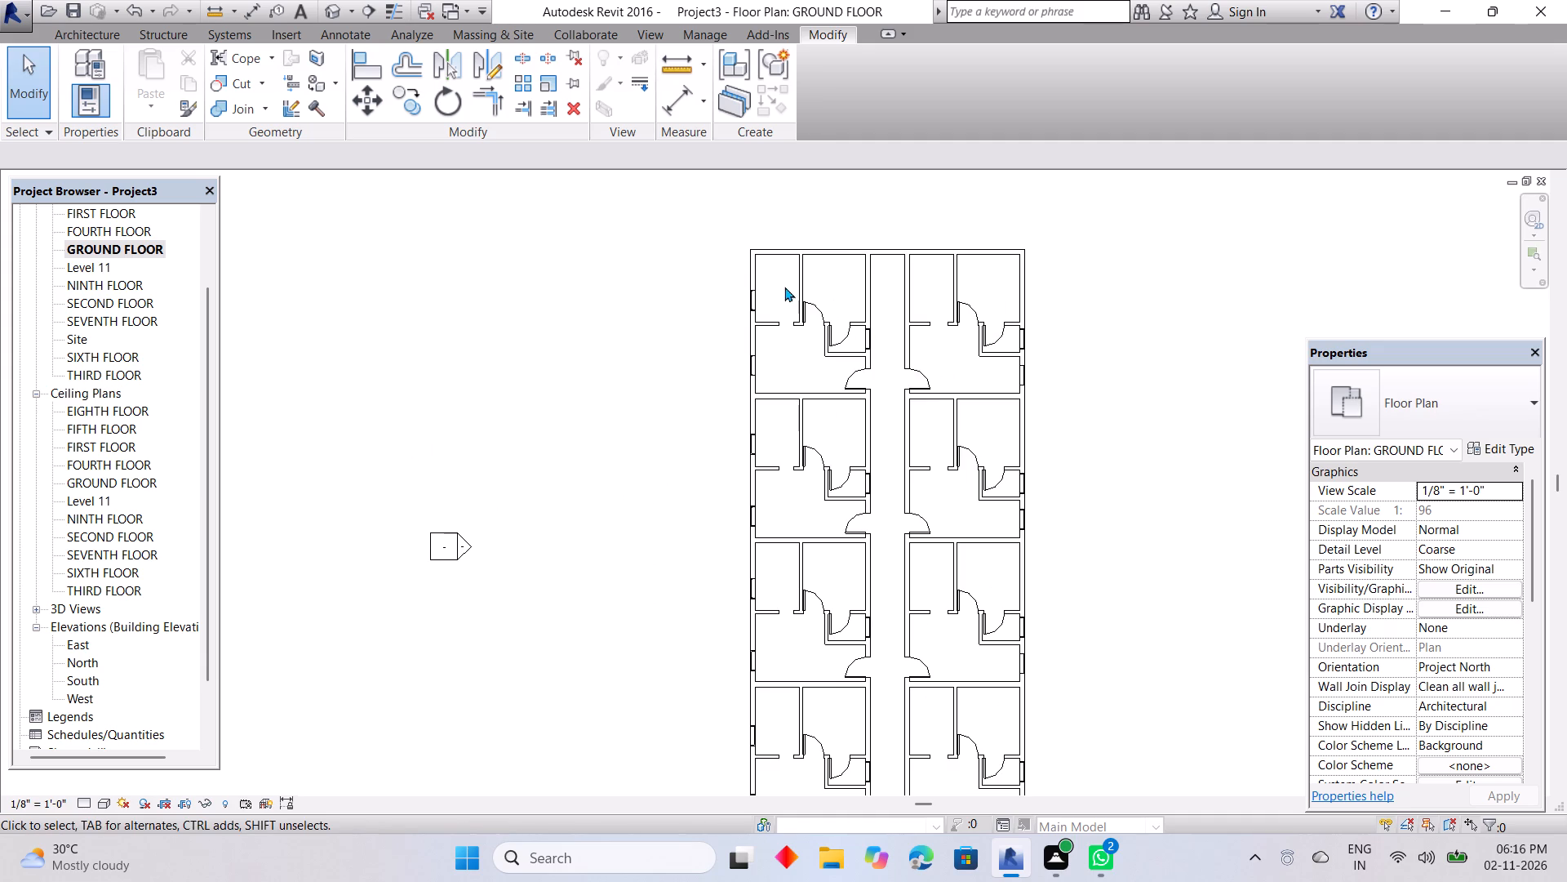
pyautogui.scroll(-3, 933, 681)
pyautogui.moveTo(971, 561); pyautogui.dragTo(1014, 416, button='middle')
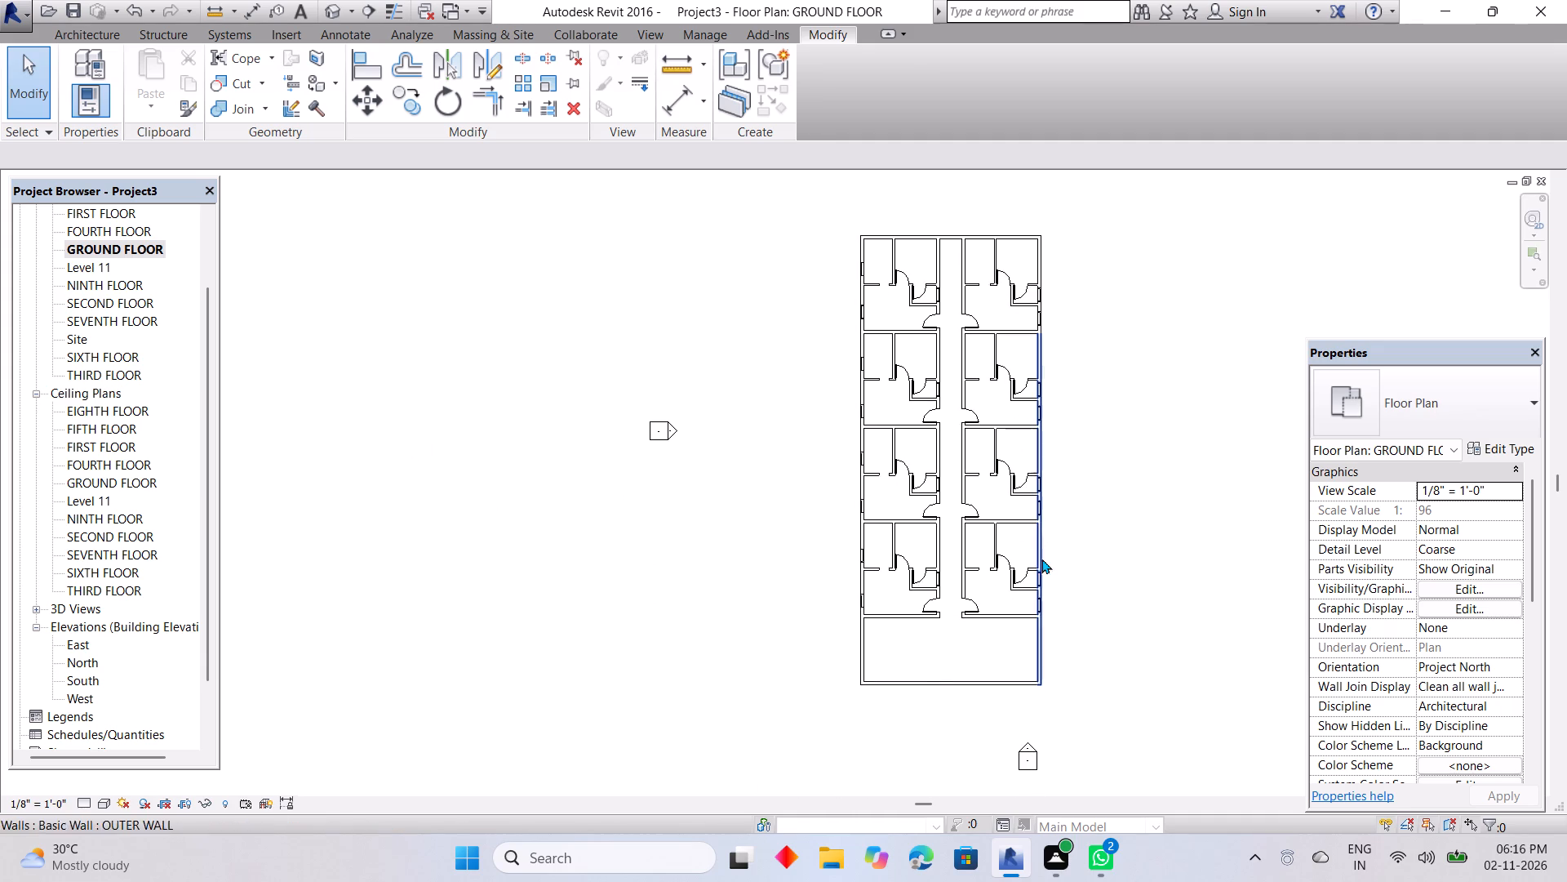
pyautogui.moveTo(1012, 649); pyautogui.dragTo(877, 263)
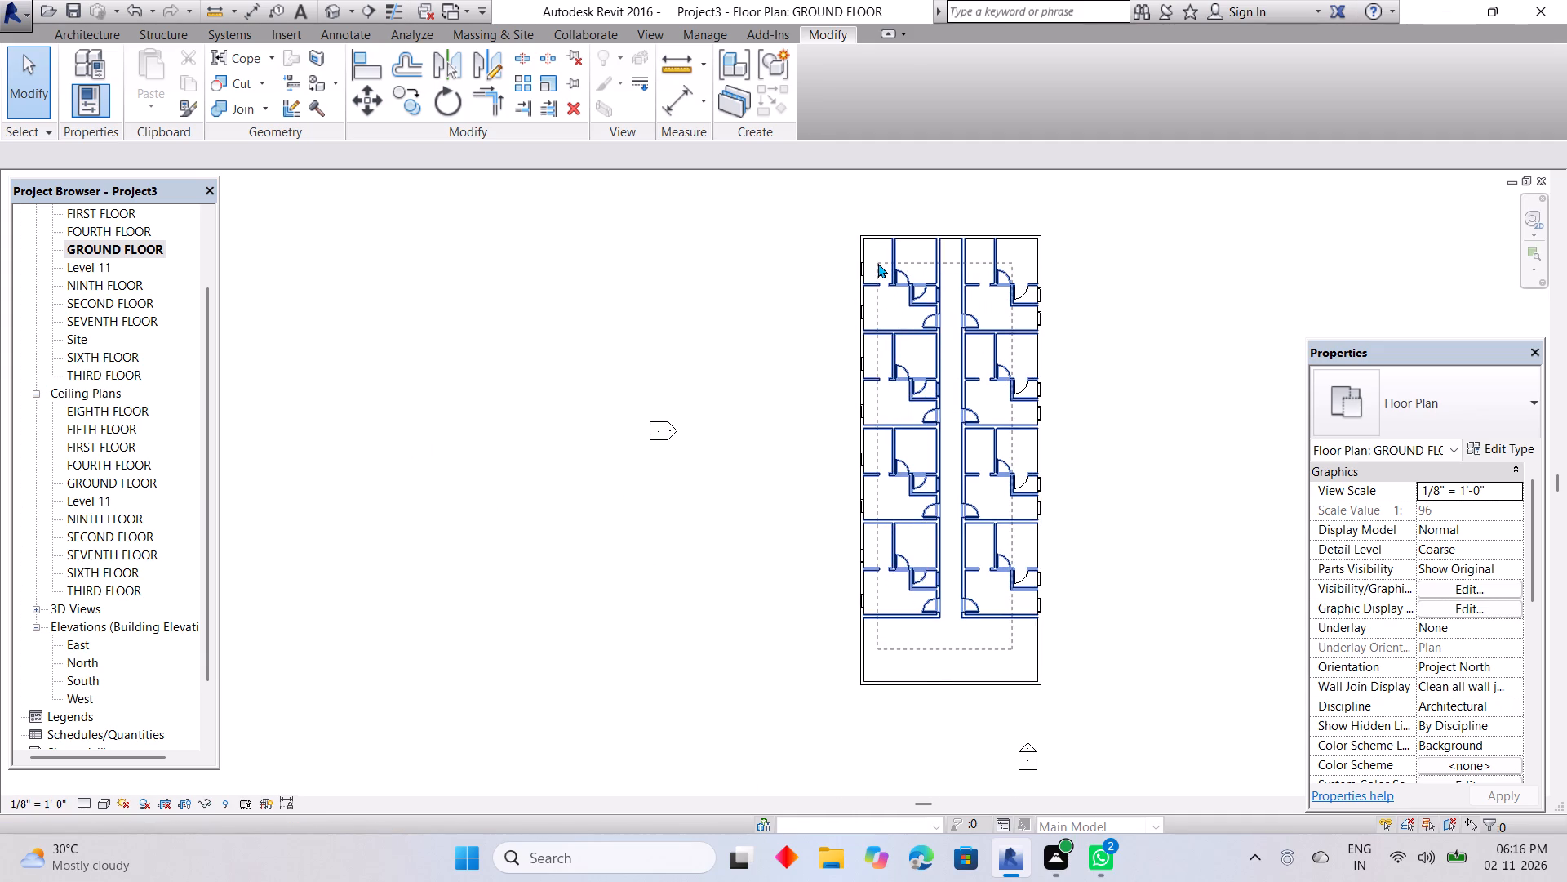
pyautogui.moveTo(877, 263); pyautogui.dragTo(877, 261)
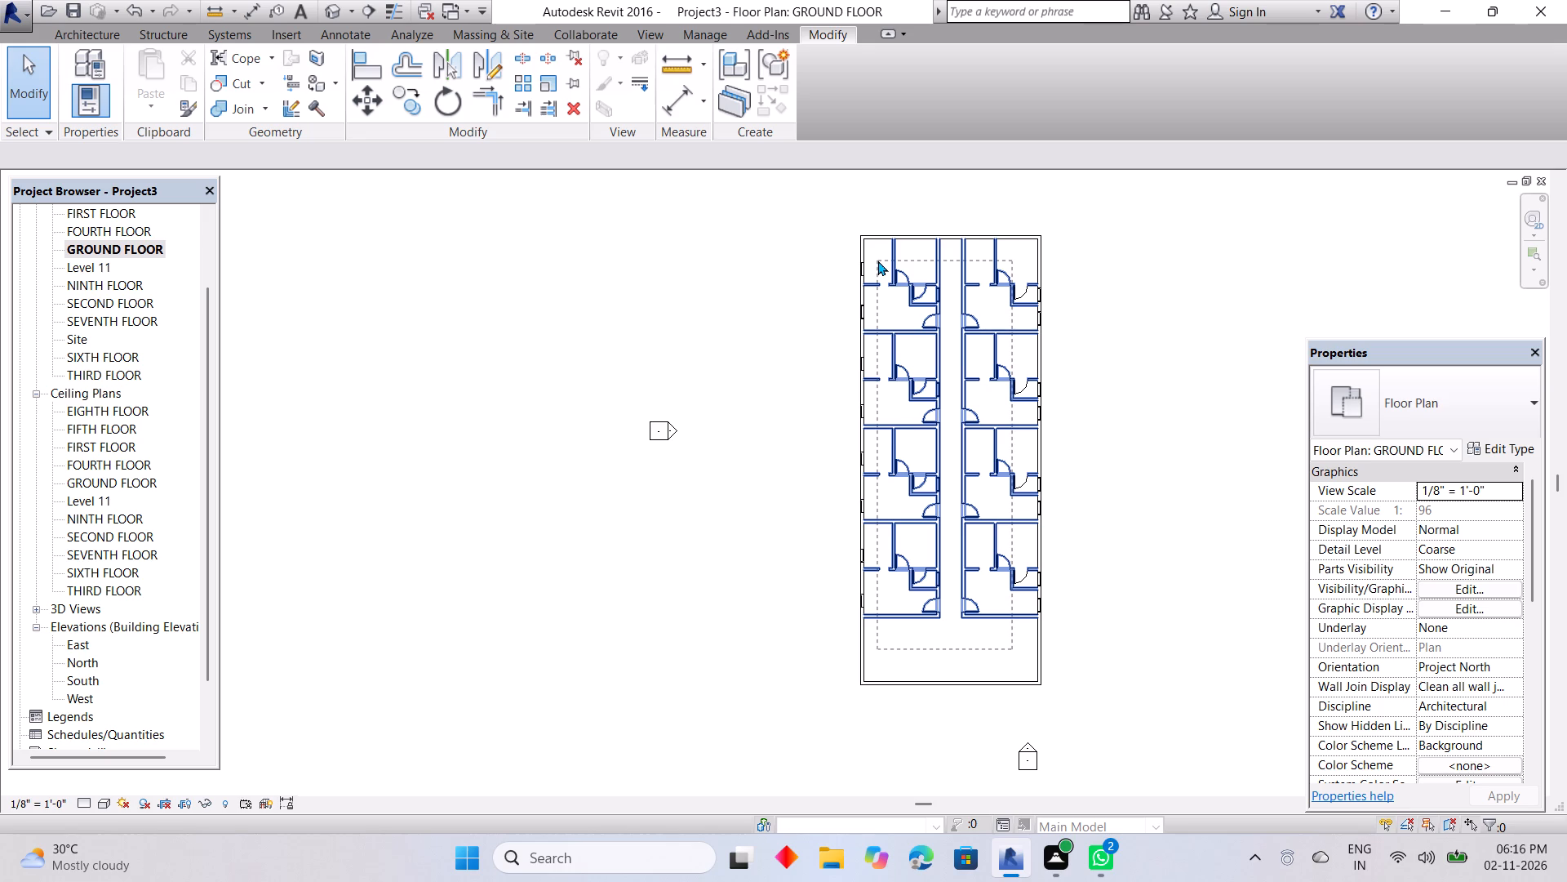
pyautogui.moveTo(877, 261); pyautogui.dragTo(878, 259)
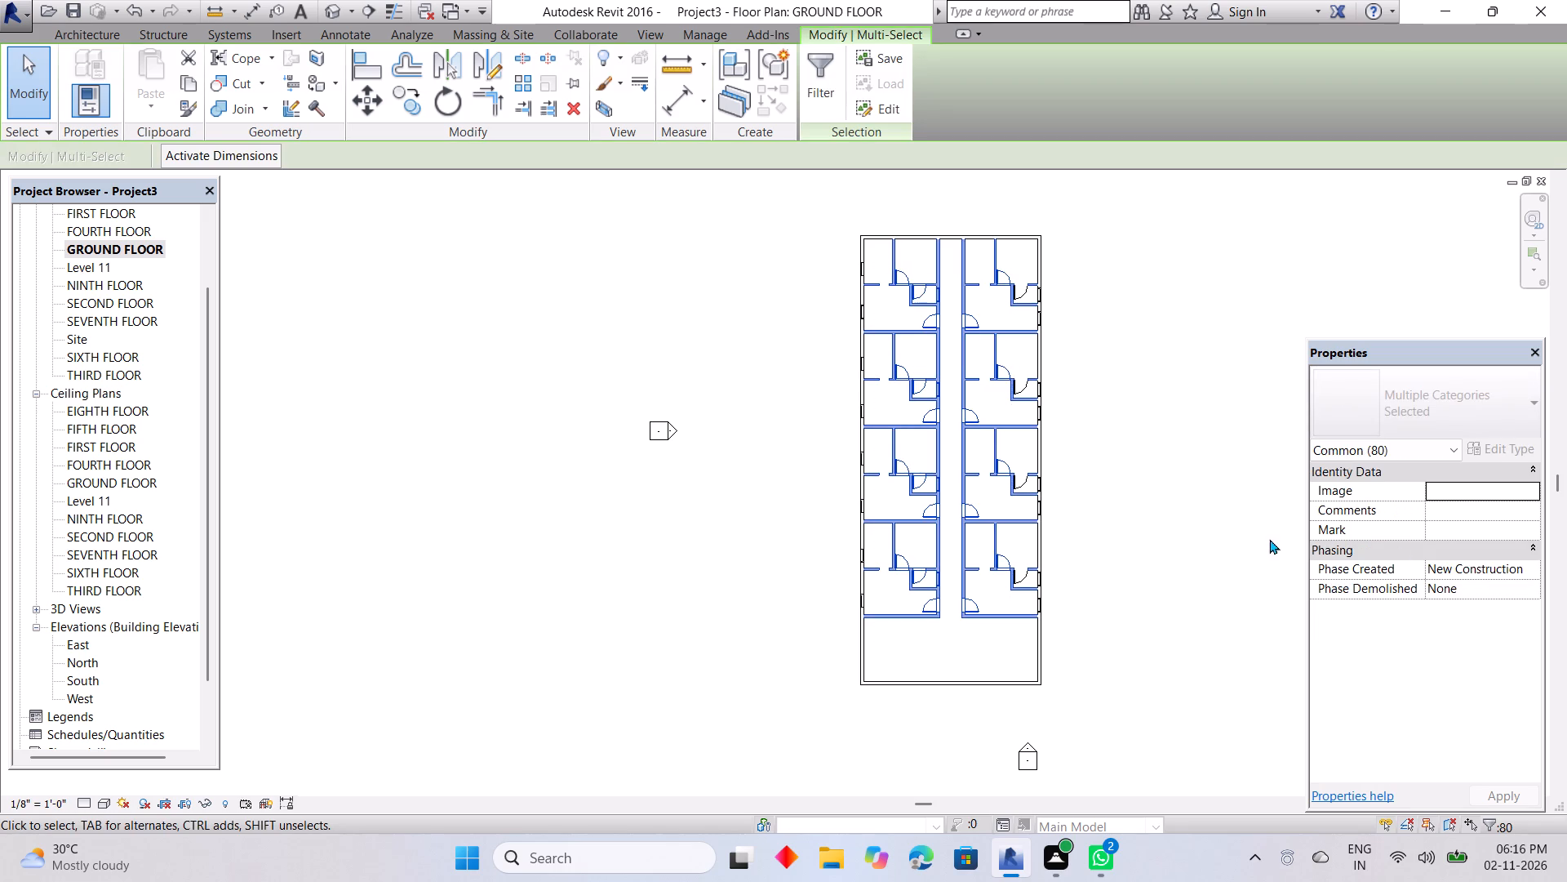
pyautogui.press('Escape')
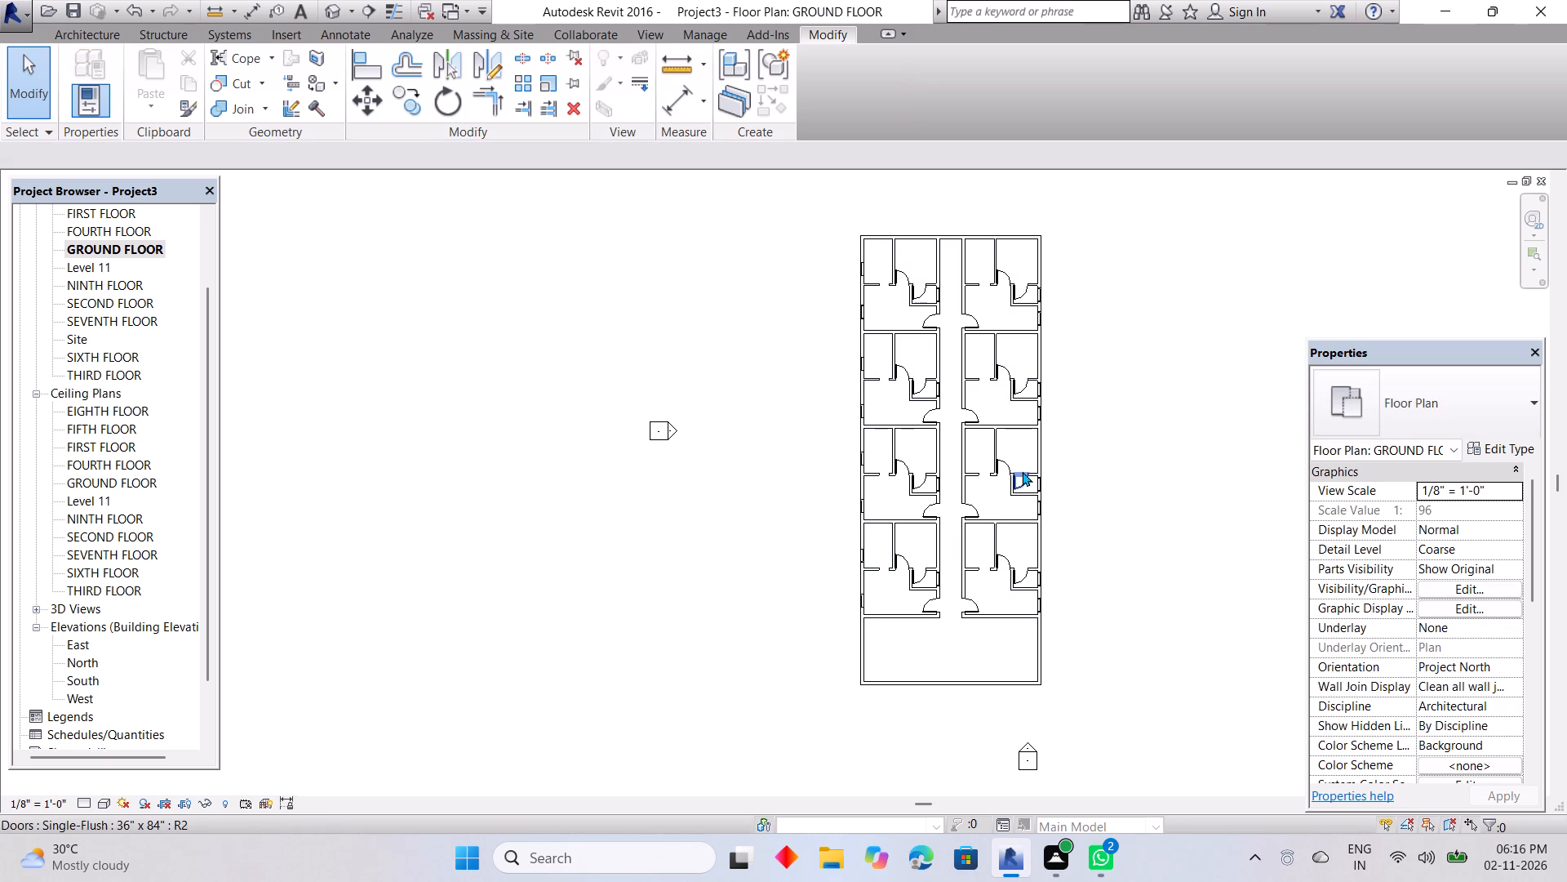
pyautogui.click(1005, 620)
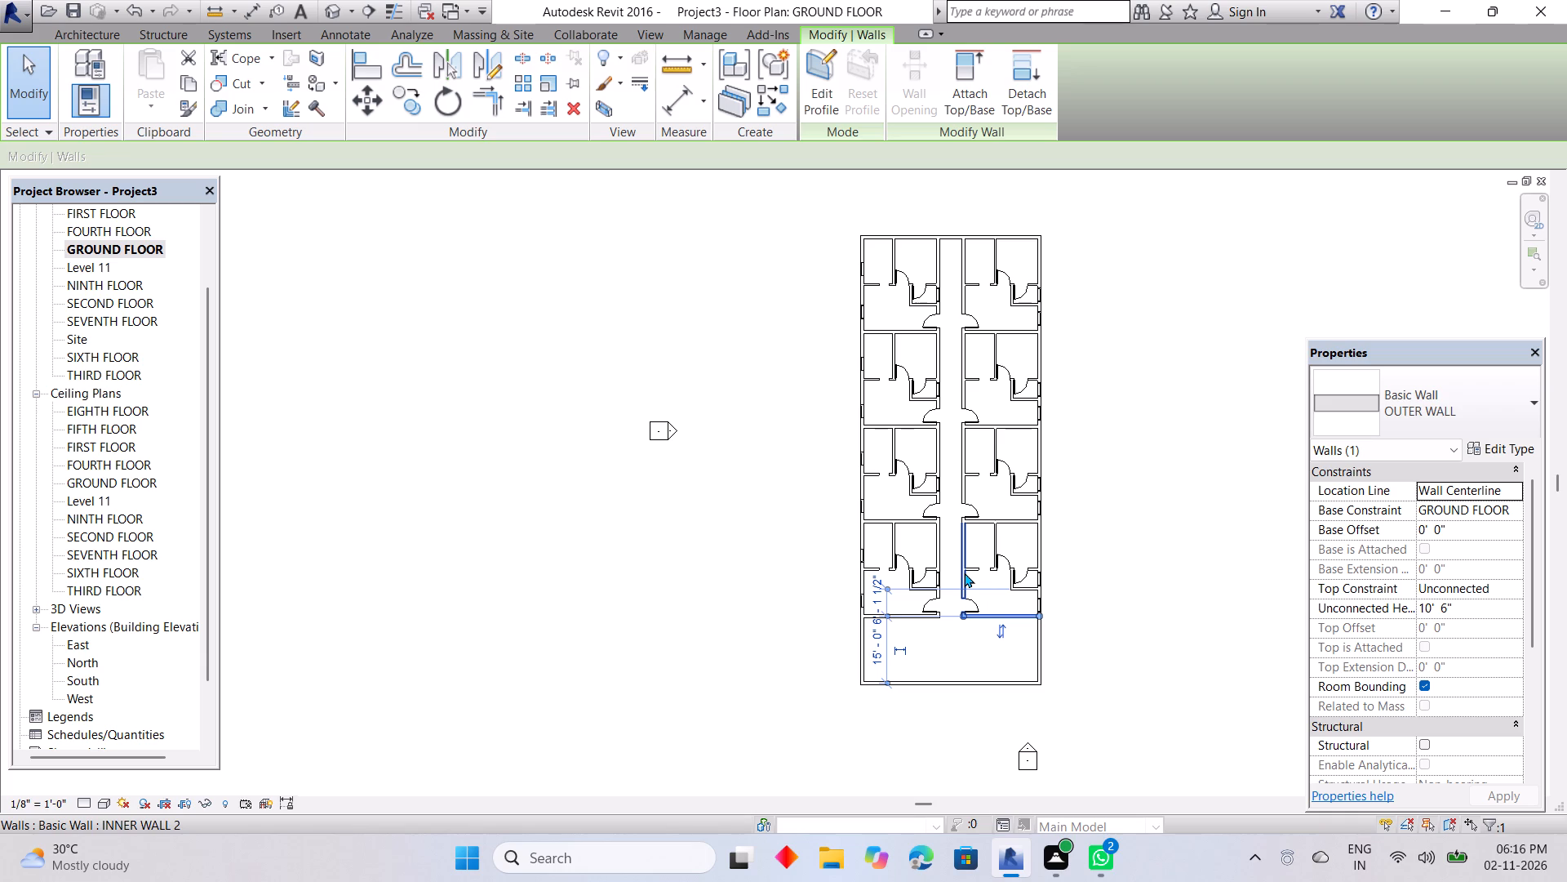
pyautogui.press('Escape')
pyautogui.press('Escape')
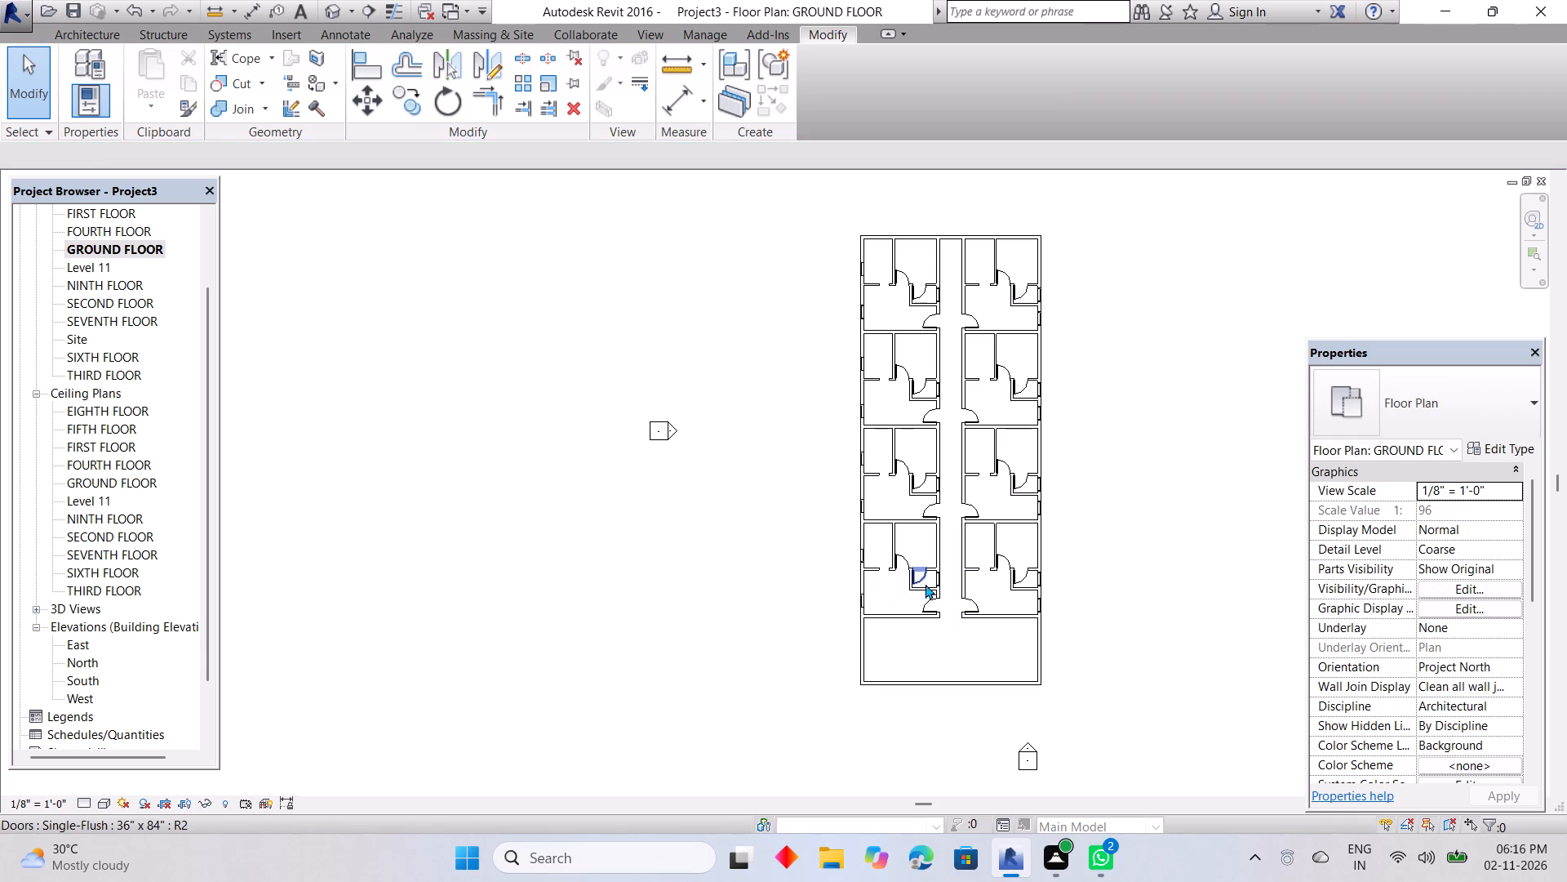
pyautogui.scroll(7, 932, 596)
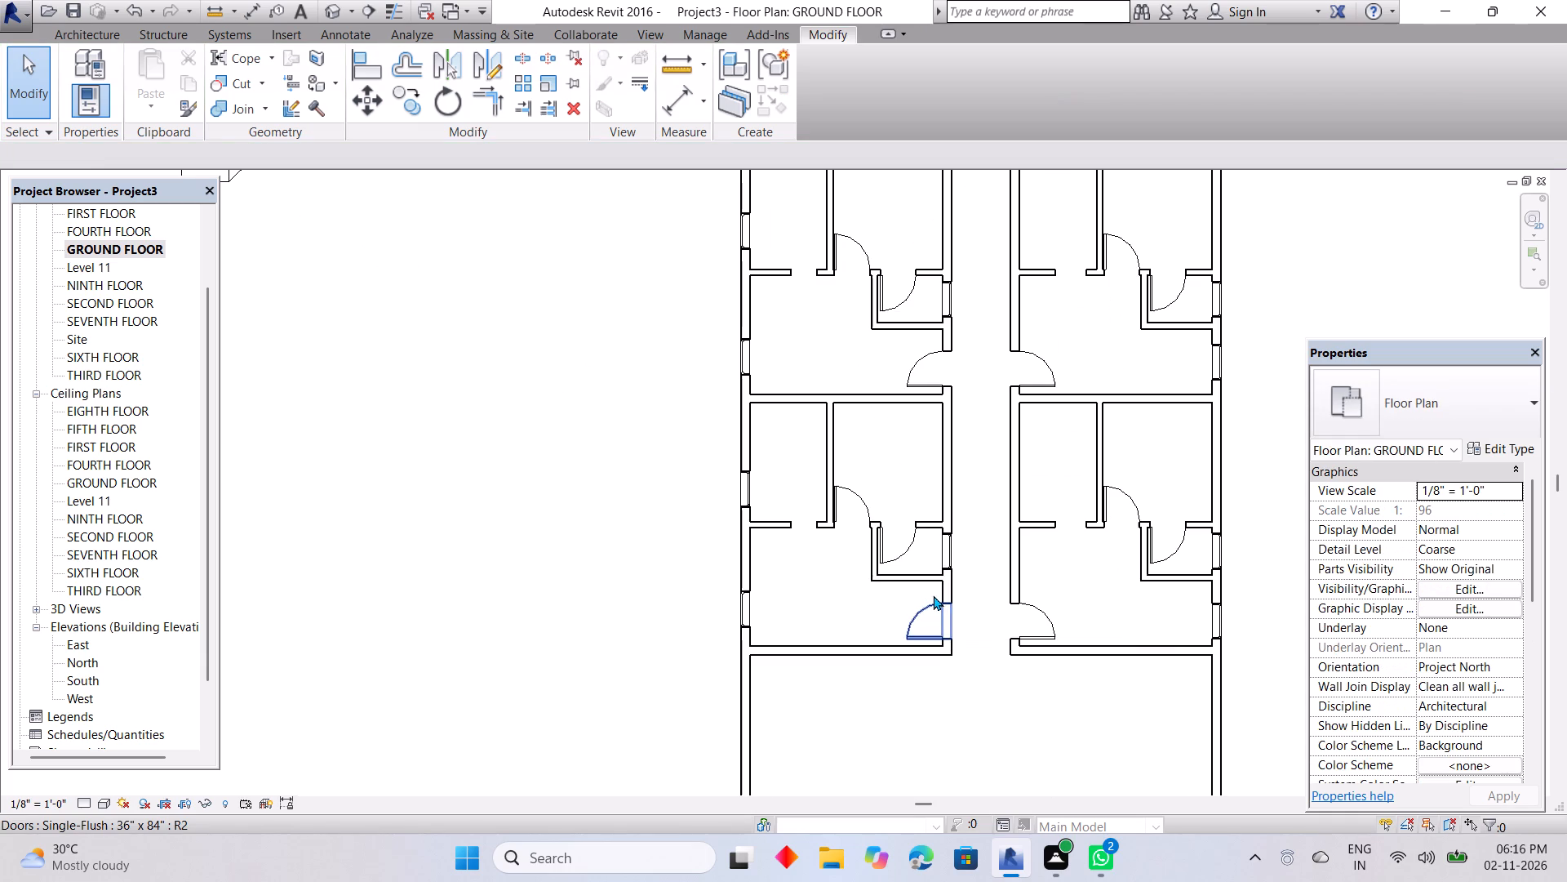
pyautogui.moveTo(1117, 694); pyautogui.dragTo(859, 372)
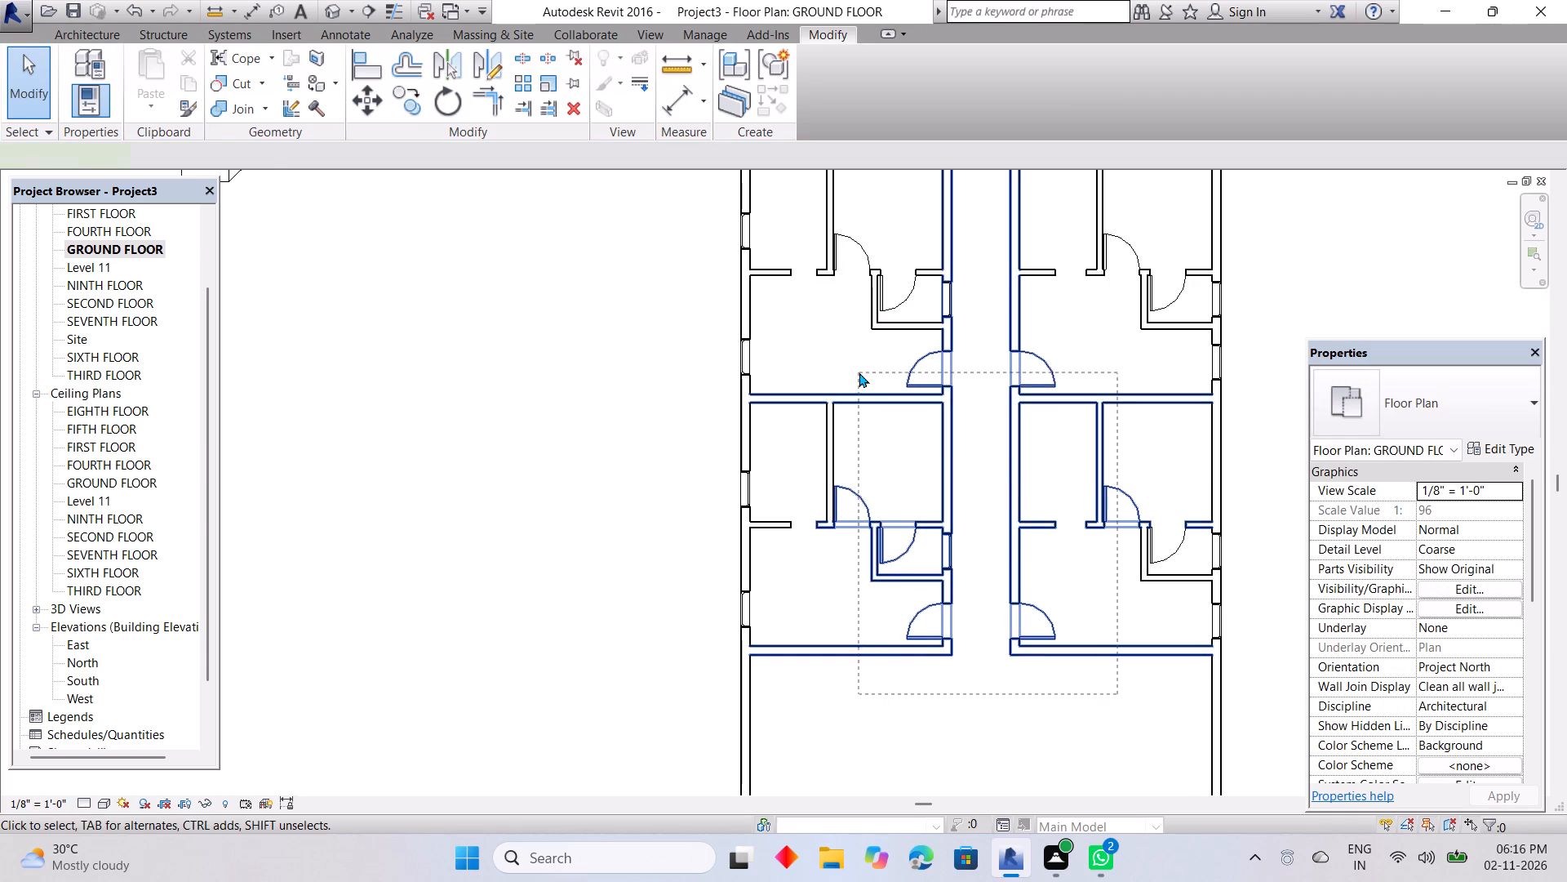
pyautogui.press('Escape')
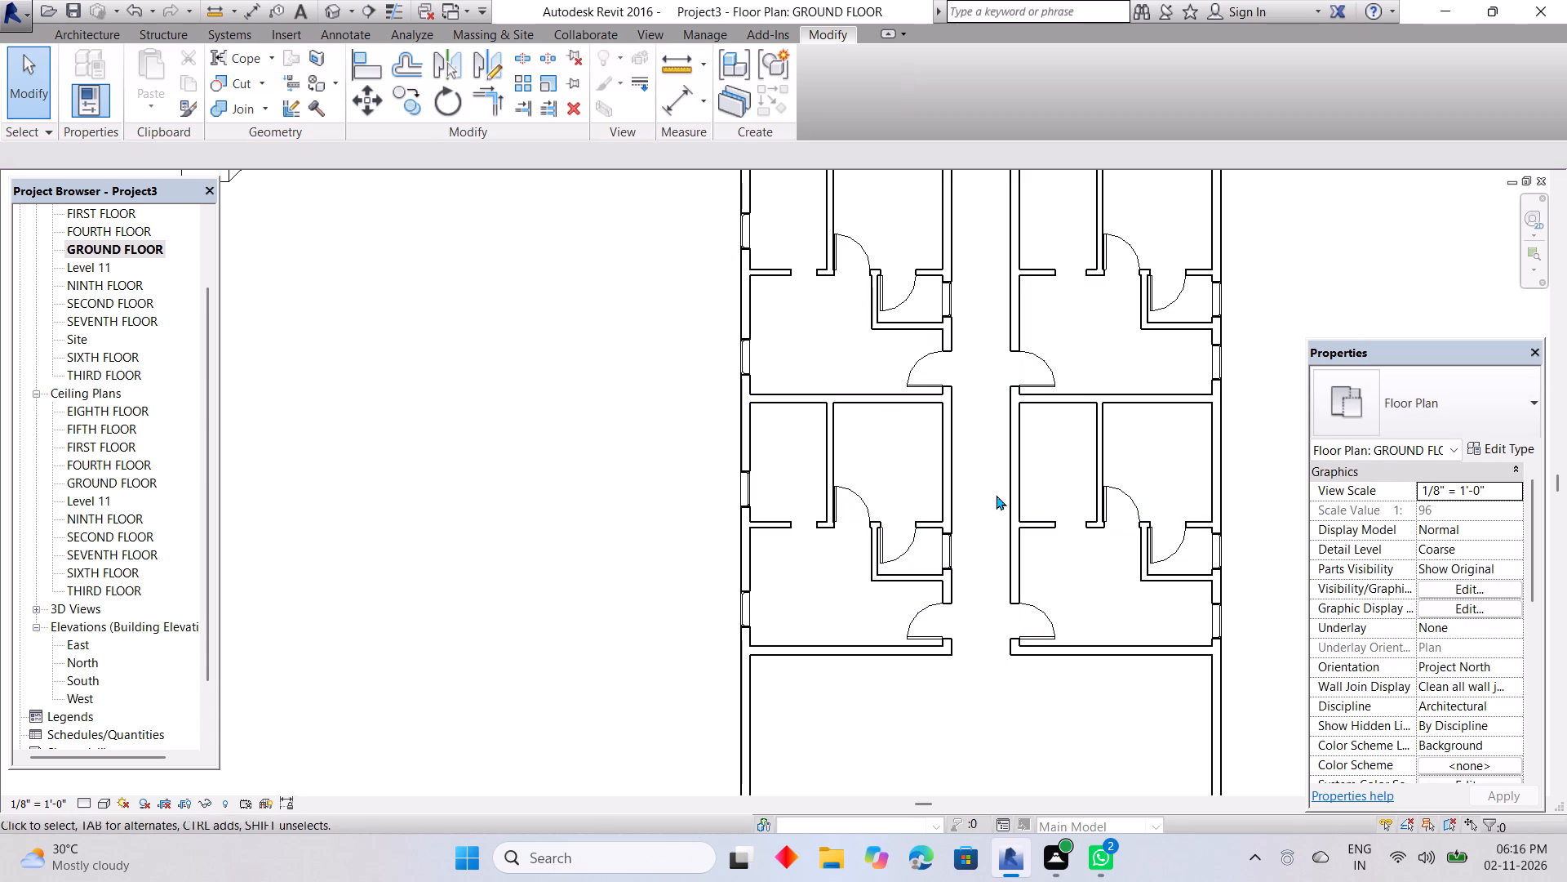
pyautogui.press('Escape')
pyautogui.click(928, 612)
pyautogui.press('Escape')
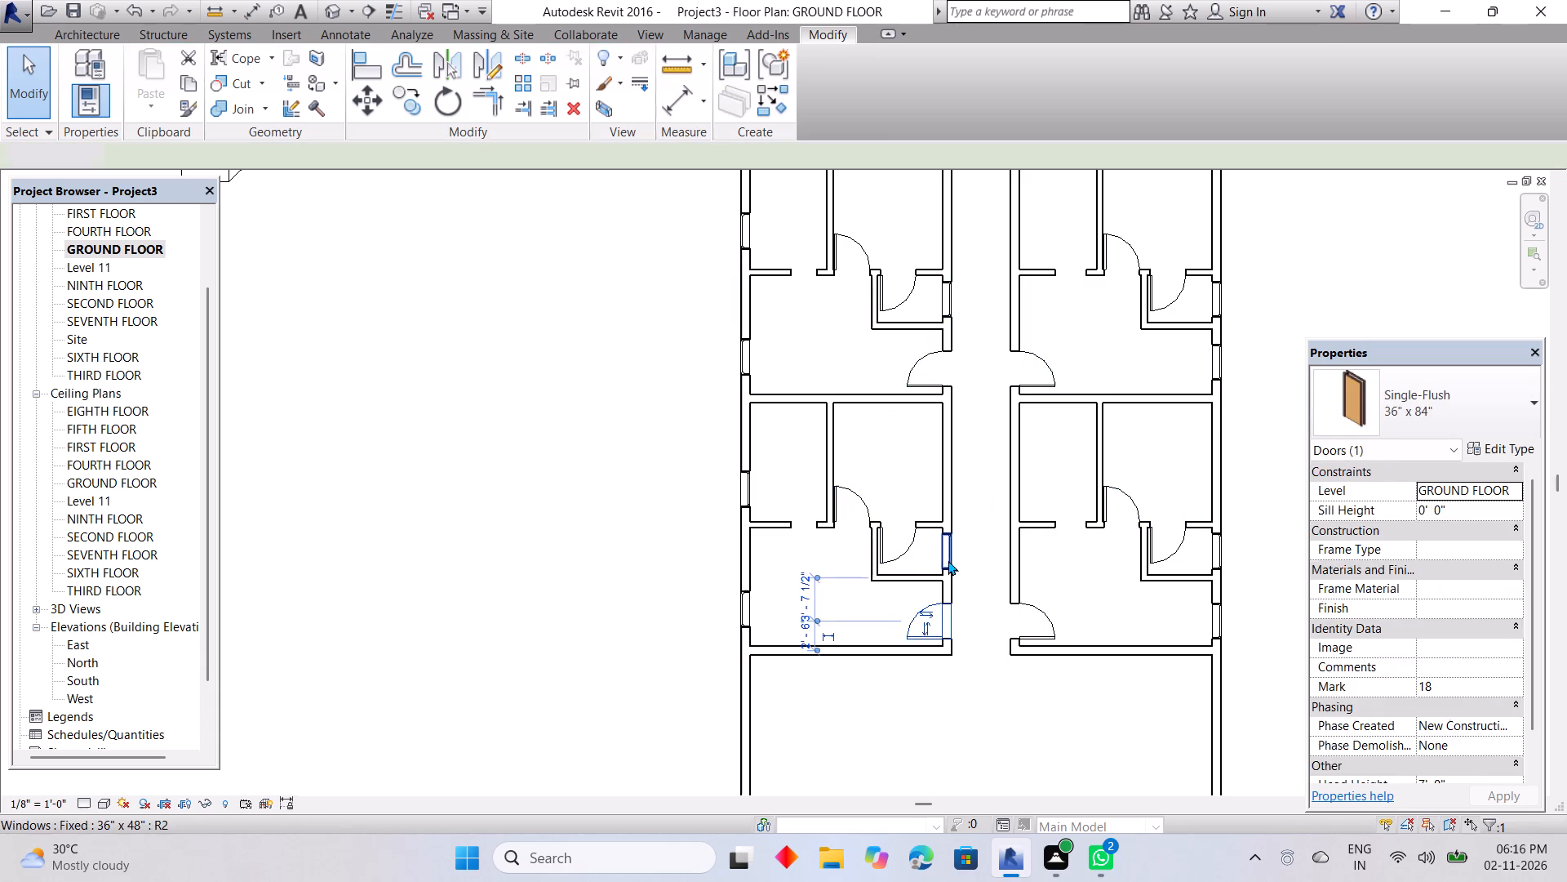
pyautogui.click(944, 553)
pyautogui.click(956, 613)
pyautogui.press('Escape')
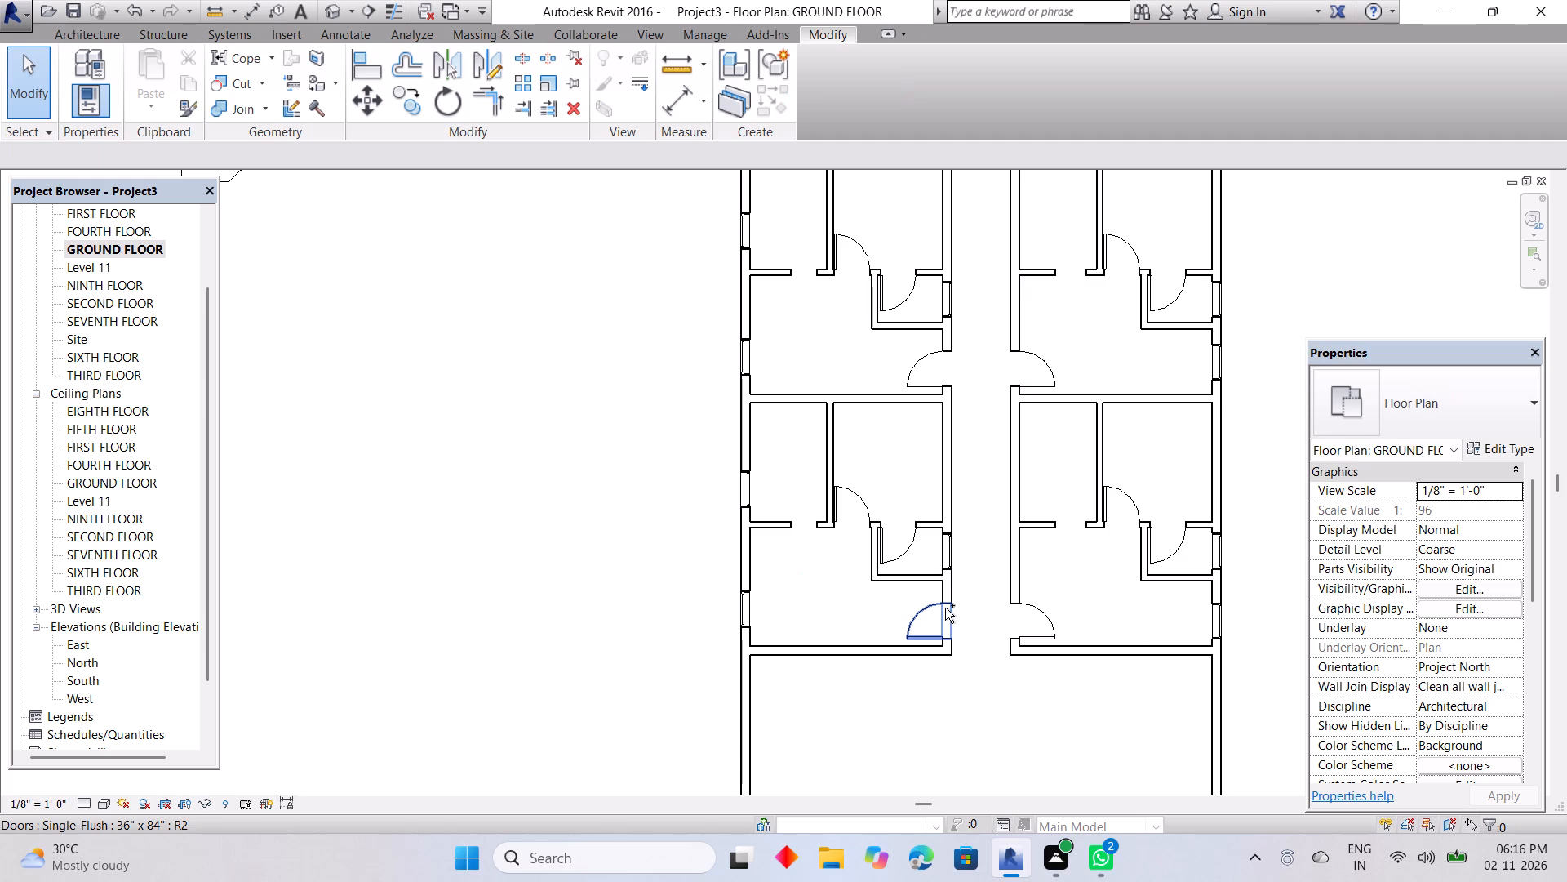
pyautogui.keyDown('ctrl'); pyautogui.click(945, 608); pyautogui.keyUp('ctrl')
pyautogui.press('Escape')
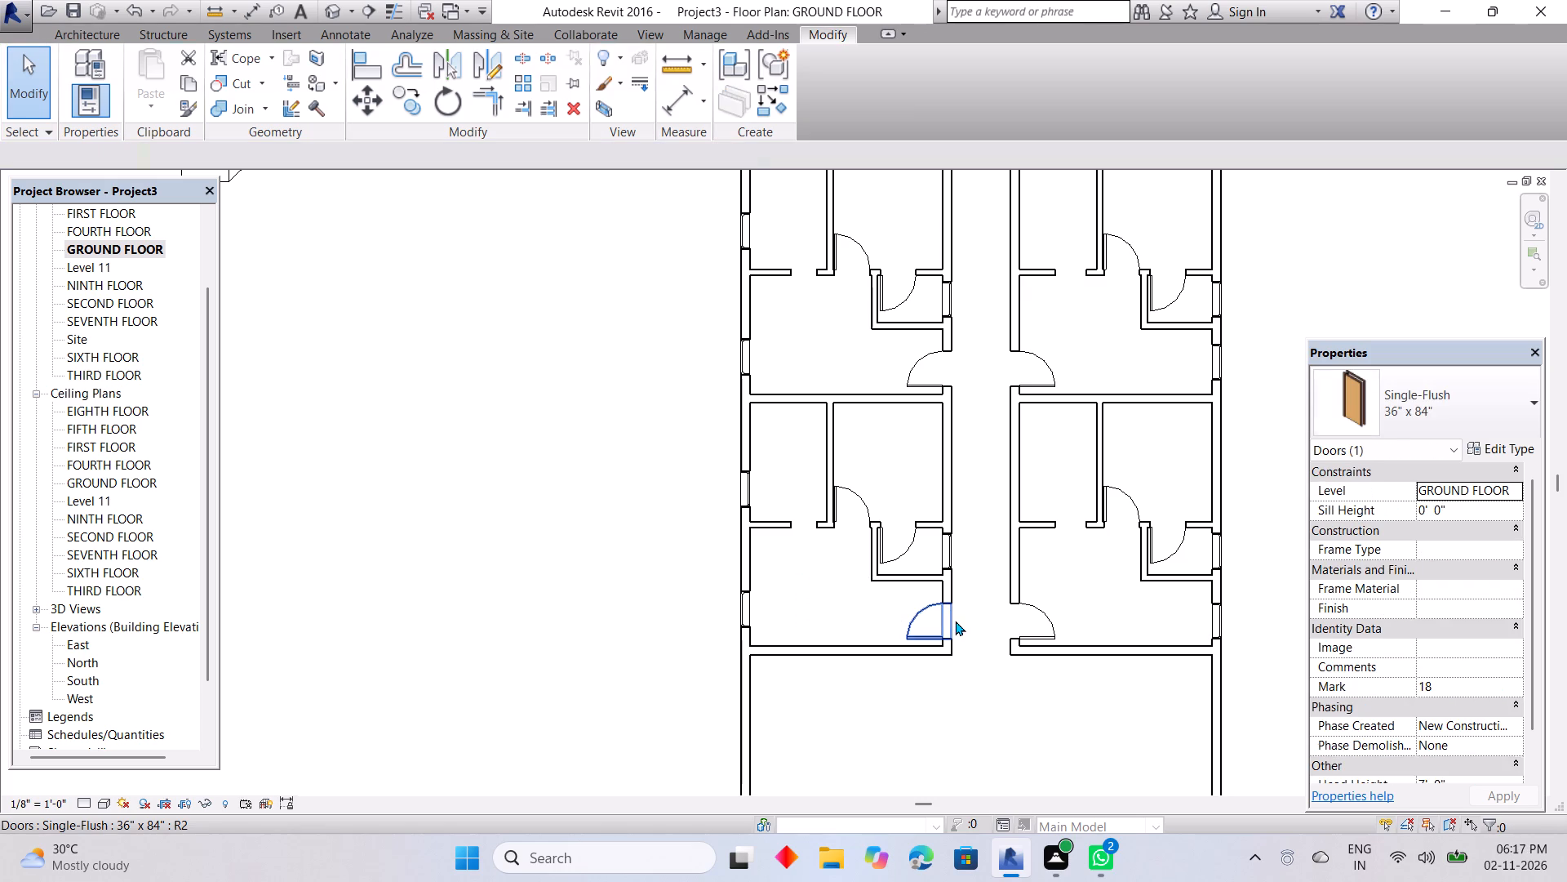
# Delete the entrance door, corridor-side window and two inner doors of the southernmost apartment on the west side of the corridor.
pyautogui.press('Delete')
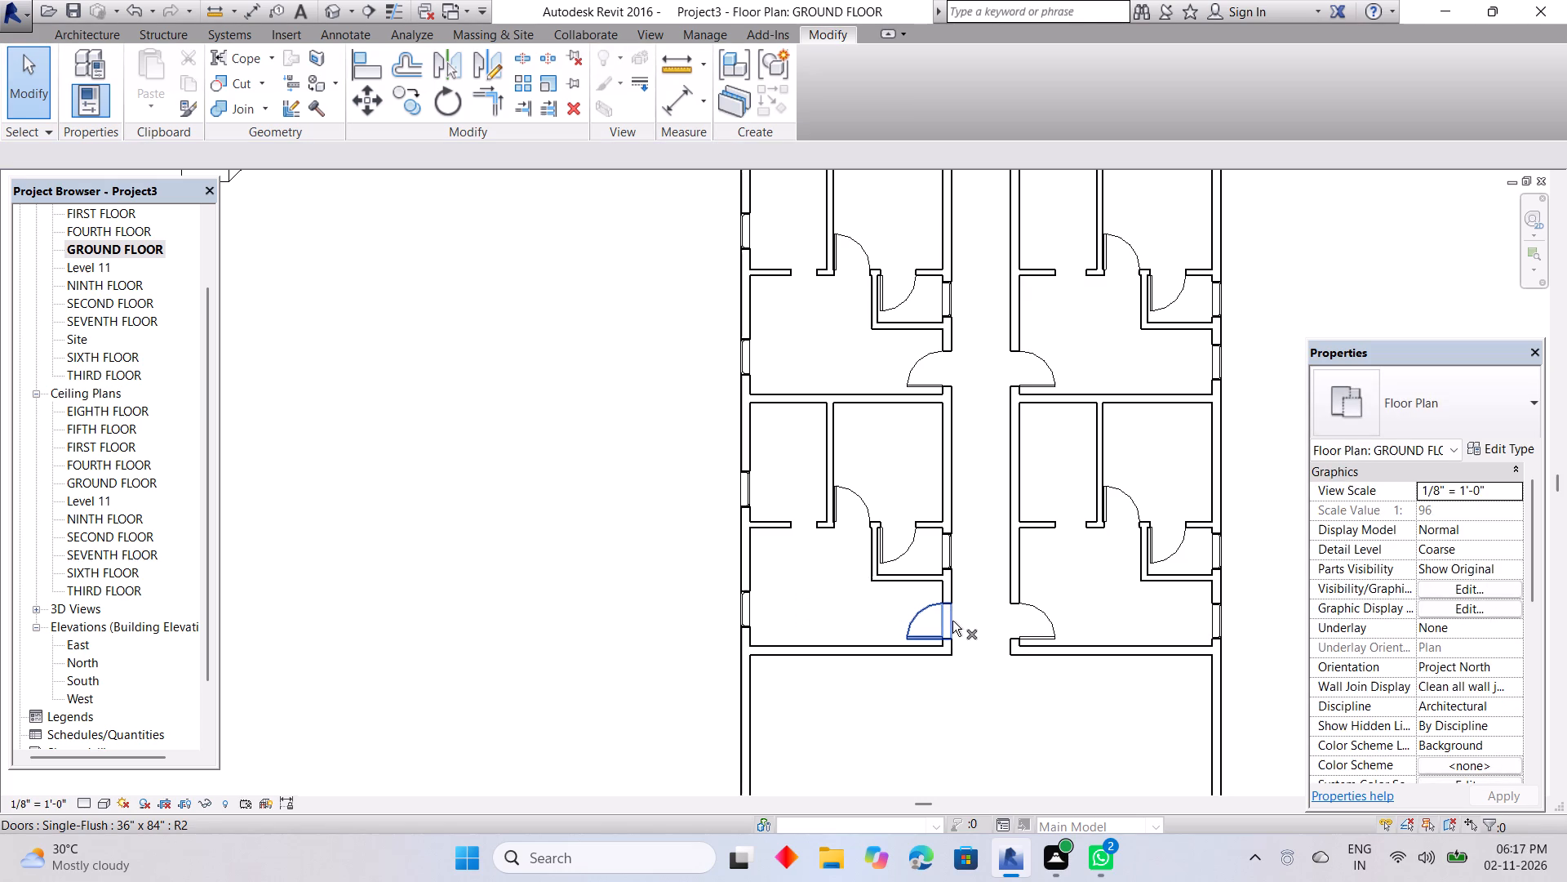
pyautogui.press('Delete')
pyautogui.click(950, 621)
pyautogui.press('Delete')
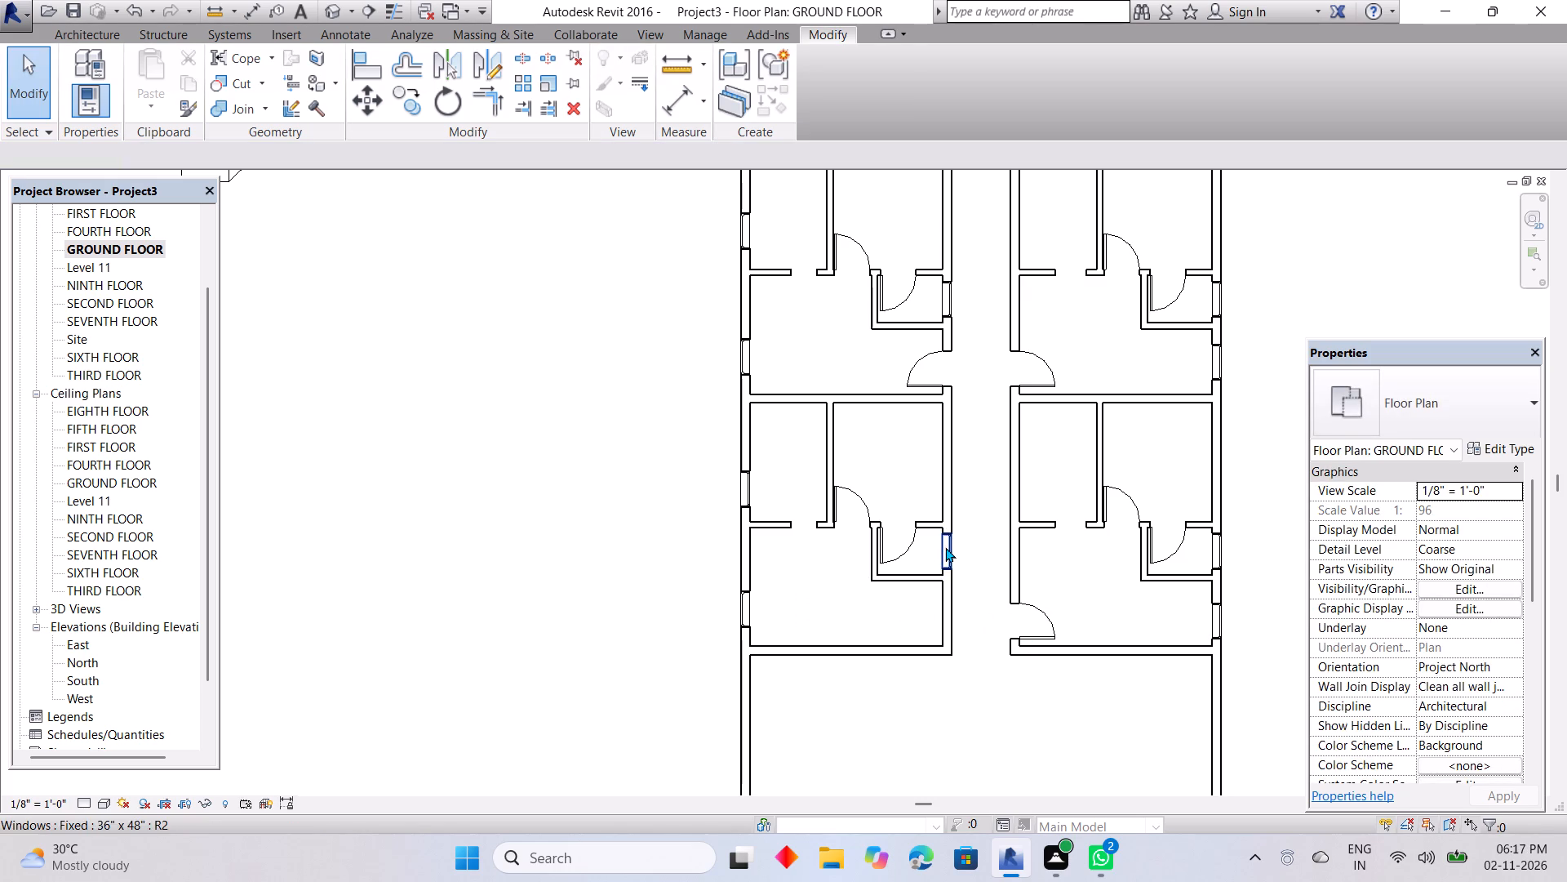
pyautogui.click(945, 547)
pyautogui.press('Delete')
pyautogui.click(898, 545)
pyautogui.press('Delete')
pyautogui.click(869, 503)
pyautogui.press('Delete')
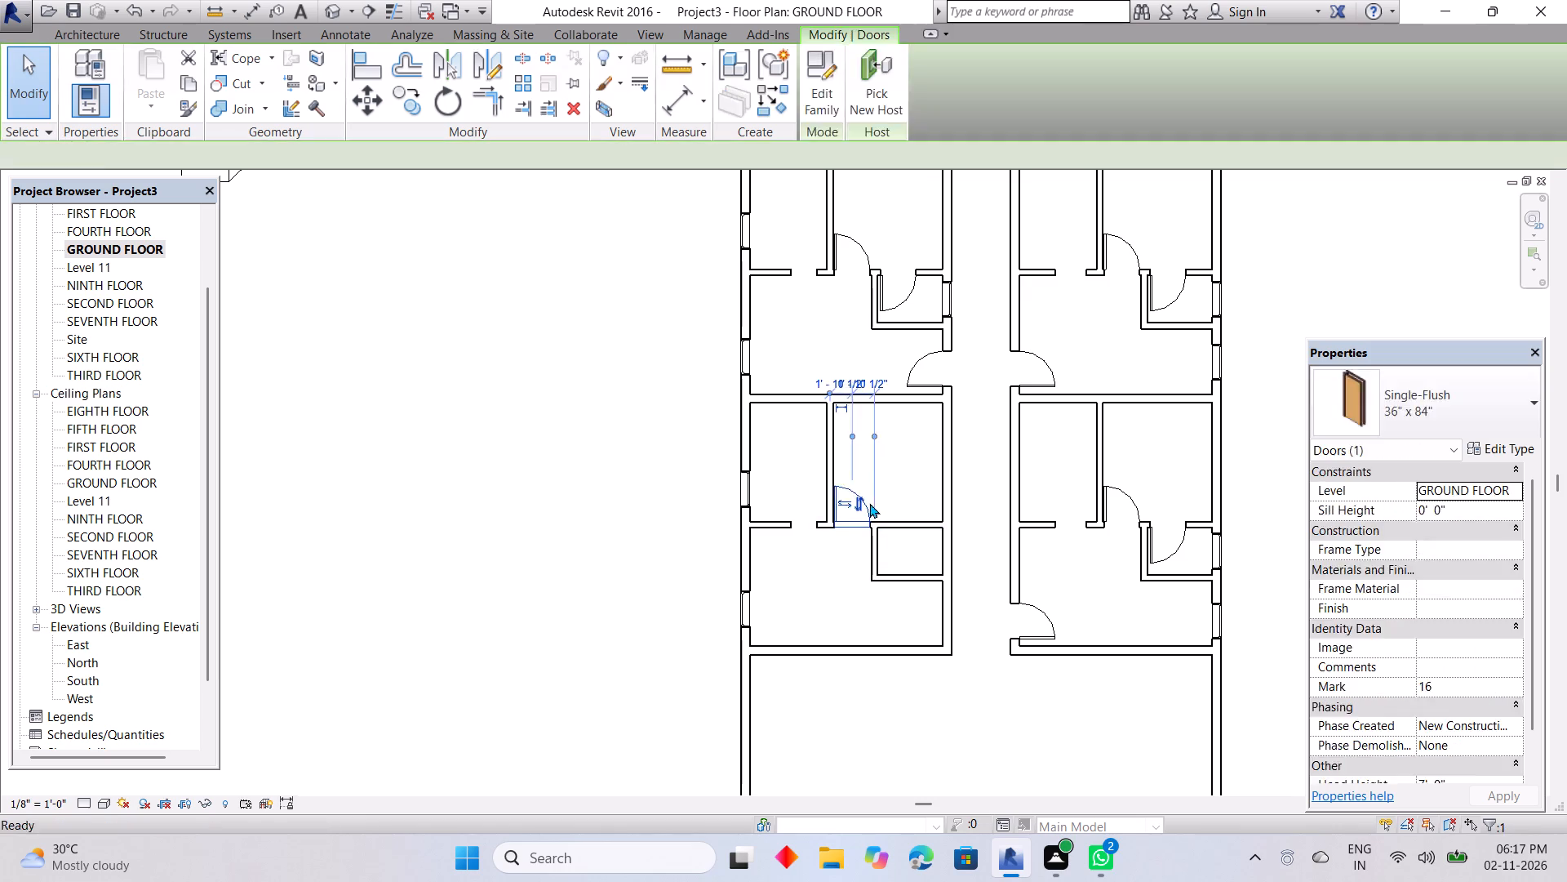
# Delete the corridor entrance doors of the second pair of apartments from the south.
pyautogui.click(939, 364)
pyautogui.press('Delete')
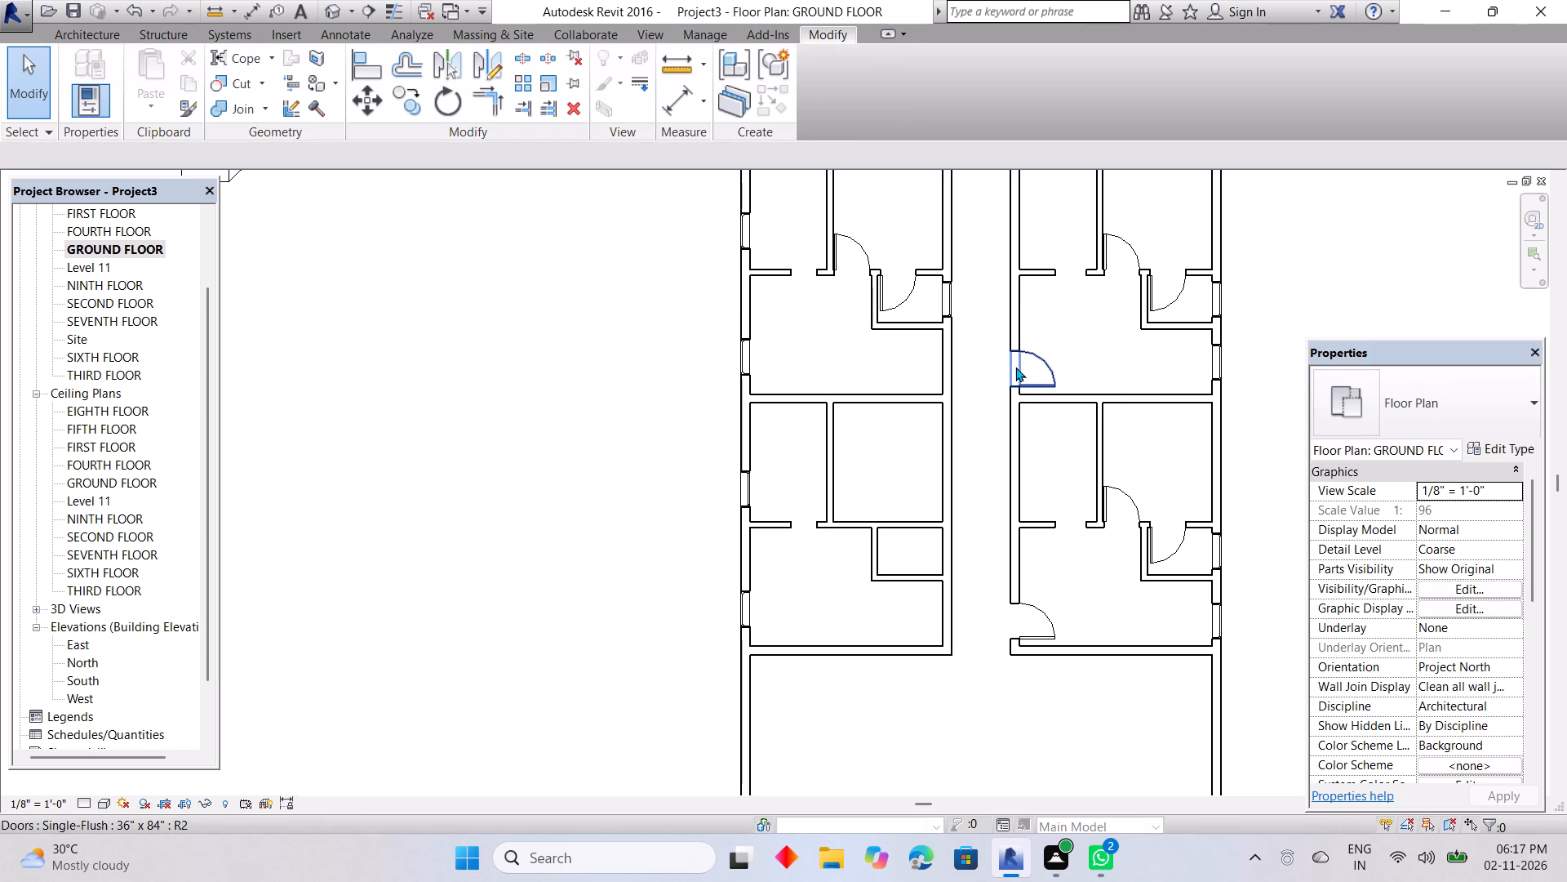
pyautogui.click(1015, 367)
pyautogui.press('Delete')
# Delete the entrance door and both inner doors of the southernmost apartment on the east side of the corridor.
pyautogui.click(1023, 599)
pyautogui.press('Delete')
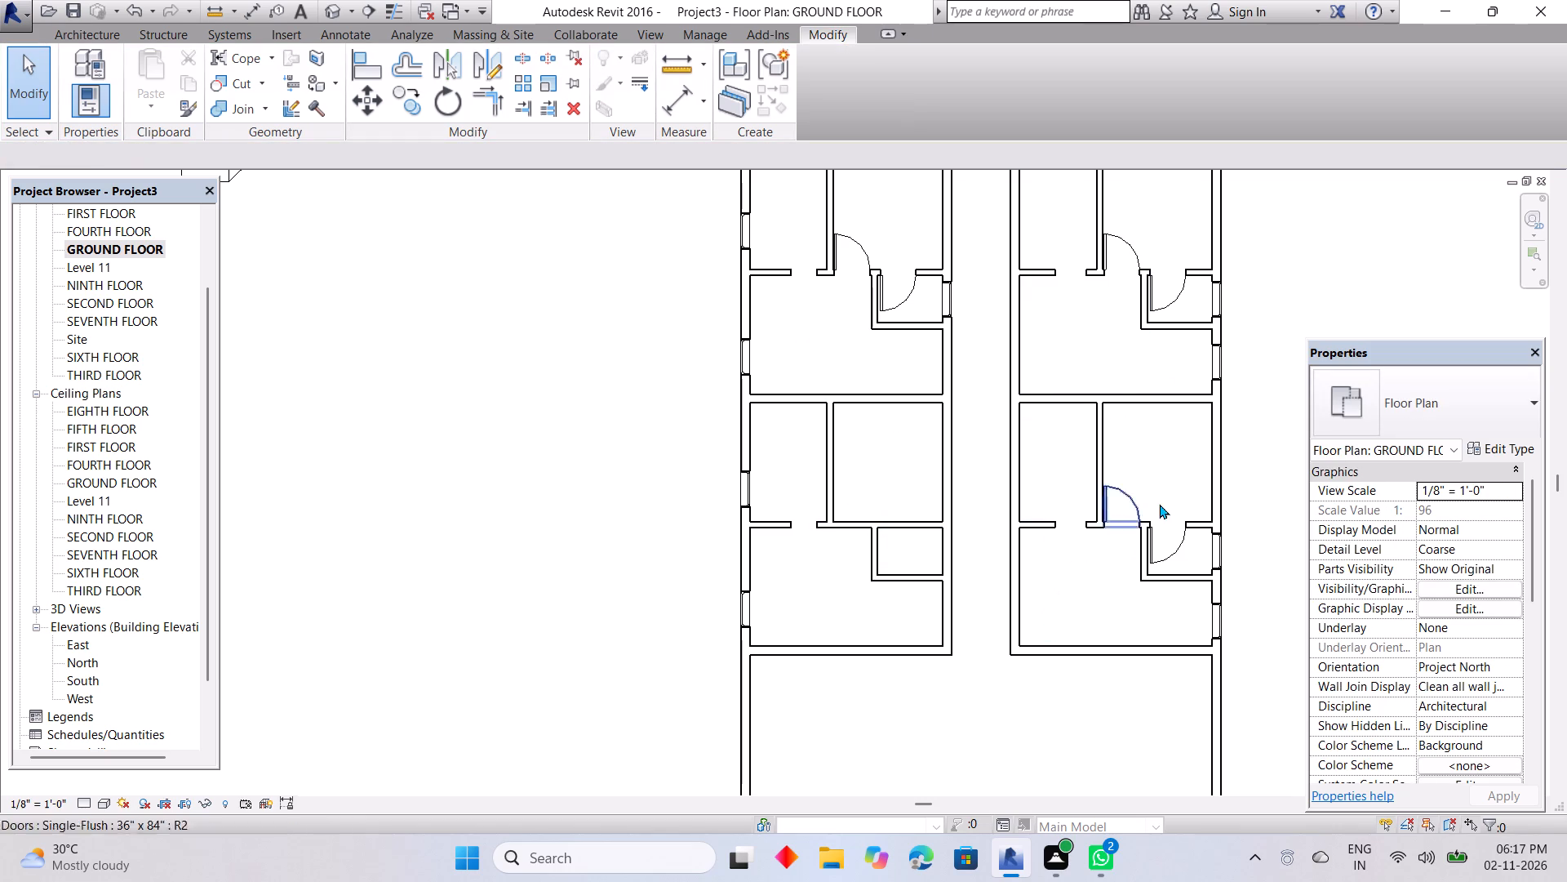
pyautogui.click(1110, 507)
pyautogui.press('Delete')
pyautogui.click(1164, 524)
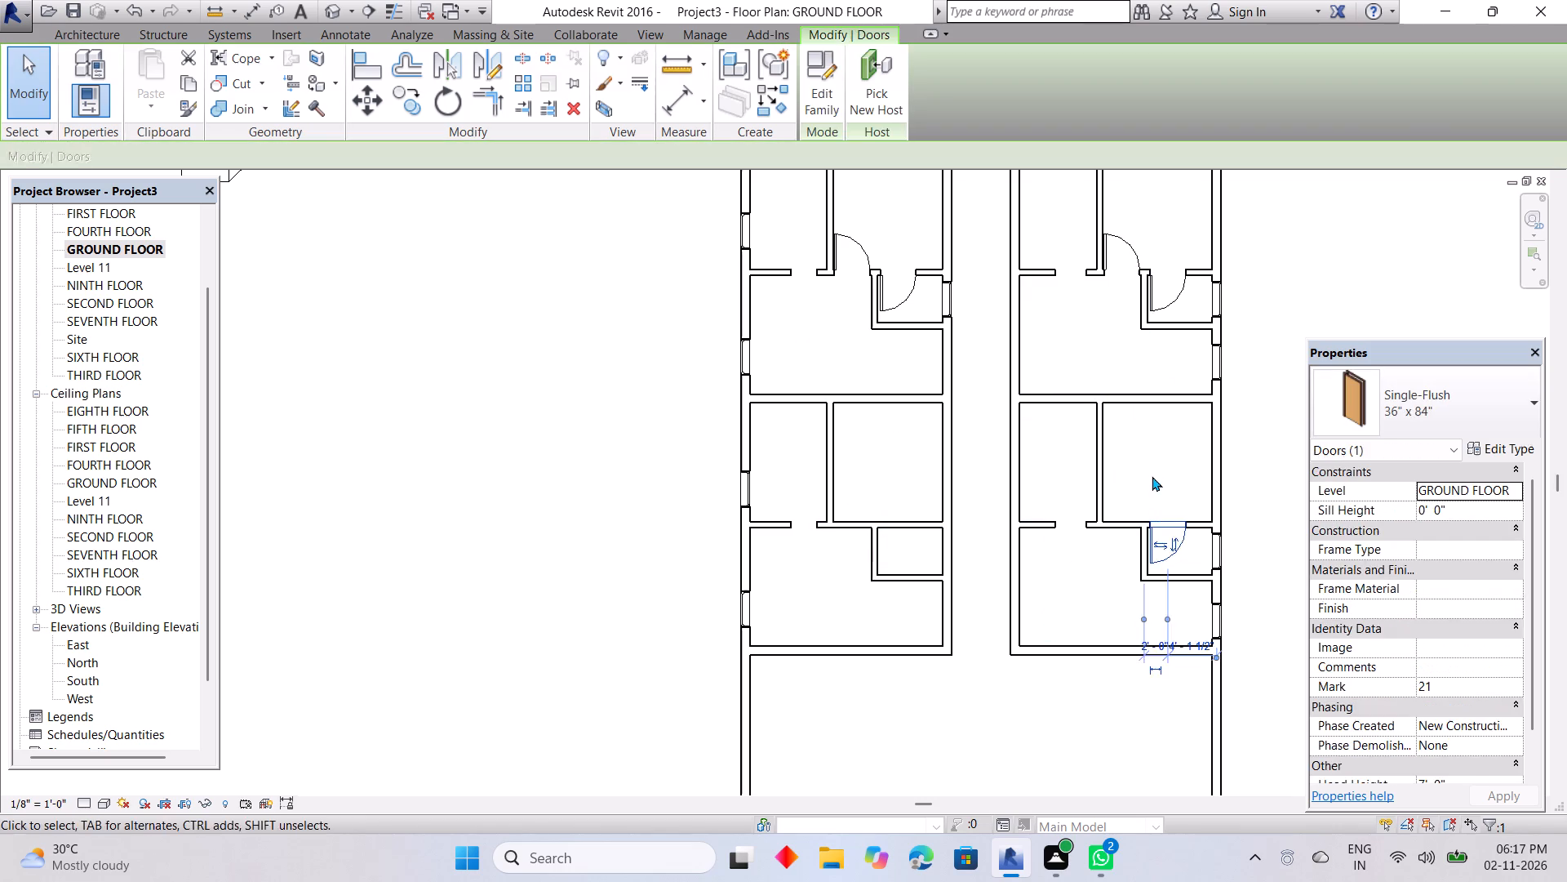
pyautogui.press('Delete')
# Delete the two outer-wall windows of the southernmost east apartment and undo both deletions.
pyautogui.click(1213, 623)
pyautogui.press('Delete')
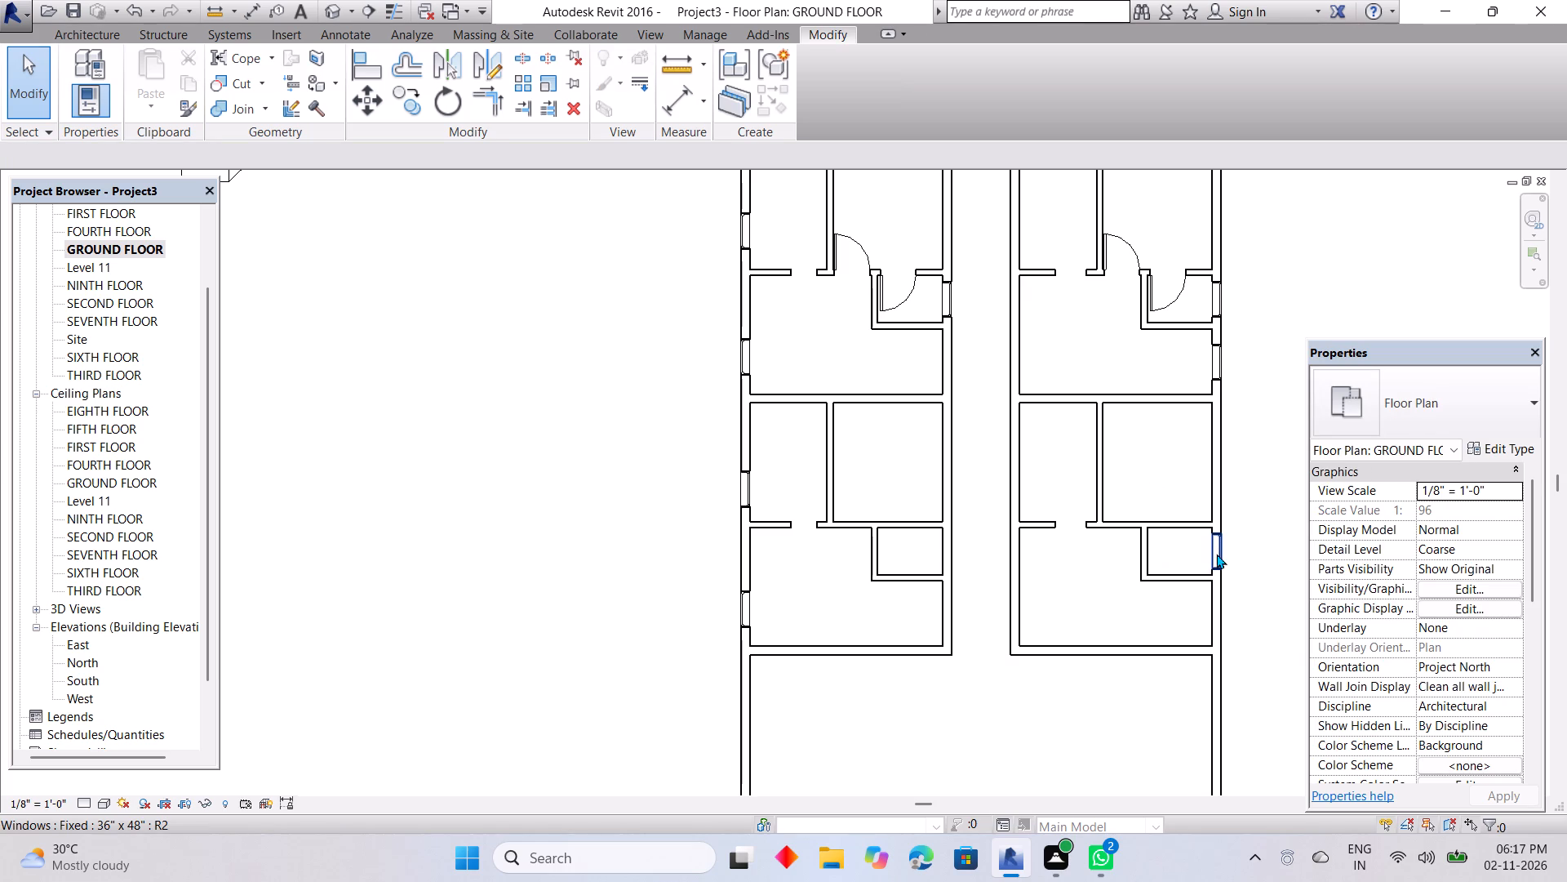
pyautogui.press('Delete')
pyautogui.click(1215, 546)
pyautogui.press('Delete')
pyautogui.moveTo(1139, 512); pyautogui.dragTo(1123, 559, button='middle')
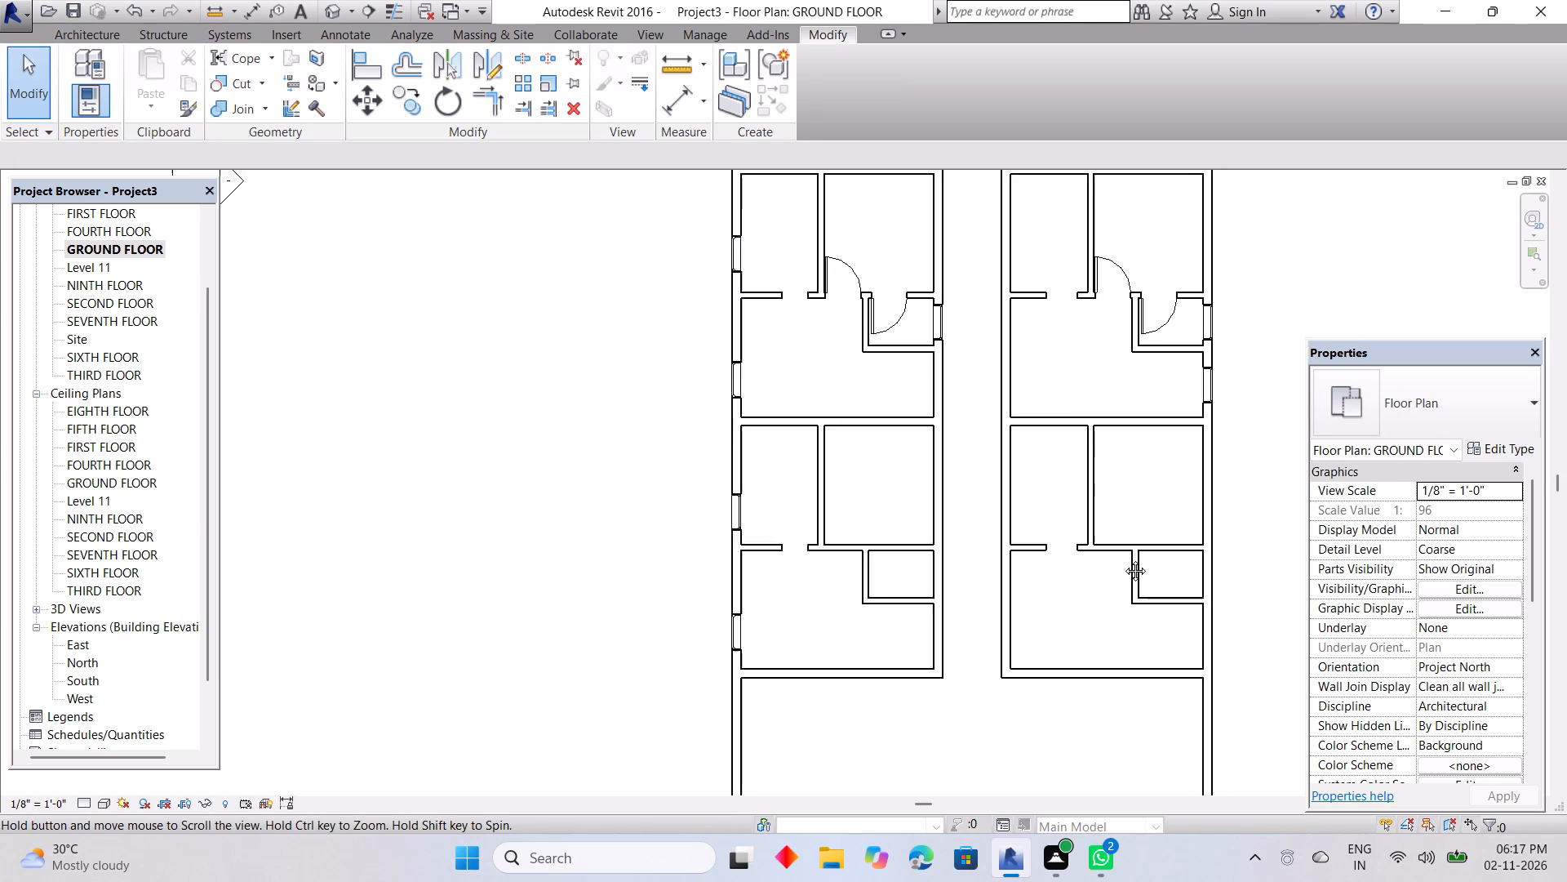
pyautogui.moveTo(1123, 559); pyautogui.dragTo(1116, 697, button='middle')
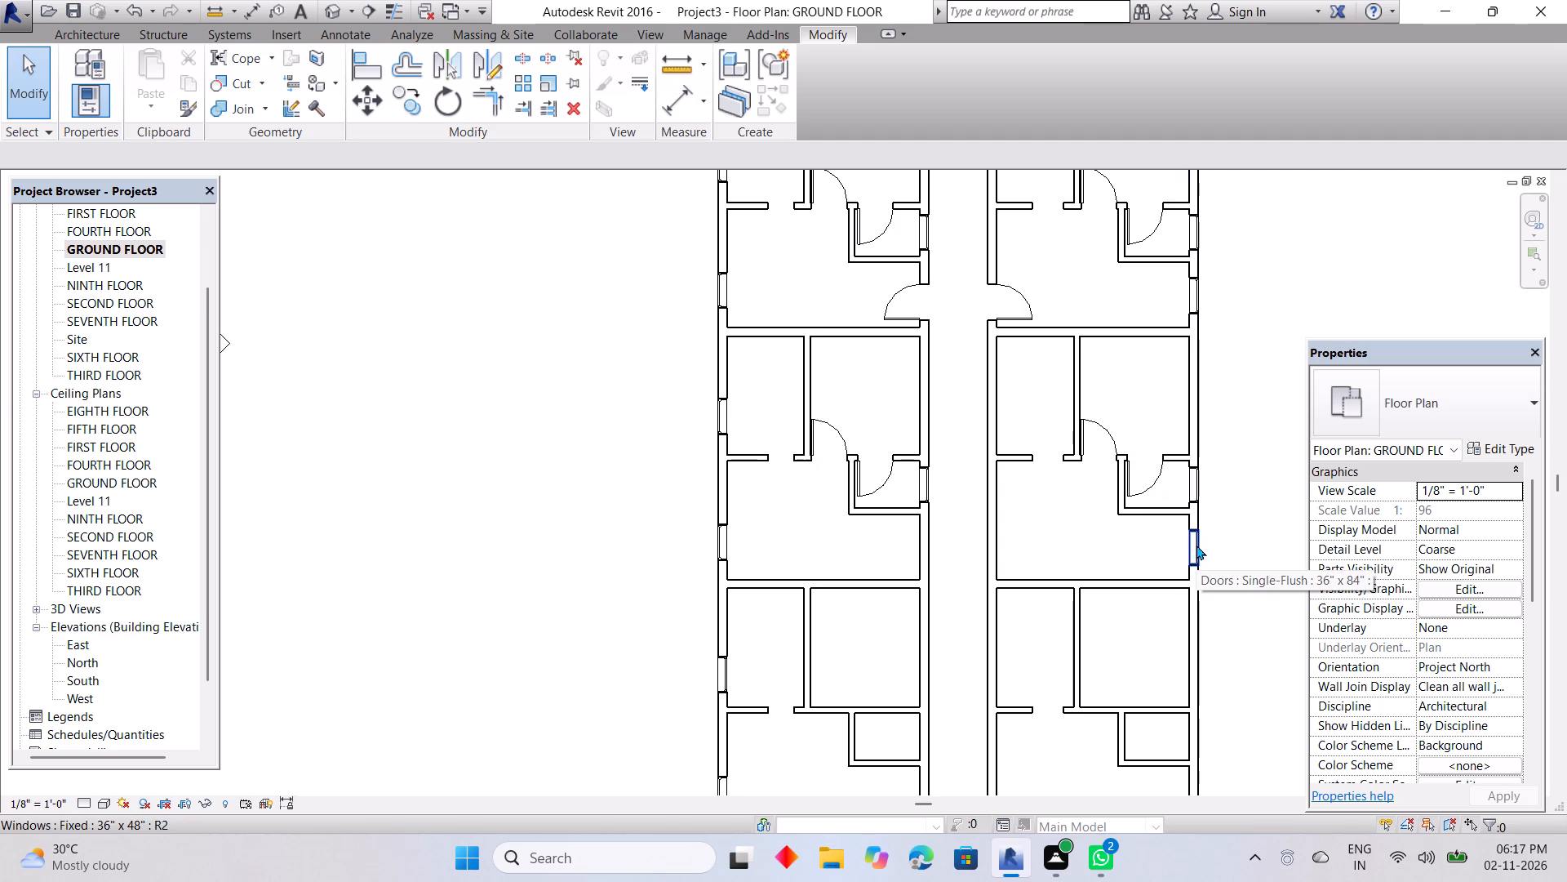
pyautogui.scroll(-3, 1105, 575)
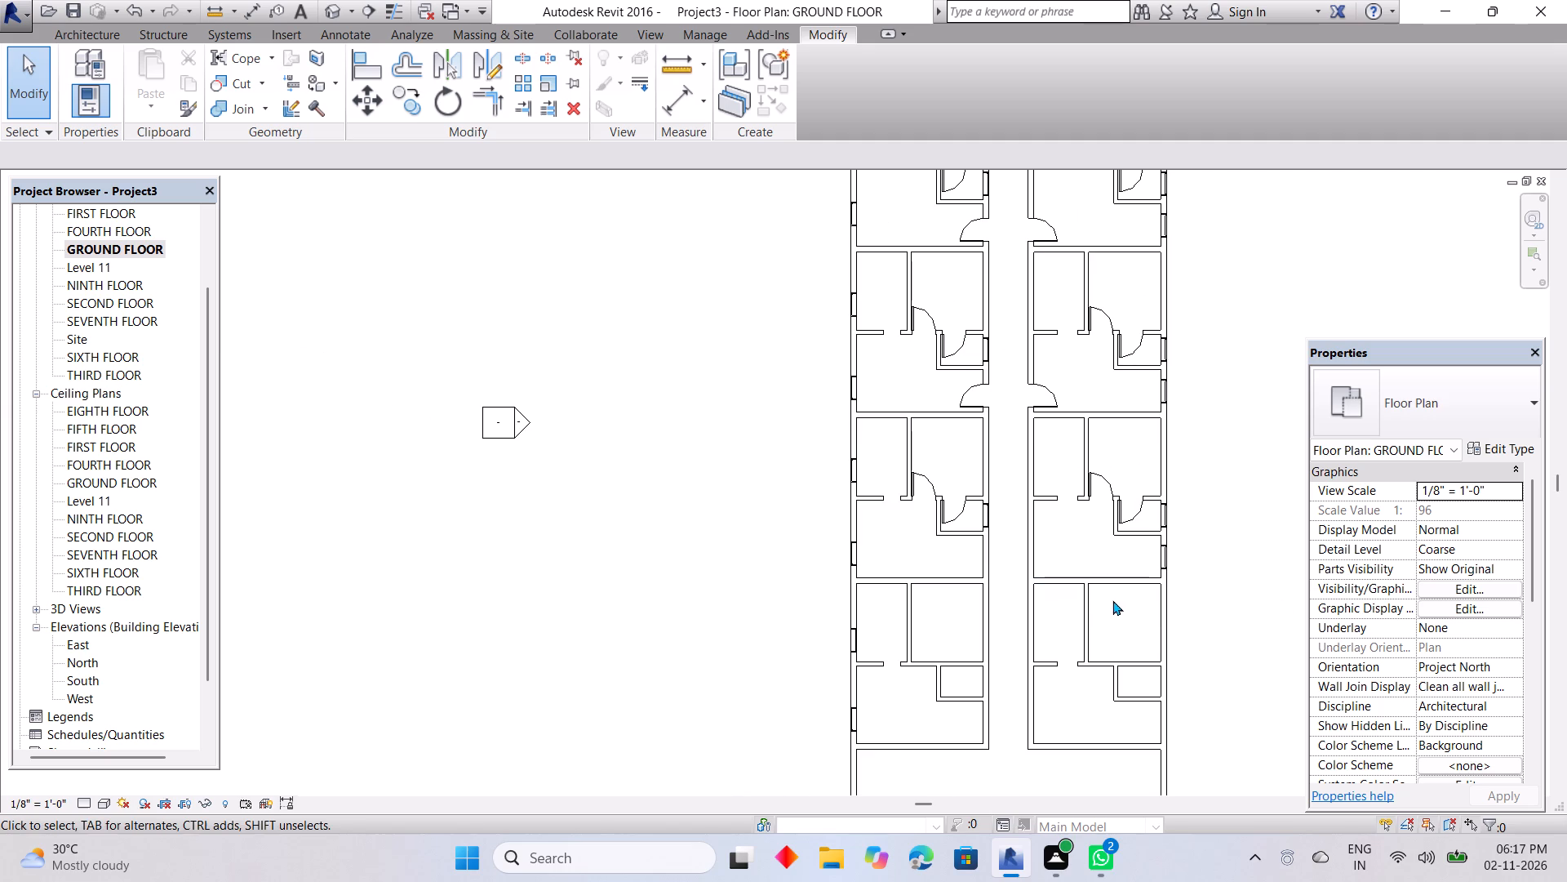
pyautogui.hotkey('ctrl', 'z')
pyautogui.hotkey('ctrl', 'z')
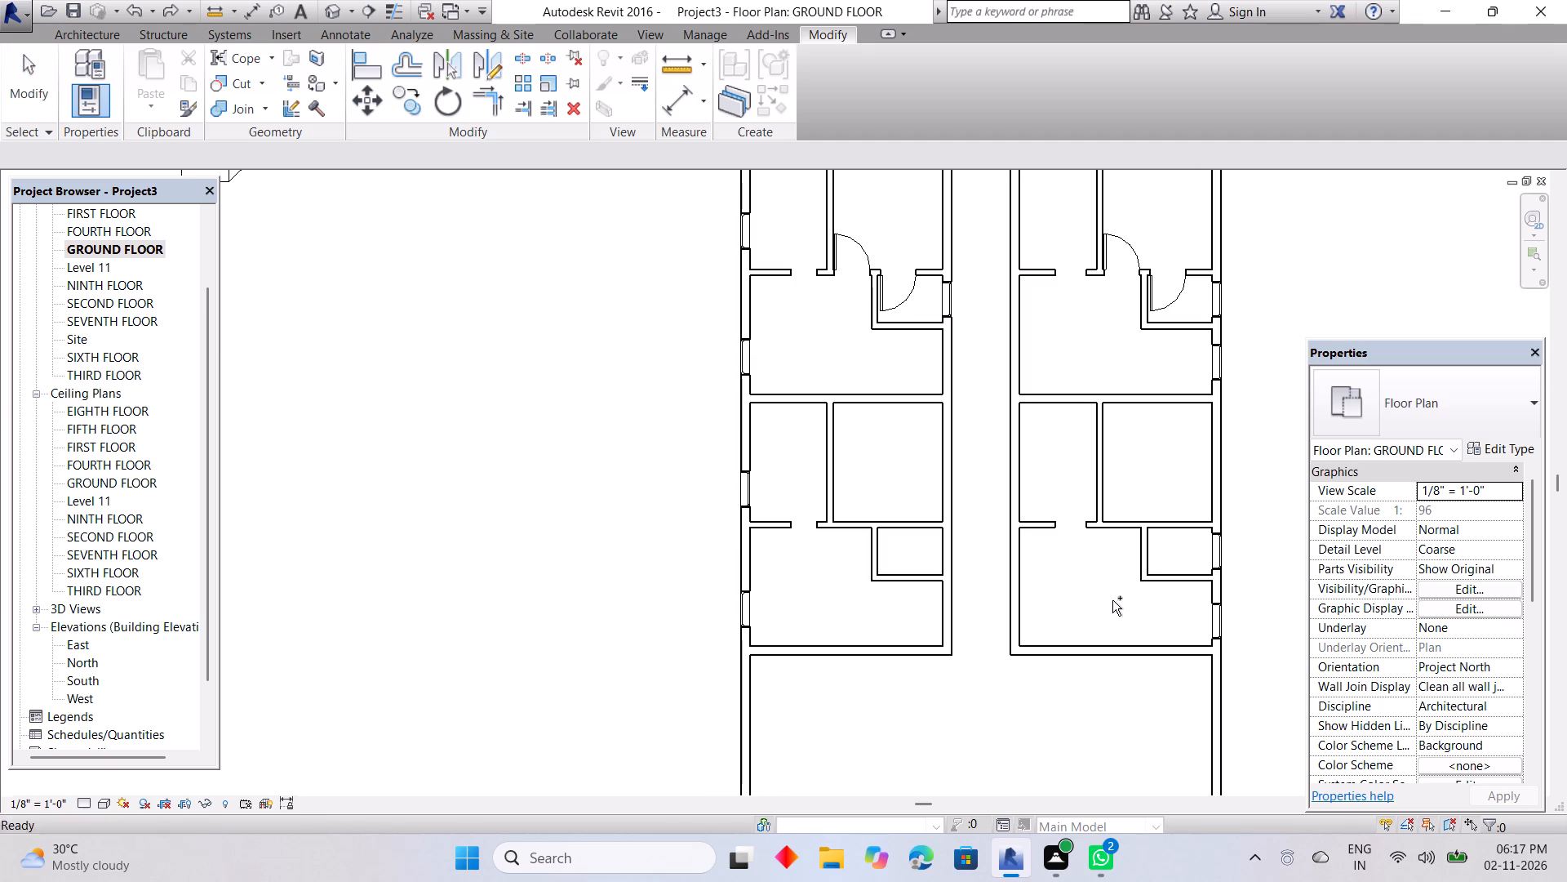
# Delete the inner doors of the second pair of apartments from the south and the corridor-side window of the west one.
pyautogui.moveTo(1123, 546); pyautogui.dragTo(1100, 677, button='middle')
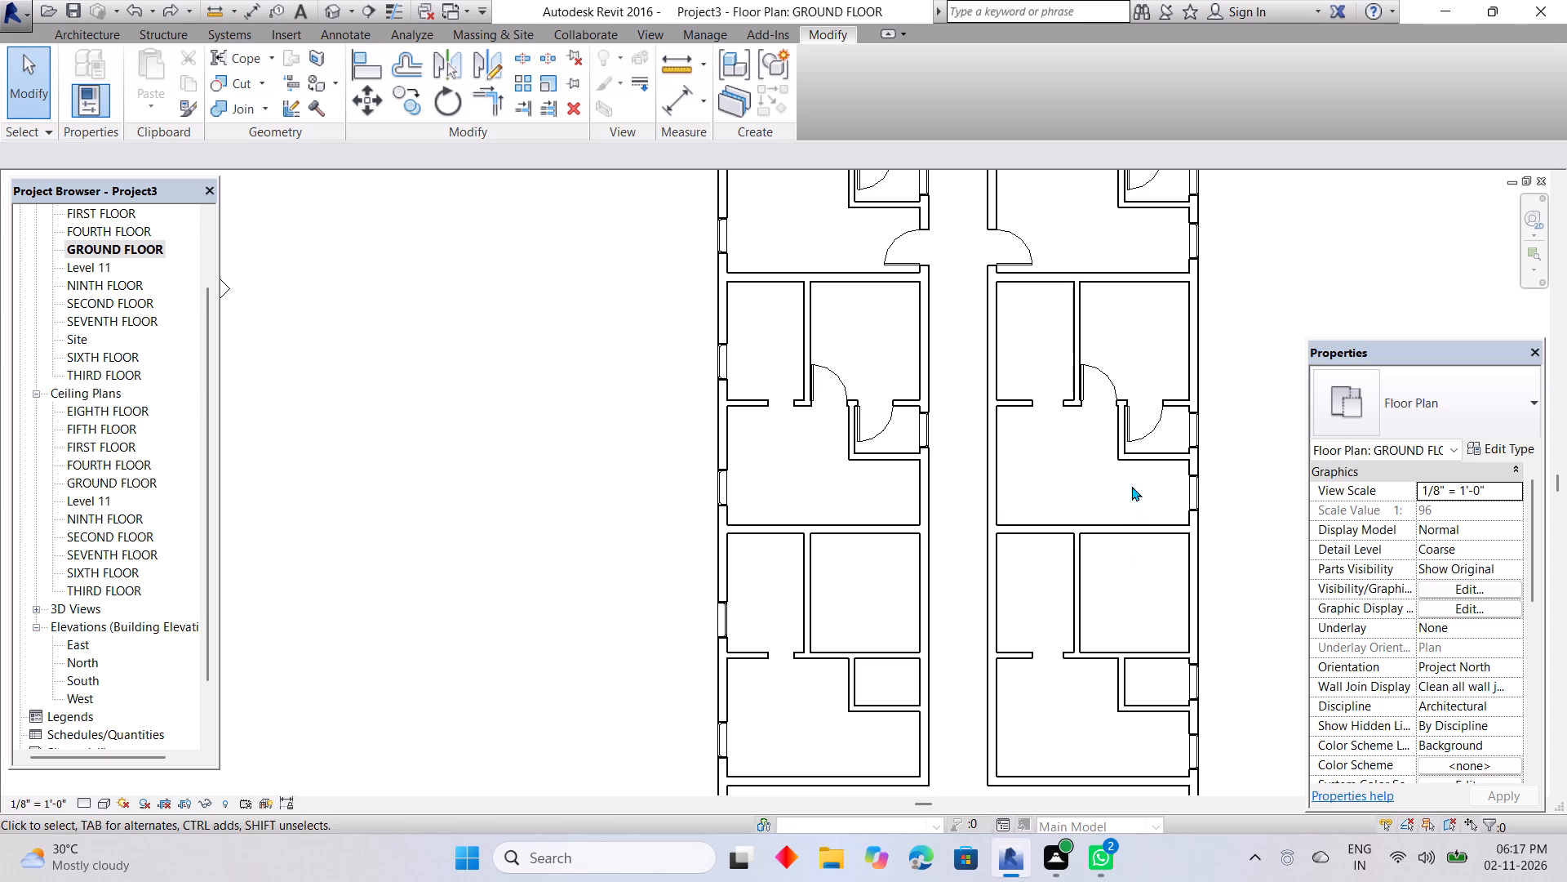
pyautogui.click(1141, 399)
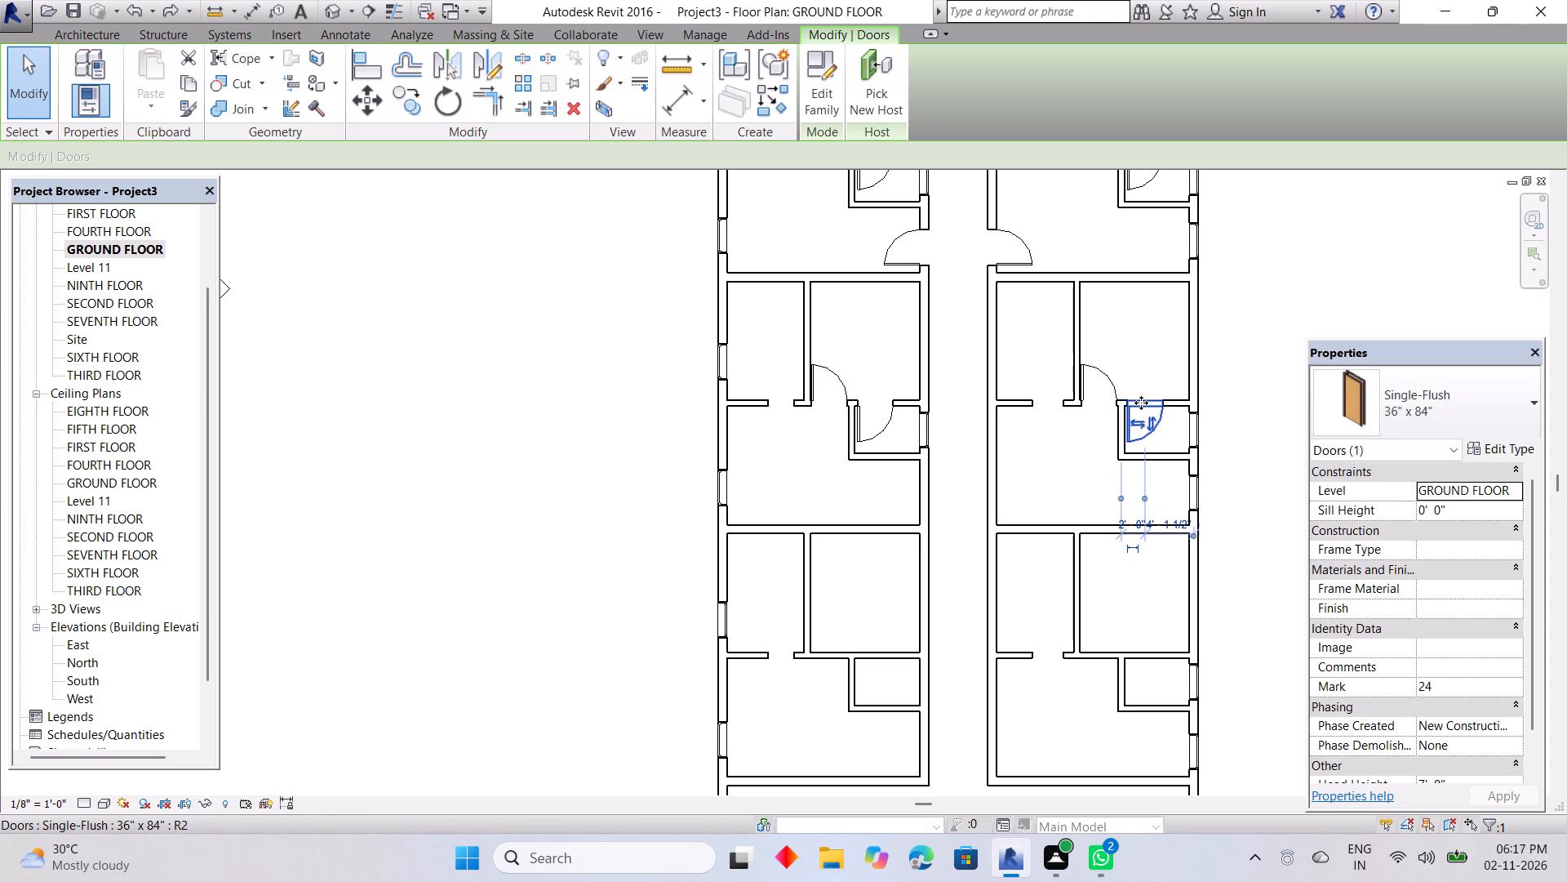
pyautogui.press('Delete')
pyautogui.click(1115, 389)
pyautogui.press('Delete')
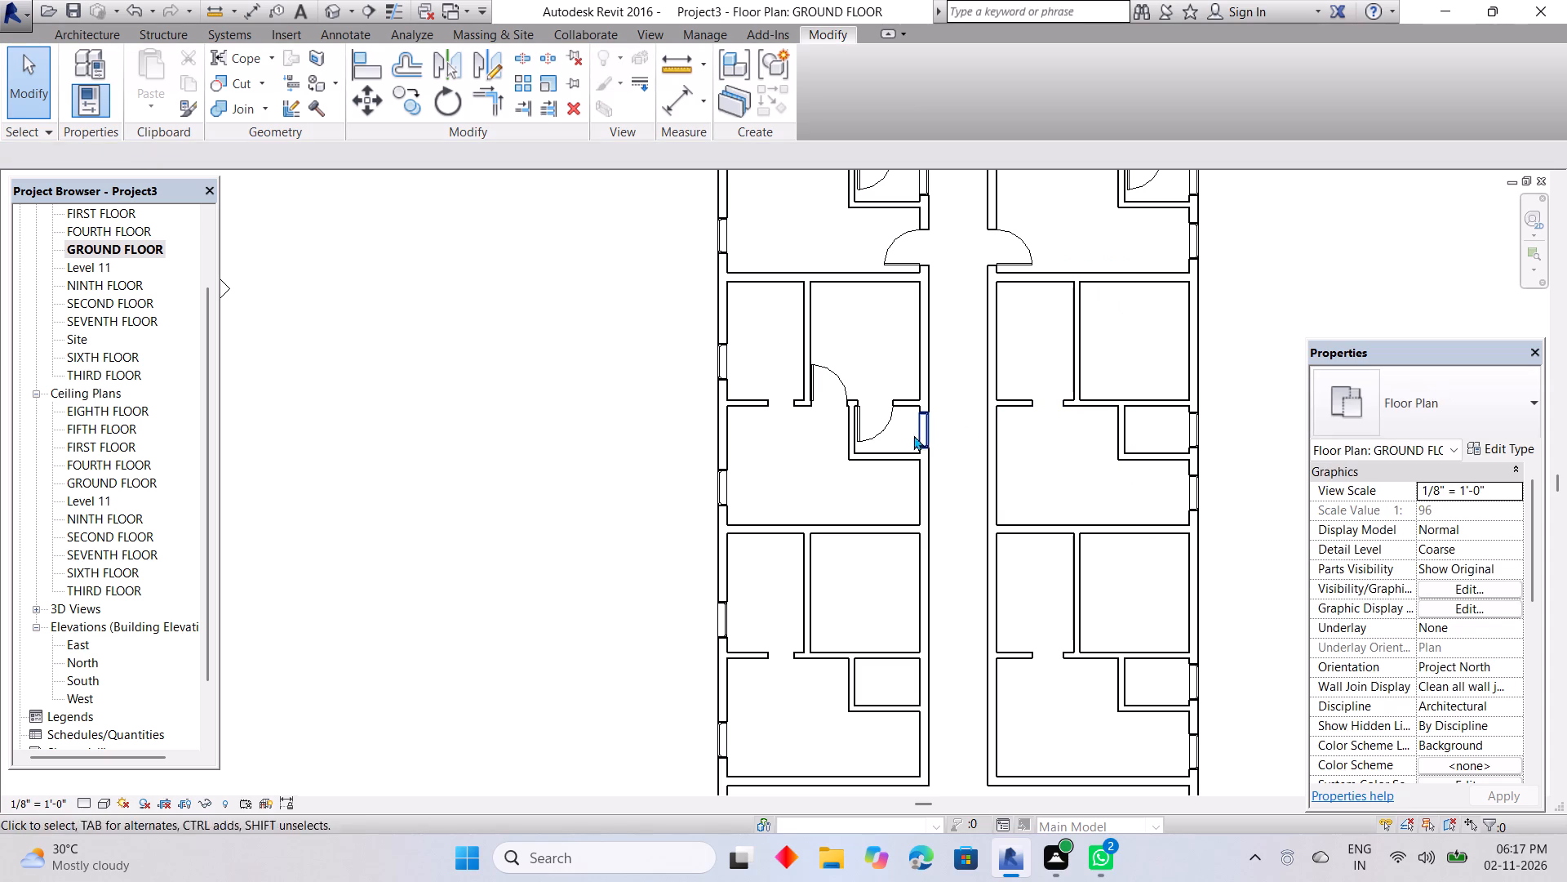
pyautogui.click(918, 428)
pyautogui.press('Delete')
pyautogui.click(893, 408)
pyautogui.press('Delete')
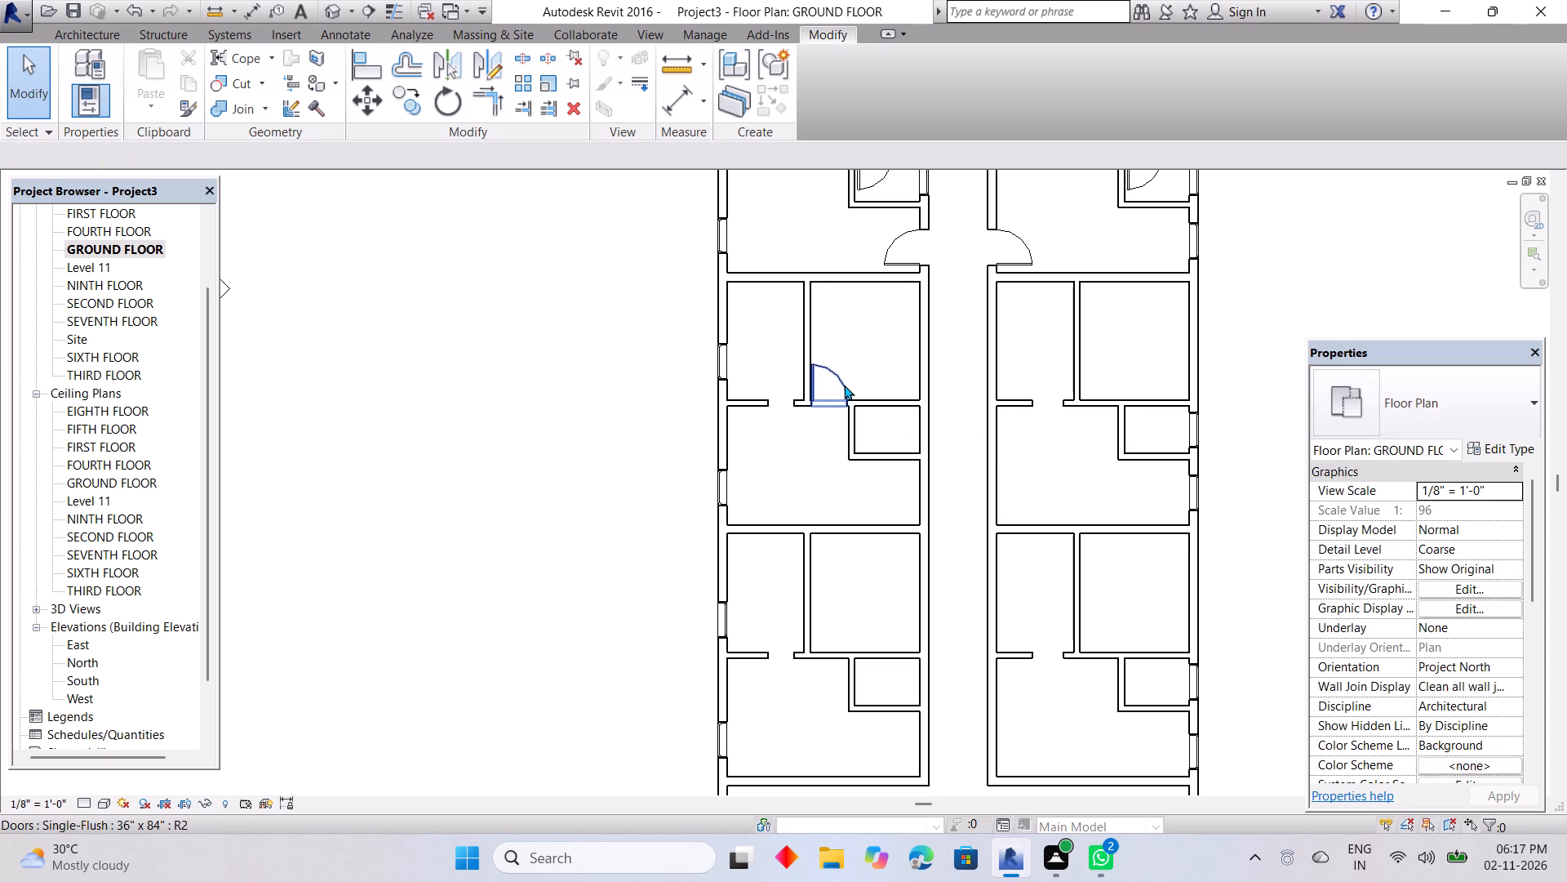
pyautogui.click(846, 385)
pyautogui.press('Delete')
# Delete the corridor entrance doors of the third pair of apartments from the south.
pyautogui.click(926, 249)
pyautogui.press('Delete')
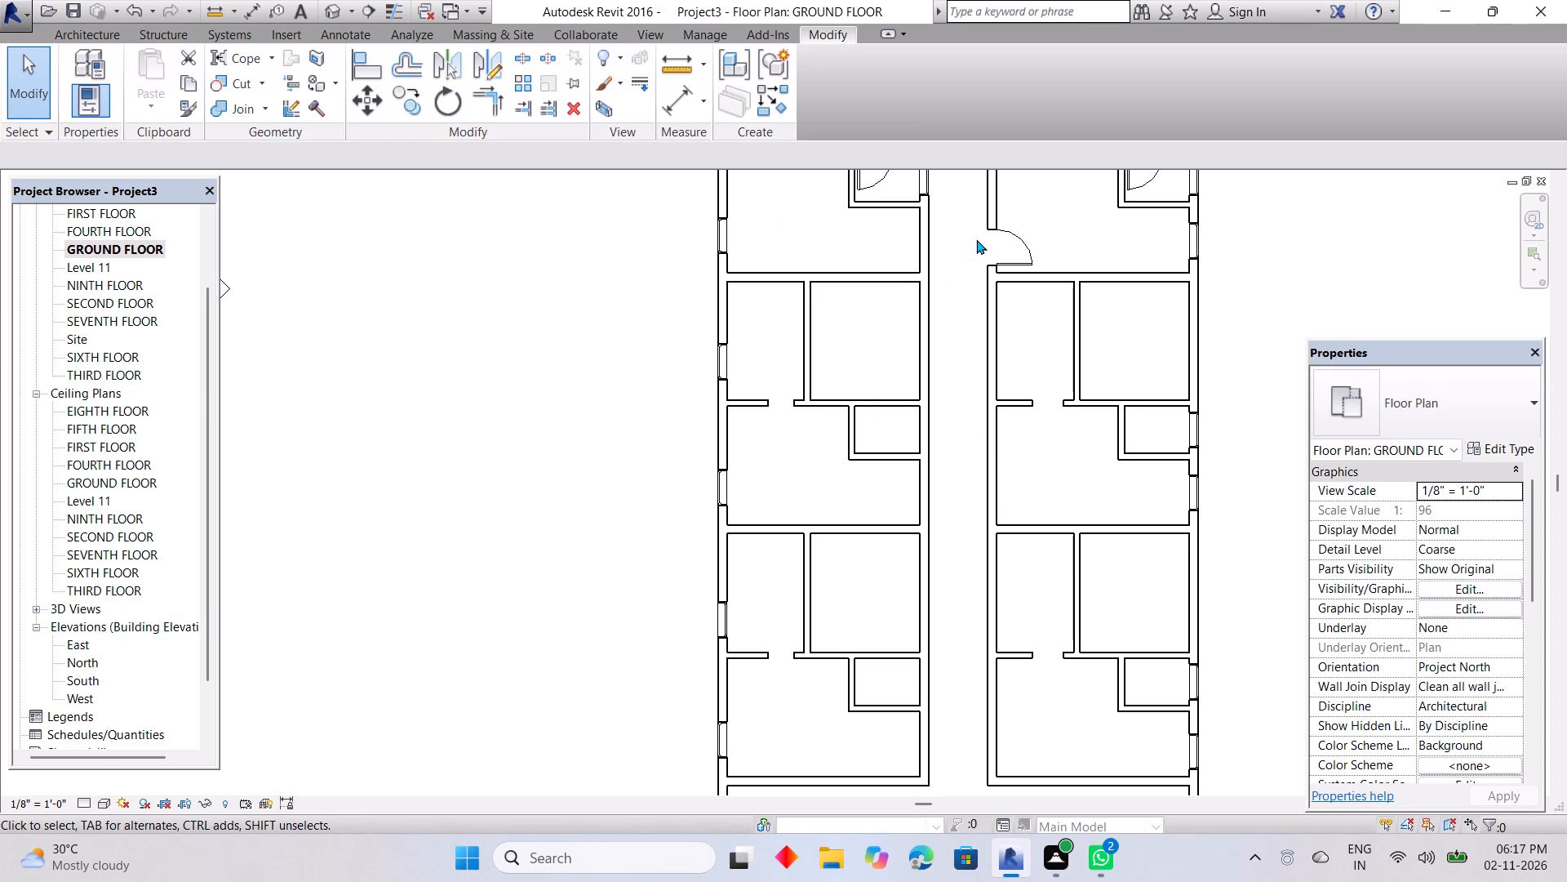
pyautogui.click(982, 240)
pyautogui.press('Delete')
# Delete the corridor-side window and two inner doors of the third west apartment from the south.
pyautogui.moveTo(973, 255); pyautogui.dragTo(965, 563, button='middle')
pyautogui.scroll(-1, 966, 305)
pyautogui.click(926, 492)
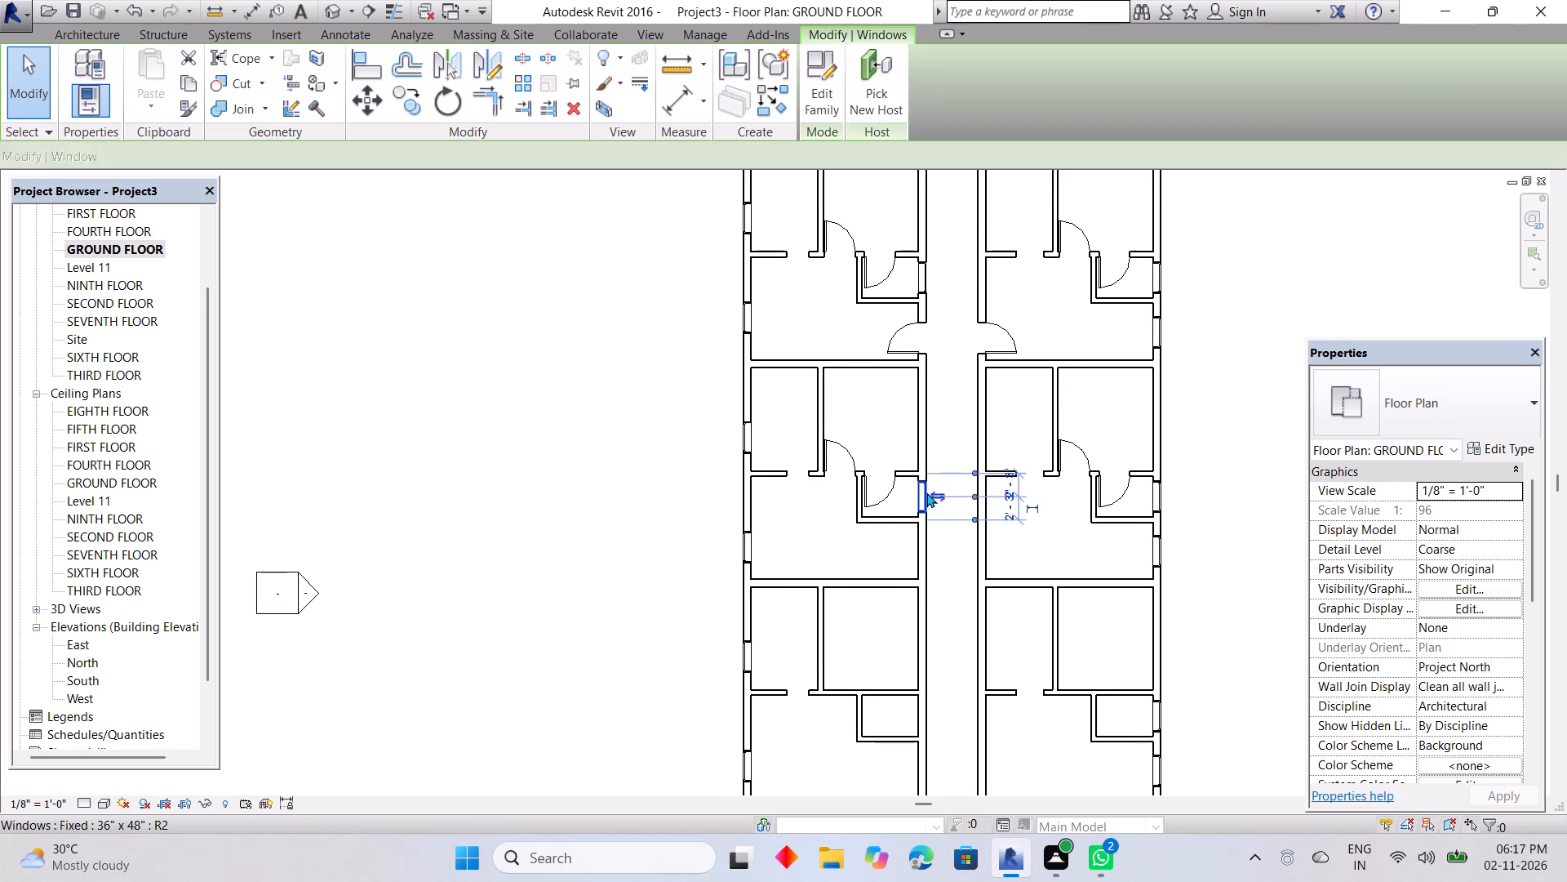
pyautogui.press('Delete')
pyautogui.click(892, 474)
pyautogui.press('Delete')
pyautogui.click(857, 465)
pyautogui.press('Delete')
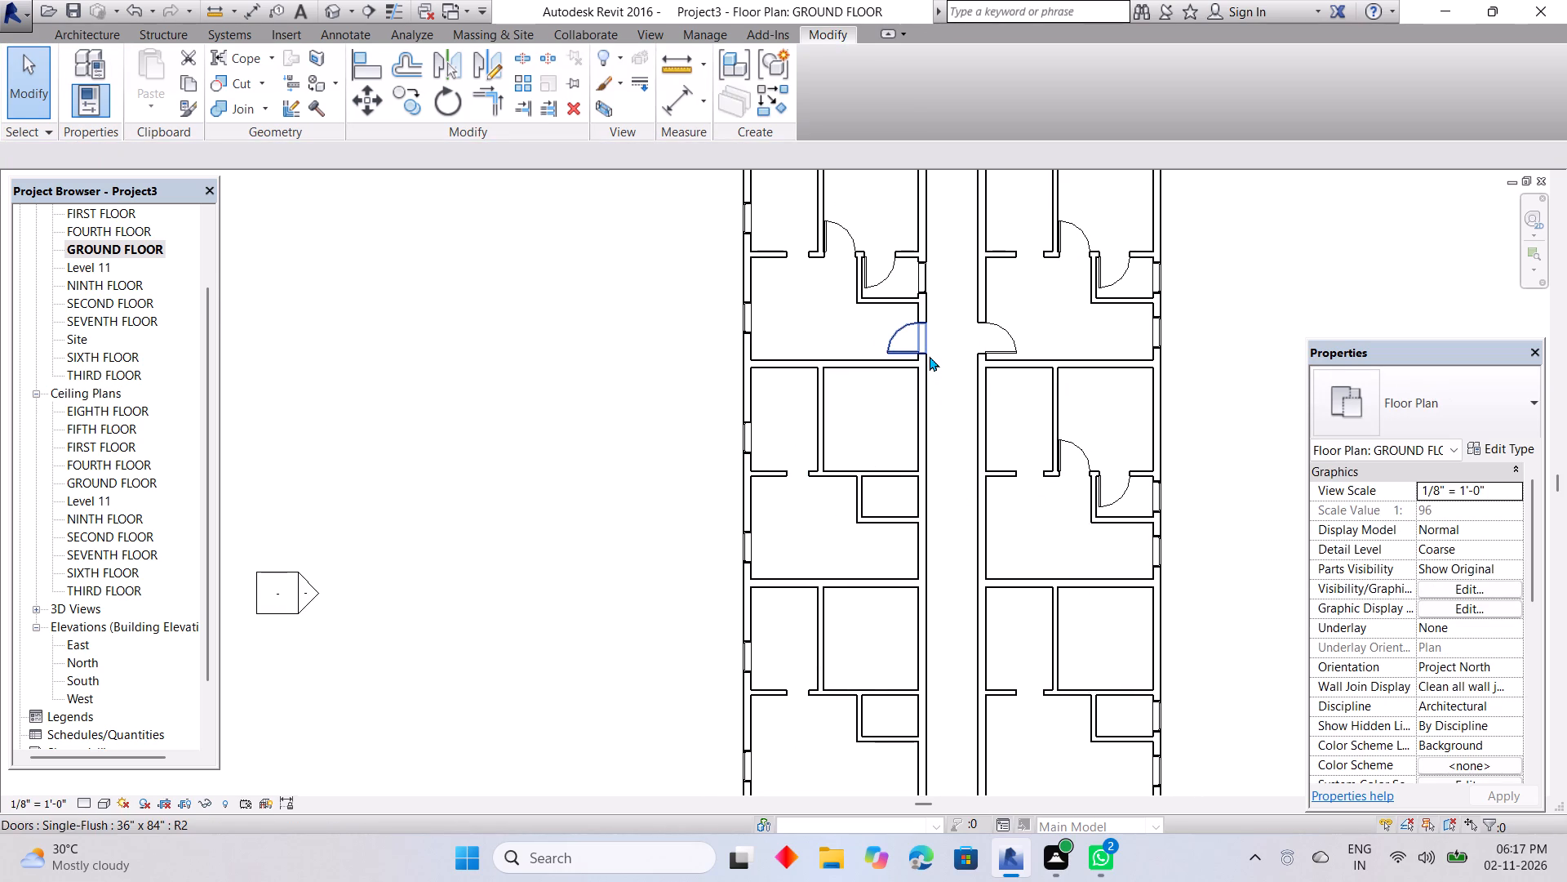
# Delete the corridor entrance doors of the northernmost pair of apartments.
pyautogui.press('Delete')
pyautogui.click(929, 351)
pyautogui.press('Delete')
pyautogui.click(976, 335)
pyautogui.press('Delete')
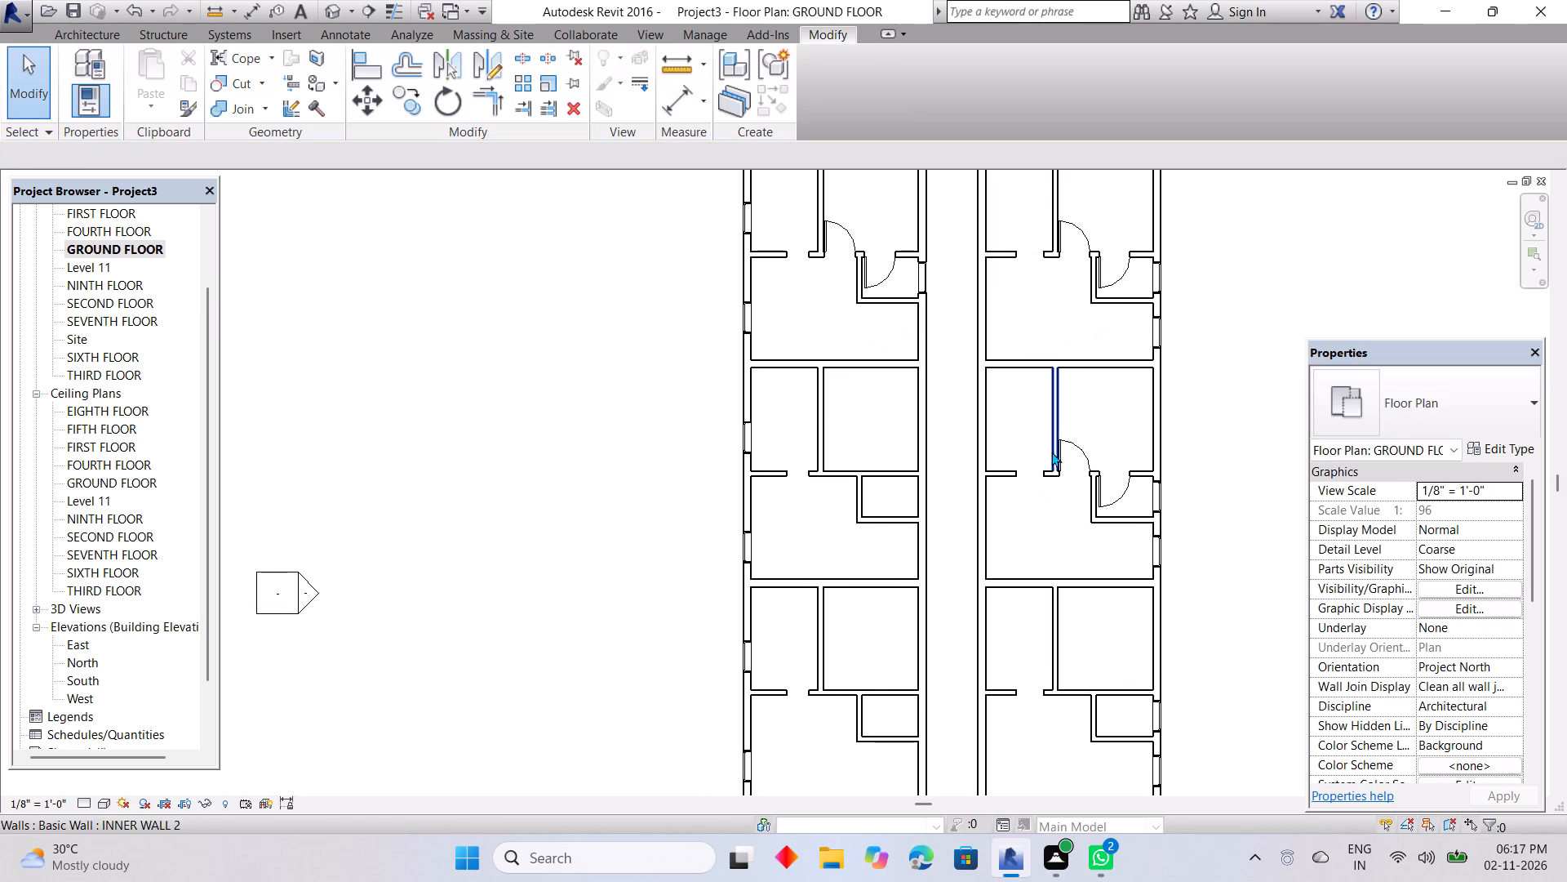
# Delete the two inner doors in each of the two northern apartments on the east side of the corridor.
pyautogui.click(1069, 464)
pyautogui.press('Delete')
pyautogui.click(1112, 480)
pyautogui.press('Delete')
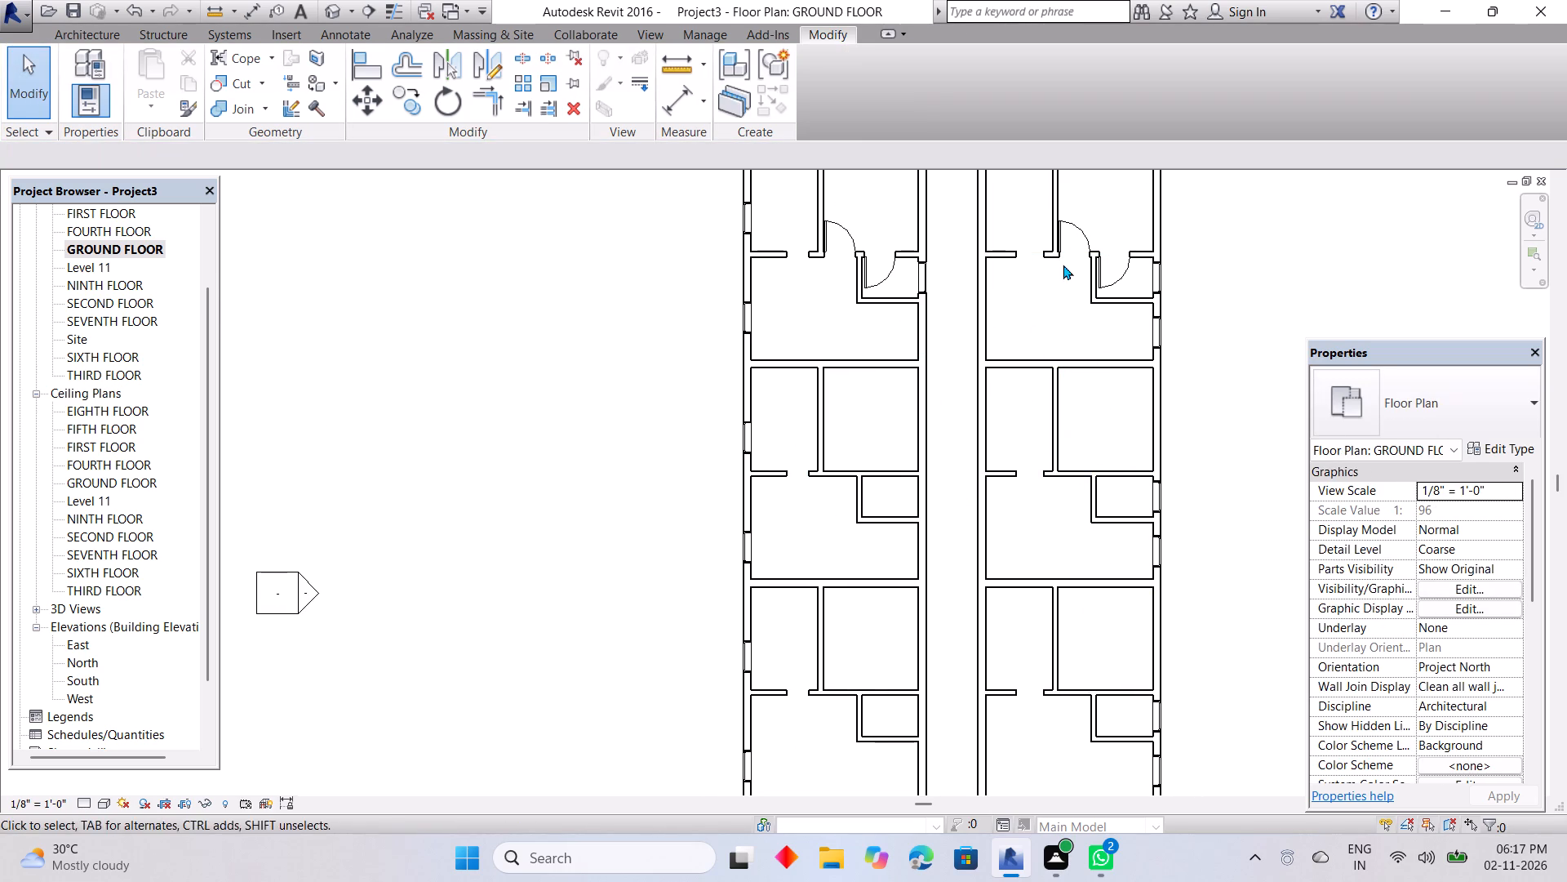
pyautogui.click(1063, 248)
pyautogui.press('Delete')
pyautogui.click(1119, 256)
pyautogui.press('Delete')
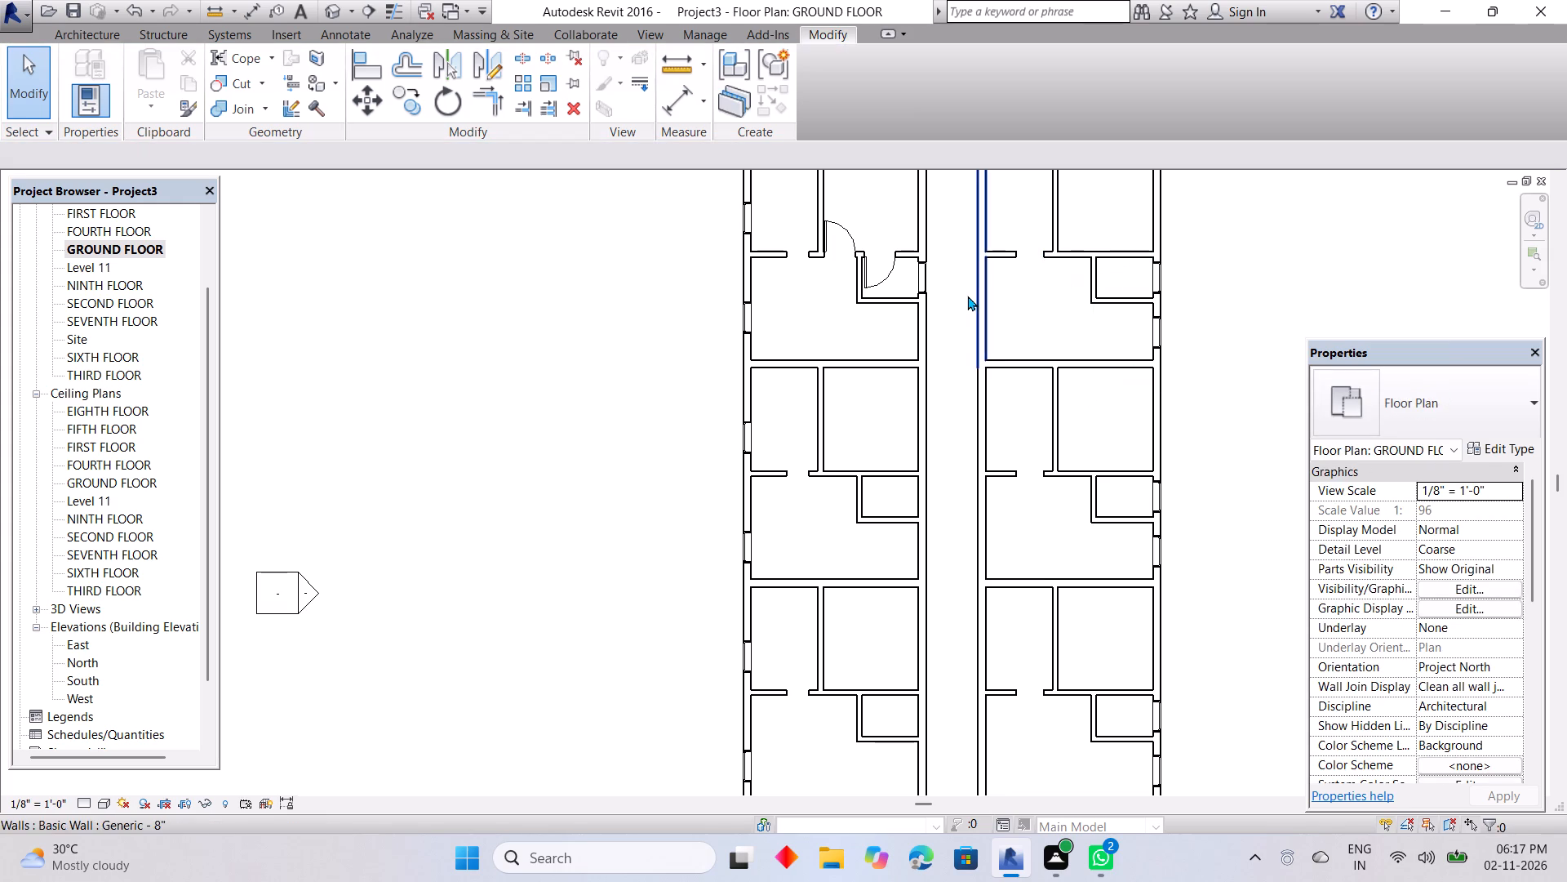
# Delete the two inner doors and the corridor-side window of the northernmost west apartment.
pyautogui.click(874, 252)
pyautogui.press('Delete')
pyautogui.click(850, 248)
pyautogui.press('Delete')
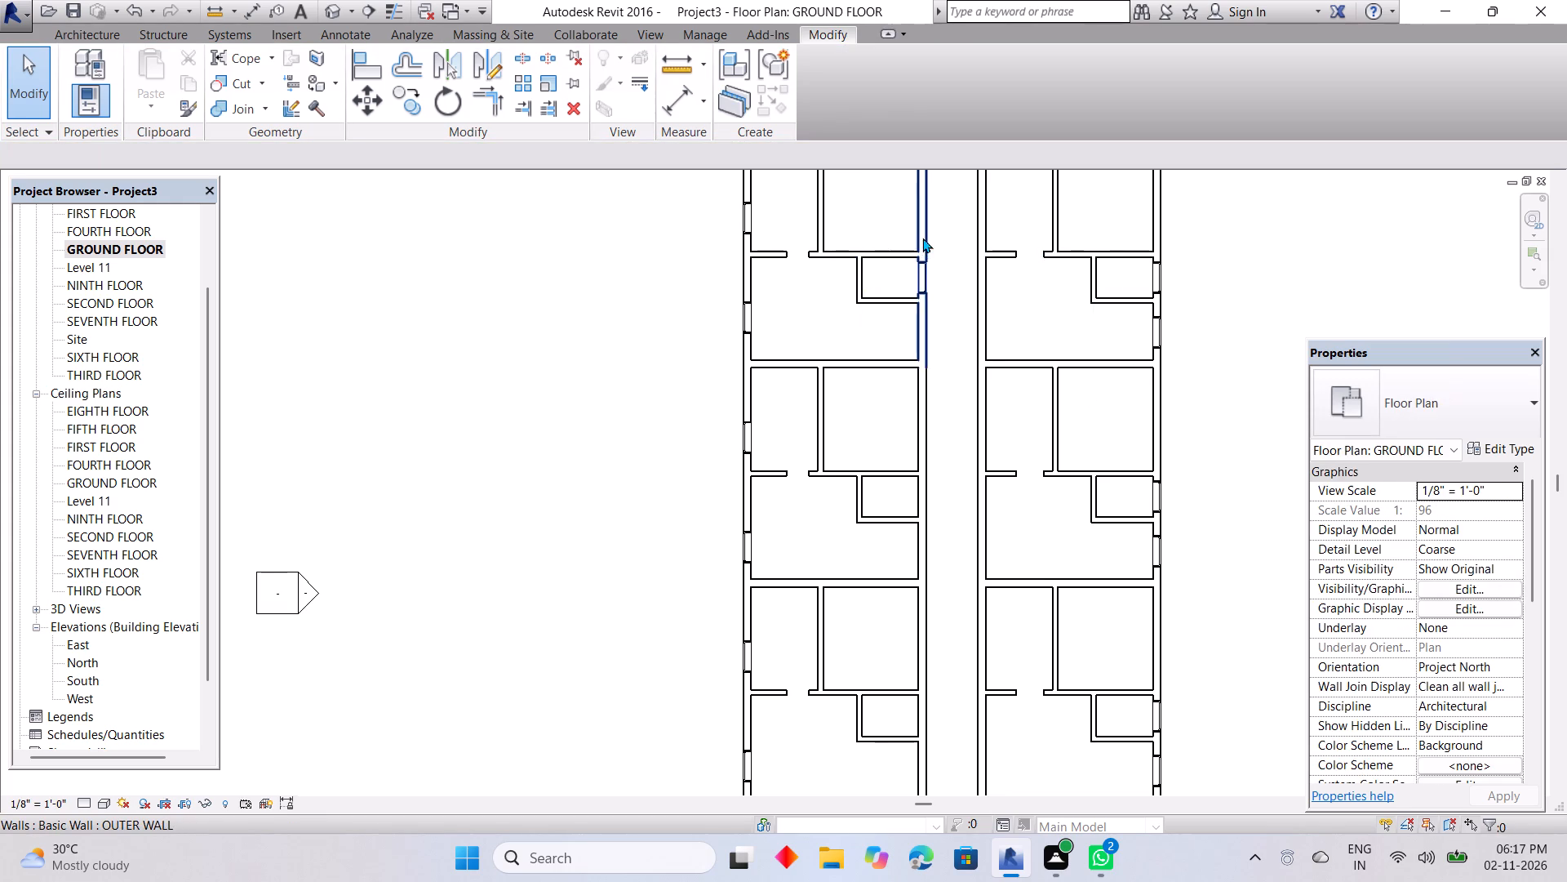
pyautogui.scroll(-1, 923, 238)
pyautogui.moveTo(920, 294); pyautogui.dragTo(951, 563, button='middle')
pyautogui.scroll(-3, 976, 555)
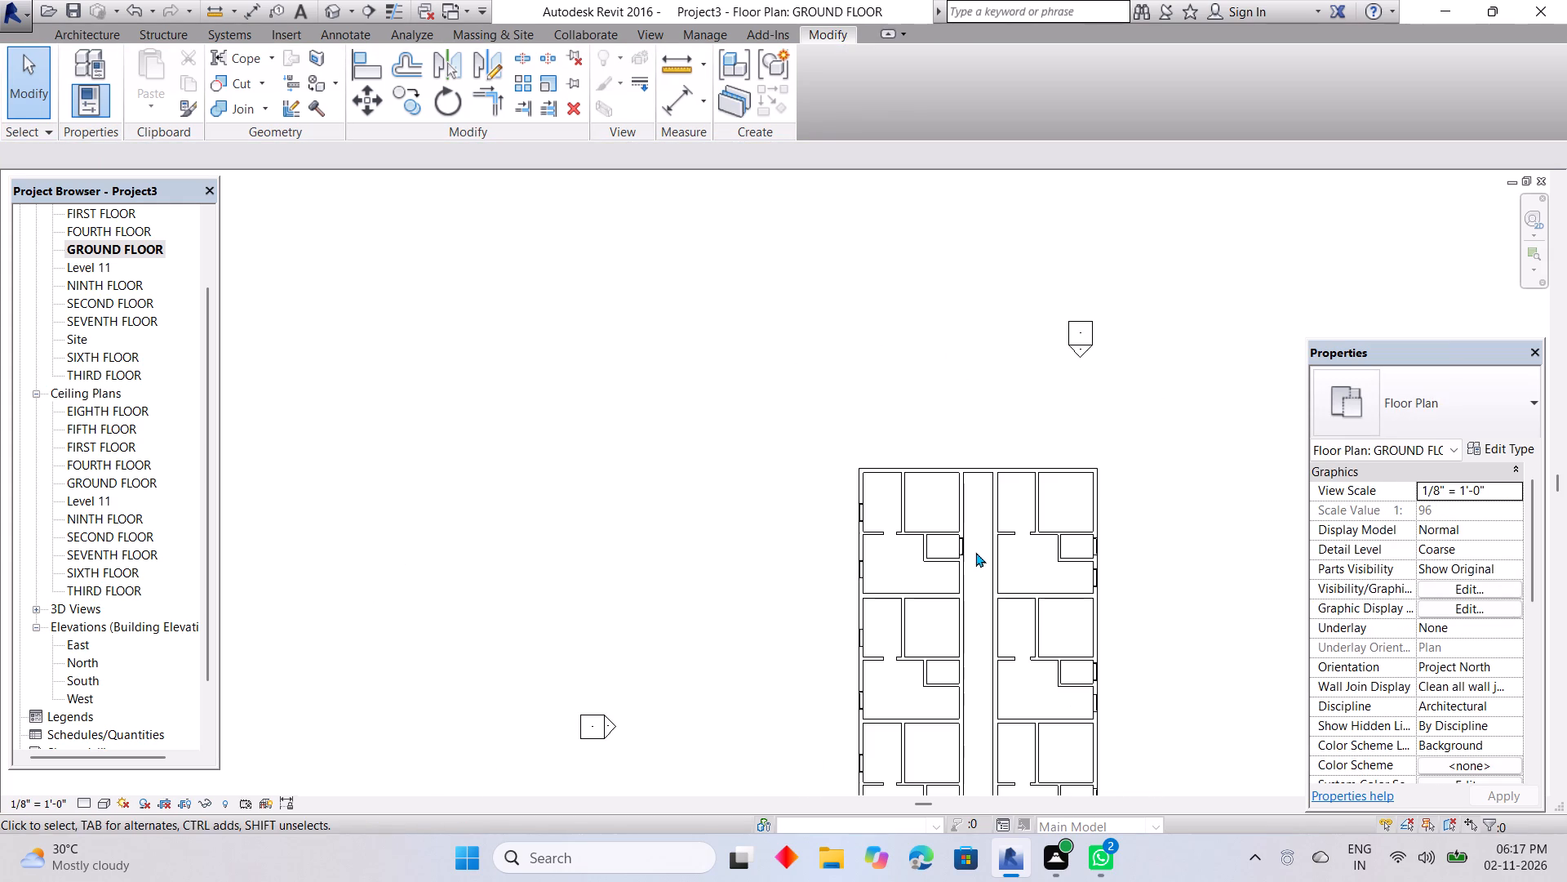
pyautogui.click(969, 541)
pyautogui.press('Delete')
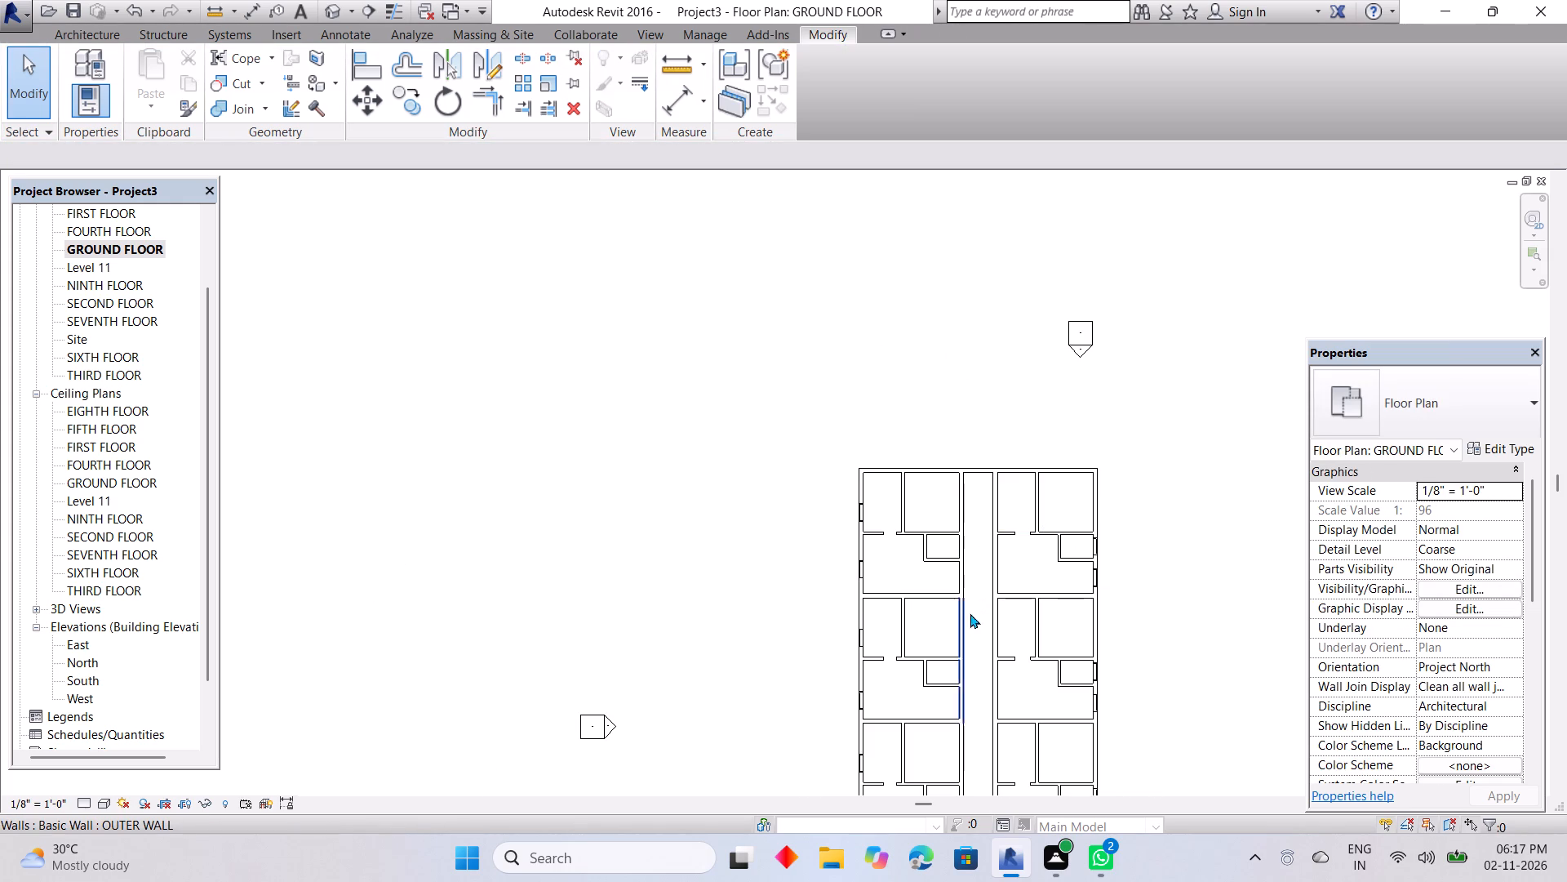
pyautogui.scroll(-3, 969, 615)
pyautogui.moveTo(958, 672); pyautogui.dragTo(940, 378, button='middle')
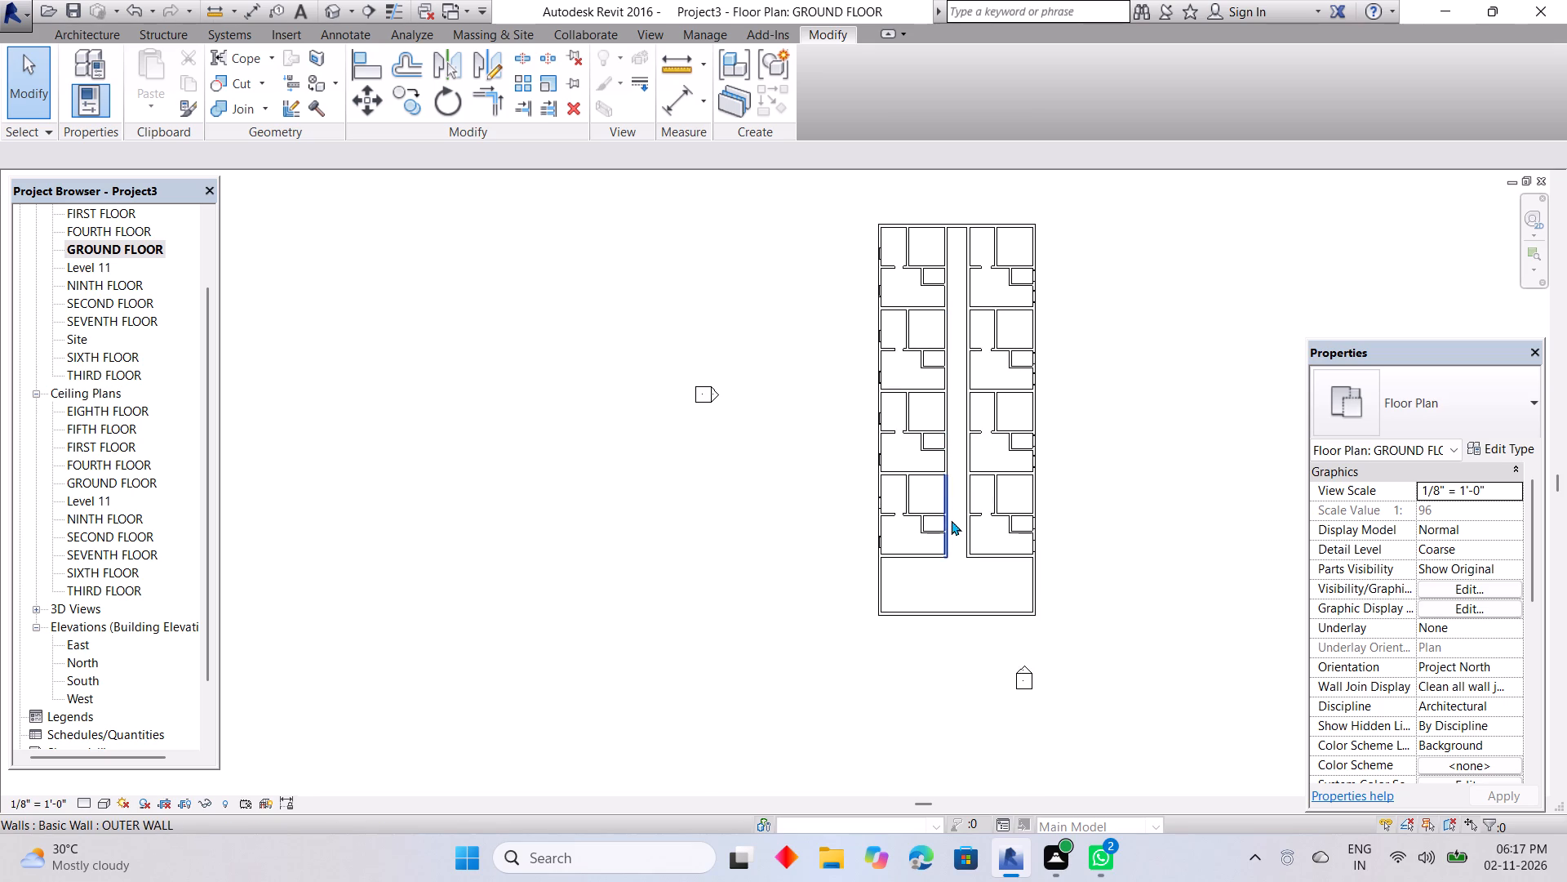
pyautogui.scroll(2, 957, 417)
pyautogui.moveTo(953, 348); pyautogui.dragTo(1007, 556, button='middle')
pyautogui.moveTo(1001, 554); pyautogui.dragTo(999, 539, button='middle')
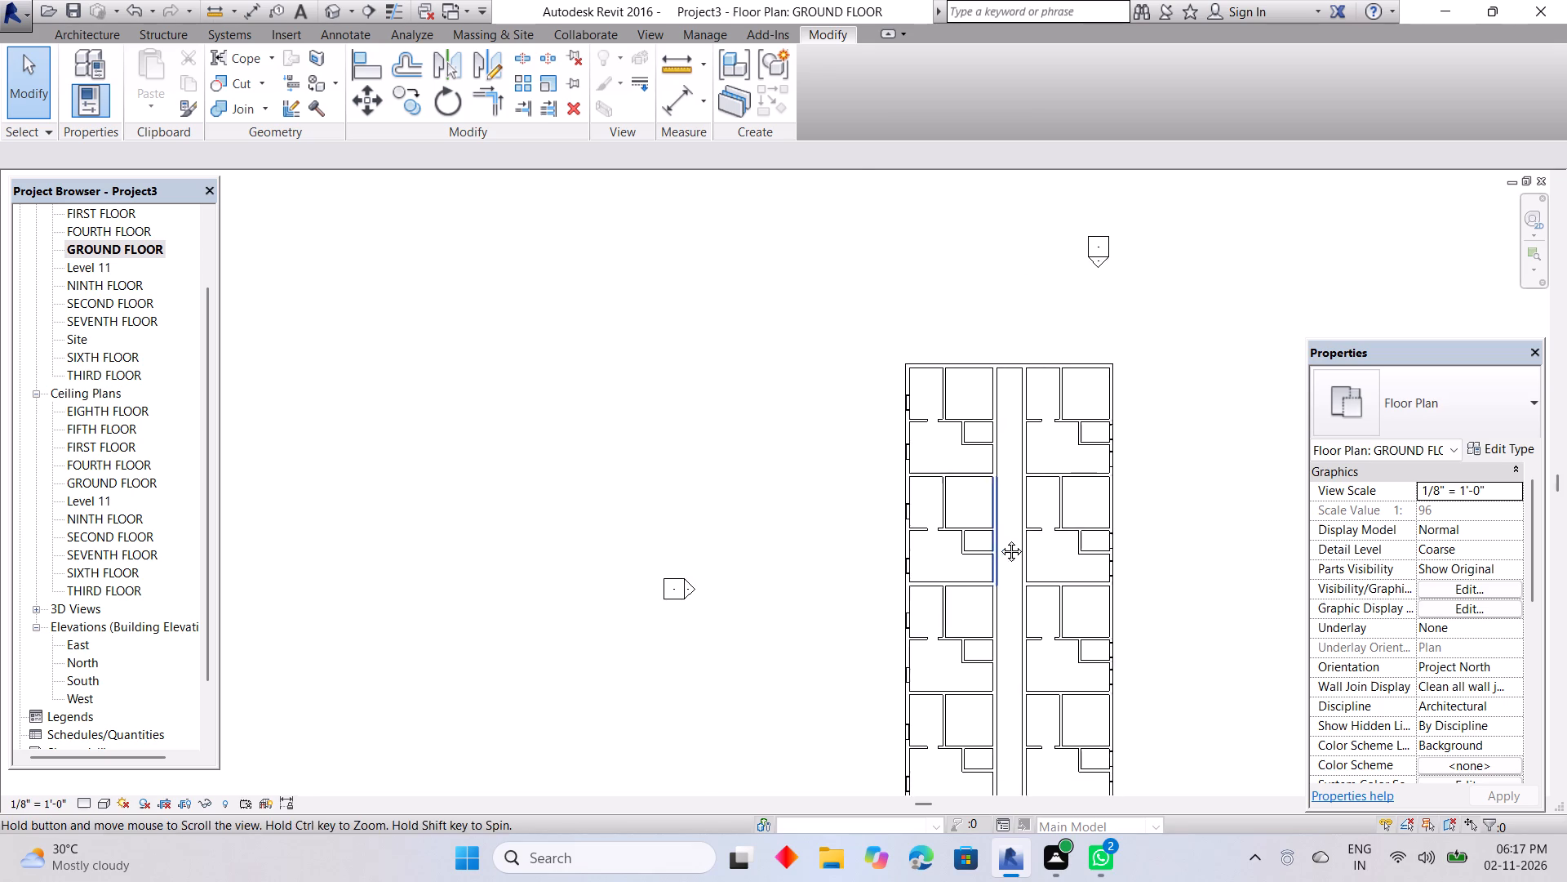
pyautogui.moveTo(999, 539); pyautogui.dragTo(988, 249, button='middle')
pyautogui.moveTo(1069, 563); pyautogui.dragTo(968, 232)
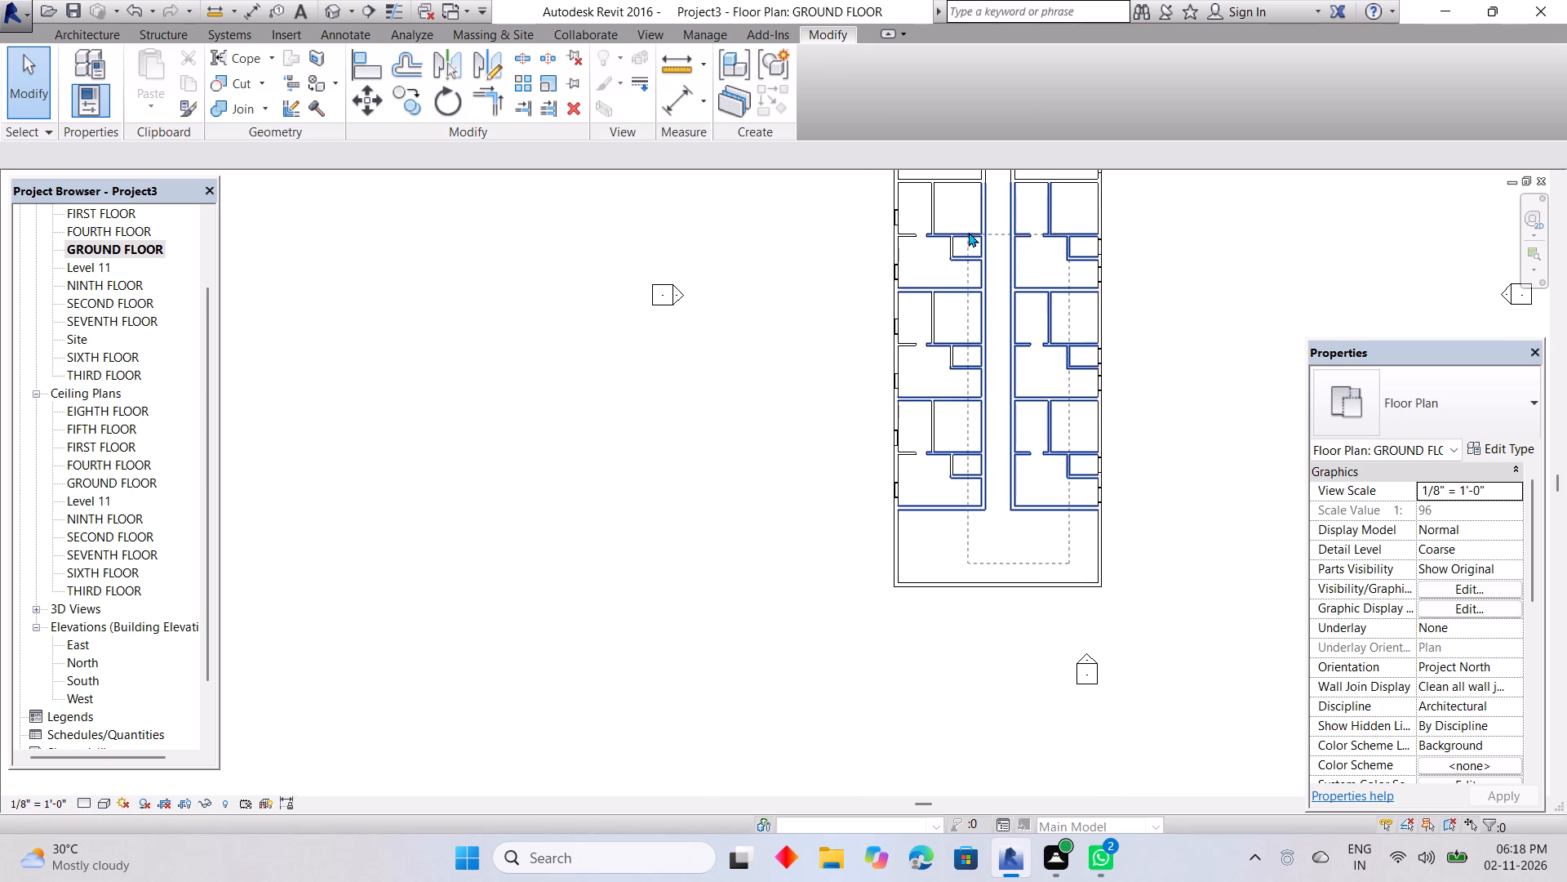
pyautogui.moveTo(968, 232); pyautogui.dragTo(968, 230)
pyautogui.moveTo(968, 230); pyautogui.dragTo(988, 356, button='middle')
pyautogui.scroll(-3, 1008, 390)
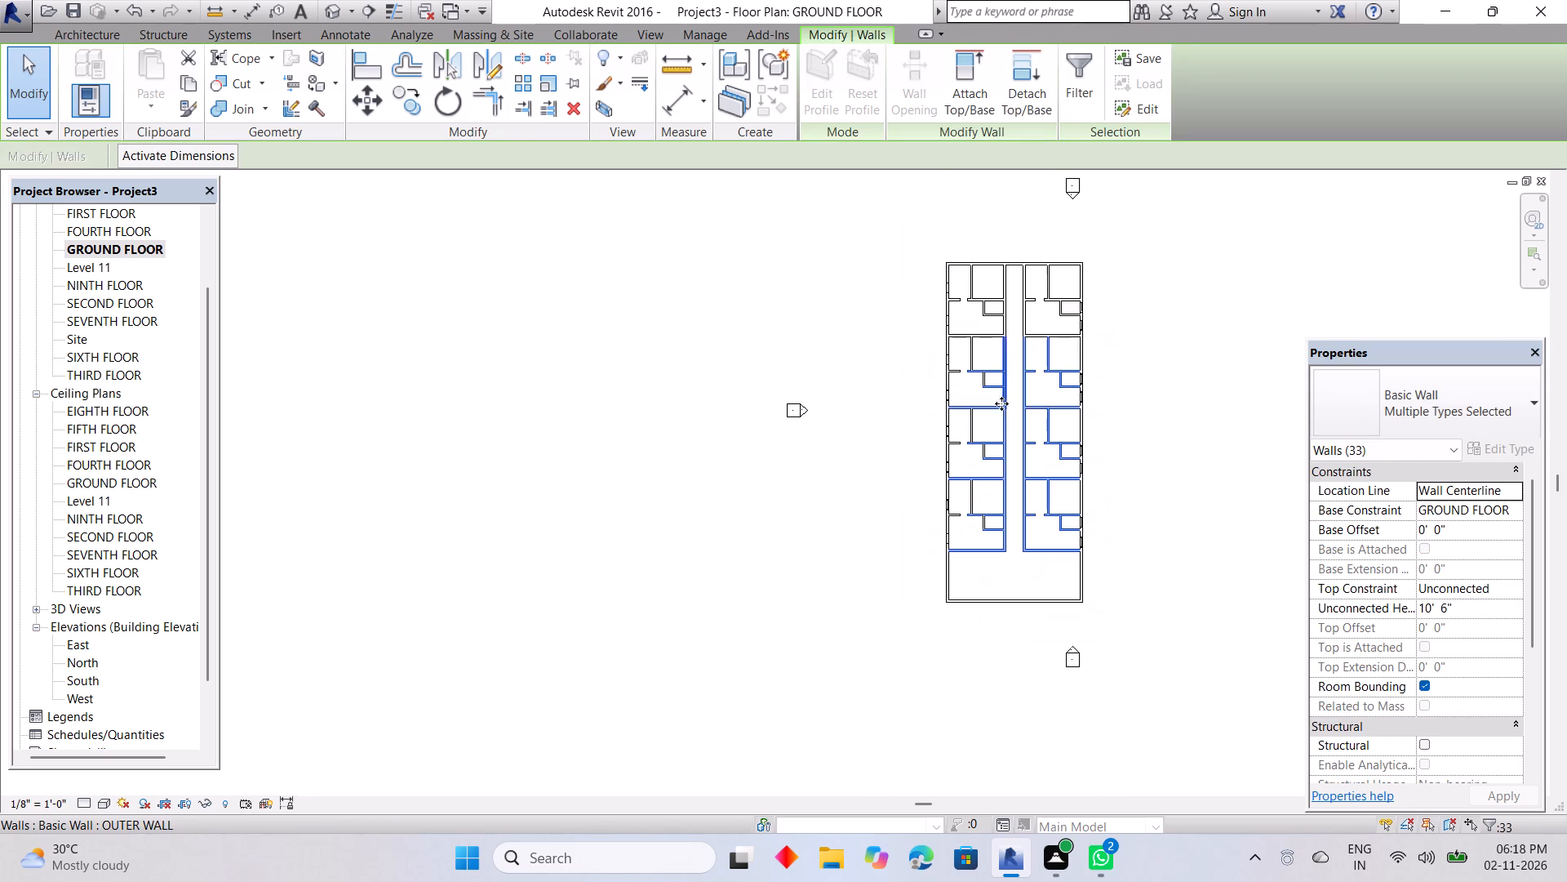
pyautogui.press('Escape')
# Select all inner and corridor walls of the eight apartments together and set their unconnected height to 105' 0".
pyautogui.moveTo(1065, 581); pyautogui.dragTo(983, 295)
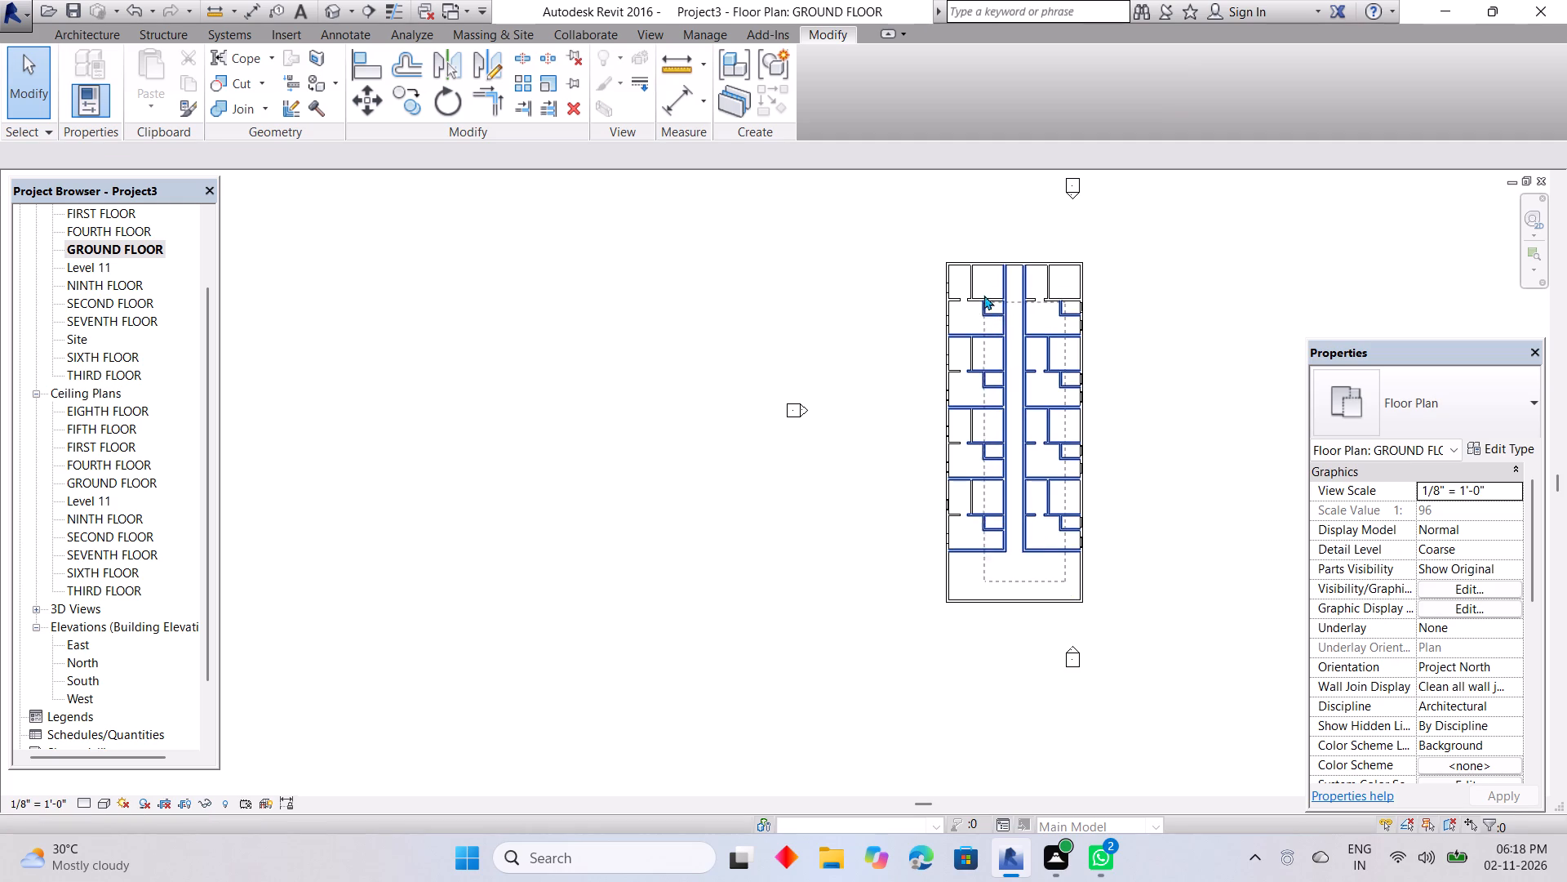
pyautogui.moveTo(983, 295); pyautogui.dragTo(959, 277)
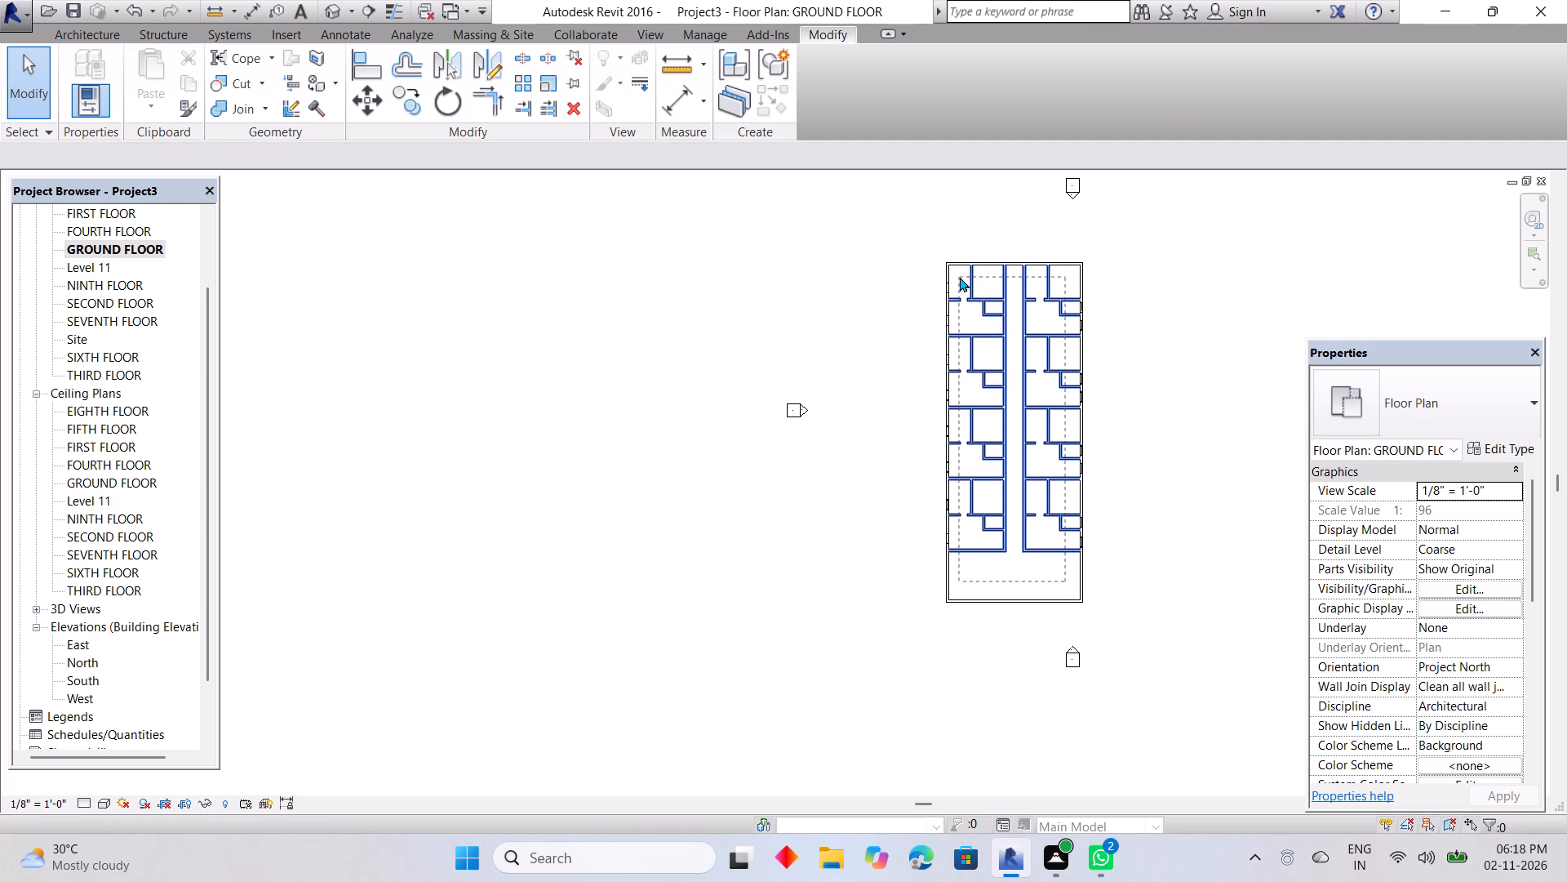
pyautogui.moveTo(959, 277); pyautogui.dragTo(957, 270)
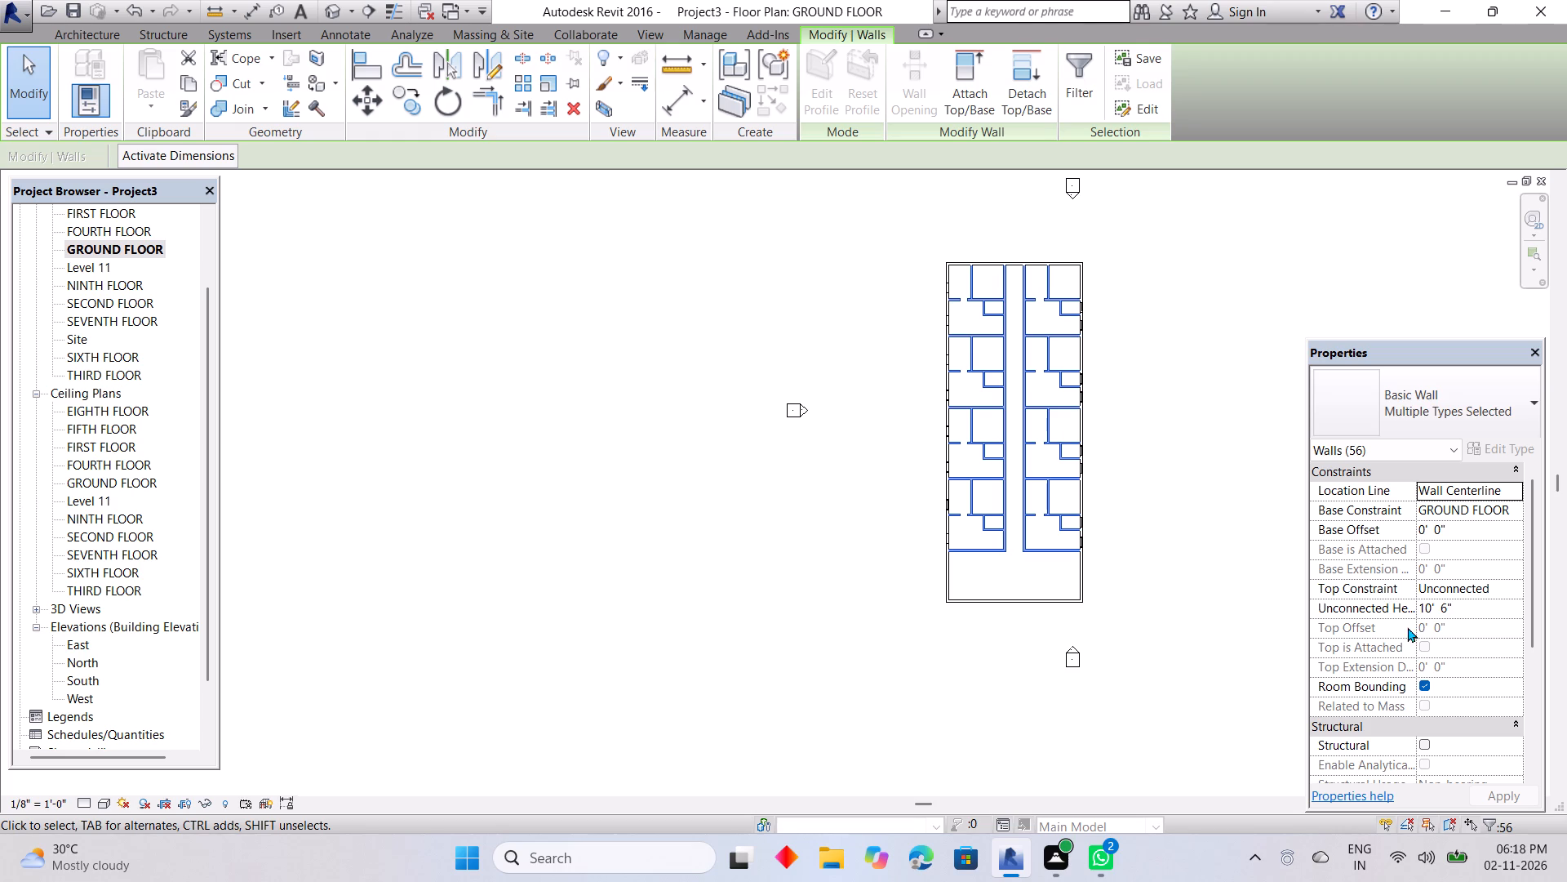
pyautogui.moveTo(1459, 599); pyautogui.dragTo(1468, 608)
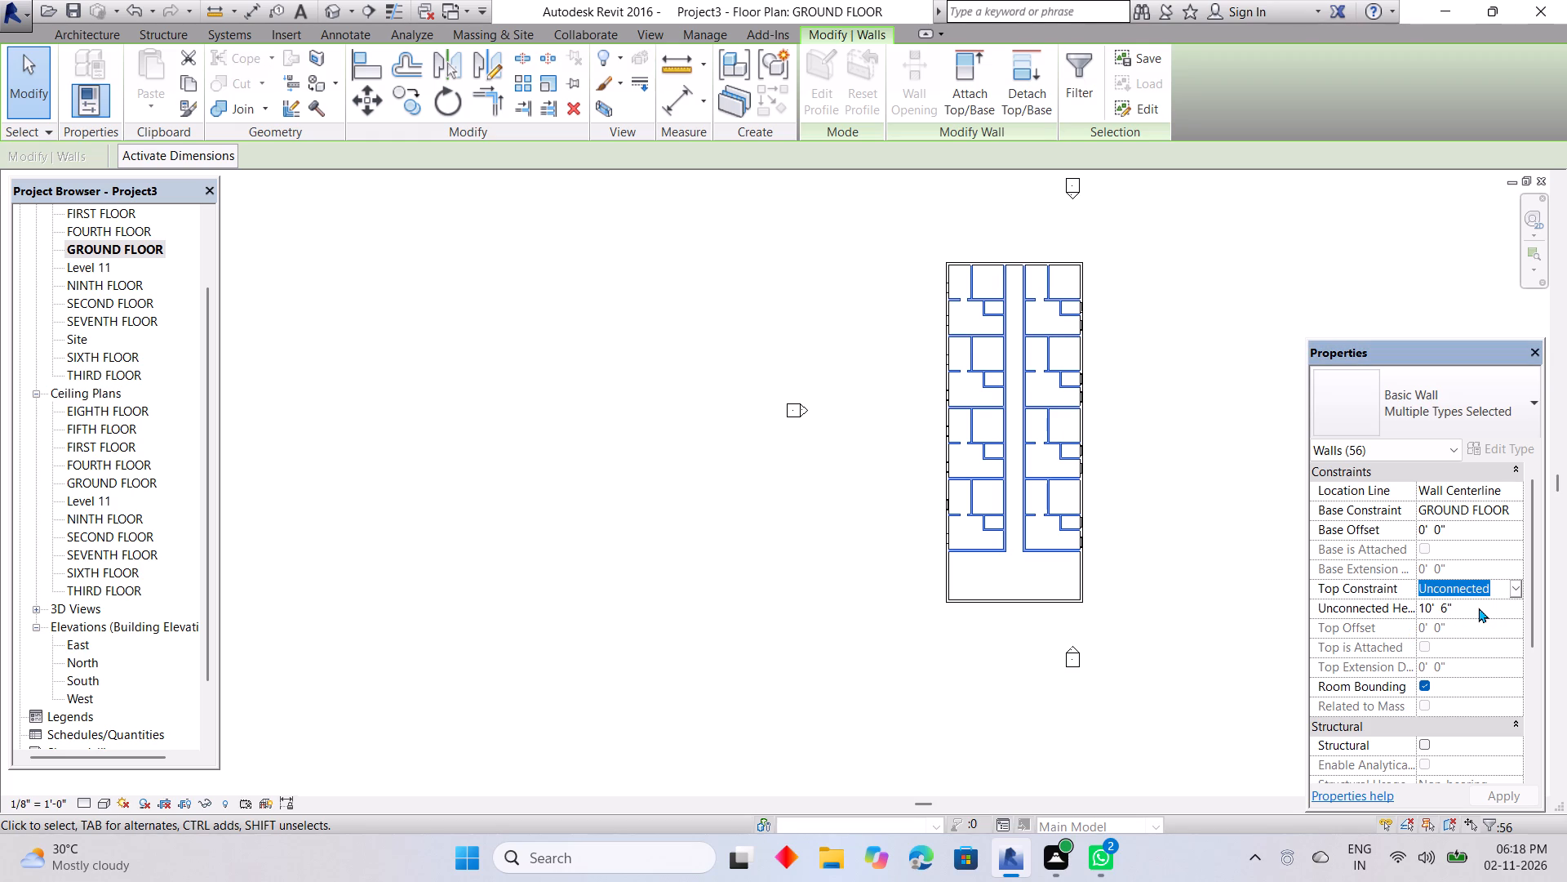
pyautogui.press('Escape')
pyautogui.moveTo(1473, 606); pyautogui.dragTo(1395, 607)
pyautogui.press('BackSpace')
pyautogui.write('105')
pyautogui.press('Return')
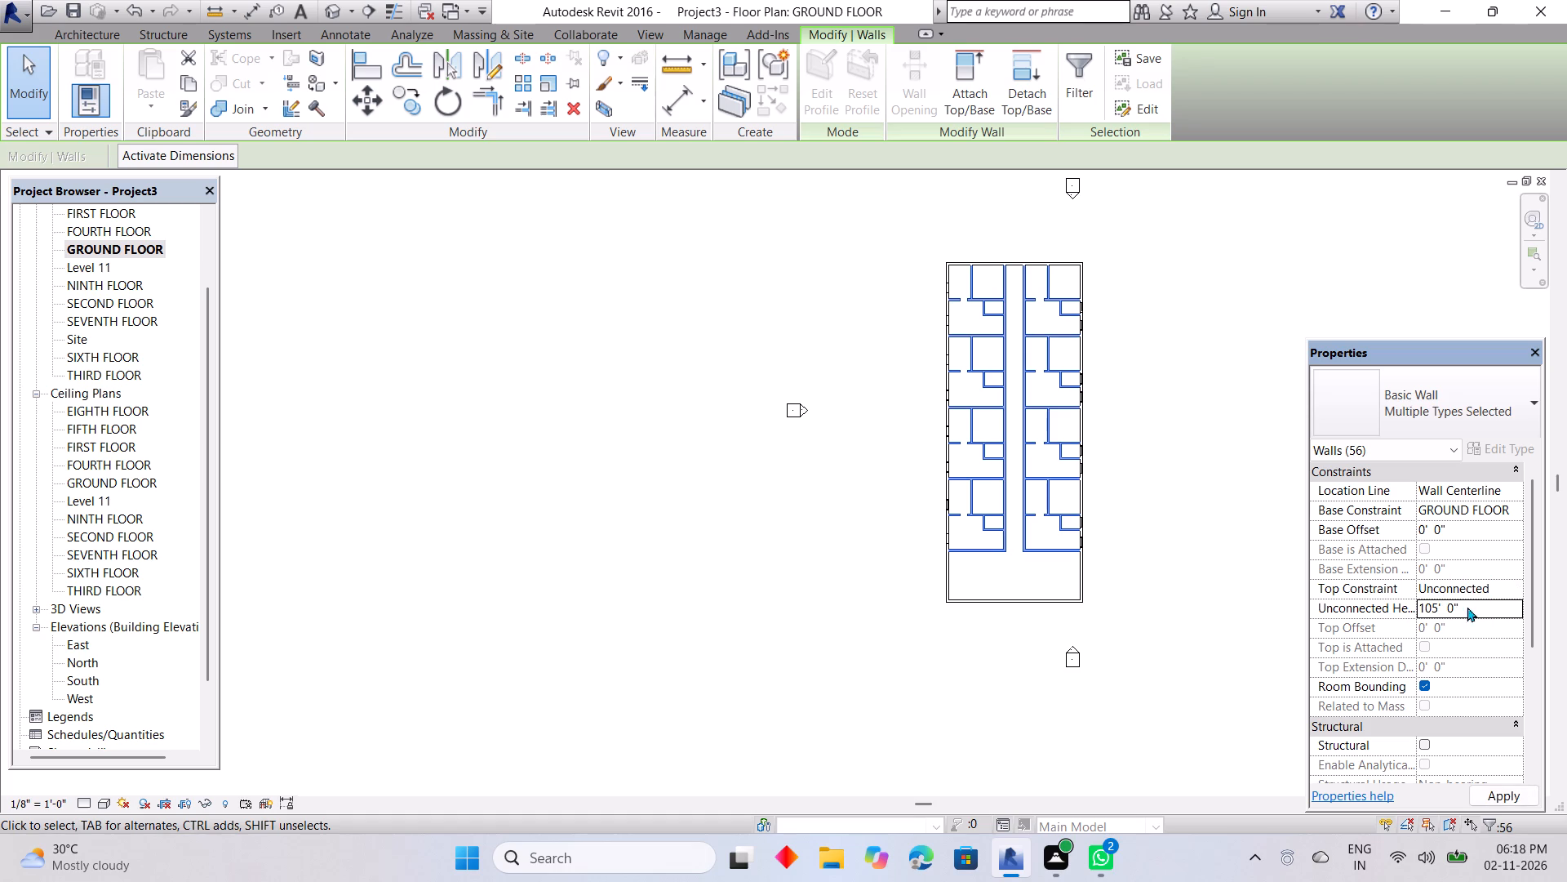
pyautogui.click(1152, 653)
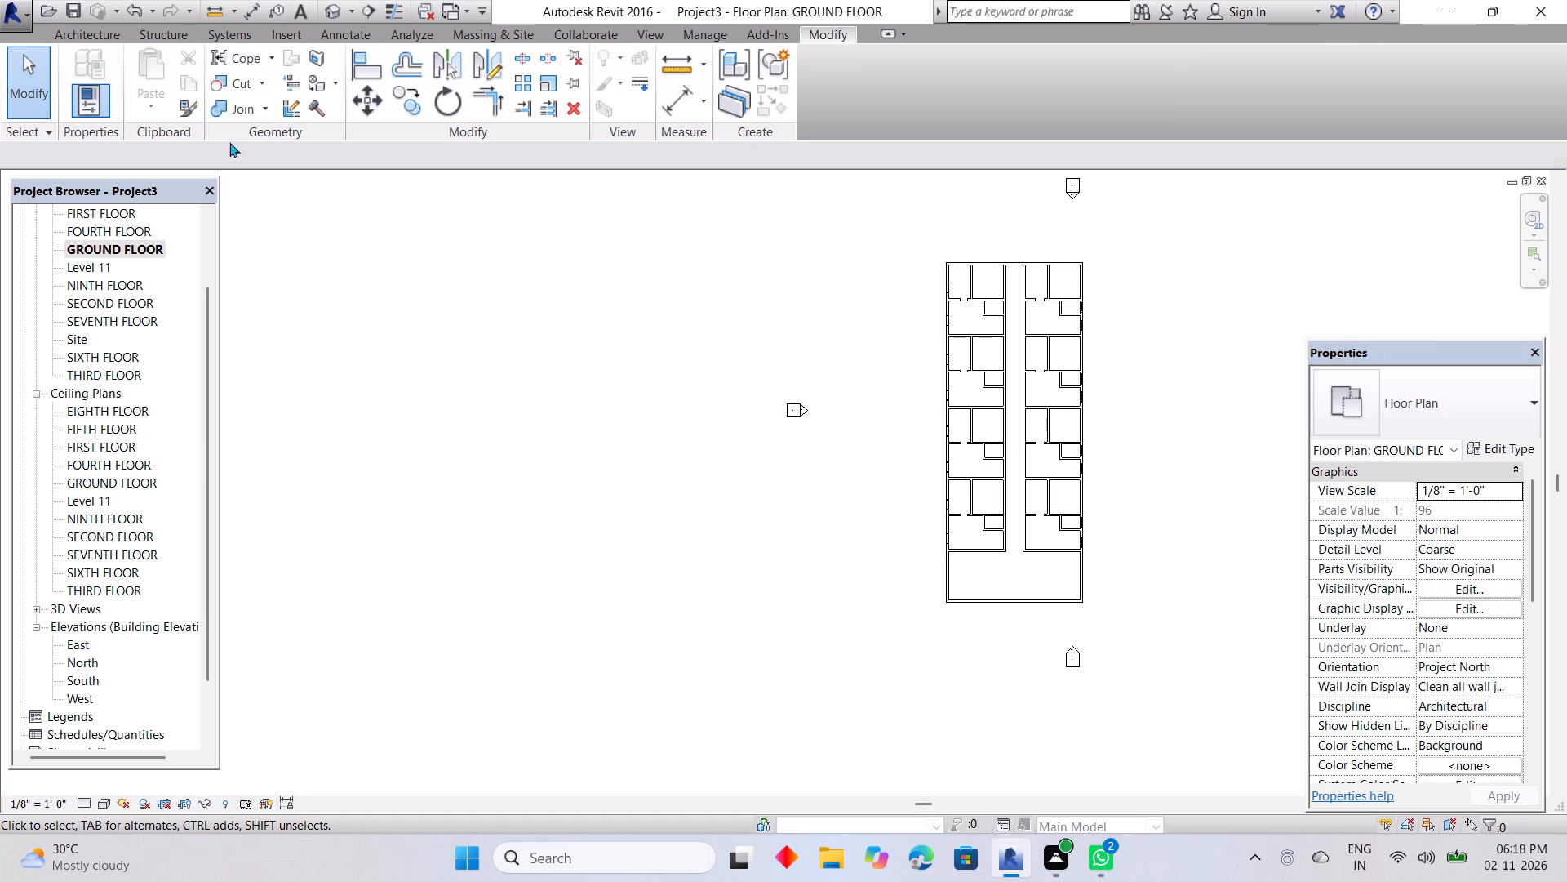
# Open the 3D view and examine the full-height walls from the front, both long sides and above.
pyautogui.click(326, 15)
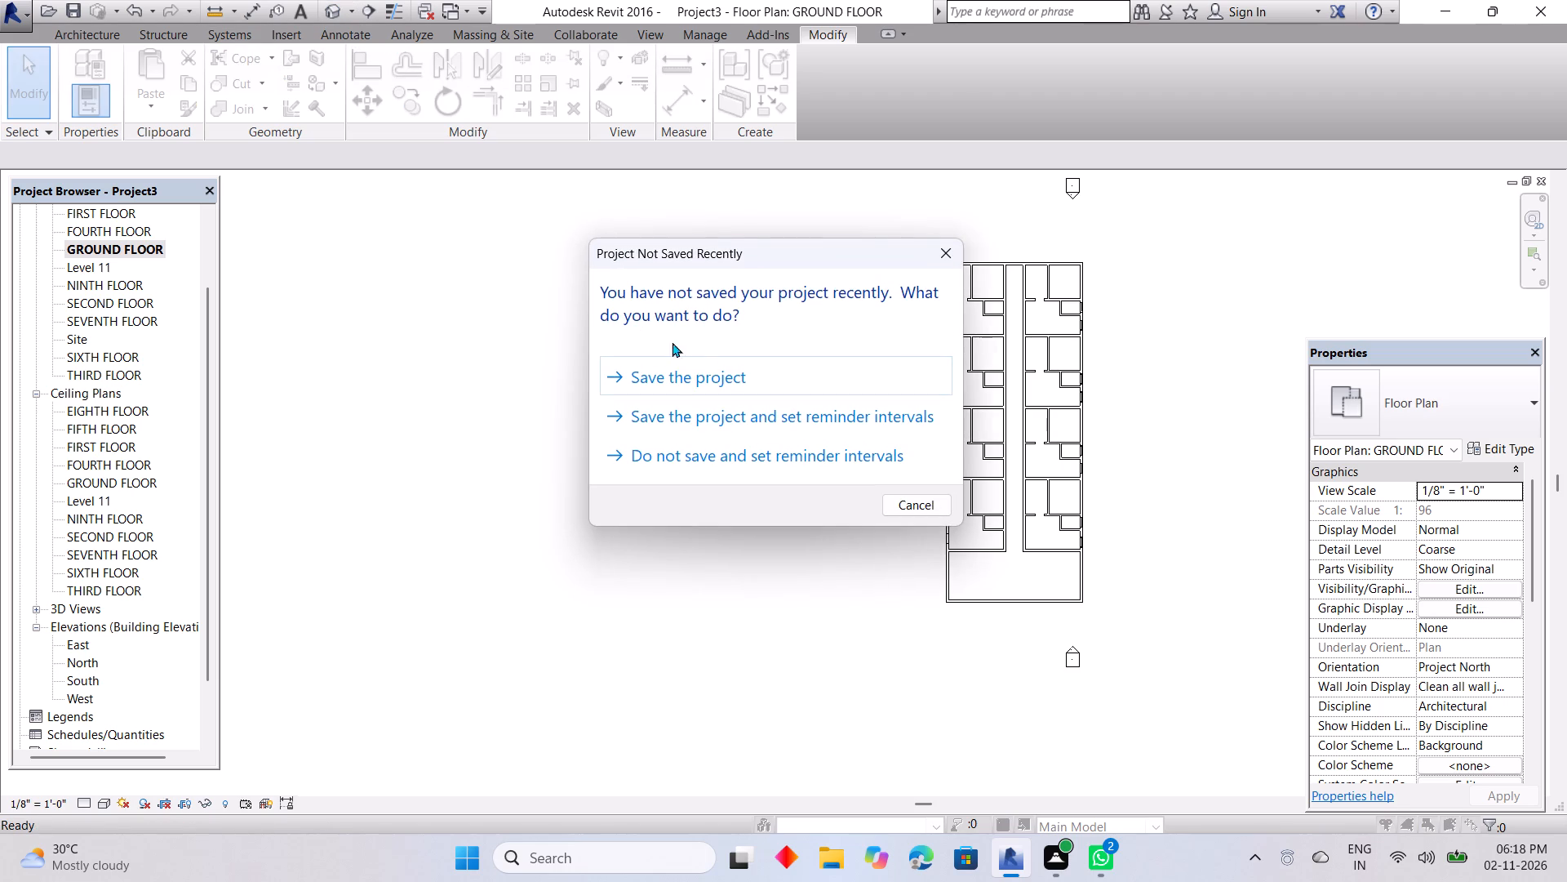
pyautogui.click(952, 247)
pyautogui.scroll(-5, 1035, 546)
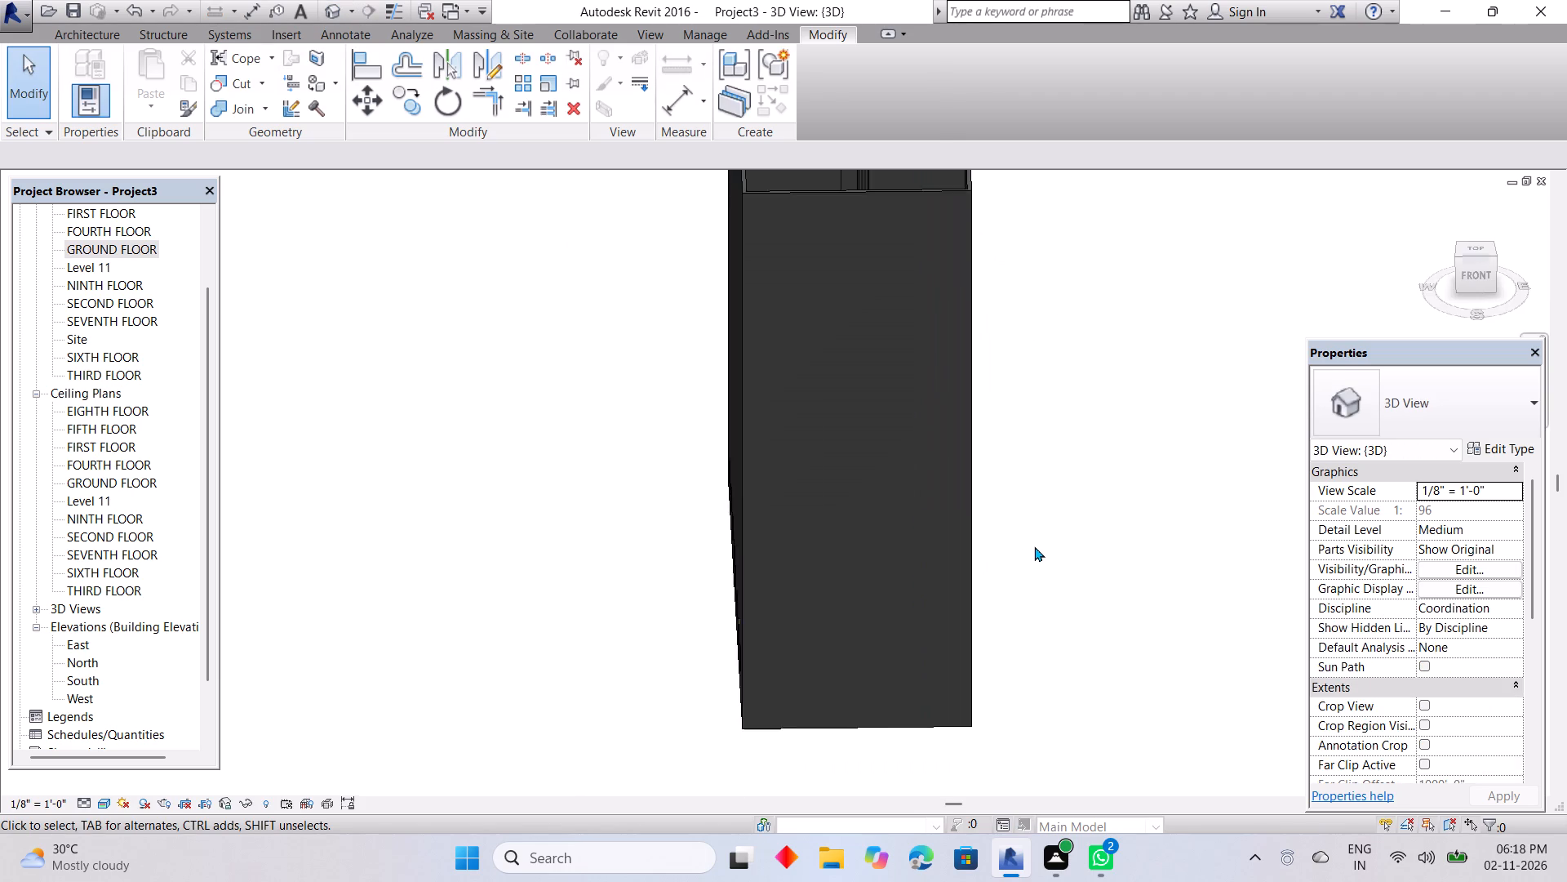
pyautogui.scroll(-2, 1034, 546)
pyautogui.moveTo(1033, 550); pyautogui.dragTo(863, 548, button='middle')
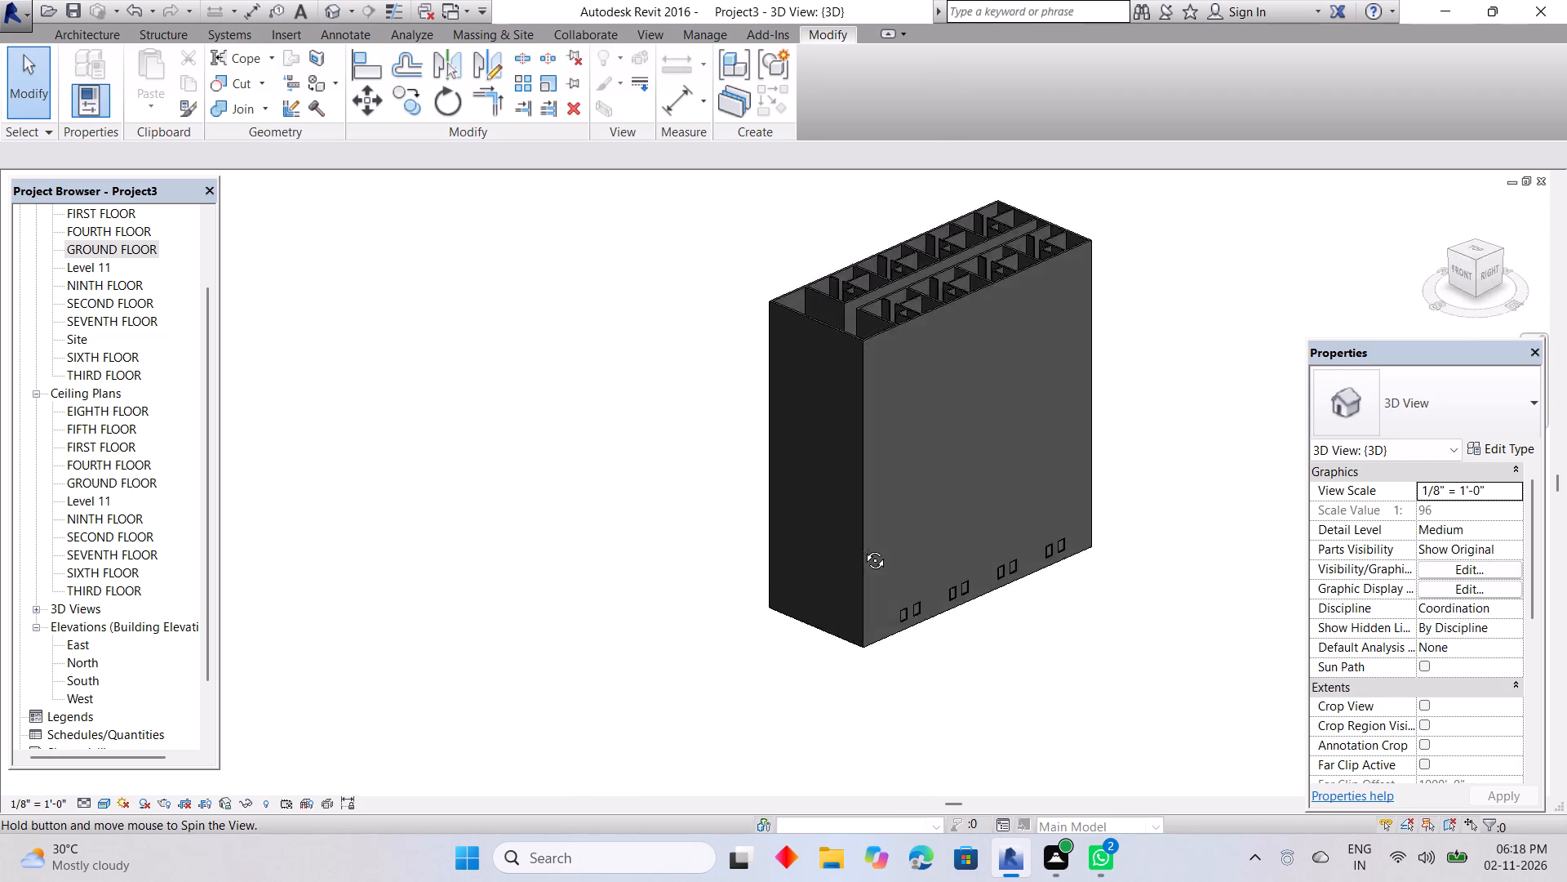
pyautogui.moveTo(863, 548); pyautogui.dragTo(1195, 464, button='middle')
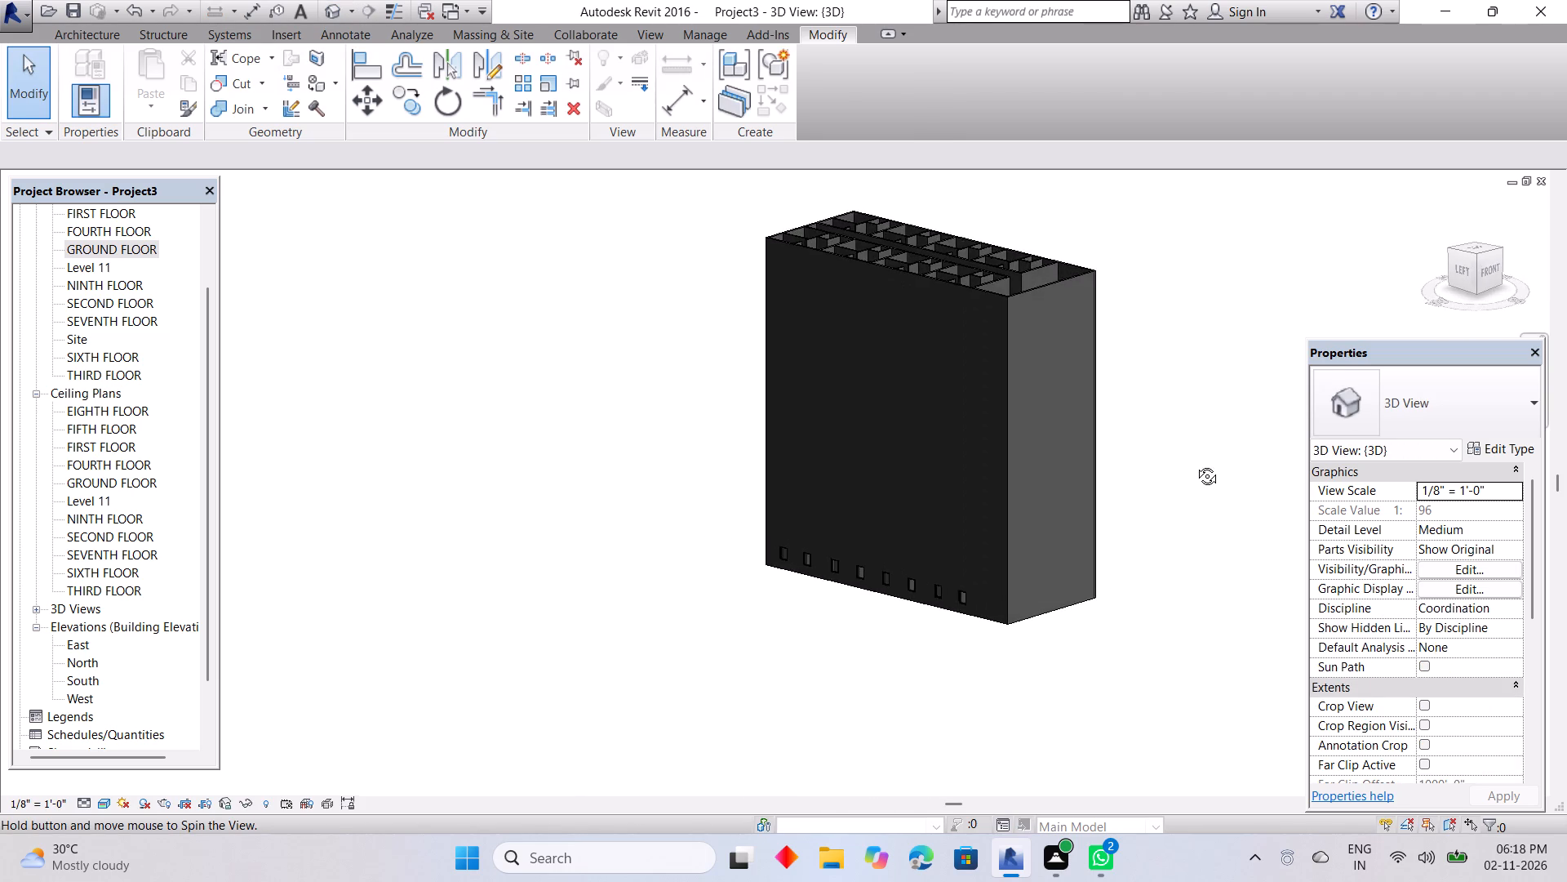
pyautogui.moveTo(1195, 464); pyautogui.dragTo(1187, 467, button='middle')
pyautogui.keyDown('shift'); pyautogui.moveTo(1163, 478); pyautogui.dragTo(973, 654, button='middle'); pyautogui.keyUp('shift')
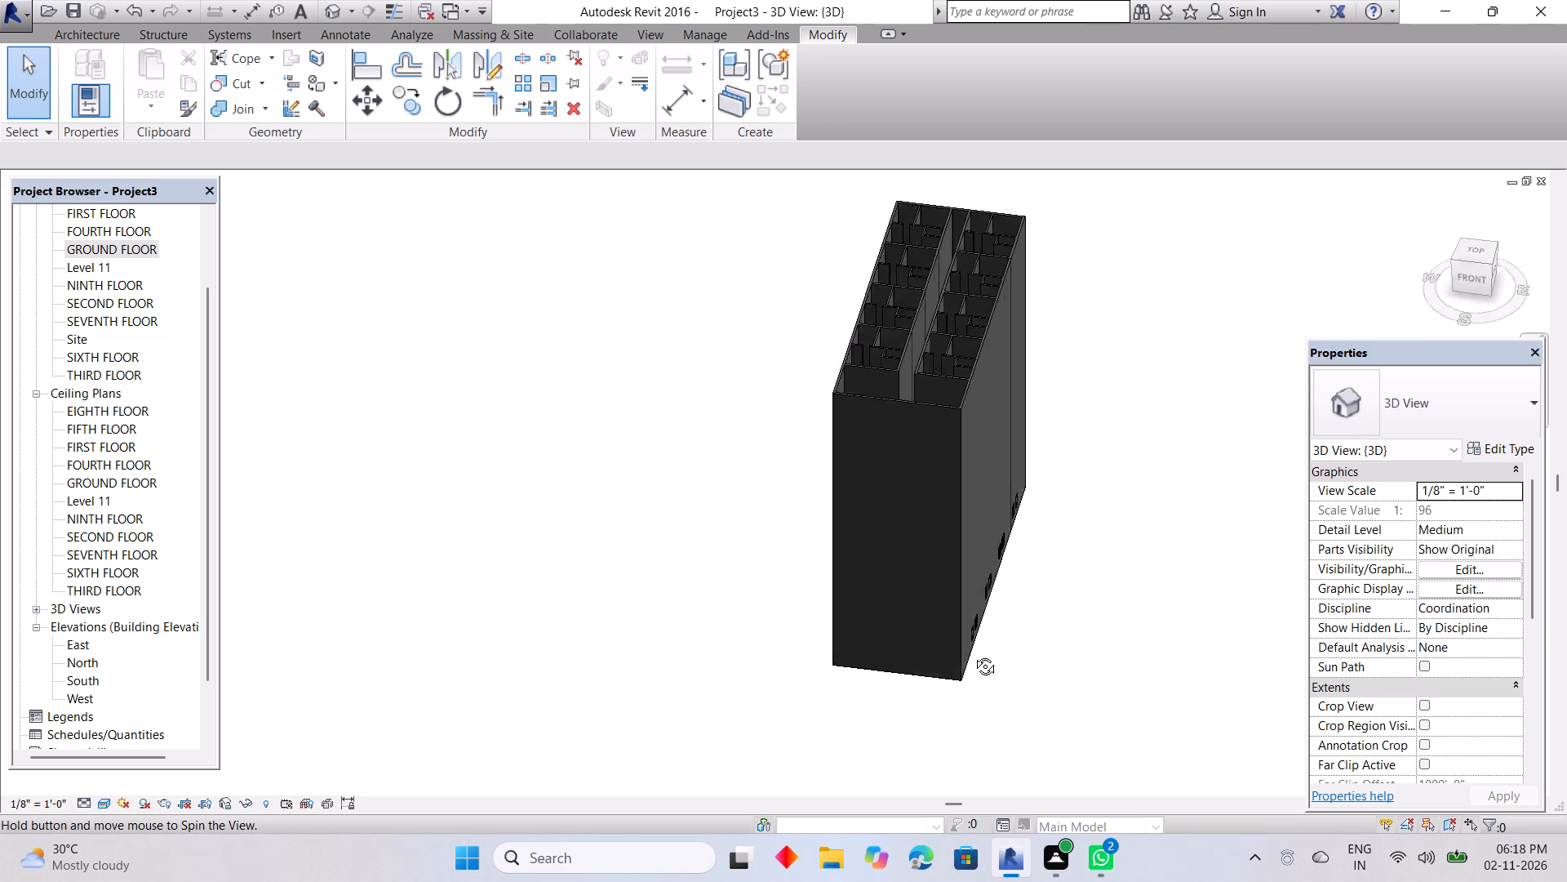
pyautogui.keyDown('shift'); pyautogui.moveTo(973, 654); pyautogui.dragTo(799, 457, button='middle'); pyautogui.keyUp('shift')
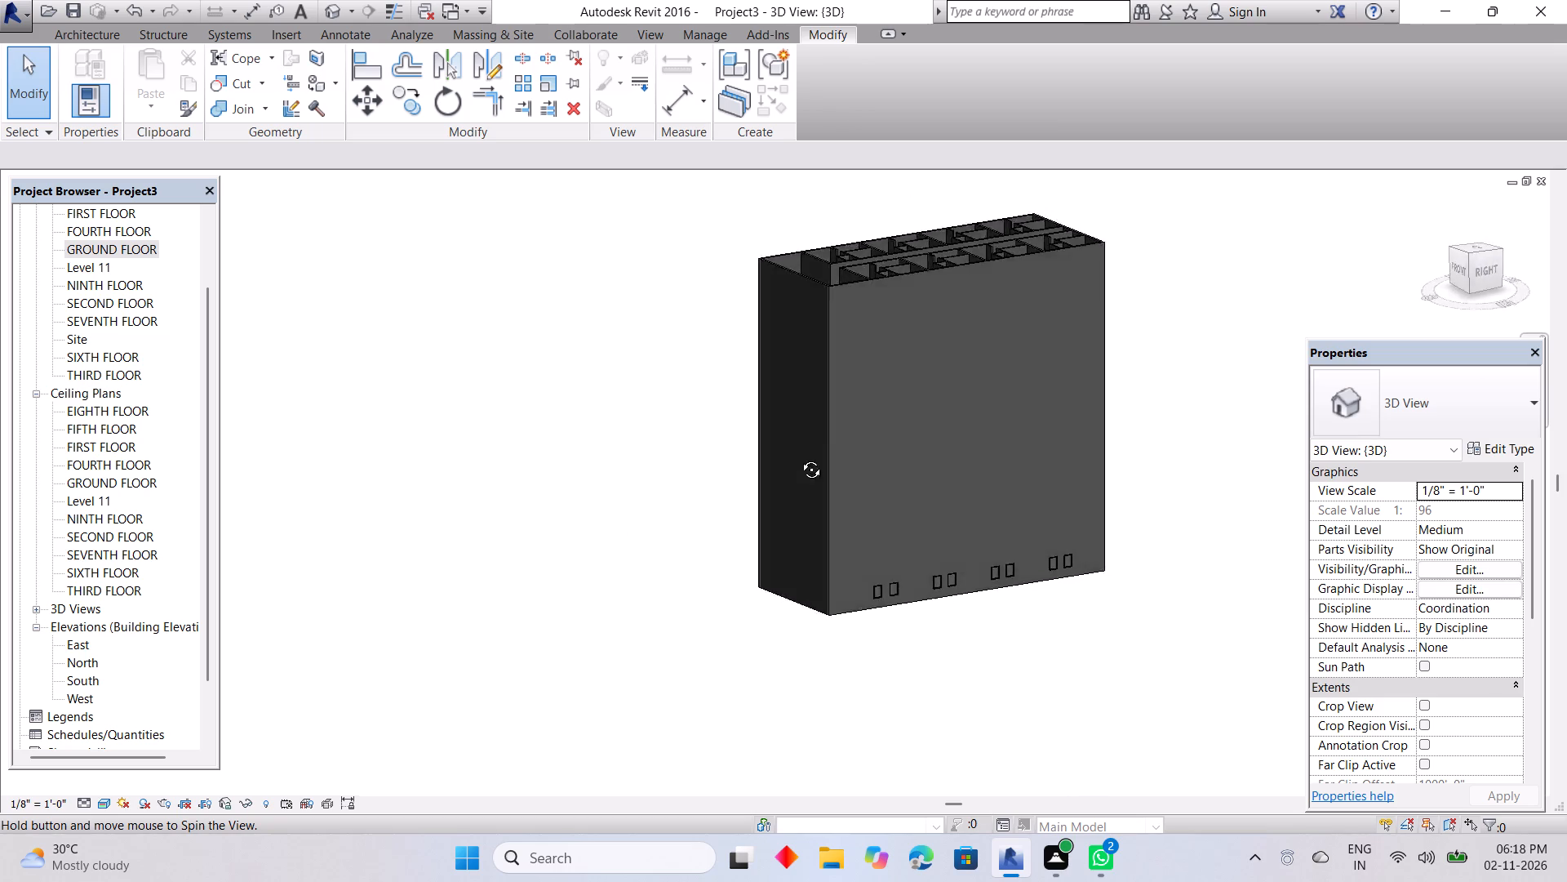
pyautogui.keyDown('shift'); pyautogui.moveTo(799, 457); pyautogui.dragTo(1041, 716, button='middle'); pyautogui.keyUp('shift')
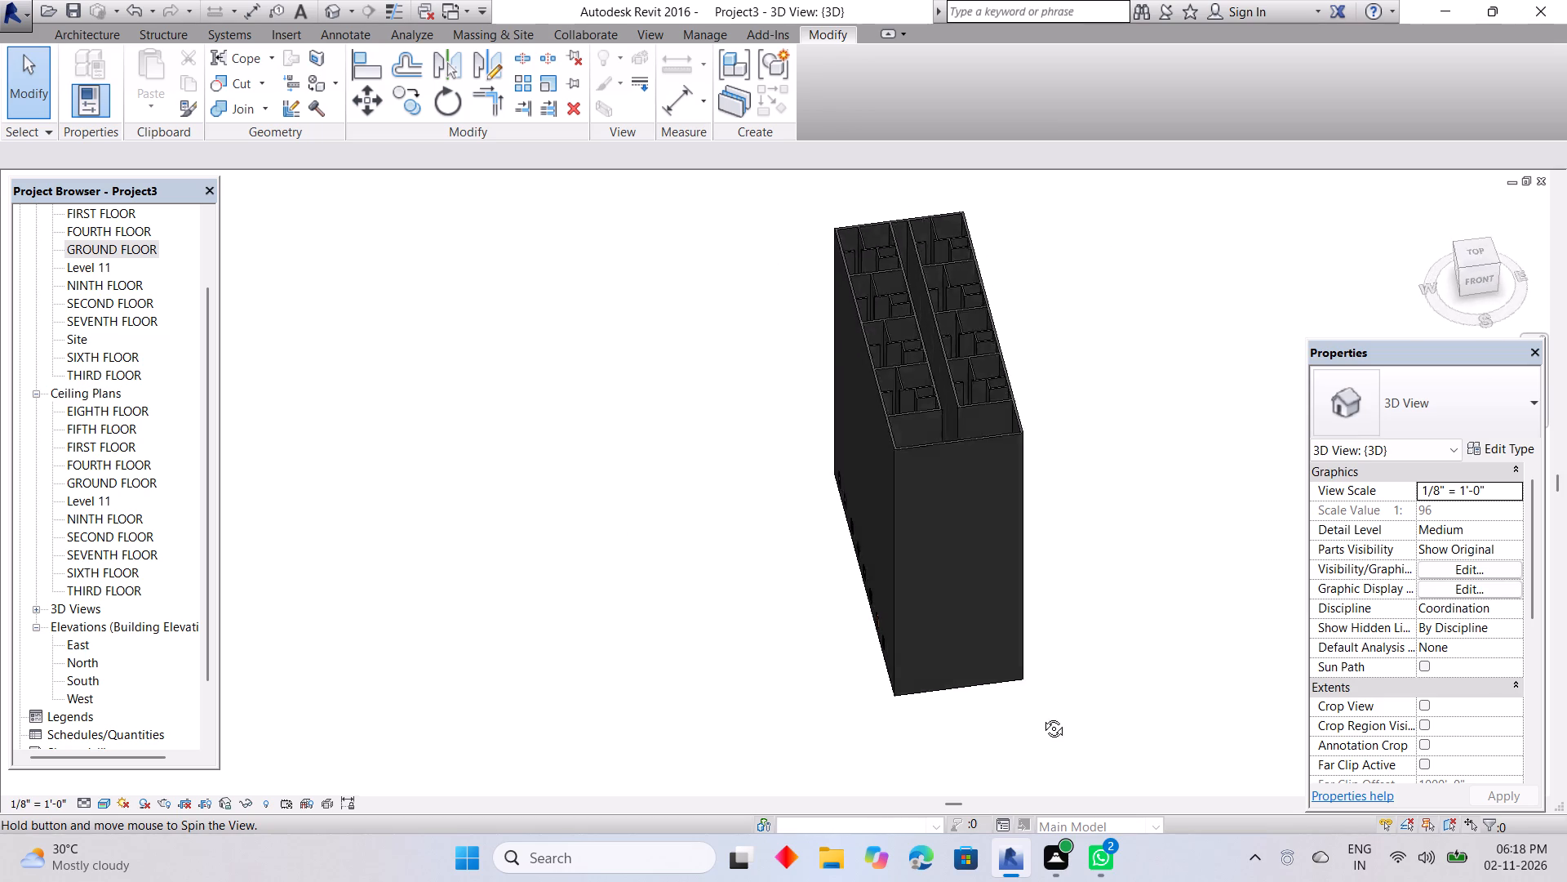
pyautogui.keyDown('shift'); pyautogui.moveTo(1041, 716); pyautogui.dragTo(1019, 693, button='middle'); pyautogui.keyUp('shift')
pyautogui.keyDown('shift'); pyautogui.moveTo(938, 351); pyautogui.dragTo(938, 692, button='middle'); pyautogui.keyUp('shift')
pyautogui.keyDown('shift'); pyautogui.moveTo(952, 675); pyautogui.dragTo(899, 702, button='middle'); pyautogui.keyUp('shift')
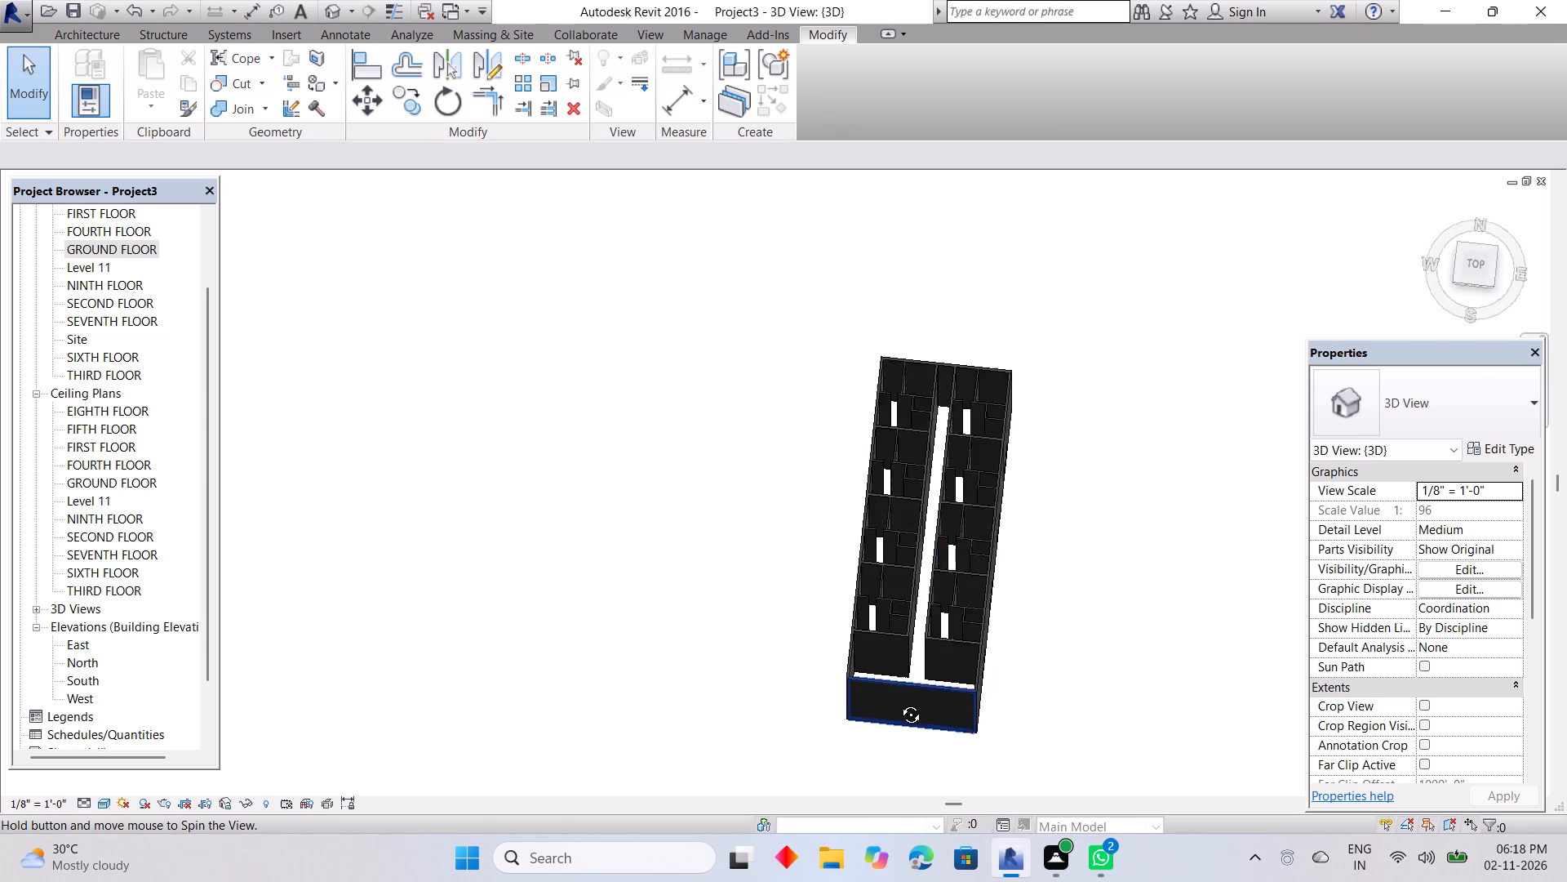
pyautogui.keyDown('shift'); pyautogui.moveTo(899, 702); pyautogui.dragTo(1010, 258, button='middle'); pyautogui.keyUp('shift')
pyautogui.keyDown('shift'); pyautogui.moveTo(1114, 388); pyautogui.dragTo(1025, 406, button='middle'); pyautogui.keyUp('shift')
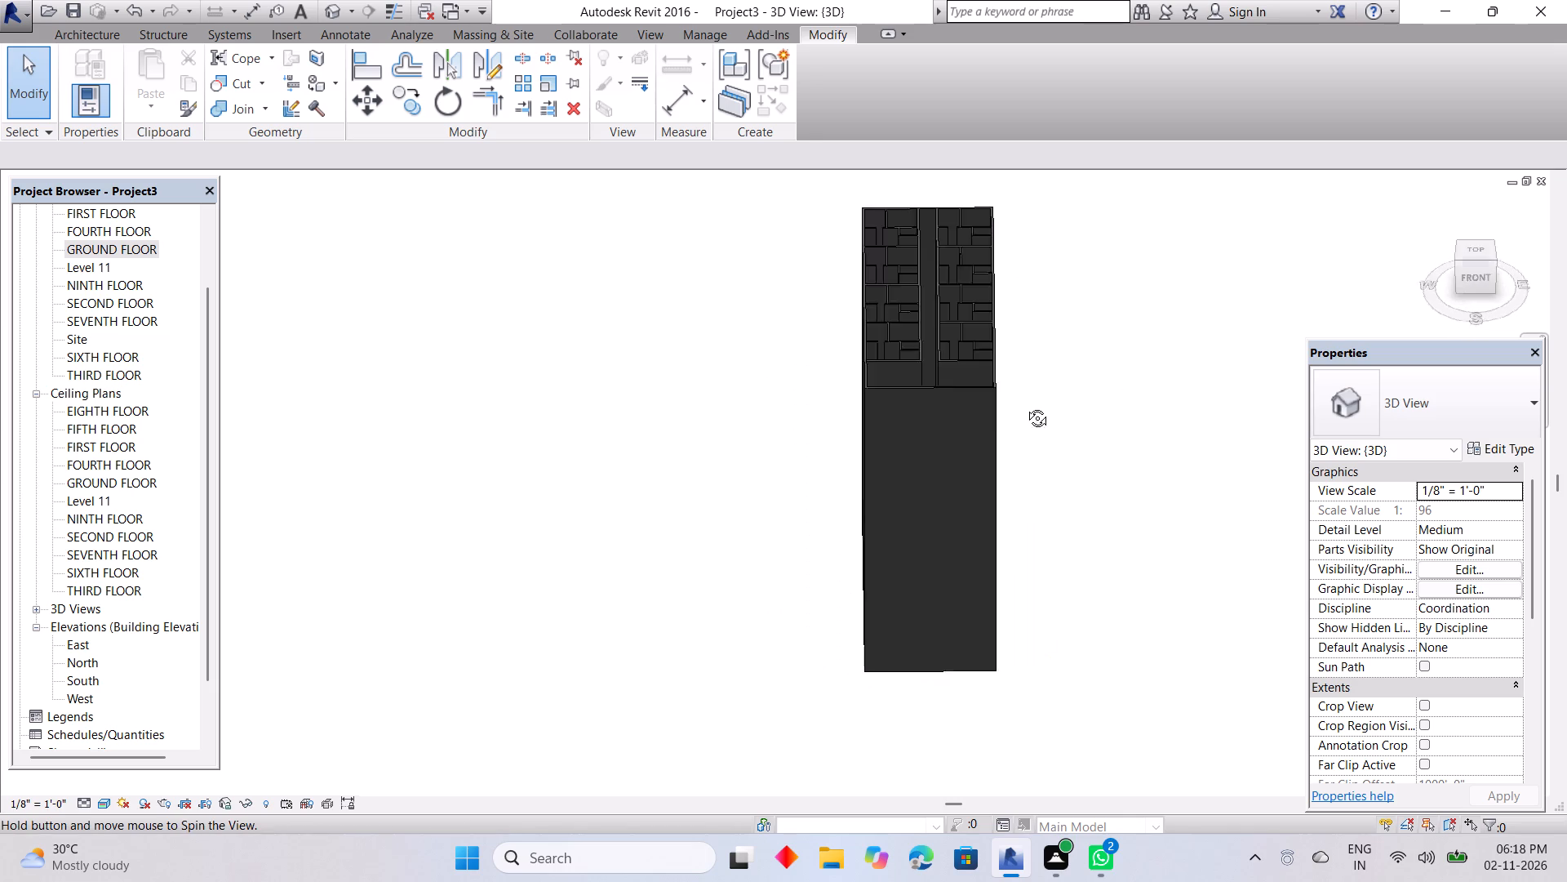
pyautogui.keyDown('shift'); pyautogui.moveTo(1025, 406); pyautogui.dragTo(1050, 406, button='middle'); pyautogui.keyUp('shift')
pyautogui.keyDown('shift'); pyautogui.moveTo(1034, 440); pyautogui.dragTo(996, 305, button='middle'); pyautogui.keyUp('shift')
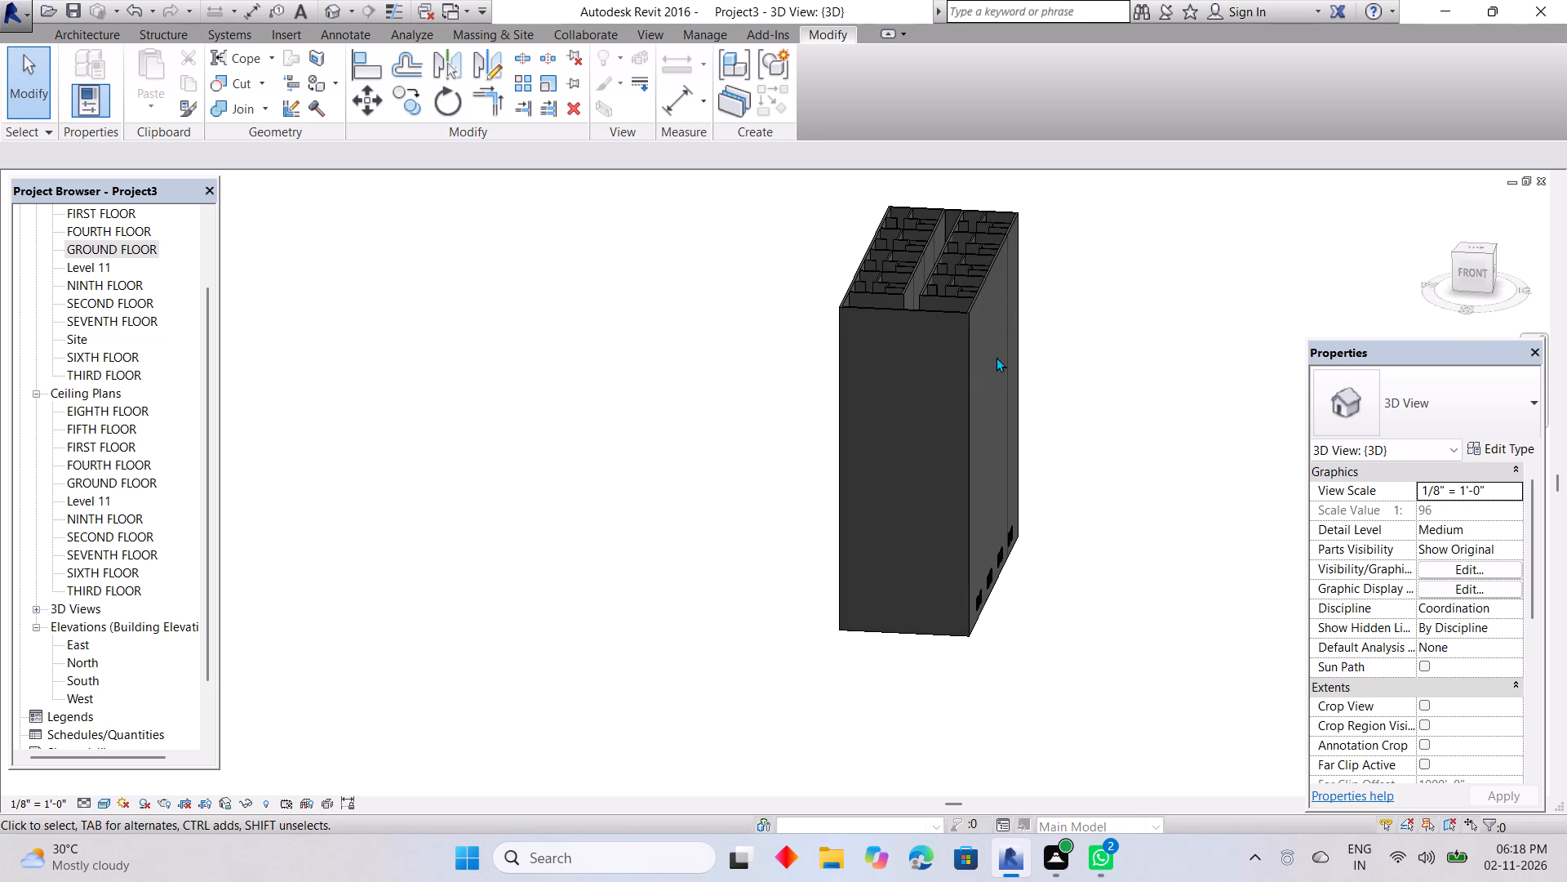
pyautogui.keyDown('shift'); pyautogui.moveTo(883, 406); pyautogui.dragTo(1010, 391, button='middle'); pyautogui.keyUp('shift')
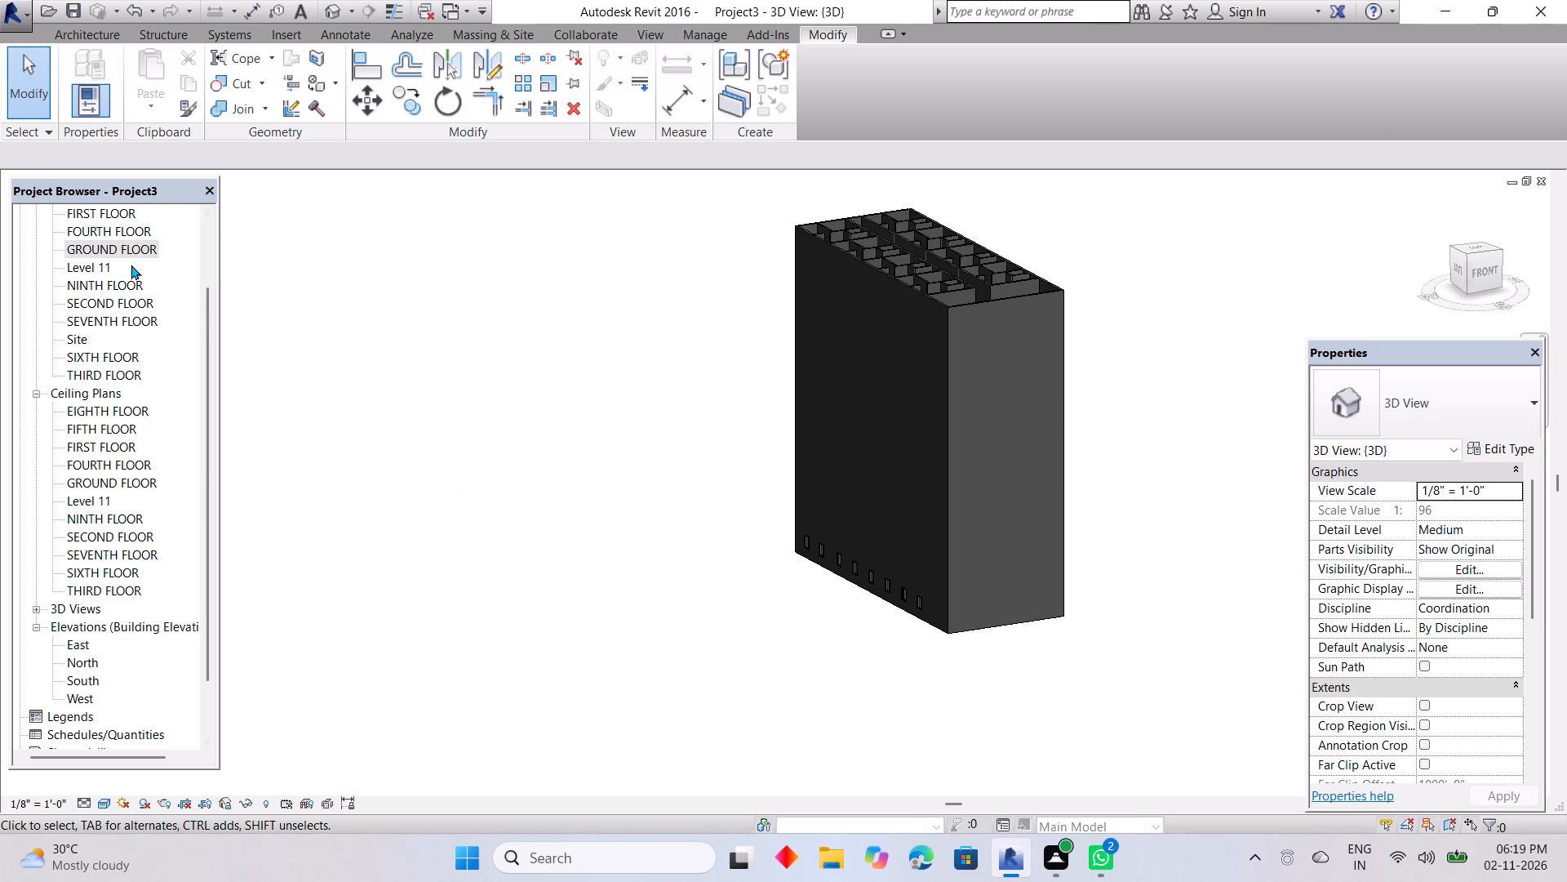
# On the GROUND FLOOR plan, place two Single-Flush 36" x 84" inner doors in the northernmost west apartment: larger north room and small enclosed room.
pyautogui.doubleClick(129, 242)
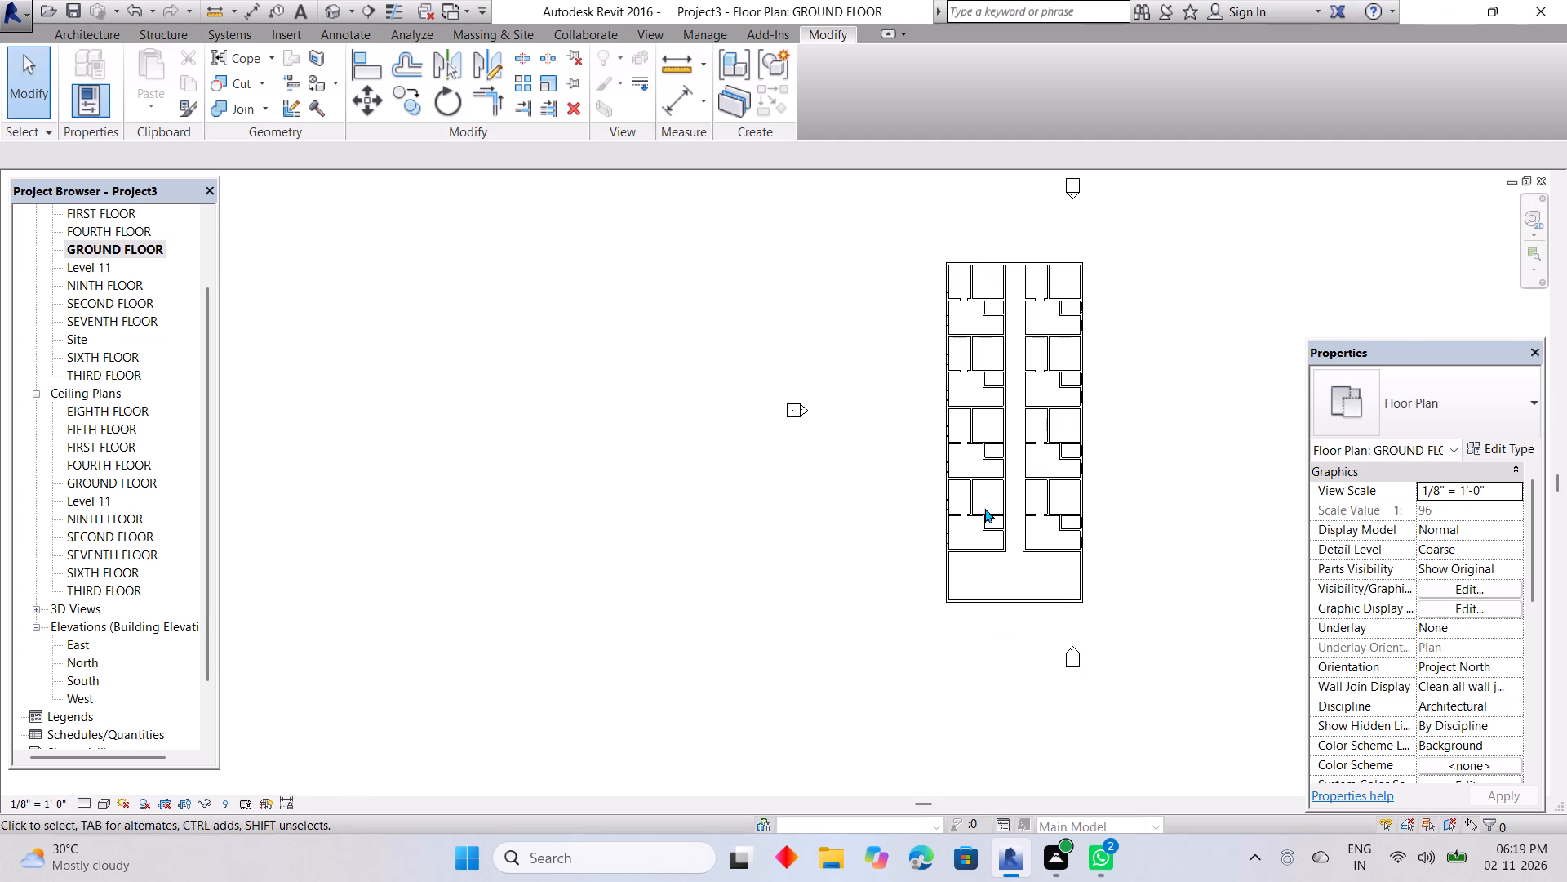
pyautogui.moveTo(1136, 492); pyautogui.dragTo(873, 553, button='middle')
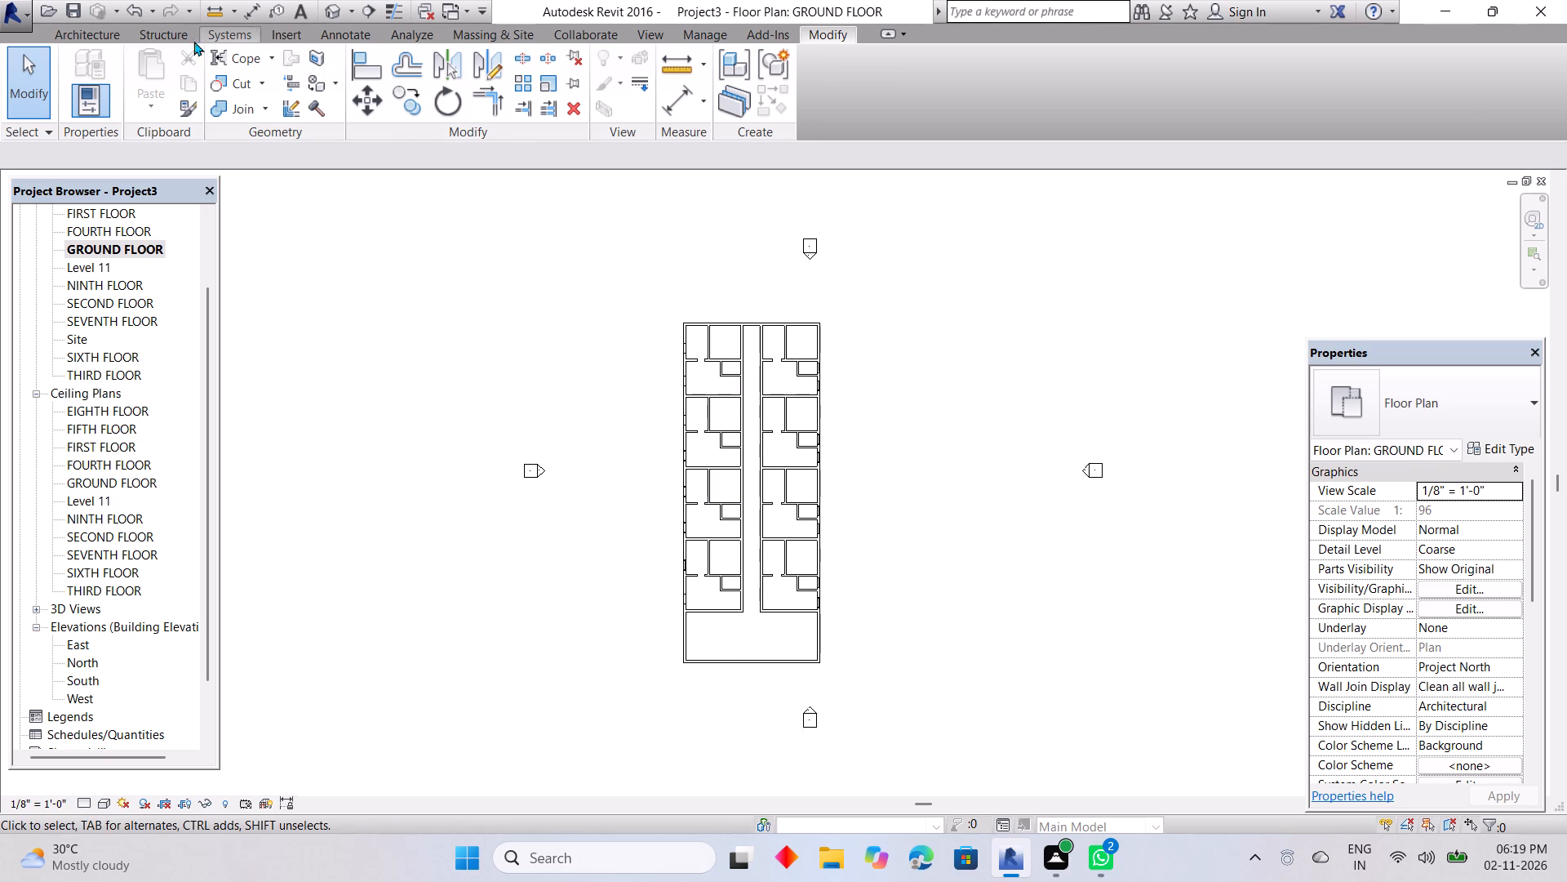
pyautogui.click(109, 28)
pyautogui.click(124, 76)
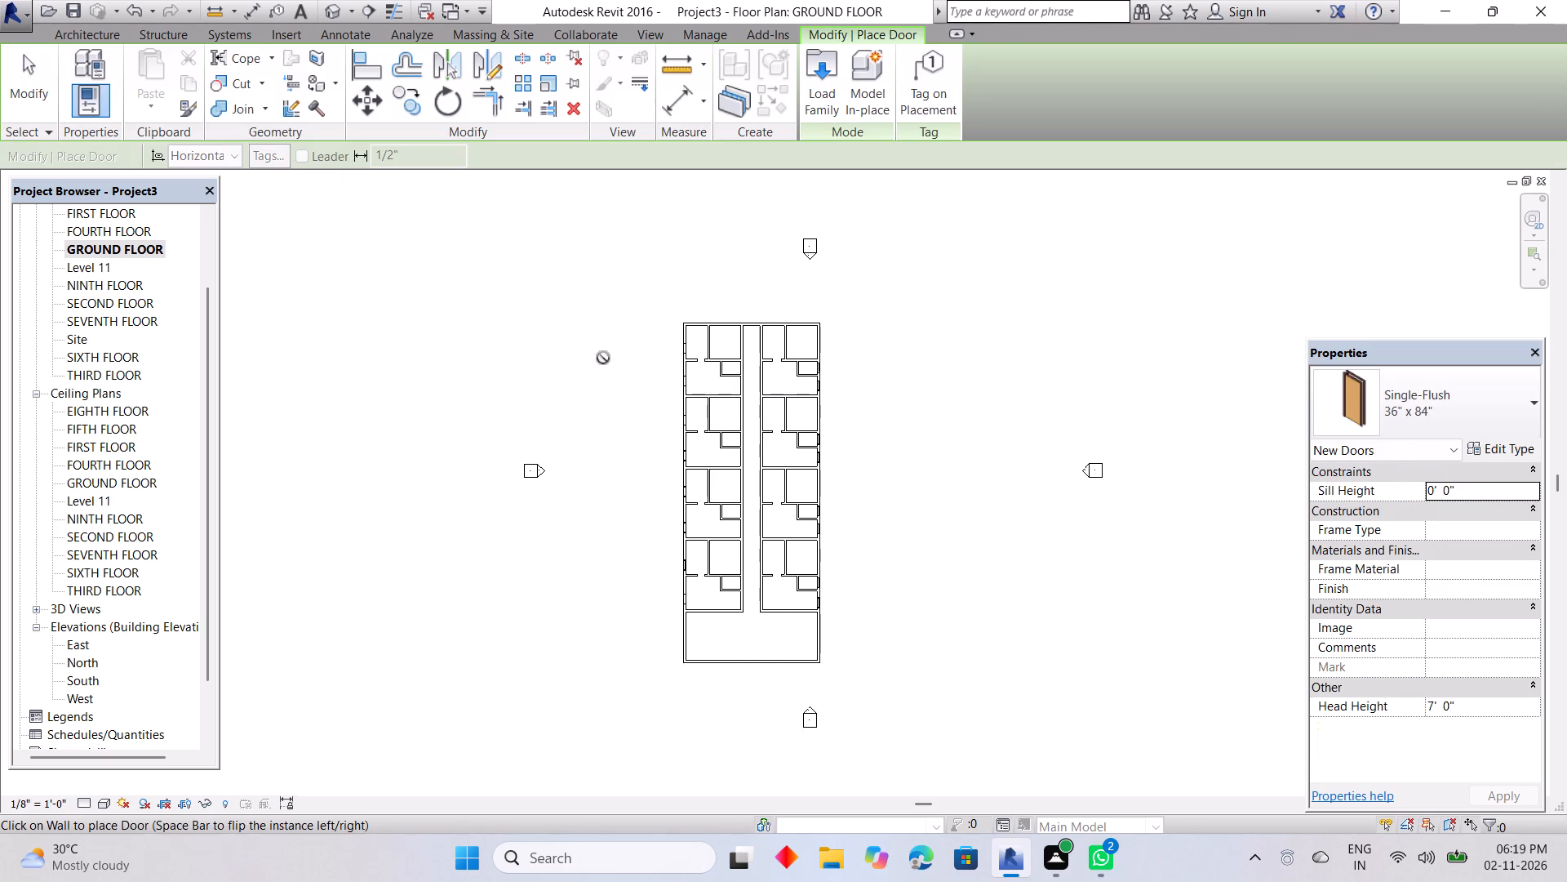
pyautogui.scroll(8, 701, 380)
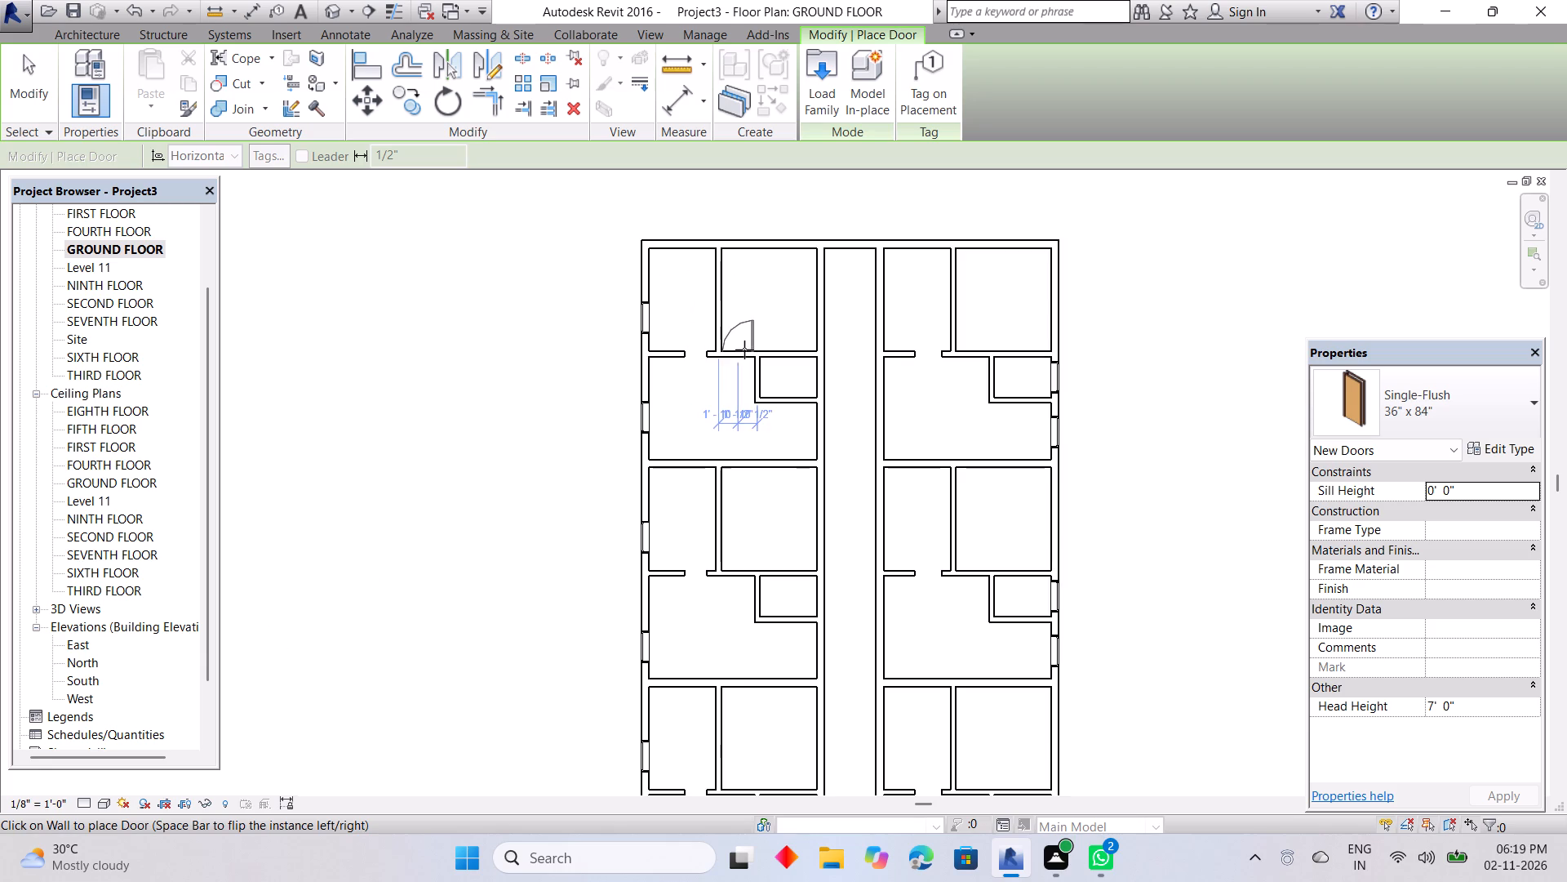
pyautogui.scroll(5, 743, 350)
pyautogui.press('space')
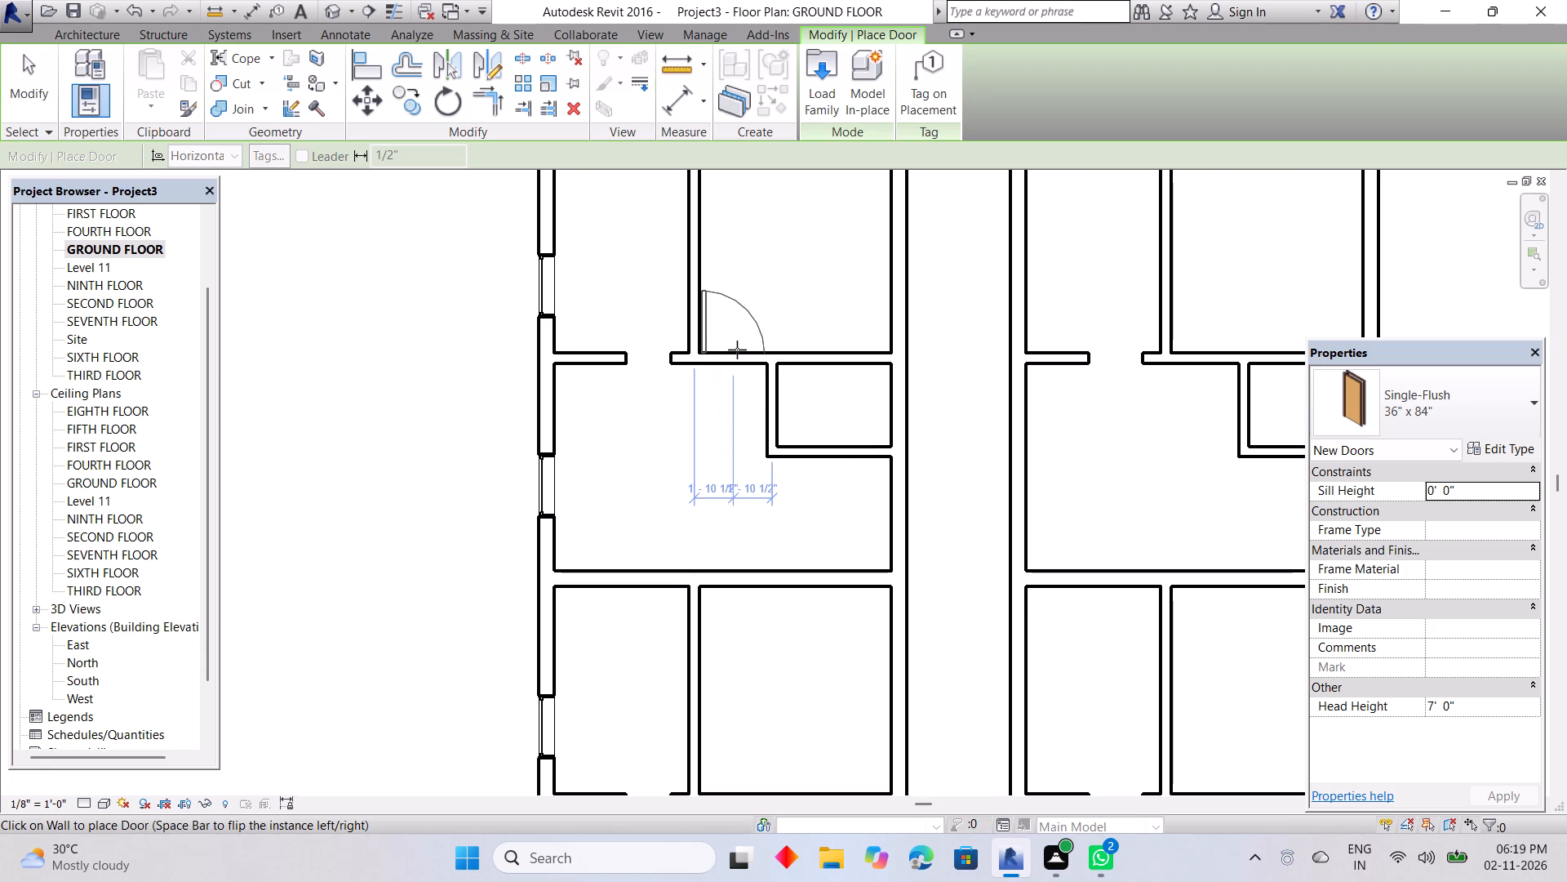
pyautogui.click(737, 350)
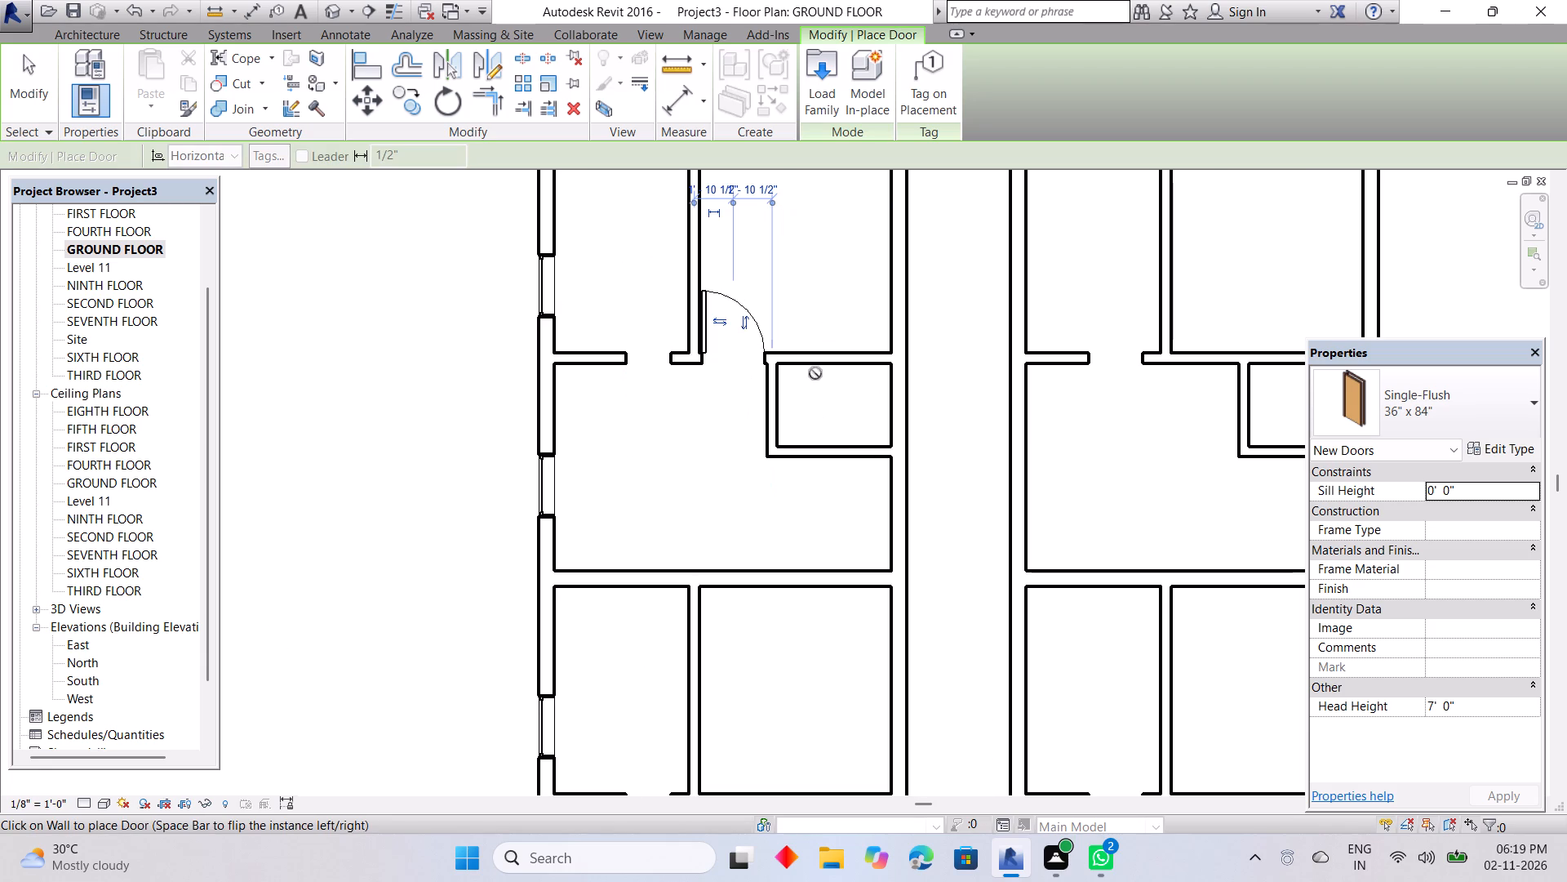
pyautogui.press('space')
pyautogui.click(811, 369)
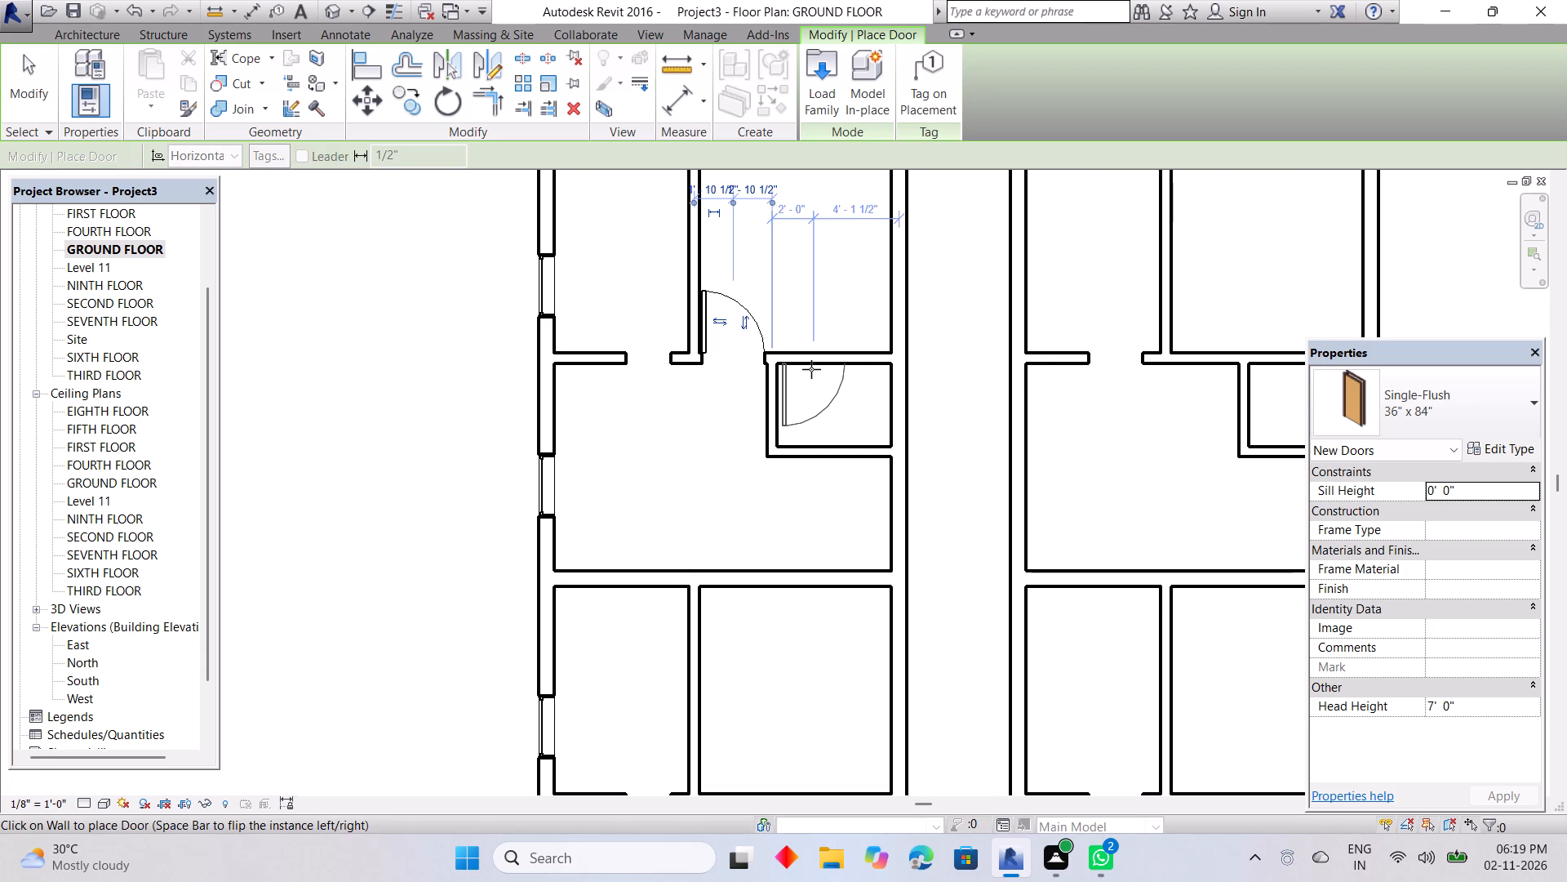
# Place inward-opening corridor entrance doors in the northernmost pair of apartments, each centred 2' 6" from the southern party wall.
pyautogui.moveTo(844, 488); pyautogui.dragTo(864, 390, button='middle')
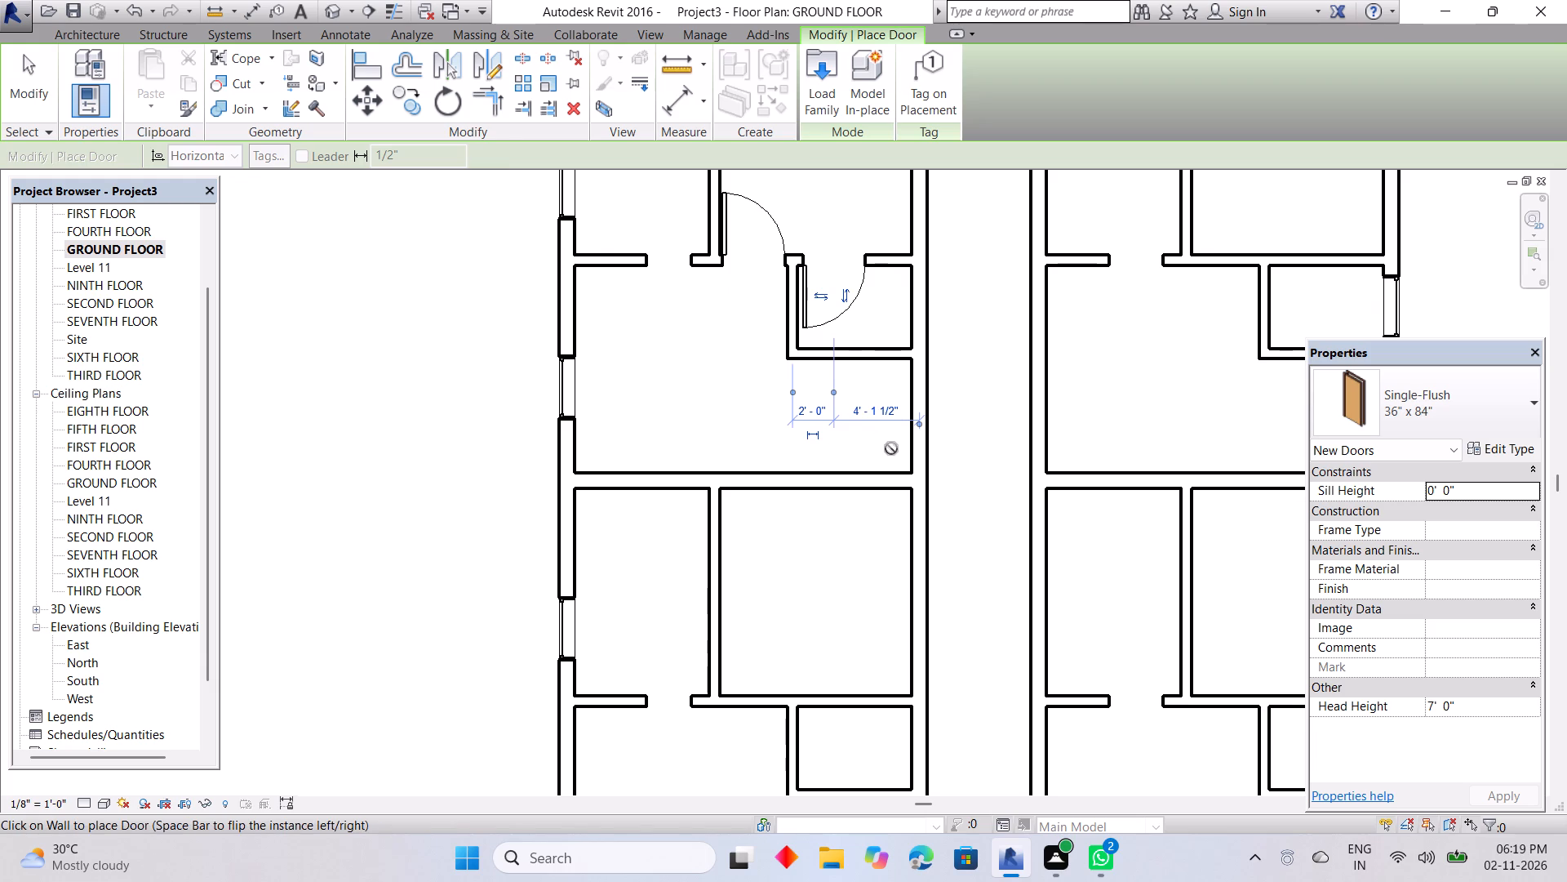
pyautogui.press('space')
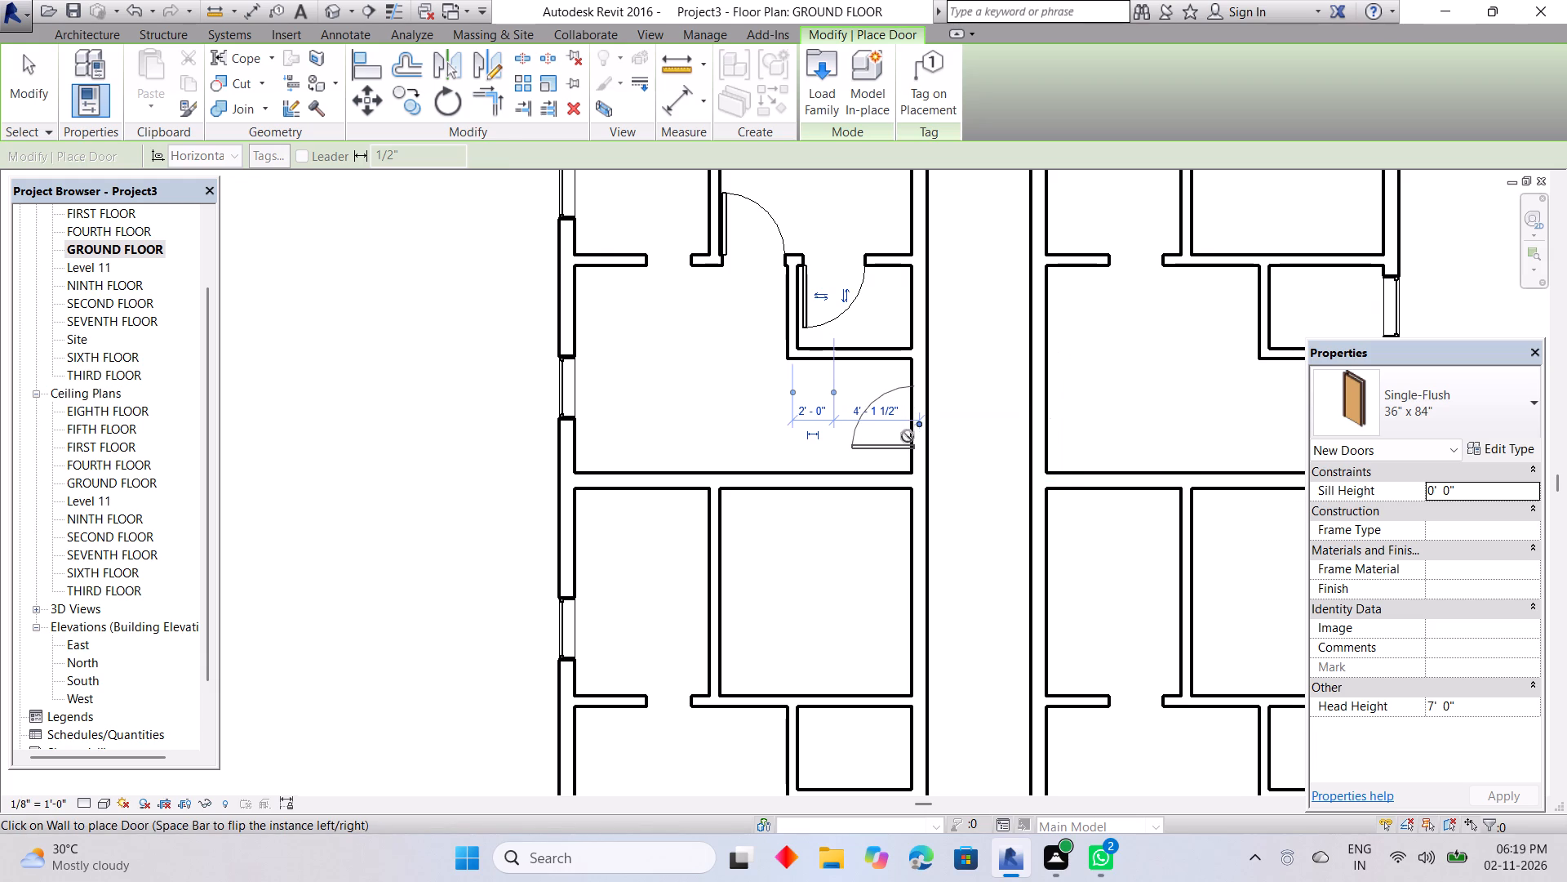
pyautogui.scroll(5, 908, 439)
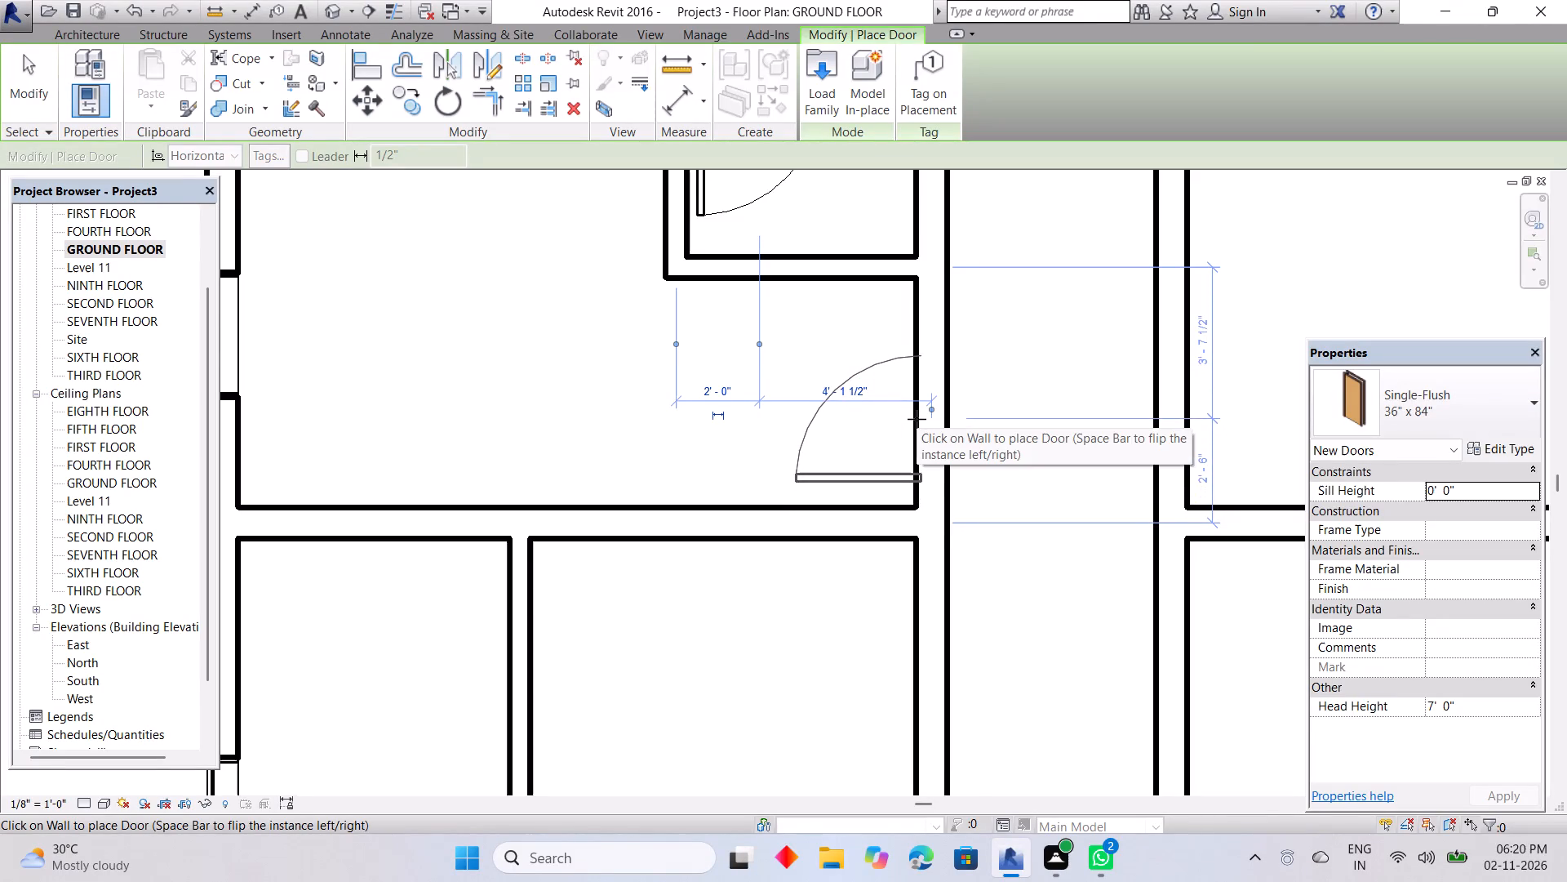
pyautogui.click(917, 419)
pyautogui.scroll(-7, 1045, 458)
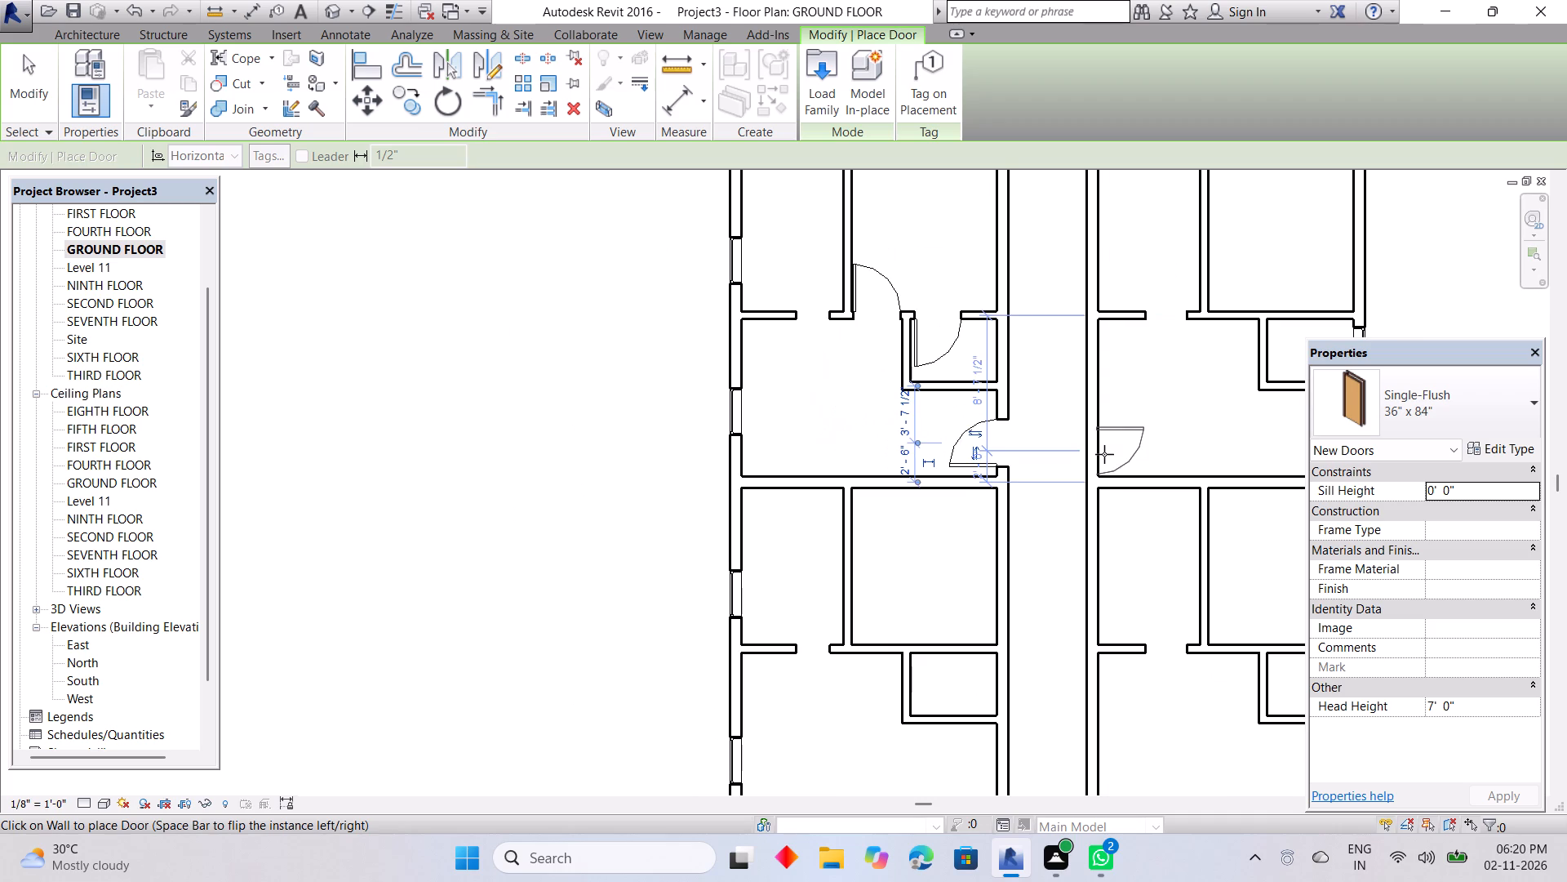
pyautogui.press('space')
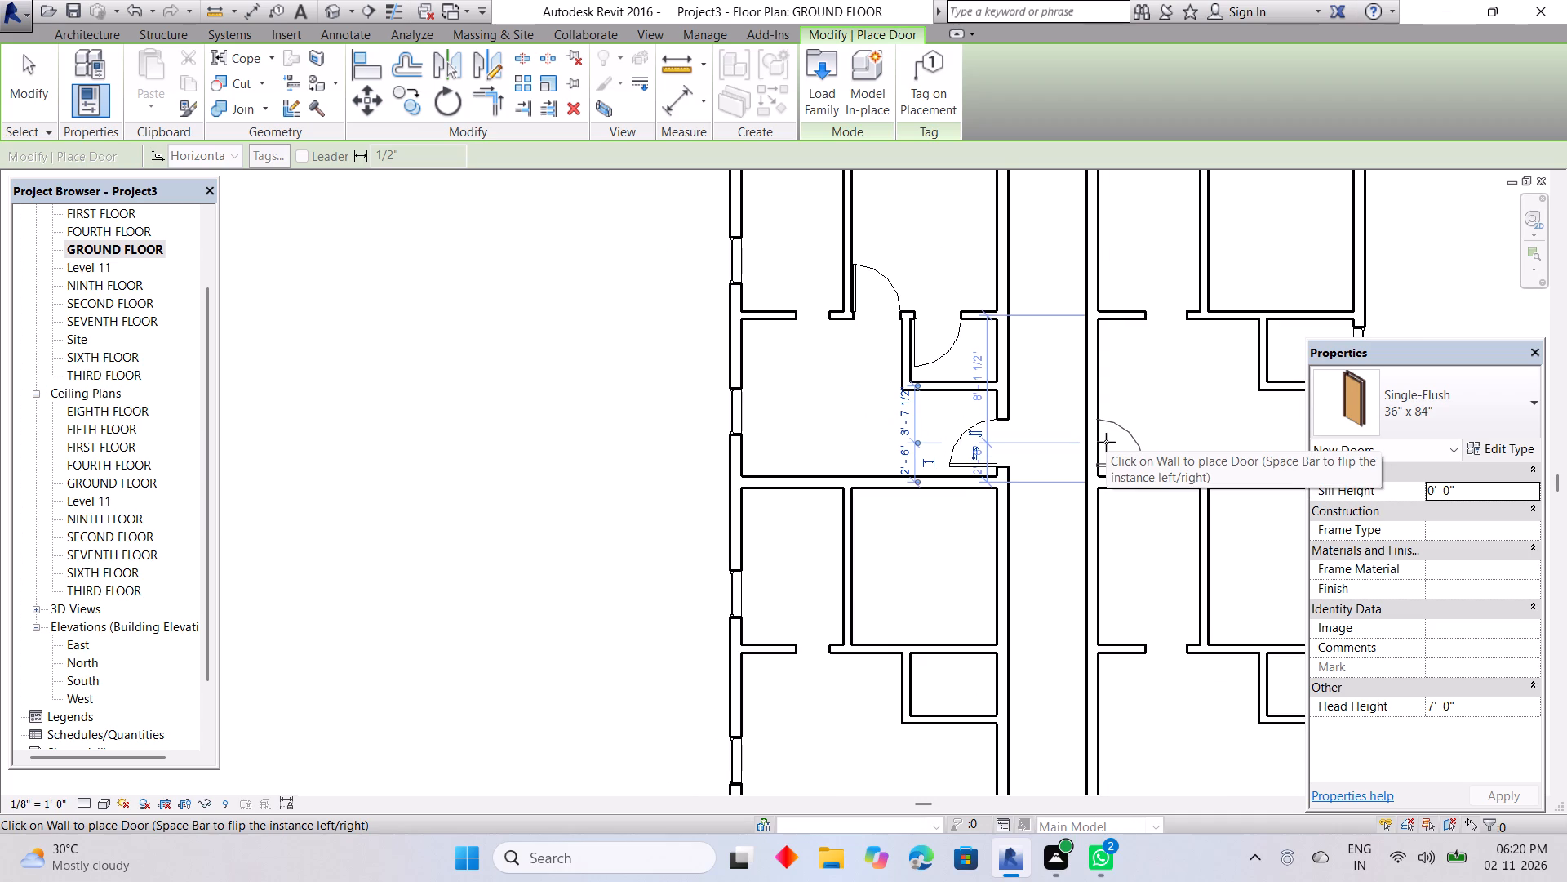
pyautogui.click(1106, 442)
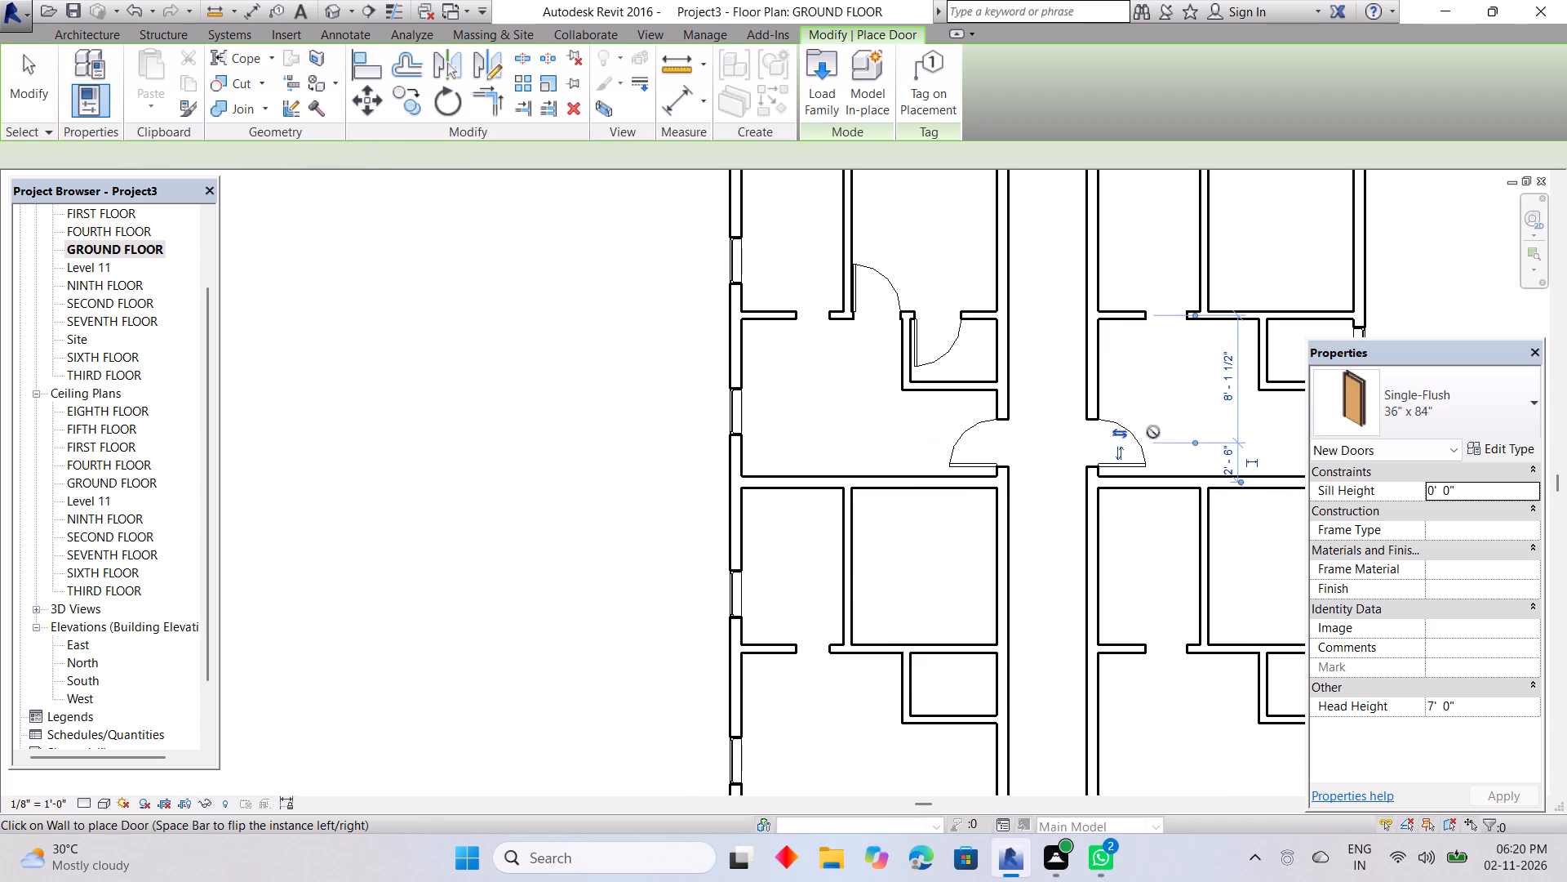
# Place two Single-Flush 36" x 84" inner doors in the northernmost east apartment, for the larger north room and the small enclosed room.
pyautogui.moveTo(1167, 407); pyautogui.dragTo(1085, 559, button='middle')
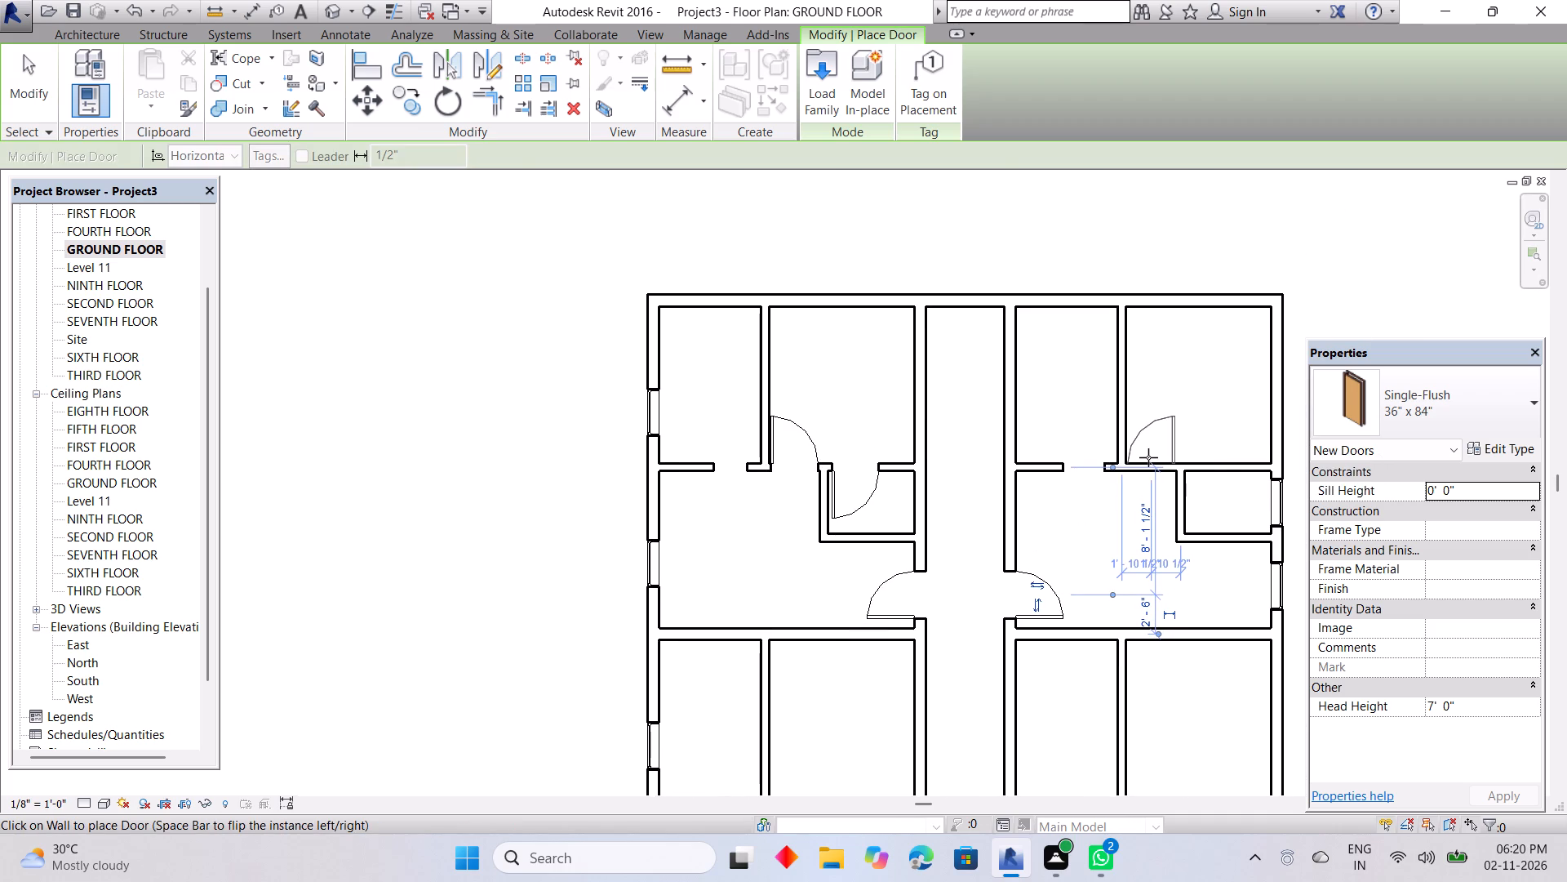
pyautogui.press('space')
pyautogui.click(1148, 458)
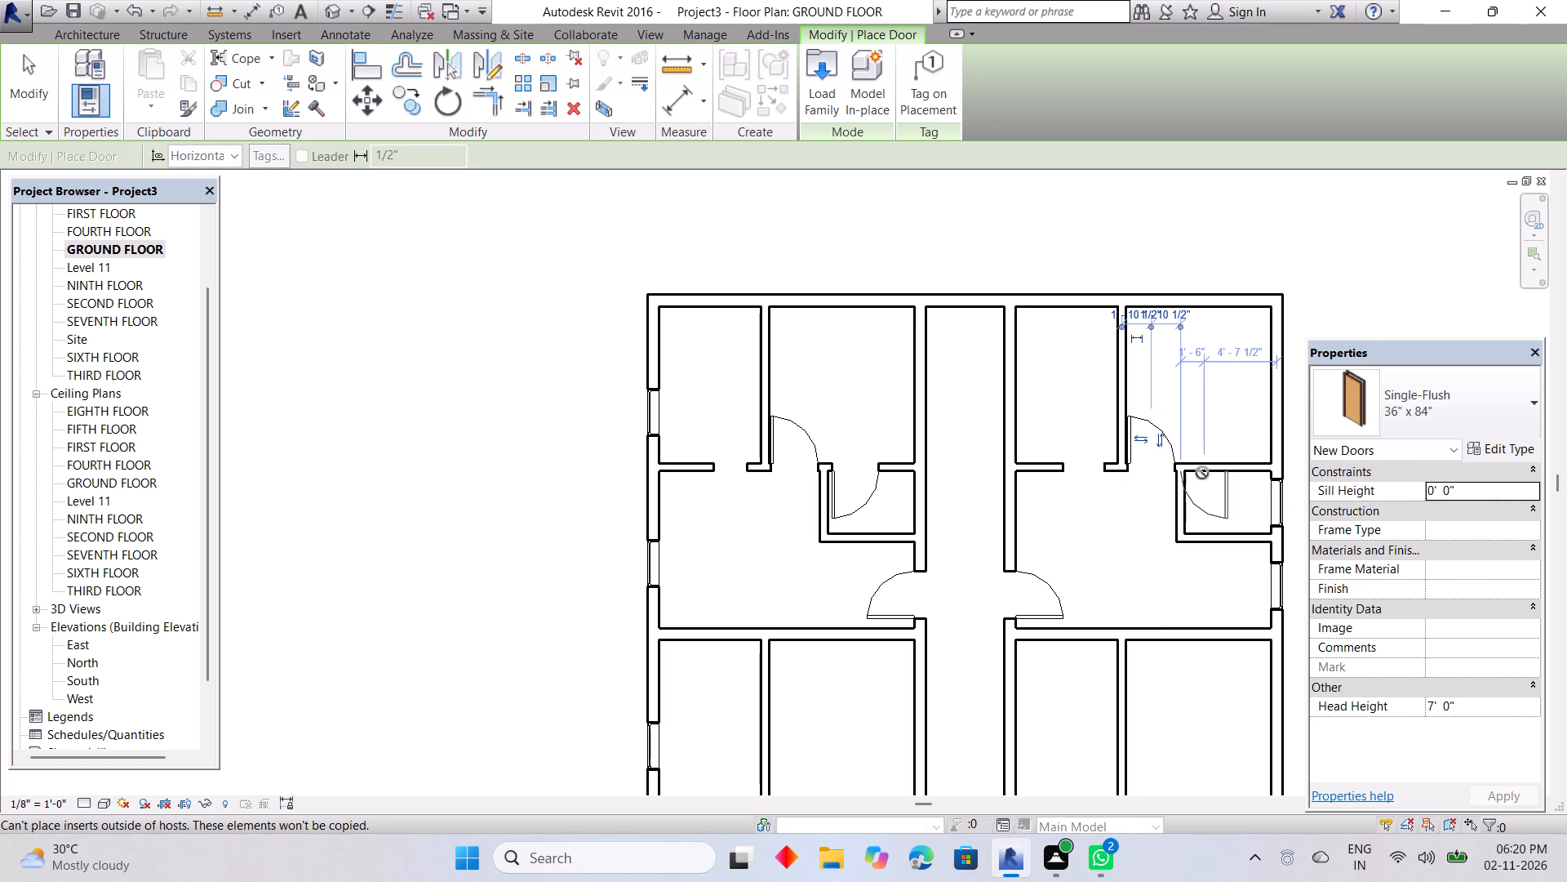
pyautogui.press('space')
pyautogui.click(1211, 473)
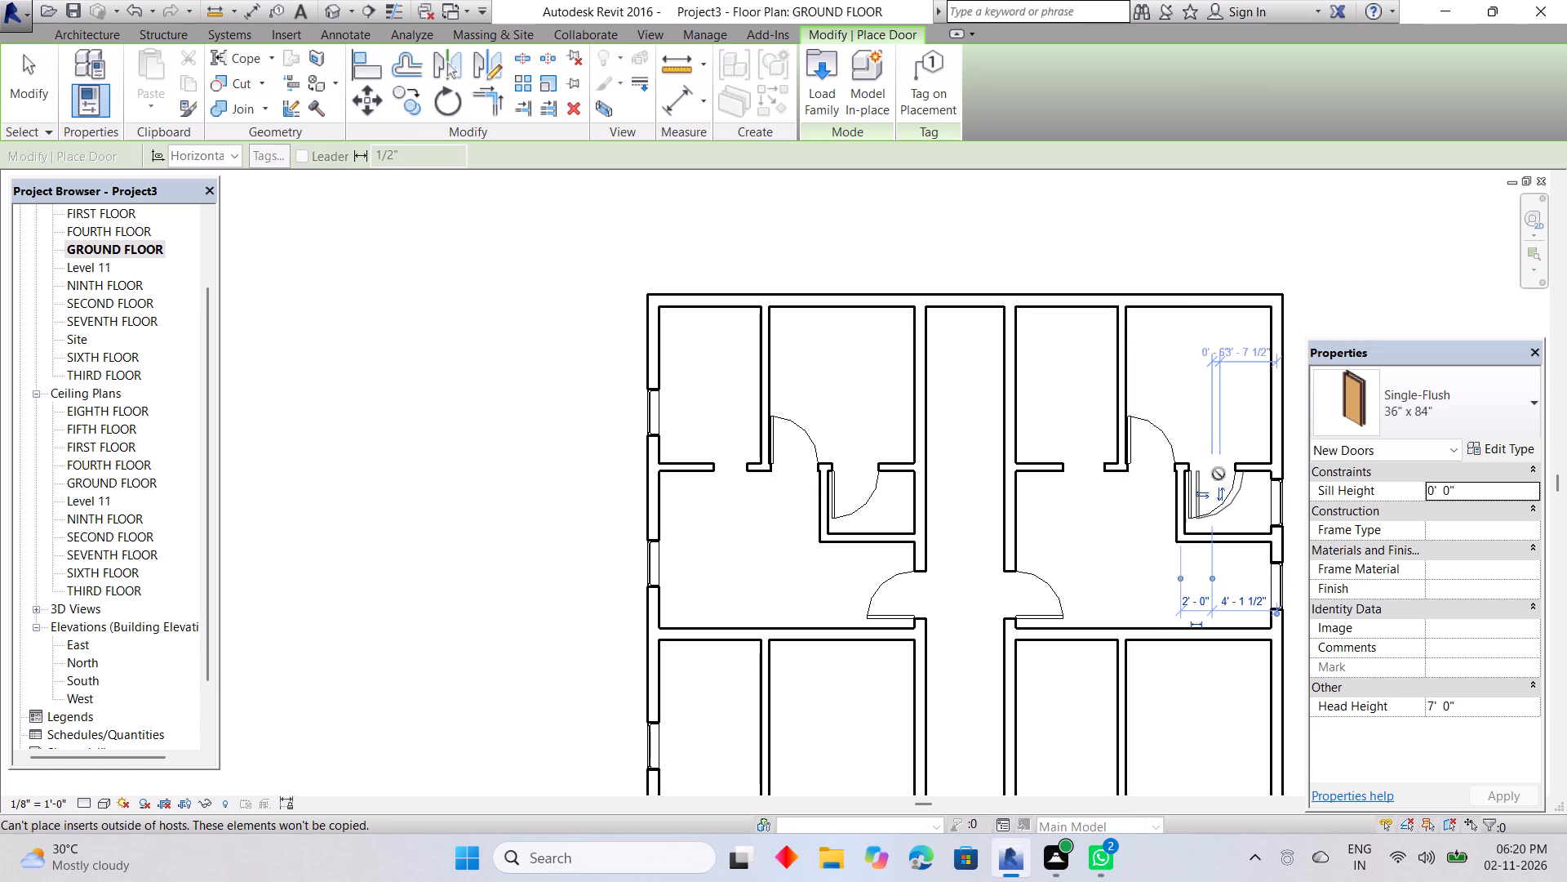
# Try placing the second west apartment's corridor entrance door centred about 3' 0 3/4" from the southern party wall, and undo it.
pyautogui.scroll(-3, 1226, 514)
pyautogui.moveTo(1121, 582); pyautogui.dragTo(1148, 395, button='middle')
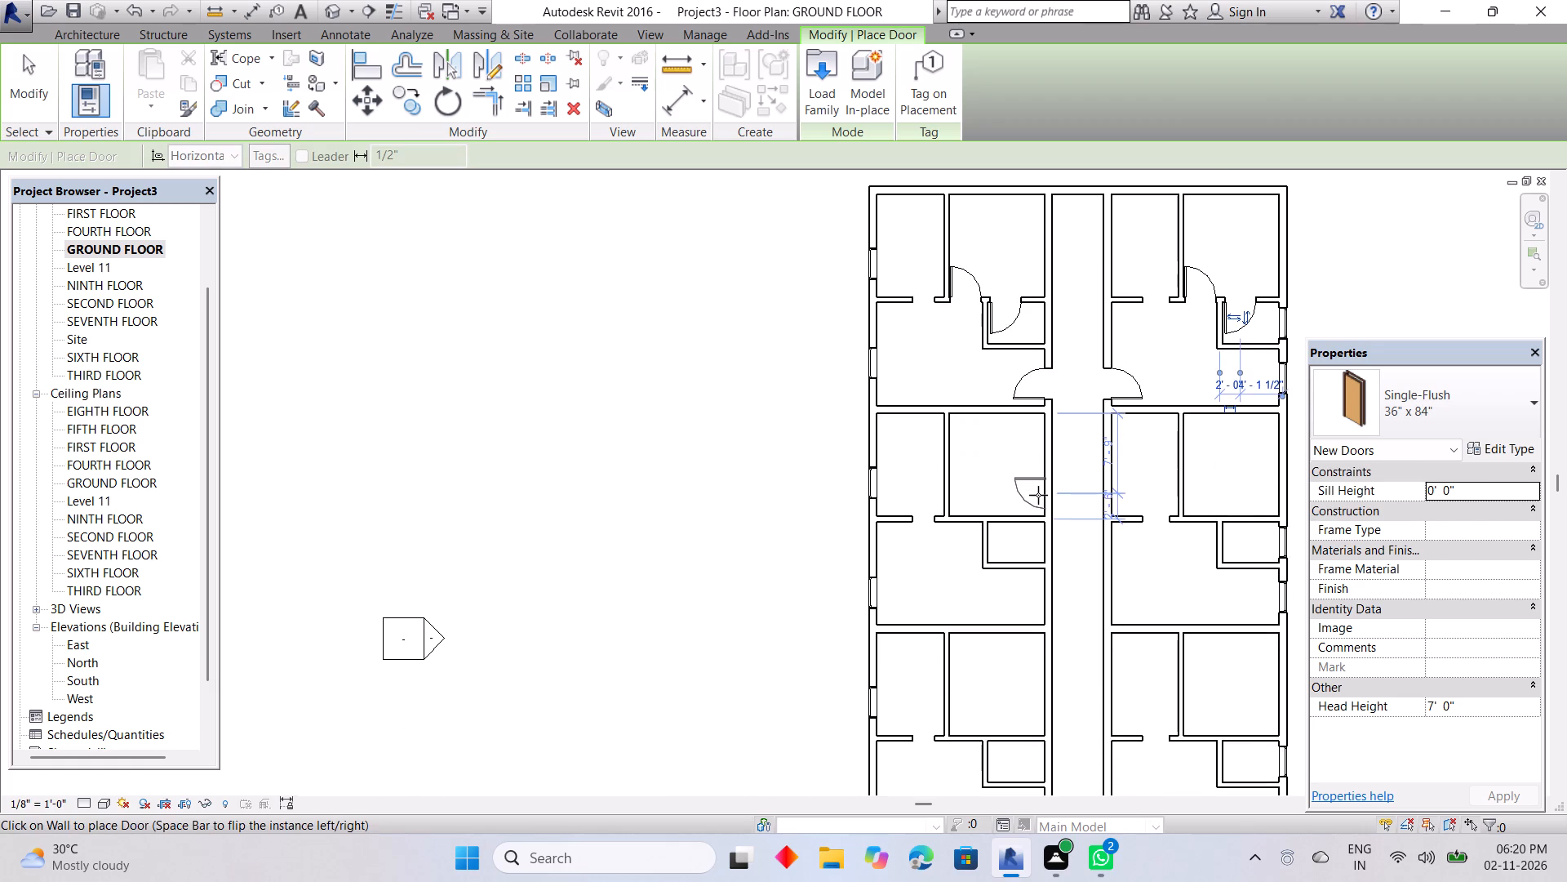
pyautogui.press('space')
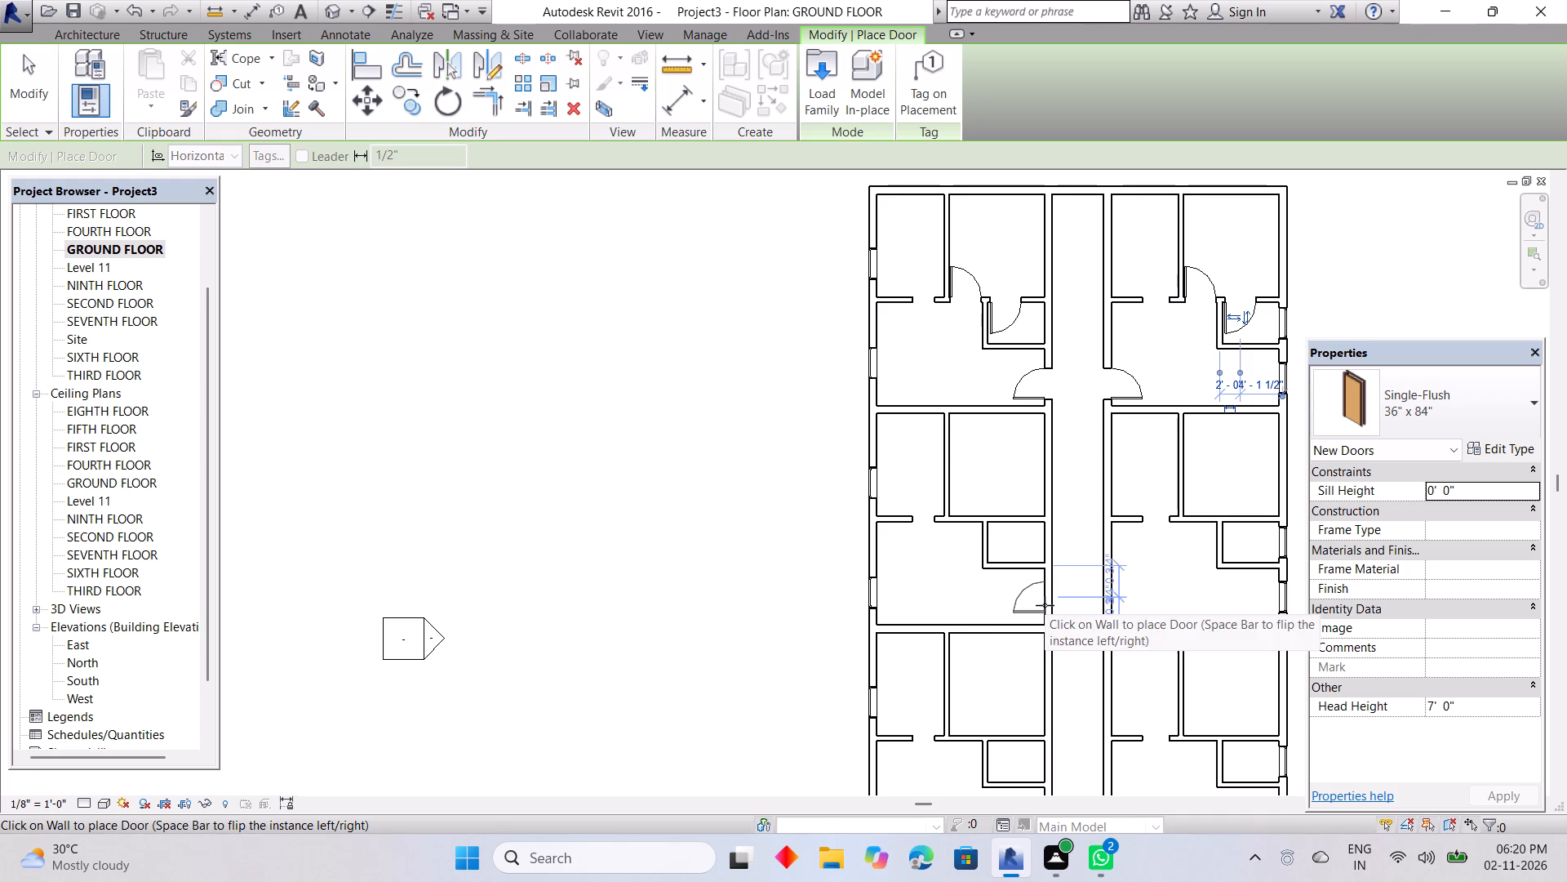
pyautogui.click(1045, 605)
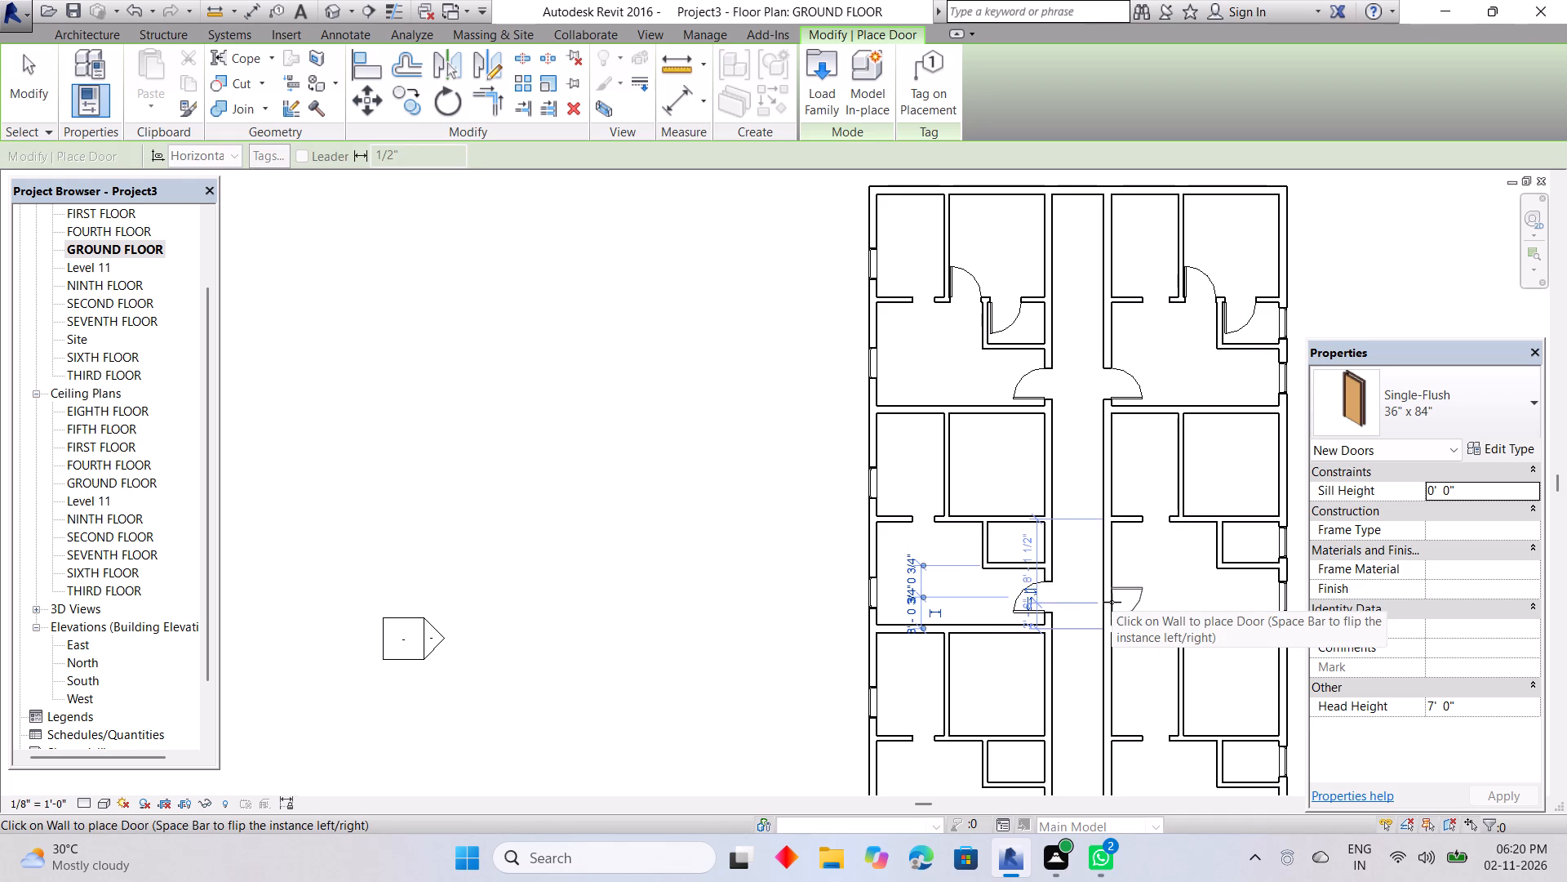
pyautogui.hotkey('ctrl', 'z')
# Place inward-opening corridor entrance doors in the second pair of apartments from the north, each centred 2' 6" from the southern party wall.
pyautogui.scroll(7, 1046, 617)
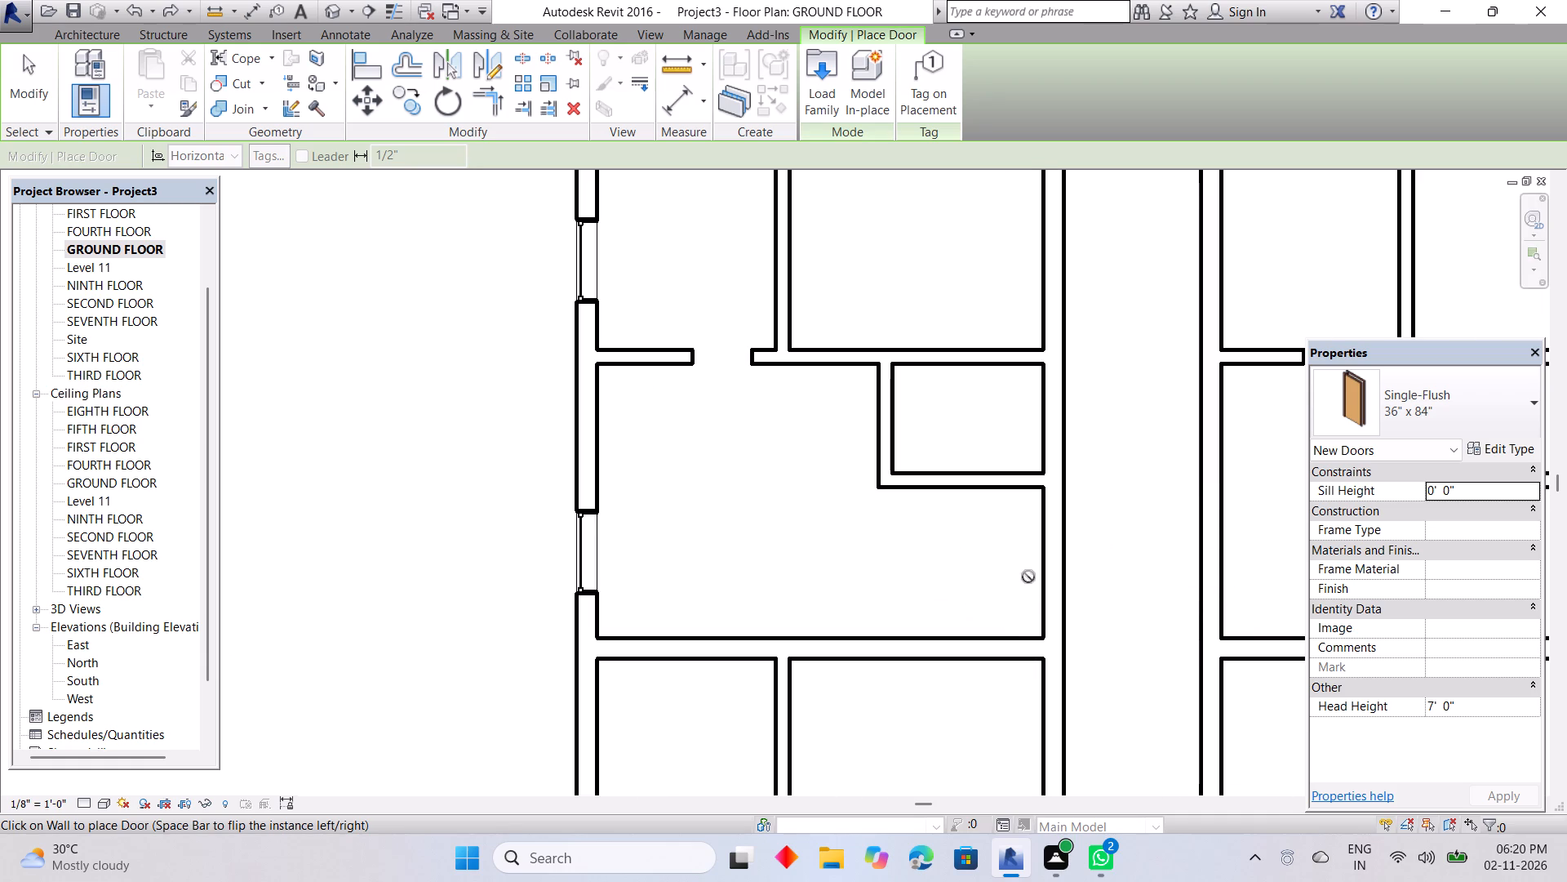
pyautogui.press('space')
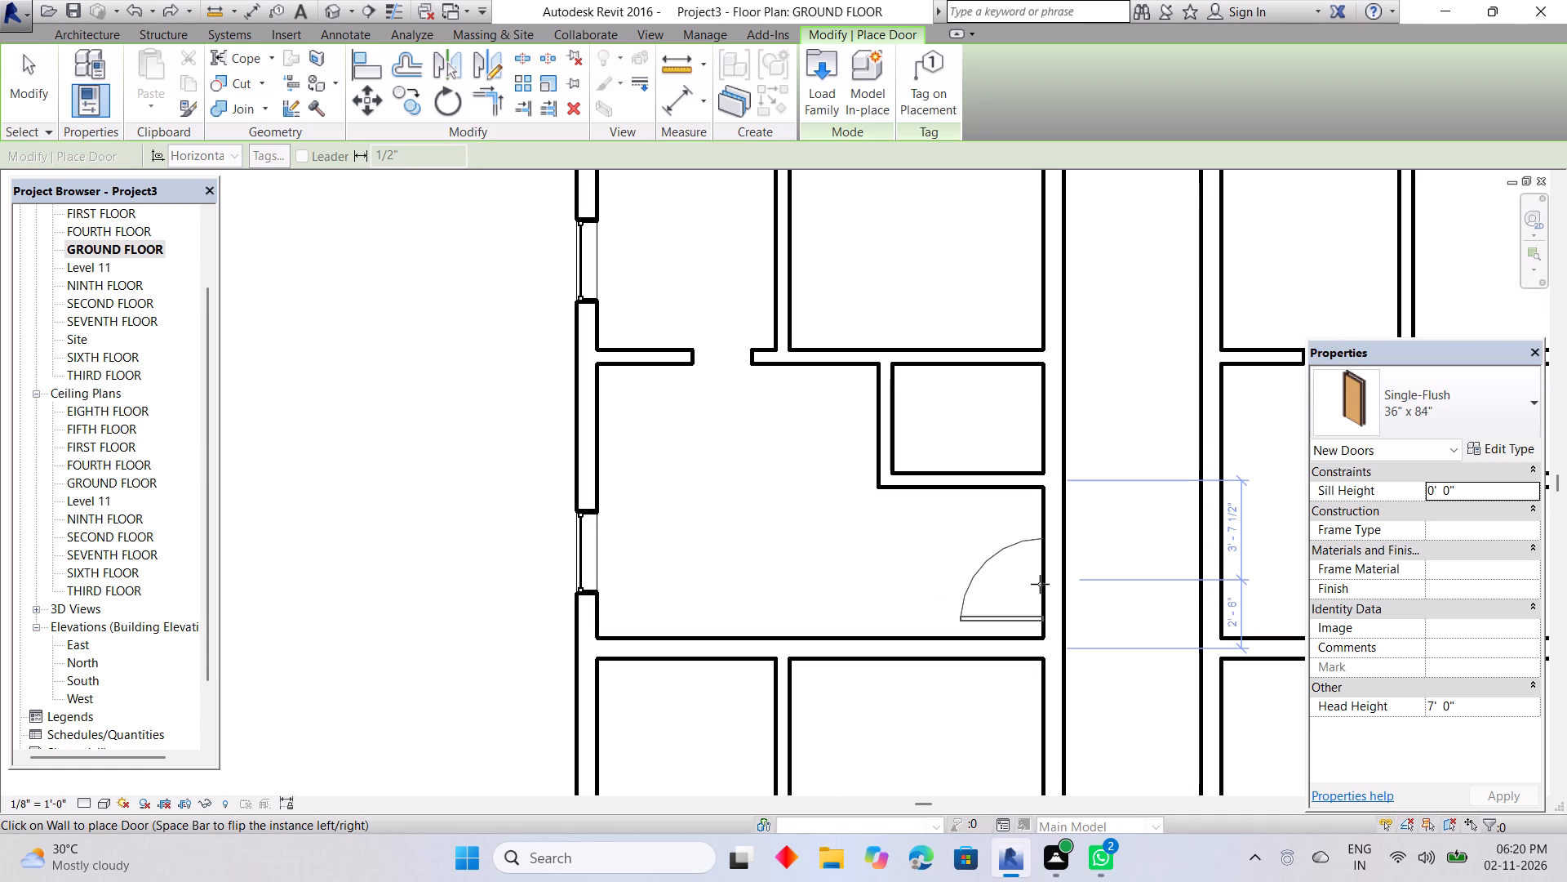
pyautogui.click(1040, 580)
pyautogui.scroll(-4, 1108, 588)
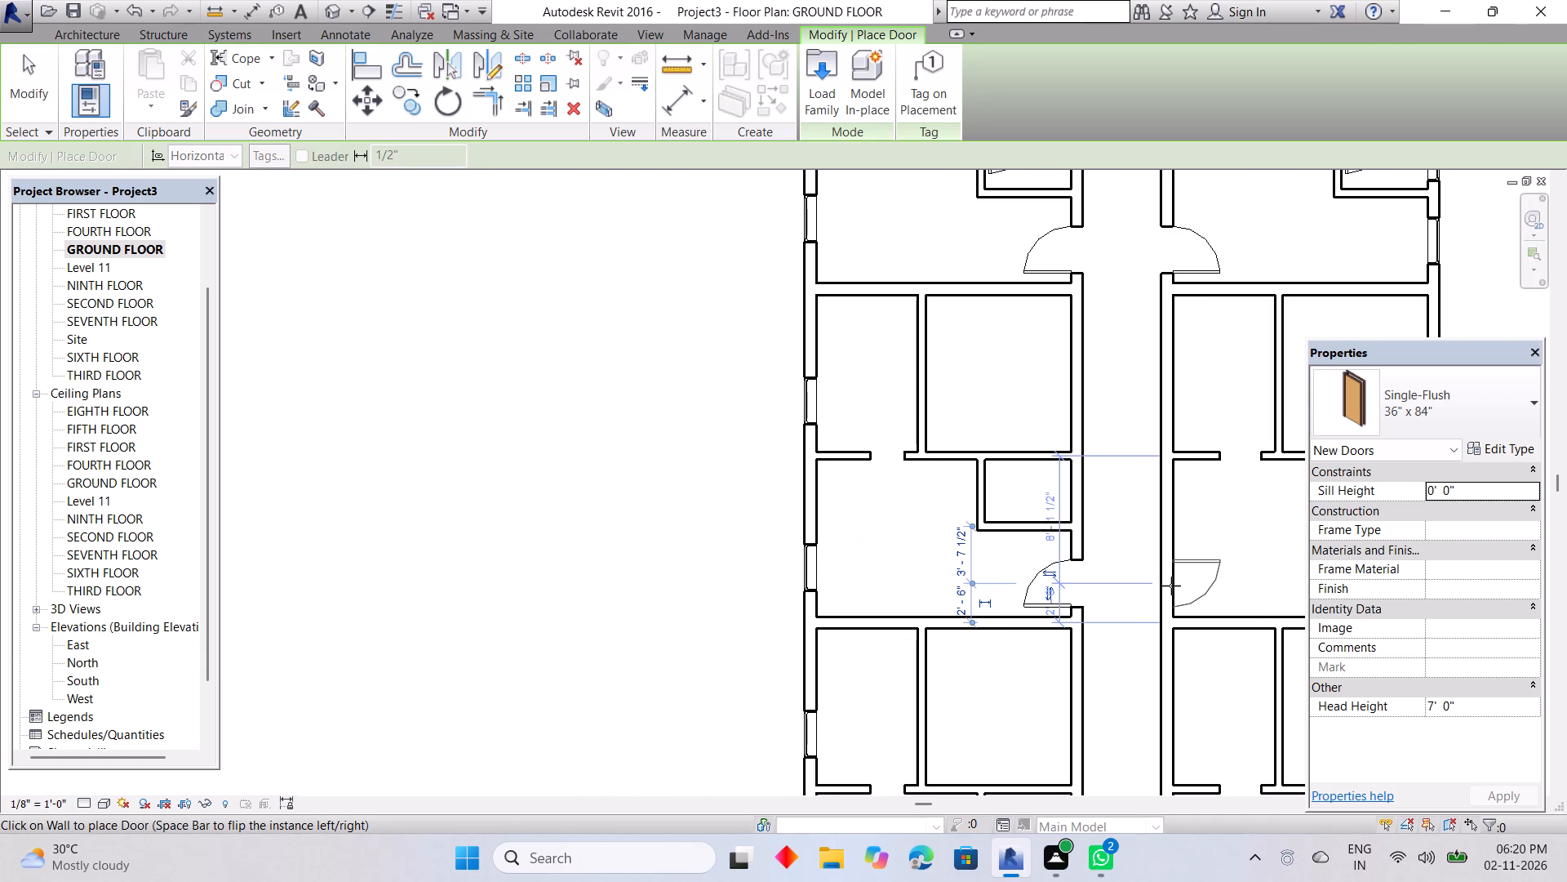
pyautogui.press('space')
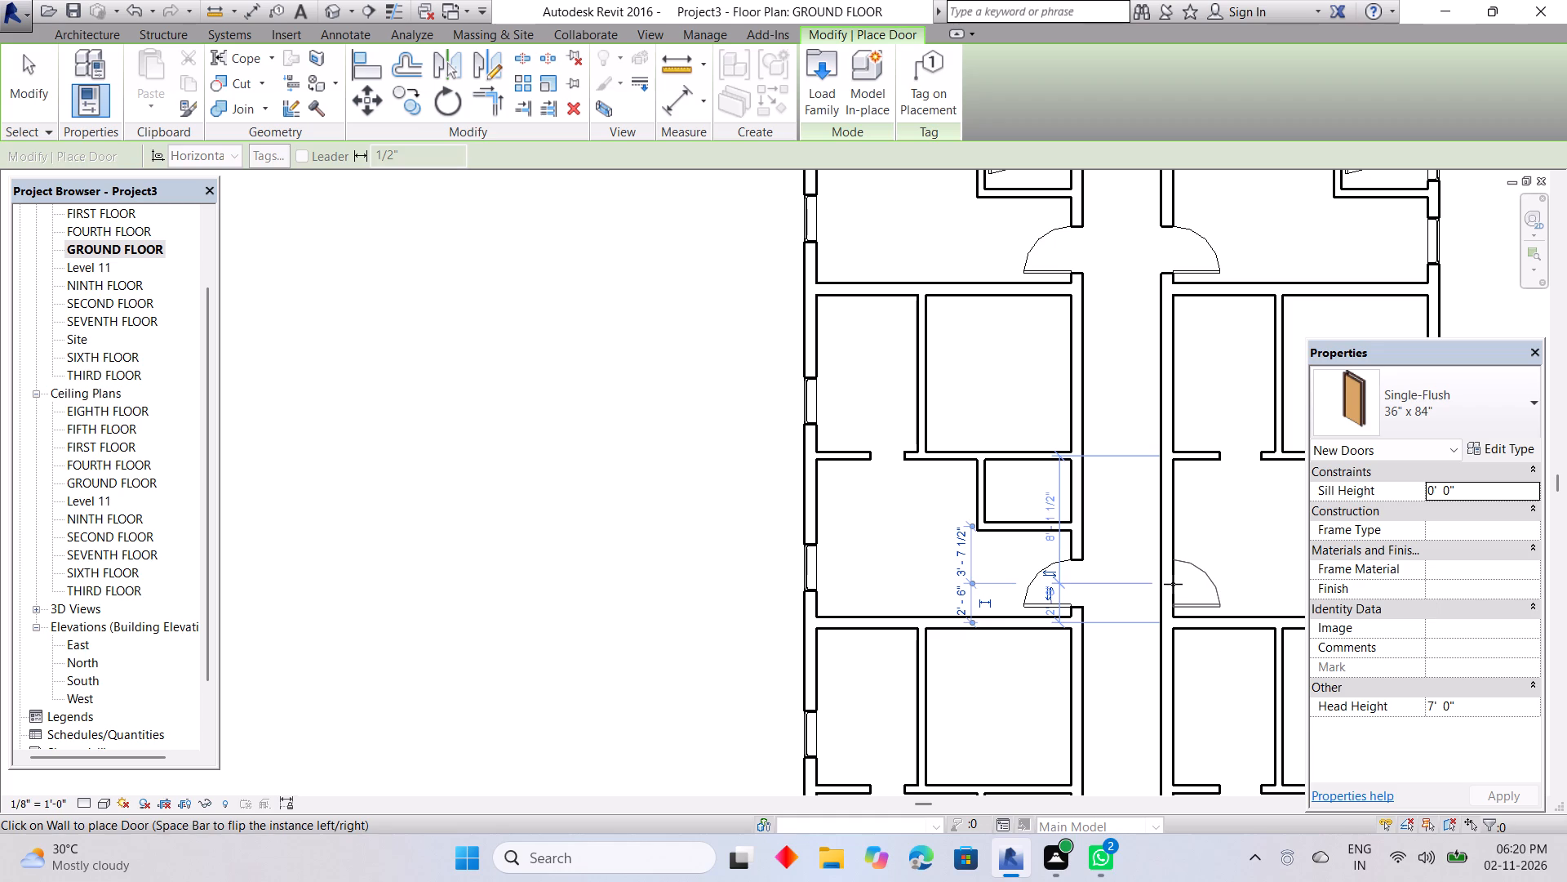
pyautogui.click(1173, 584)
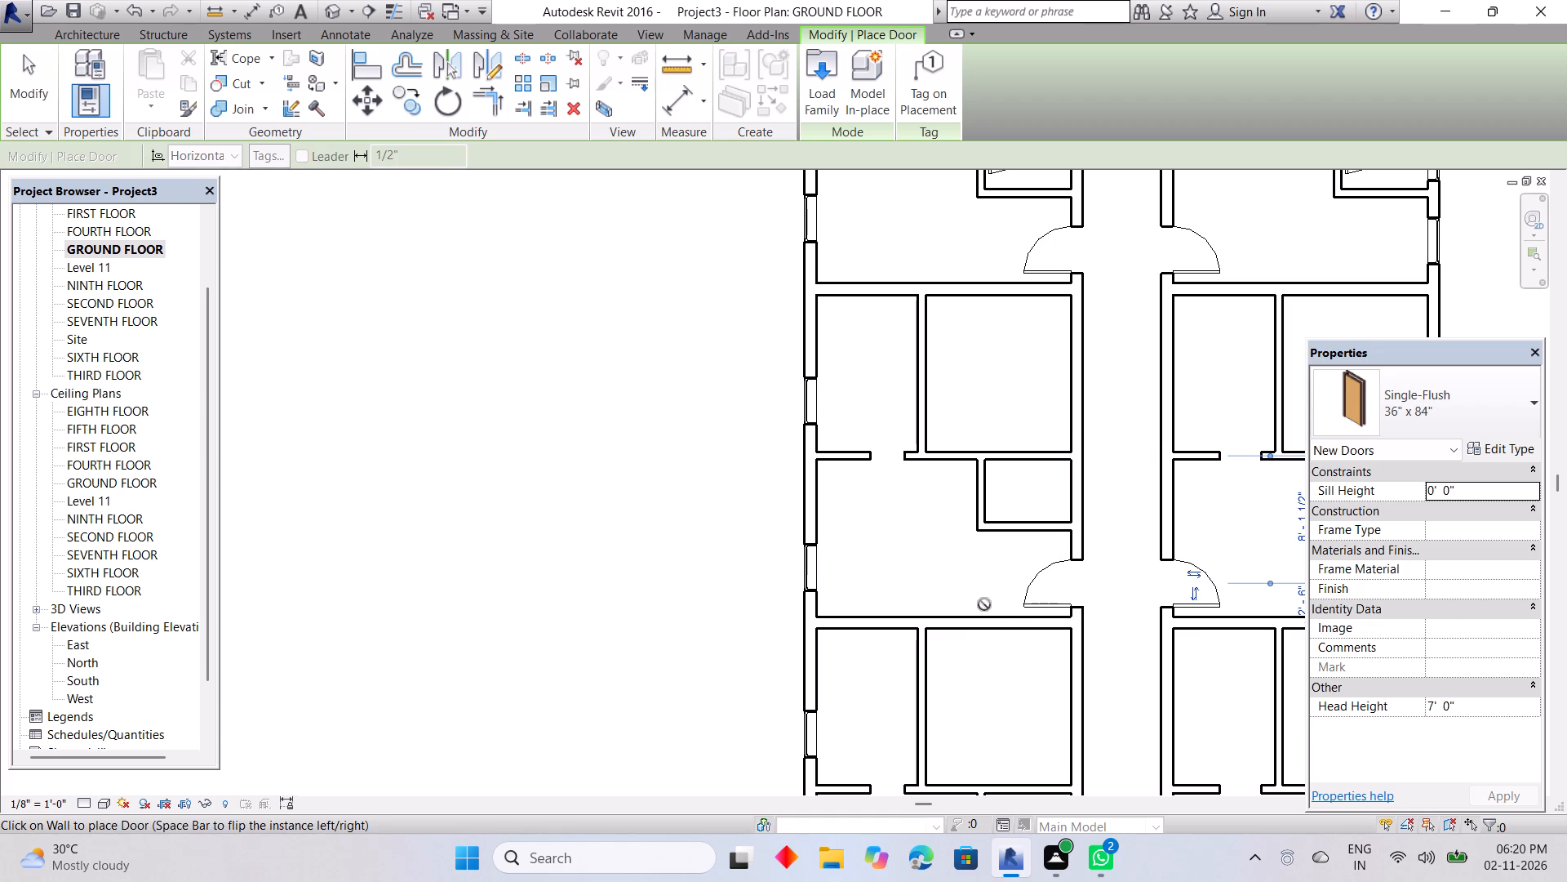
# Place two inner doors in the second west apartment: larger north room, 1' 10 1/2" from the partition, and small room, 2' 0" from its west wall.
pyautogui.press('space')
pyautogui.click(947, 449)
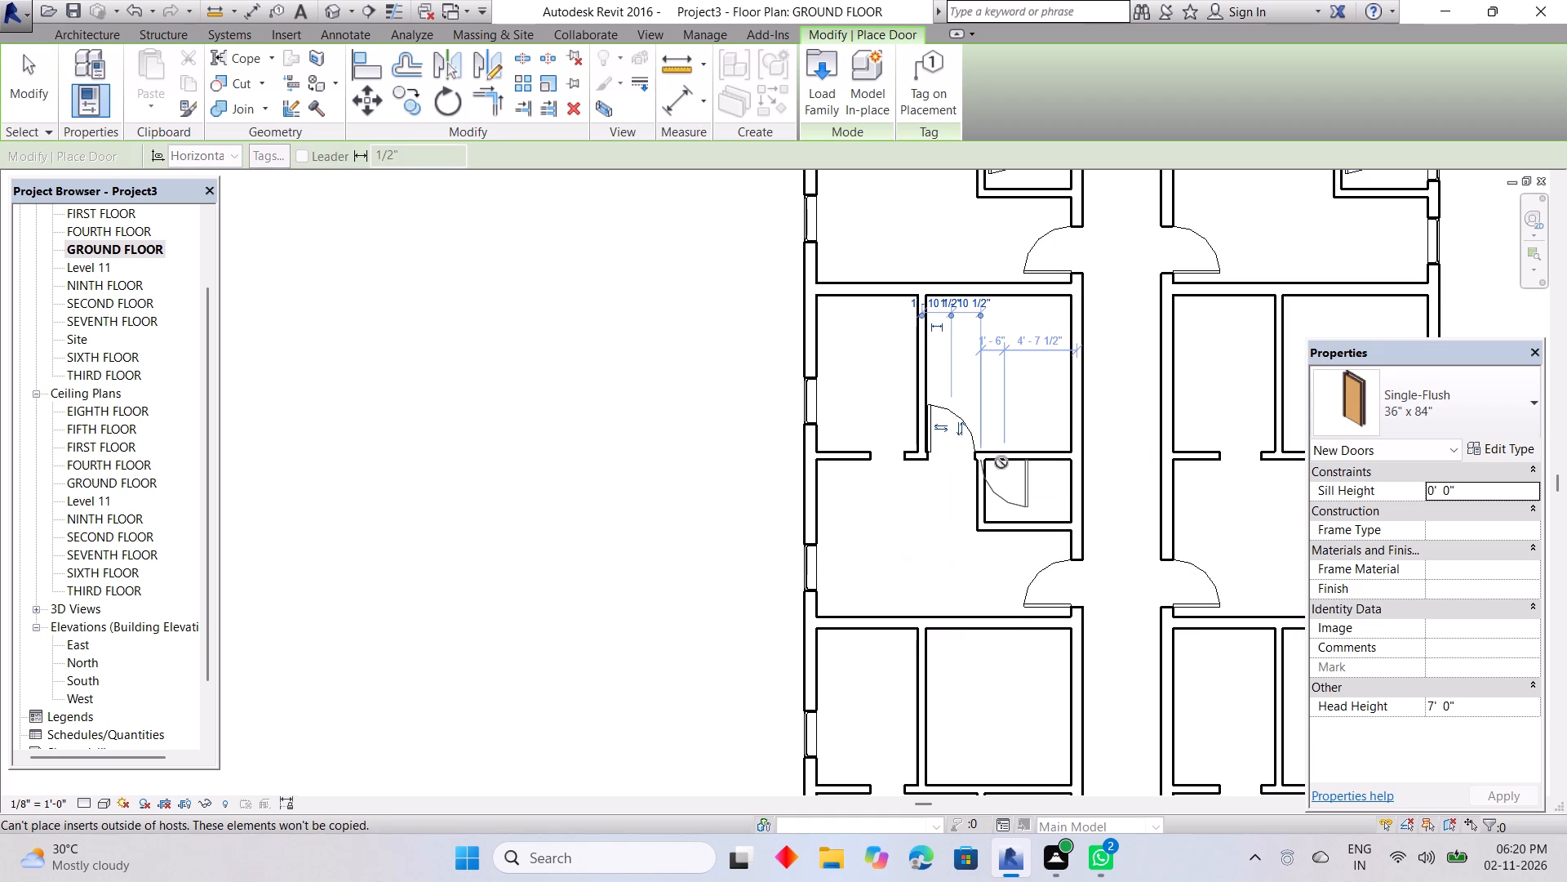
pyautogui.press('space')
pyautogui.click(1015, 465)
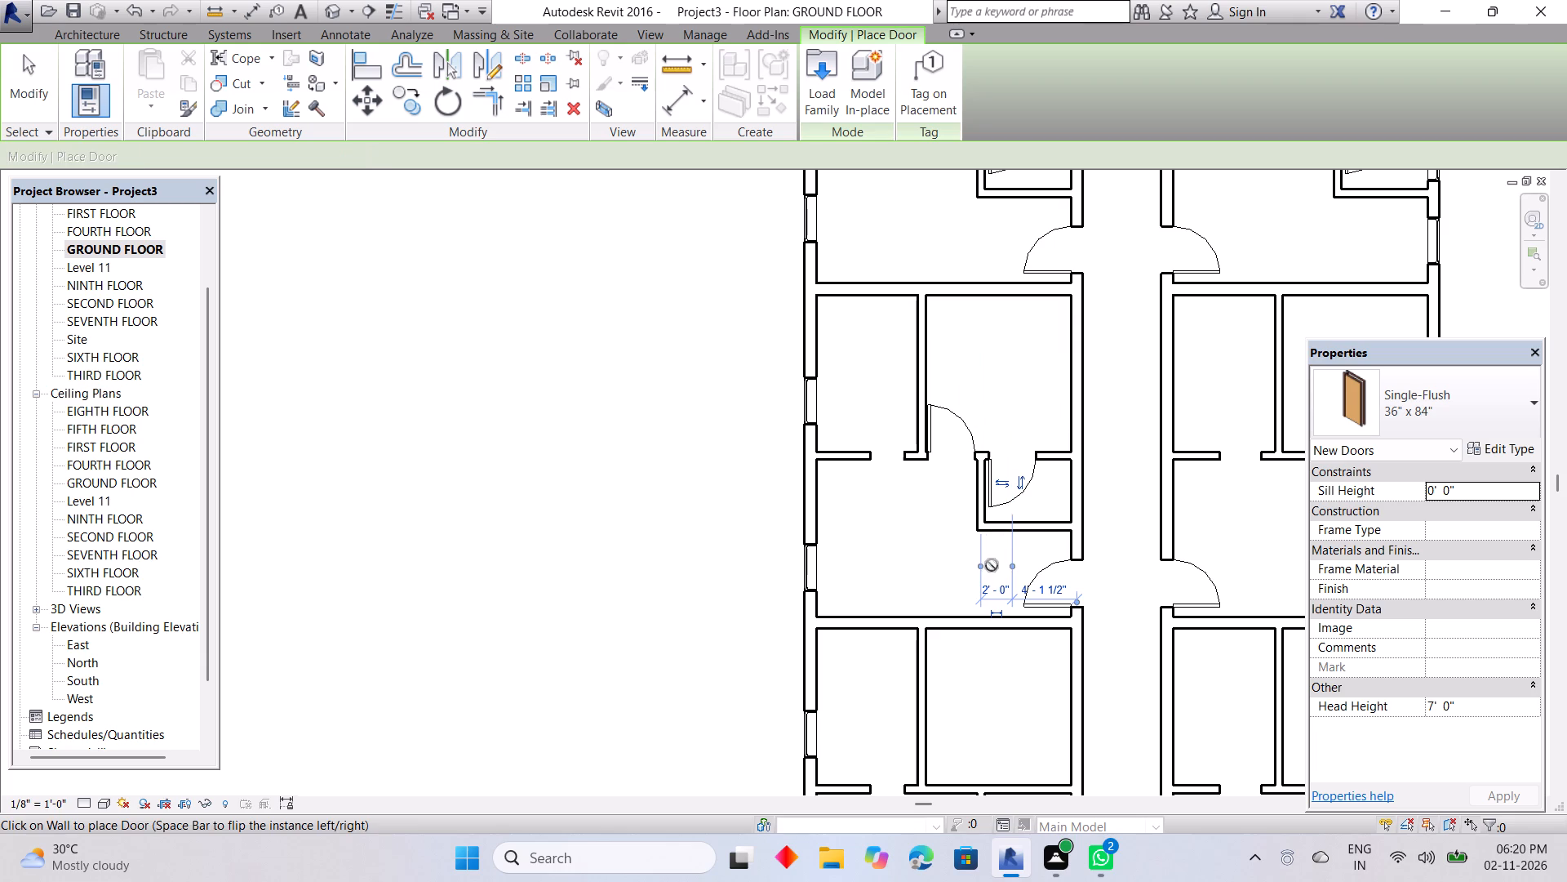
# Place two inner doors in the third west apartment: larger north room, 1' 10 1/2" from the partition, and small room, 2' 0" from its west wall.
pyautogui.moveTo(992, 565); pyautogui.dragTo(990, 393, button='middle')
pyautogui.moveTo(1054, 674); pyautogui.dragTo(1047, 584, button='middle')
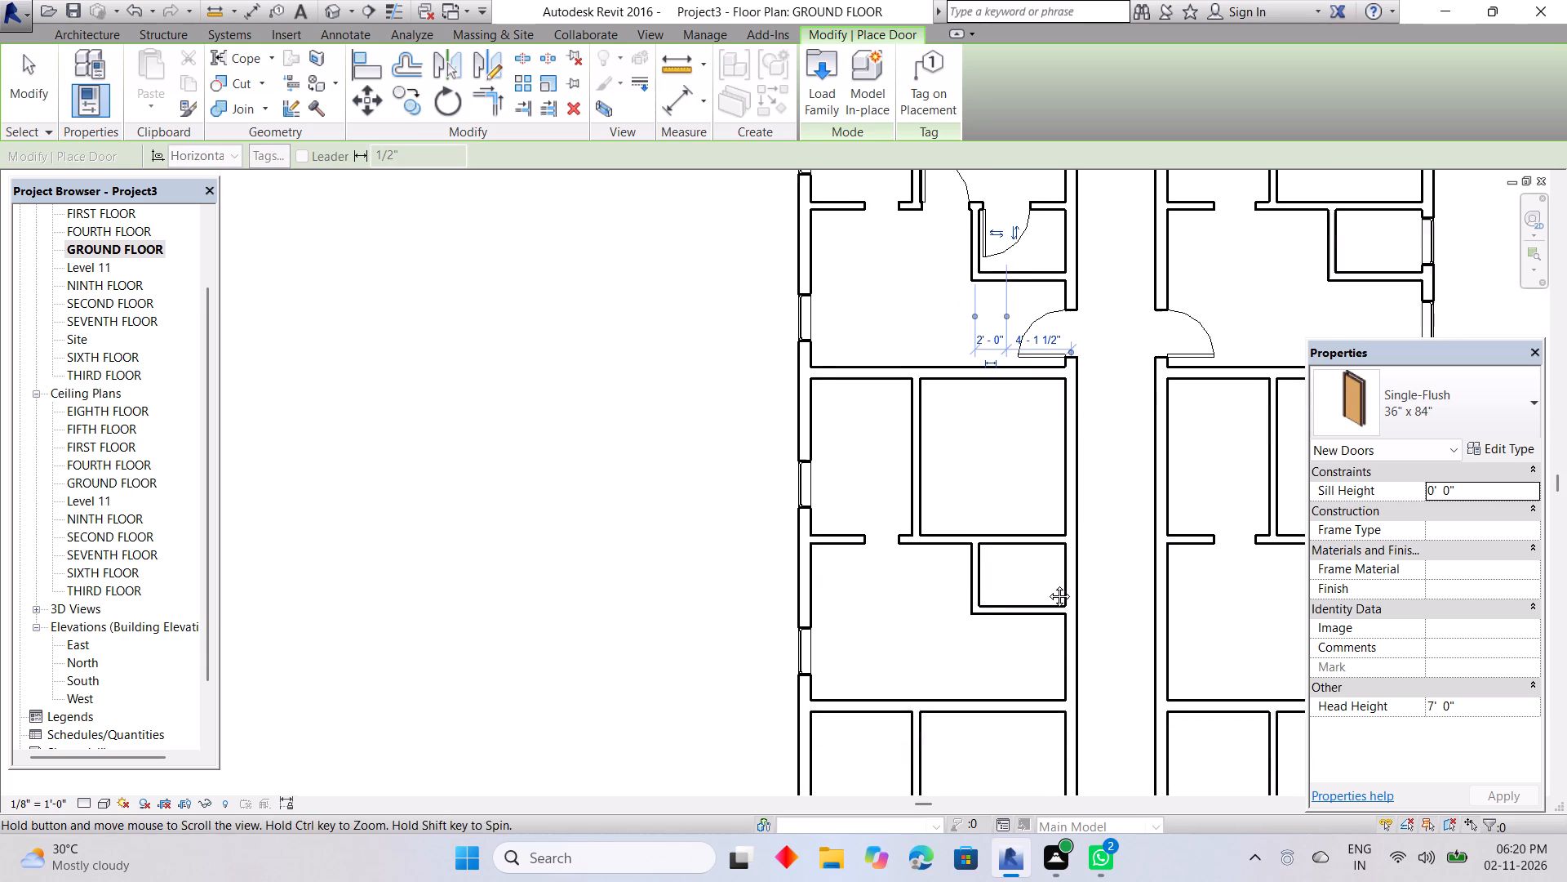
pyautogui.moveTo(1047, 584); pyautogui.dragTo(1040, 568, button='middle')
pyautogui.press('space')
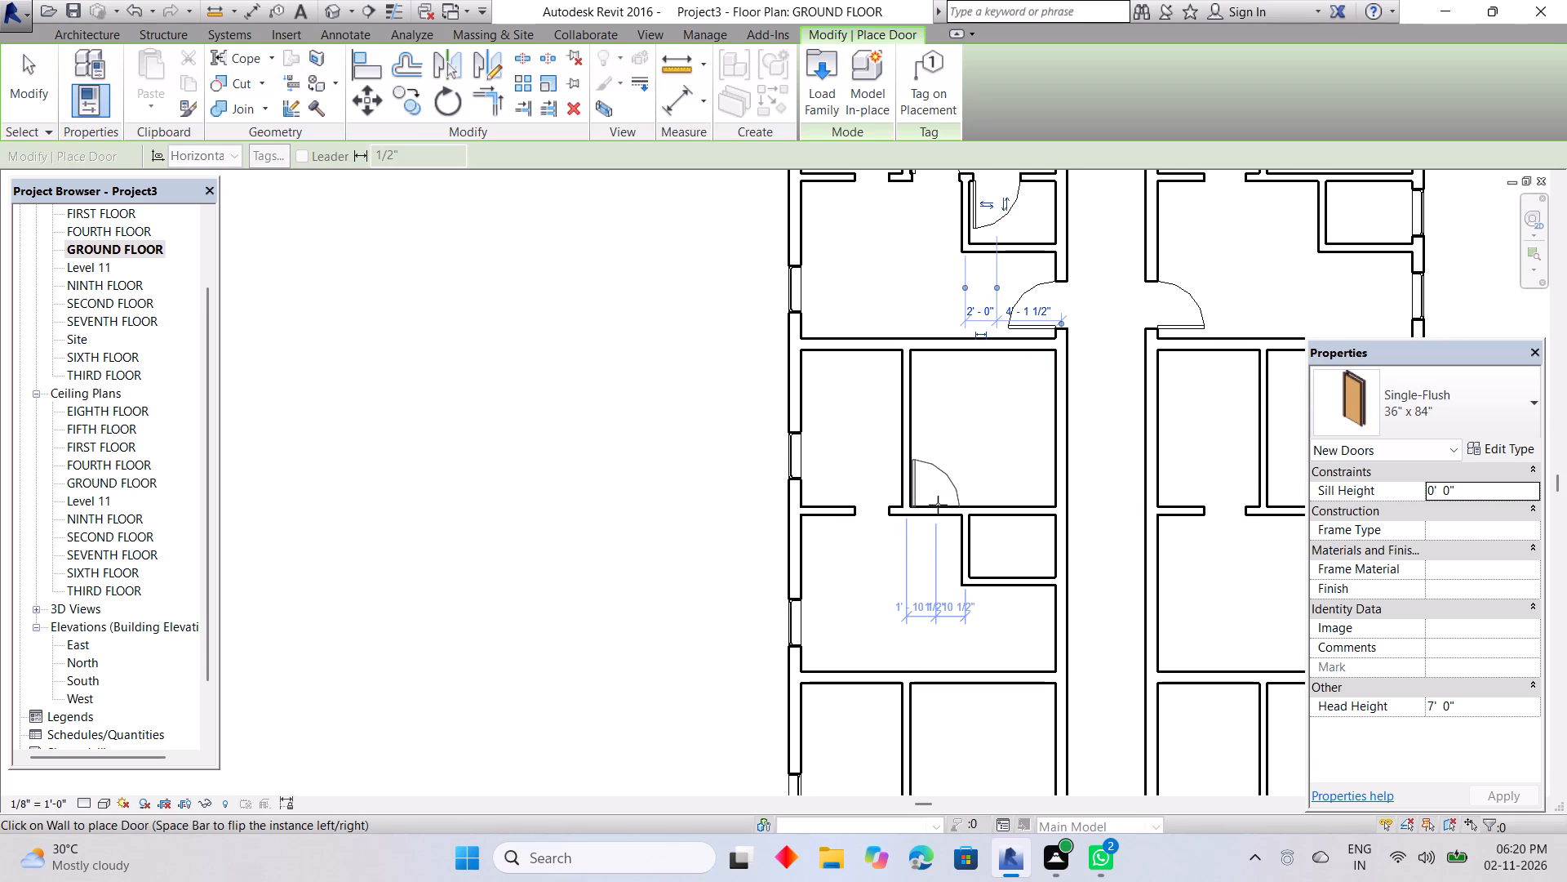
pyautogui.click(938, 505)
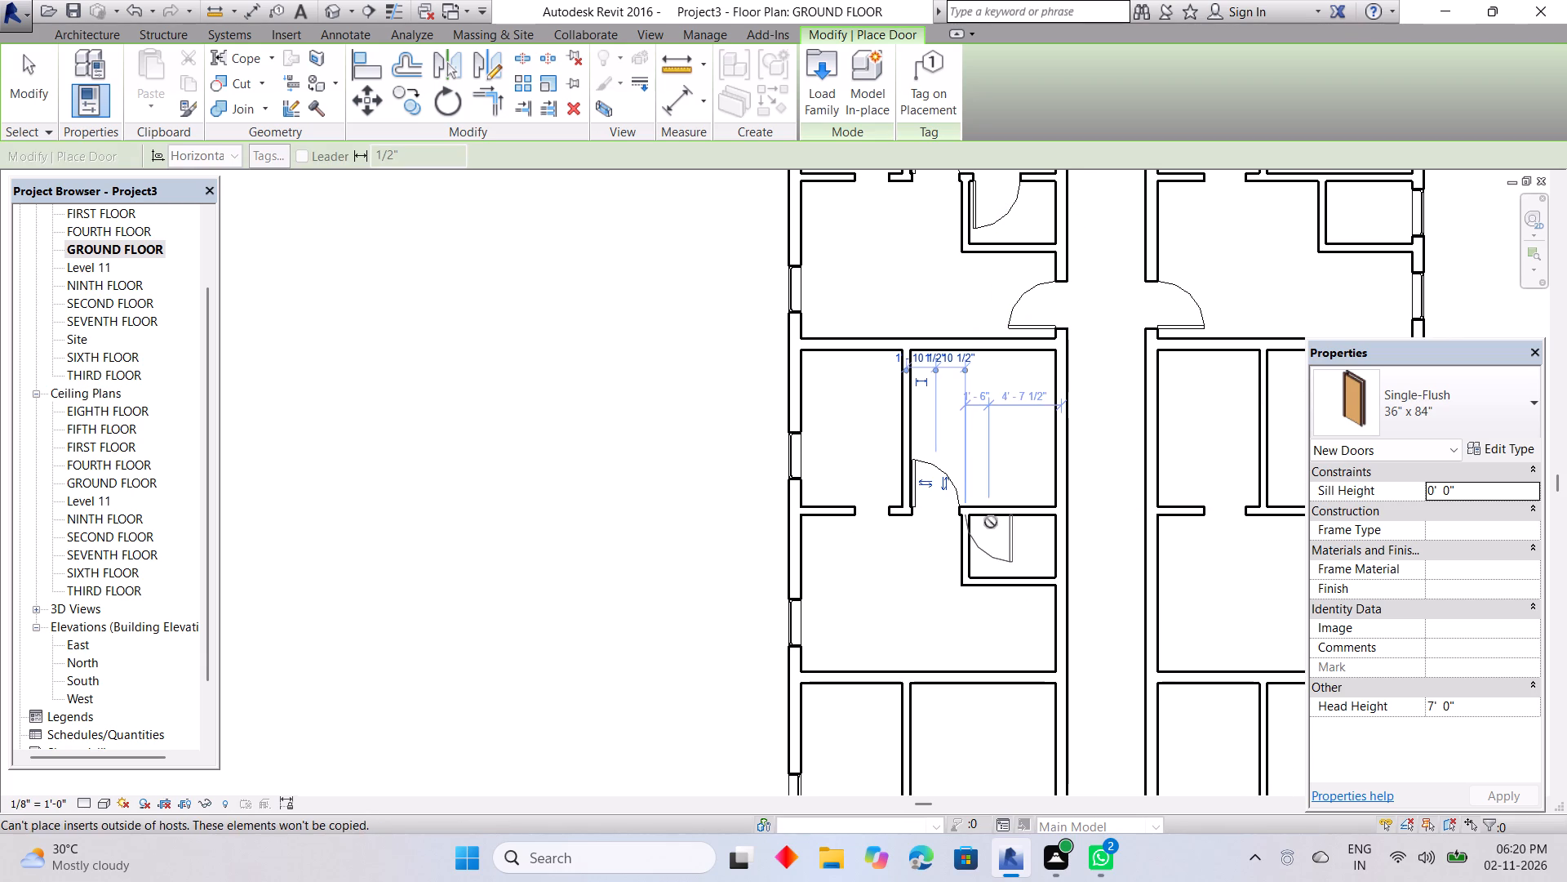
pyautogui.press('space')
pyautogui.click(995, 521)
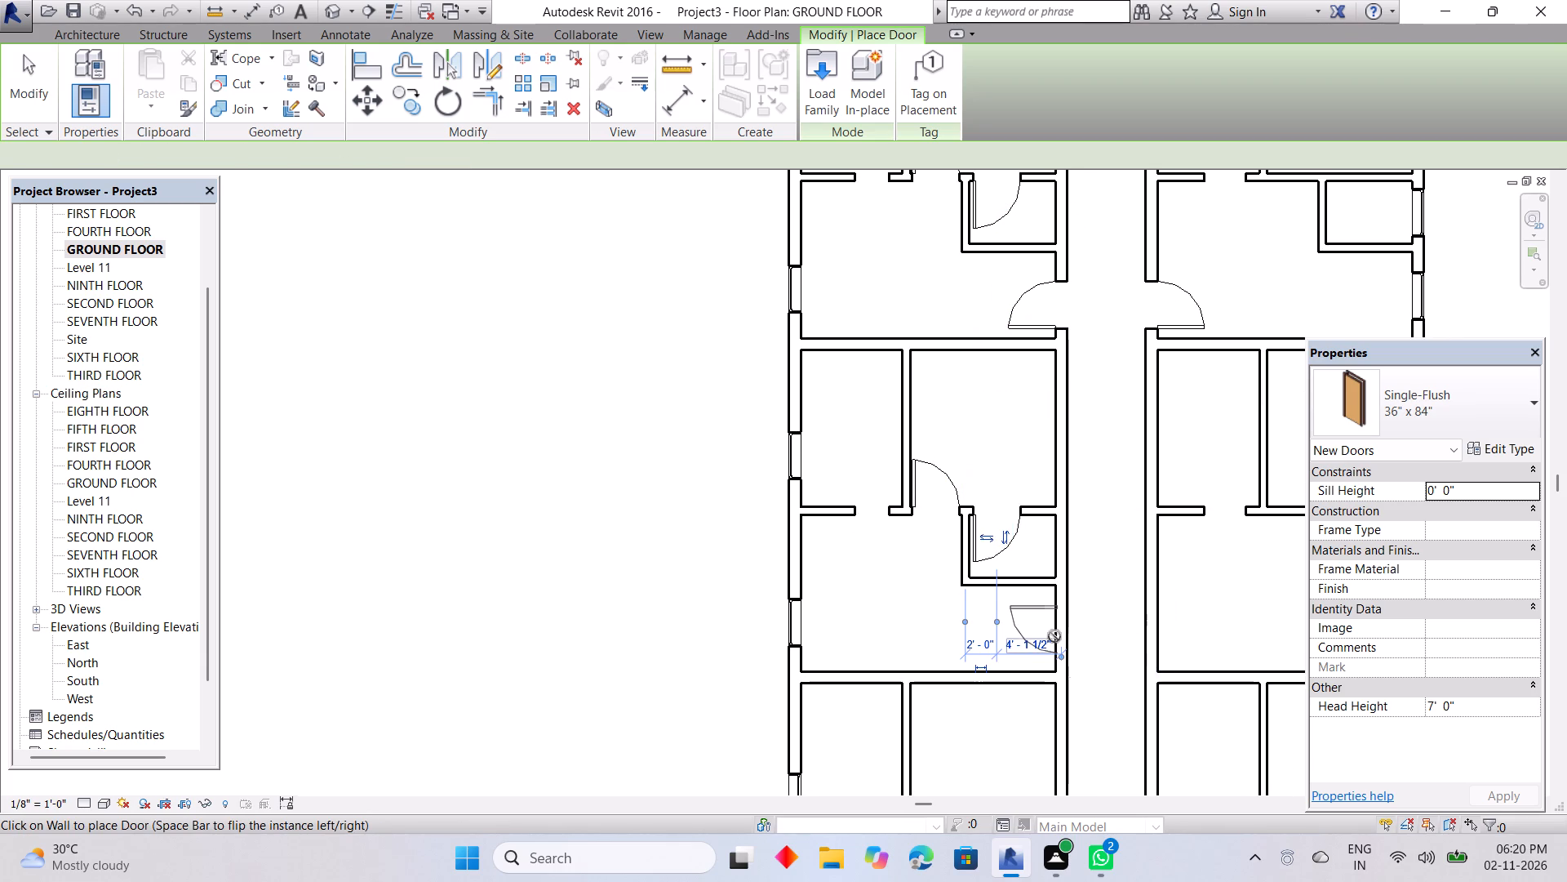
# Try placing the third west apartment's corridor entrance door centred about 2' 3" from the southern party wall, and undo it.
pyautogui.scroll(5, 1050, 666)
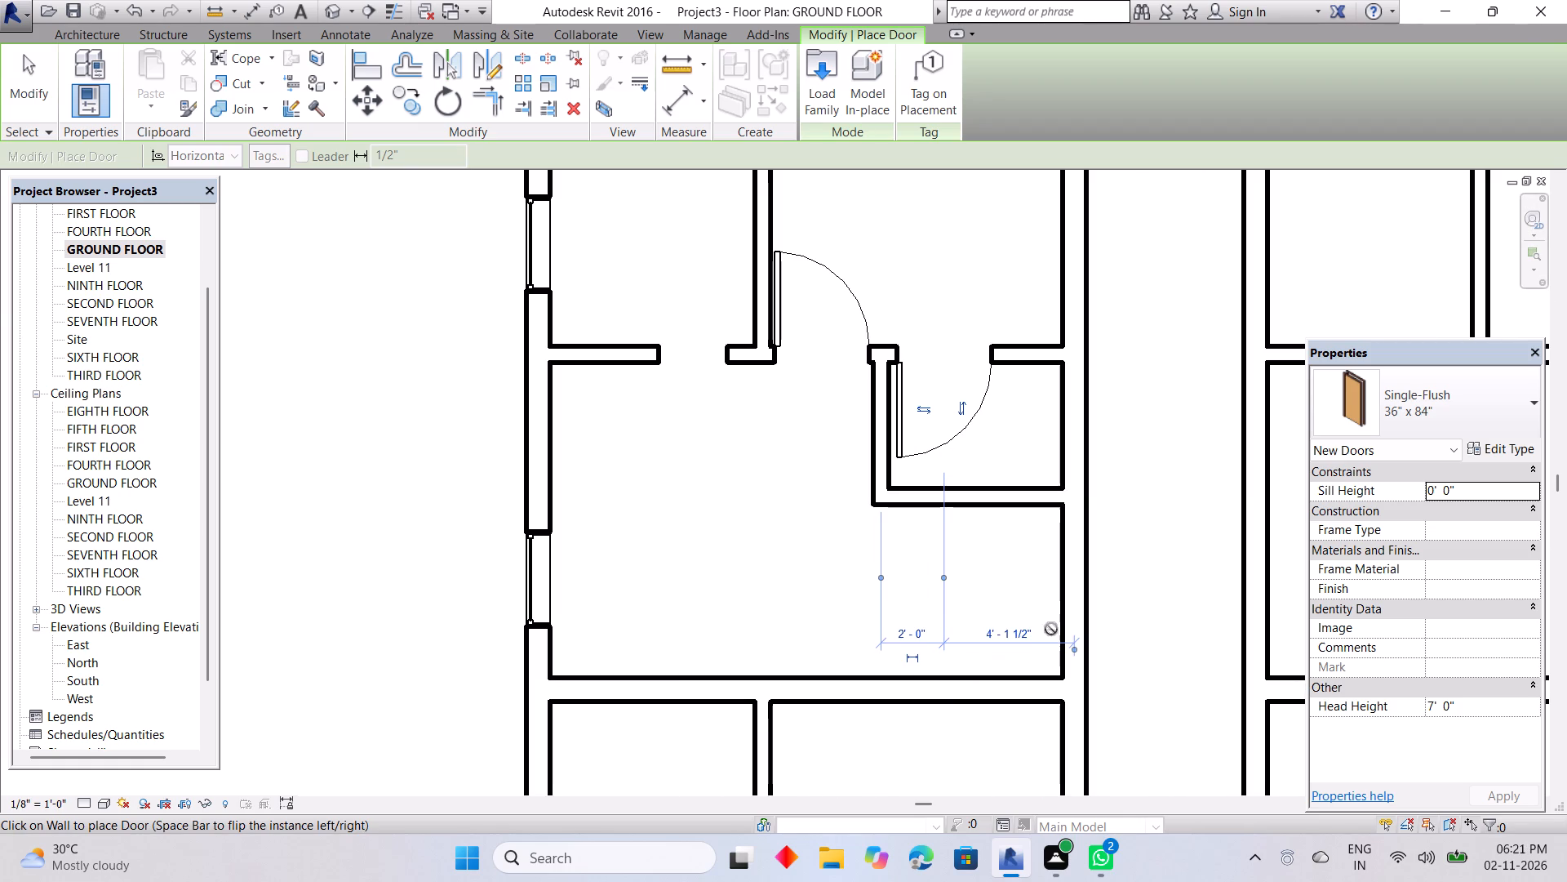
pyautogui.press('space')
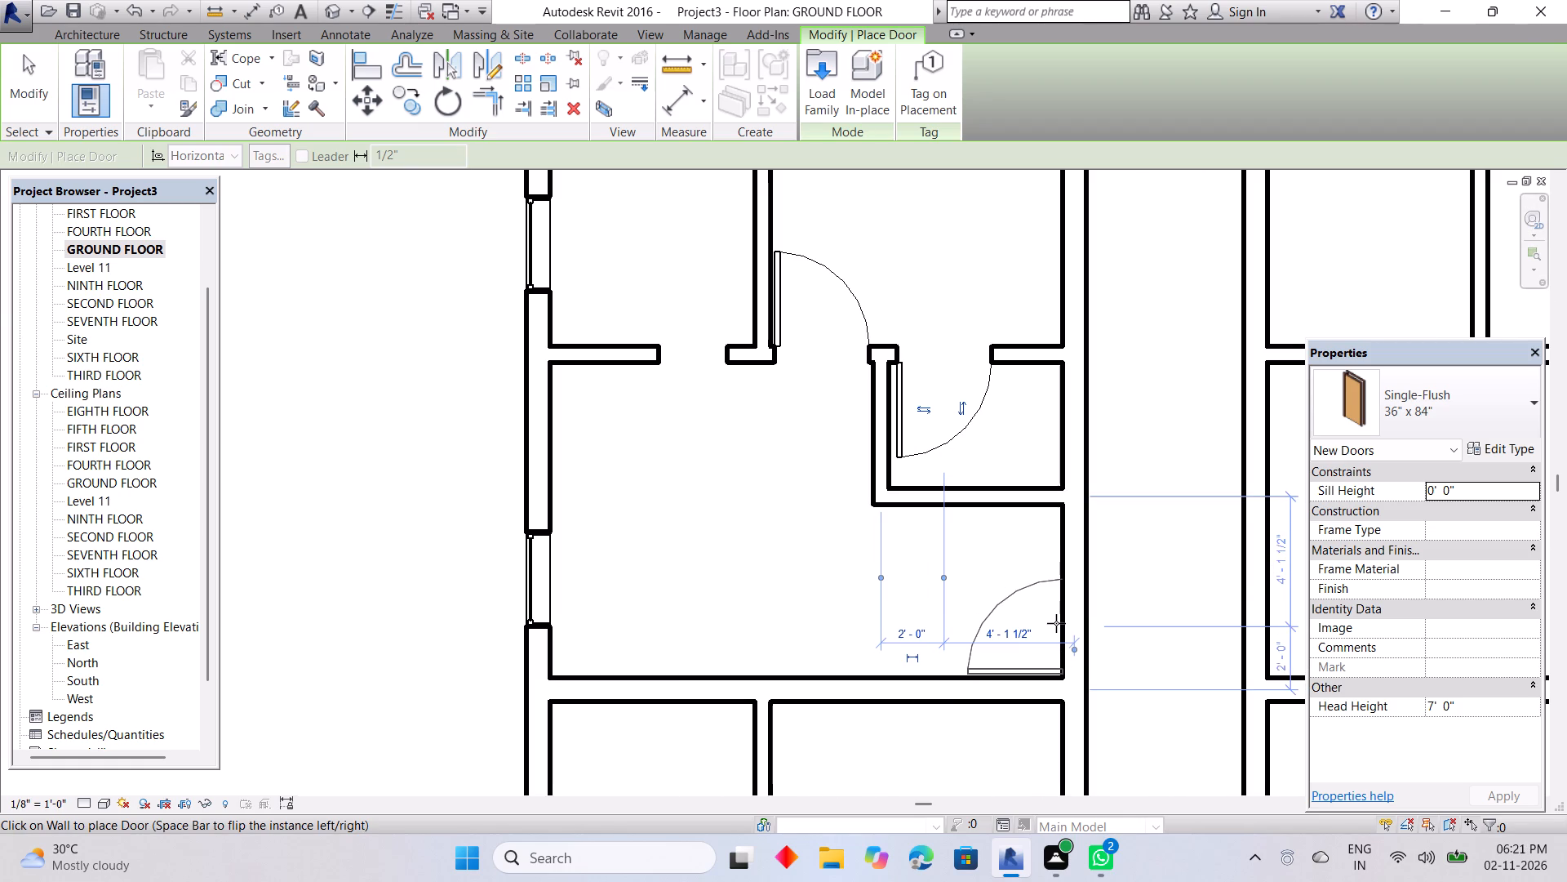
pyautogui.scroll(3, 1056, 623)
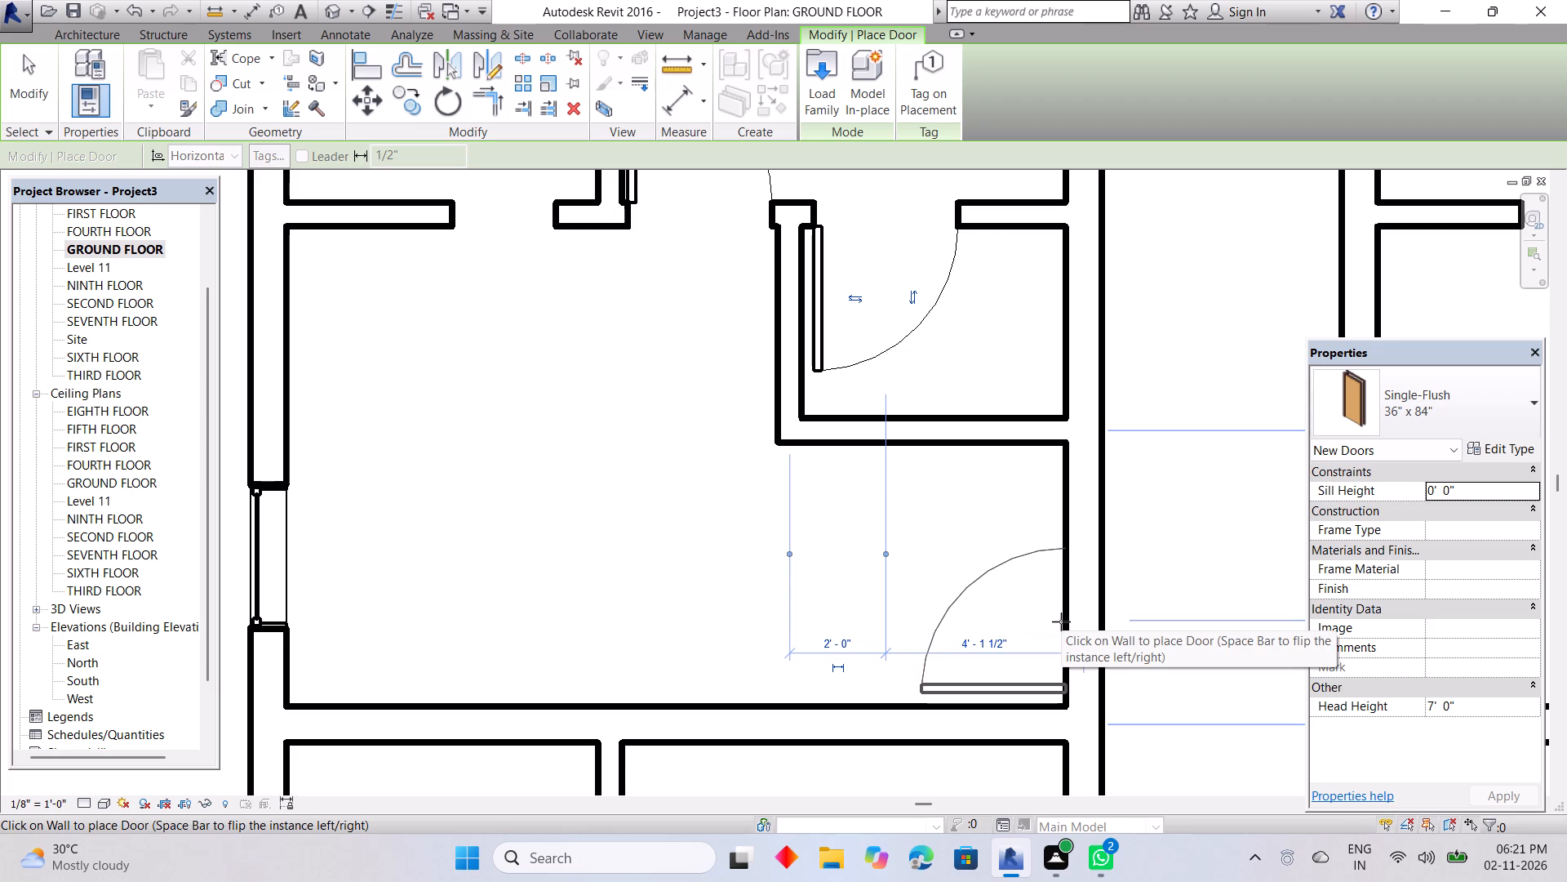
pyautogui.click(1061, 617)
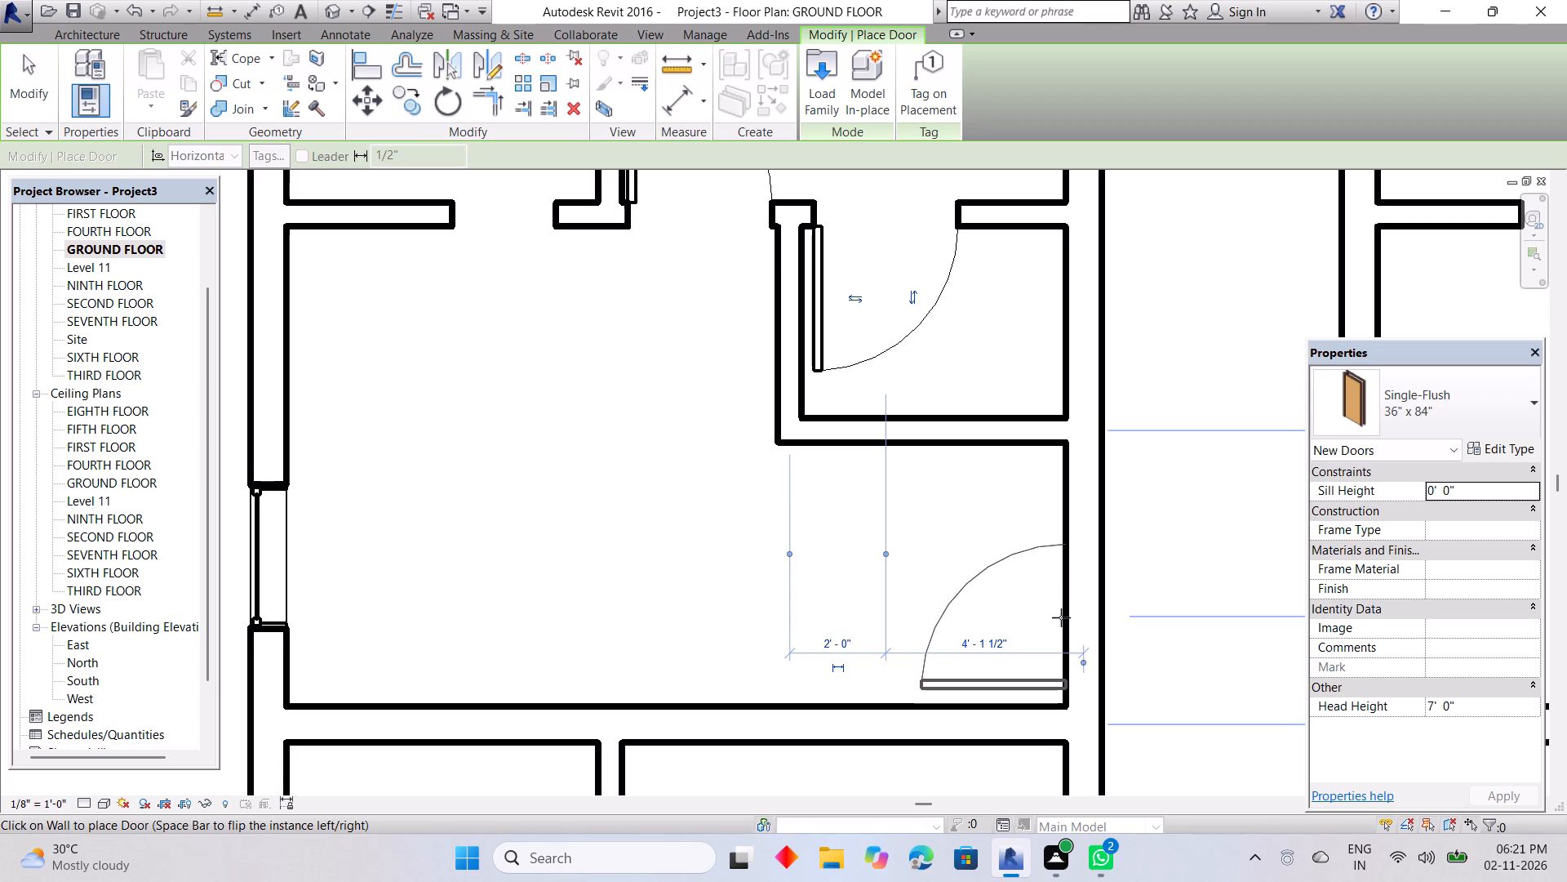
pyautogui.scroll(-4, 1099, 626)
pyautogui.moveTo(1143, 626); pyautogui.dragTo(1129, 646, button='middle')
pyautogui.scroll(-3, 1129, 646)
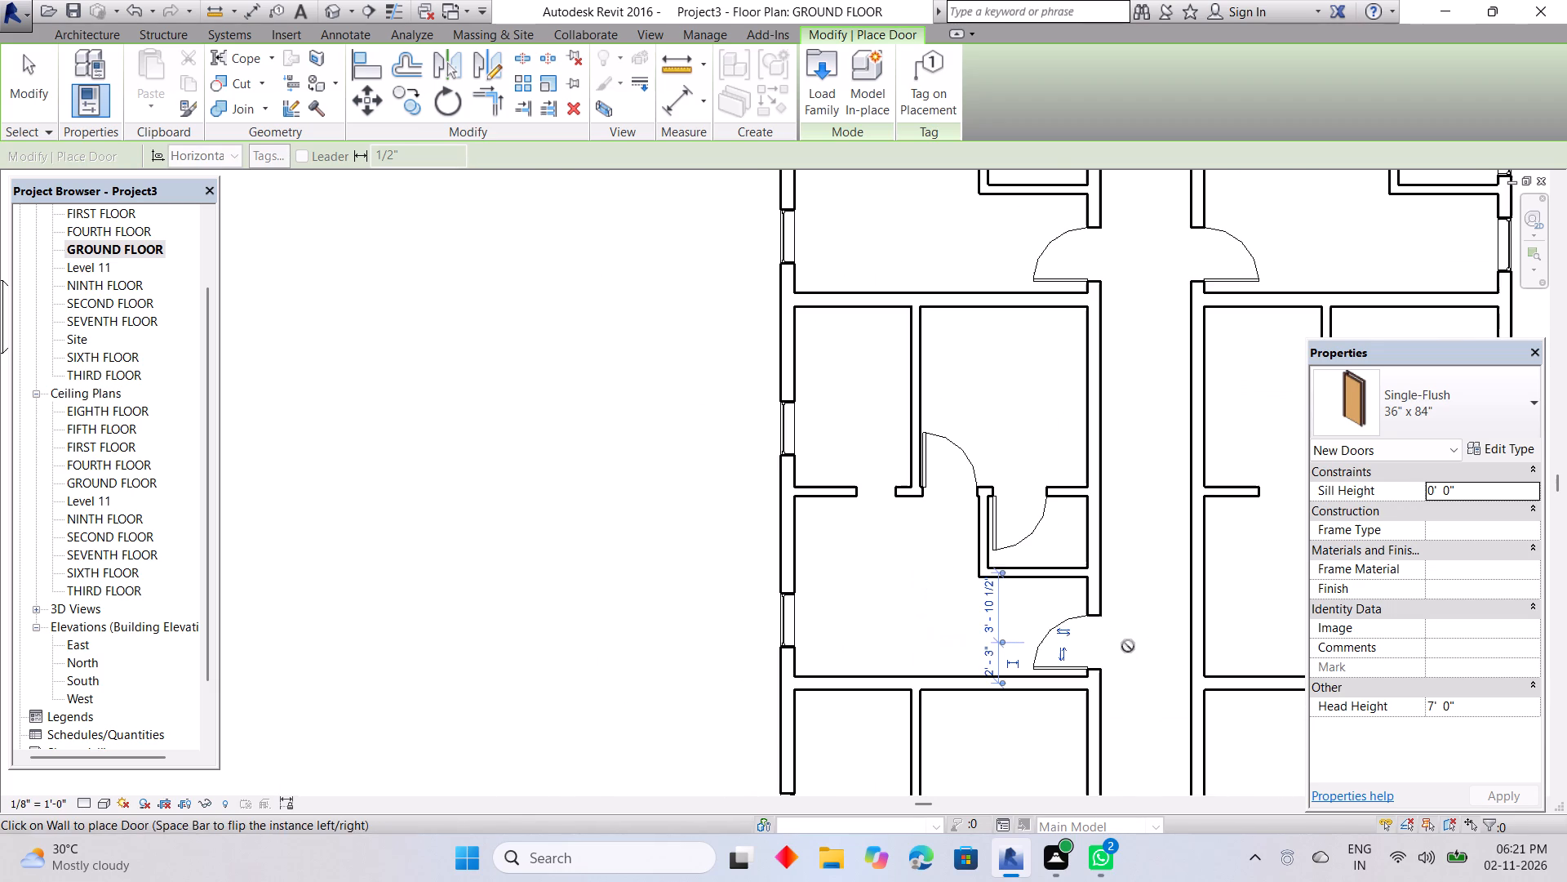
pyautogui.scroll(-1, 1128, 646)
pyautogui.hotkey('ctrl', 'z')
# Place the third west apartment's inward-opening corridor entrance door, centred about 2' 5" from the southern party wall.
pyautogui.press('space')
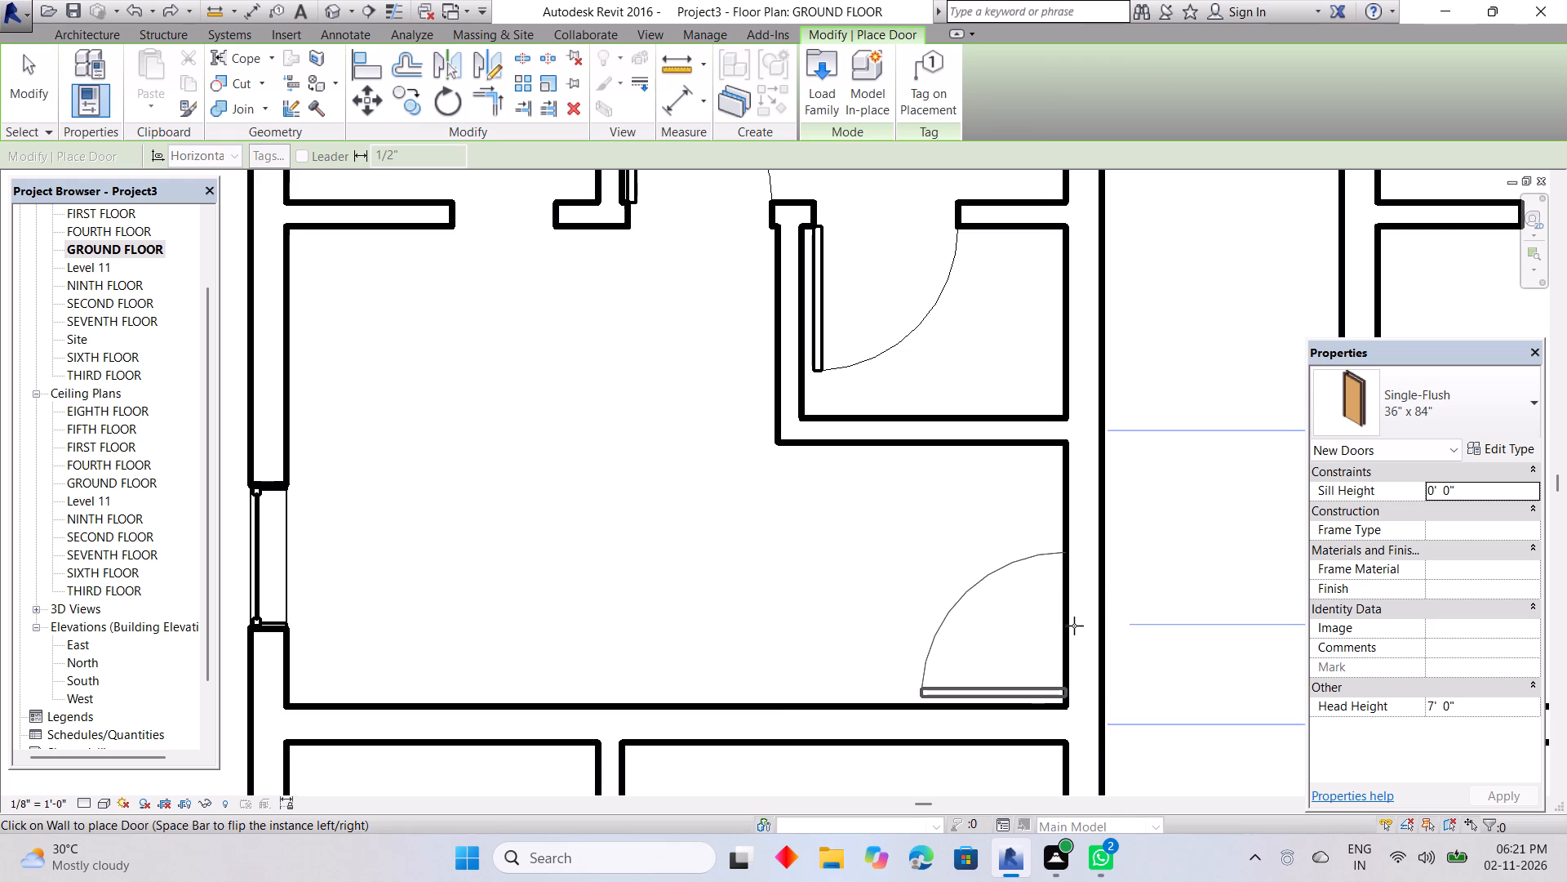
pyautogui.click(1072, 608)
# Place inward-opening corridor entrance doors in the southernmost pair of apartments and the third east apartment, each centred 2' 6" from the southern wall.
pyautogui.scroll(-7, 1132, 608)
pyautogui.moveTo(1134, 614); pyautogui.dragTo(1122, 644, button='middle')
pyautogui.scroll(-2, 1122, 644)
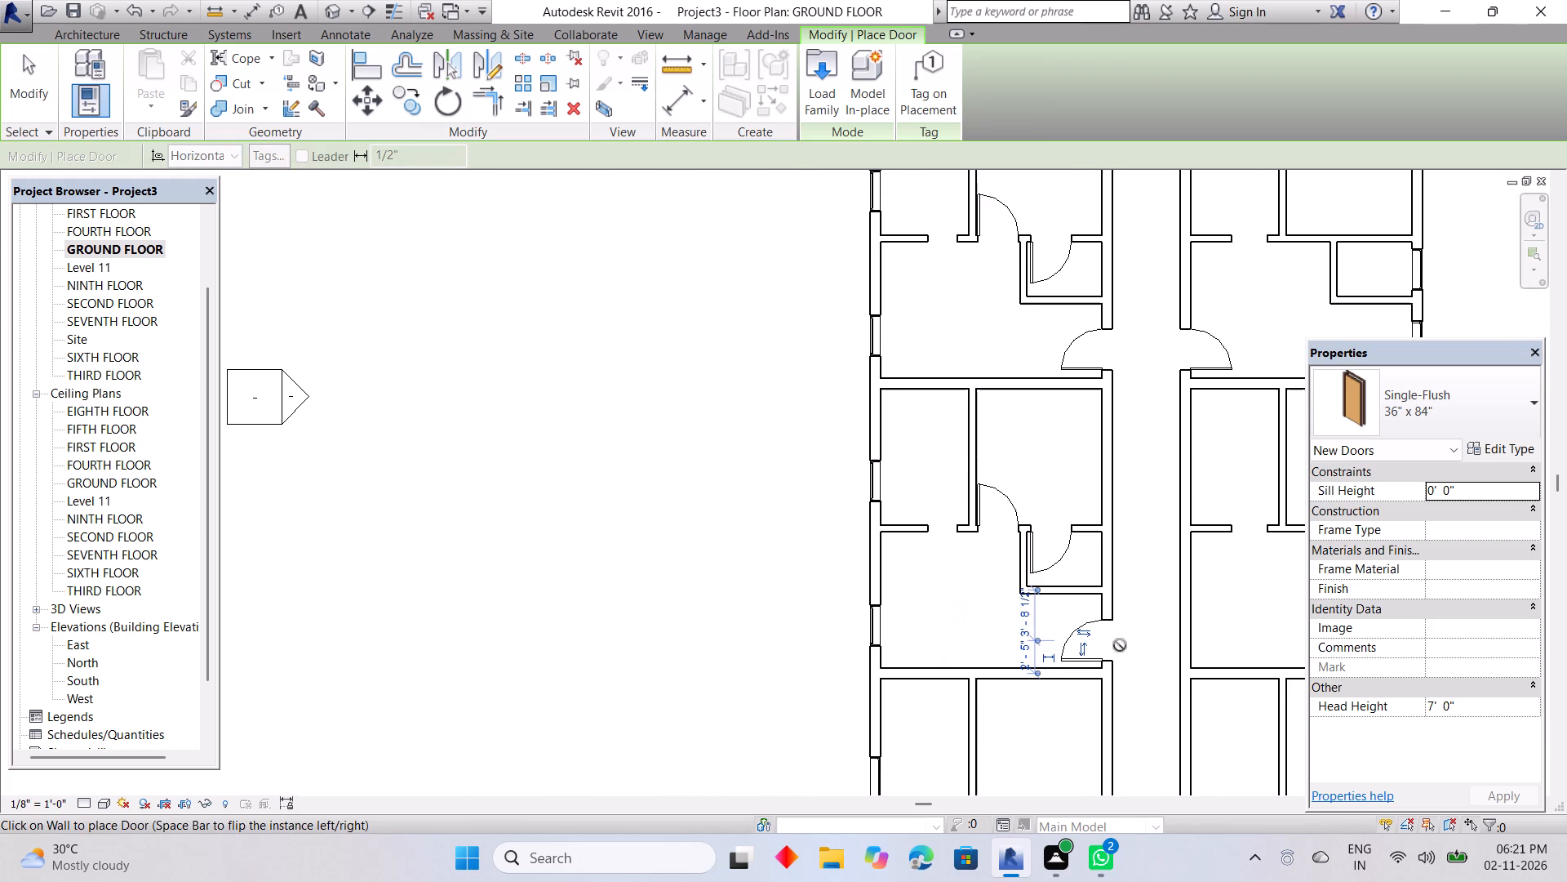
pyautogui.scroll(-2, 1120, 645)
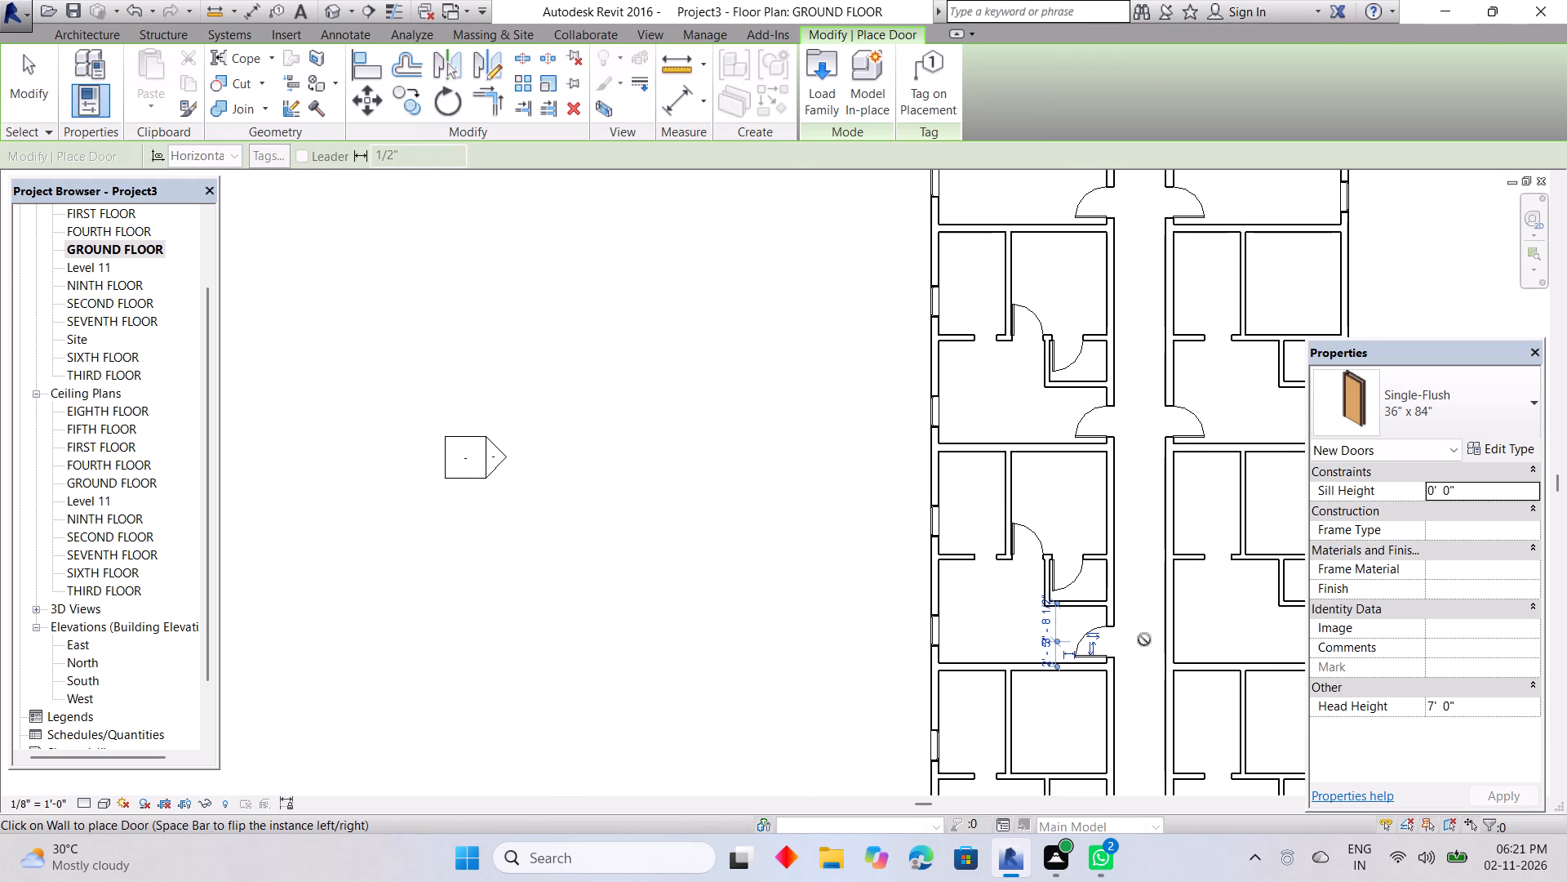
pyautogui.scroll(3, 1194, 639)
pyautogui.moveTo(1125, 668); pyautogui.dragTo(1125, 571, button='middle')
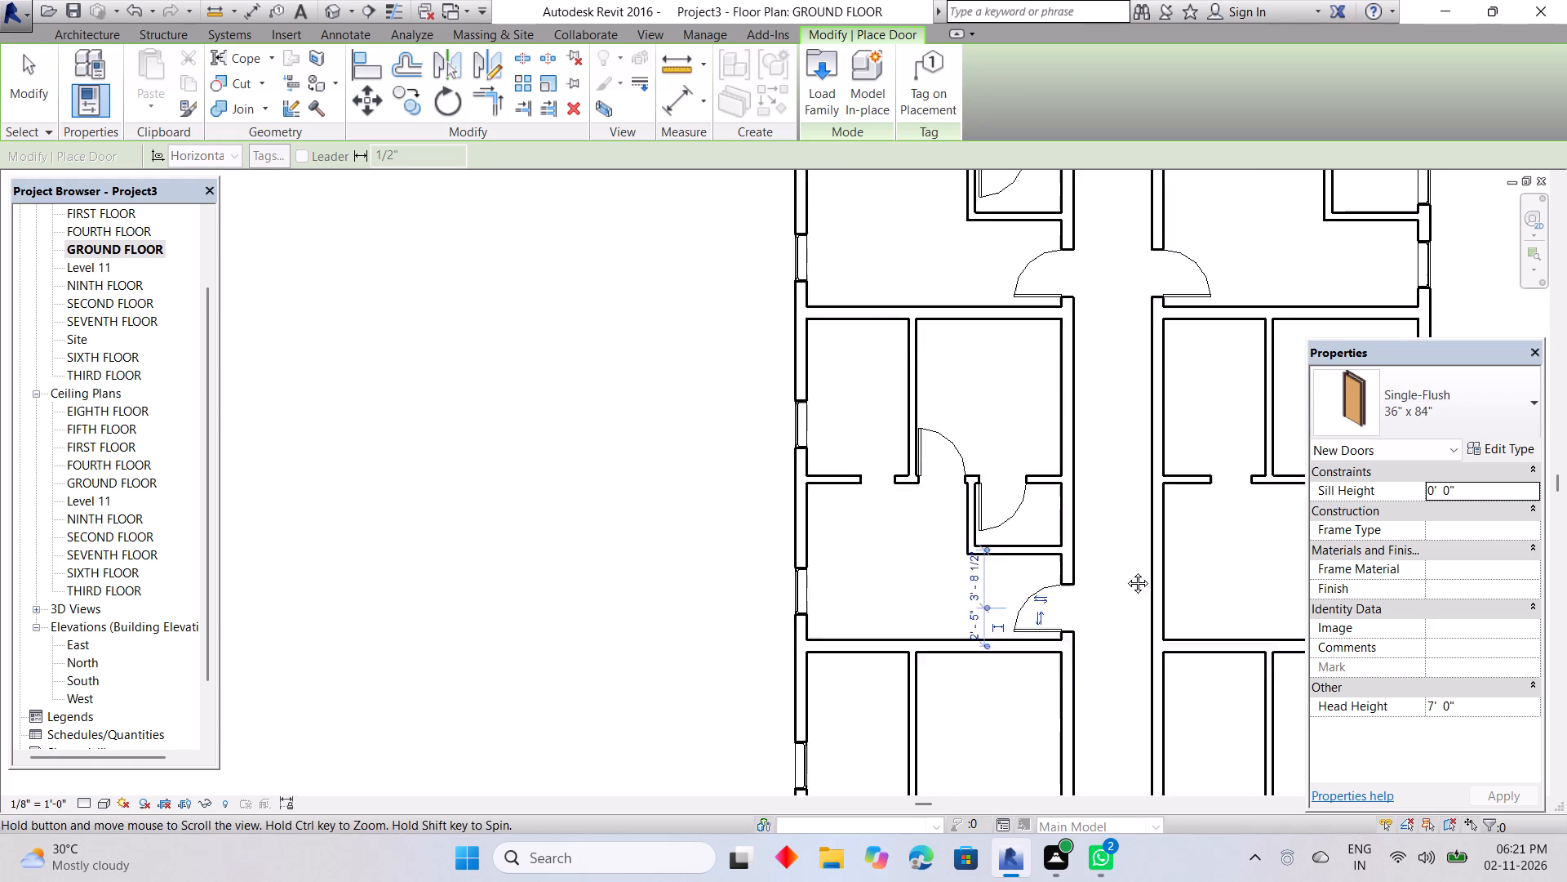
pyautogui.moveTo(1125, 571); pyautogui.dragTo(1139, 450, button='middle')
pyautogui.moveTo(1100, 661); pyautogui.dragTo(1112, 397, button='middle')
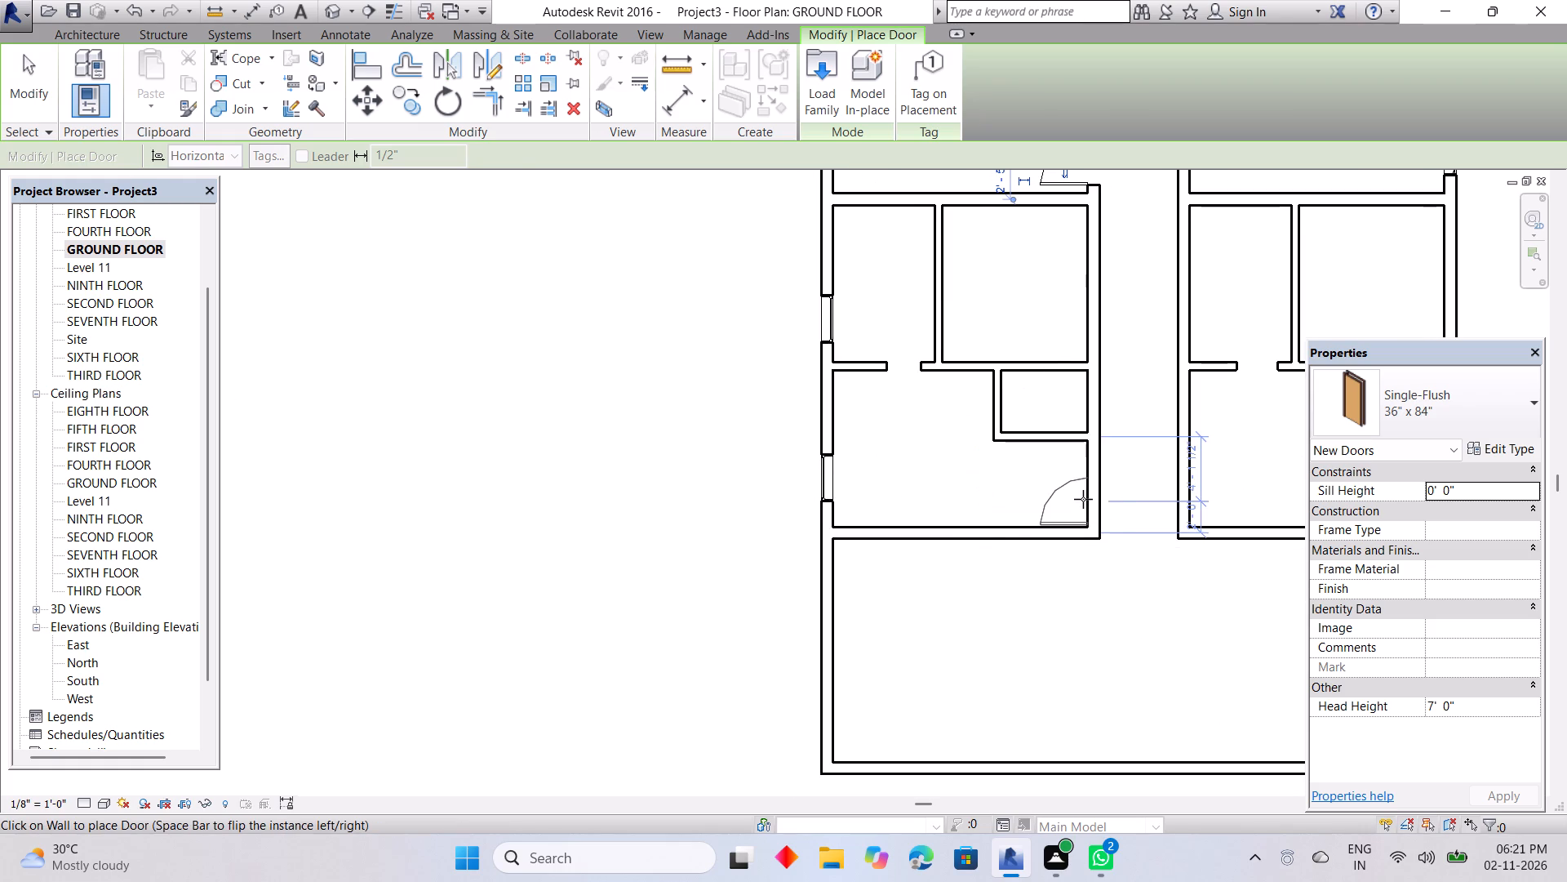
pyautogui.click(1084, 496)
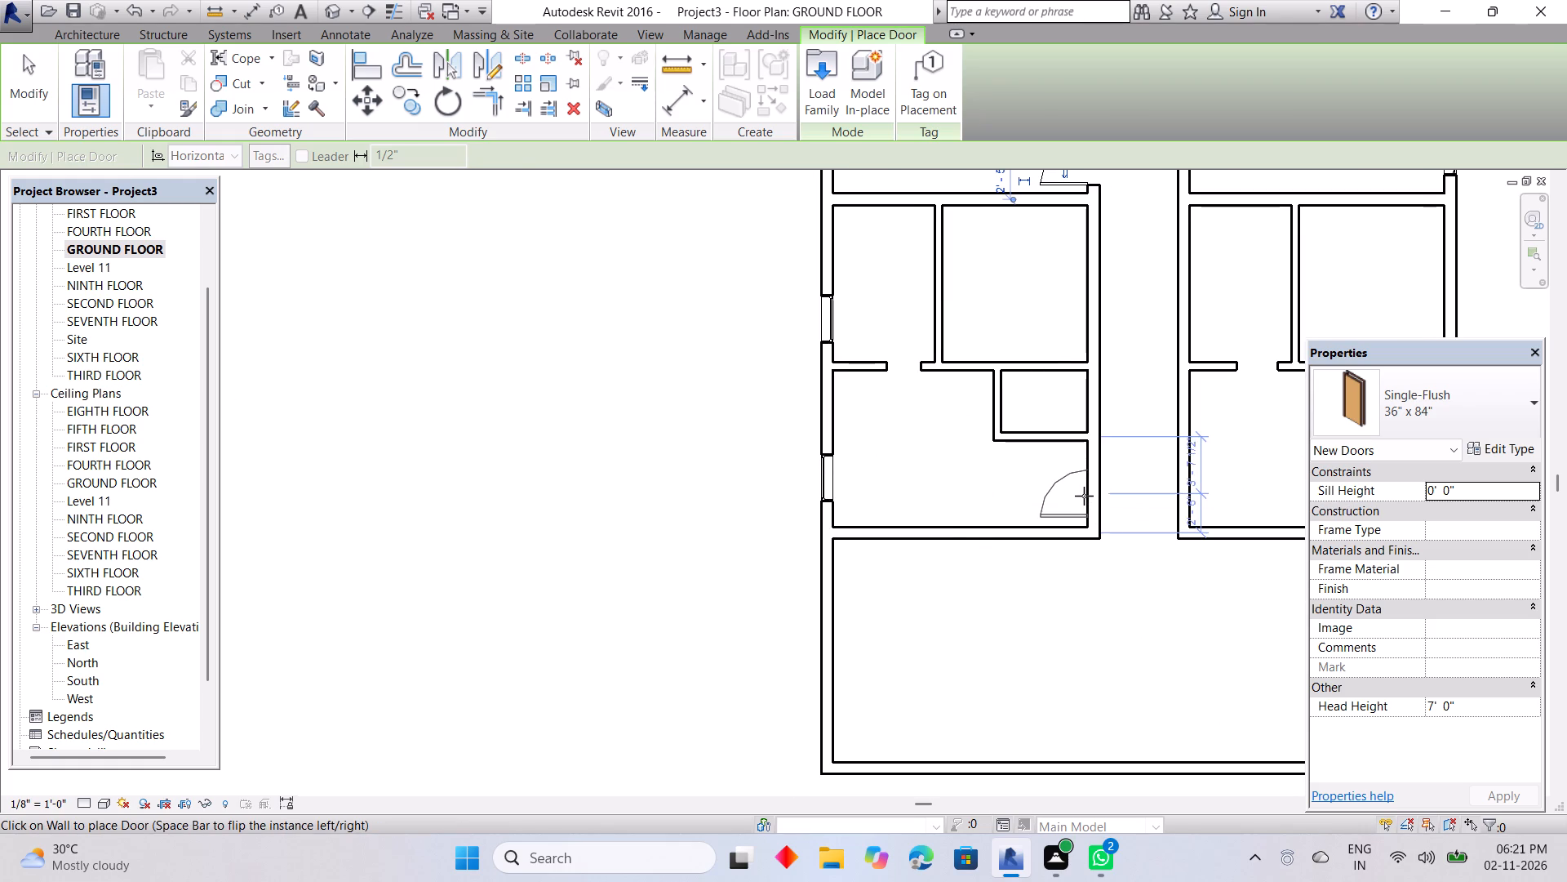
pyautogui.scroll(-3, 1131, 497)
pyautogui.moveTo(1131, 497); pyautogui.dragTo(1099, 638, button='middle')
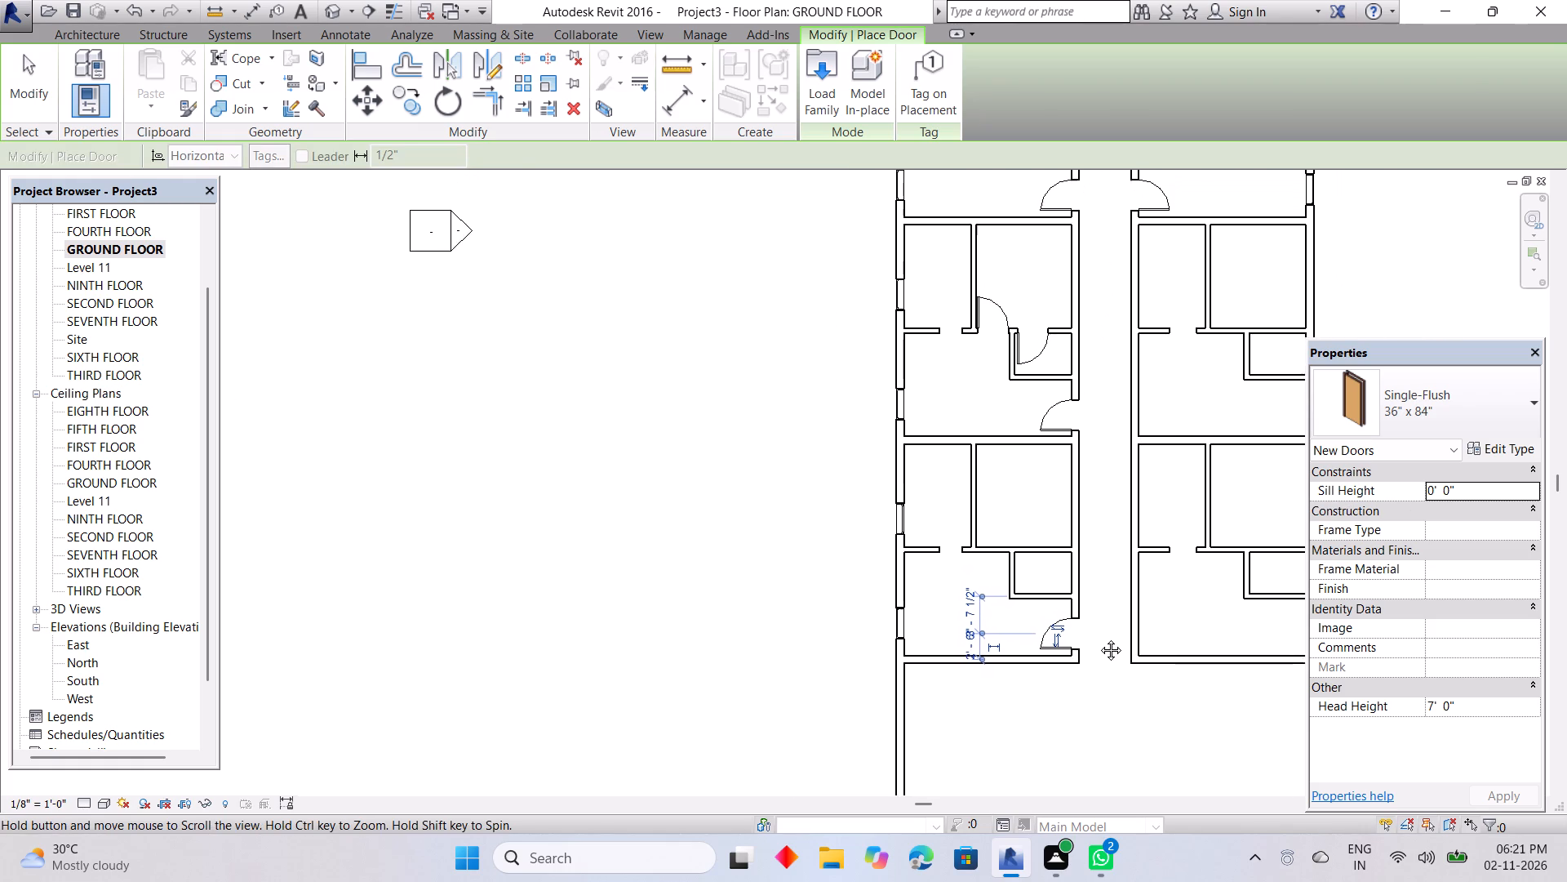
pyautogui.moveTo(1099, 638); pyautogui.dragTo(1099, 639, button='middle')
pyautogui.press('space')
pyautogui.click(1139, 639)
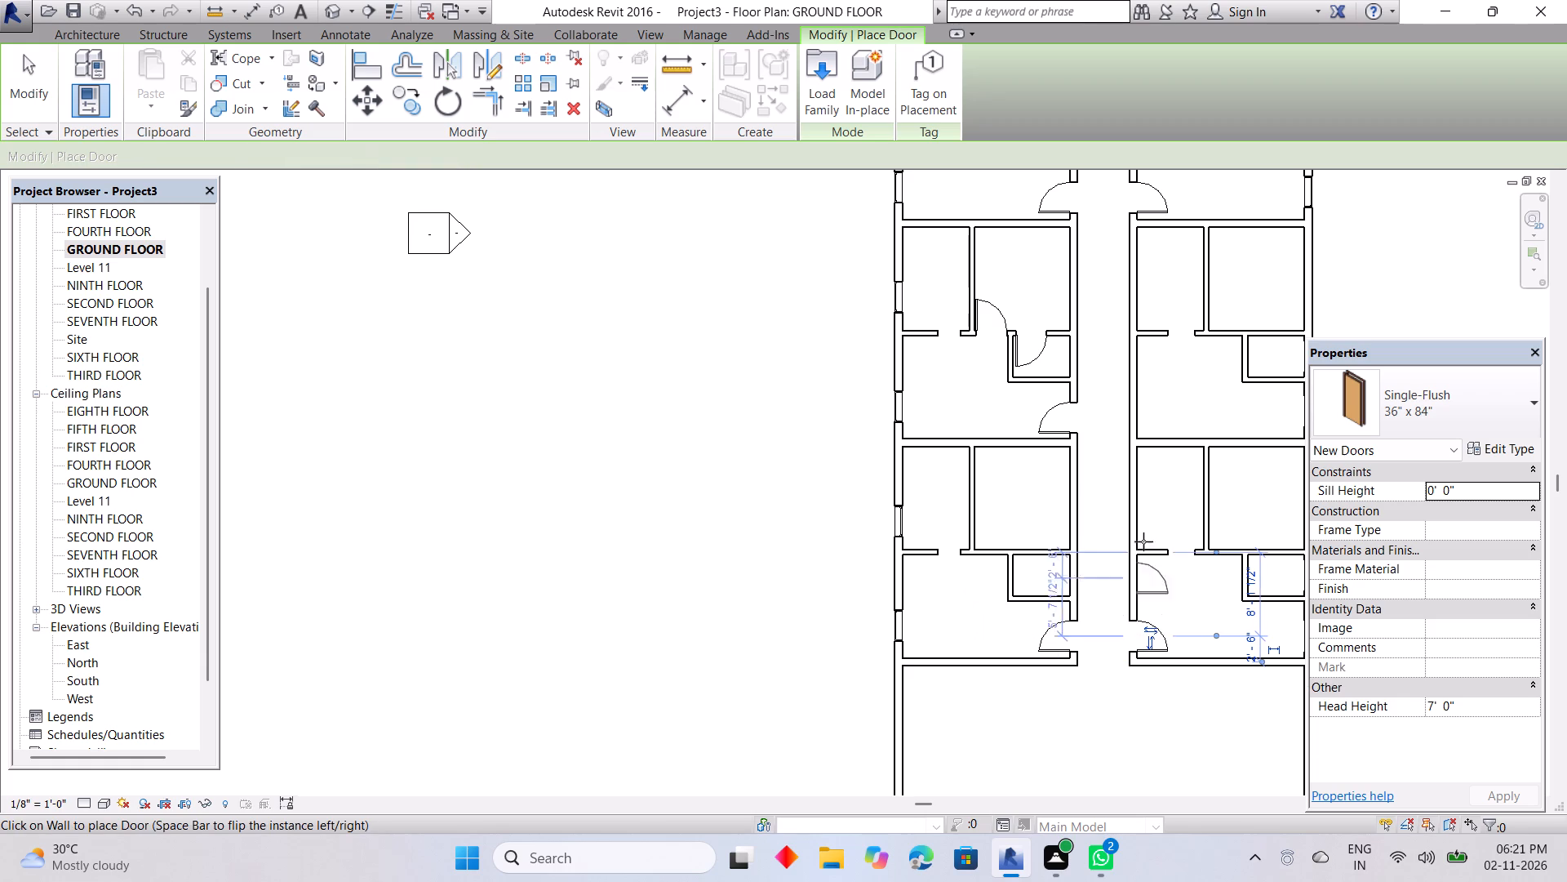
pyautogui.click(1143, 415)
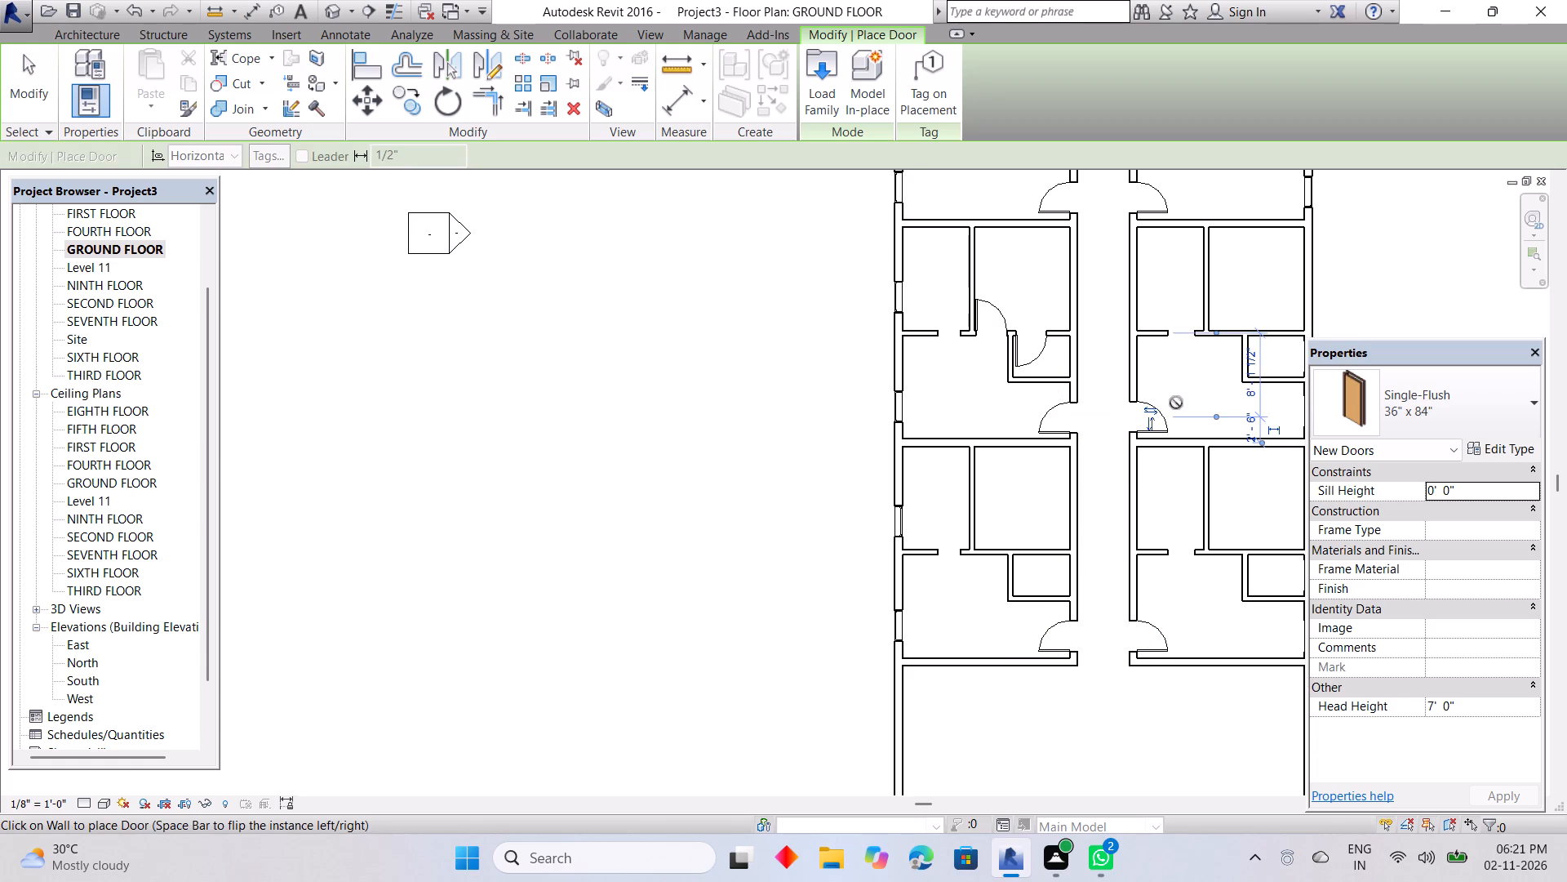
# Place two inner doors in the third east apartment: larger north room, 1' 10 1/2" from the partition, and small room, 2' 0" from its west wall.
pyautogui.moveTo(1182, 397); pyautogui.dragTo(1083, 568, button='middle')
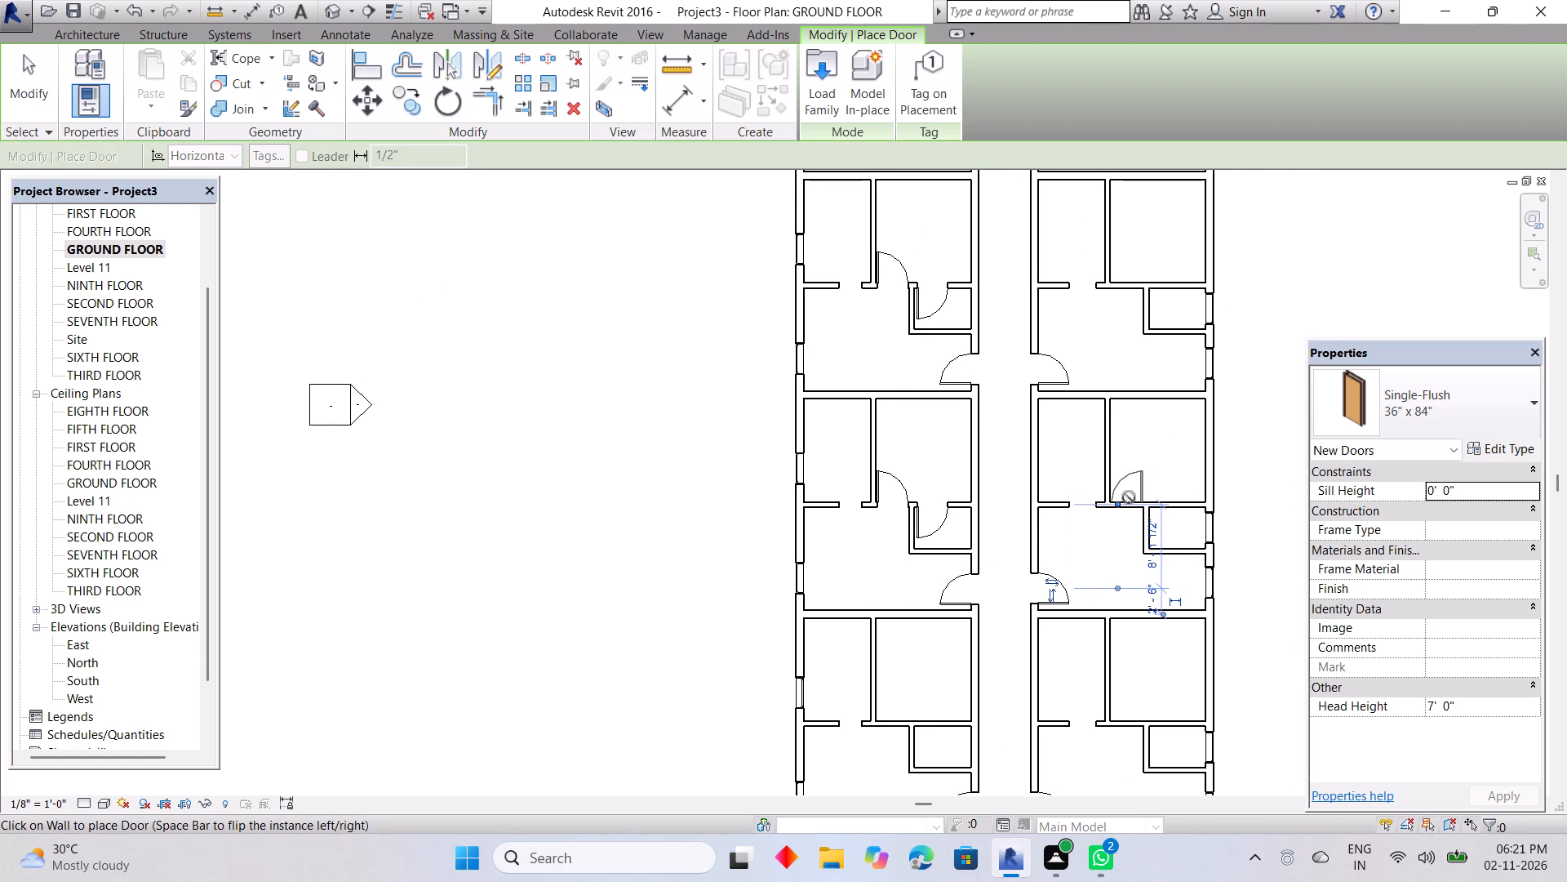
pyautogui.press('space')
pyautogui.press('space')
pyautogui.scroll(6, 1121, 483)
pyautogui.press('space')
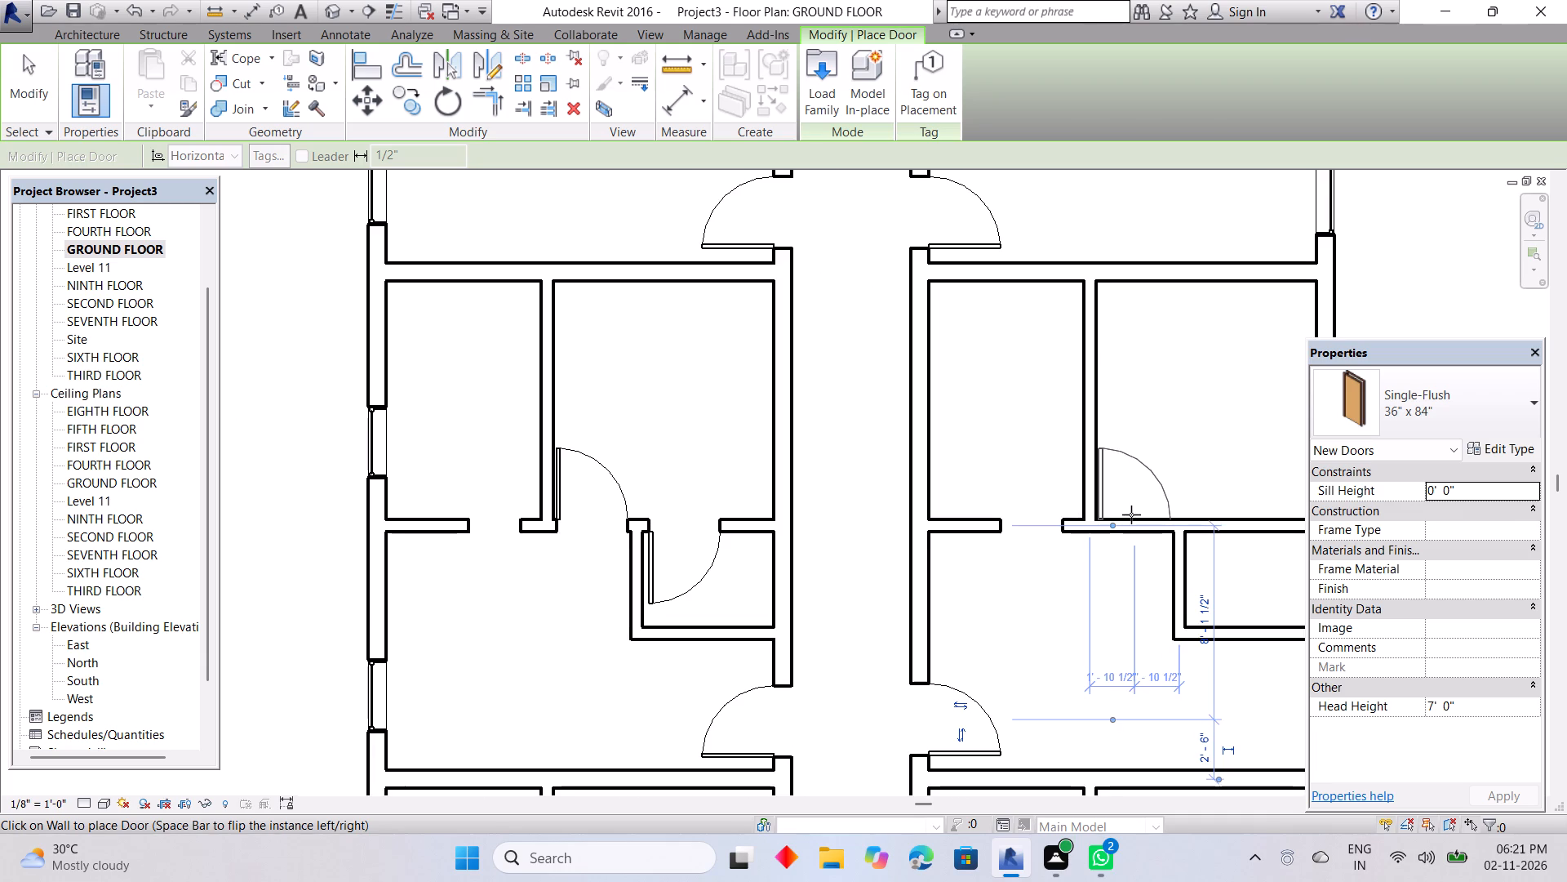
pyautogui.click(1131, 514)
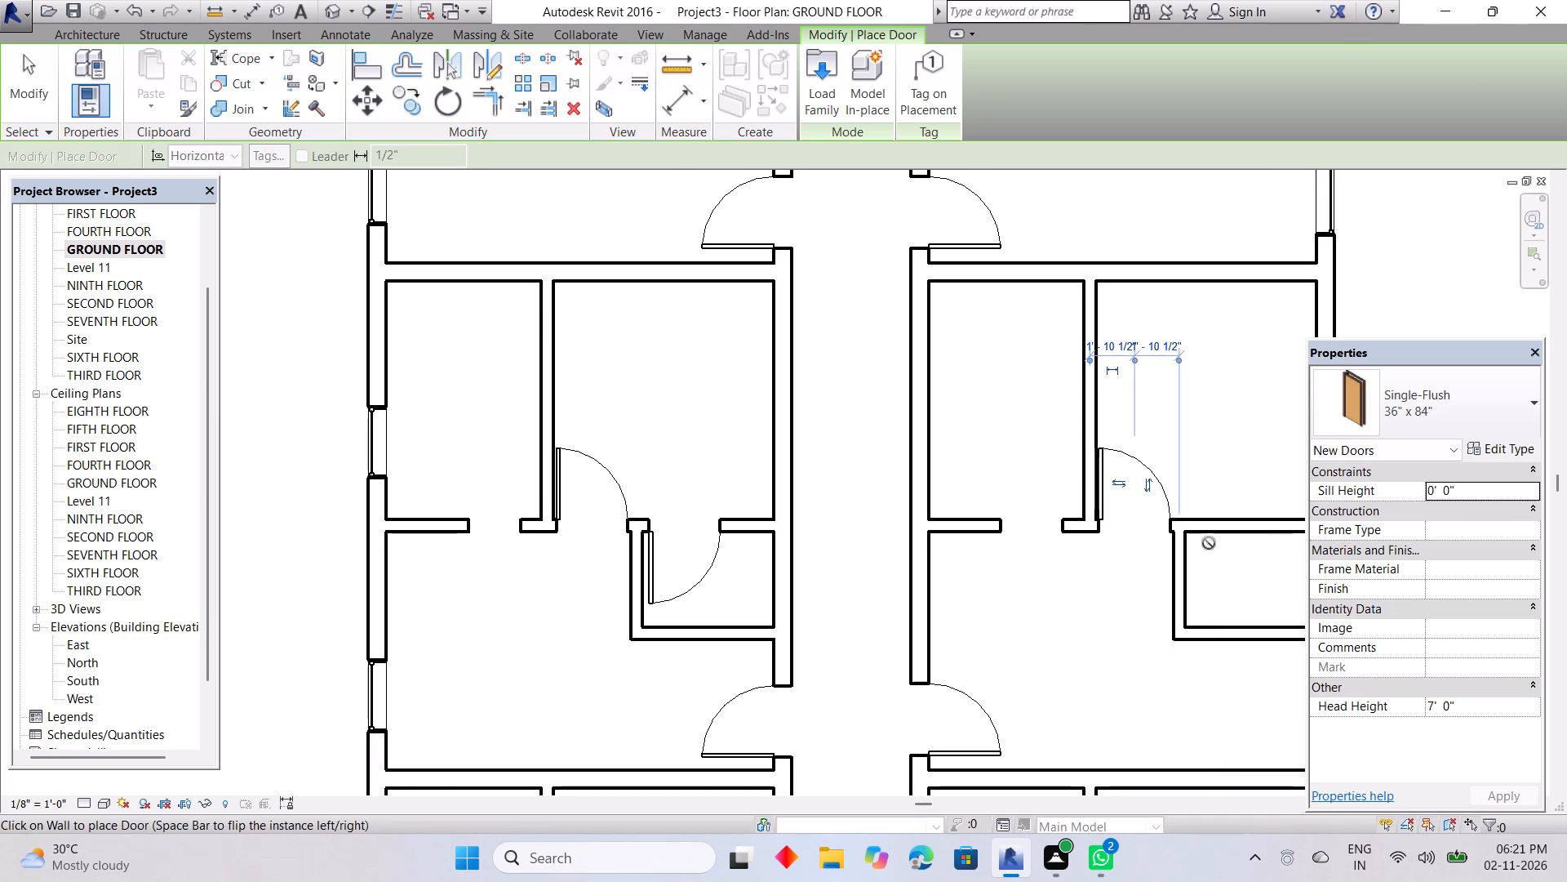
pyautogui.scroll(7, 1138, 509)
pyautogui.scroll(-8, 1155, 545)
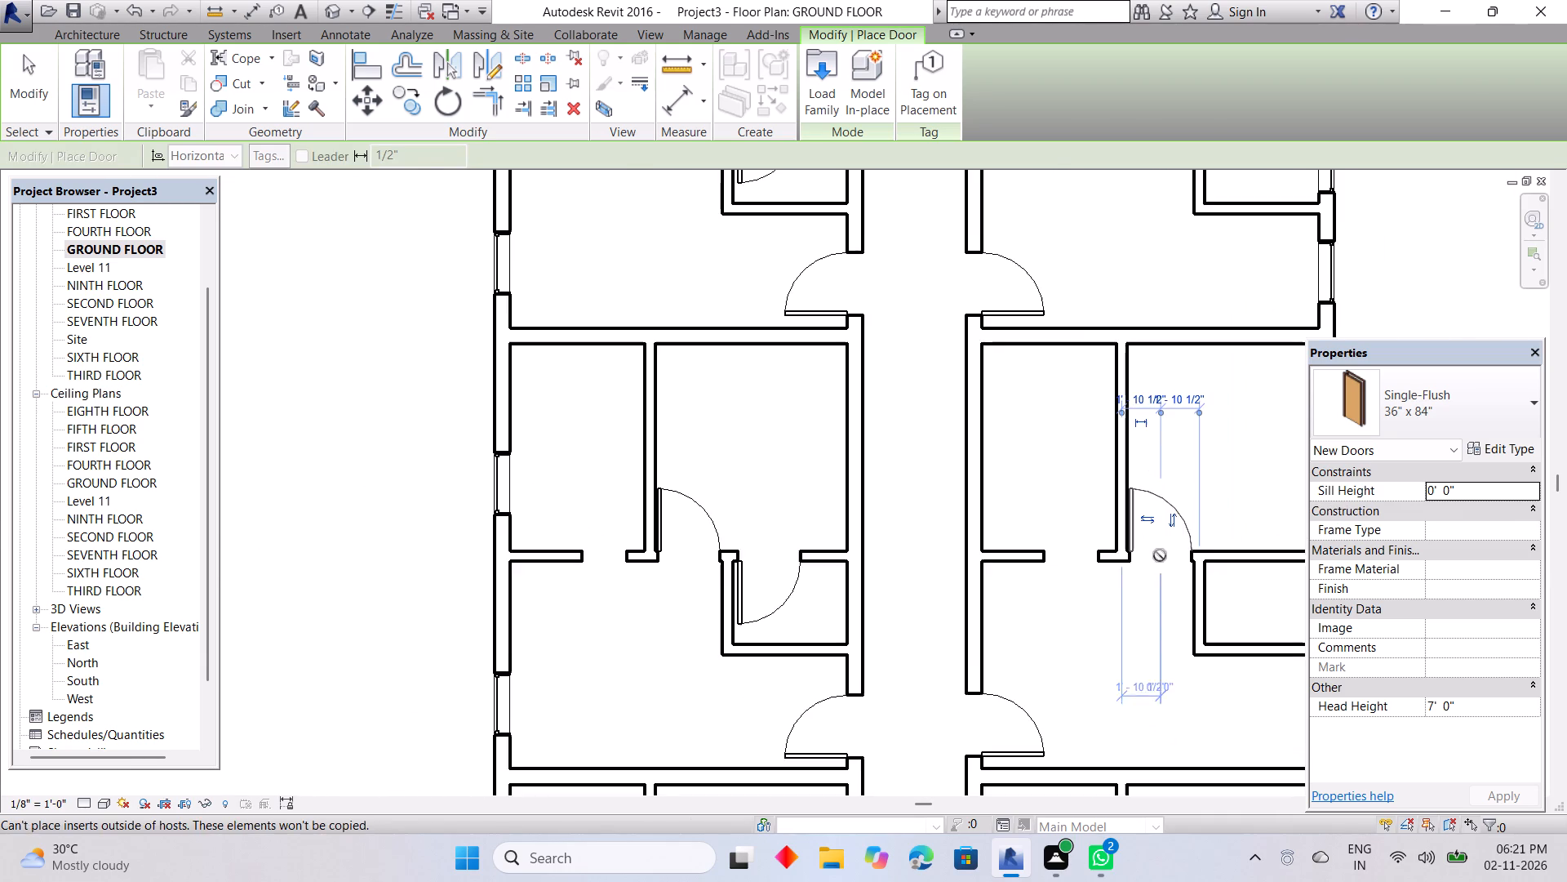
pyautogui.moveTo(1160, 573); pyautogui.dragTo(904, 556, button='middle')
pyautogui.press('space')
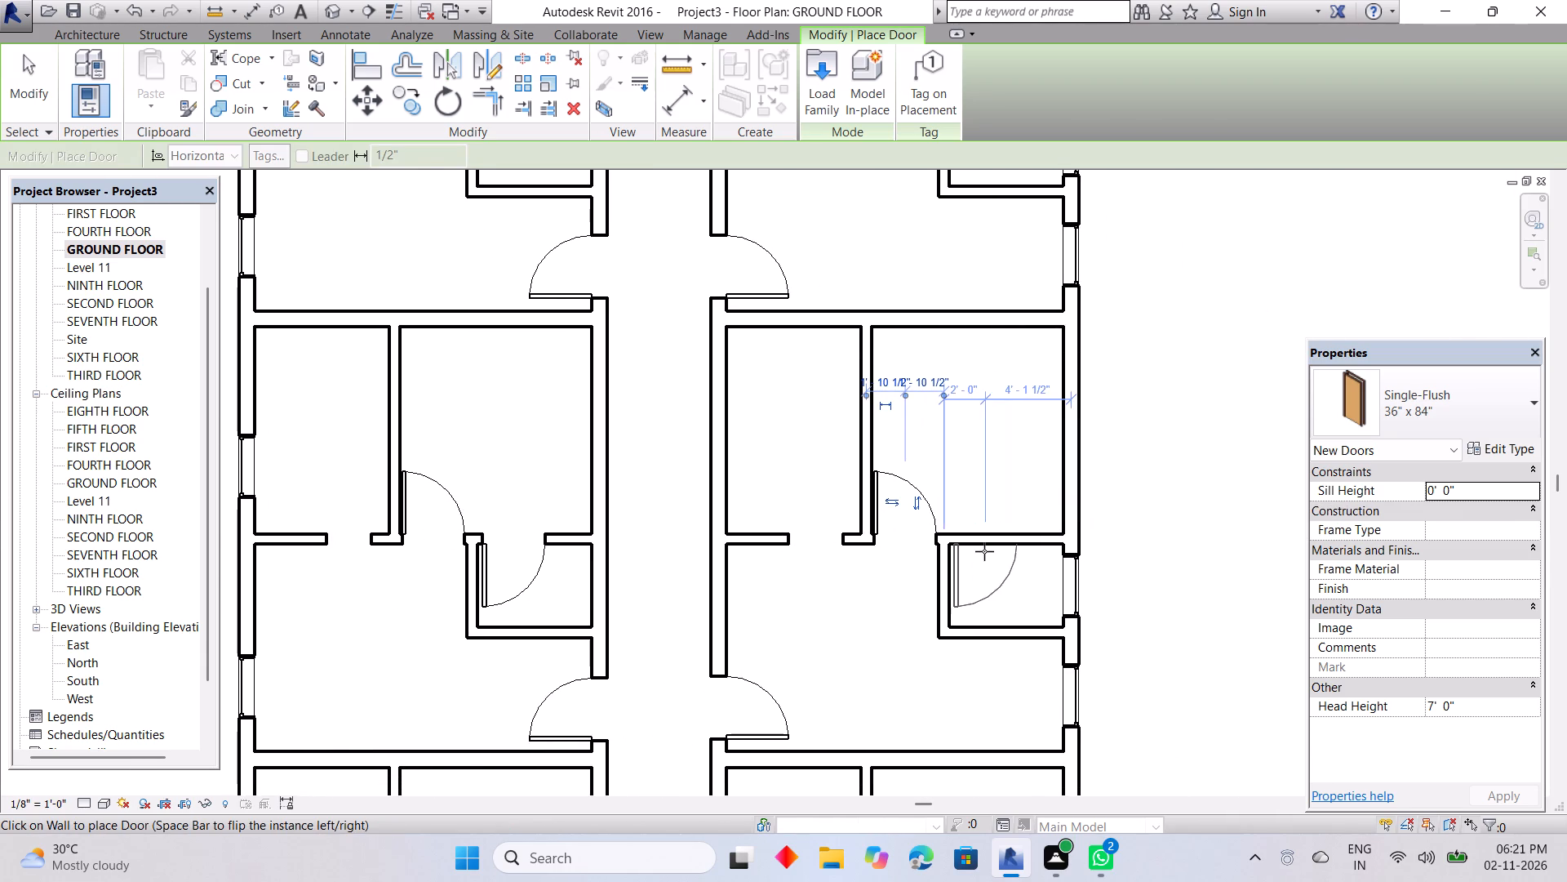
pyautogui.click(983, 551)
# Place two inner doors in the second east apartment: larger north room, 1' 10 1/2" from the partition, and small room, 2' 0" from its west wall.
pyautogui.moveTo(836, 696); pyautogui.dragTo(856, 541, button='middle')
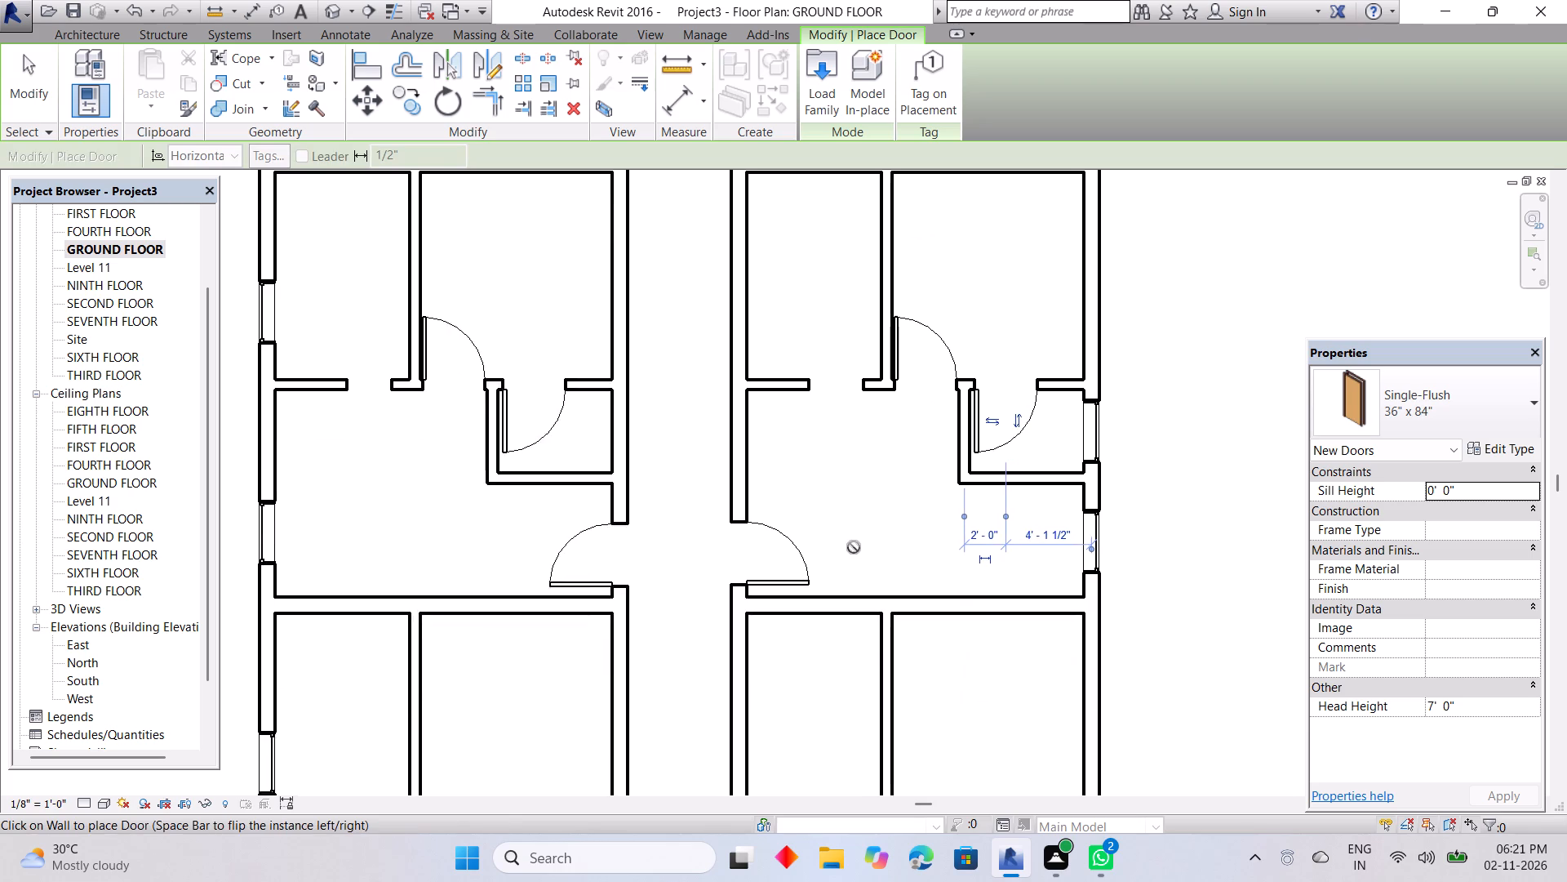
pyautogui.scroll(-4, 854, 547)
pyautogui.moveTo(860, 573); pyautogui.dragTo(891, 826, button='middle')
pyautogui.scroll(3, 936, 457)
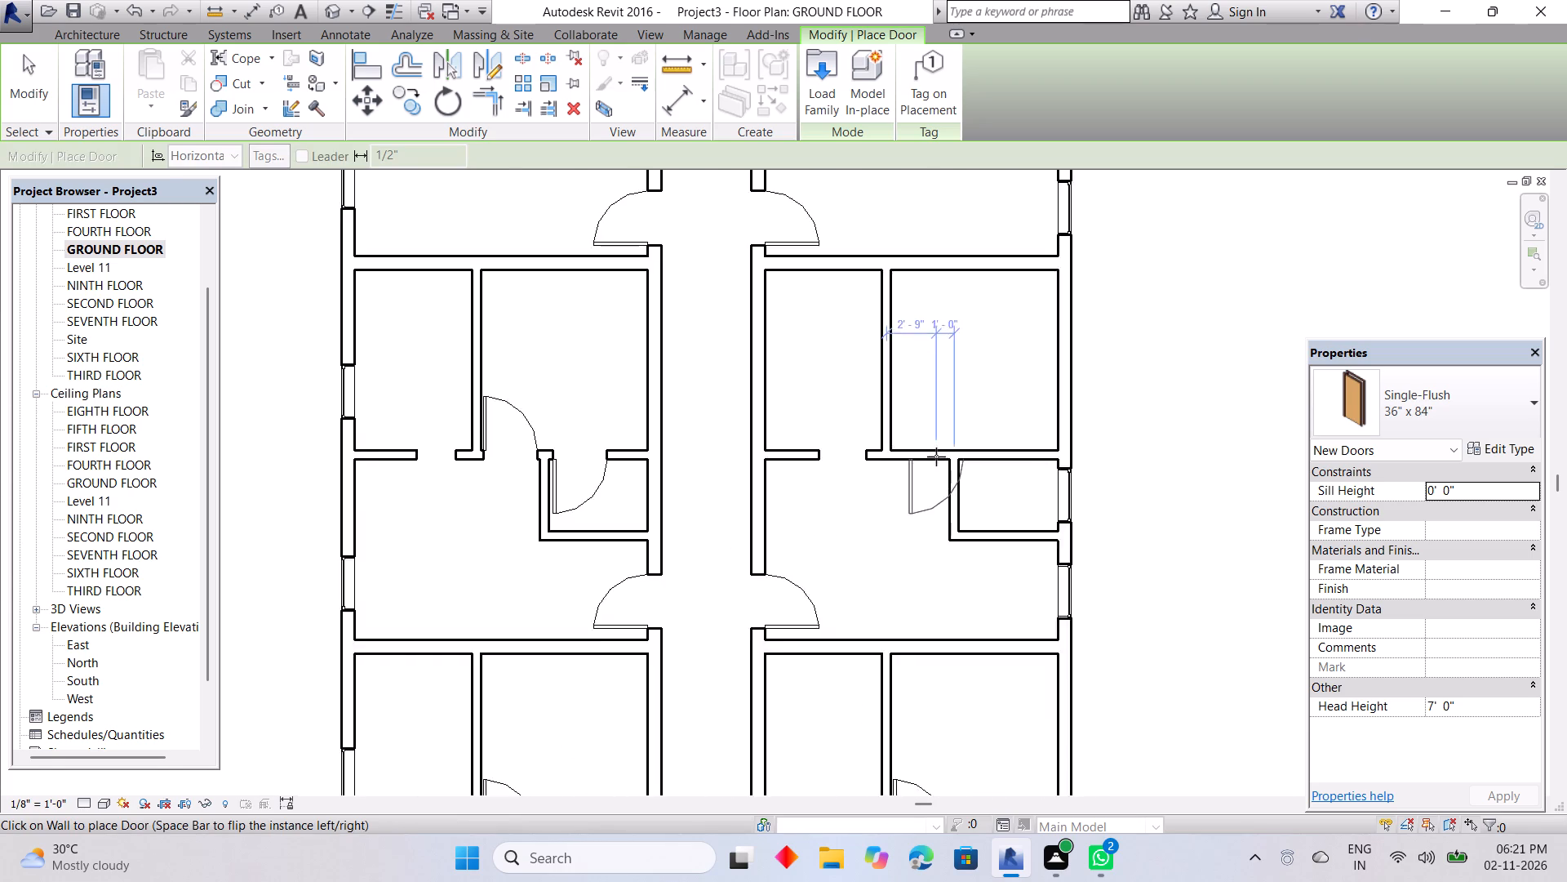
pyautogui.scroll(4, 936, 457)
pyautogui.press('space')
pyautogui.click(903, 443)
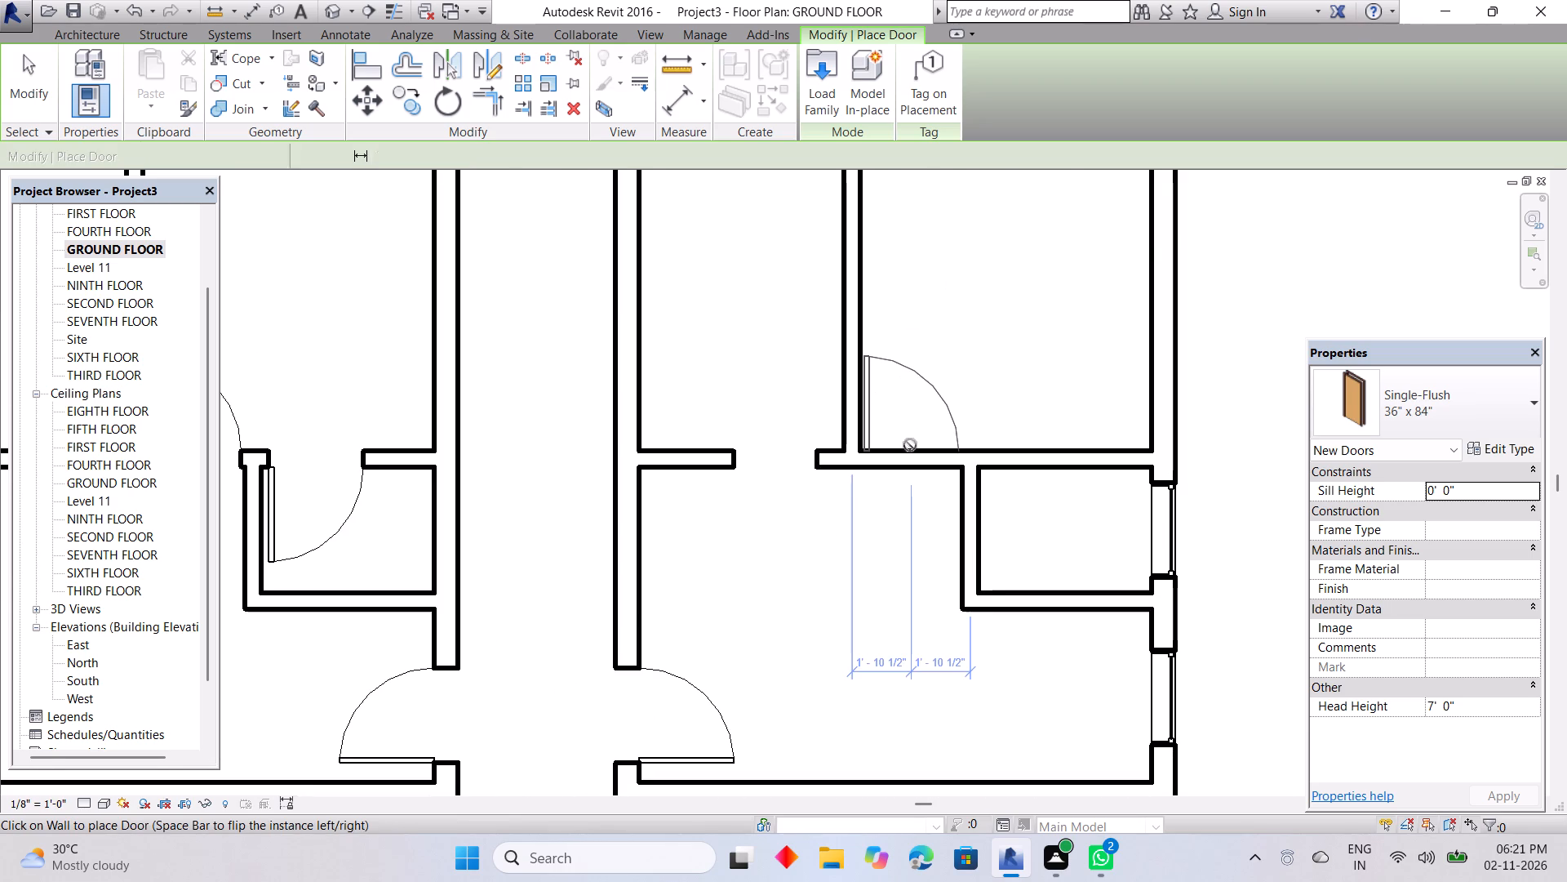
pyautogui.press('space')
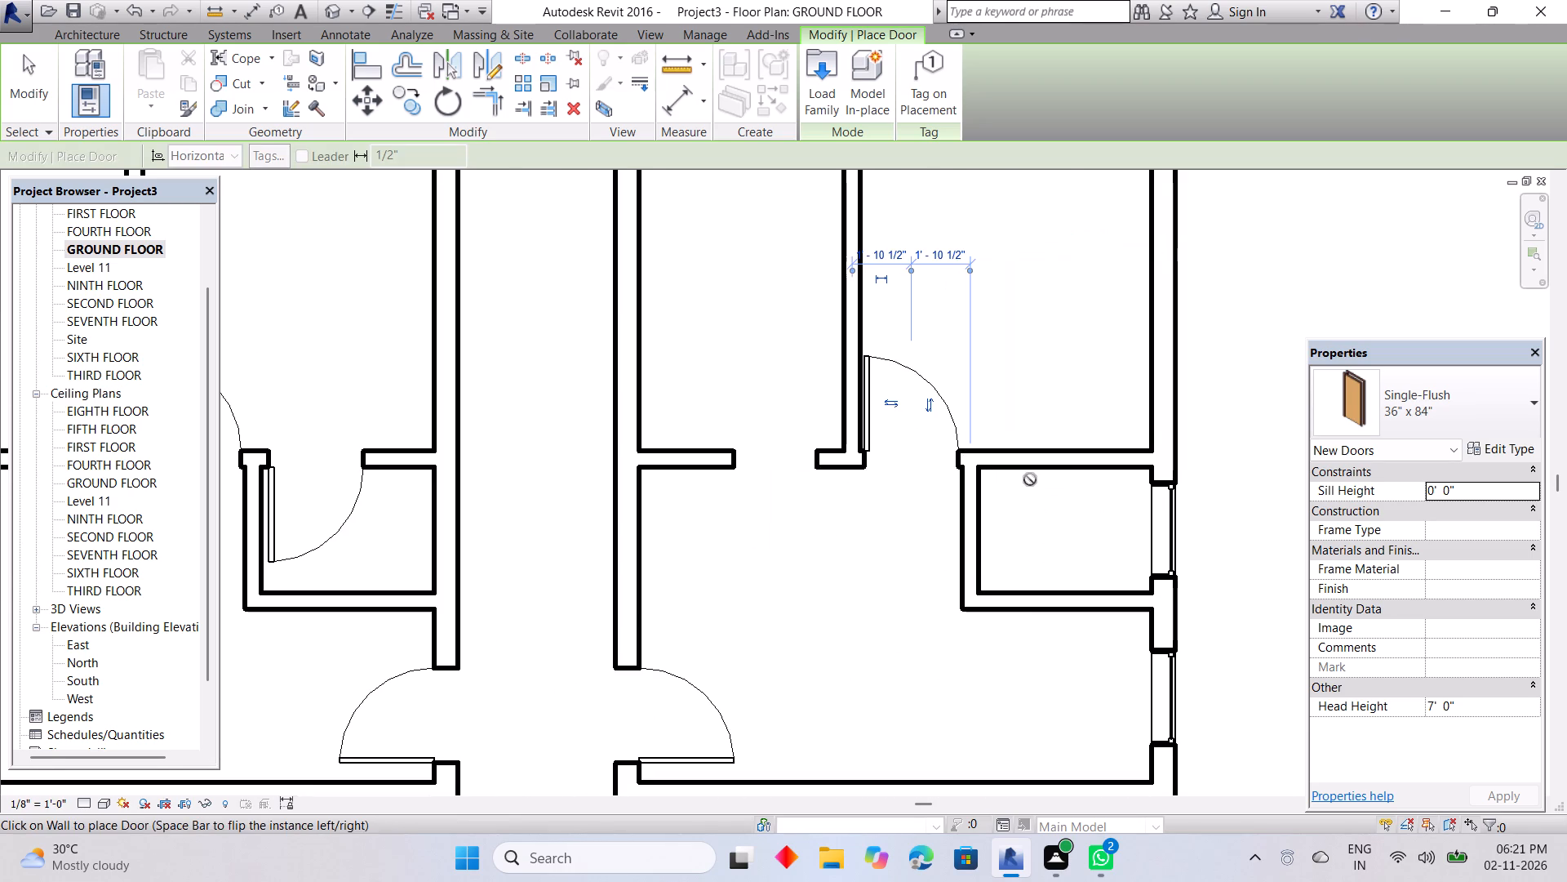
pyautogui.click(1028, 474)
# Place two inner doors in the southernmost west apartment: larger north room, 1' 10 1/2" from the partition, and small room, 2' 0" from its west wall.
pyautogui.scroll(-3, 958, 622)
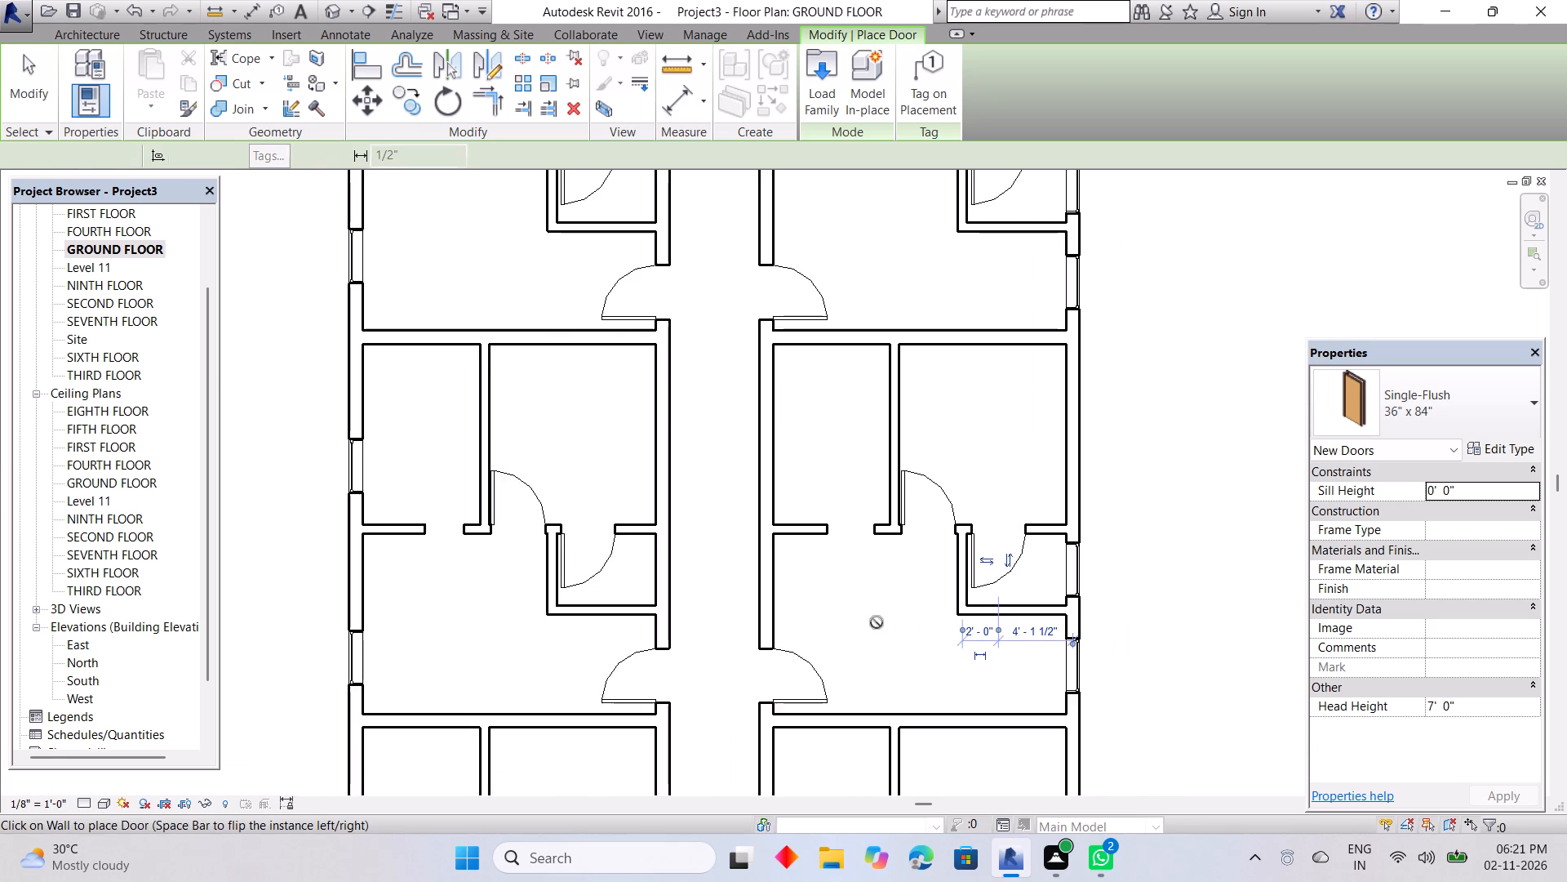
pyautogui.scroll(-5, 877, 622)
pyautogui.moveTo(877, 627); pyautogui.dragTo(979, 335, button='middle')
pyautogui.moveTo(902, 596); pyautogui.dragTo(930, 453, button='middle')
pyautogui.press('space')
pyautogui.scroll(5, 810, 565)
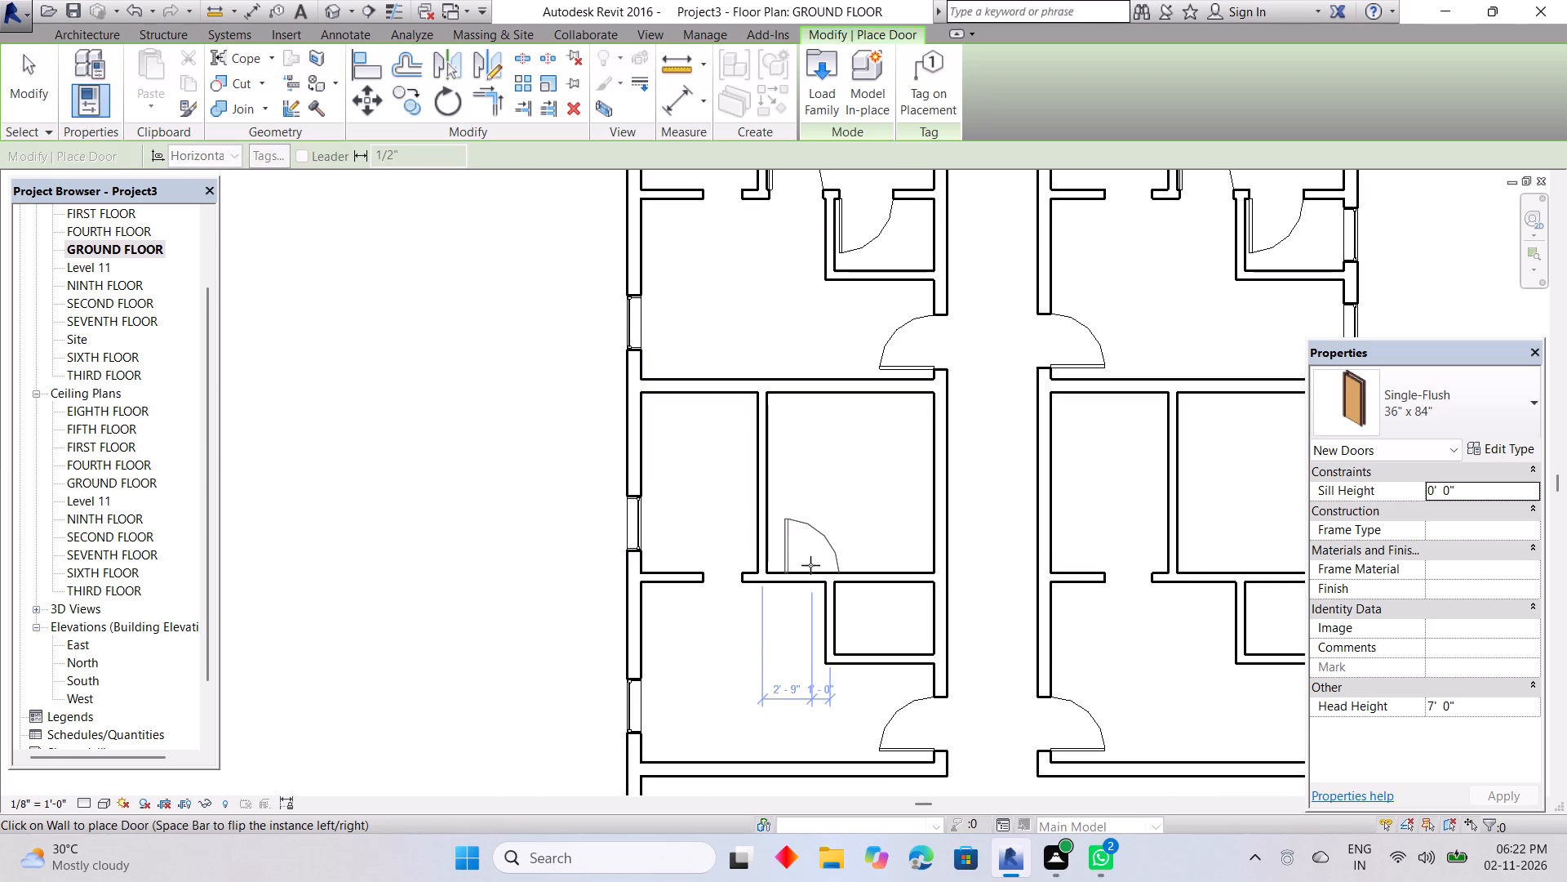
pyautogui.click(800, 576)
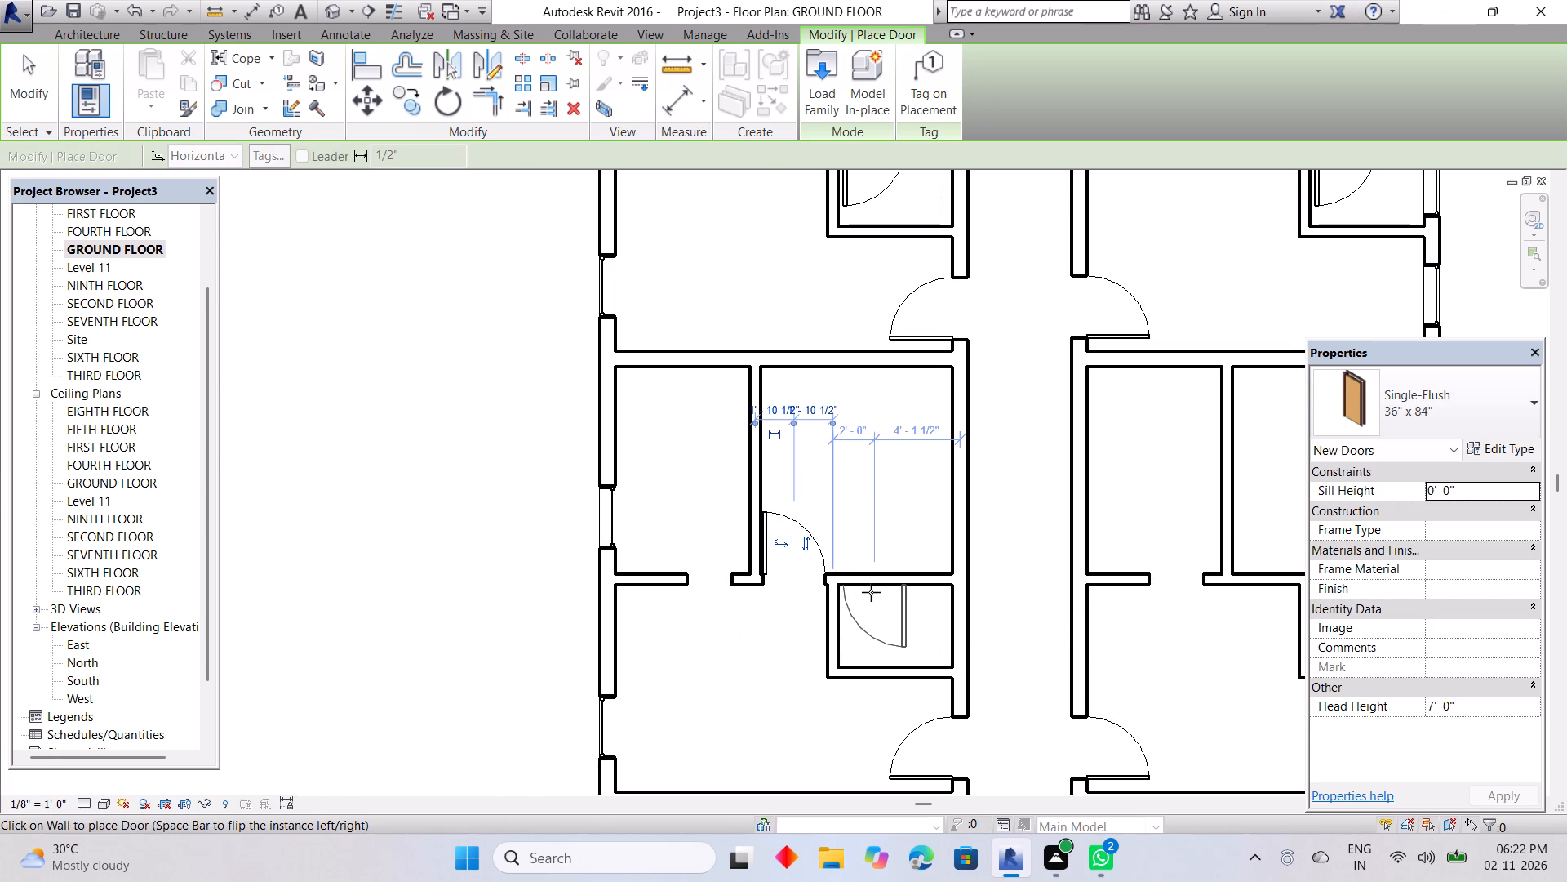
pyautogui.press('space')
pyautogui.click(871, 592)
# Place two inner doors in the southernmost east apartment: larger north room, 1' 10 1/2" from the partition, and small room, 2' 0" from its west wall.
pyautogui.moveTo(1018, 609); pyautogui.dragTo(1023, 433, button='middle')
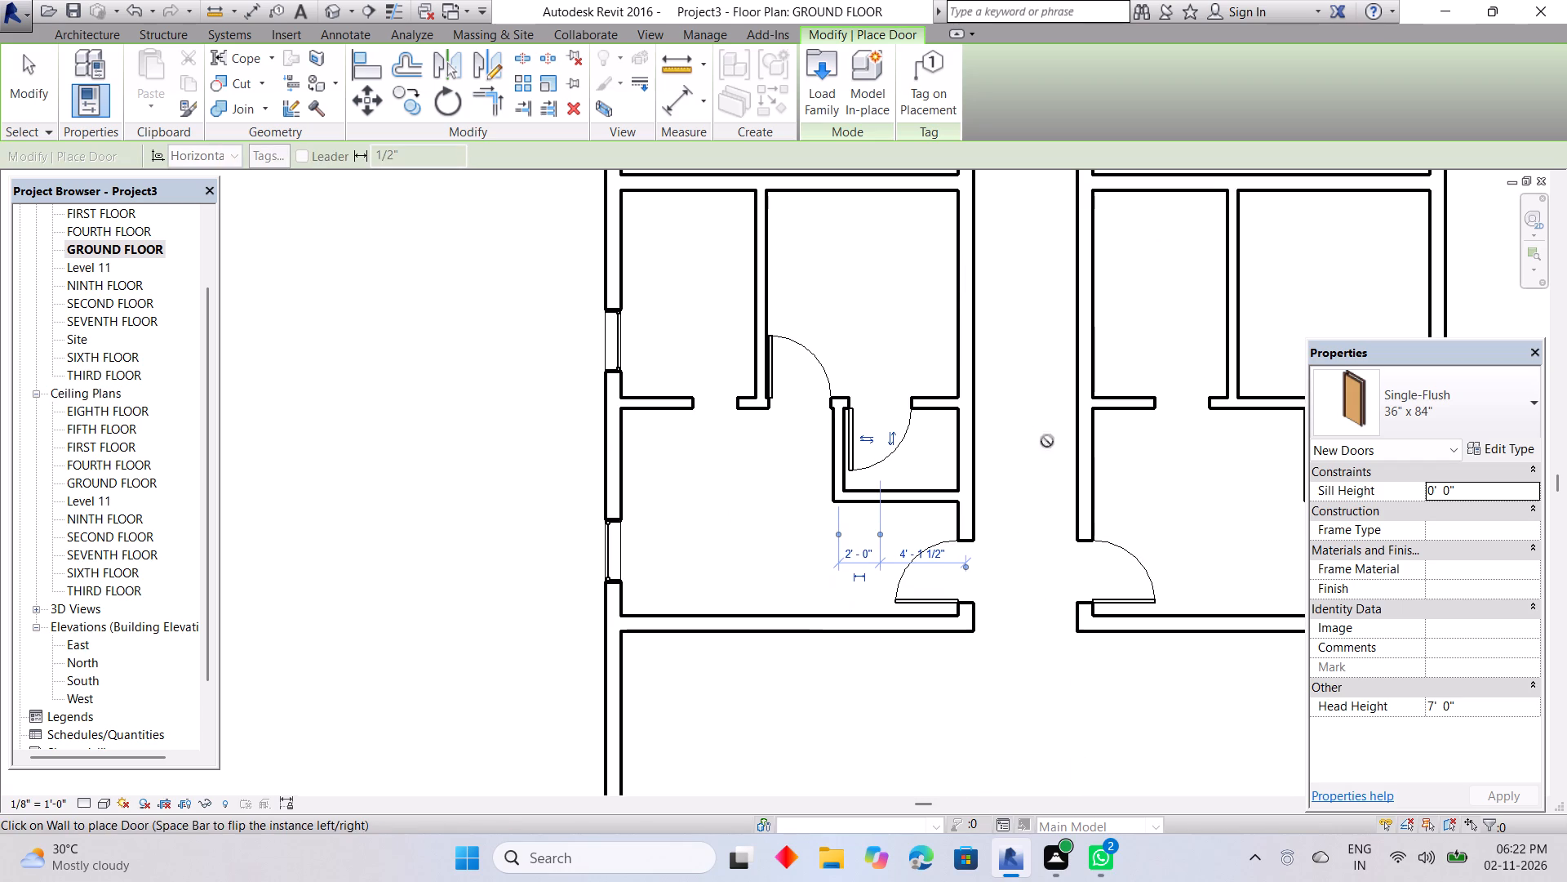
pyautogui.moveTo(1143, 415); pyautogui.dragTo(772, 519, button='middle')
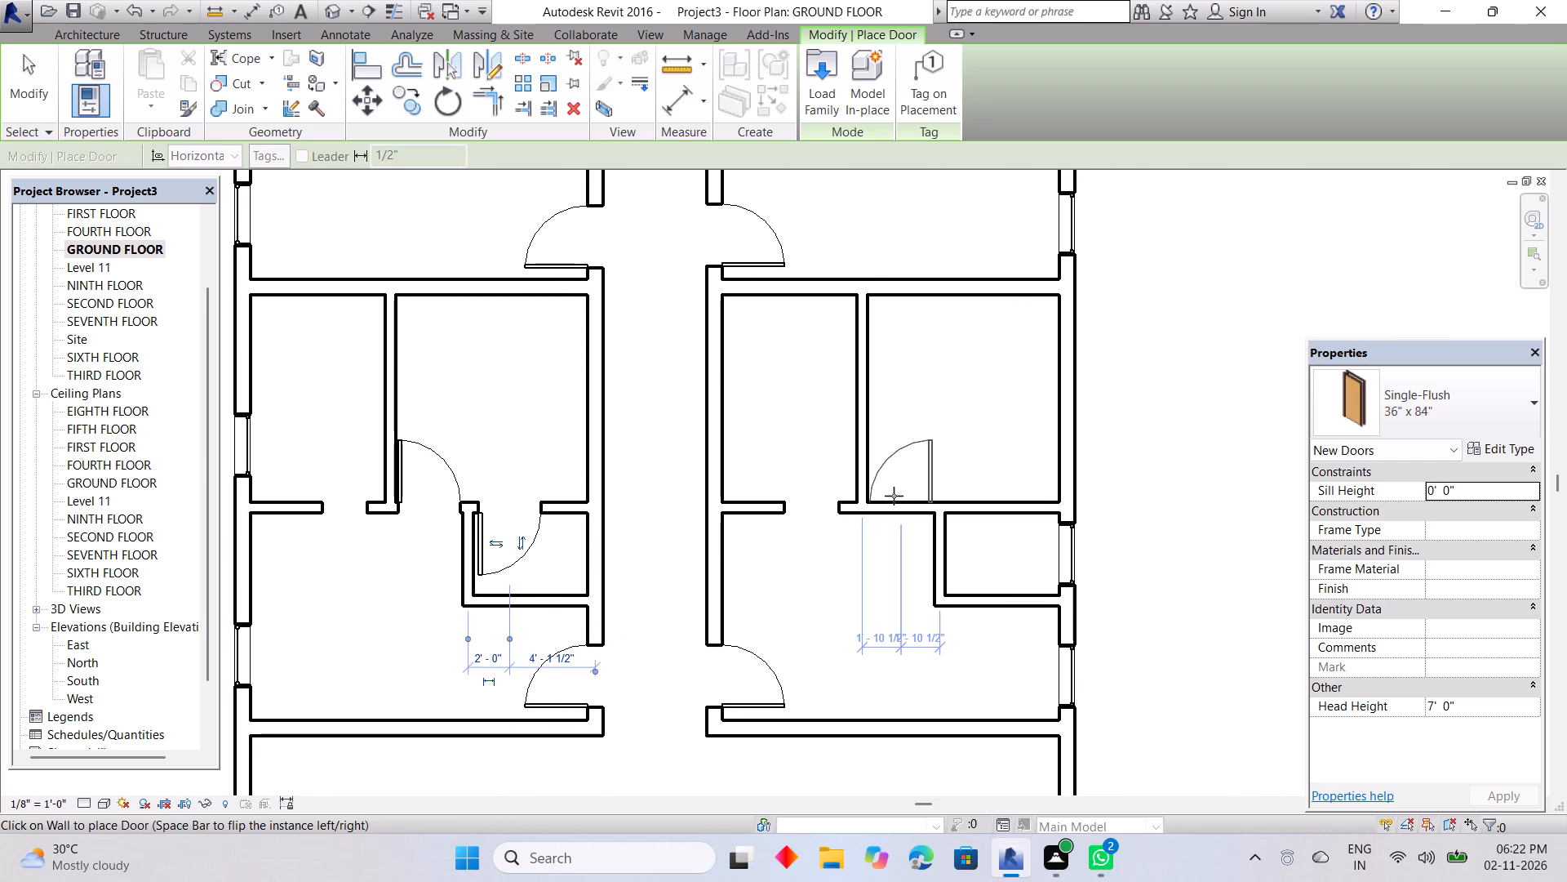
pyautogui.press('space')
pyautogui.click(894, 496)
pyautogui.press('space')
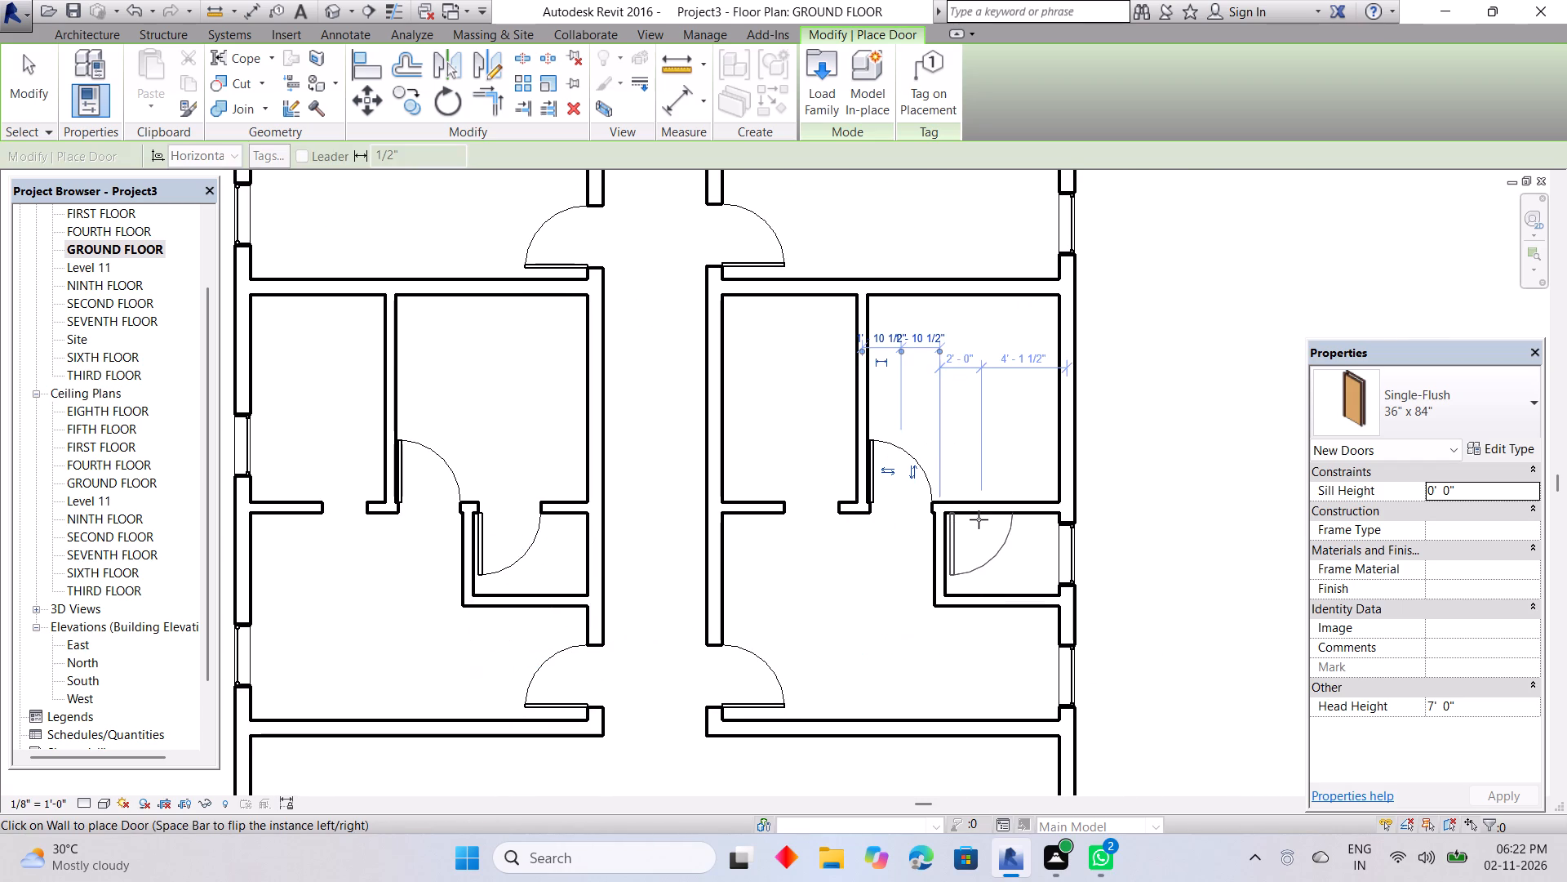
pyautogui.click(979, 519)
pyautogui.scroll(-9, 983, 520)
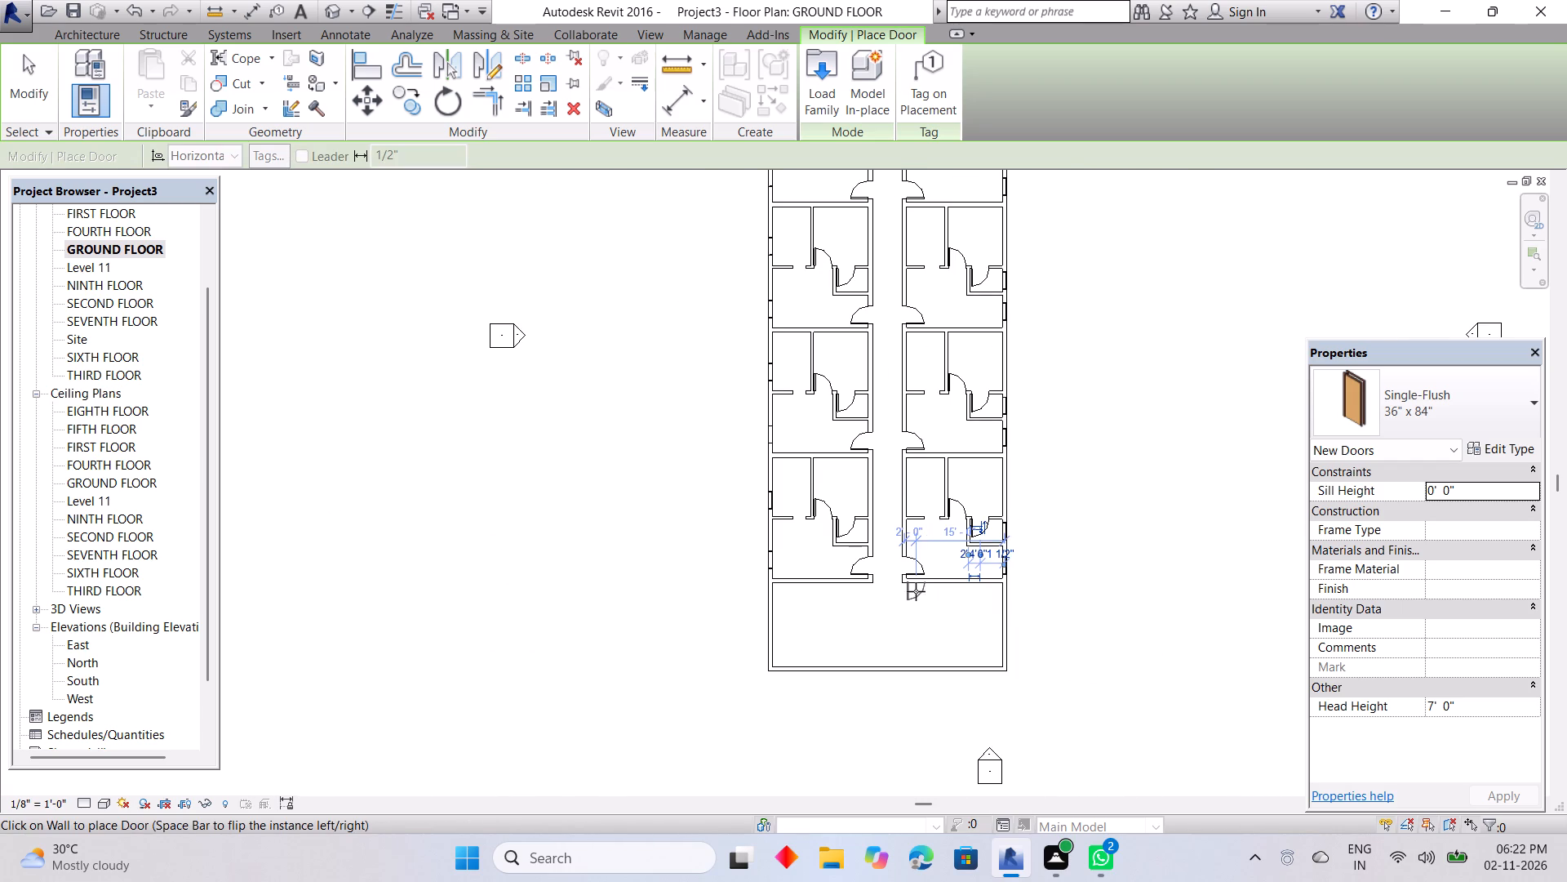
pyautogui.press('Escape')
pyautogui.press('Escape')
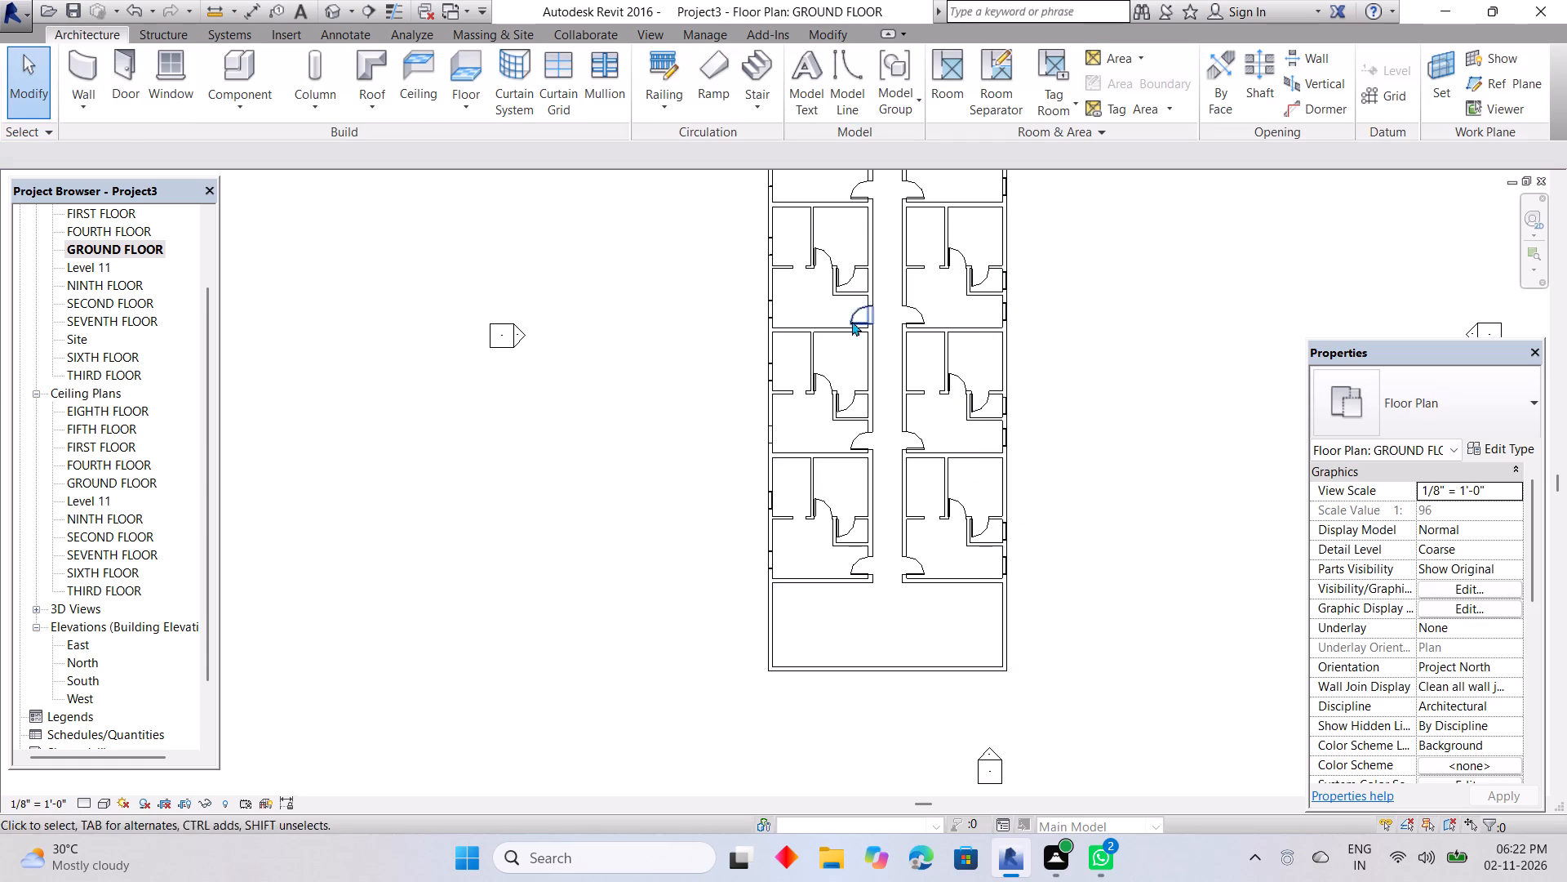
# Place Fixed 36" x 48" windows in the corridor wall of the small rooms in the two southern west apartments, centred about 2' 3" from each side wall.
pyautogui.click(163, 73)
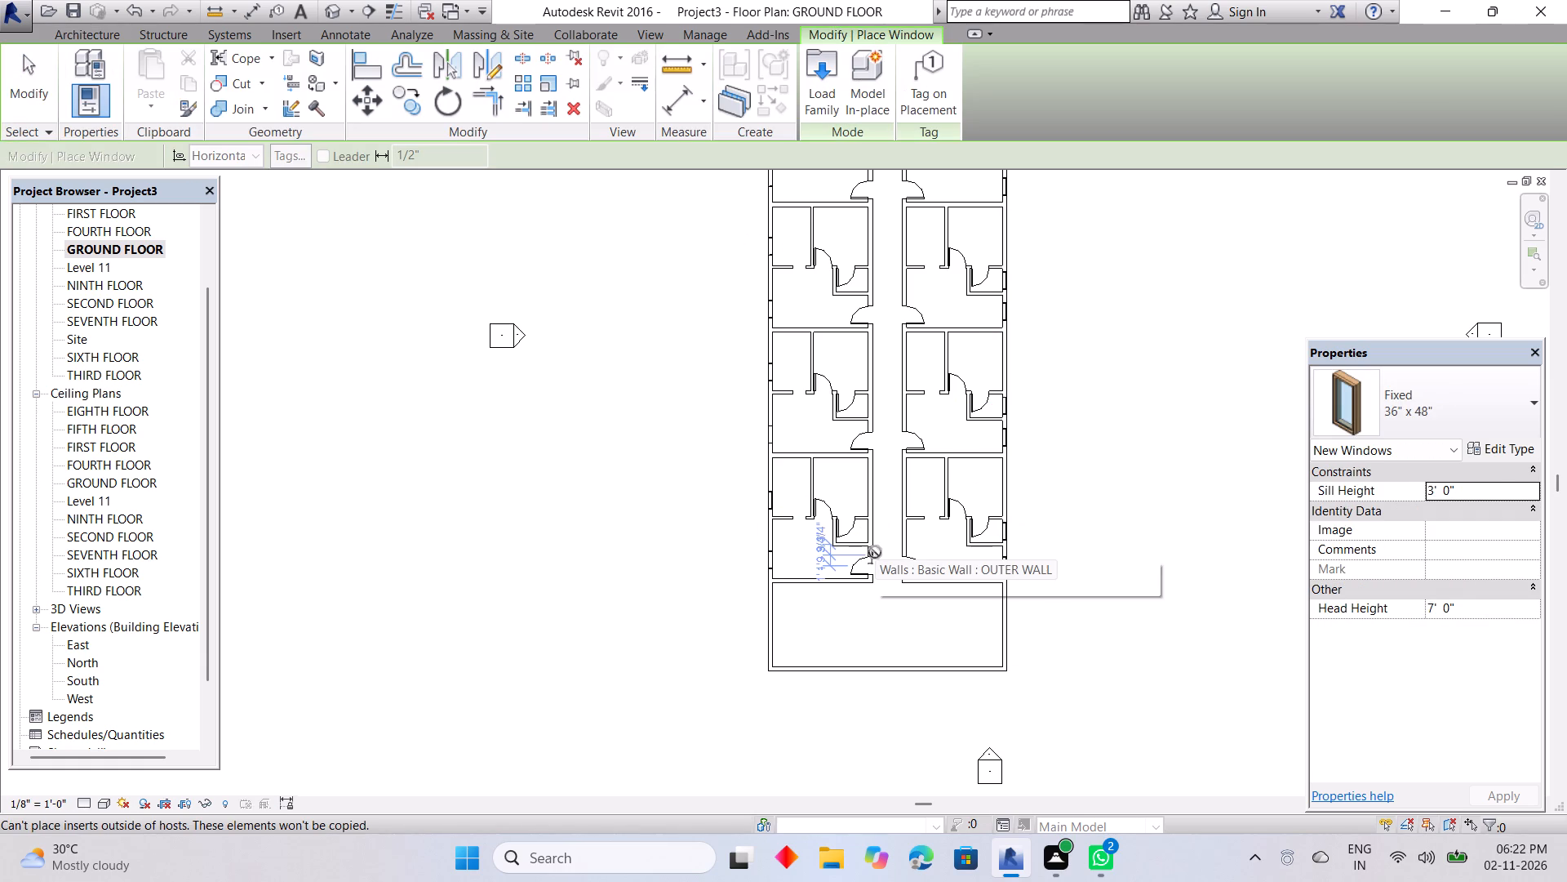
pyautogui.scroll(2, 867, 526)
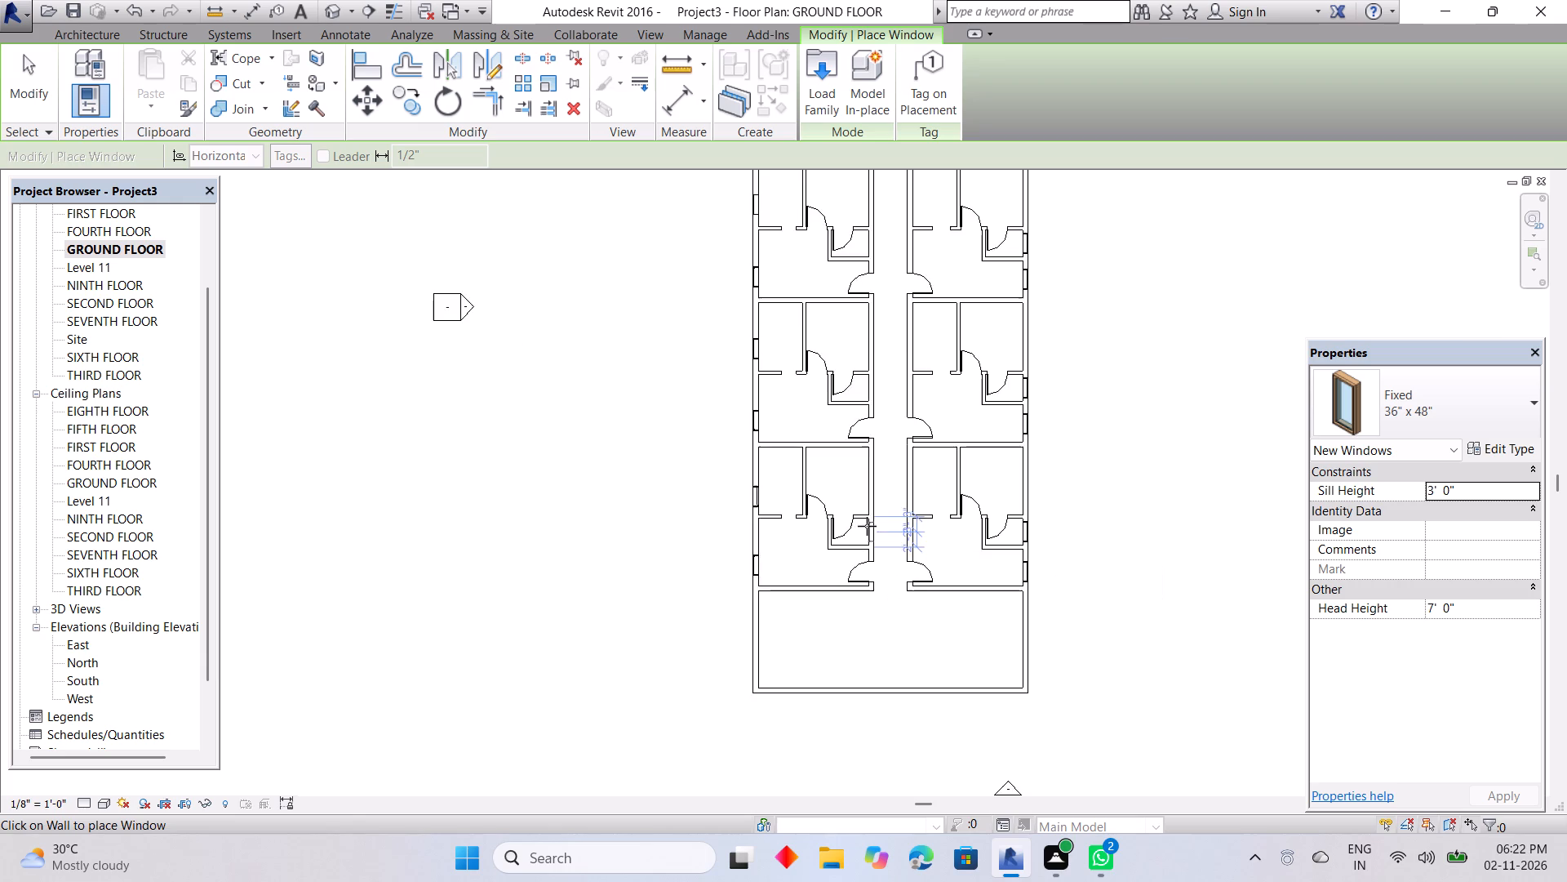
pyautogui.scroll(3, 867, 526)
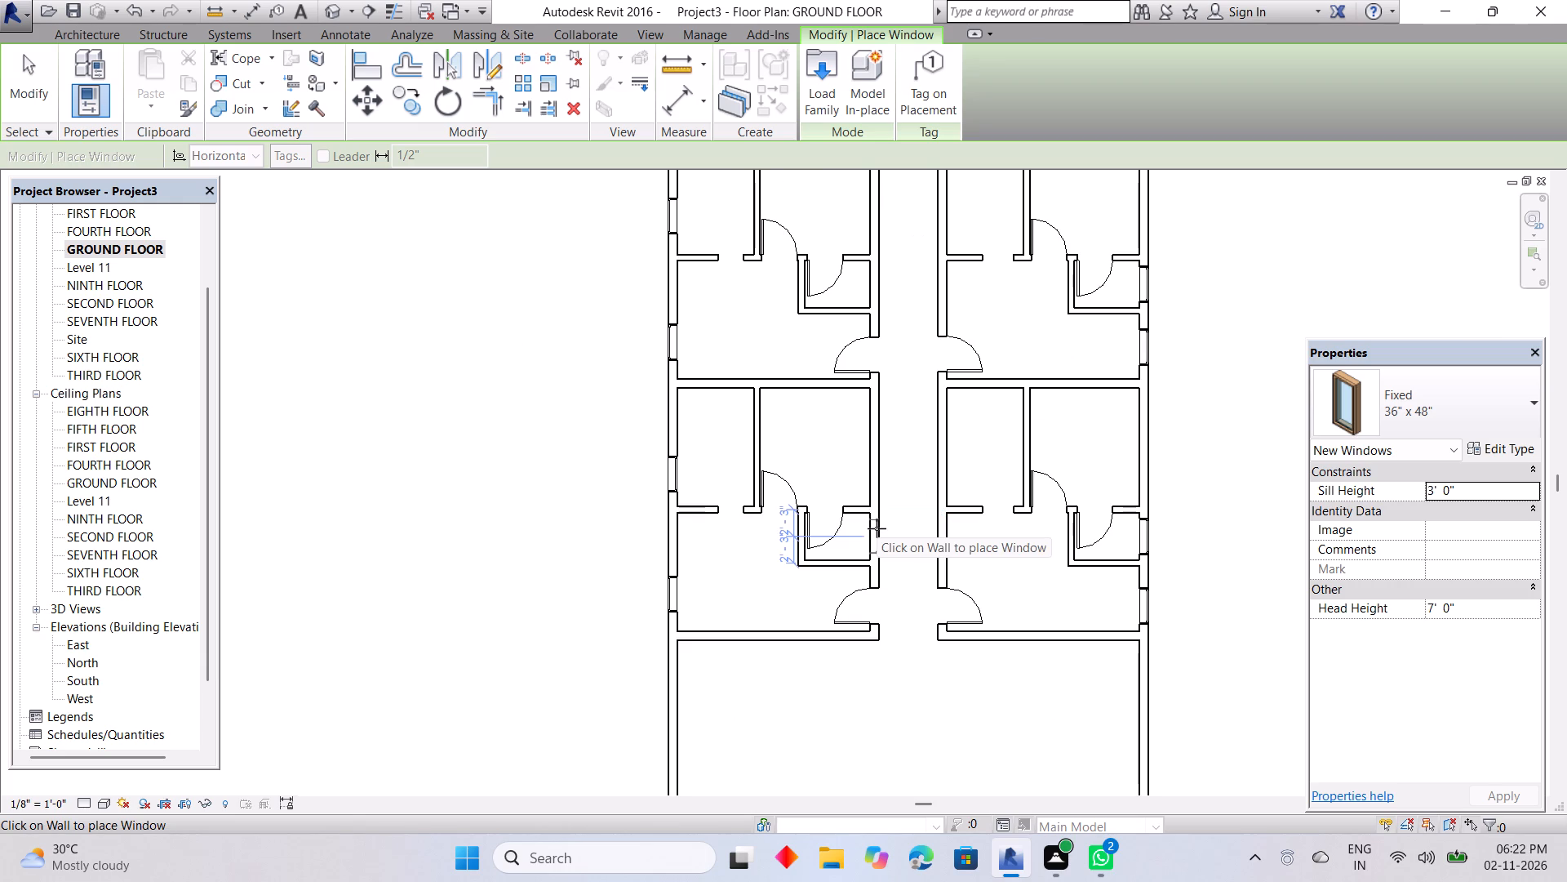
pyautogui.click(877, 528)
pyautogui.moveTo(914, 385); pyautogui.dragTo(905, 599, button='middle')
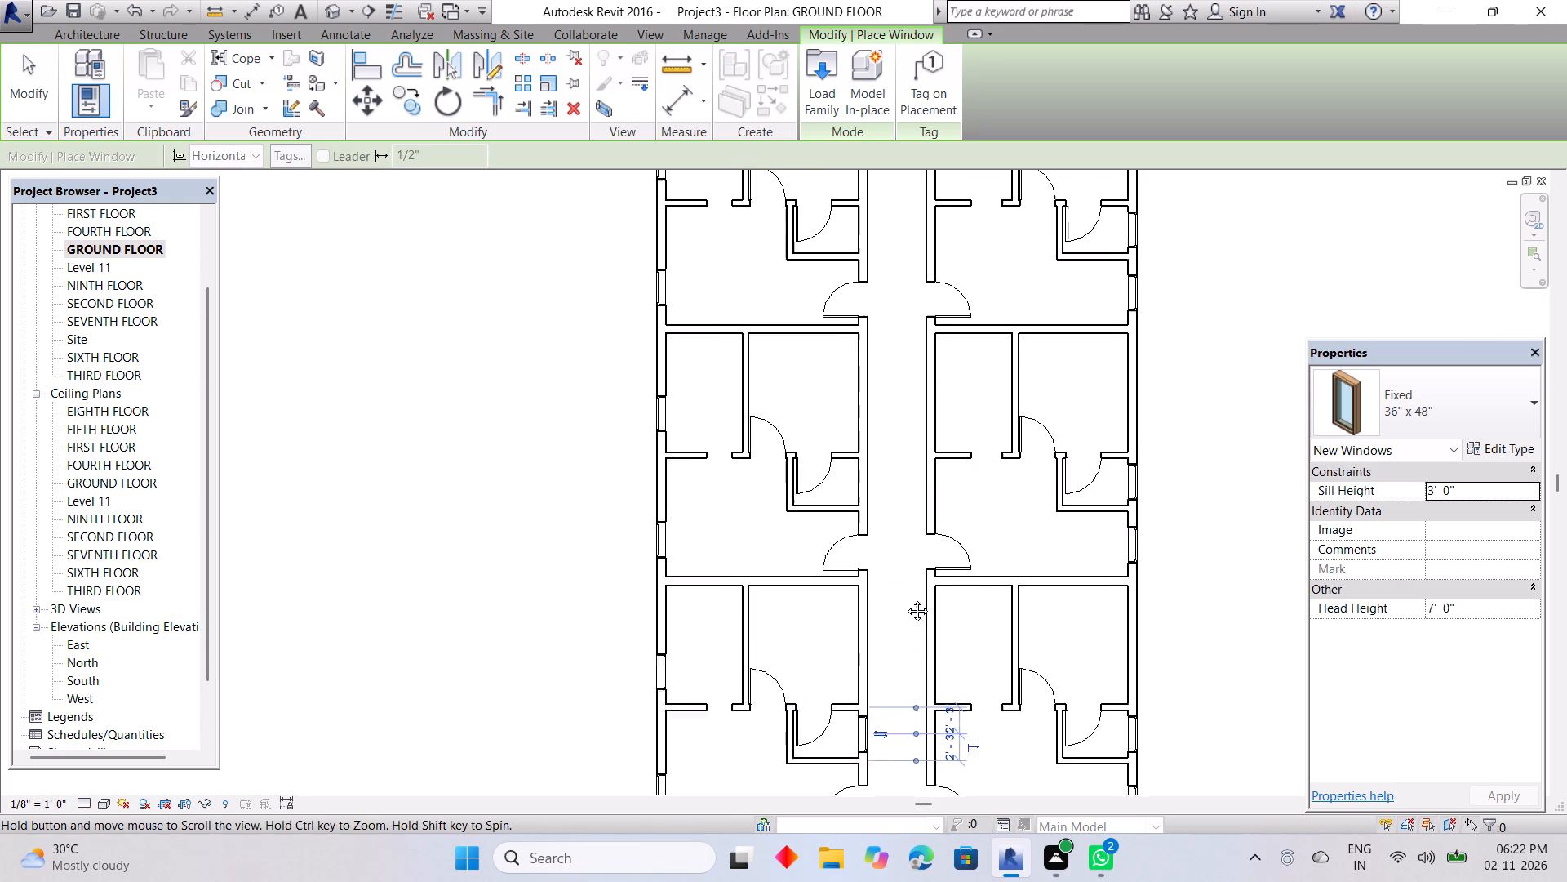
pyautogui.moveTo(905, 599); pyautogui.dragTo(906, 616, button='middle')
pyautogui.click(877, 516)
# Place matching 36" x 48" corridor-wall windows in the small rooms of the two northern west apartments, centred about 2' 3" from each side wall.
pyautogui.moveTo(888, 402); pyautogui.dragTo(892, 604, button='middle')
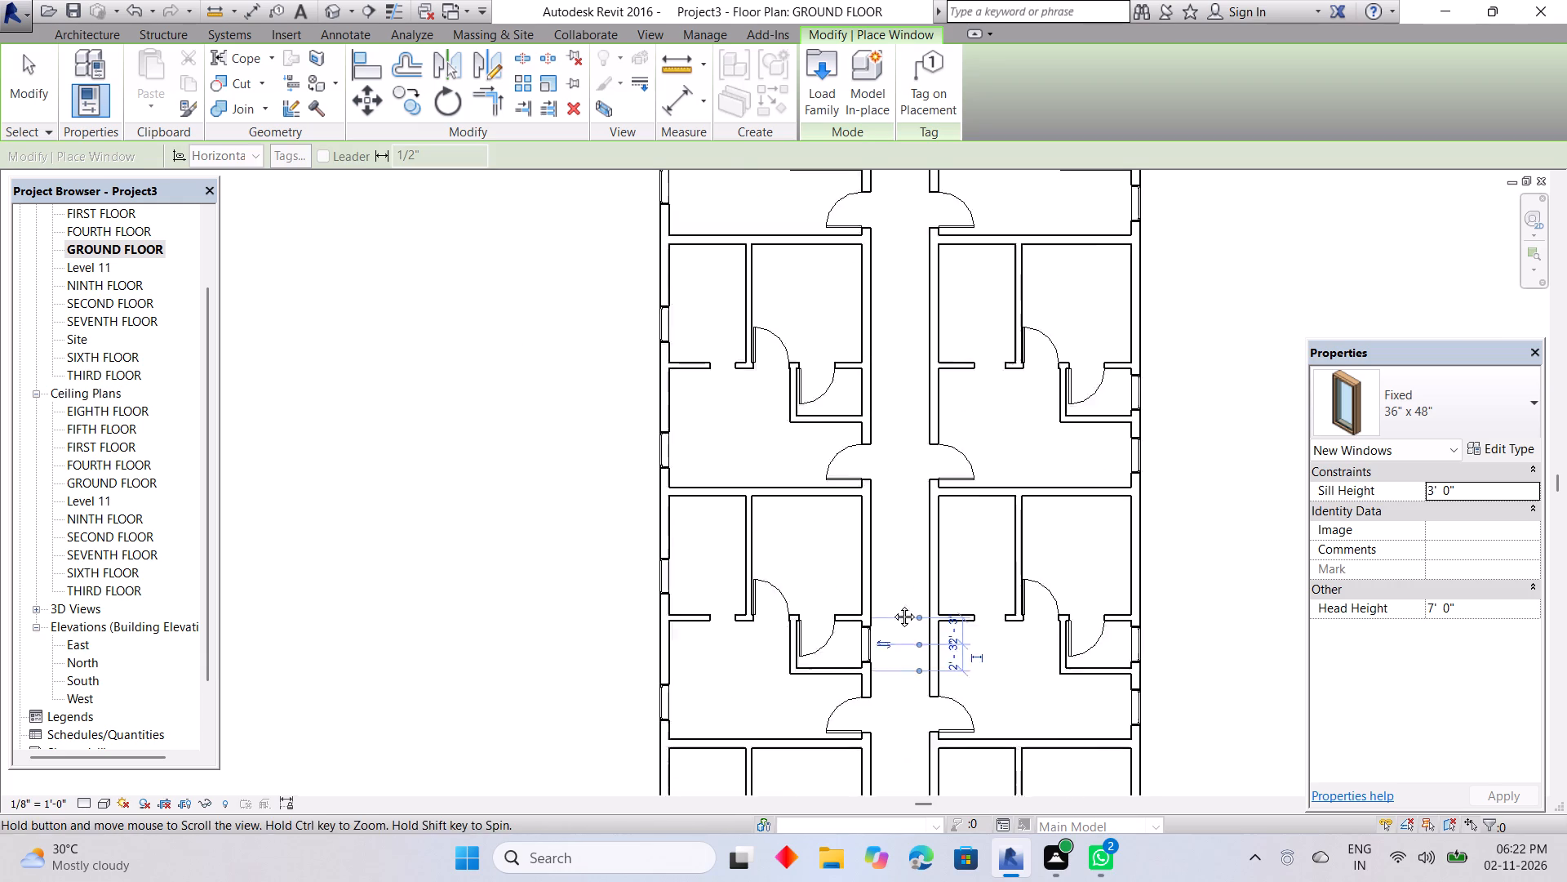
pyautogui.moveTo(892, 604); pyautogui.dragTo(899, 671, button='middle')
pyautogui.click(889, 533)
pyautogui.moveTo(903, 408); pyautogui.dragTo(882, 536, button='middle')
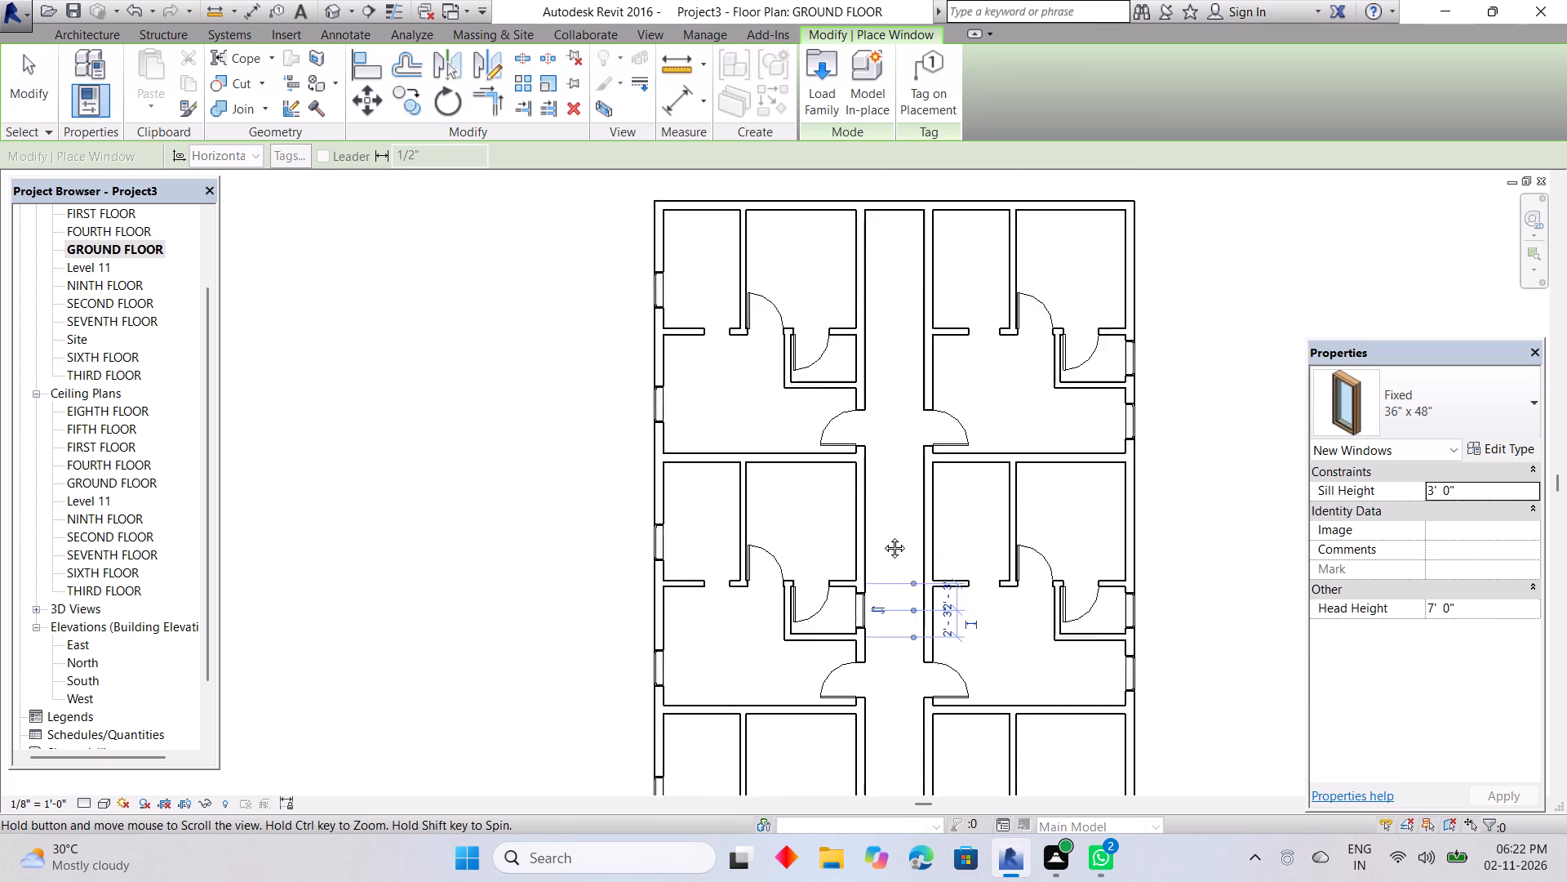
pyautogui.moveTo(882, 536); pyautogui.dragTo(882, 662, button='middle')
pyautogui.click(865, 539)
pyautogui.scroll(-2, 890, 551)
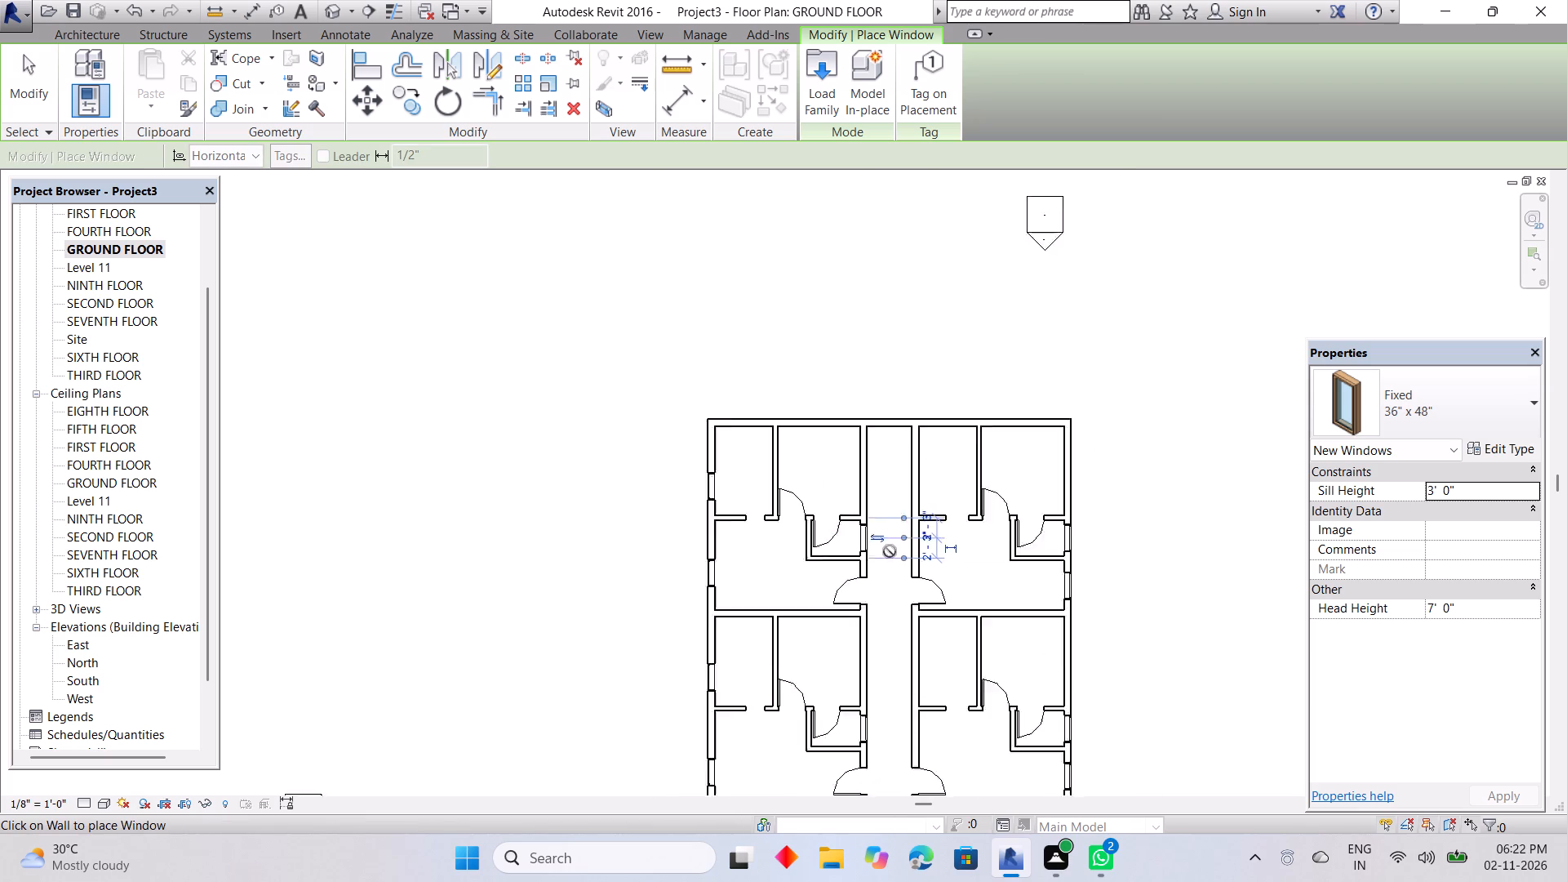
pyautogui.scroll(-6, 890, 551)
pyautogui.moveTo(890, 669); pyautogui.dragTo(899, 490, button='middle')
pyautogui.press('Escape')
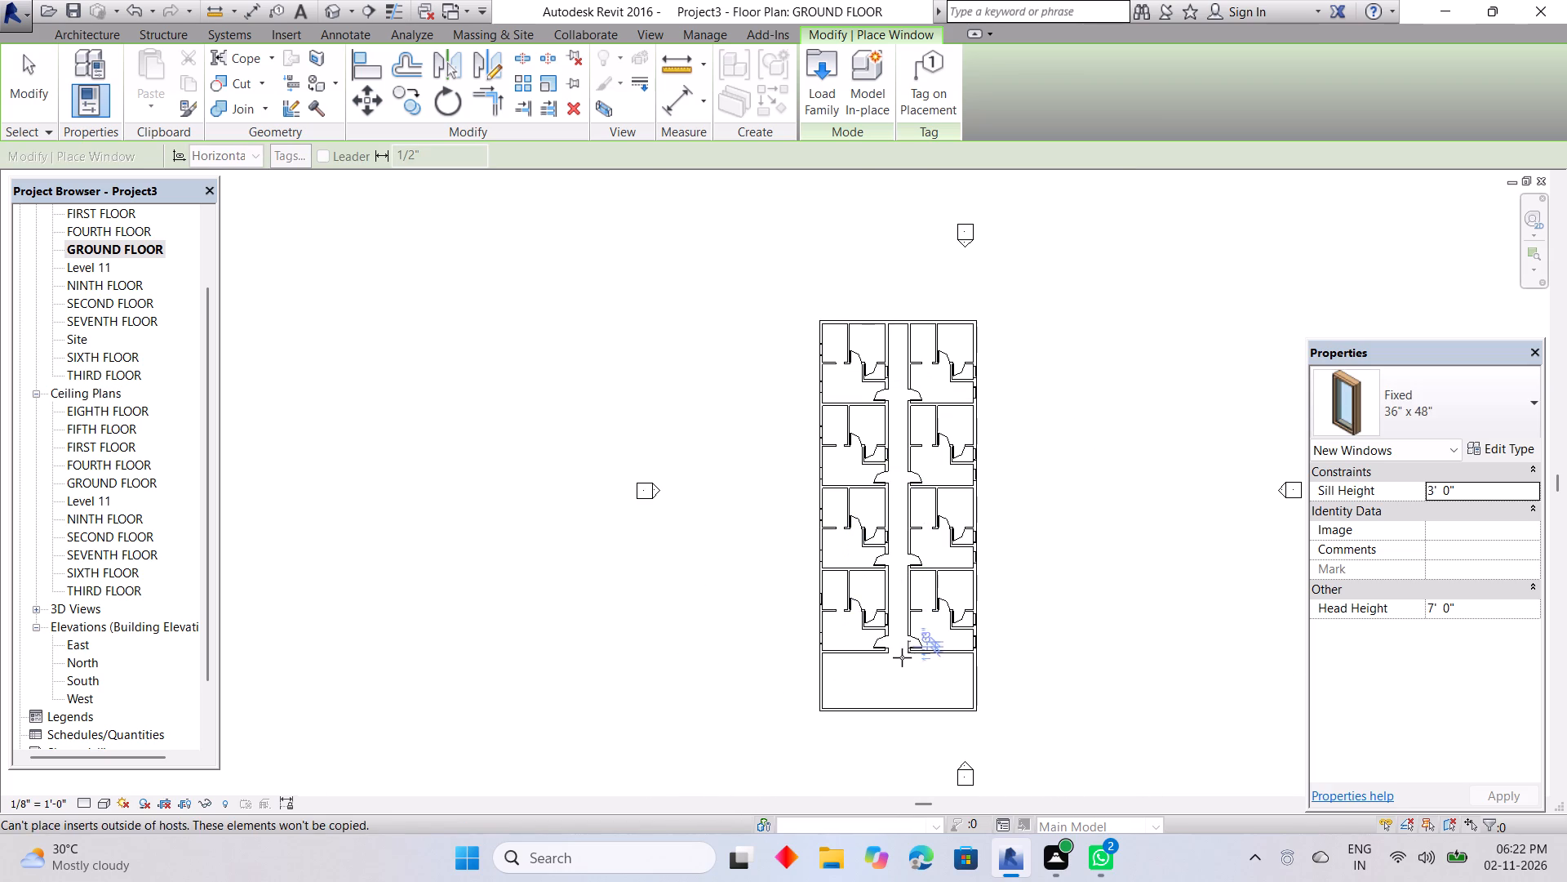
pyautogui.scroll(4, 898, 662)
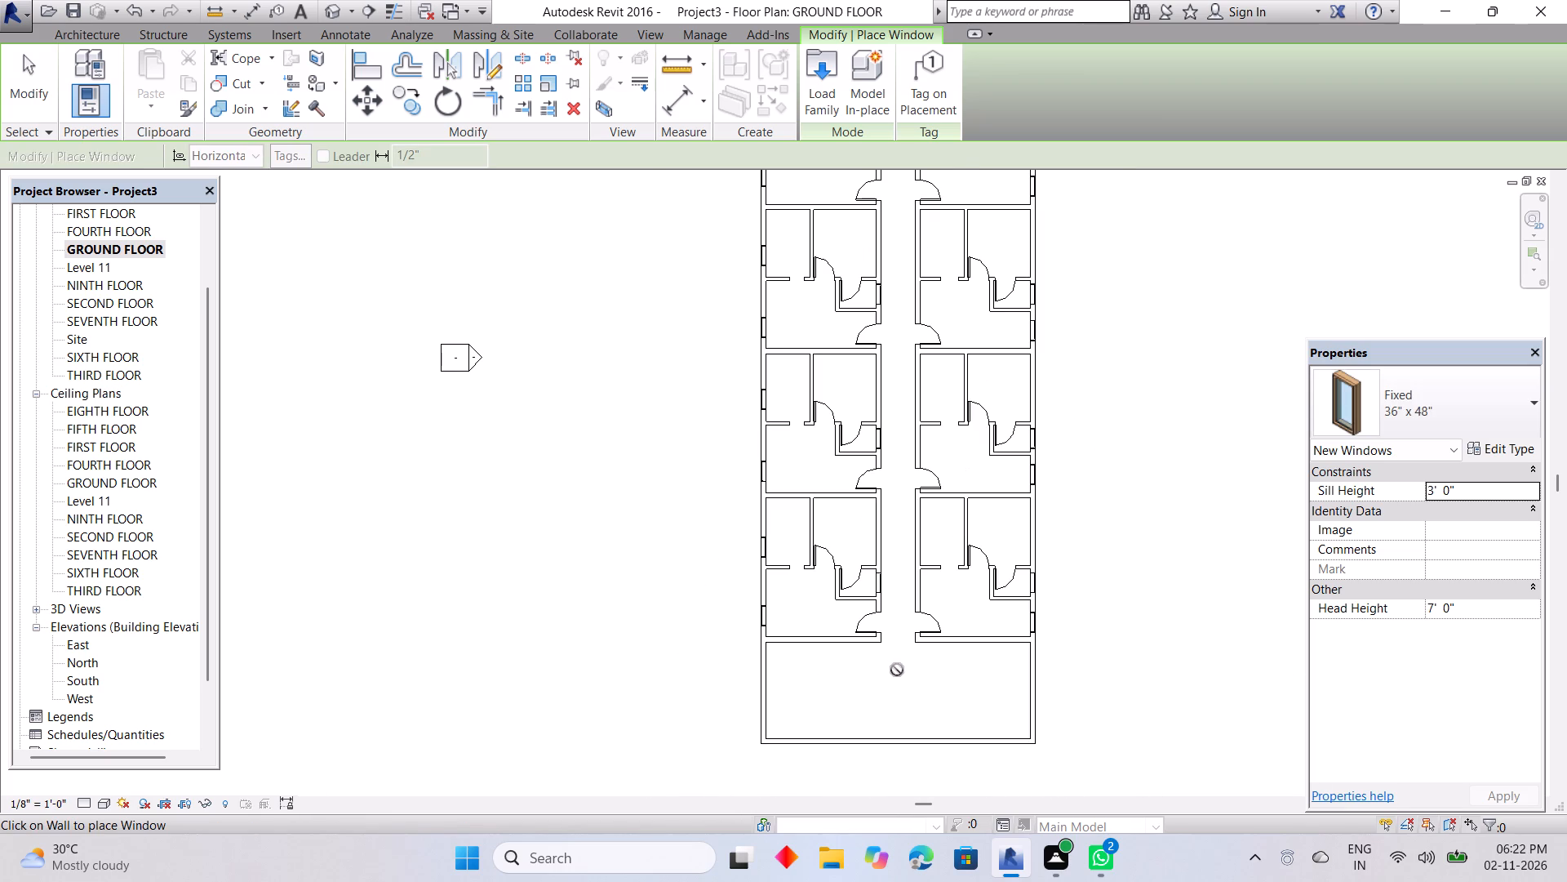
pyautogui.press('Escape')
pyautogui.scroll(-4, 913, 670)
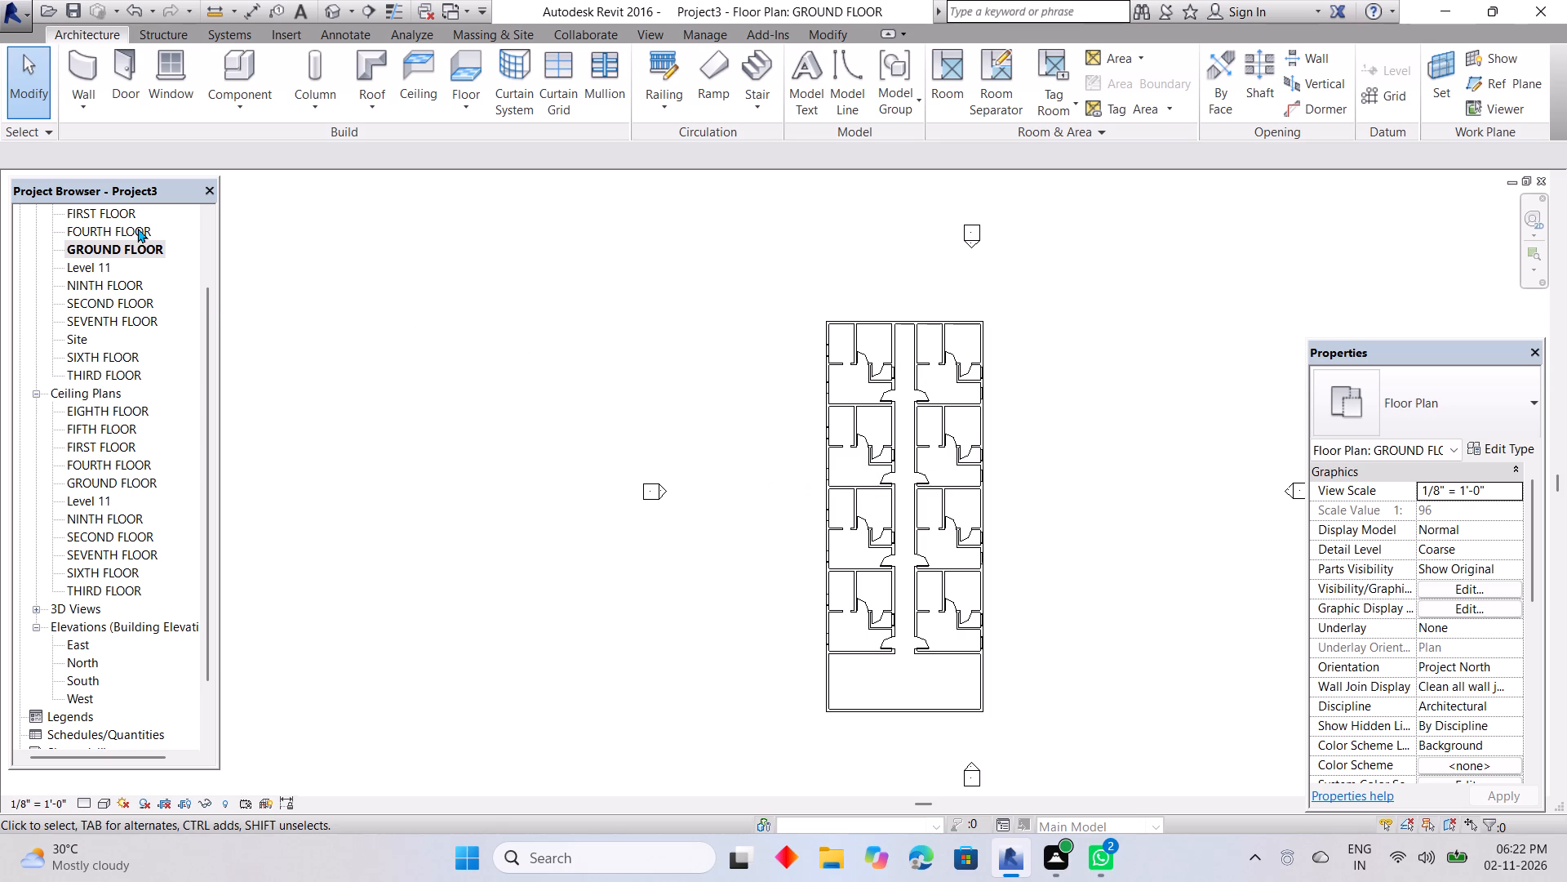
# On the FIRST FLOOR plan, place the northernmost west apartment's inner doors: larger room, 1' 10 1/2" from the partition; small room, 2' 0" from its west wall.
pyautogui.doubleClick(119, 210)
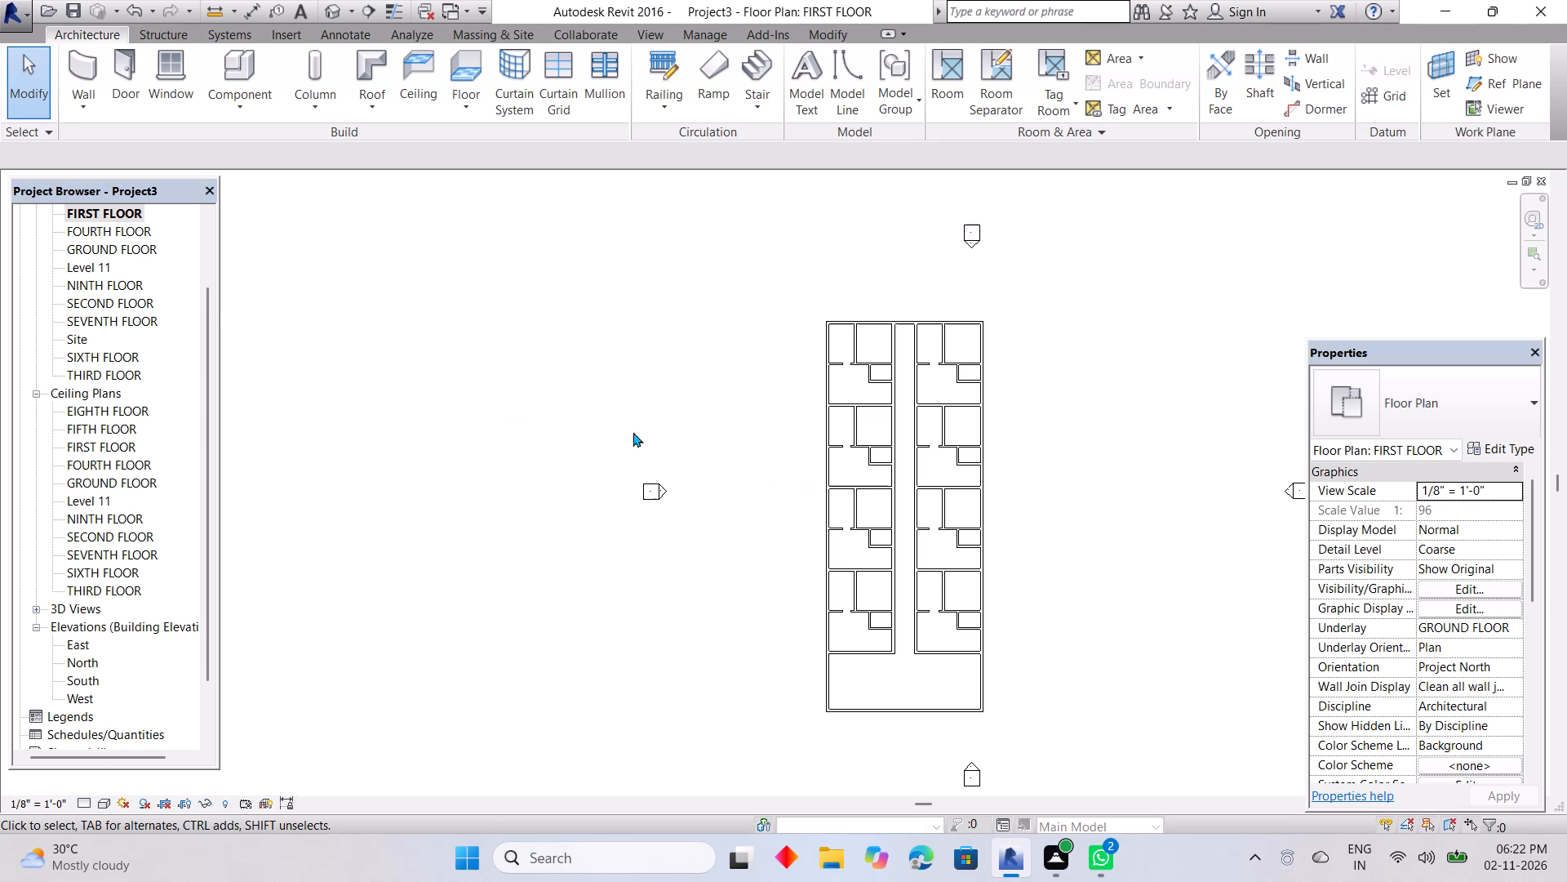
pyautogui.scroll(4, 866, 351)
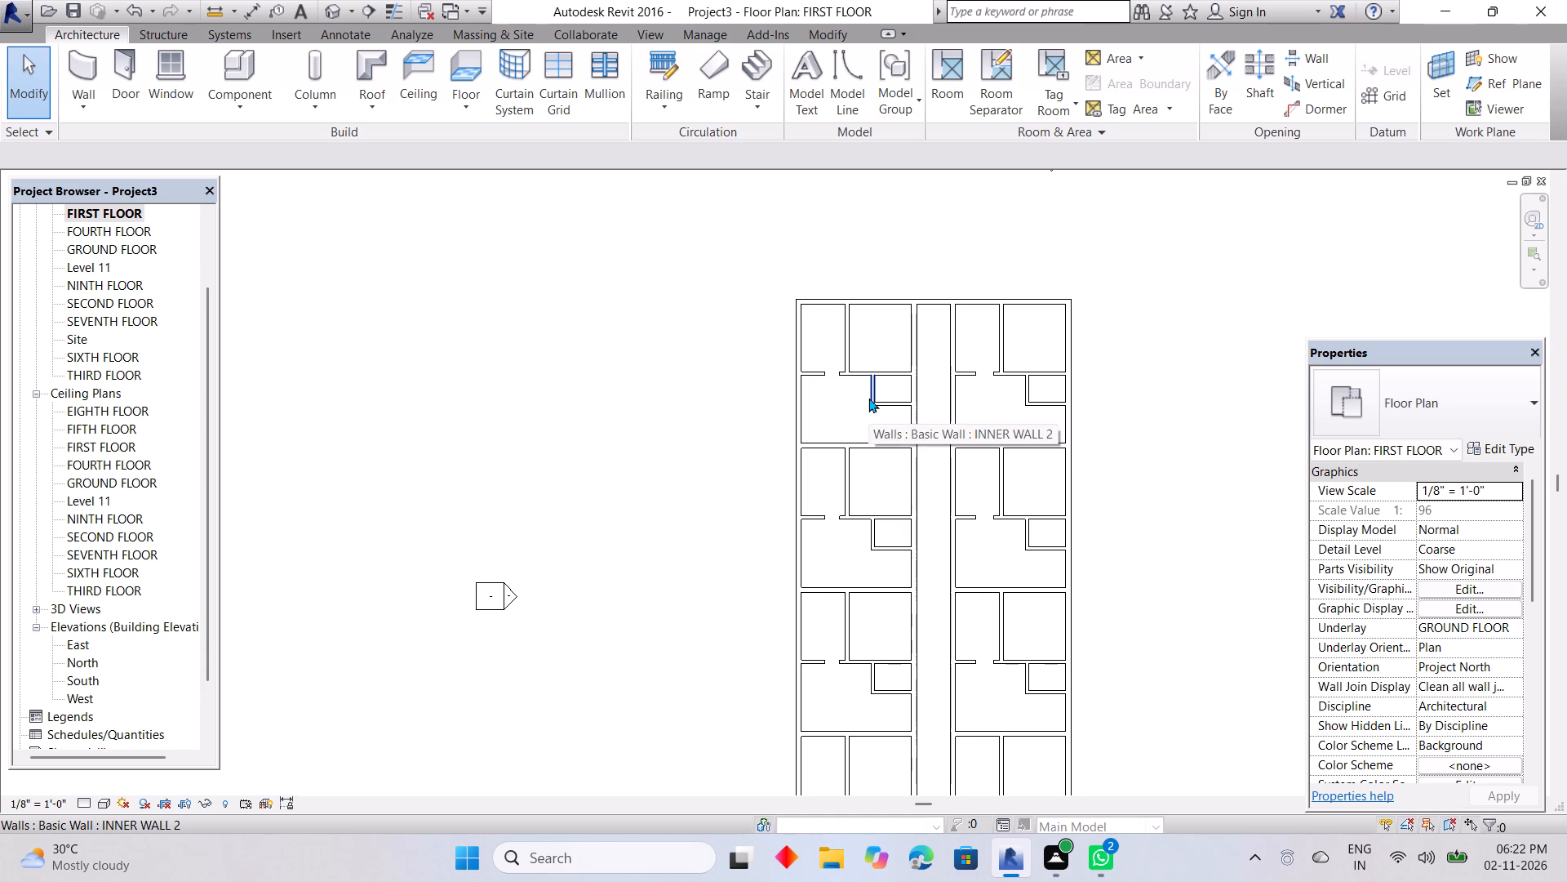
pyautogui.click(89, 72)
pyautogui.press('Escape')
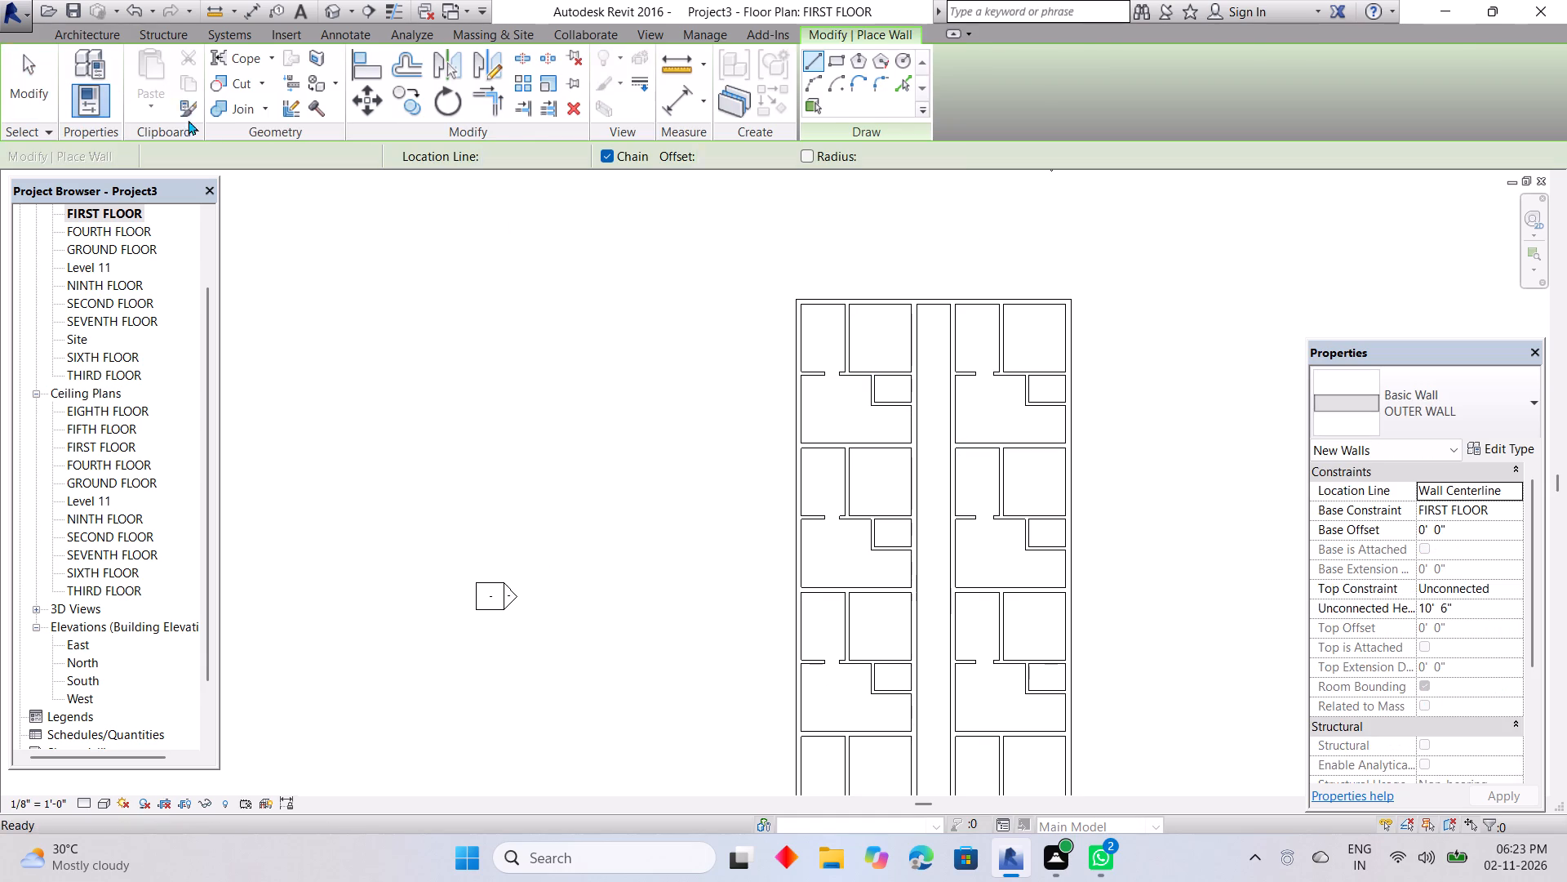
pyautogui.click(128, 71)
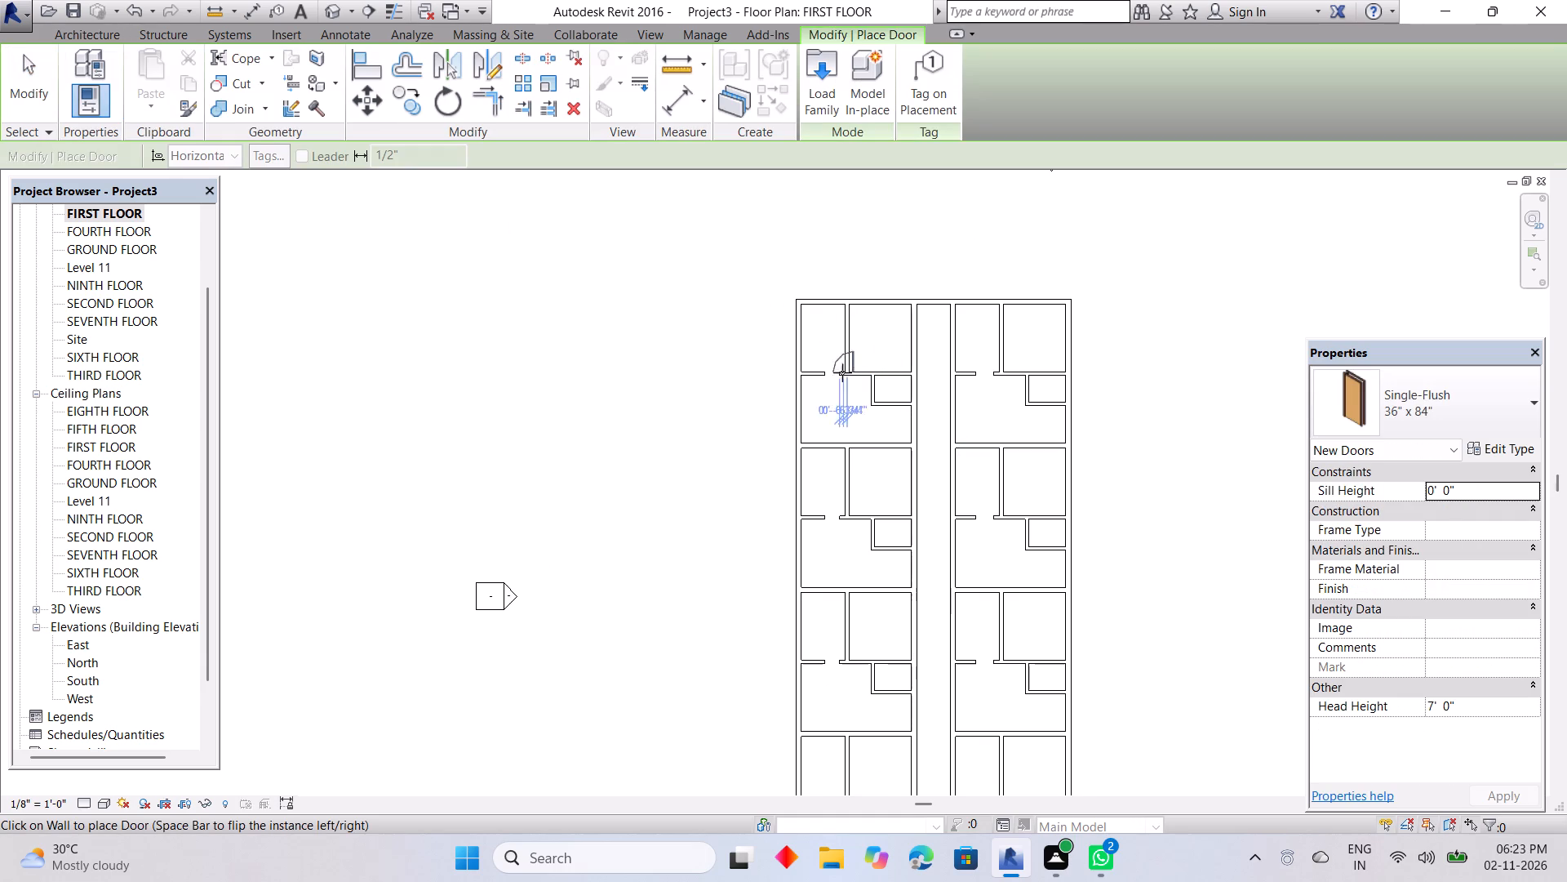
pyautogui.scroll(4, 862, 379)
pyautogui.press('space')
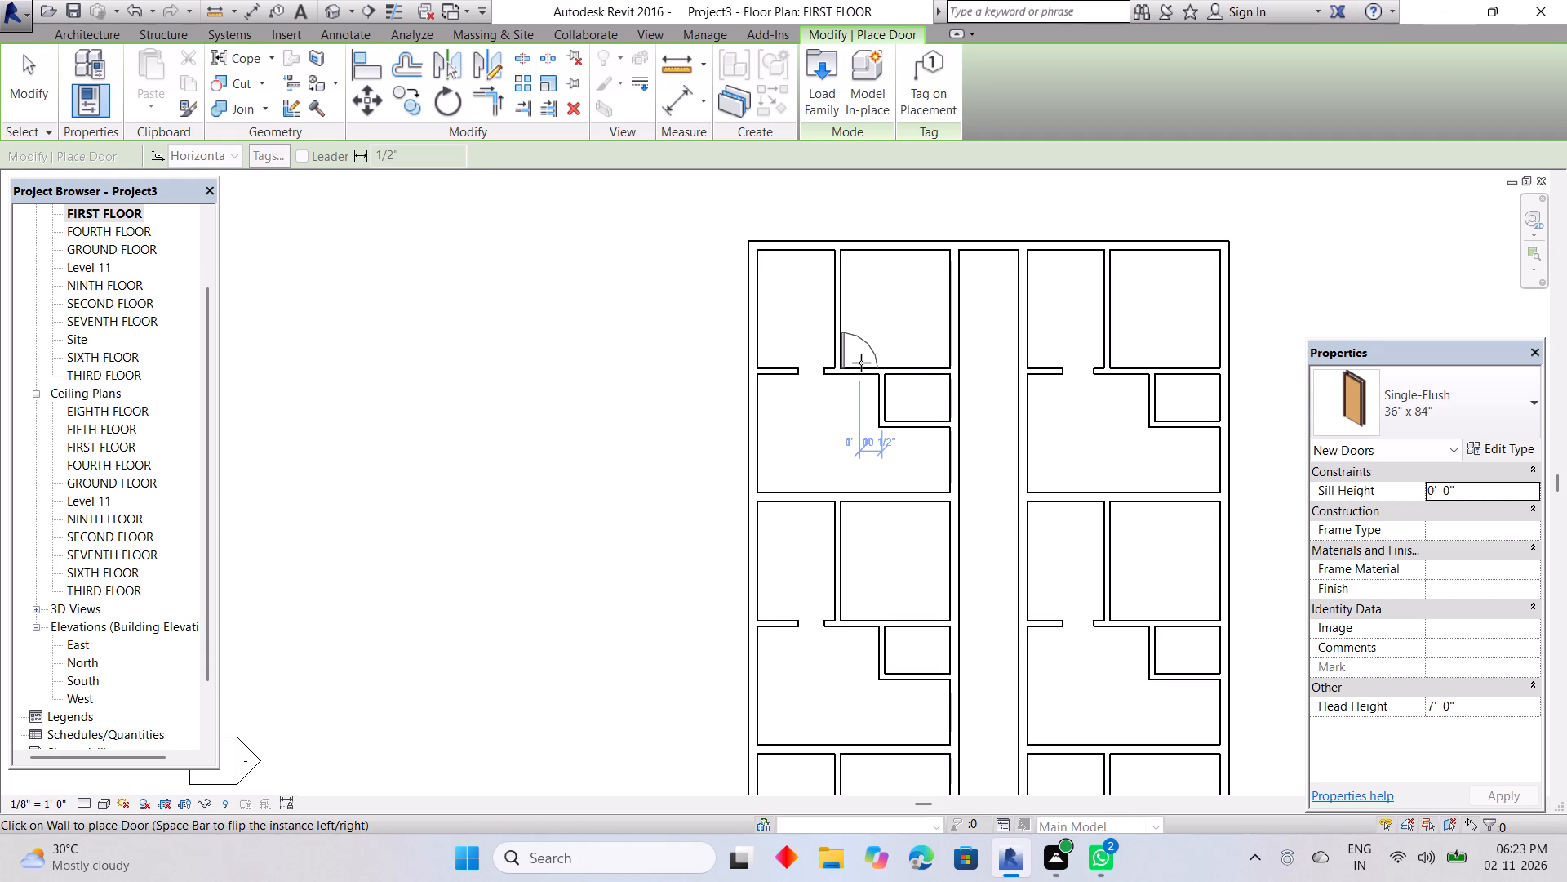
pyautogui.click(861, 363)
pyautogui.press('space')
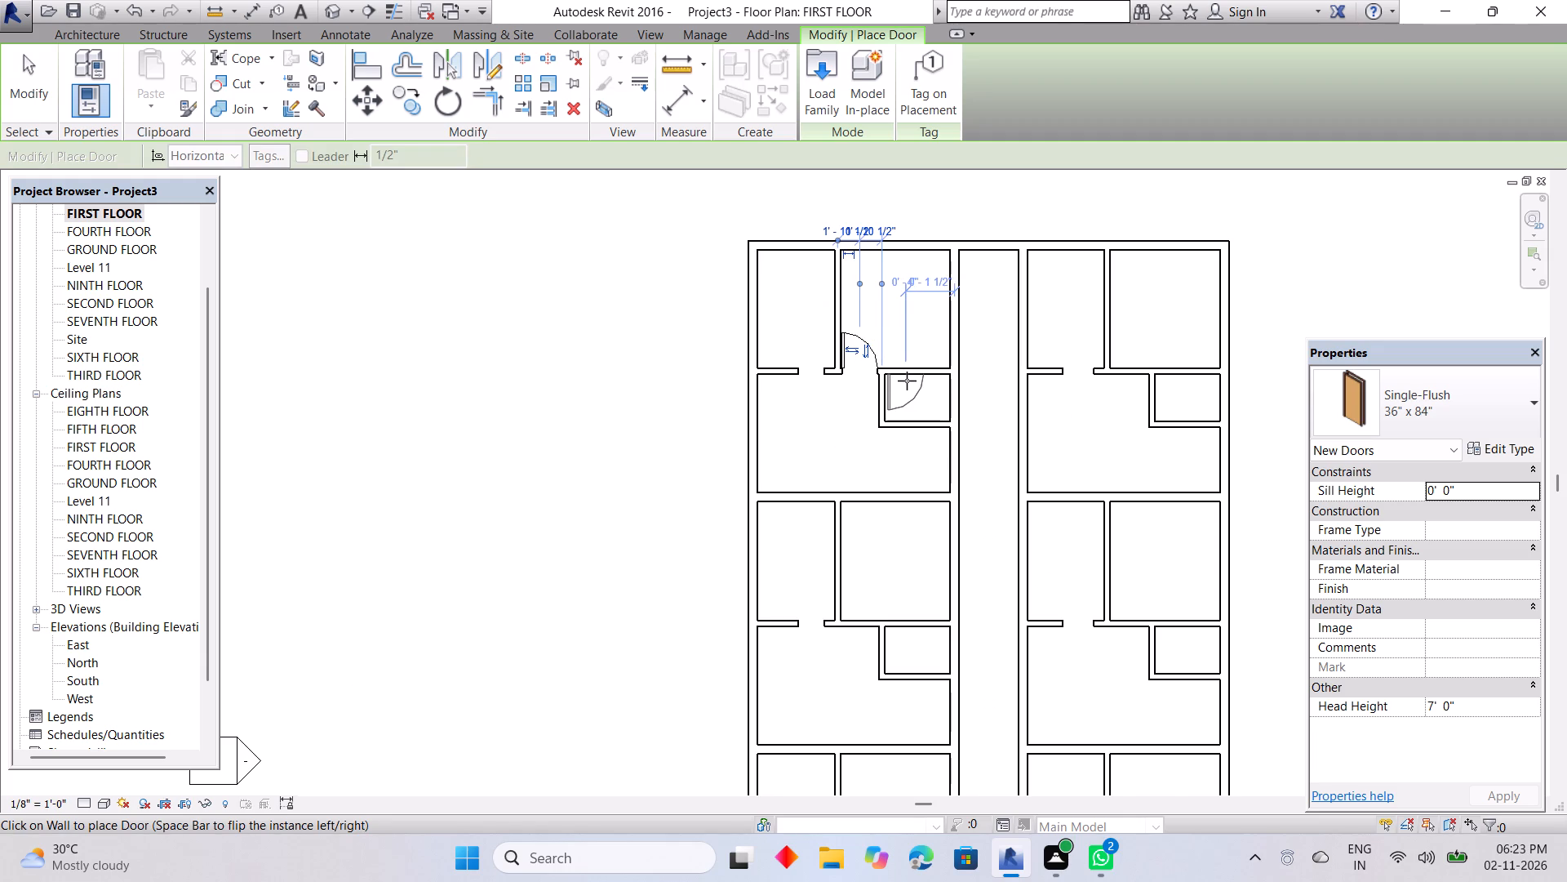
pyautogui.click(907, 381)
# Place Single-Flush 36" x 84" entrance doors in the corridor walls of the two northernmost apartment pairs, 2' 6" from each apartment's south wall.
pyautogui.press('space')
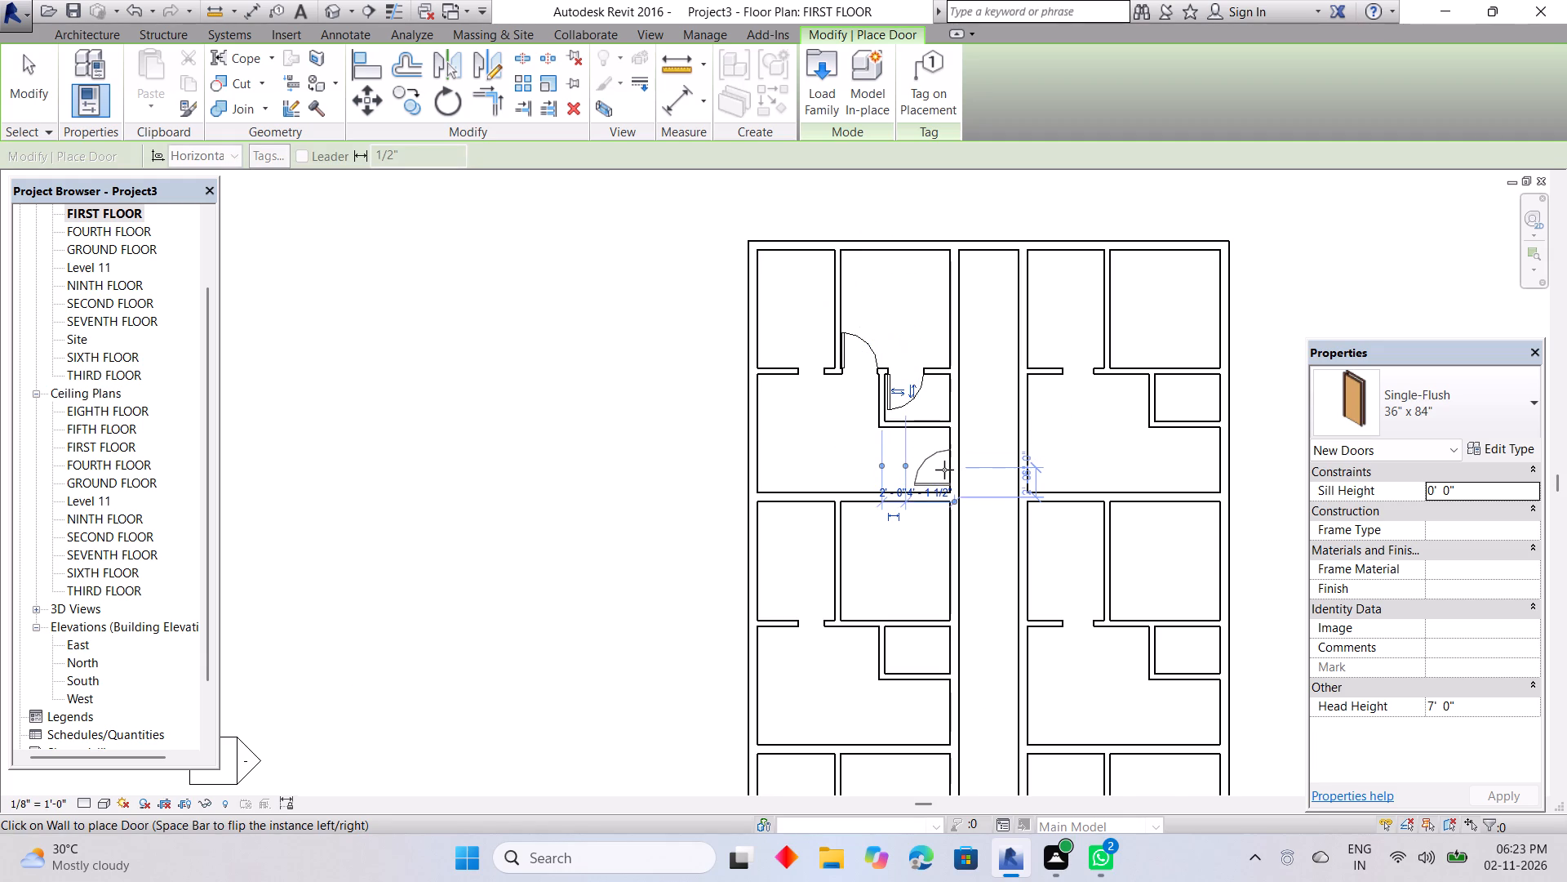
pyautogui.click(944, 470)
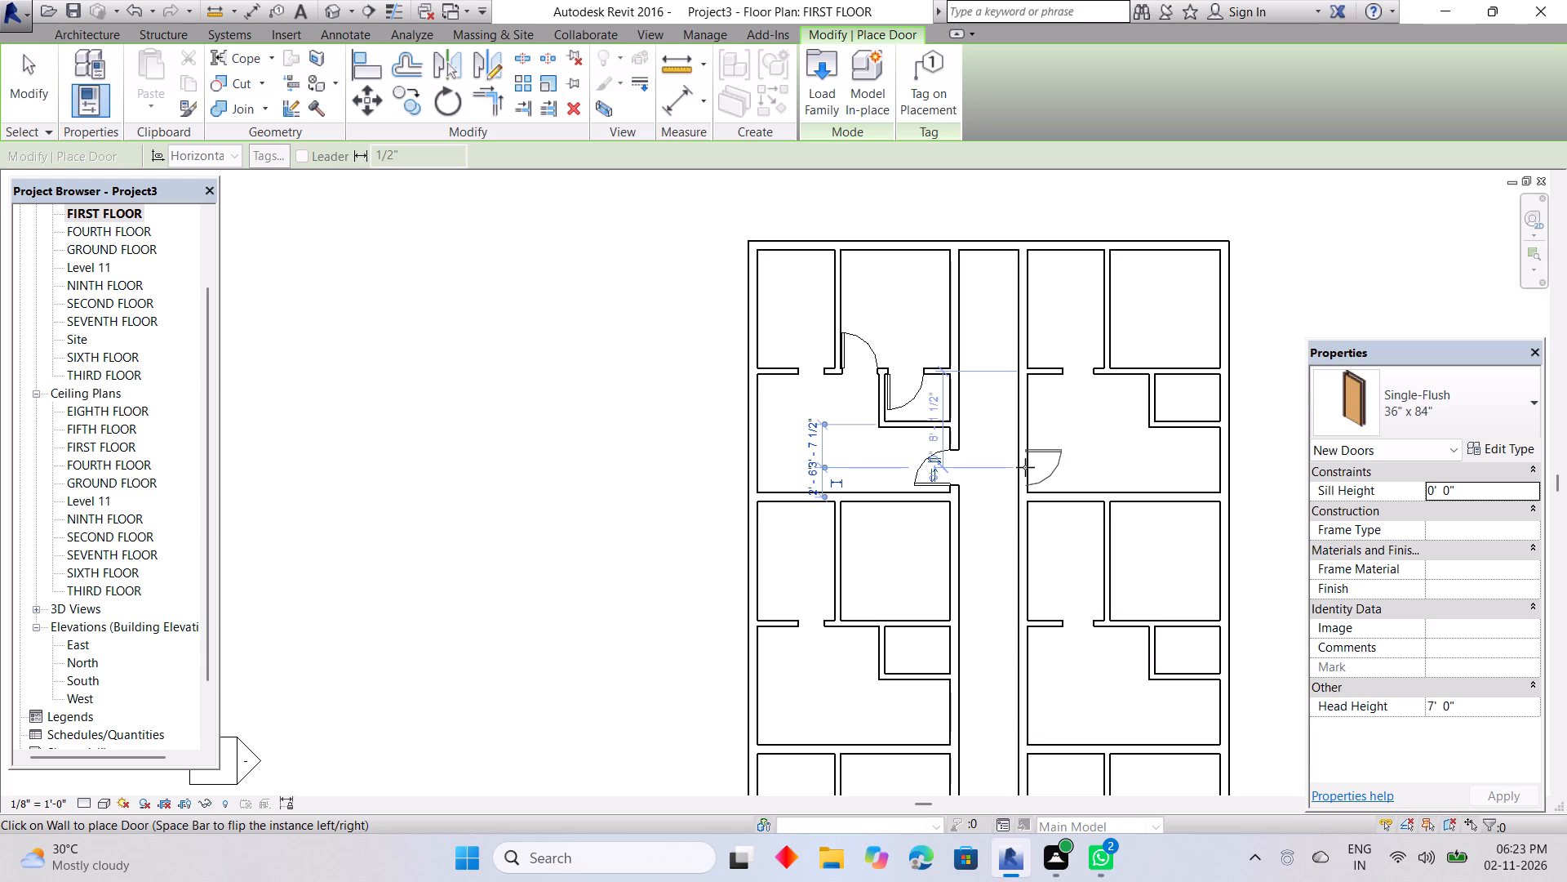
pyautogui.press('space')
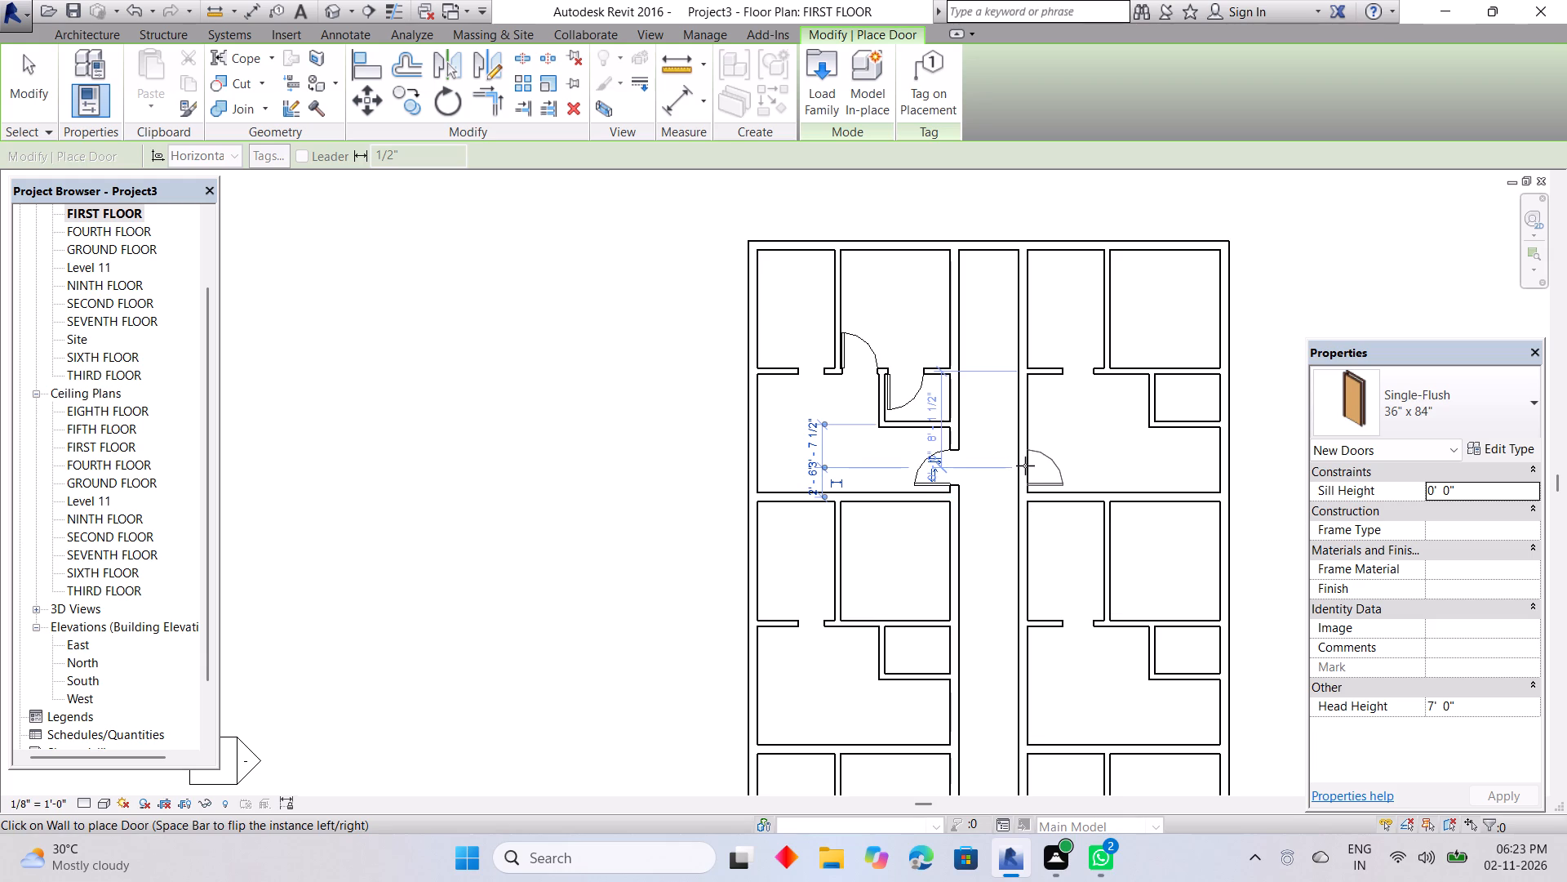
pyautogui.click(1025, 465)
pyautogui.moveTo(1089, 503); pyautogui.dragTo(1093, 317, button='middle')
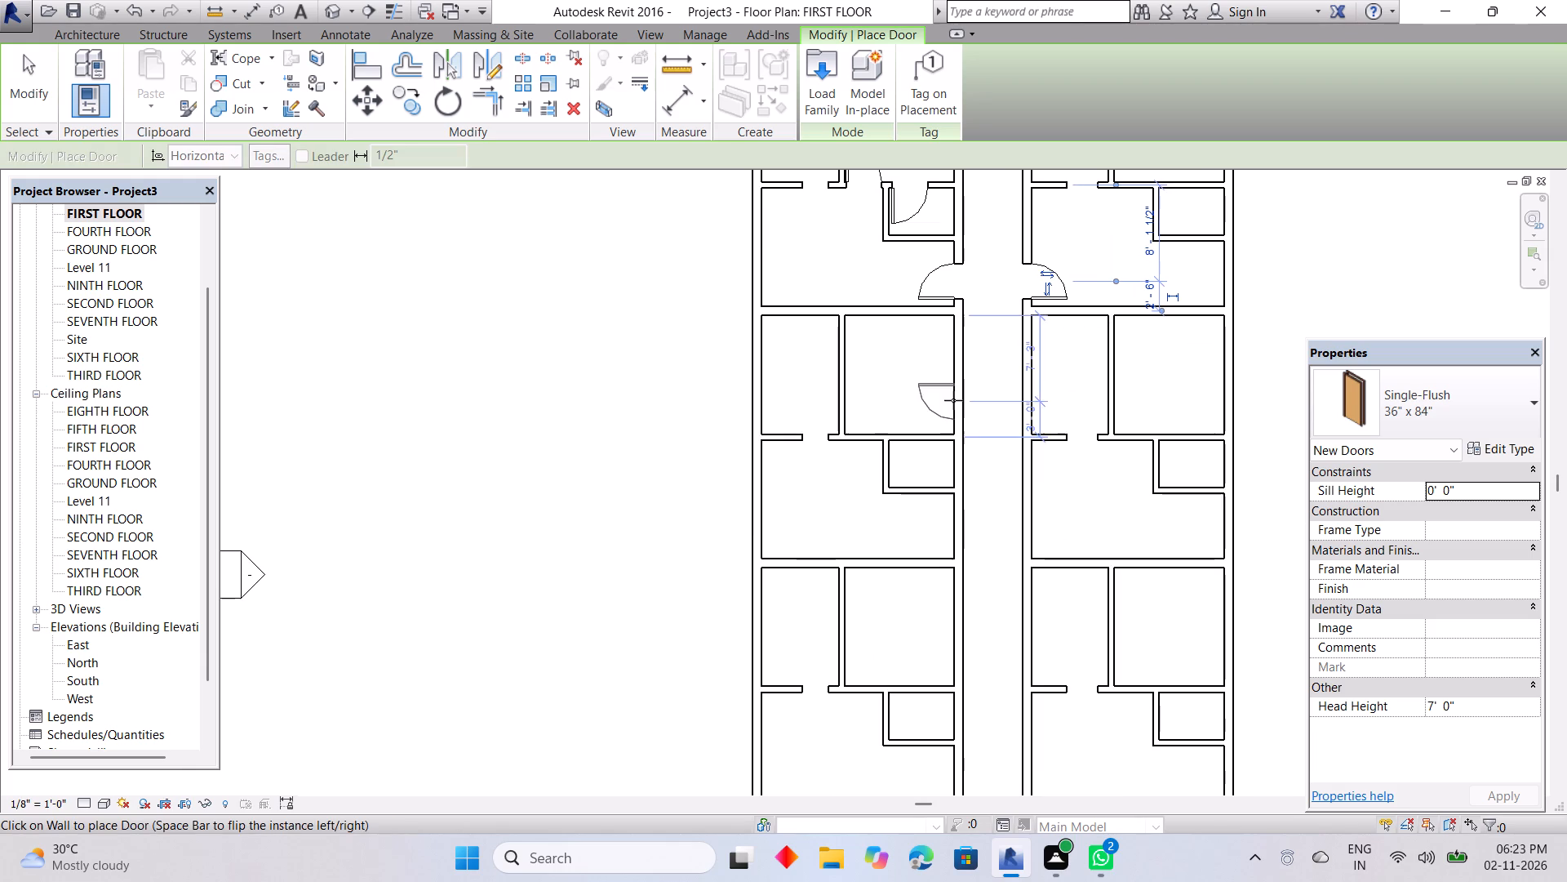
pyautogui.press('space')
pyautogui.click(949, 535)
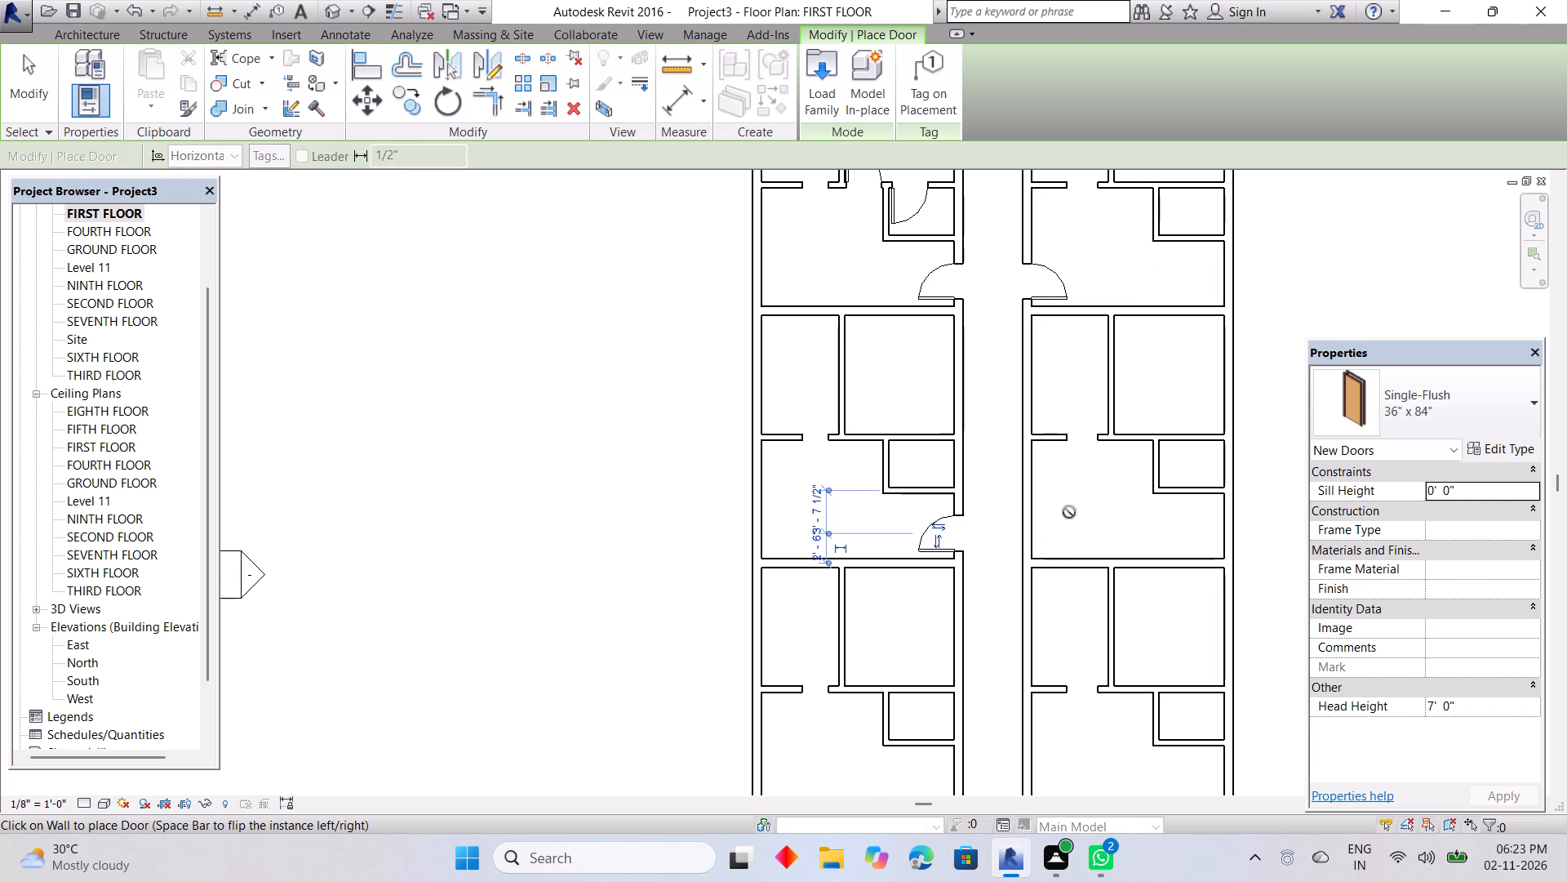
pyautogui.scroll(-2, 1069, 512)
pyautogui.moveTo(1069, 511); pyautogui.dragTo(1070, 457, button='middle')
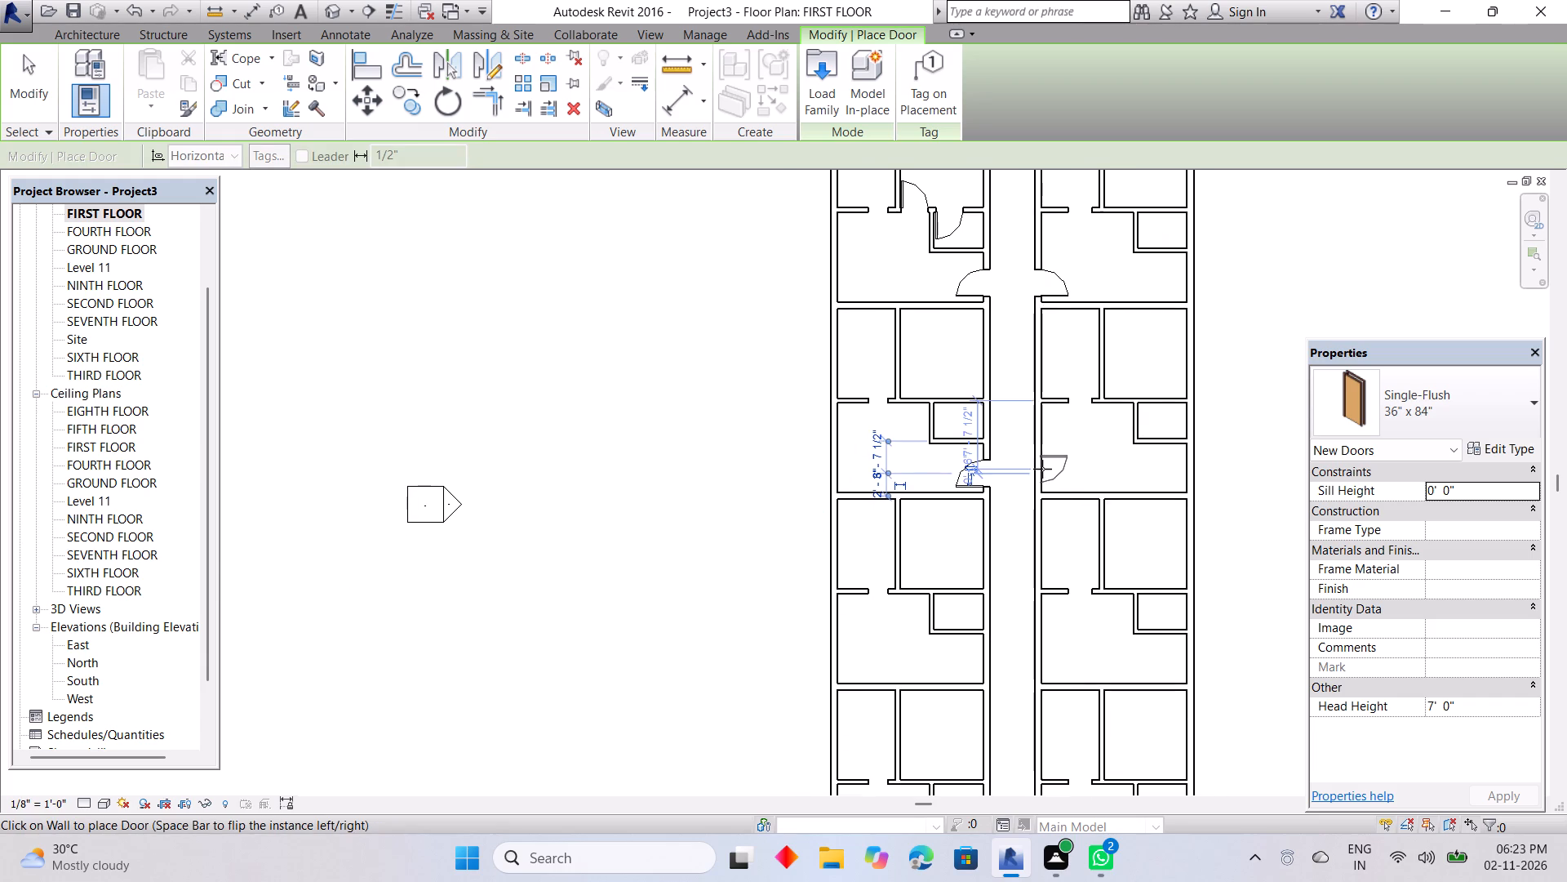
pyautogui.scroll(2, 1042, 469)
pyautogui.press('space')
pyautogui.click(1041, 477)
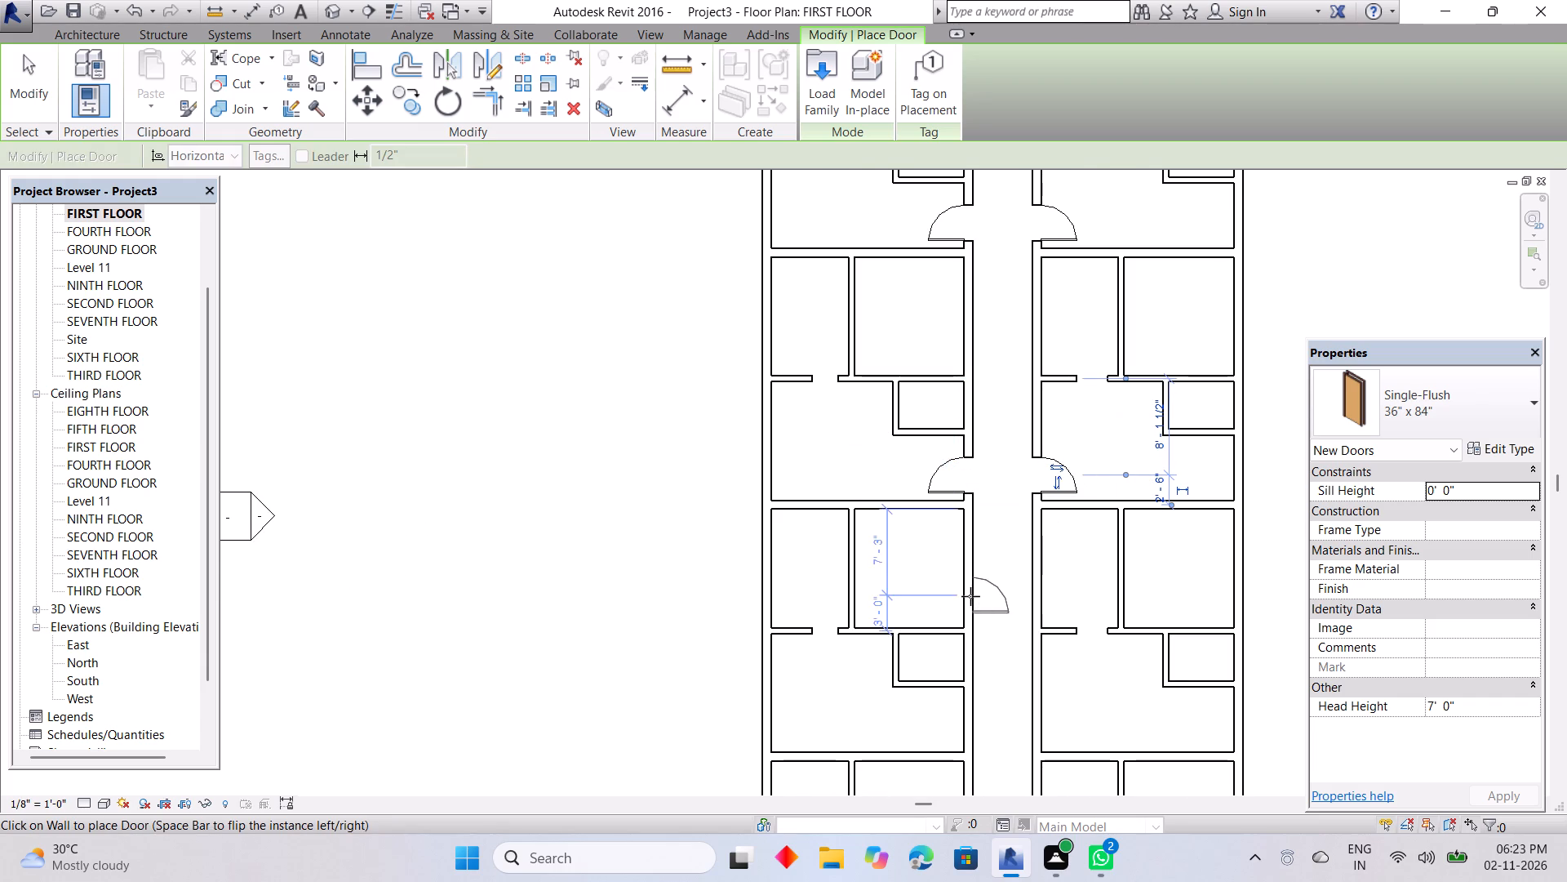
# Place entrance doors for the third apartment pair from the north, 2' 5" from the south wall on the west side and 2' 6" on the east.
pyautogui.scroll(-2, 951, 599)
pyautogui.moveTo(959, 608); pyautogui.dragTo(960, 501, button='middle')
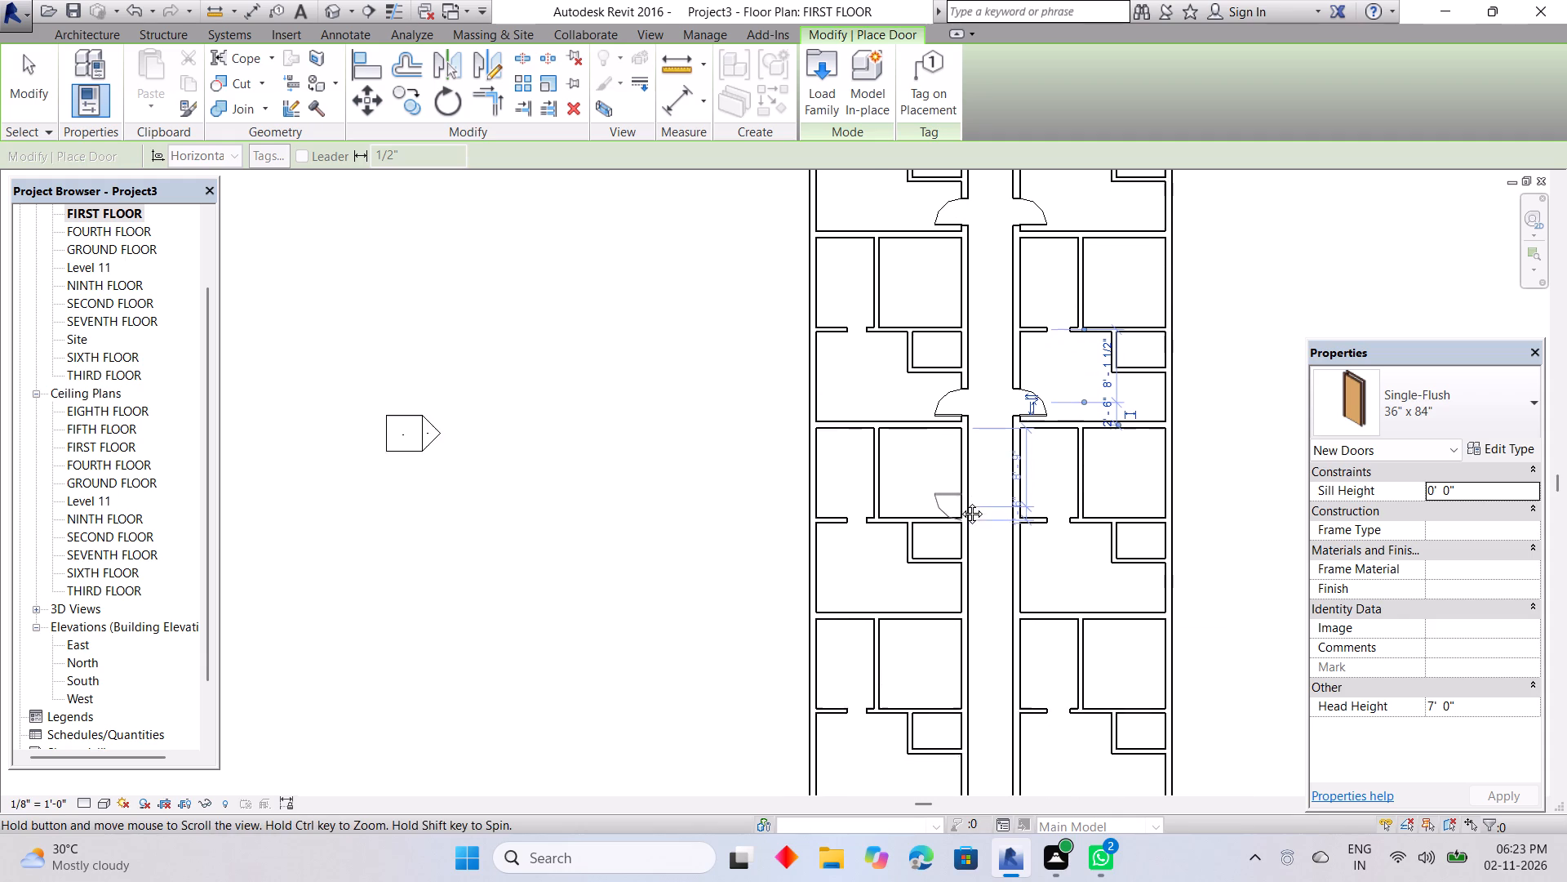
pyautogui.moveTo(960, 501); pyautogui.dragTo(960, 497, button='middle')
pyautogui.press('space')
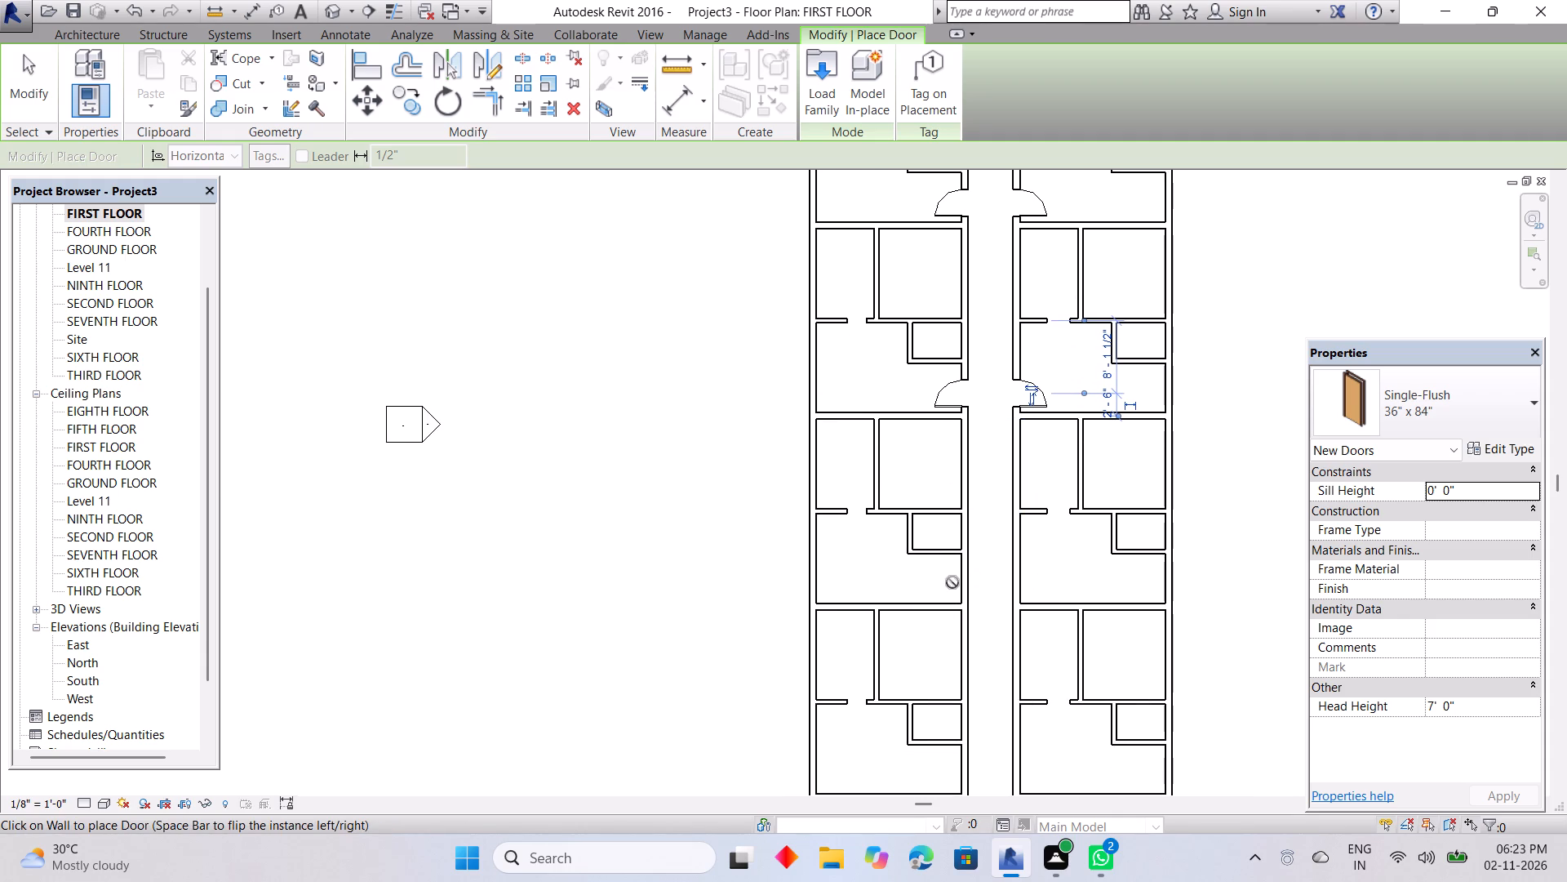
pyautogui.scroll(3, 952, 585)
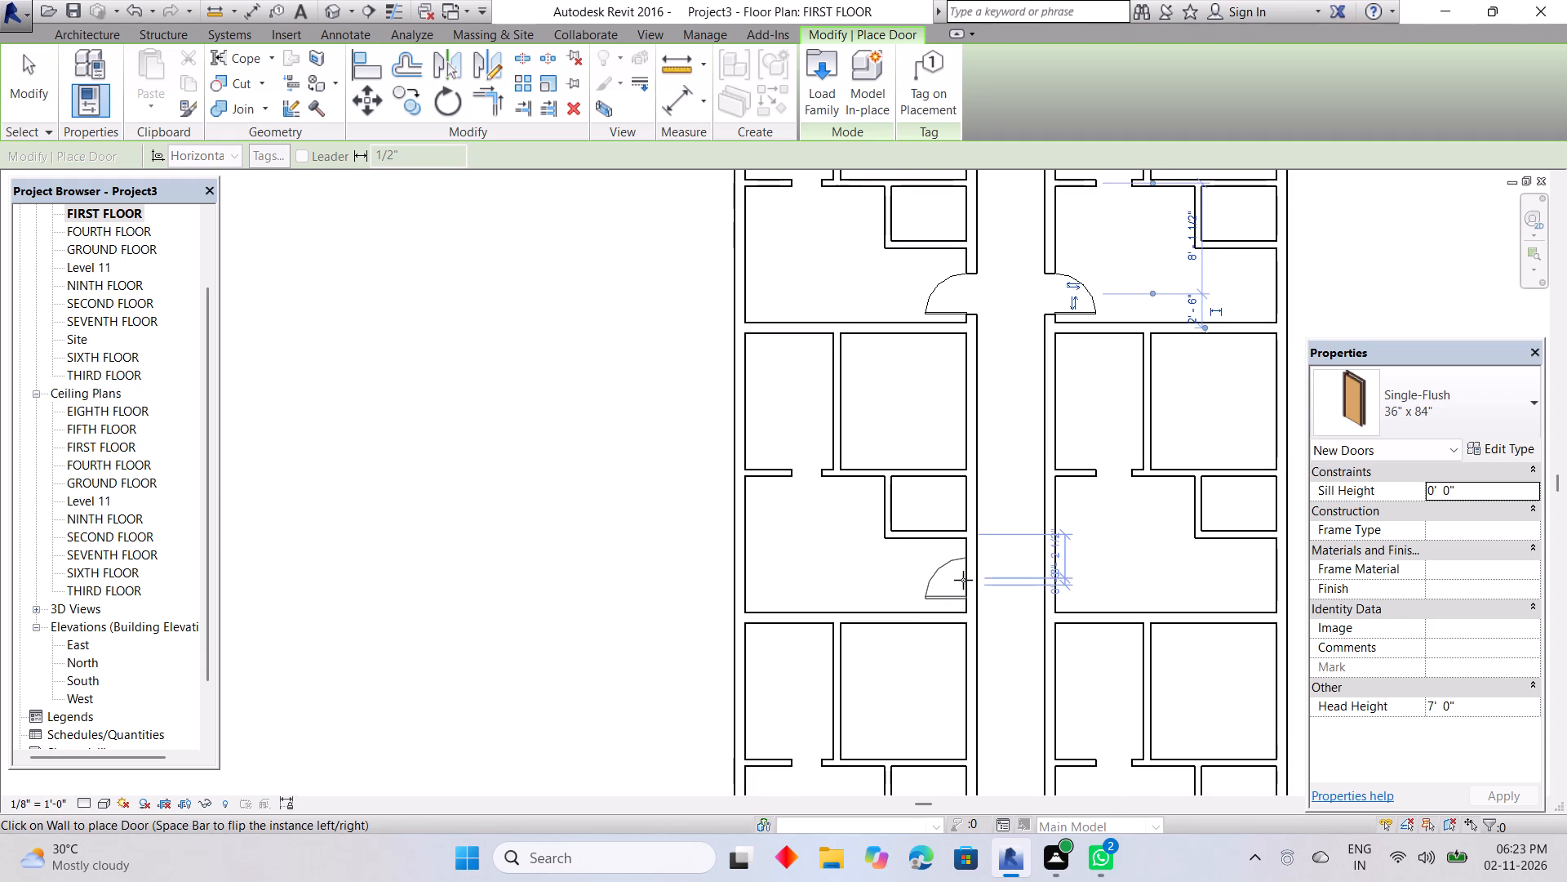
pyautogui.click(962, 586)
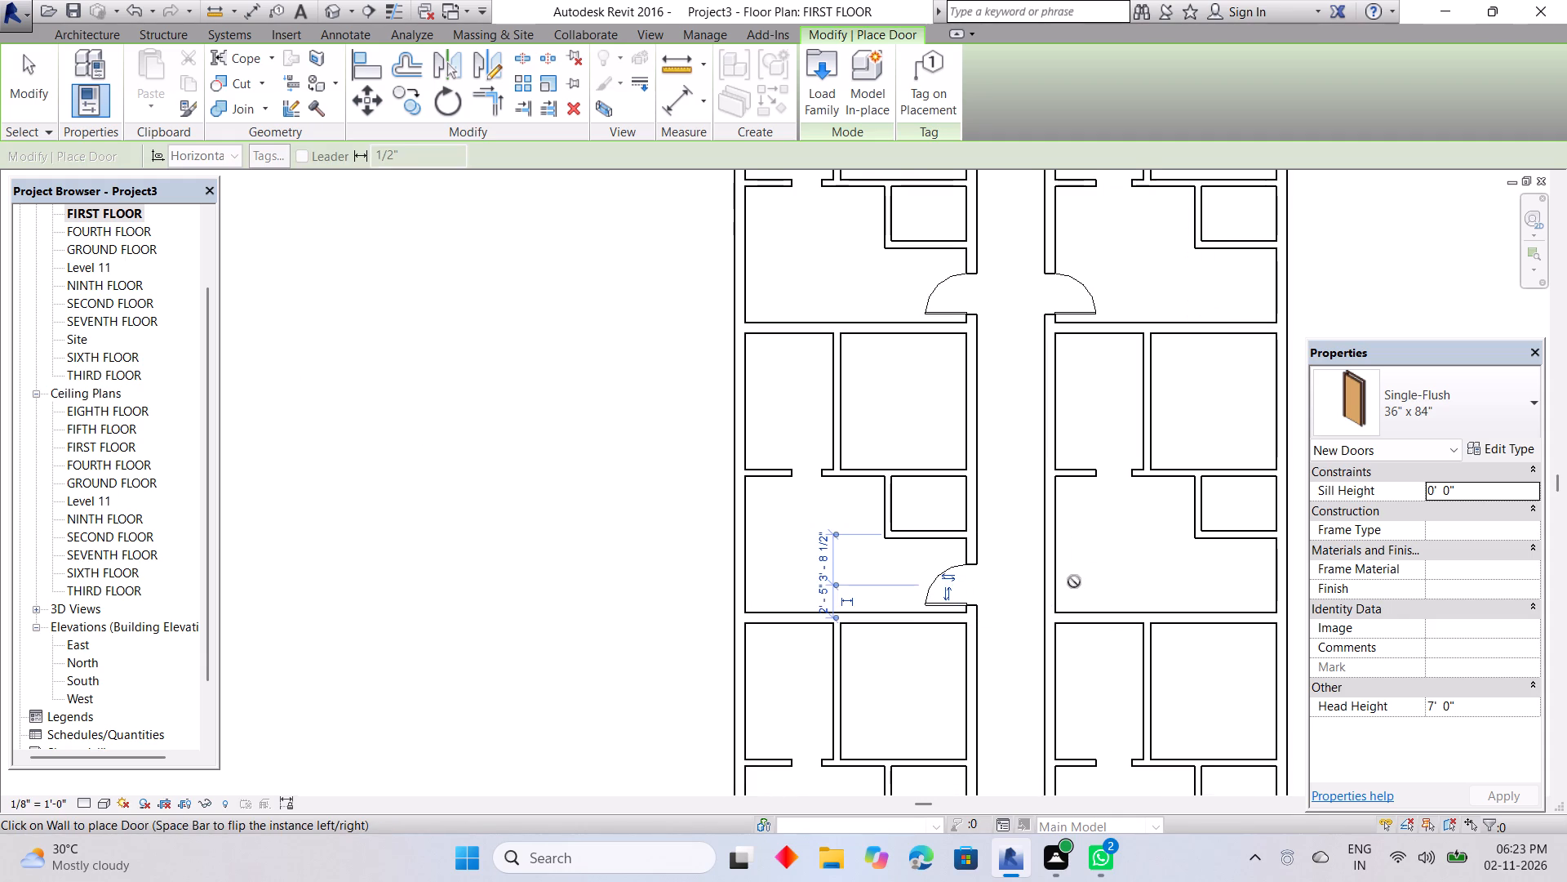
pyautogui.scroll(-1, 1074, 581)
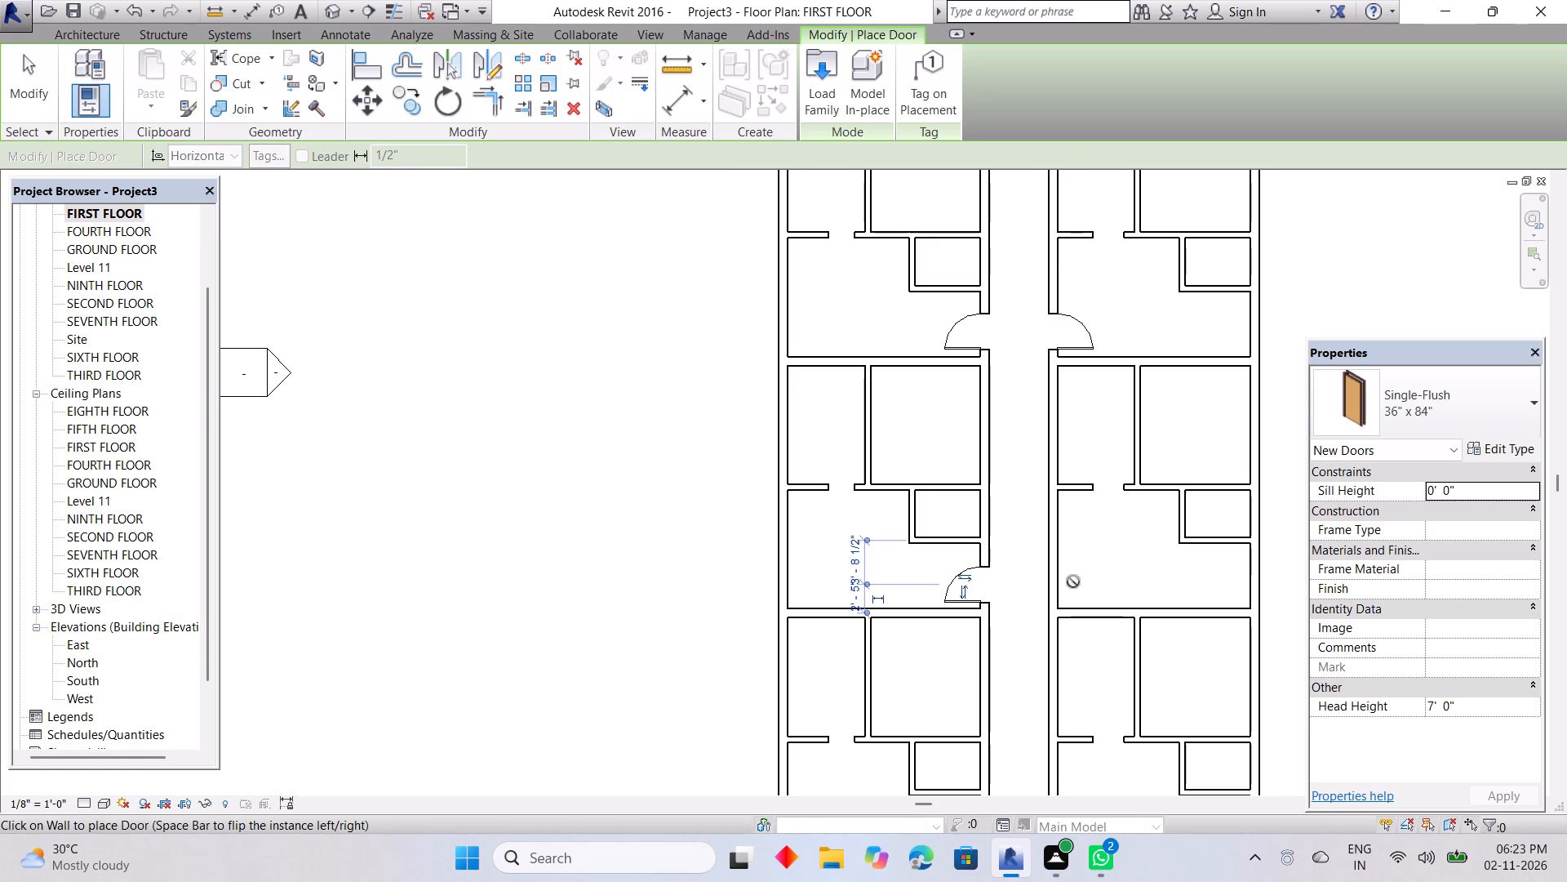
pyautogui.scroll(-3, 1072, 581)
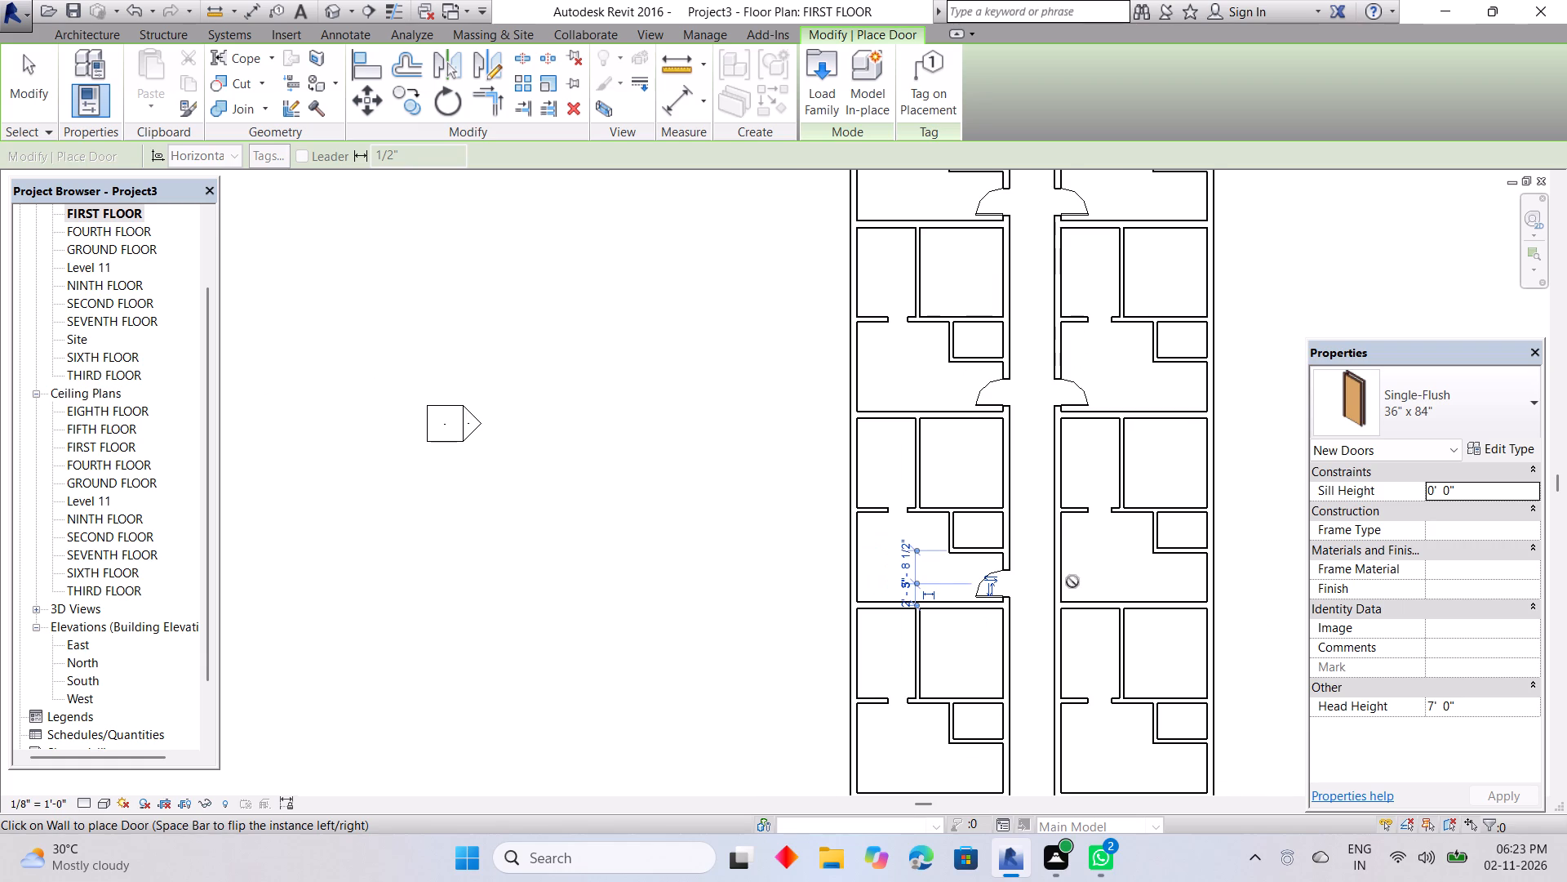
pyautogui.press('space')
pyautogui.click(1063, 581)
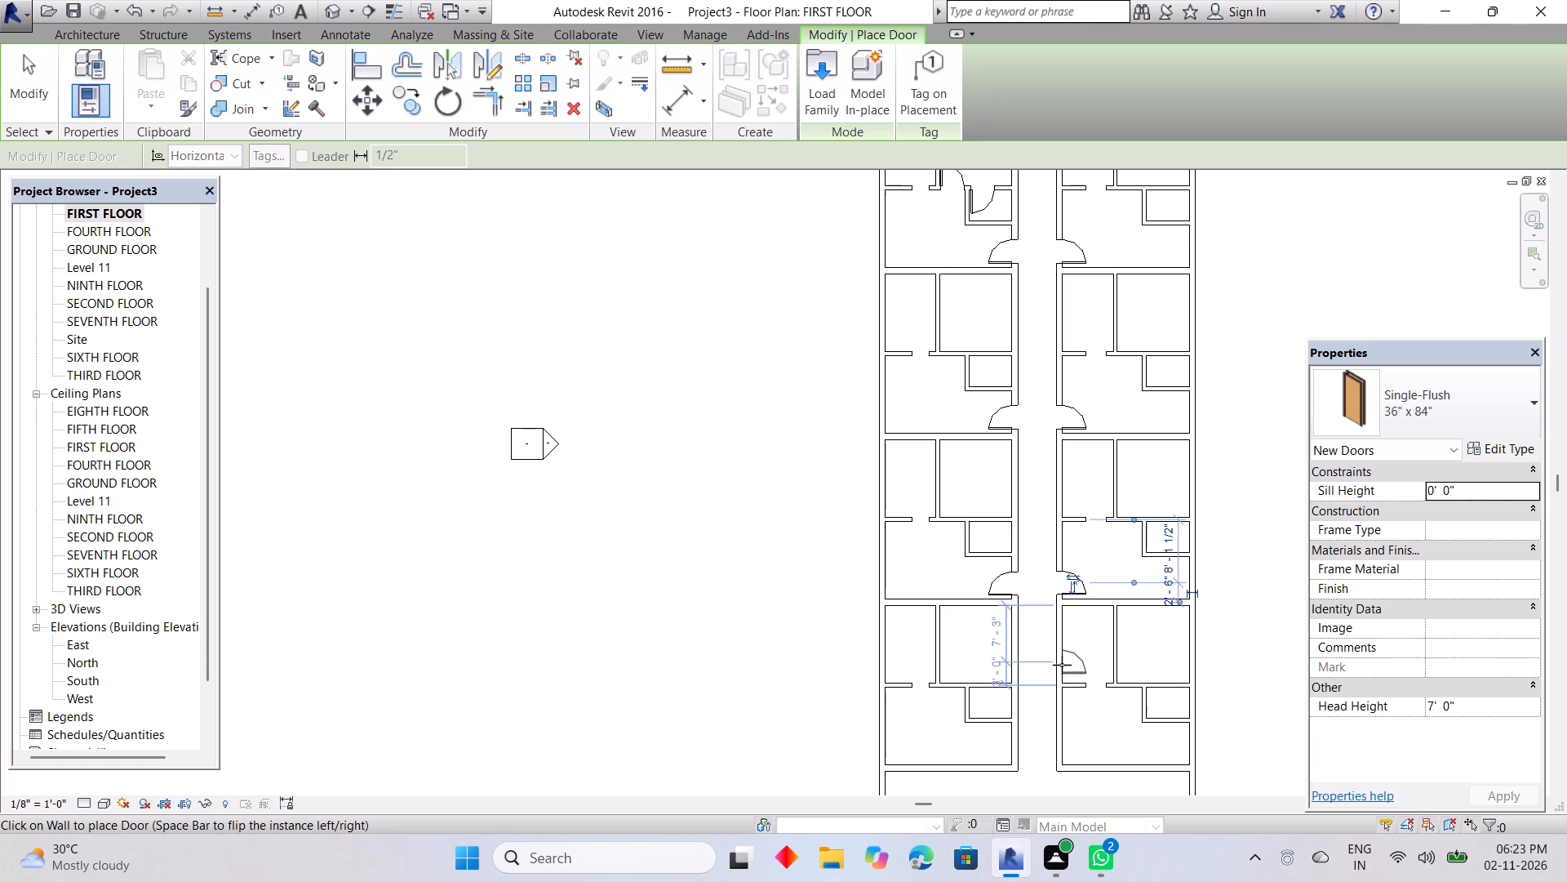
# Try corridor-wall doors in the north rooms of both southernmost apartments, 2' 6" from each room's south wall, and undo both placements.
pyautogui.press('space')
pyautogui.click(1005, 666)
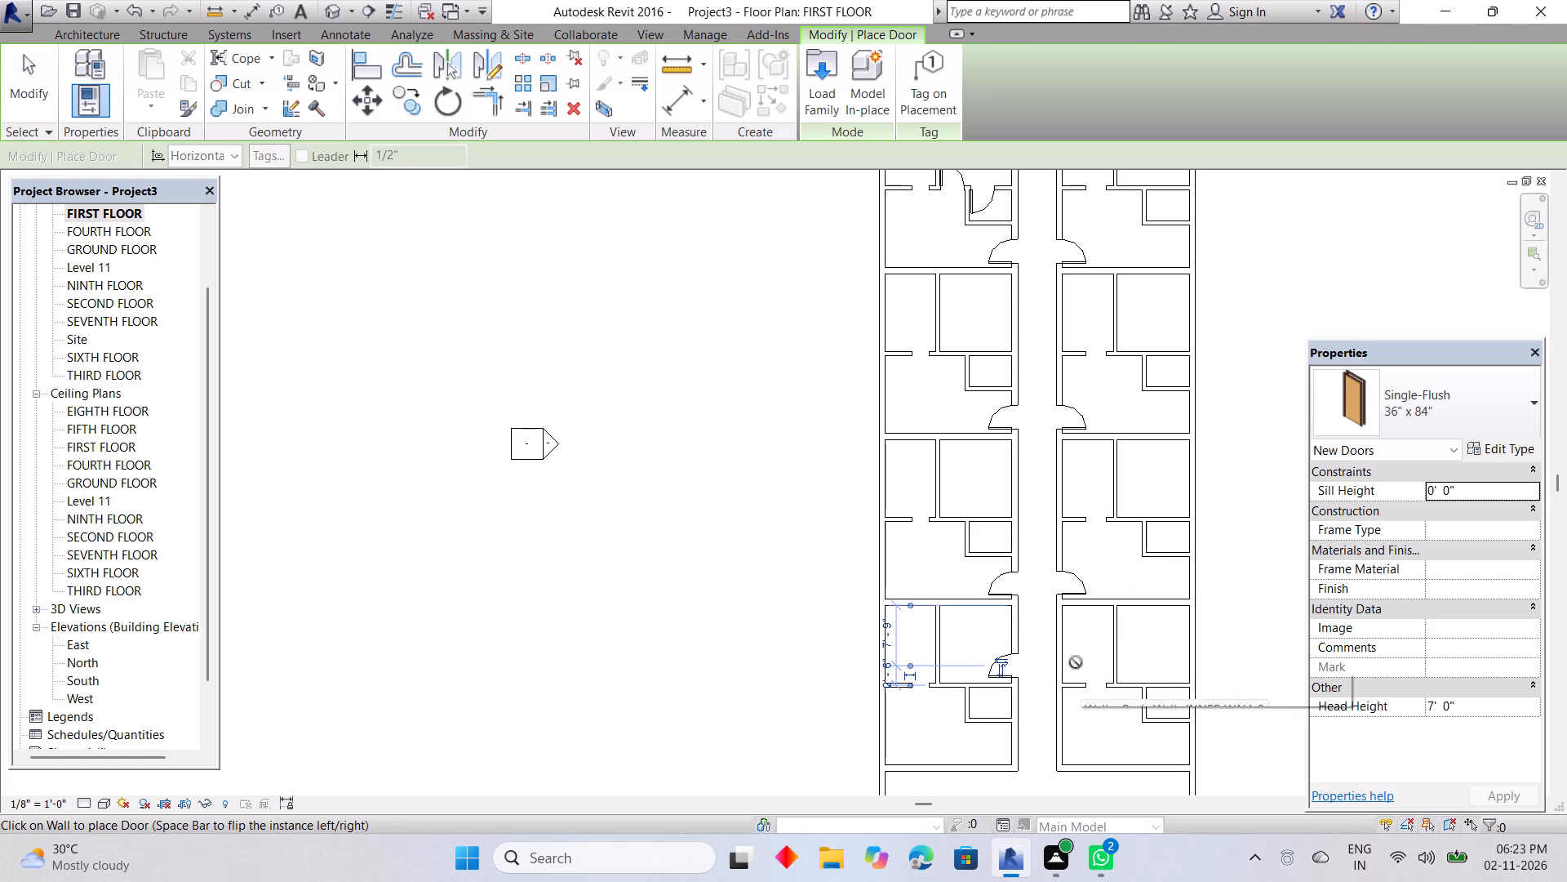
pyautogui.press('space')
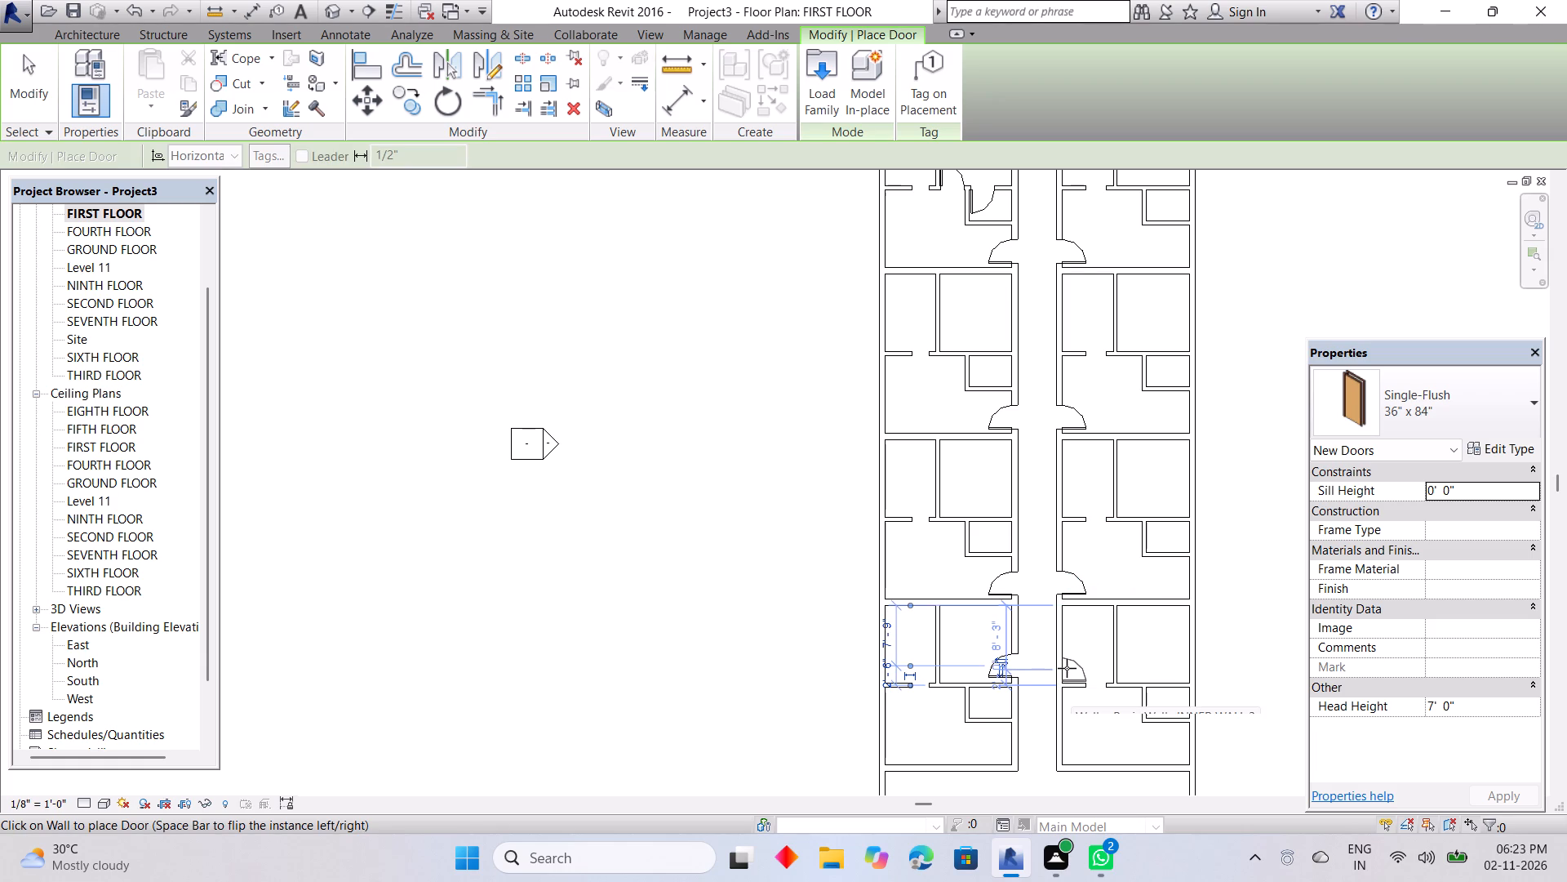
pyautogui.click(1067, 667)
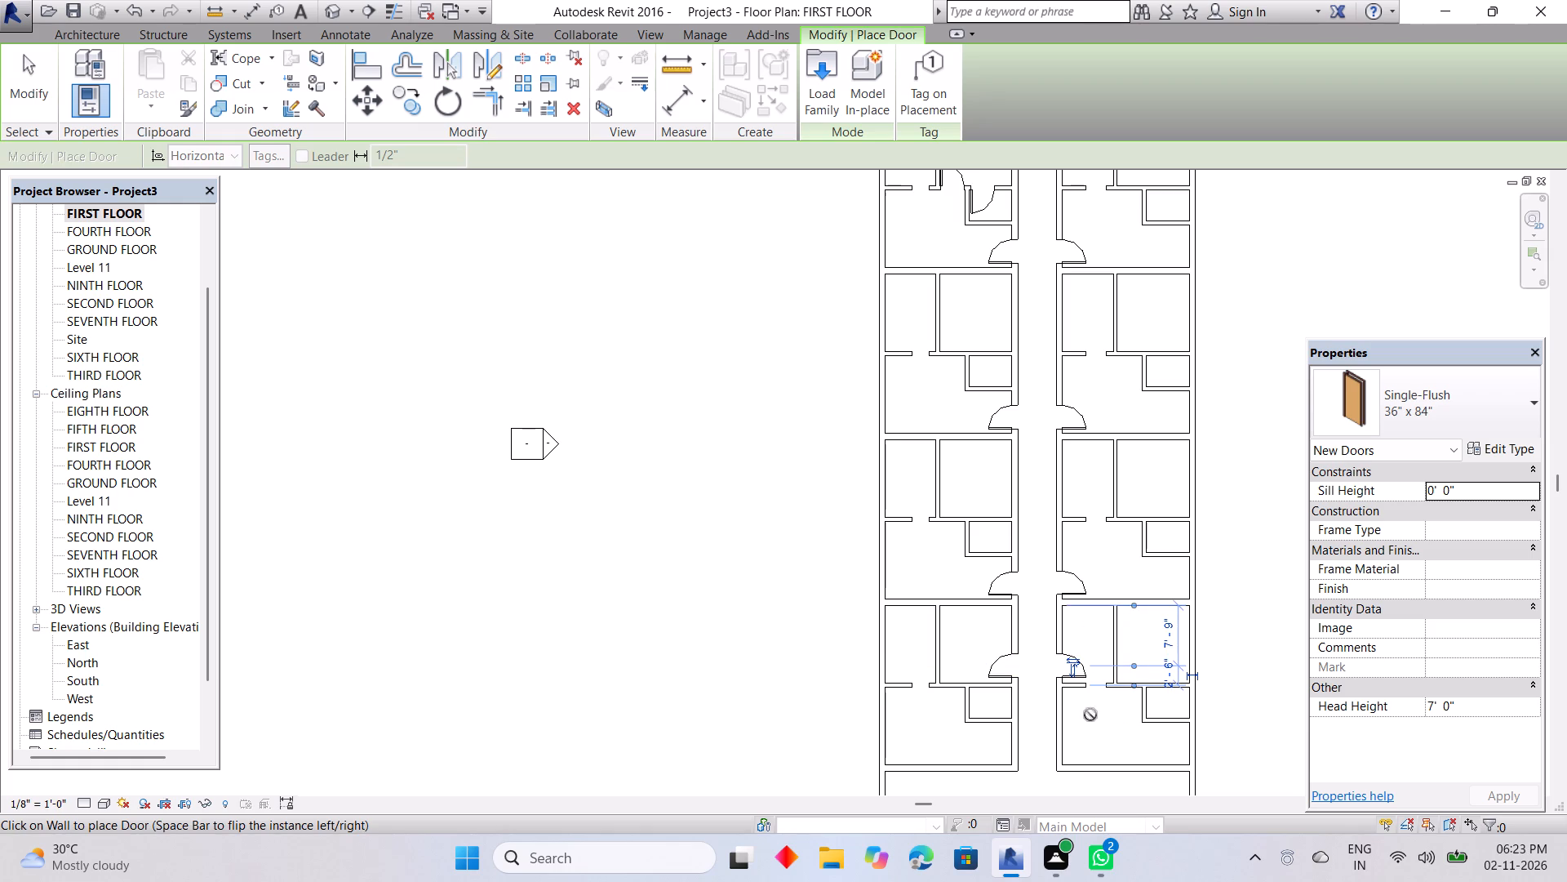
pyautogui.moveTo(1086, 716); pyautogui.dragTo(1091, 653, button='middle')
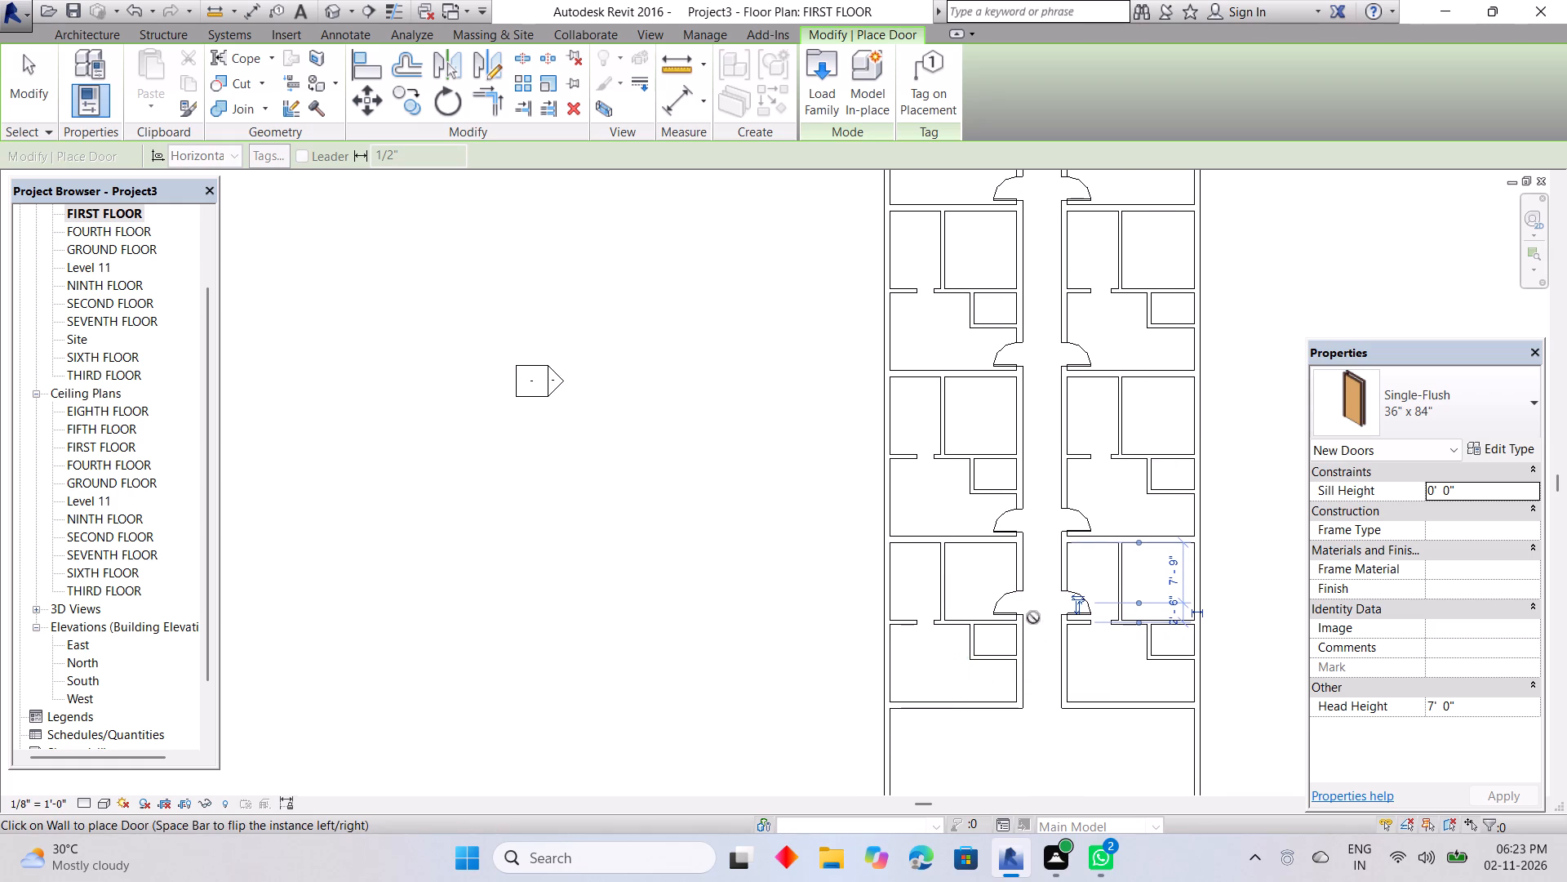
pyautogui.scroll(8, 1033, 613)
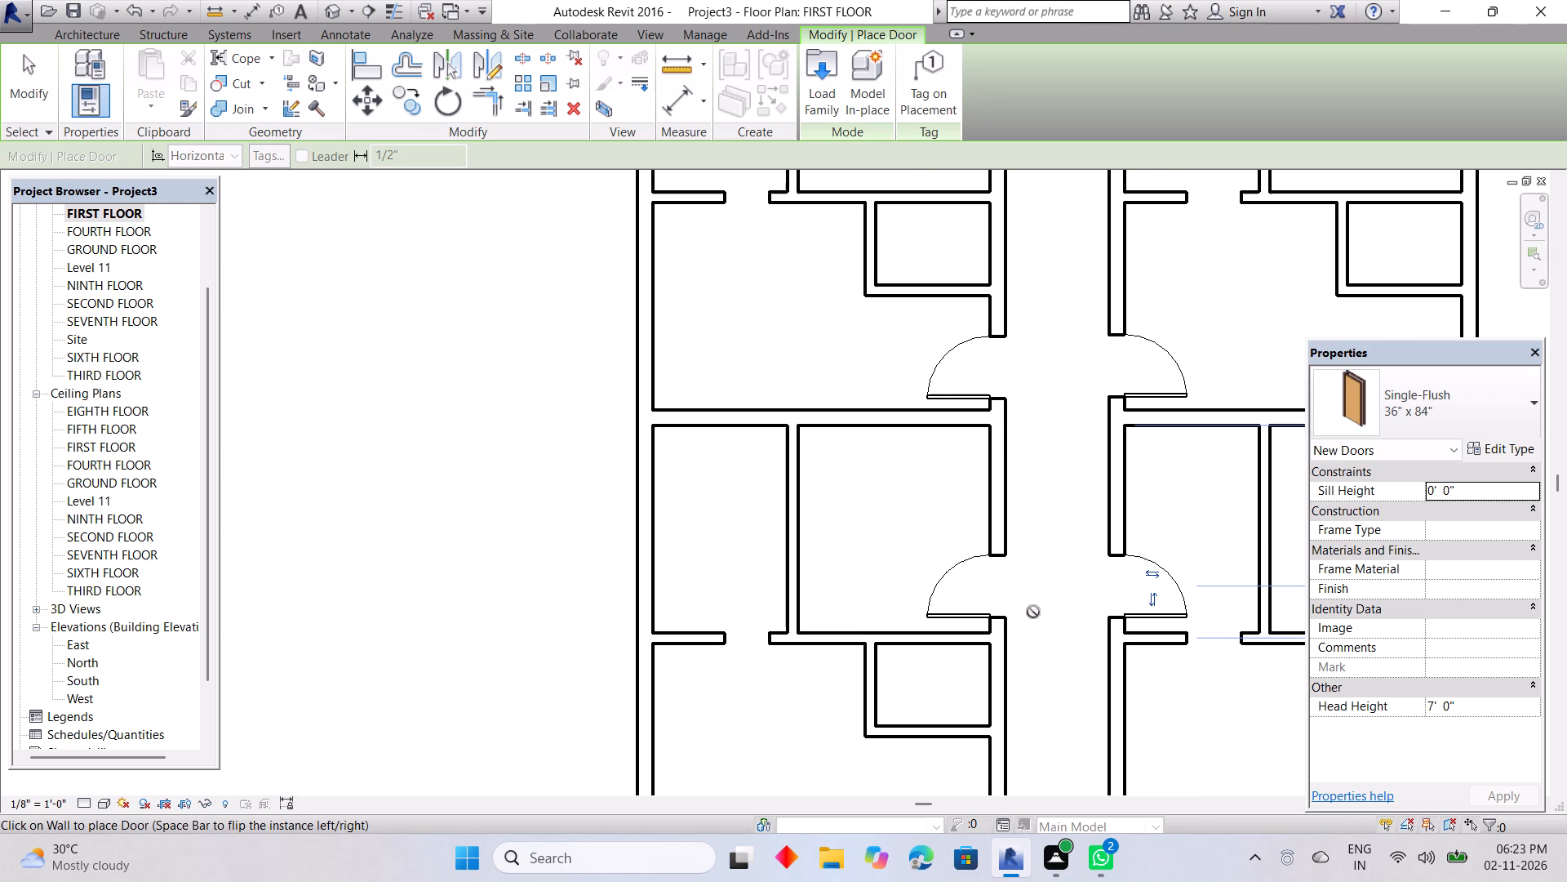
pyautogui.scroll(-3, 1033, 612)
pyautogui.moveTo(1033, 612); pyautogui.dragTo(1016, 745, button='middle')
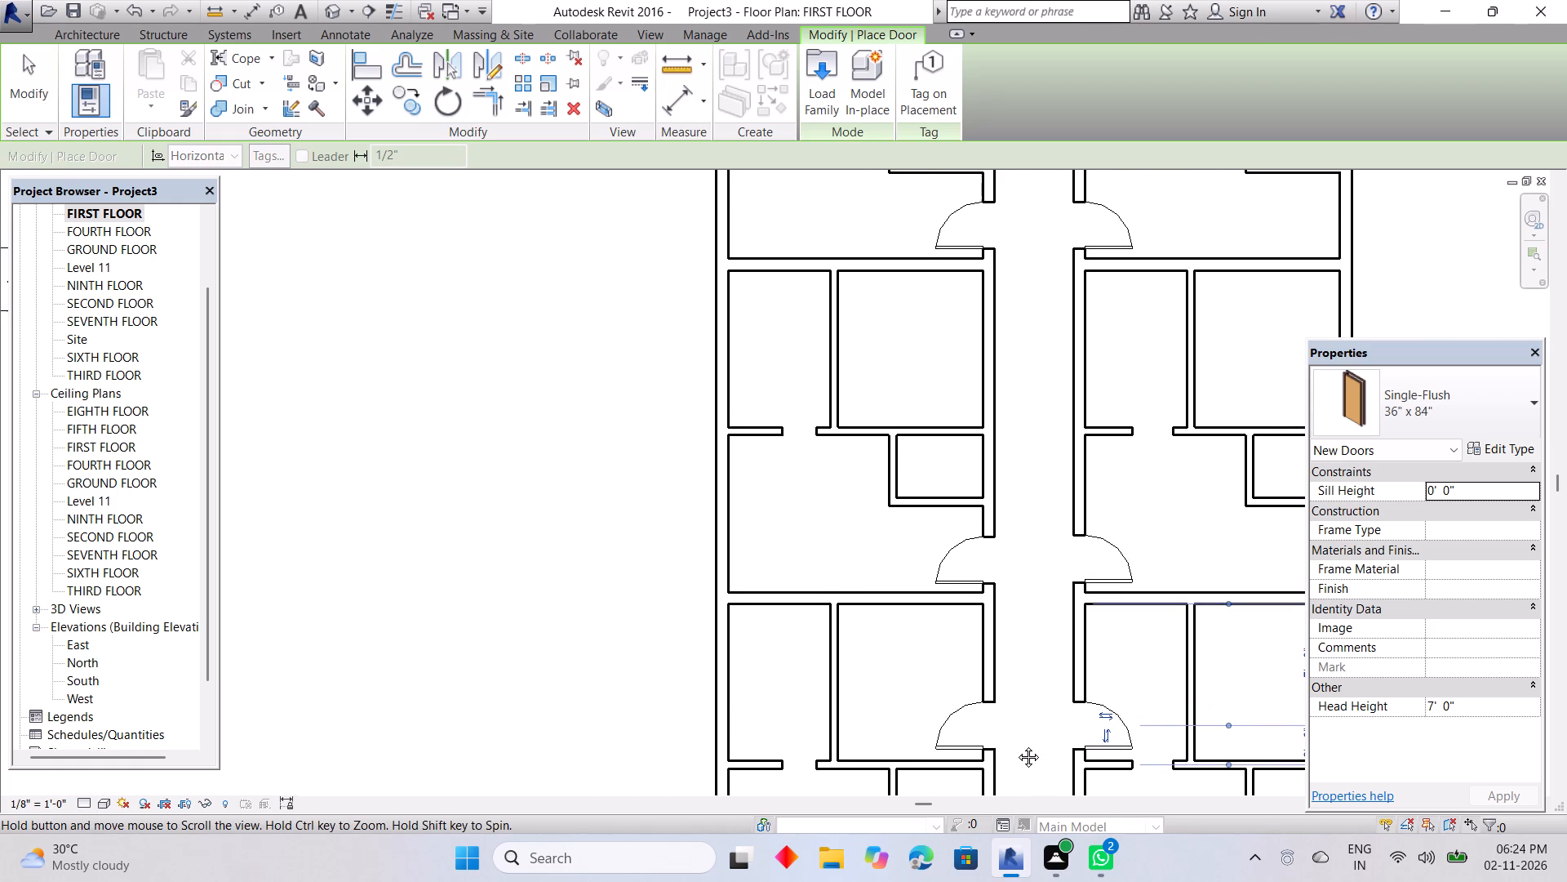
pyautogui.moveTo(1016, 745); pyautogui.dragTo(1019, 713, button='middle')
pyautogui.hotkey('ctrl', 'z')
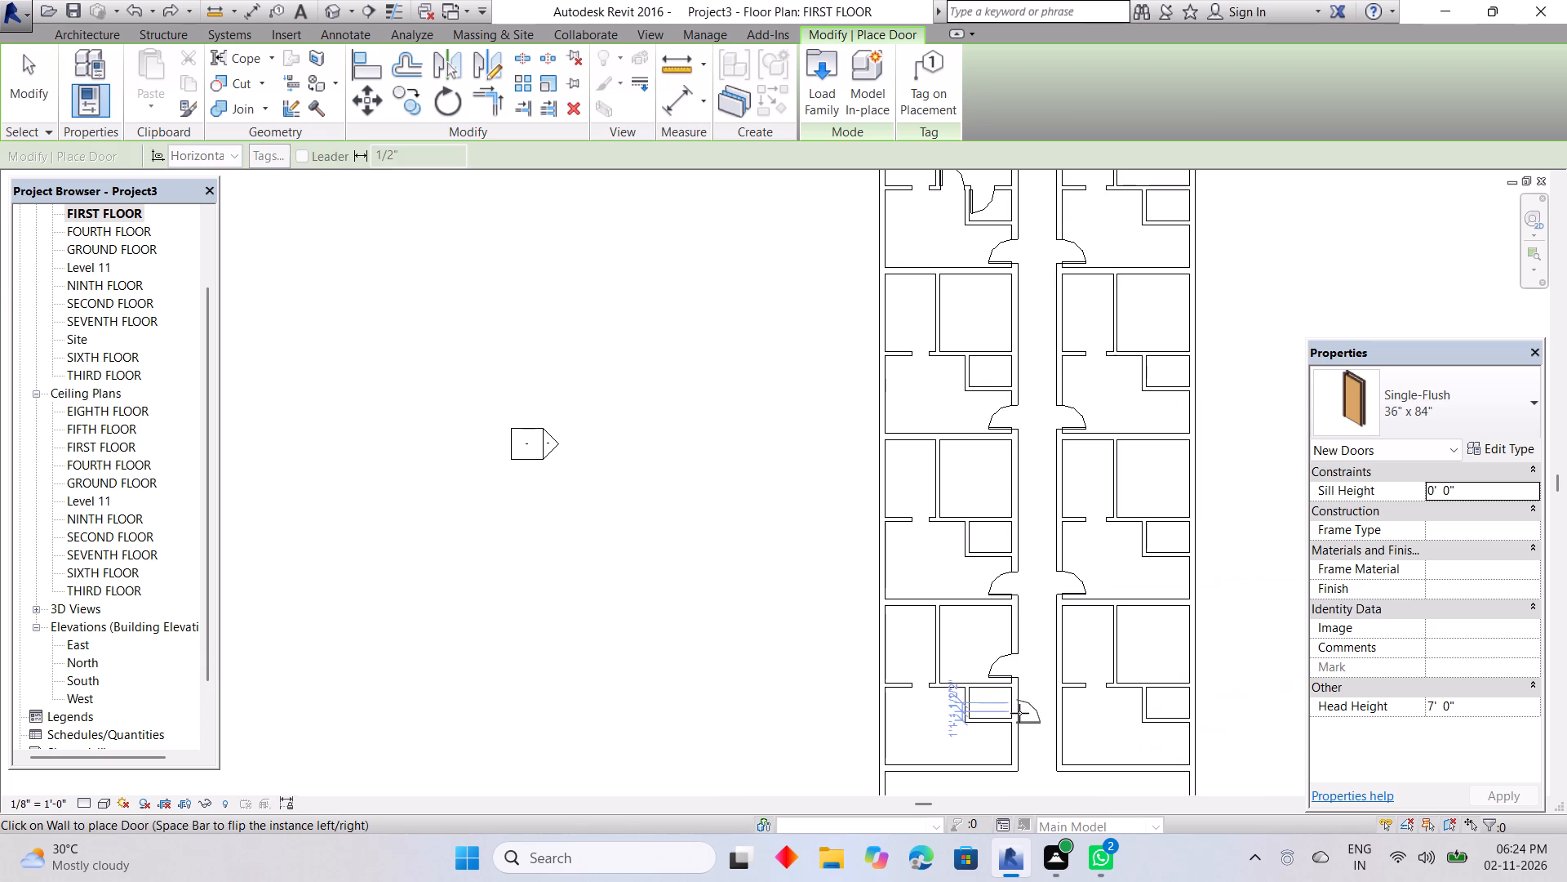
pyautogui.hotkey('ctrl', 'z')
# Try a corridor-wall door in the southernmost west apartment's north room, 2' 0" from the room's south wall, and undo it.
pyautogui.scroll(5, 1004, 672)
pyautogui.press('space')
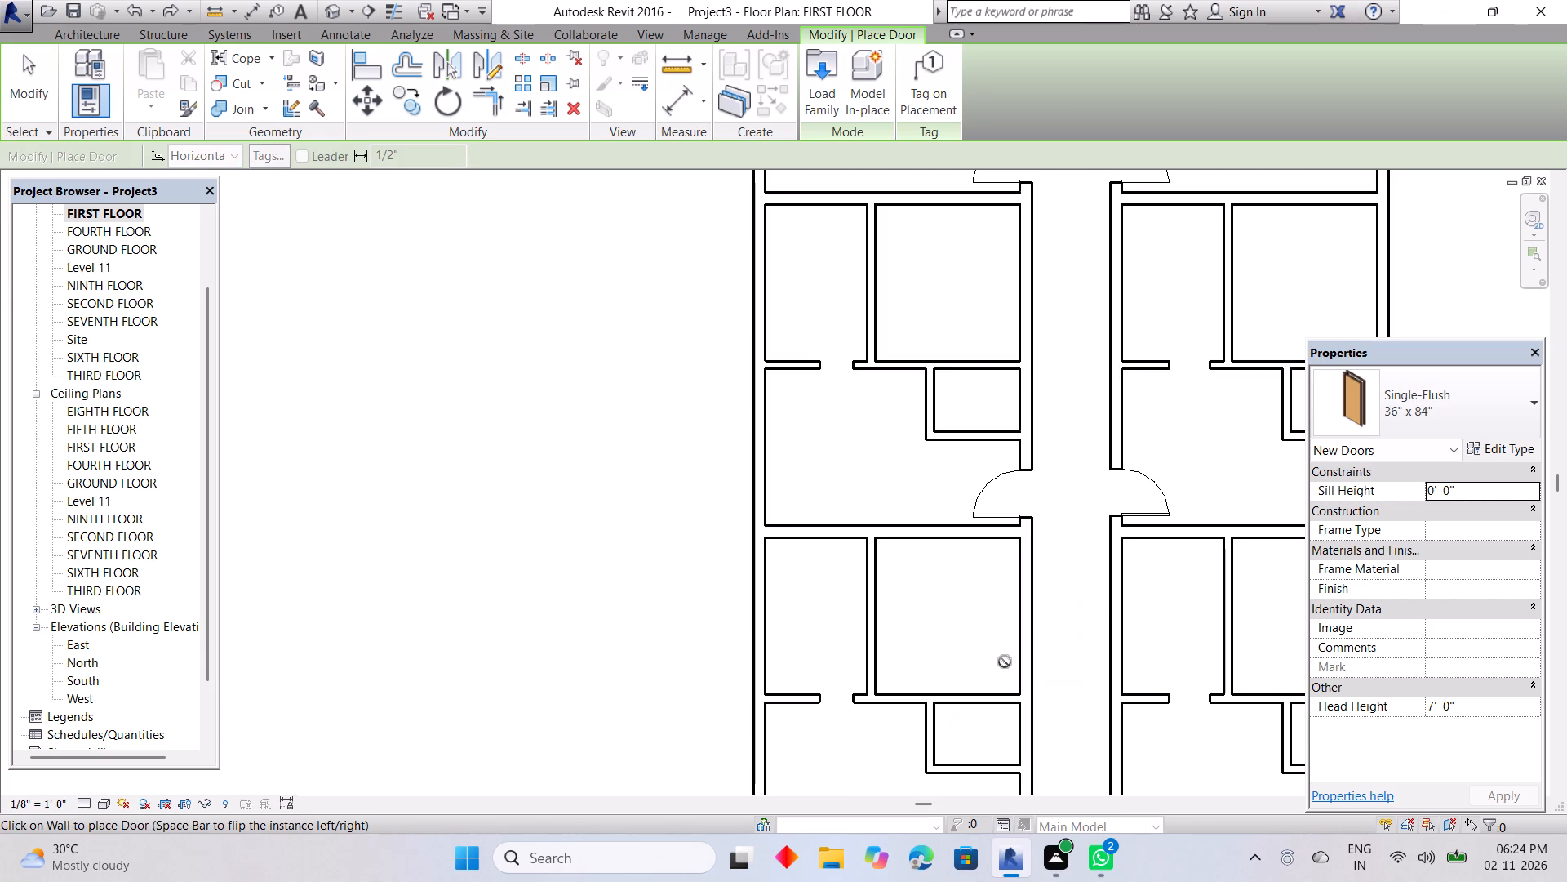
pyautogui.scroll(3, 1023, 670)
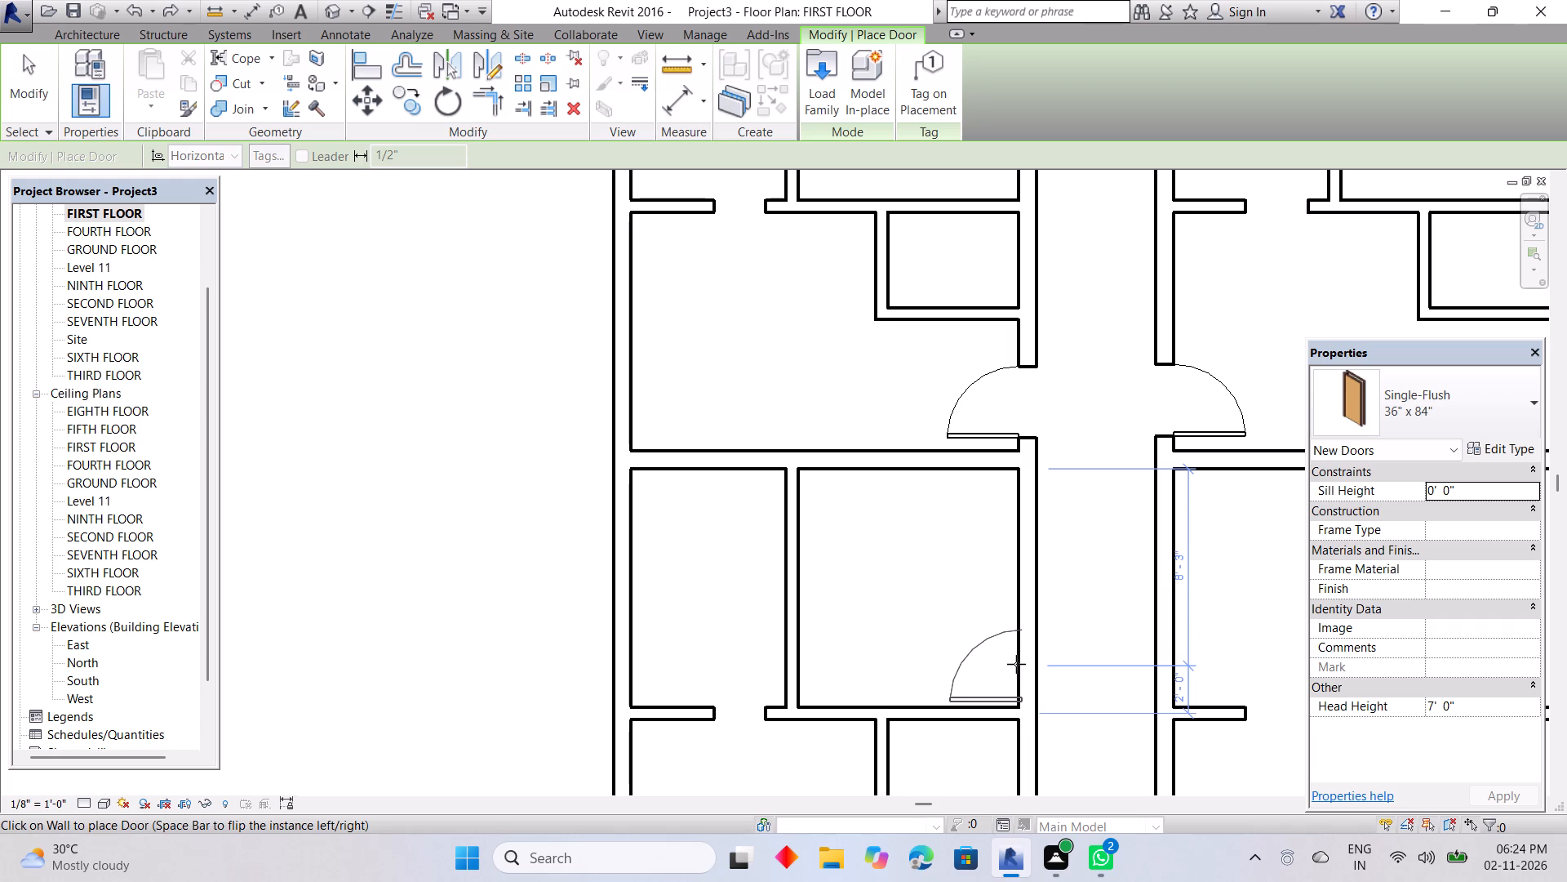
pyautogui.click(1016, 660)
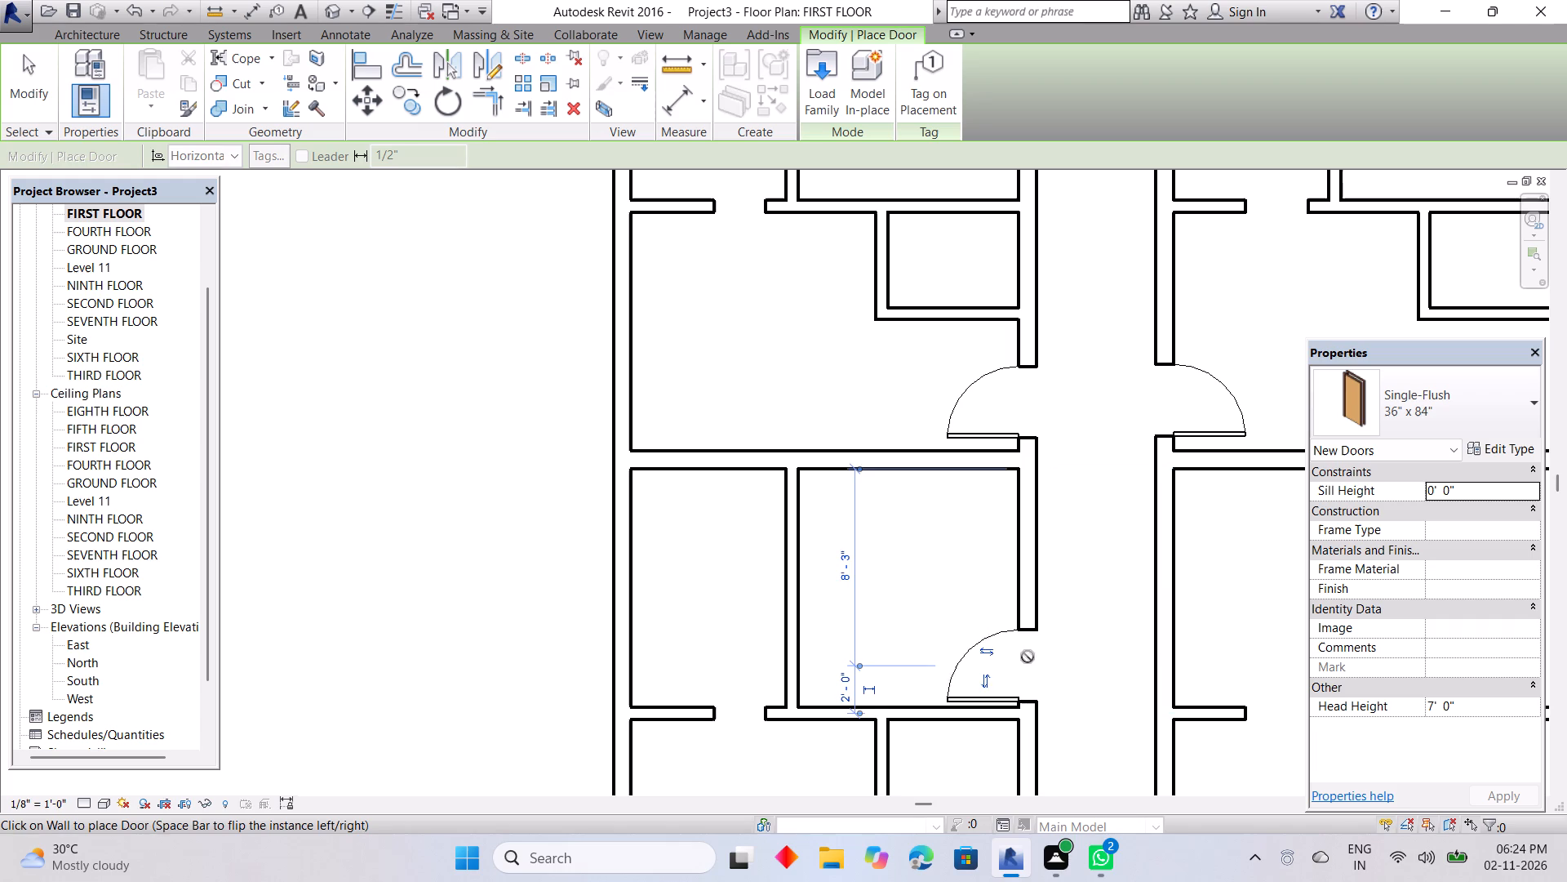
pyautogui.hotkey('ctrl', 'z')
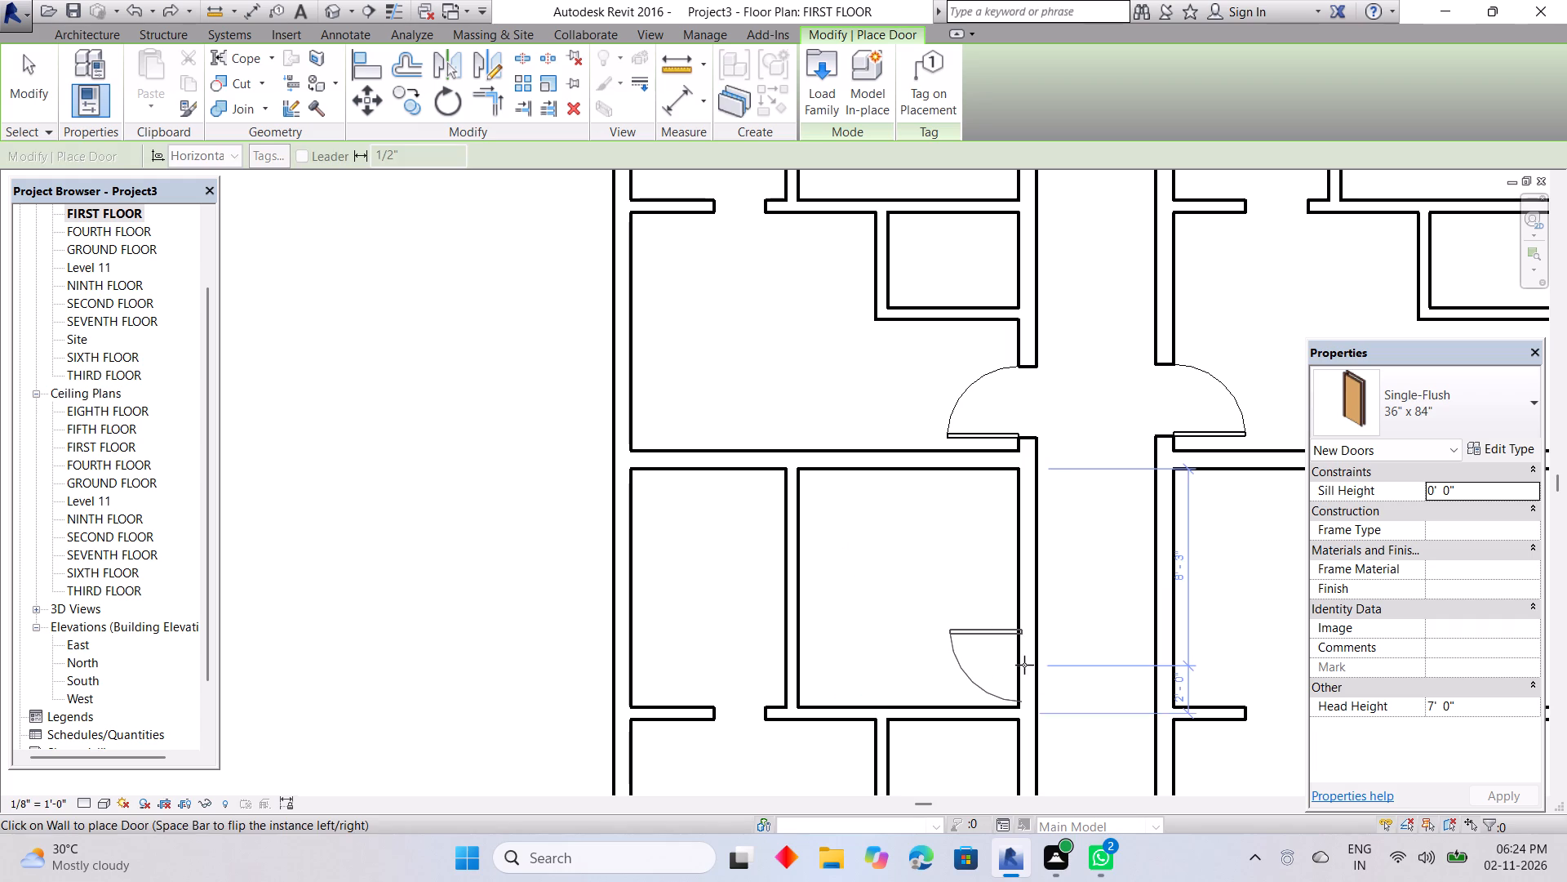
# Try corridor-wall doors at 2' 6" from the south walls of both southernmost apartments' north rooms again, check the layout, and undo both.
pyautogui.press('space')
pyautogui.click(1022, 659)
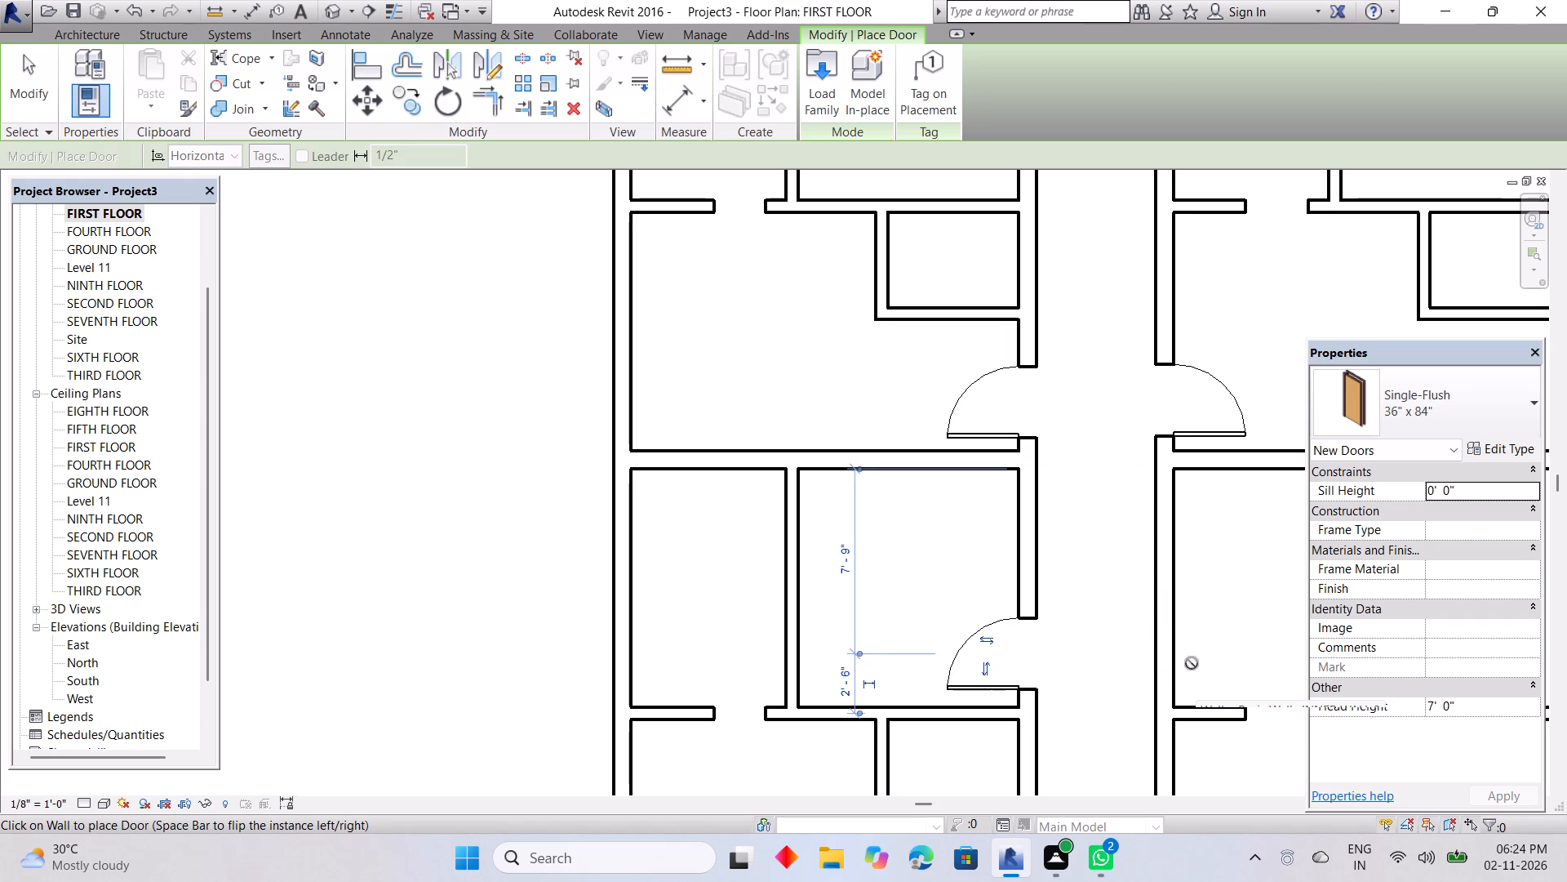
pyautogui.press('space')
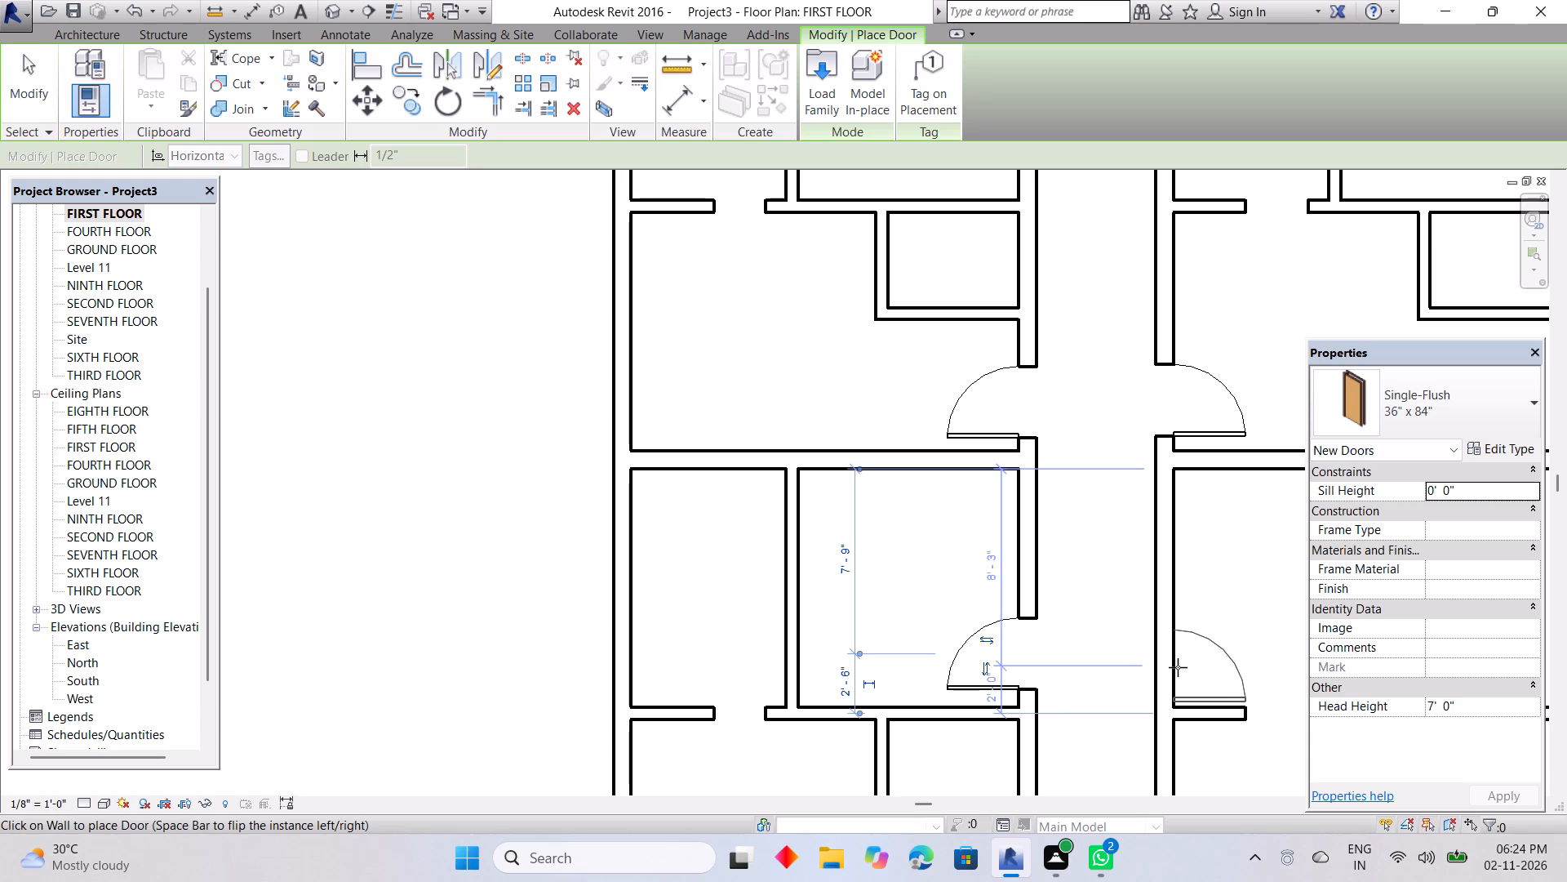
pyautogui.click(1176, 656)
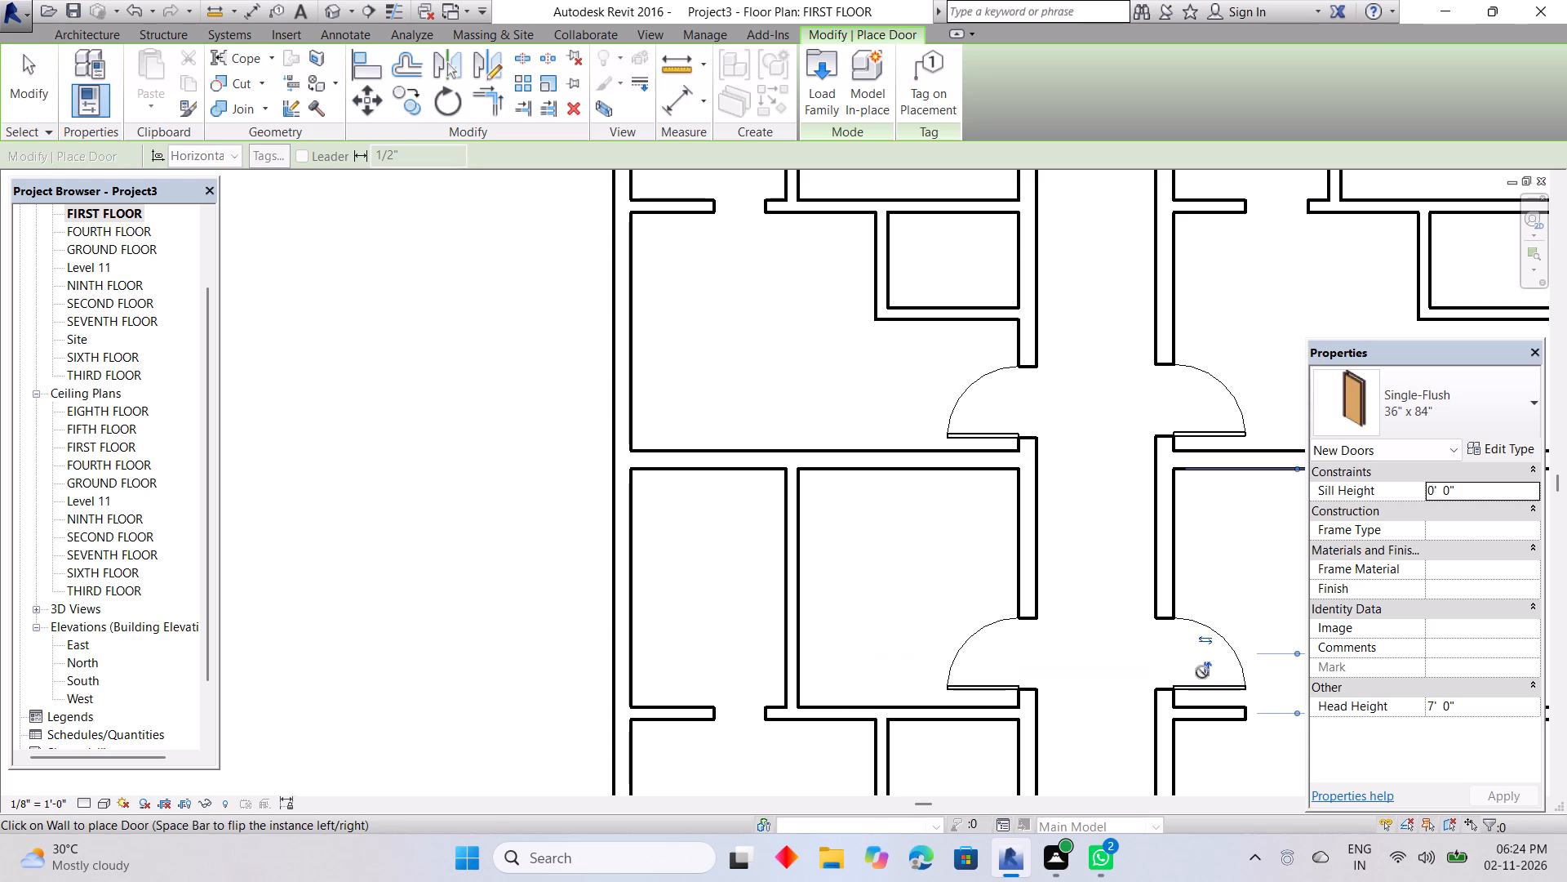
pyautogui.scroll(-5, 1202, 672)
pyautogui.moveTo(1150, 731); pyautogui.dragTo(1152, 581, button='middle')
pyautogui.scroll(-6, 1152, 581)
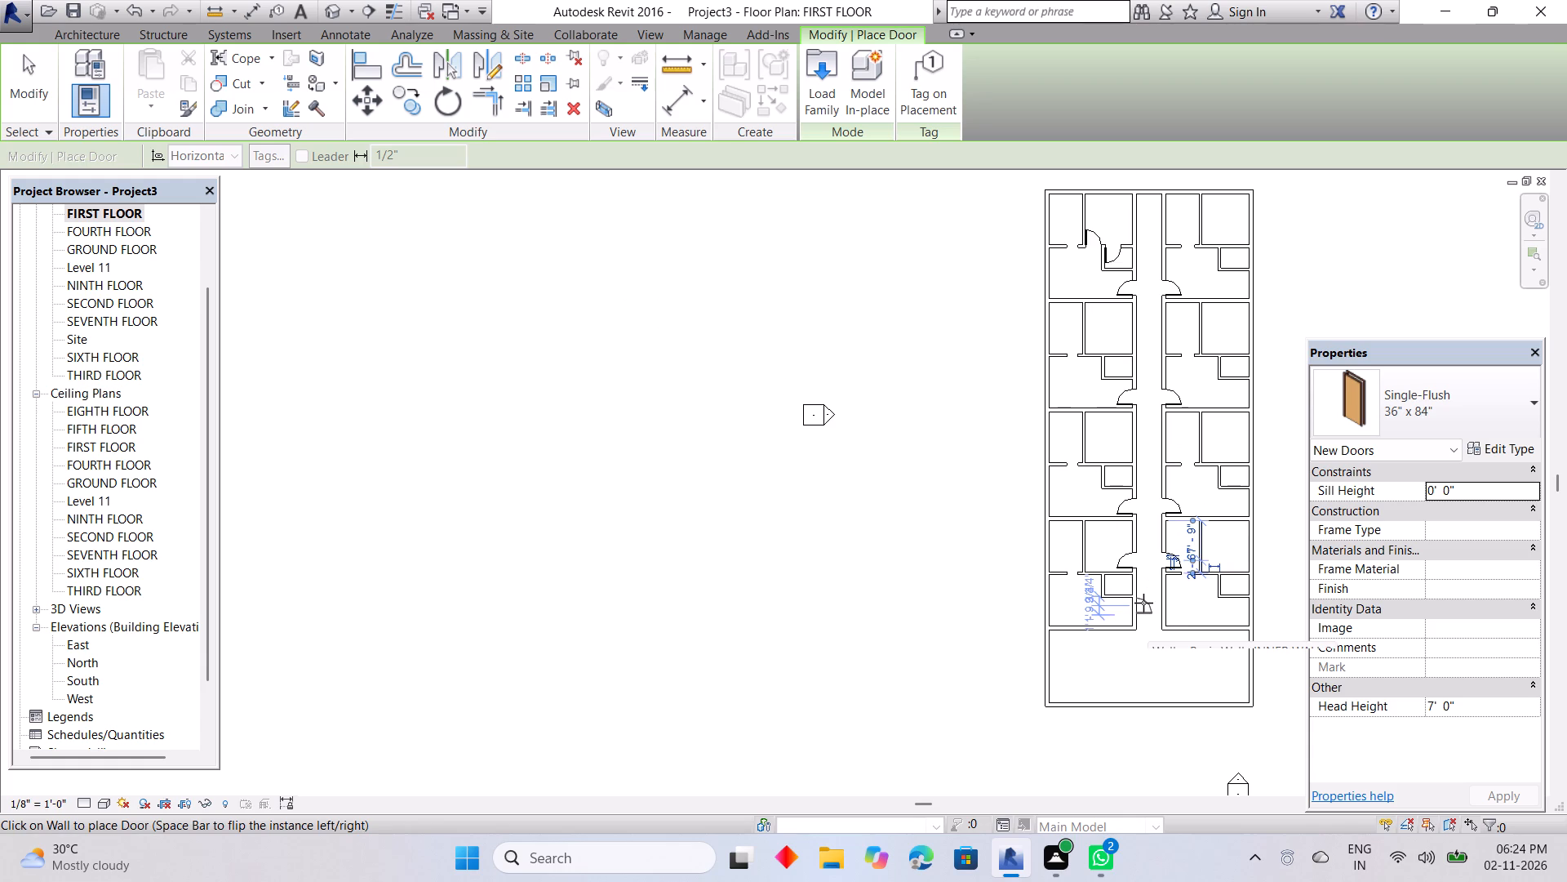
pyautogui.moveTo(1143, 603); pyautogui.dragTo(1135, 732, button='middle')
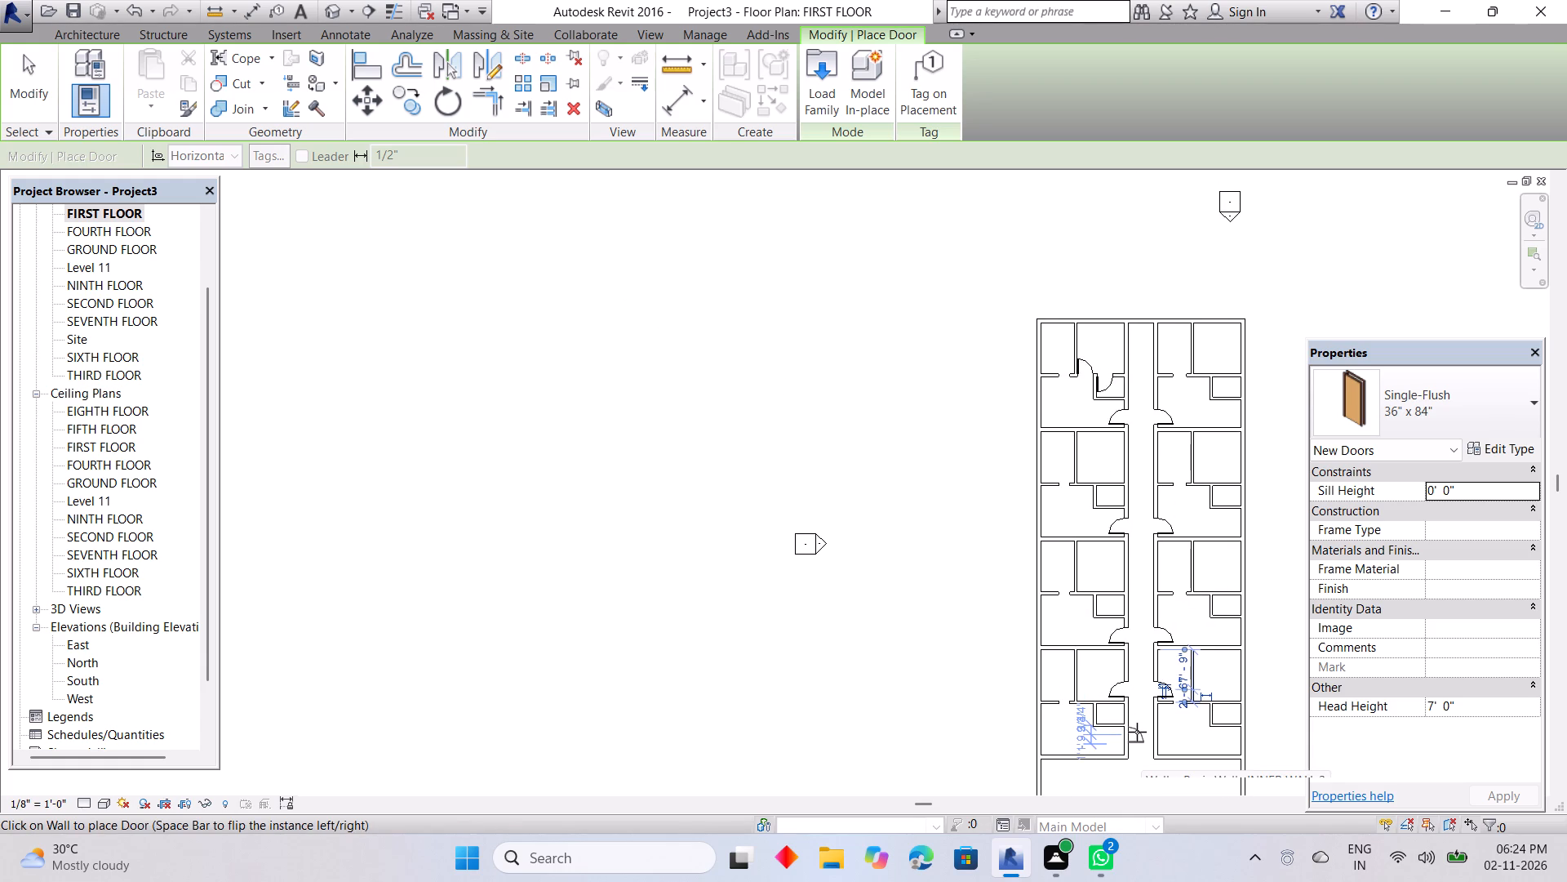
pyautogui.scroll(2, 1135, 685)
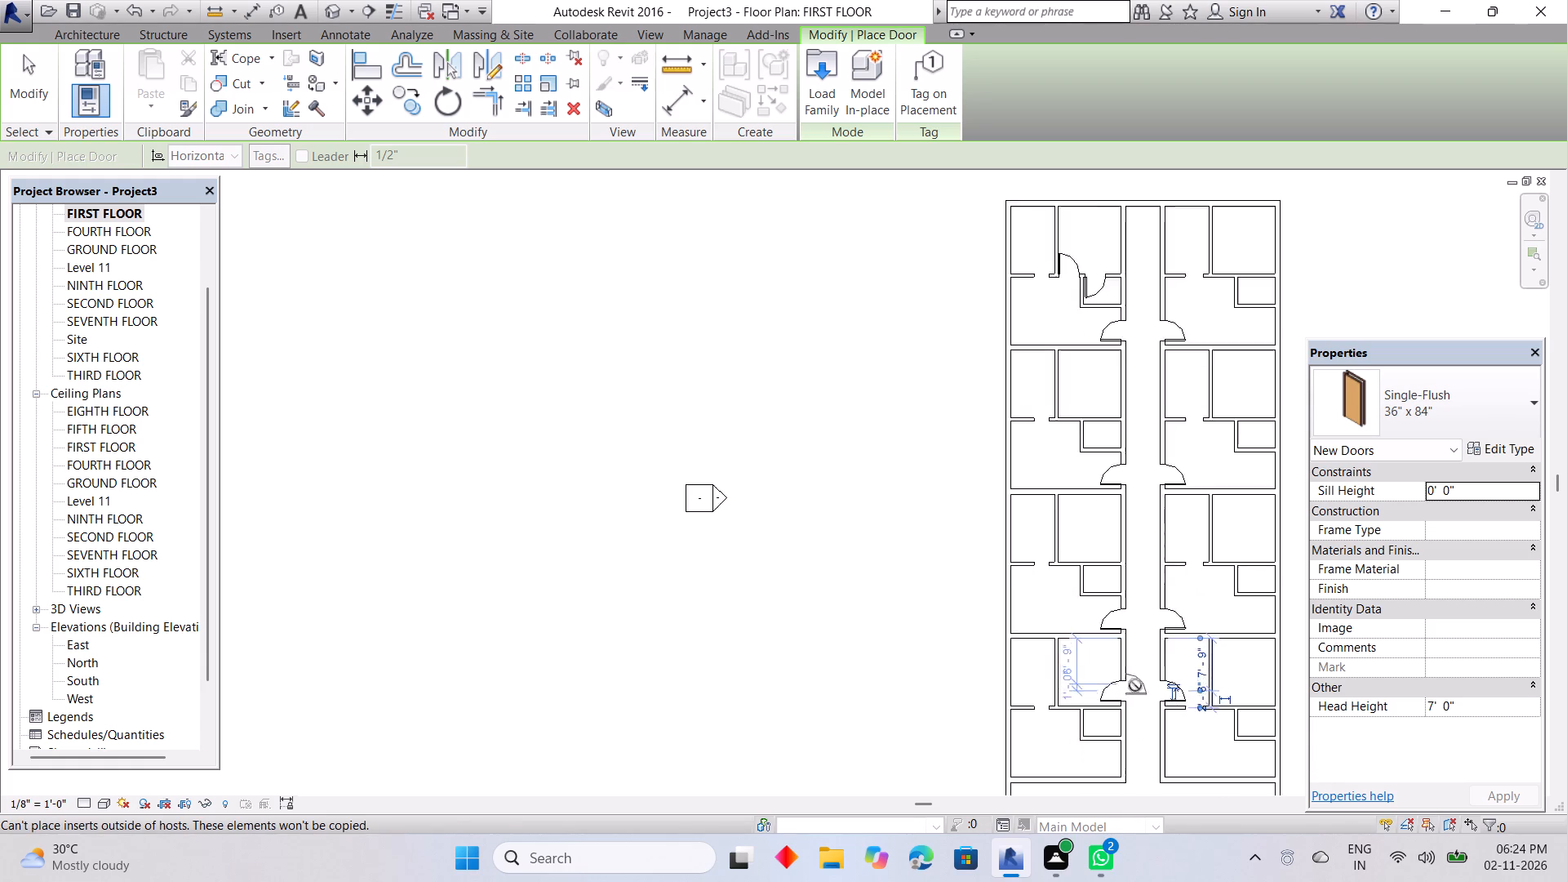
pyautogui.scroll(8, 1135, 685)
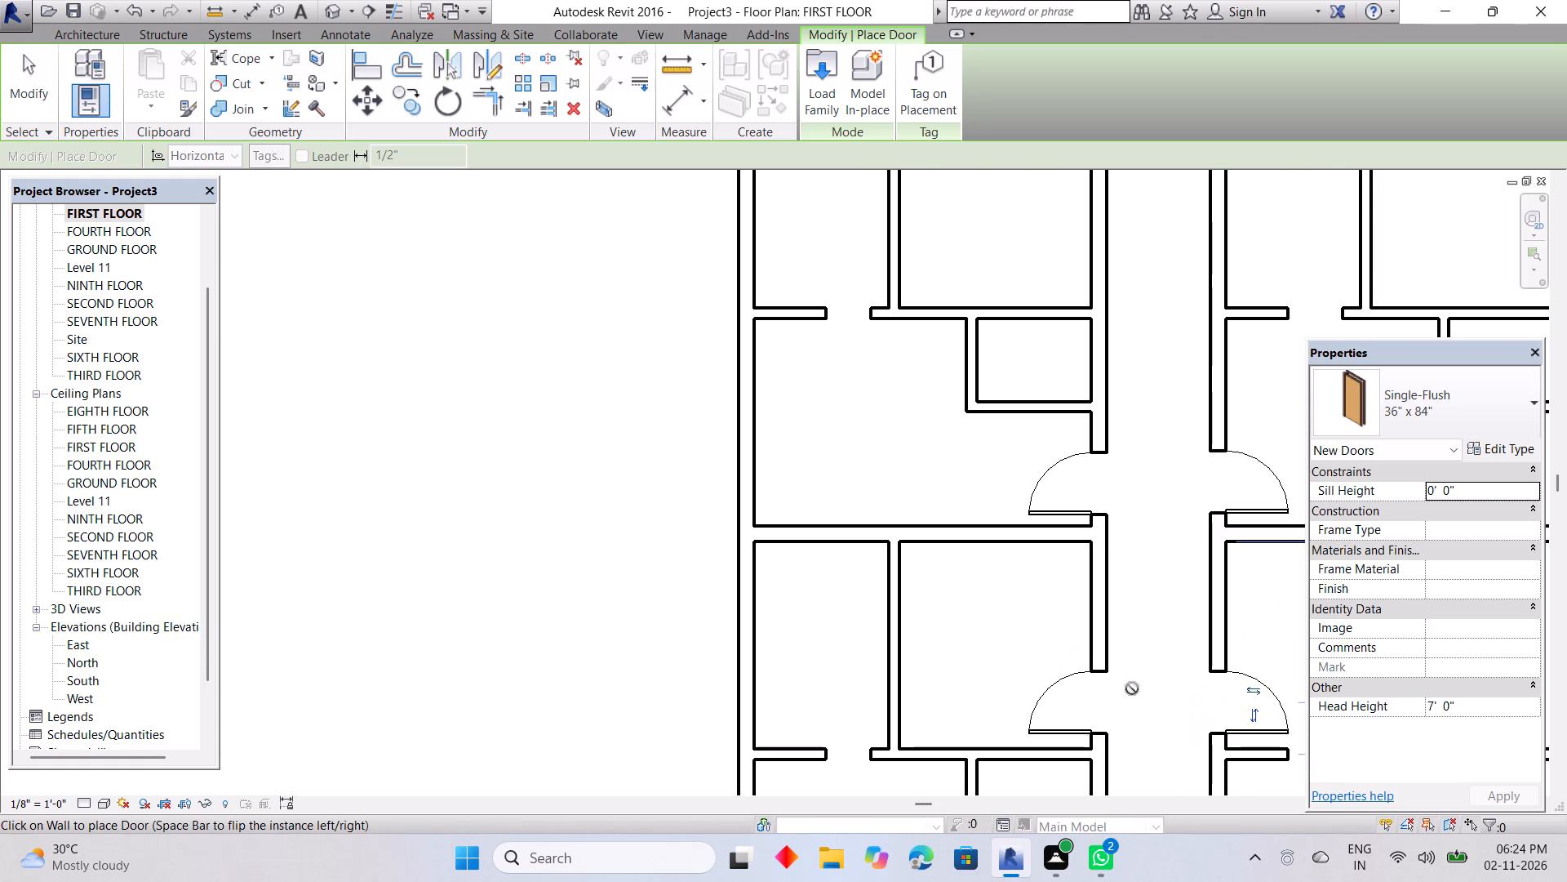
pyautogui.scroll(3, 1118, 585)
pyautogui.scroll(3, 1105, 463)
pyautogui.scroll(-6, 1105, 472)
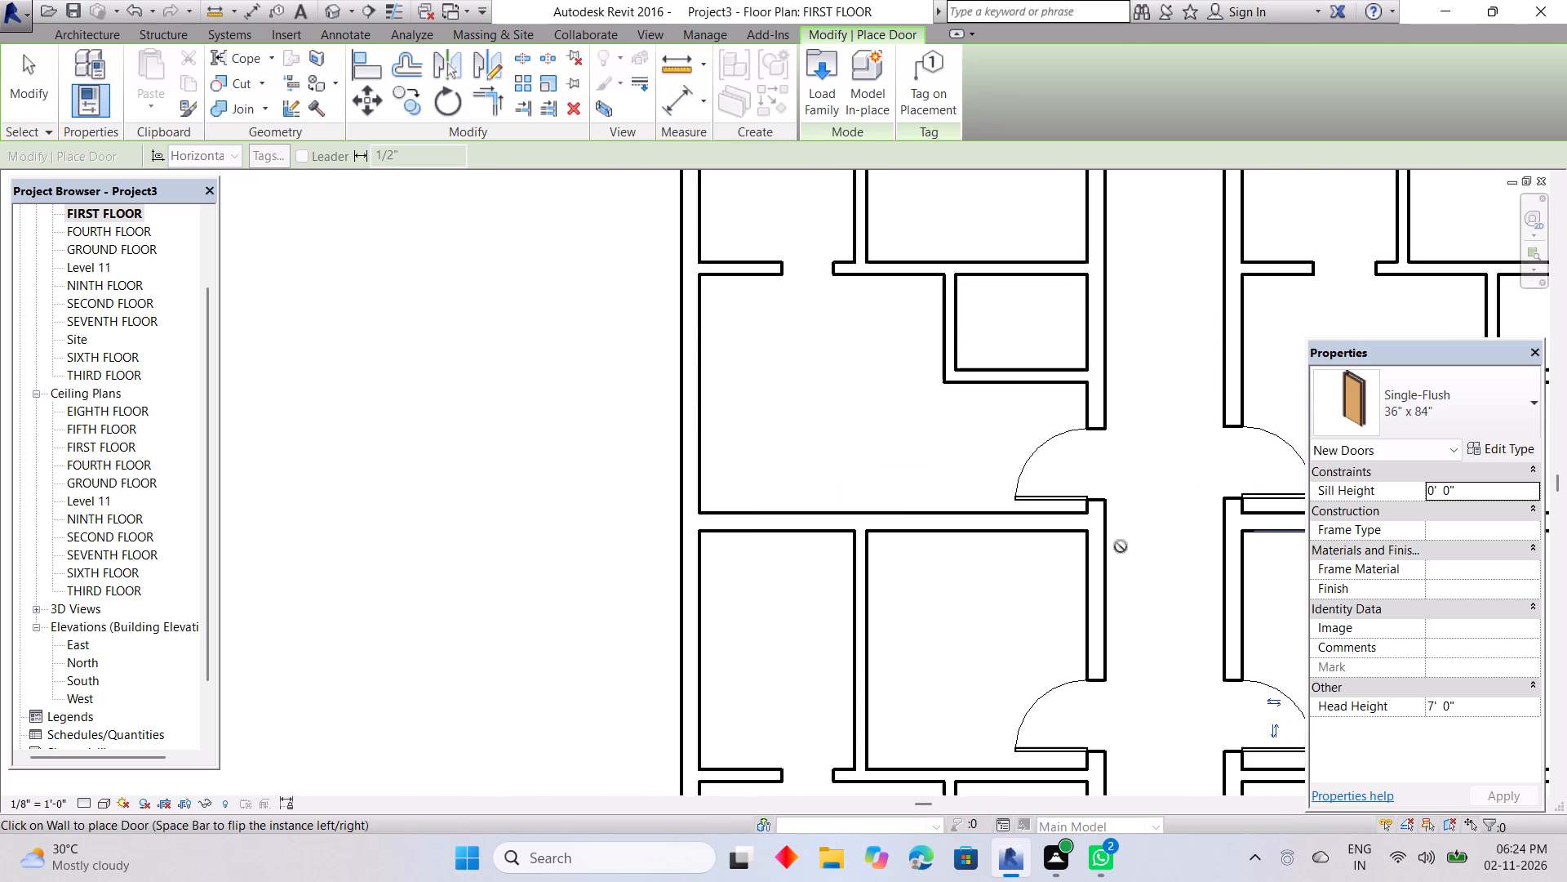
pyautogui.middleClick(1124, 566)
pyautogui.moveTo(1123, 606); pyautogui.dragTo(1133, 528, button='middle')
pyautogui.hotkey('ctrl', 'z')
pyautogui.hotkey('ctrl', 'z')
# Place the southernmost west apartment's entrance door in its north room's corridor wall, 2' 2" from the room's south wall.
pyautogui.scroll(5, 1044, 676)
pyautogui.press('space')
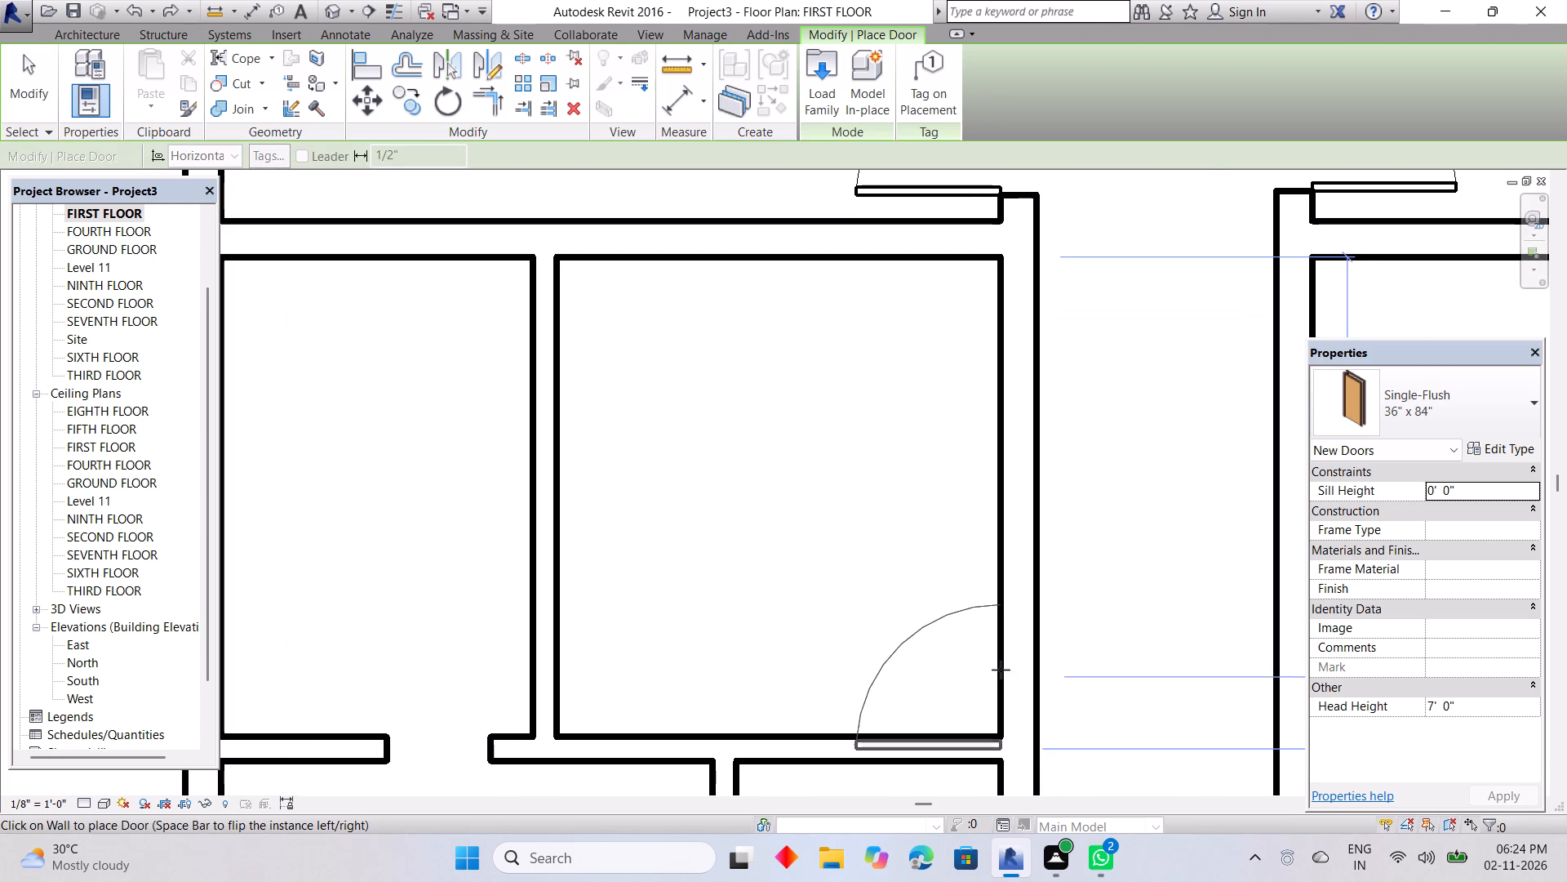
pyautogui.click(999, 644)
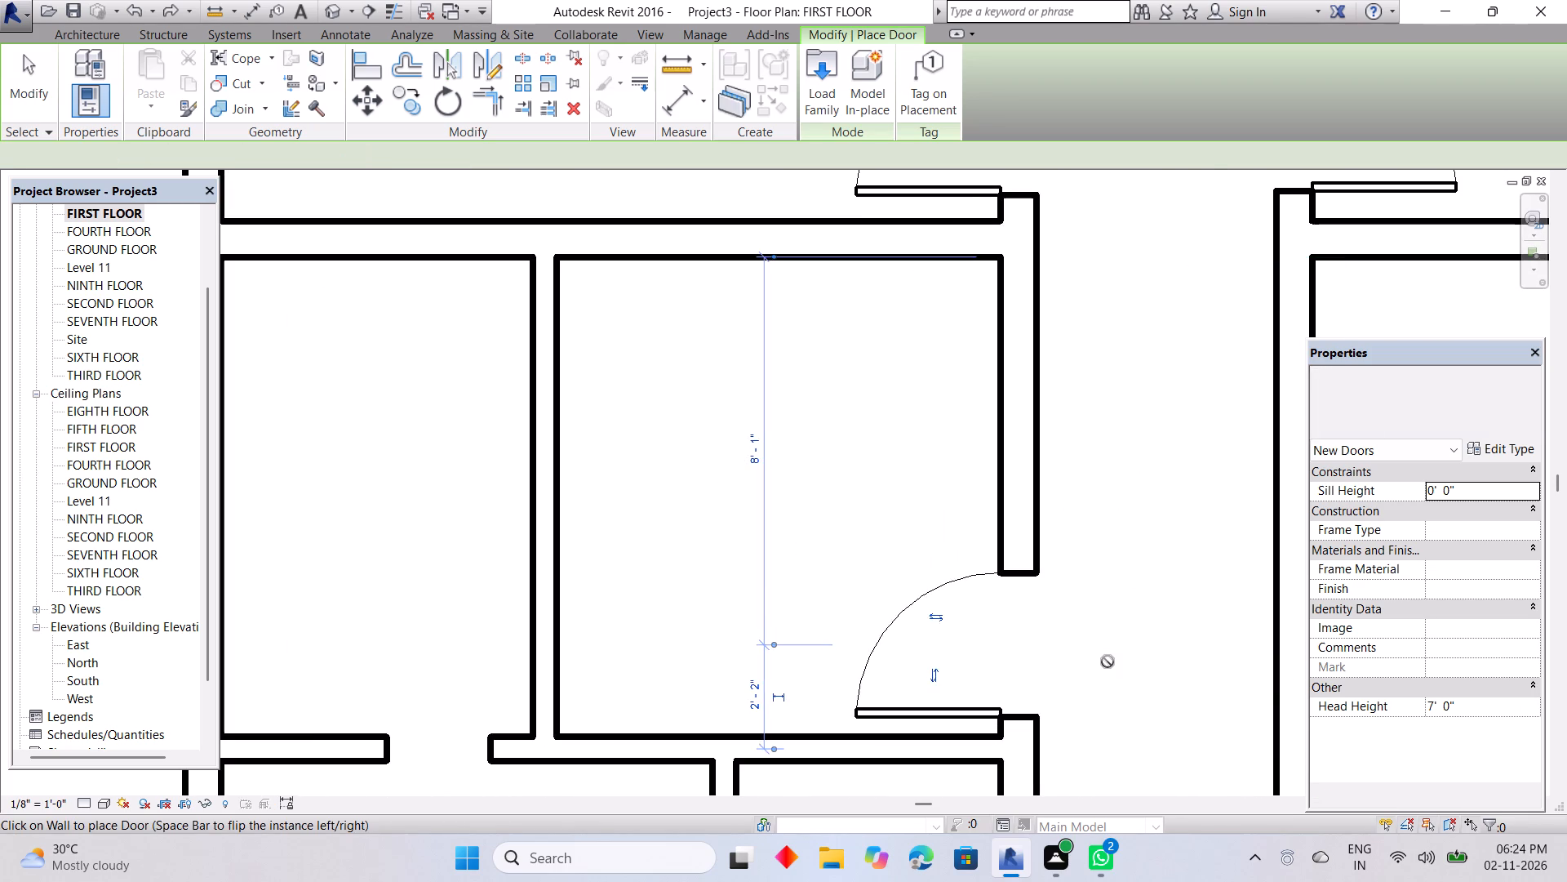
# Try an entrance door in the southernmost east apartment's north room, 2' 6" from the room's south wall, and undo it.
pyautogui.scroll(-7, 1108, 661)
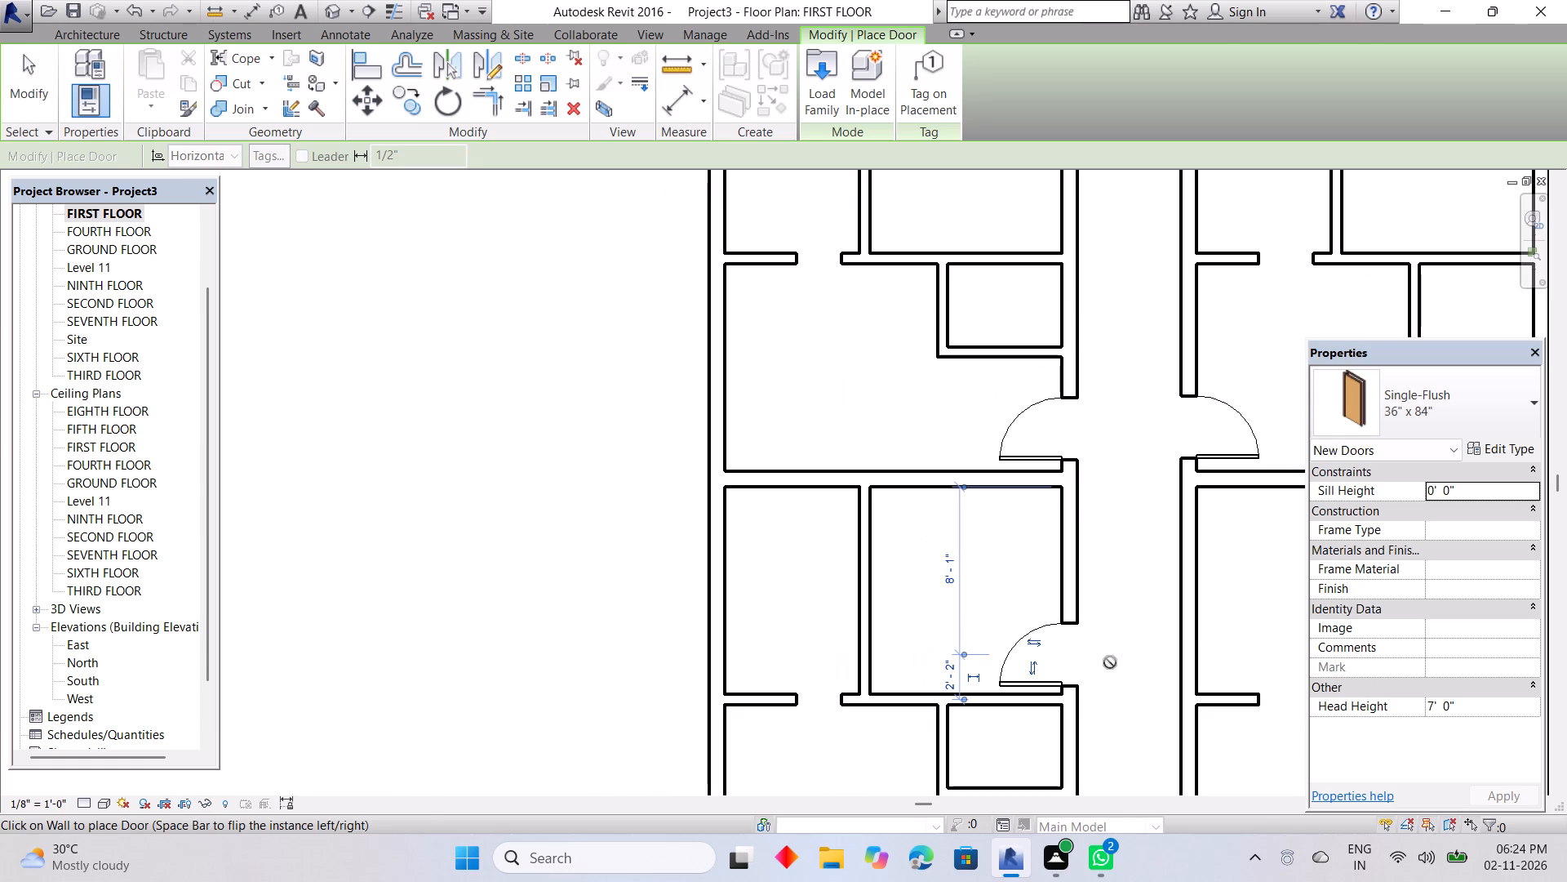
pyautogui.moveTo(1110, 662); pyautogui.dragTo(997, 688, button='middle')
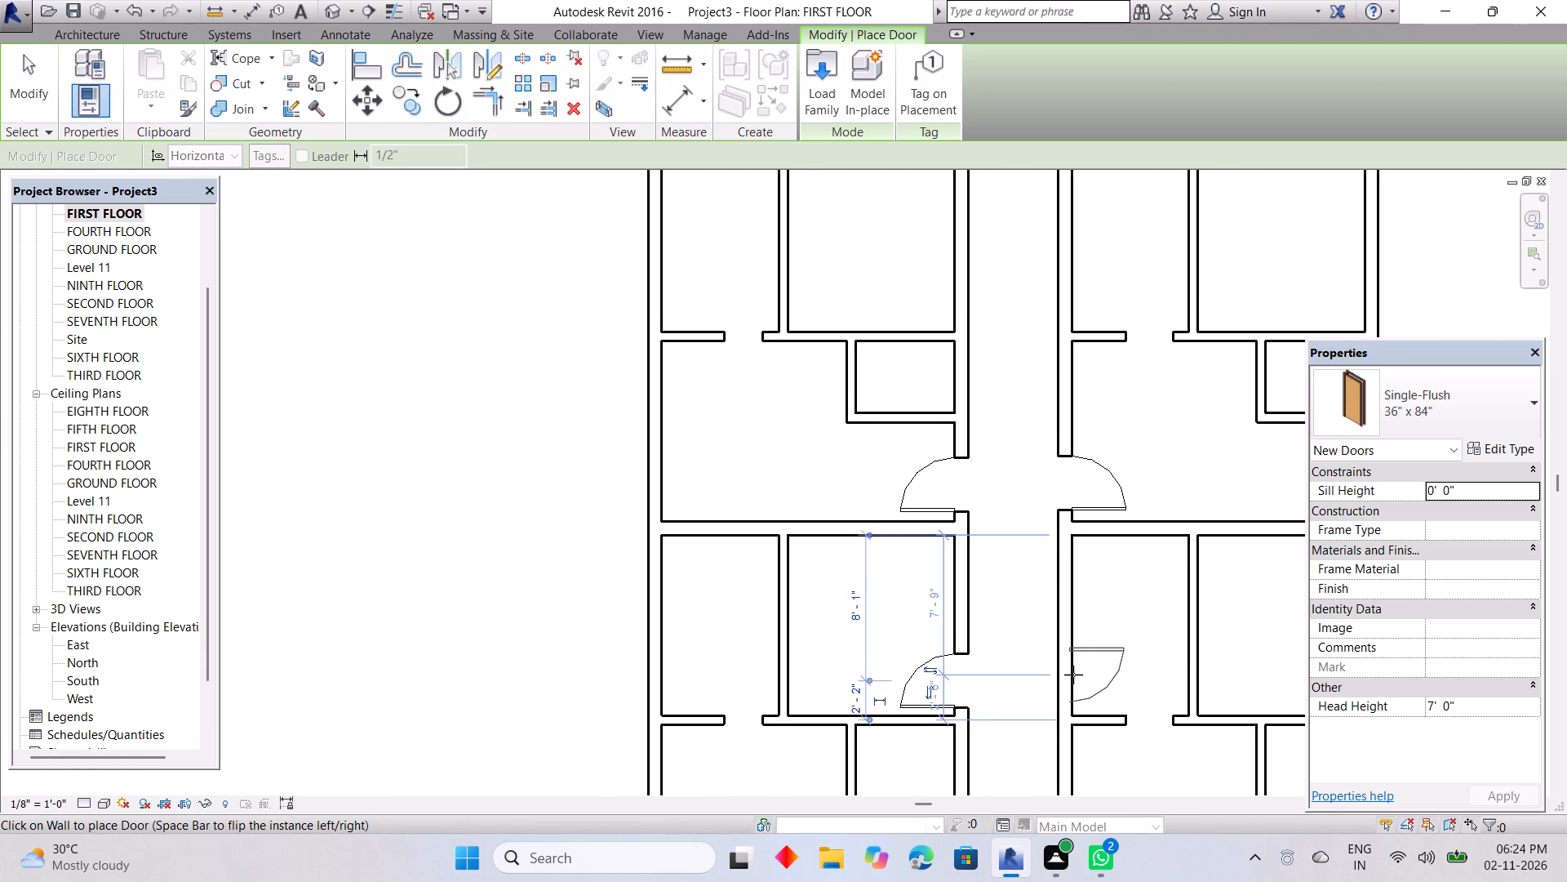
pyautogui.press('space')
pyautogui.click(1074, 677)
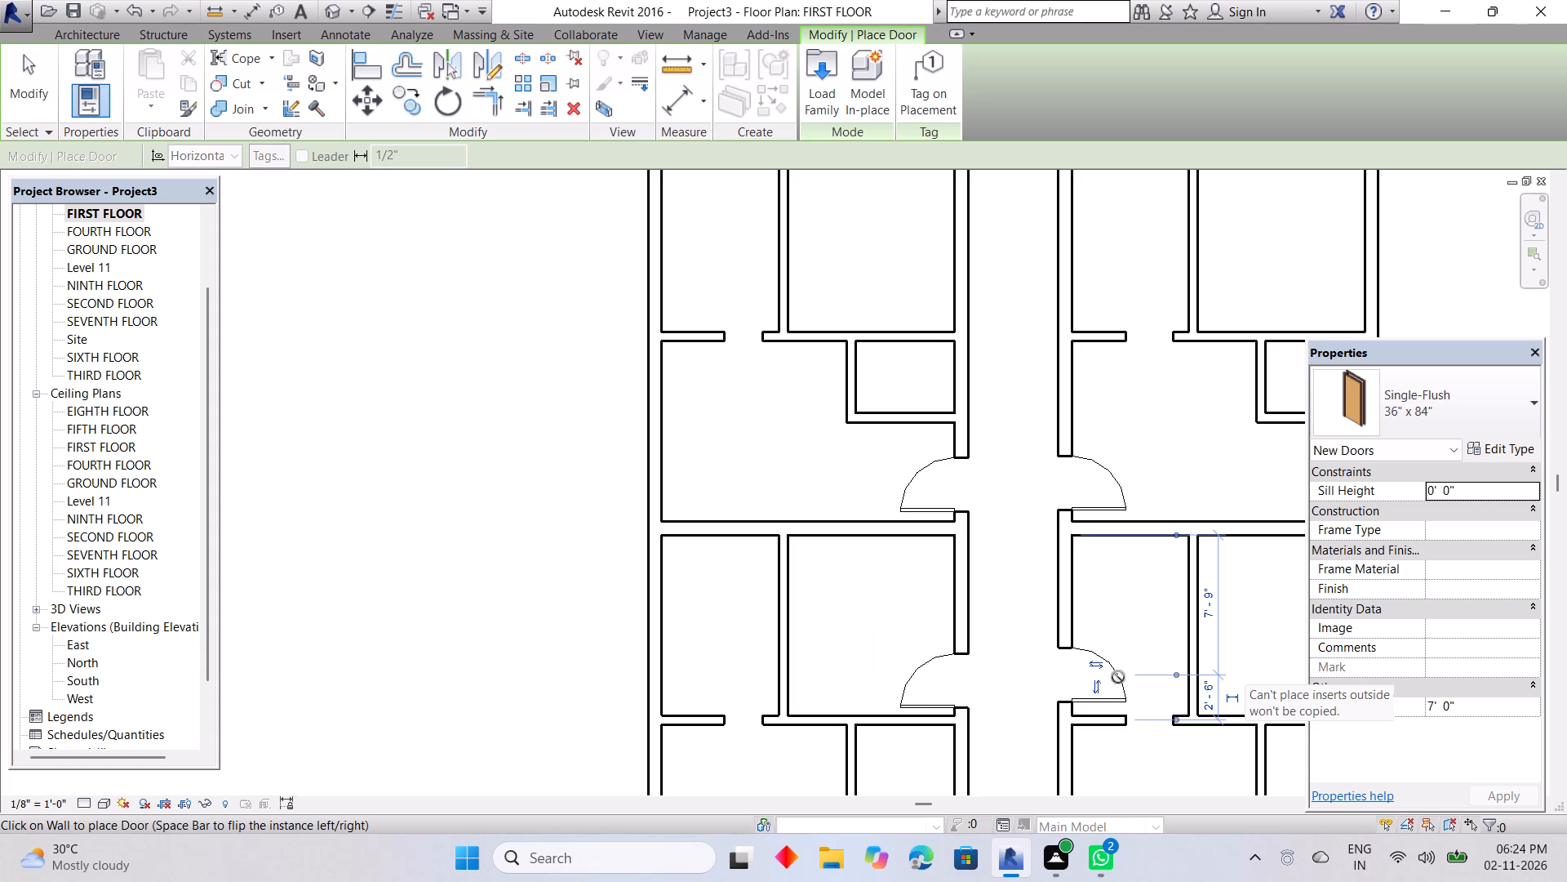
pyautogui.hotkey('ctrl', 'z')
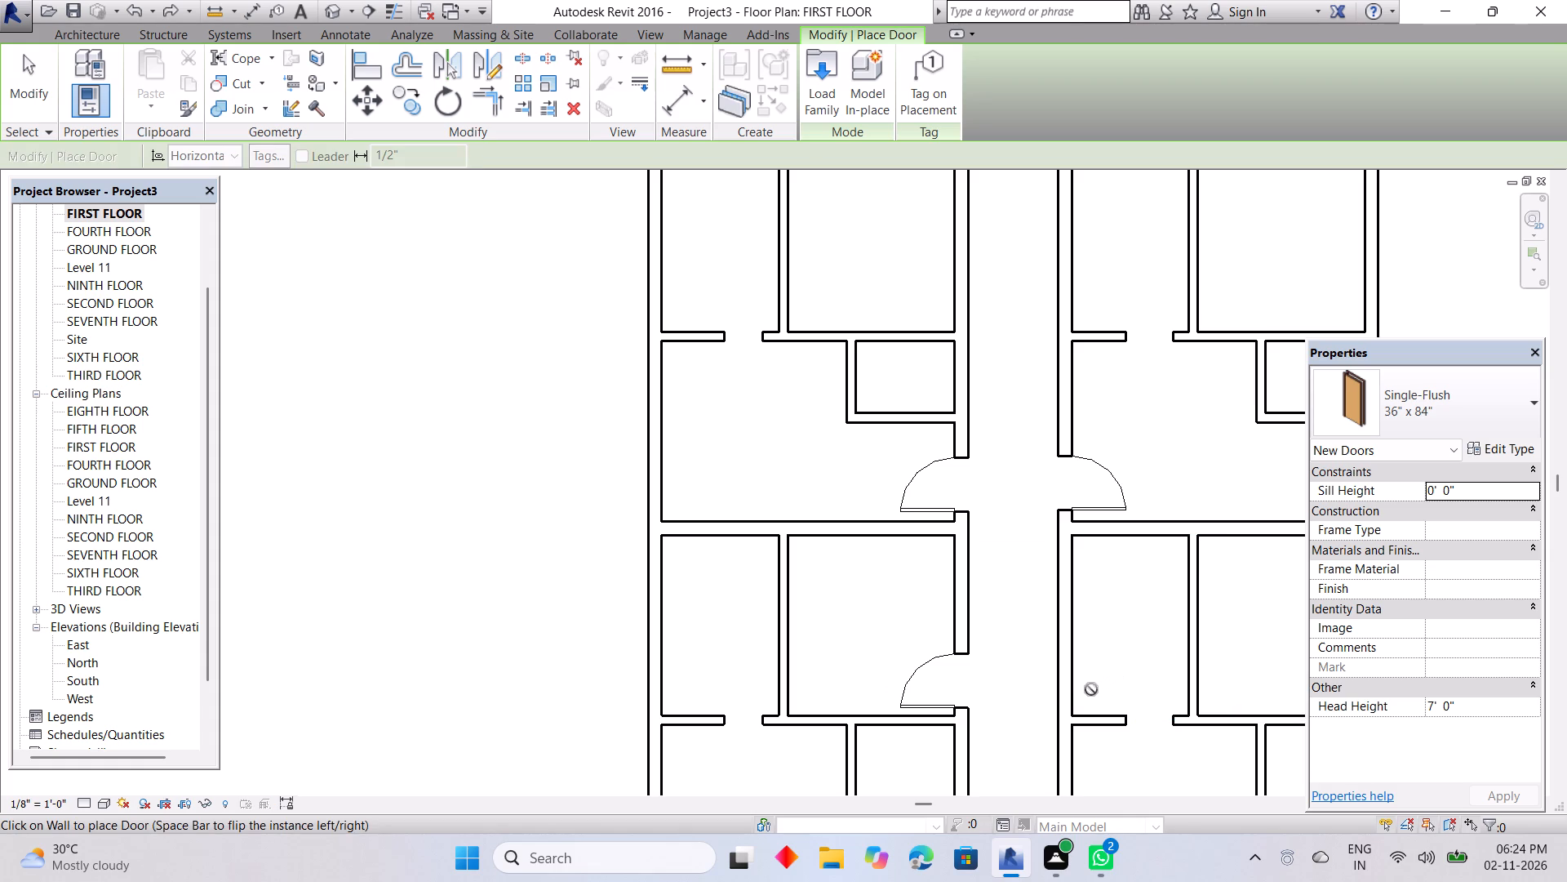
# Place the southernmost east apartment's entrance door in its north room's corridor wall, opposite the west apartment's door and opening into the room.
pyautogui.press('space')
pyautogui.press('space')
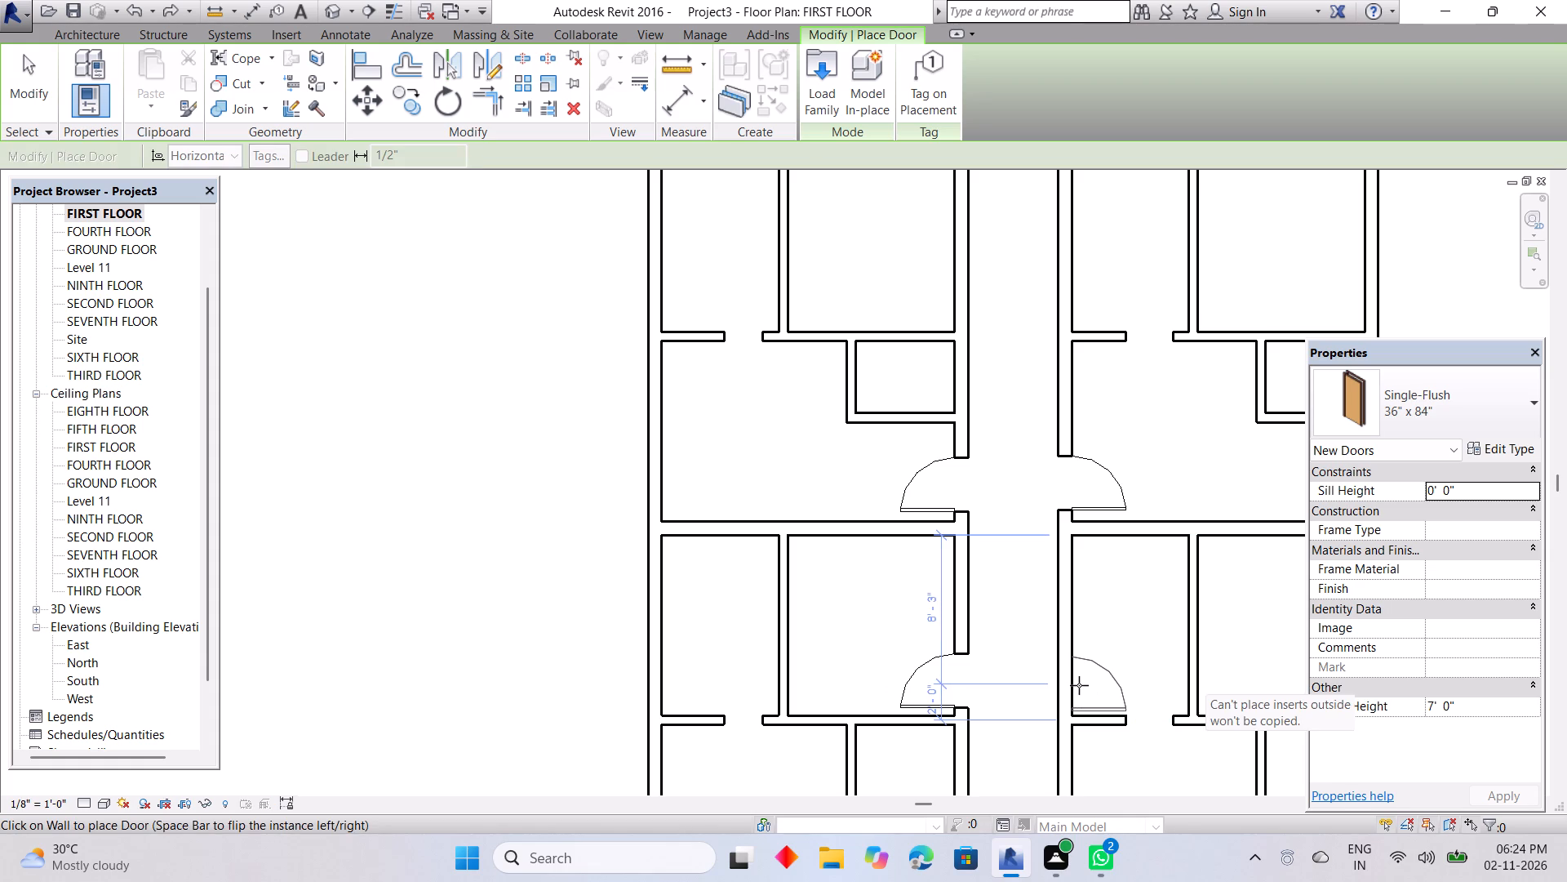
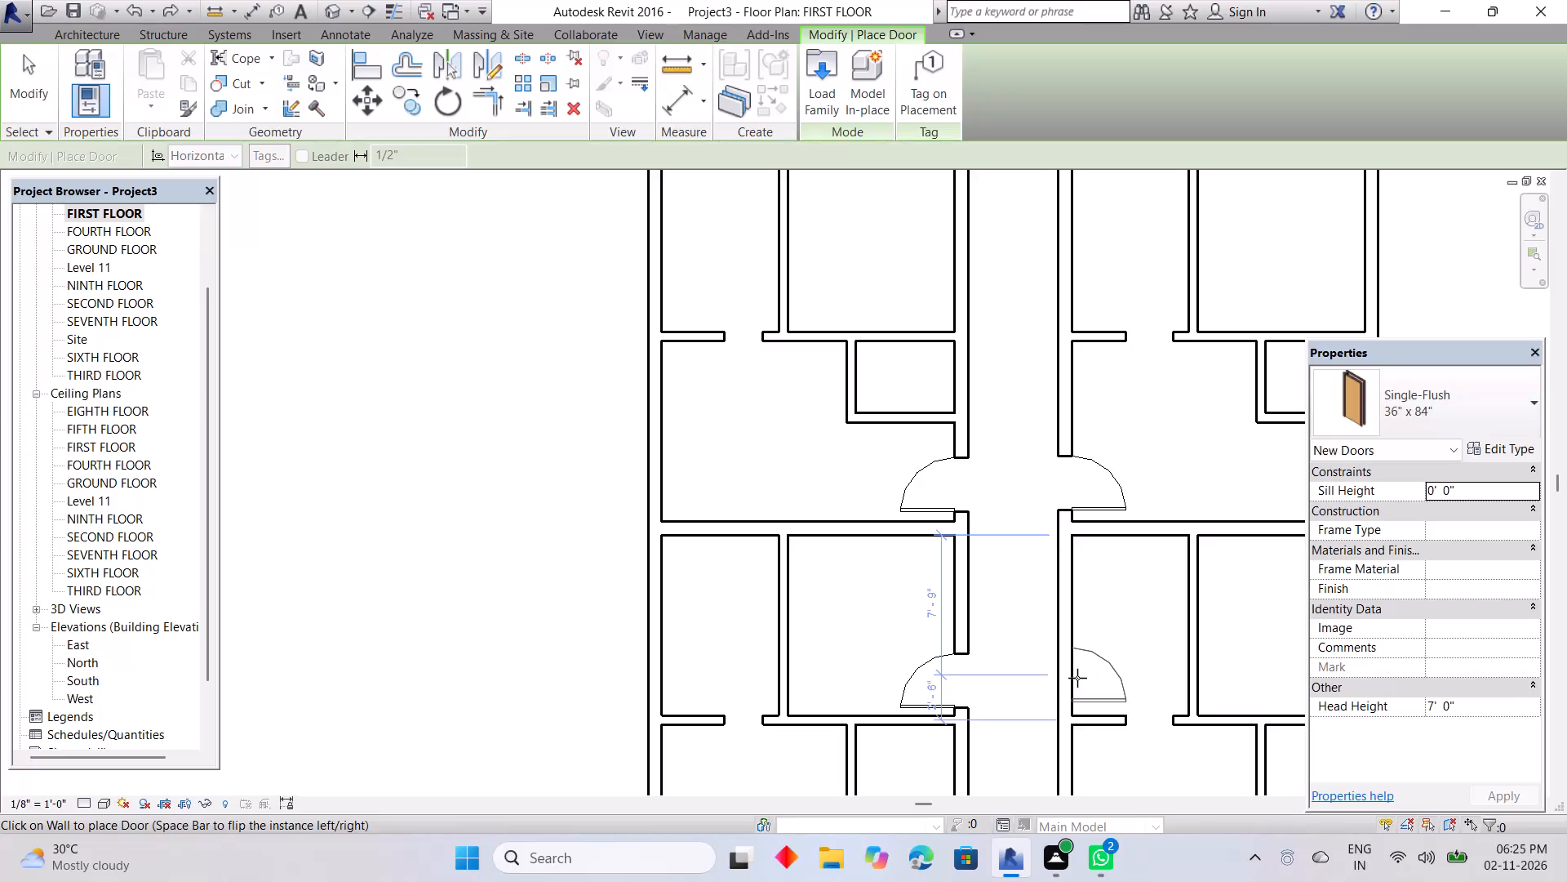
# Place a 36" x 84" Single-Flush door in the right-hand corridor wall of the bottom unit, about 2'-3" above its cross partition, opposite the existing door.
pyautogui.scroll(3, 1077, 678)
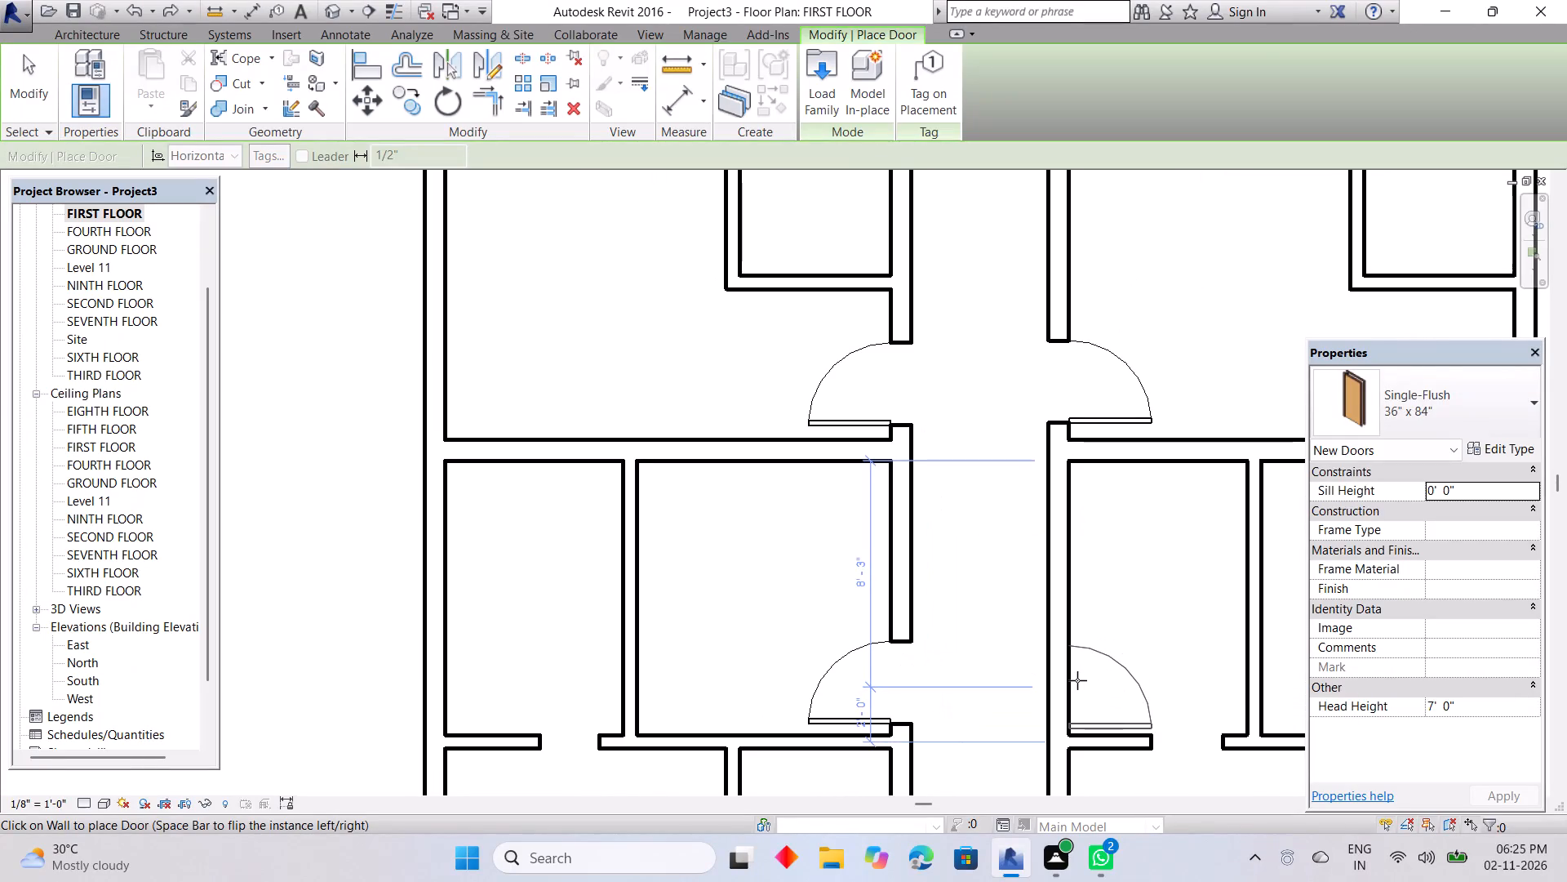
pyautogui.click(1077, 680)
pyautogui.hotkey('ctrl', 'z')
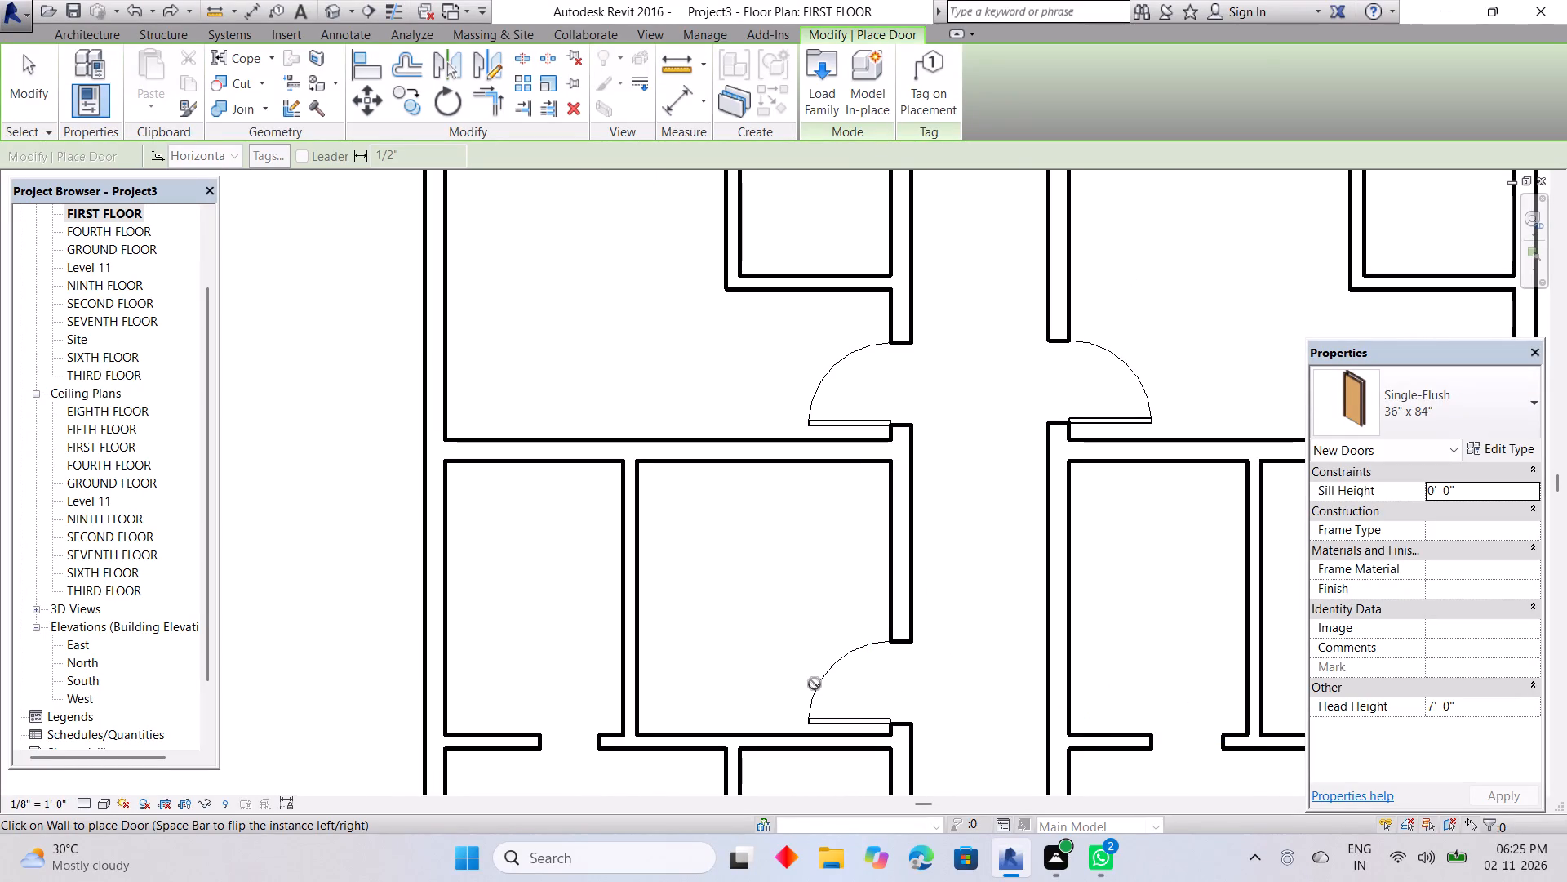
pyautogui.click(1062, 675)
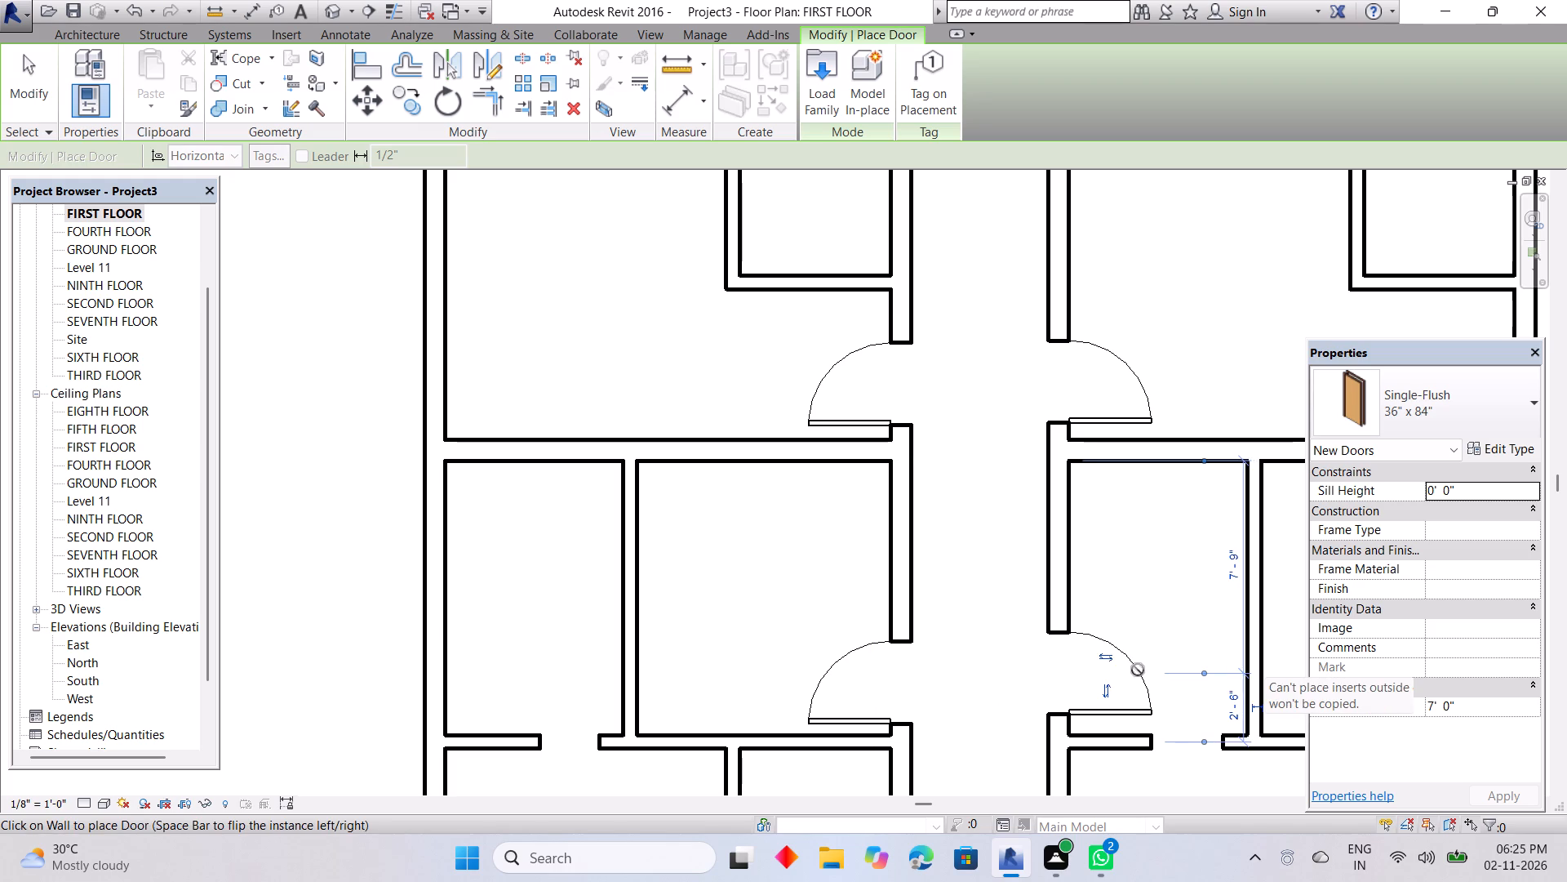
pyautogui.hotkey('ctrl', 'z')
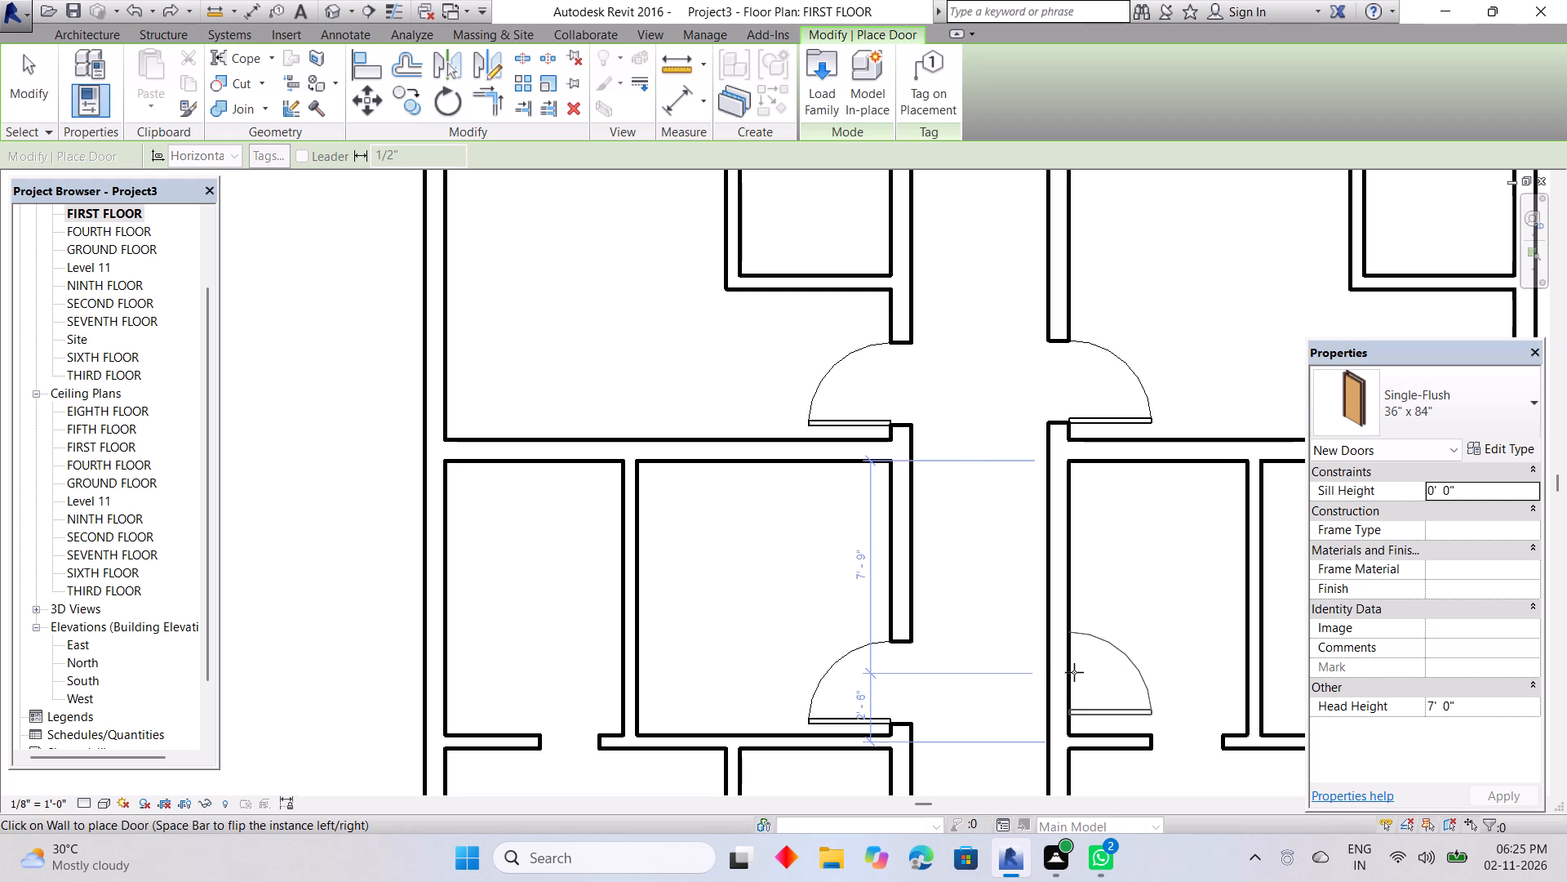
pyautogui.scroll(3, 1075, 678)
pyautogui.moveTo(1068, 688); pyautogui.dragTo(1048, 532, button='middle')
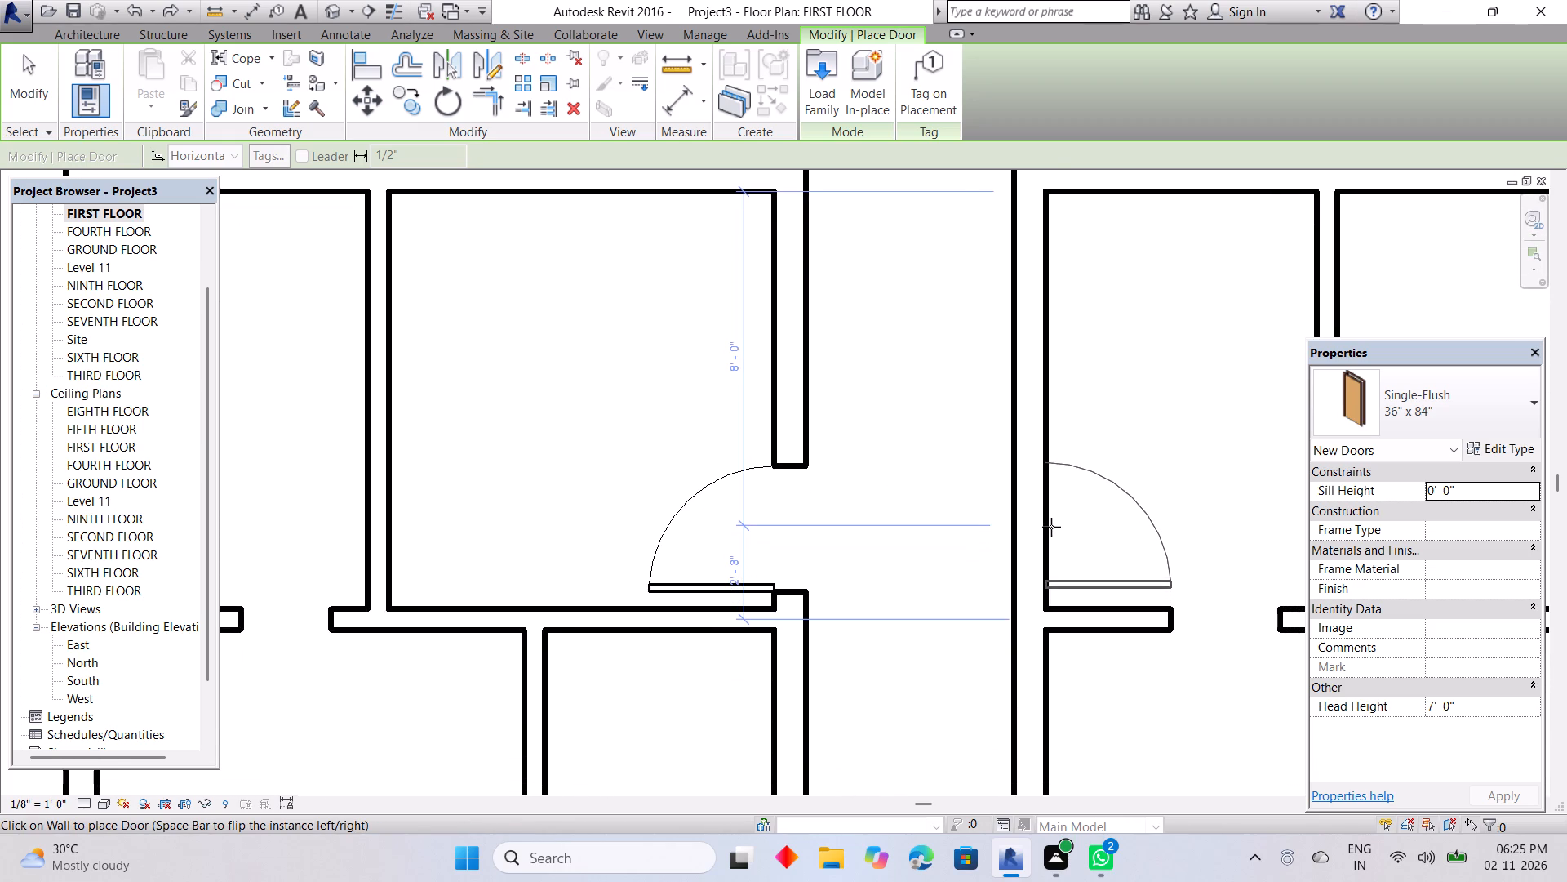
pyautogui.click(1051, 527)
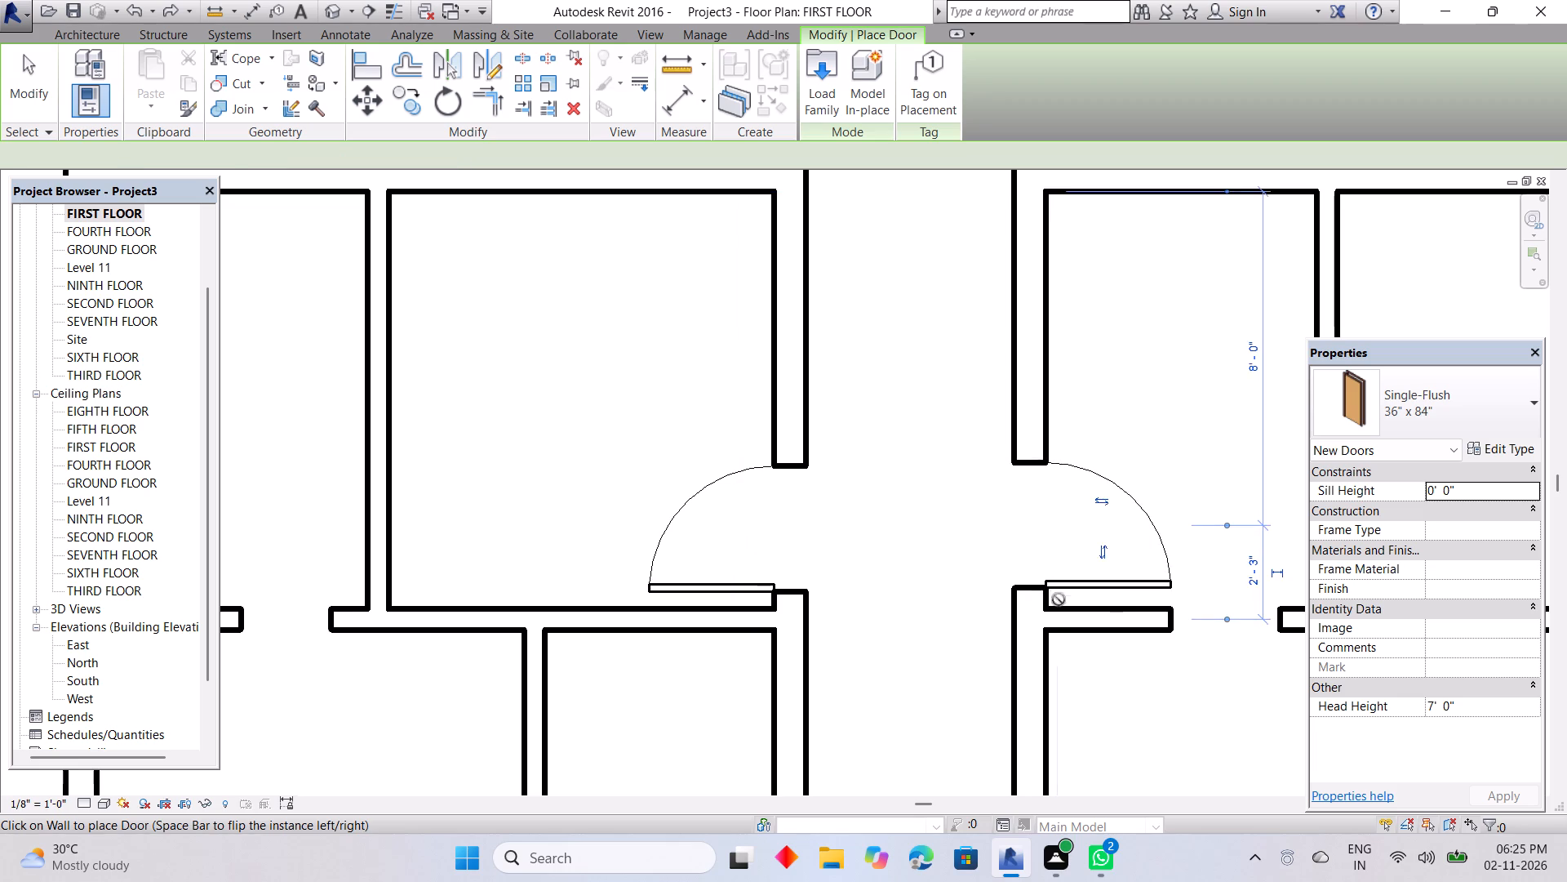
# In the bottom-right unit's cross partition, place Single-Flush doors opening into the larger upper room and the small enclosed room.
pyautogui.scroll(-4, 1060, 606)
pyautogui.scroll(-1, 1014, 660)
pyautogui.moveTo(1009, 662); pyautogui.dragTo(1008, 659, button='middle')
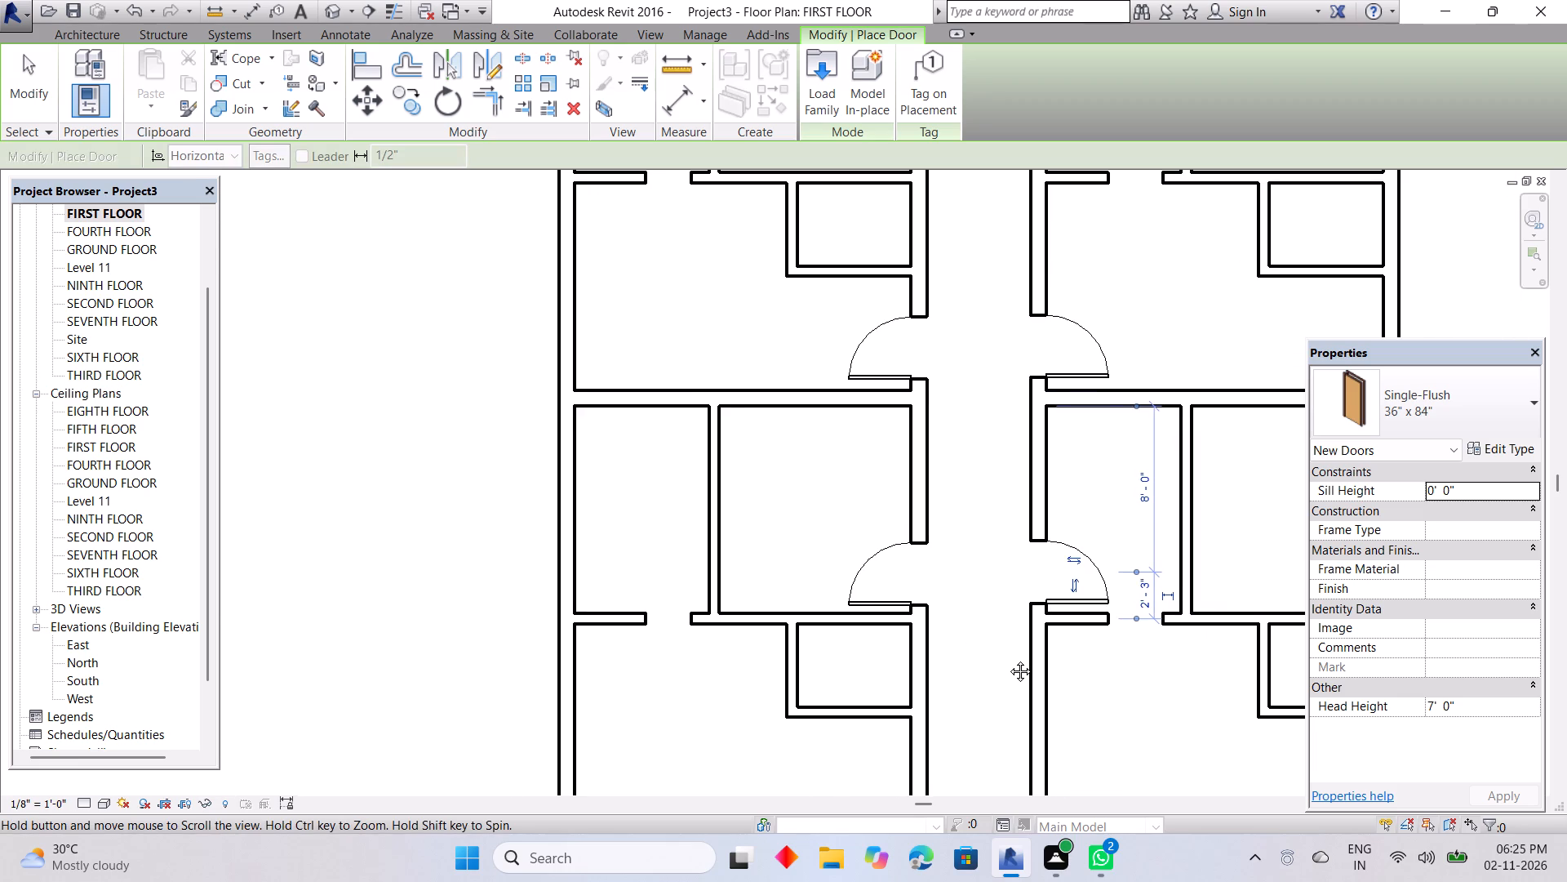
pyautogui.moveTo(1008, 659); pyautogui.dragTo(1029, 553, button='middle')
pyautogui.scroll(-1, 1029, 553)
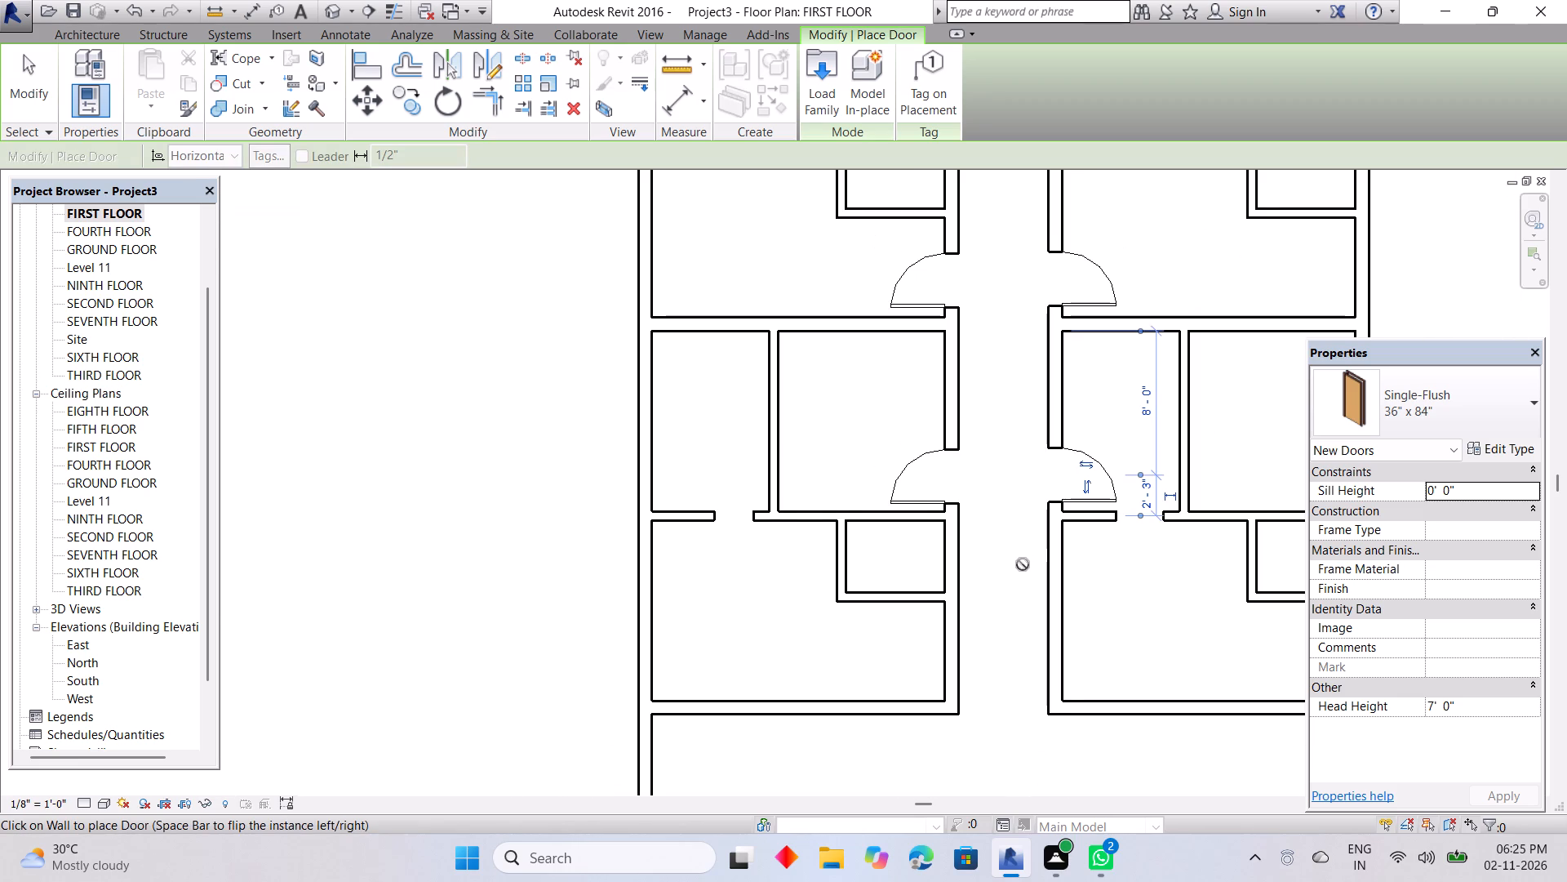
pyautogui.moveTo(1022, 564); pyautogui.dragTo(768, 721, button='middle')
pyautogui.press('space')
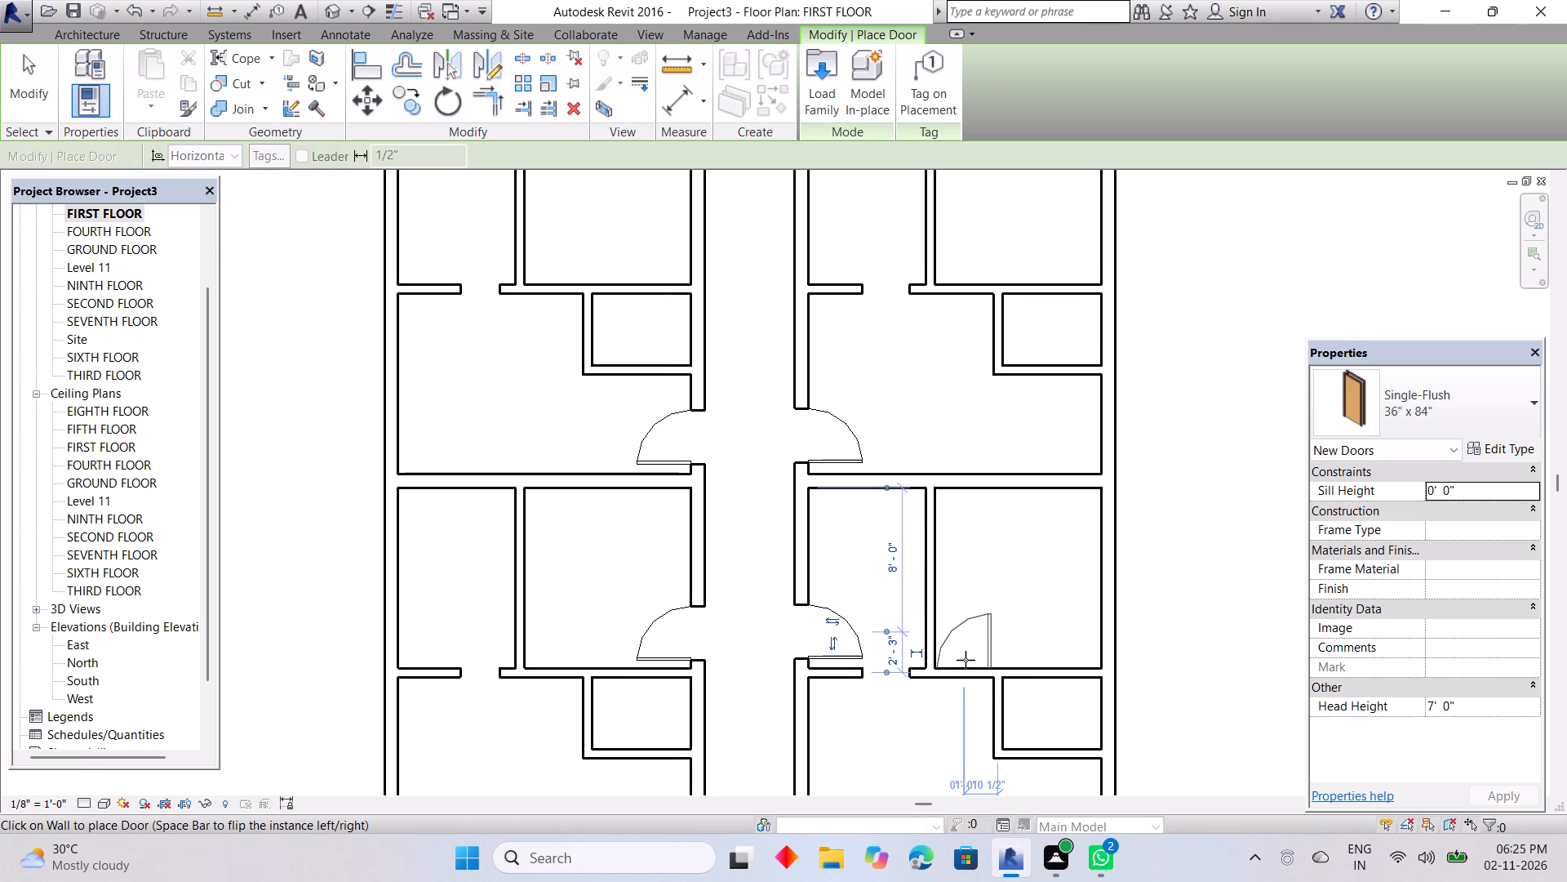
pyautogui.click(966, 660)
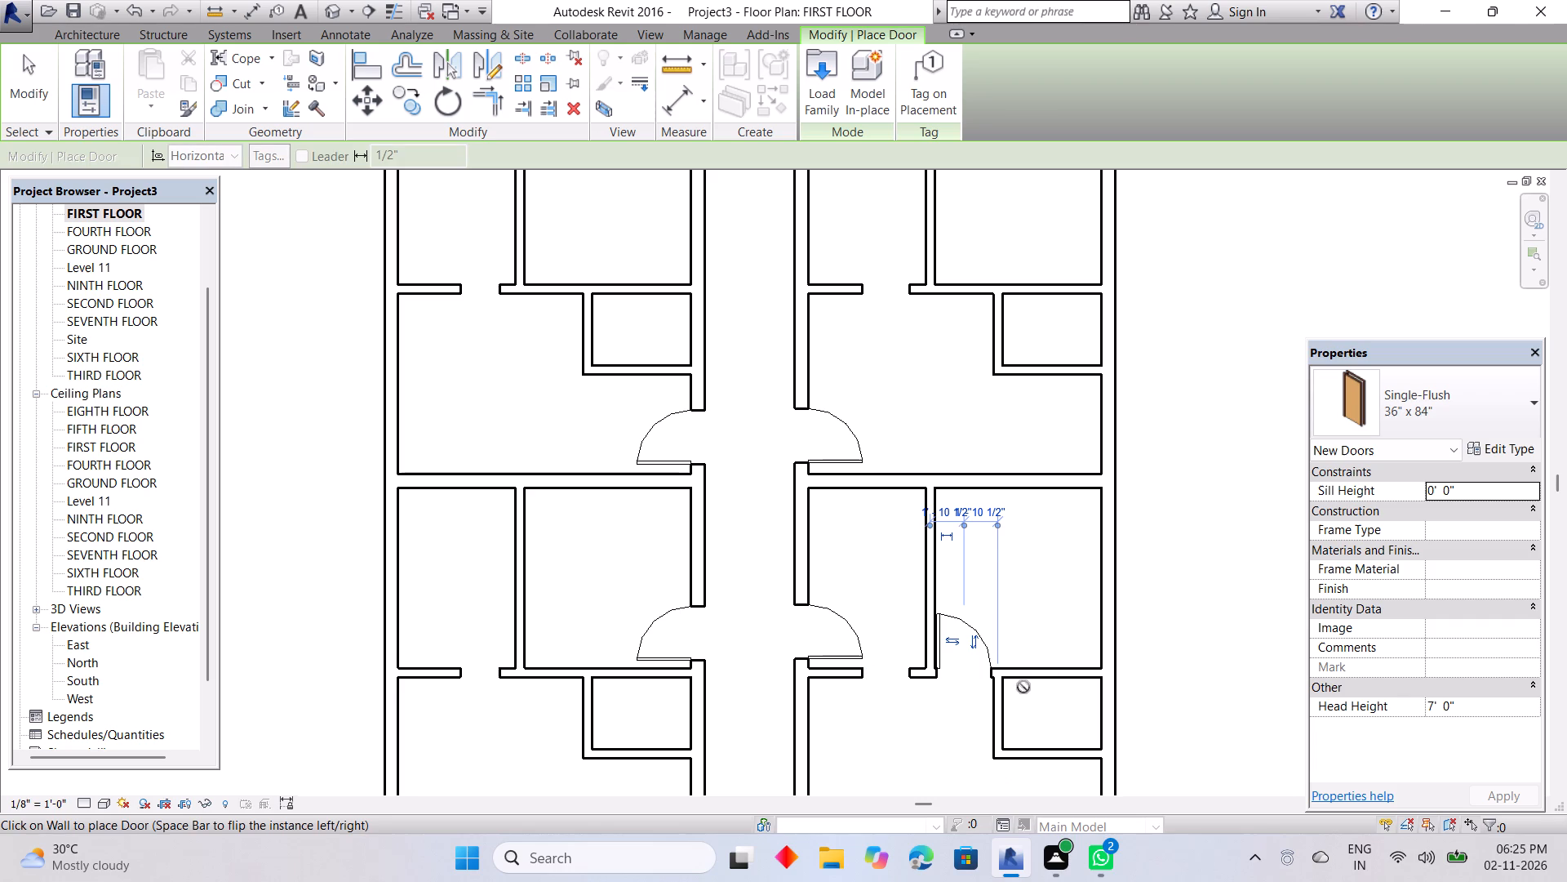
pyautogui.press('space')
pyautogui.click(1031, 683)
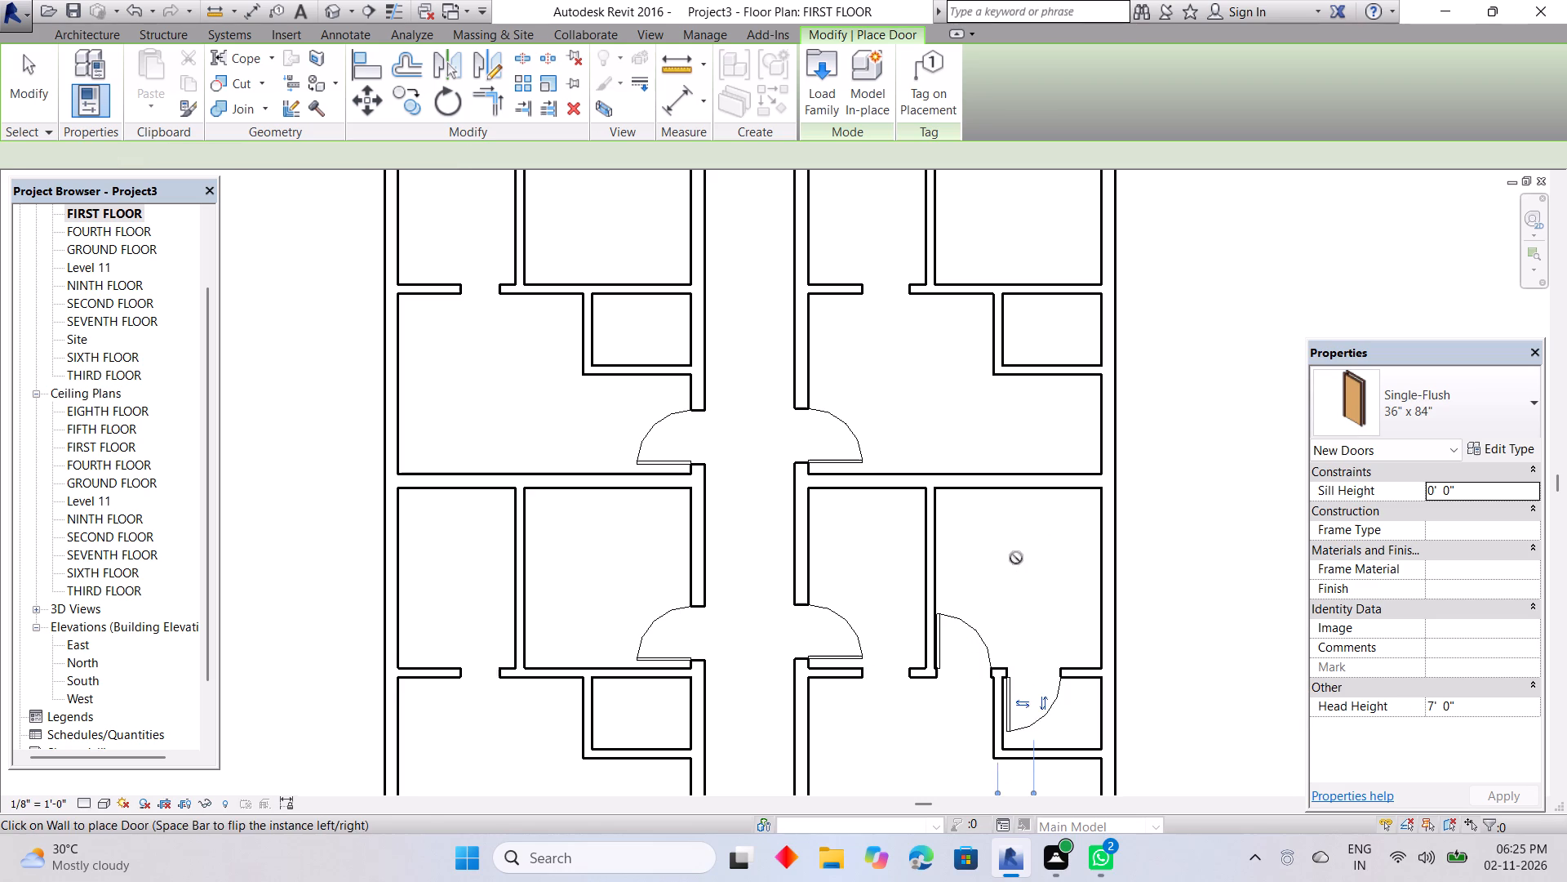
# Place a Single-Flush door into the small enclosed room of each of the upper three right-hand units.
pyautogui.moveTo(1016, 558); pyautogui.dragTo(1016, 768, button='middle')
pyautogui.click(1037, 512)
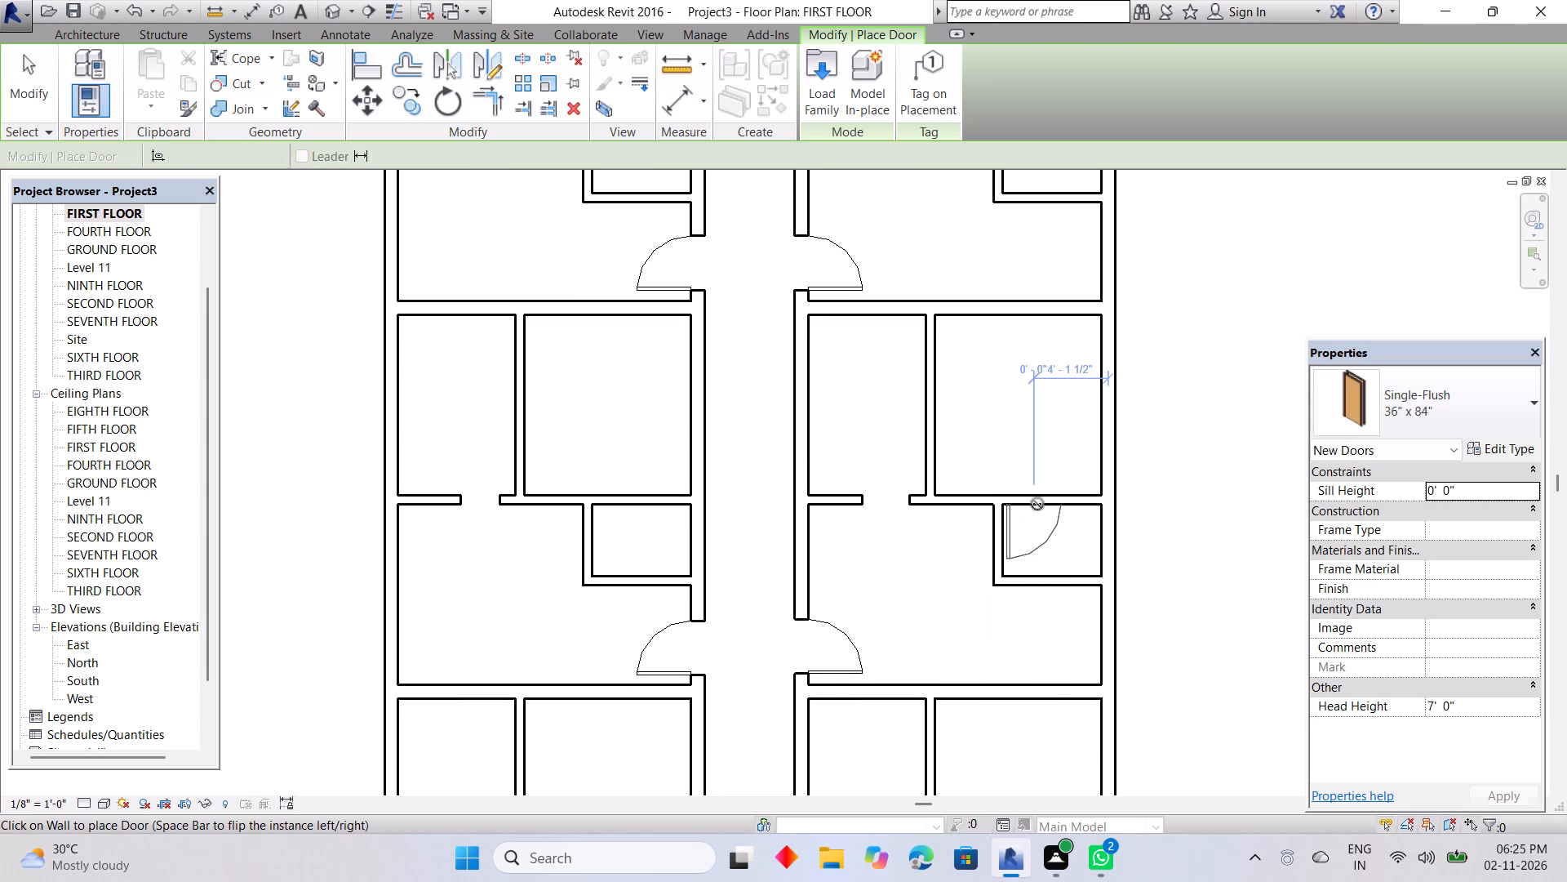
pyautogui.moveTo(1041, 430); pyautogui.dragTo(1062, 795, button='middle')
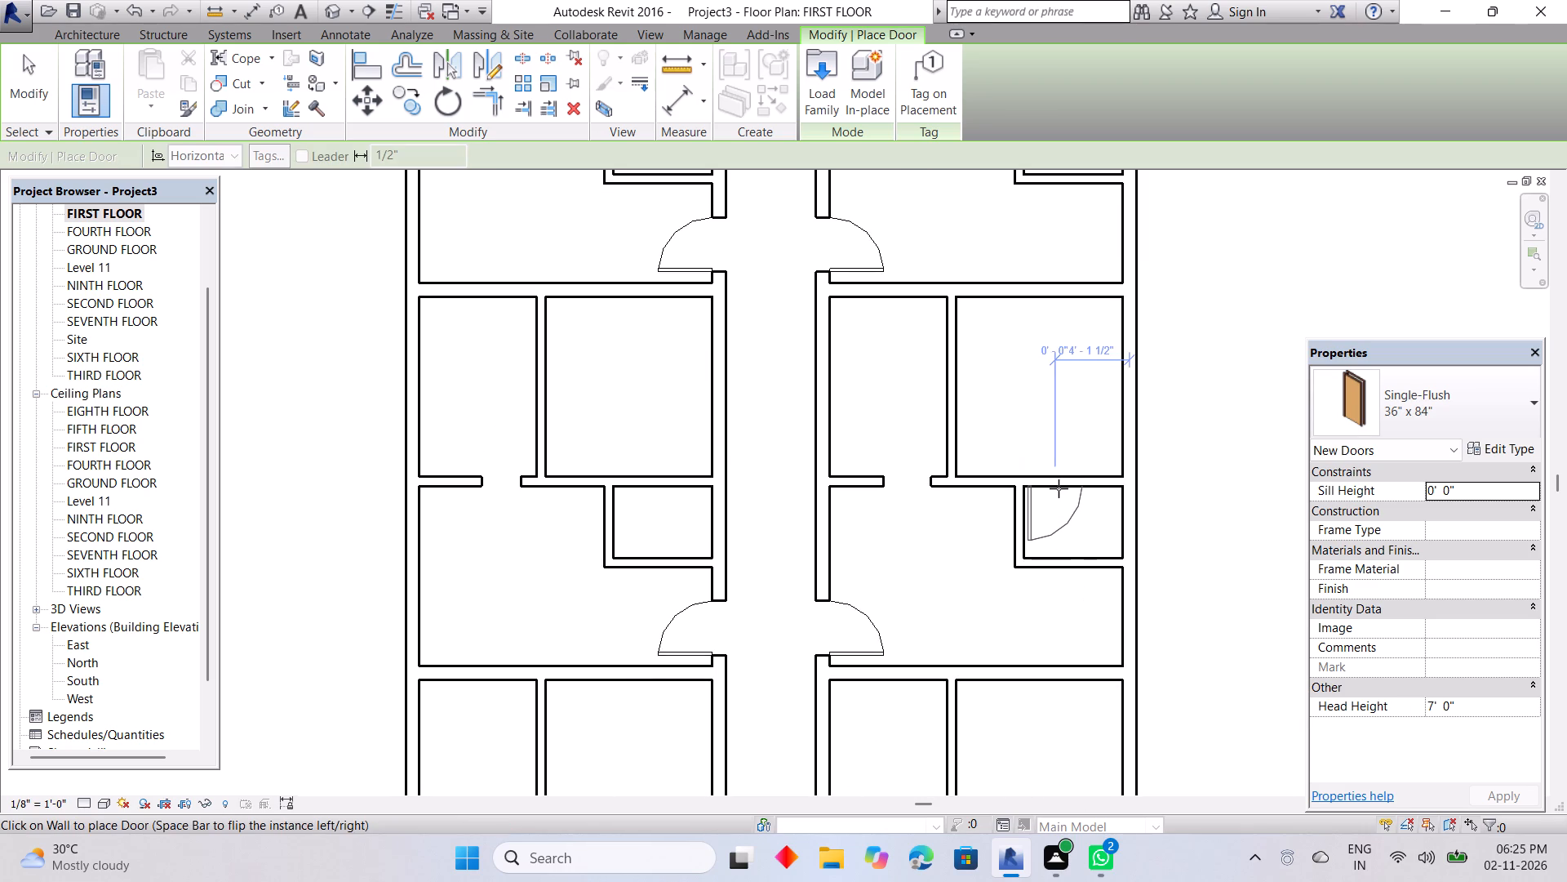
pyautogui.click(1059, 488)
pyautogui.moveTo(1061, 393); pyautogui.dragTo(1043, 769, button='middle')
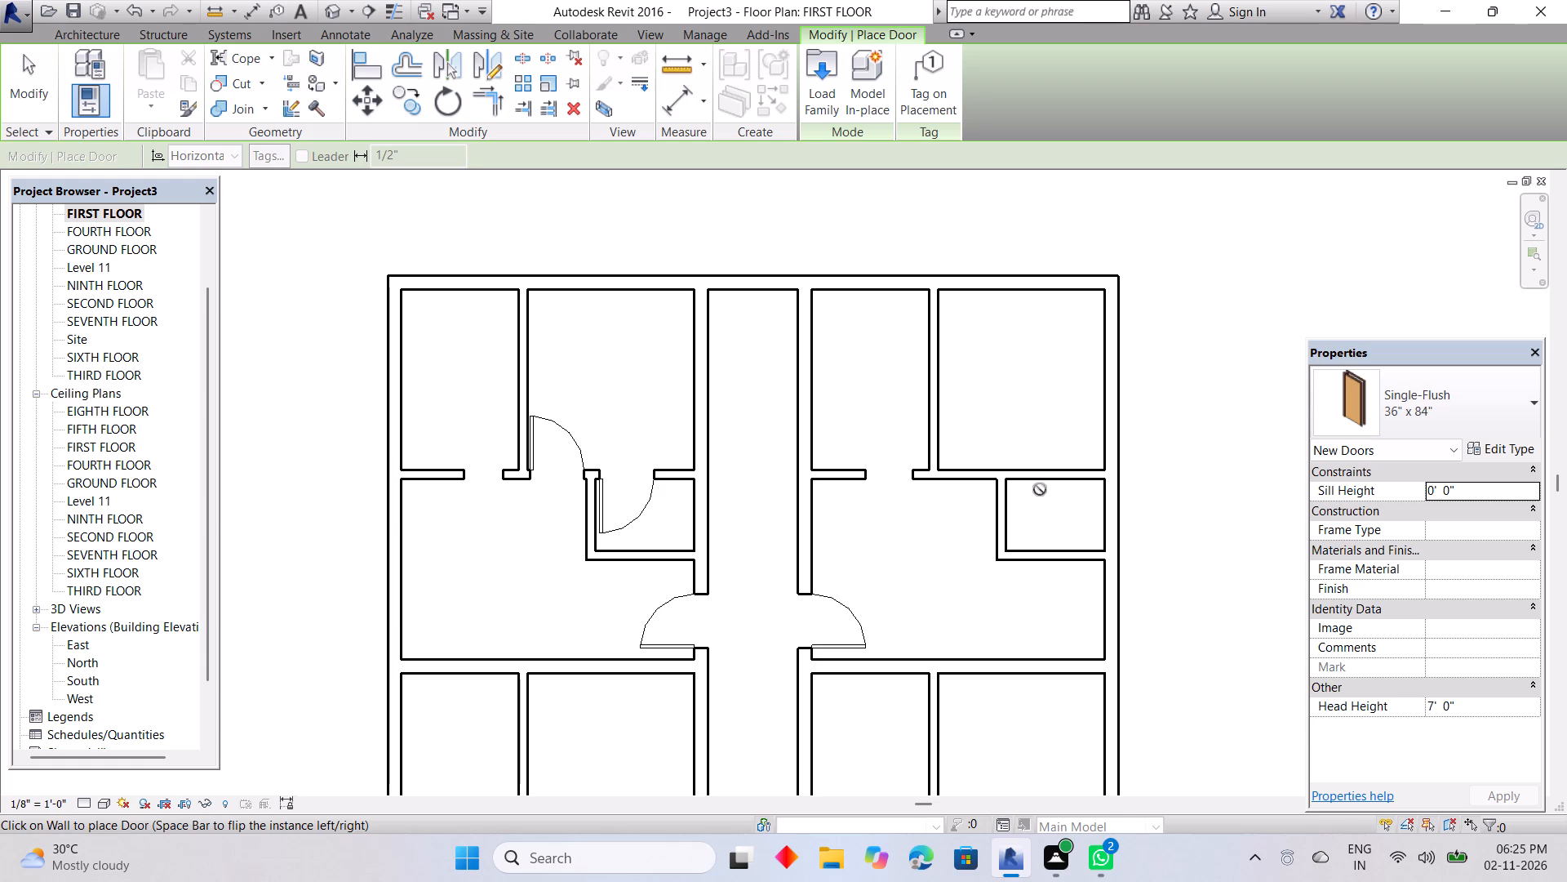
pyautogui.click(1040, 483)
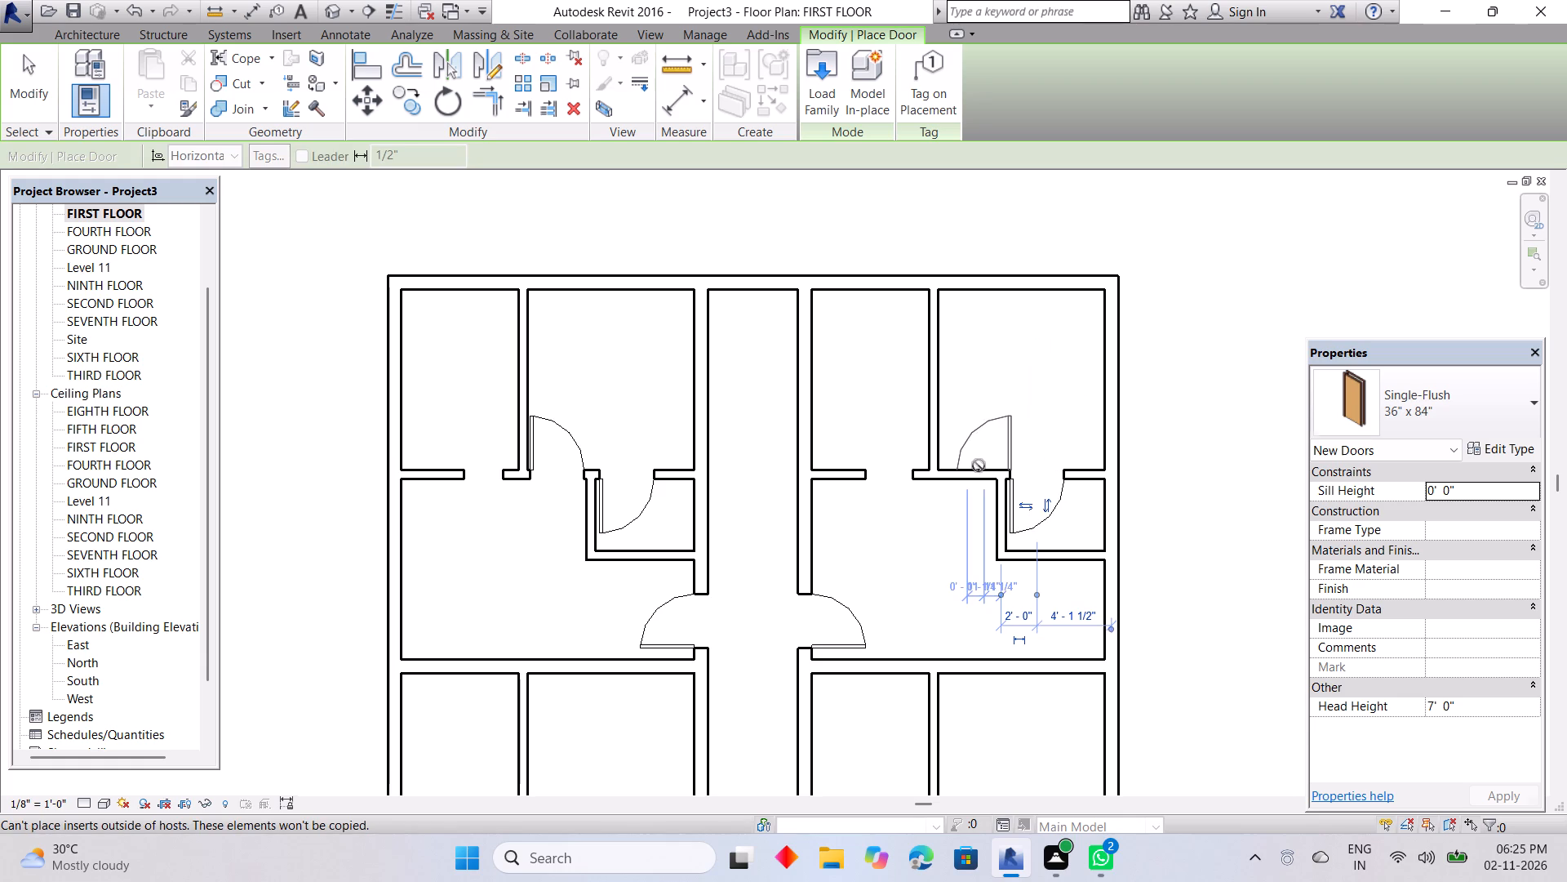
# Place a Single-Flush door into the larger upper room of each of the top three right-hand units, hinged beside the dividing wall.
pyautogui.press('space')
pyautogui.click(970, 462)
pyautogui.moveTo(945, 595); pyautogui.dragTo(997, 386, button='middle')
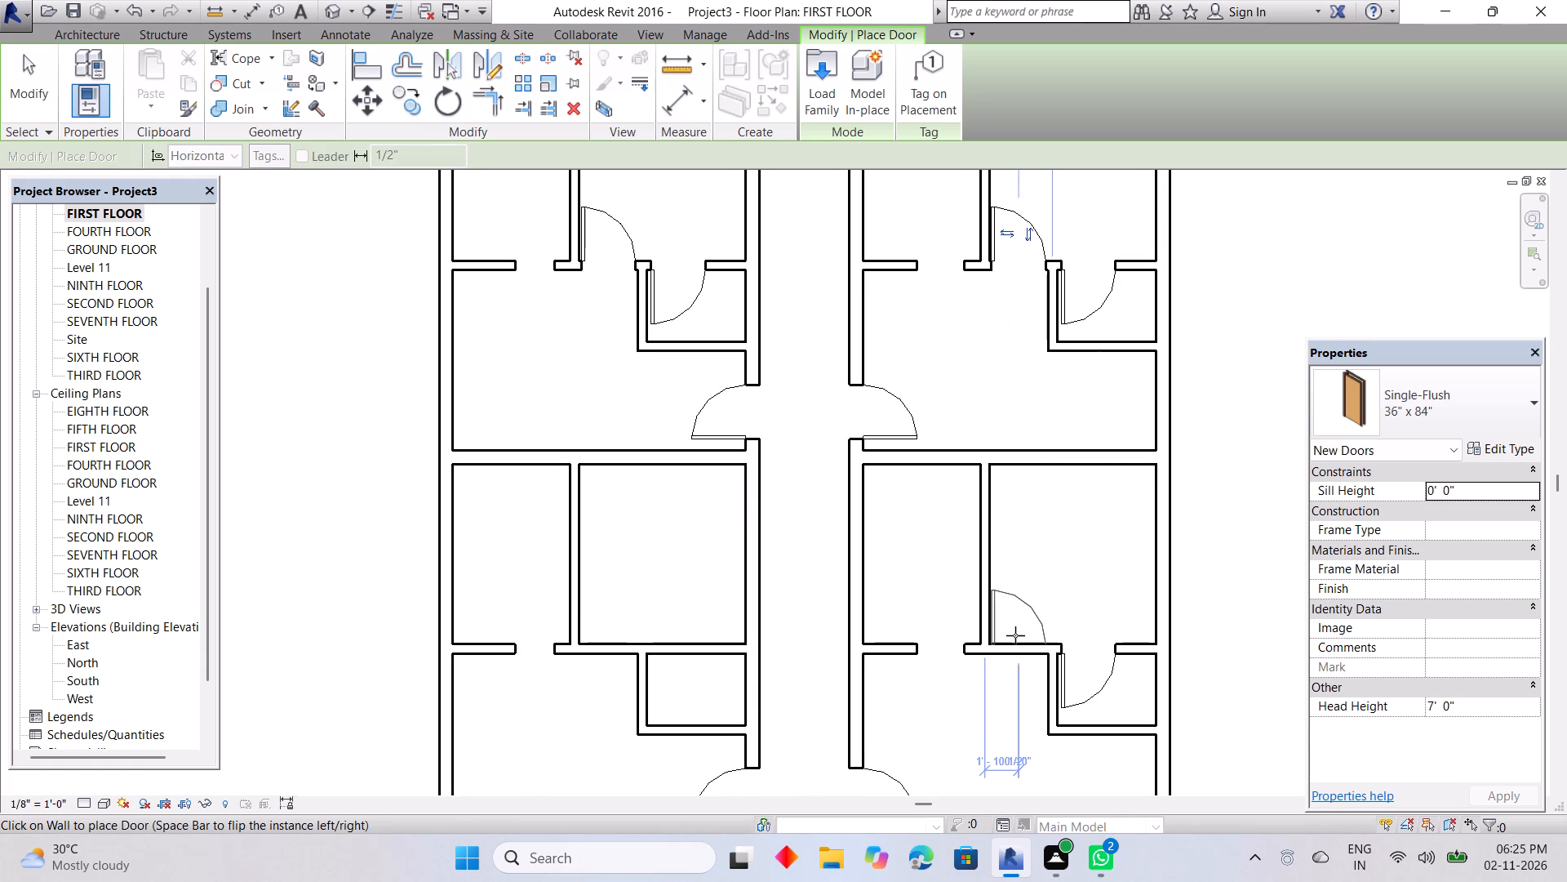
pyautogui.click(1015, 636)
pyautogui.moveTo(970, 747); pyautogui.dragTo(1032, 387, button='middle')
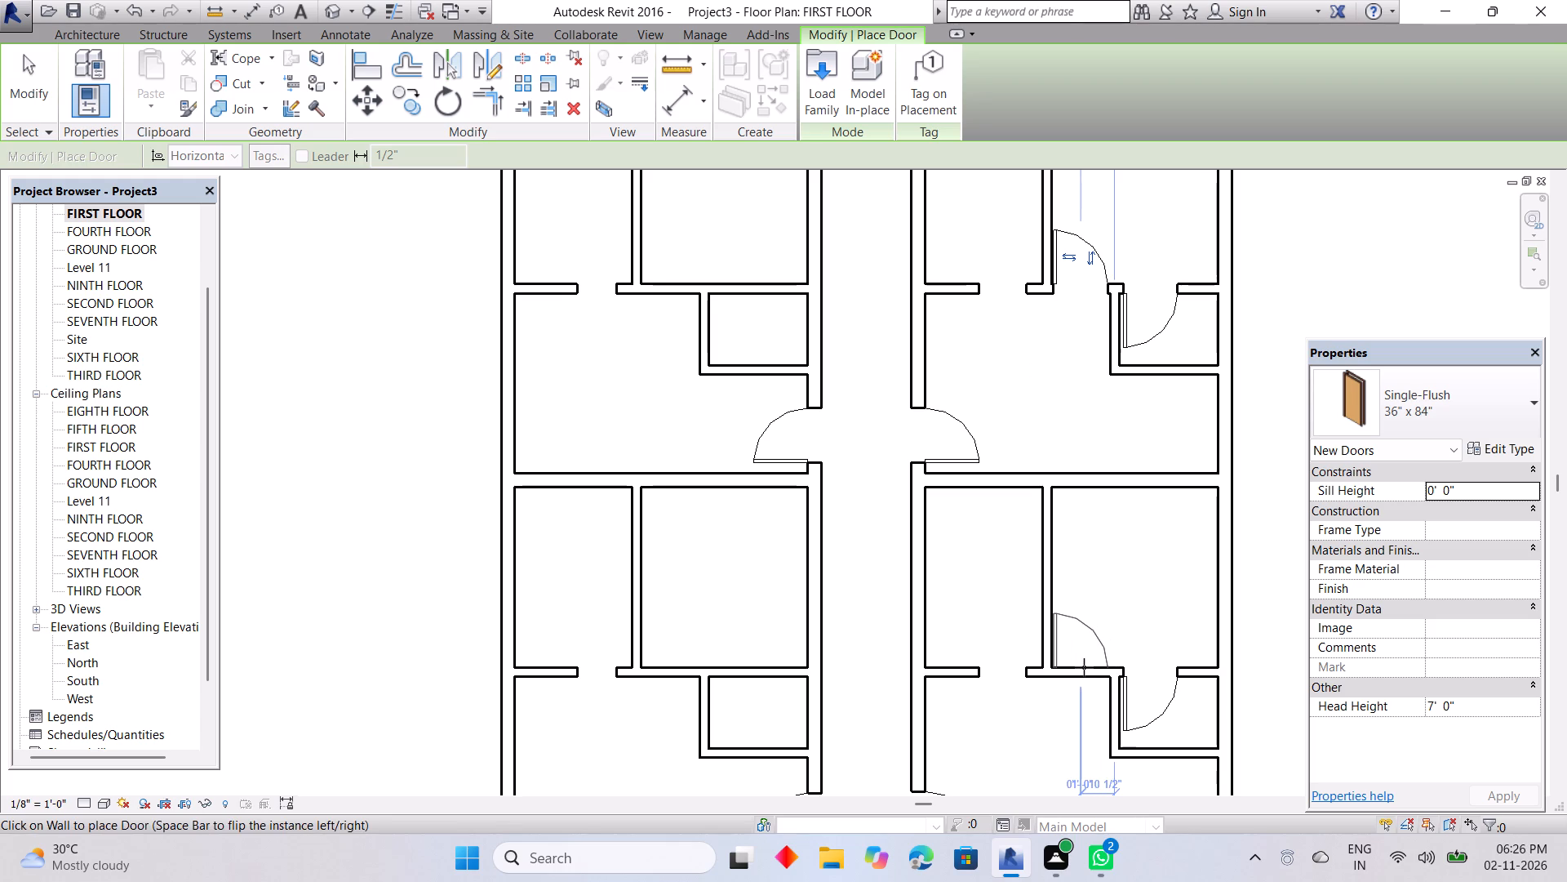
pyautogui.click(1084, 667)
# Place Single-Flush doors into the larger upper room and the small enclosed room of the bottom-left unit.
pyautogui.moveTo(1066, 728); pyautogui.dragTo(1090, 362, button='middle')
pyautogui.moveTo(1108, 743); pyautogui.dragTo(1095, 674, button='middle')
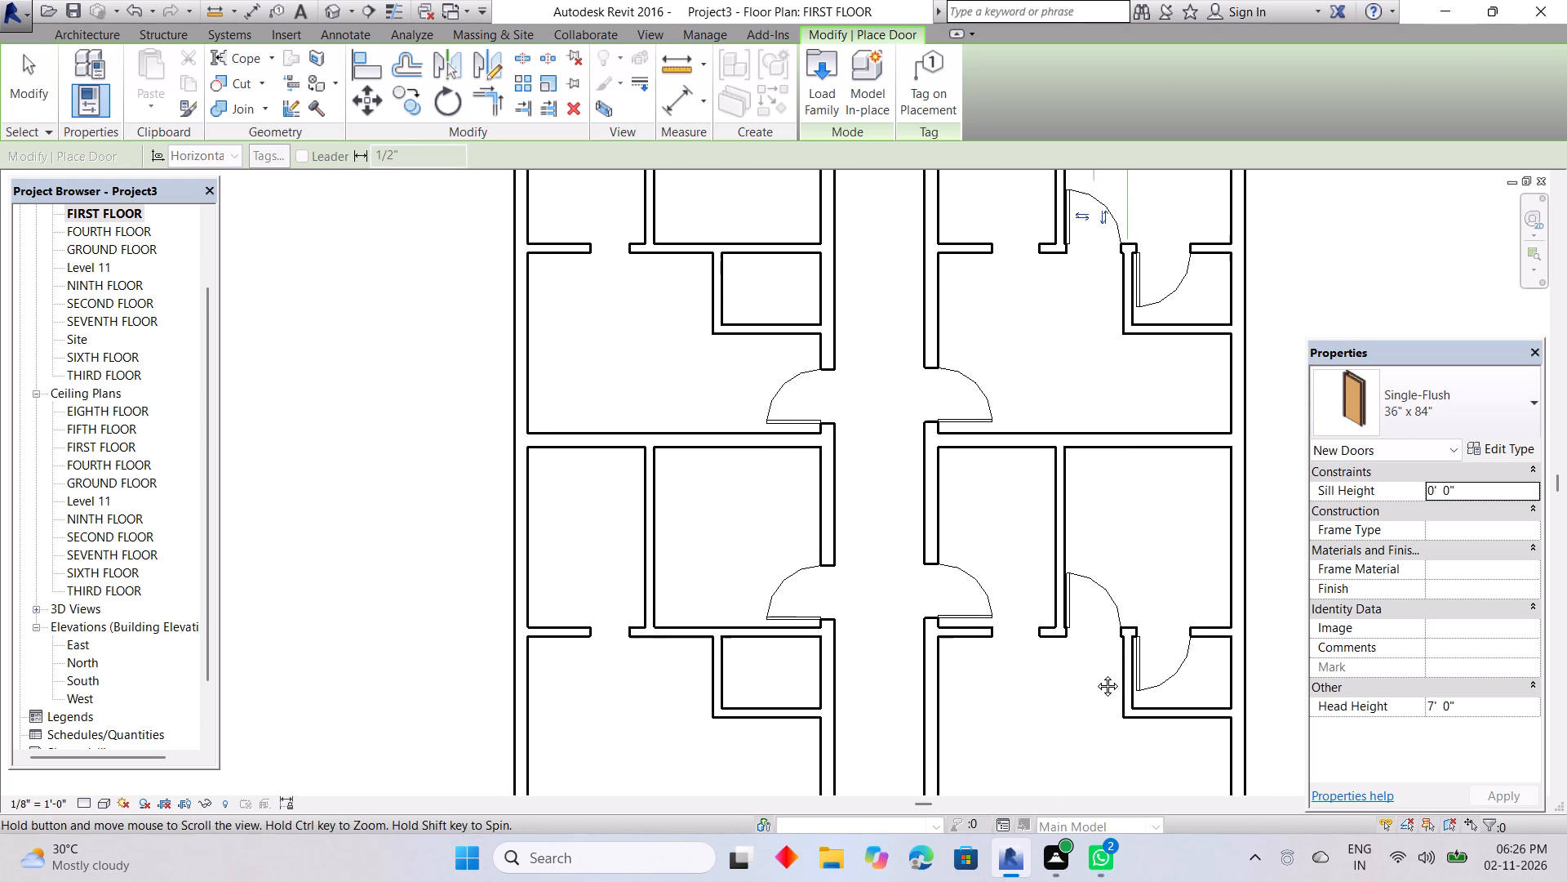
pyautogui.moveTo(1095, 674); pyautogui.dragTo(1087, 656, button='middle')
pyautogui.moveTo(740, 606); pyautogui.dragTo(878, 700, button='middle')
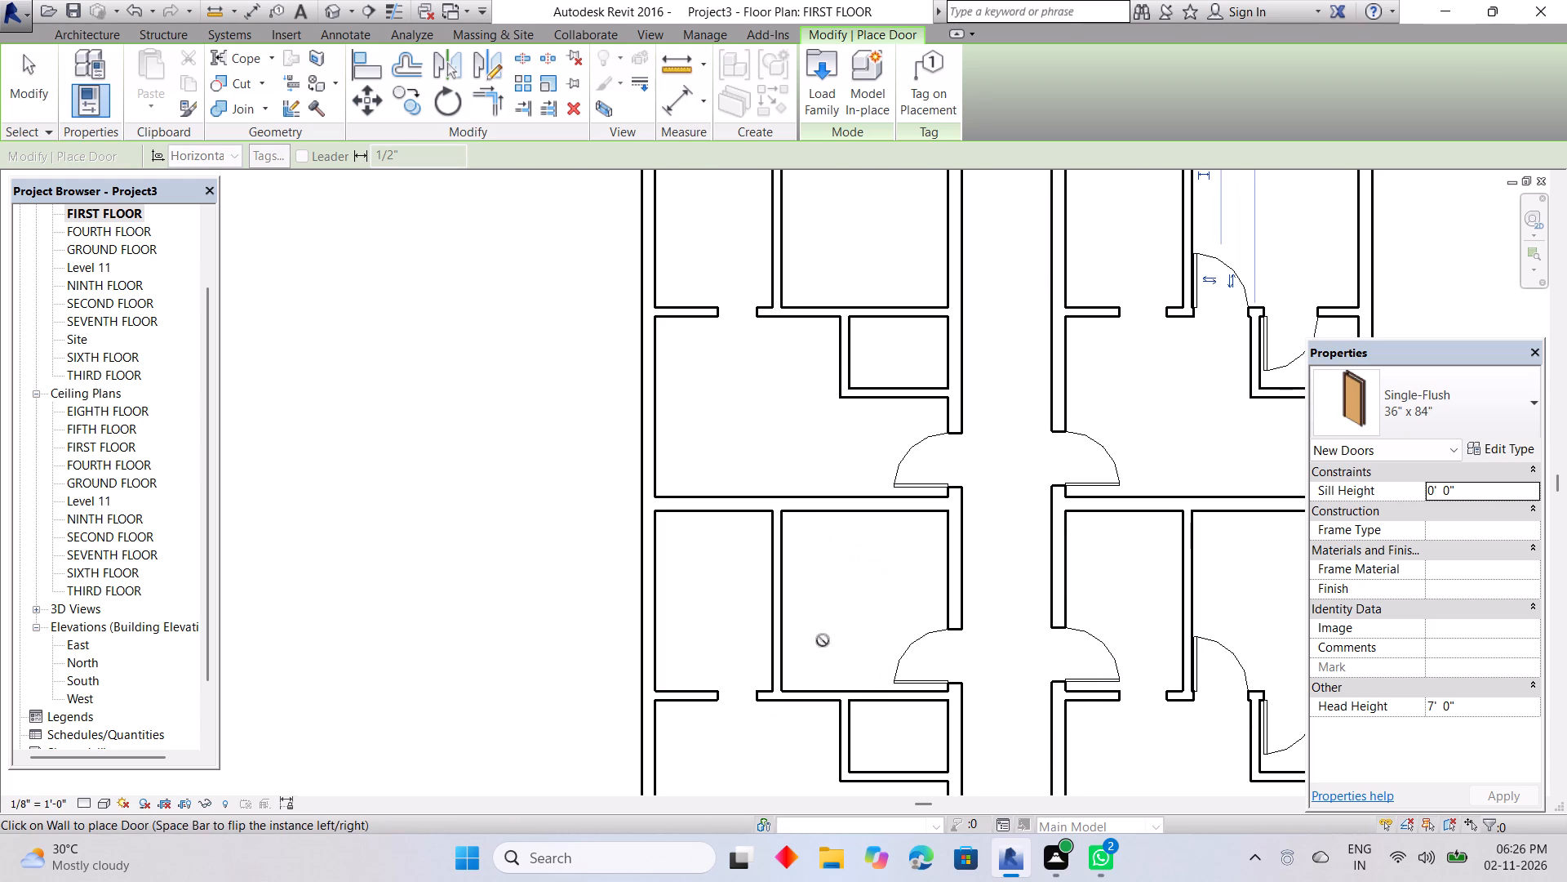
pyautogui.click(814, 683)
pyautogui.press('space')
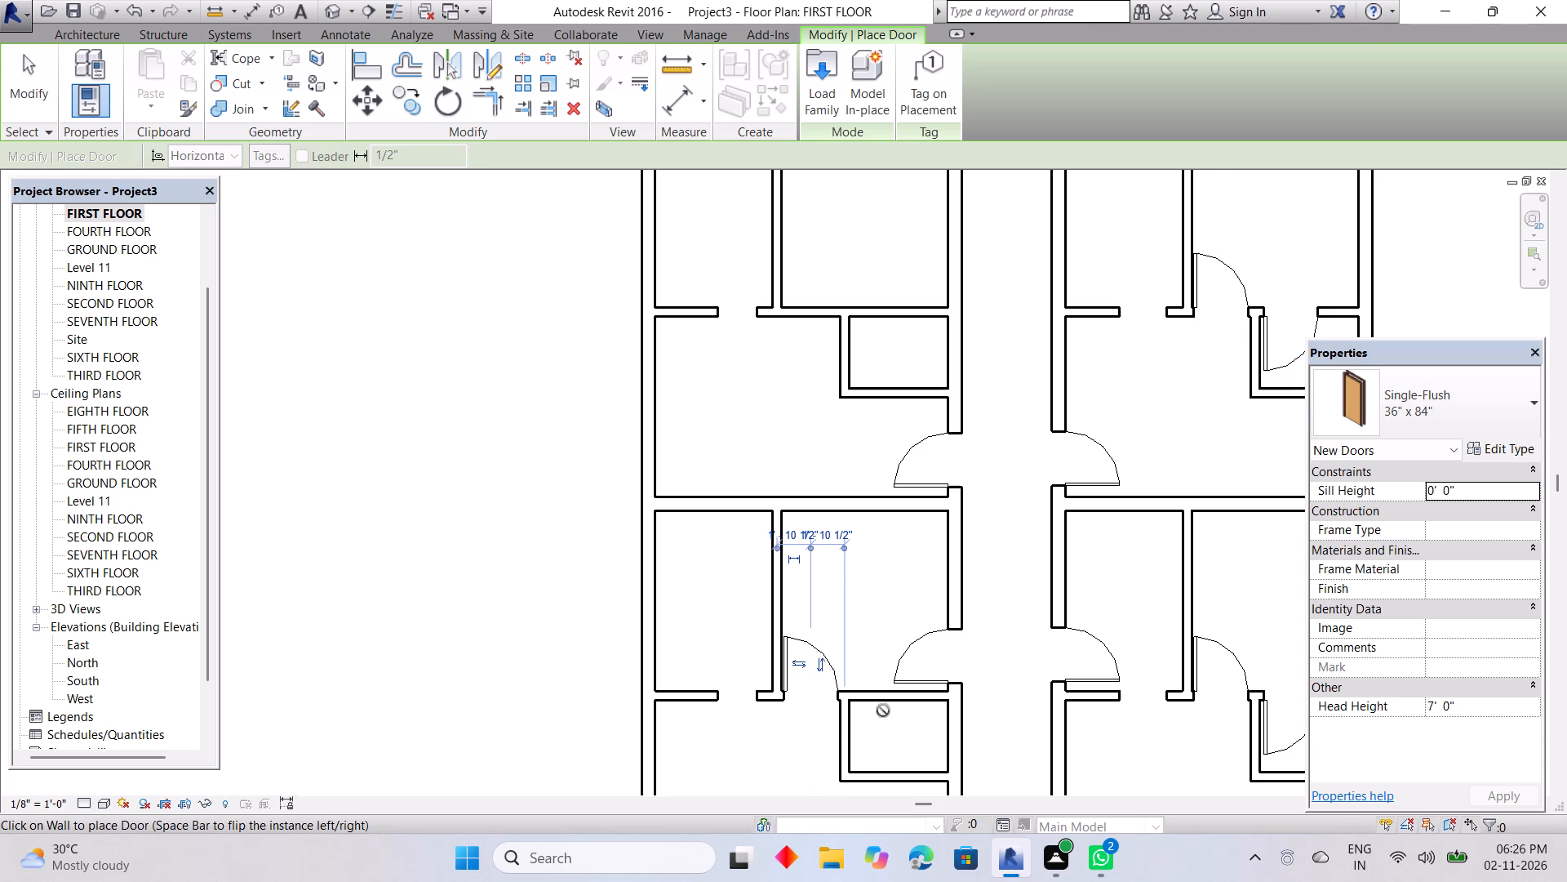
pyautogui.click(878, 705)
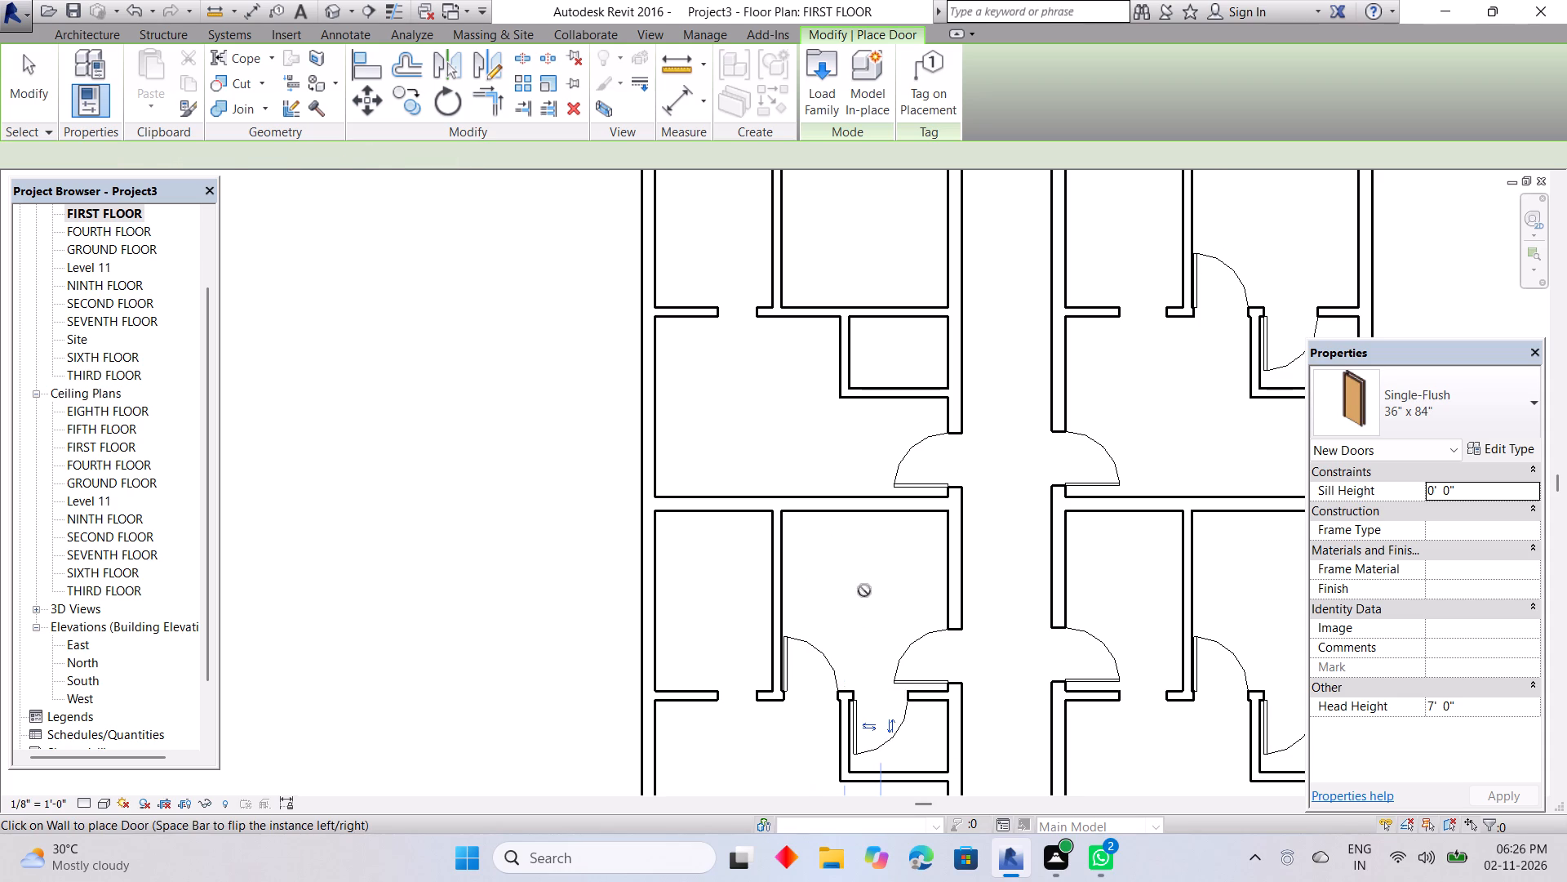
# Place matching Single-Flush doors into the larger upper room and small enclosed room of the left-hand unit third from the top.
pyautogui.moveTo(864, 590); pyautogui.dragTo(943, 829, button='middle')
pyautogui.press('space')
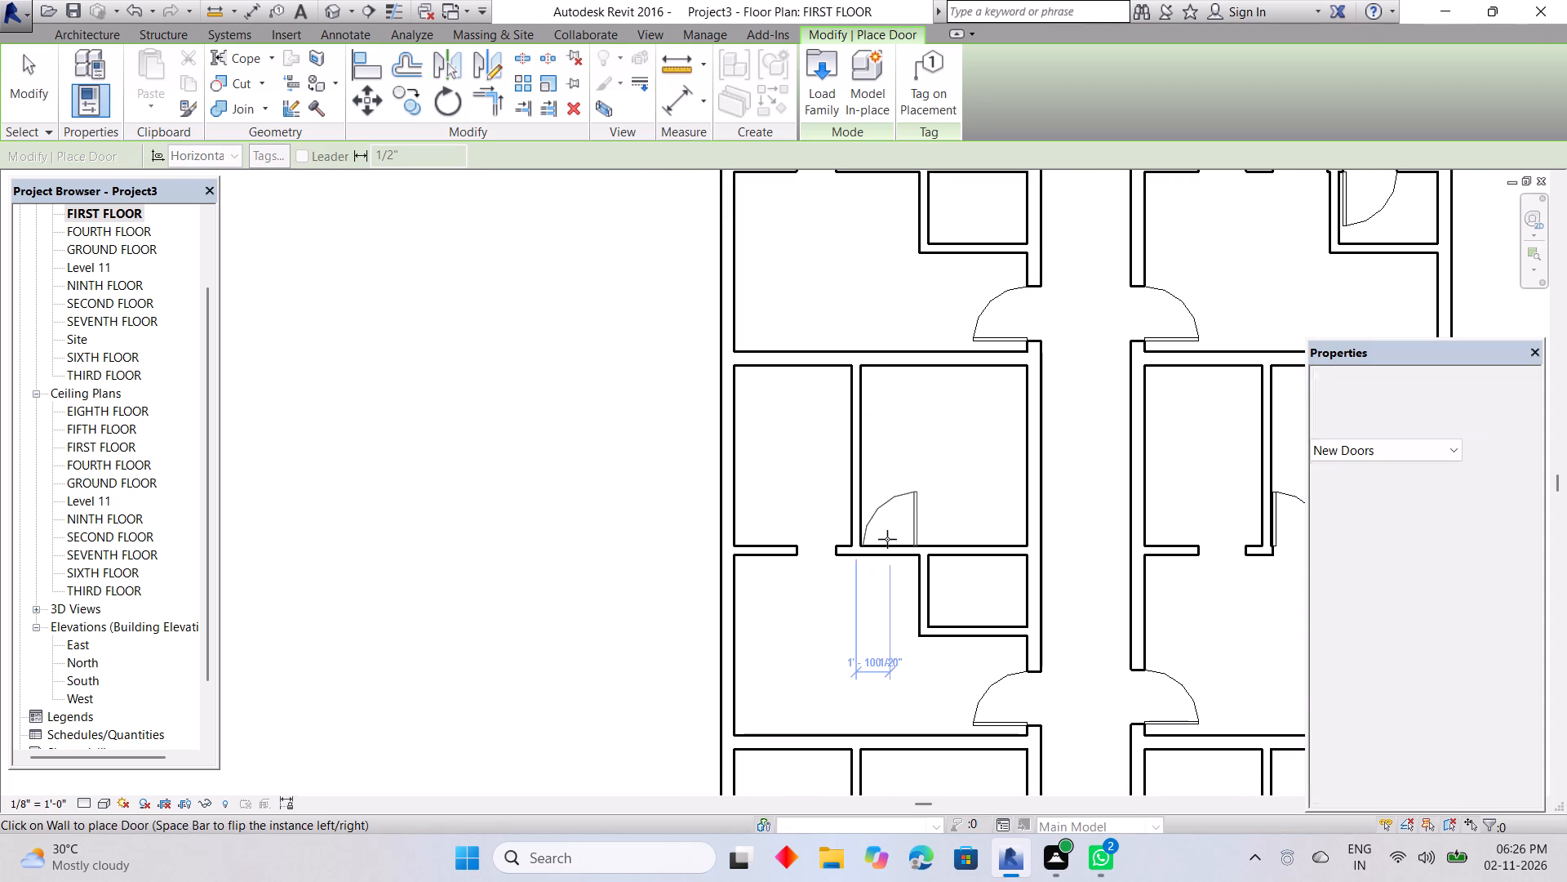
pyautogui.click(887, 539)
pyautogui.press('space')
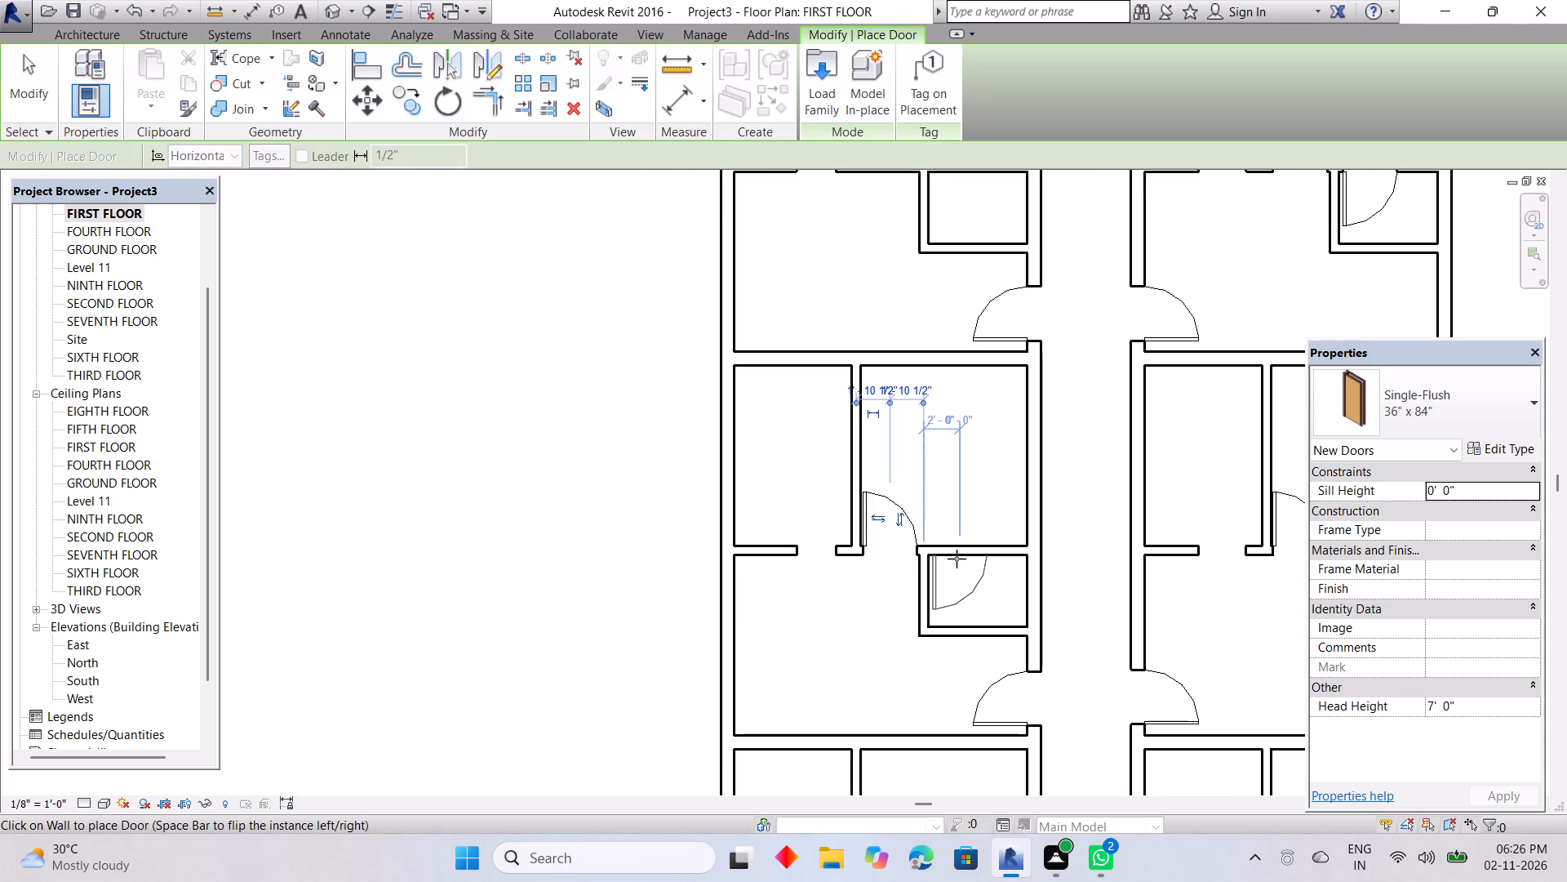
pyautogui.click(957, 559)
# Place matching Single-Flush doors into both rooms of the left-hand unit second from the top, and end door placement.
pyautogui.moveTo(950, 477); pyautogui.dragTo(966, 778, button='middle')
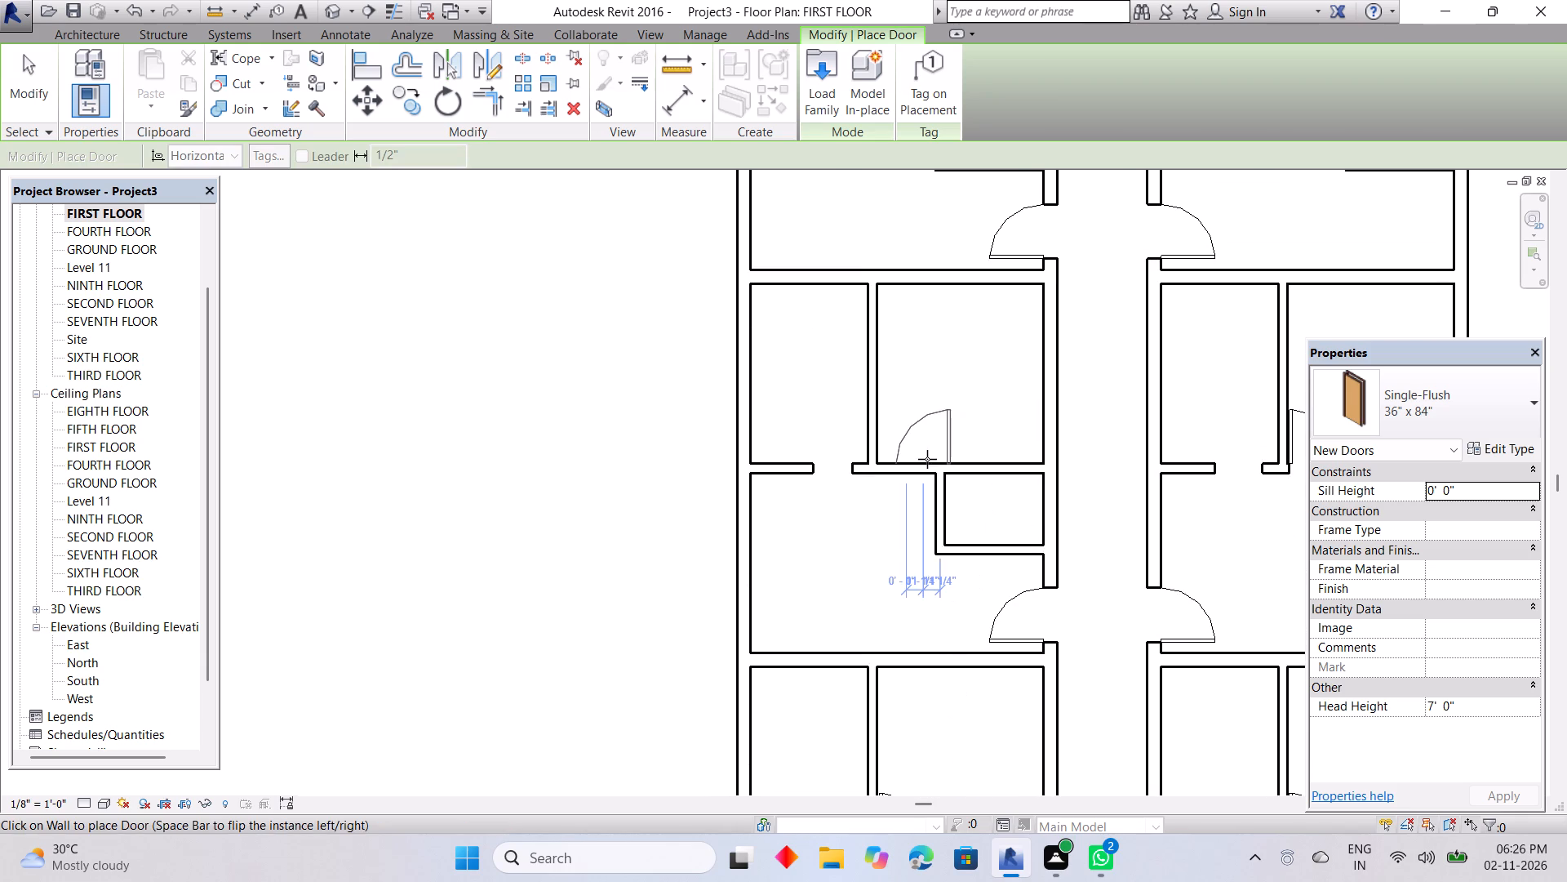
pyautogui.press('space')
pyautogui.click(904, 463)
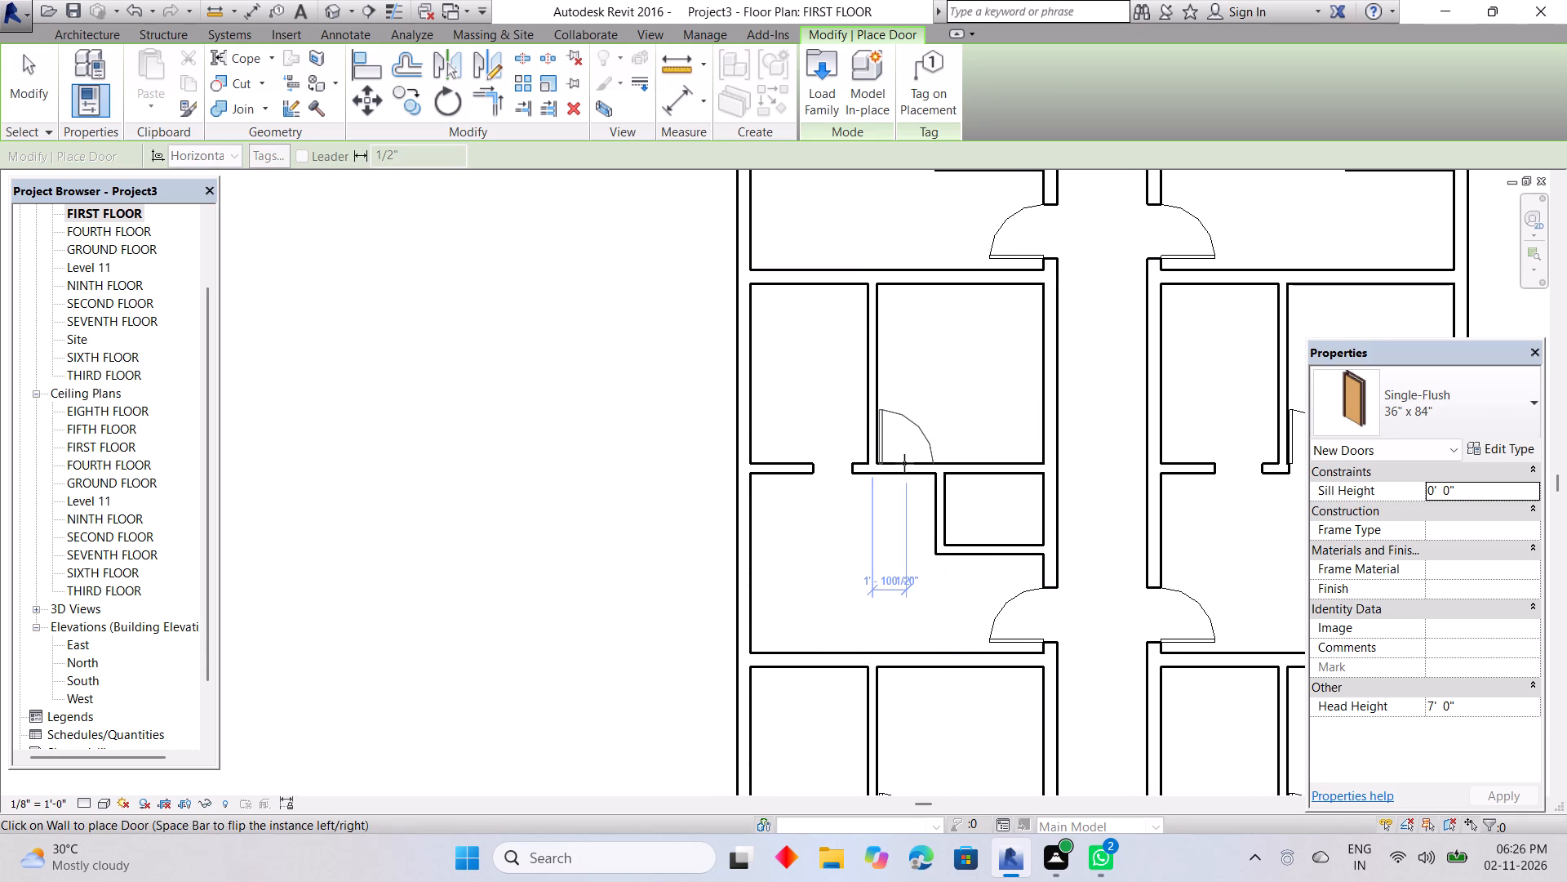
pyautogui.press('space')
pyautogui.click(972, 477)
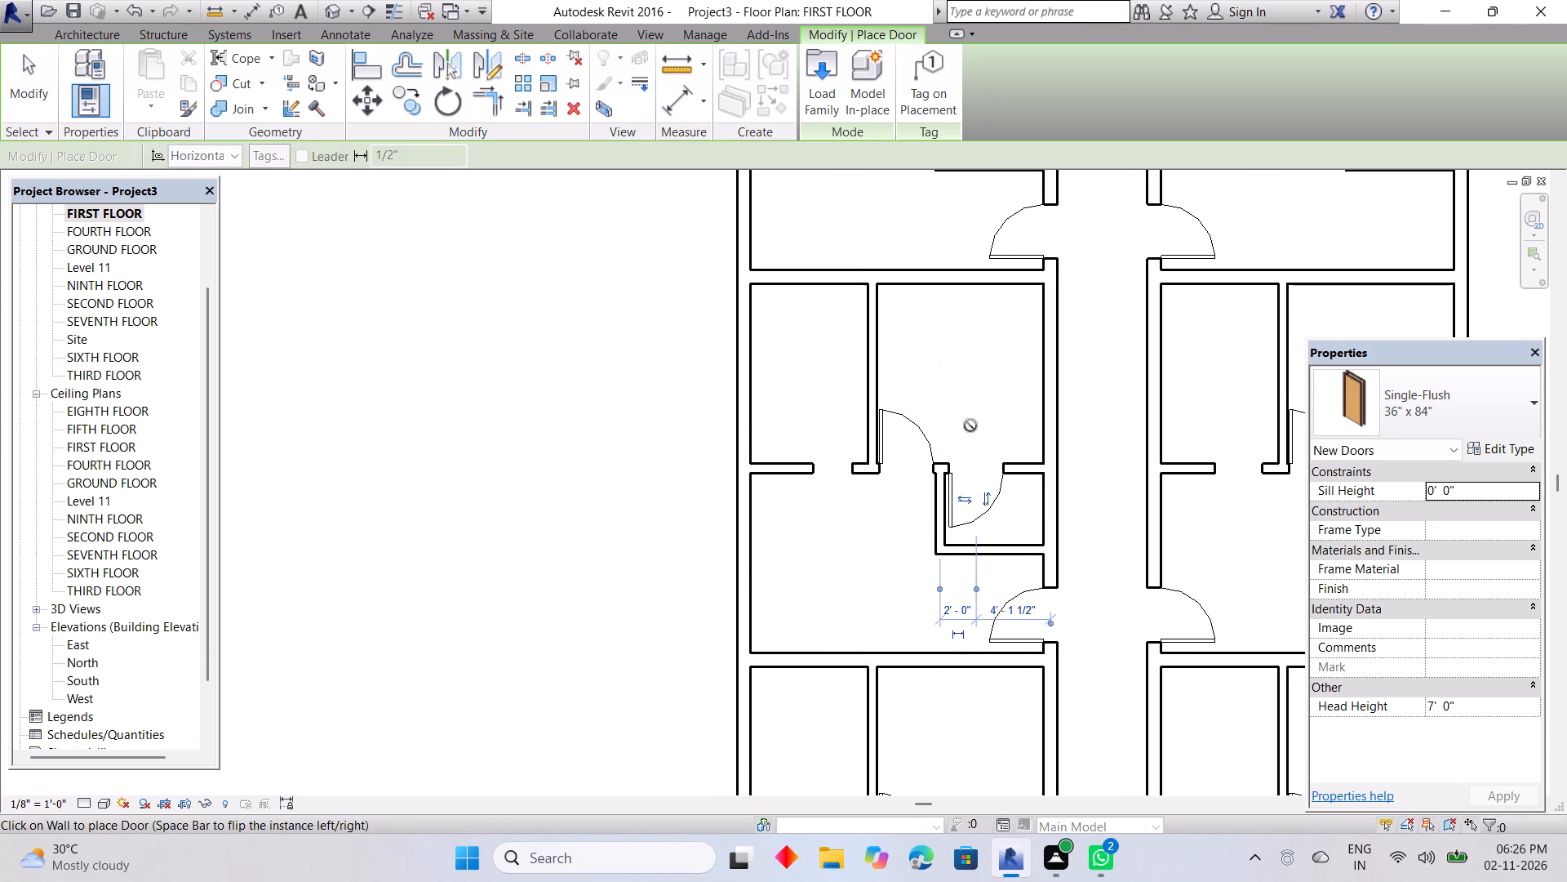
pyautogui.moveTo(970, 425); pyautogui.dragTo(962, 704, button='middle')
pyautogui.scroll(-7, 981, 631)
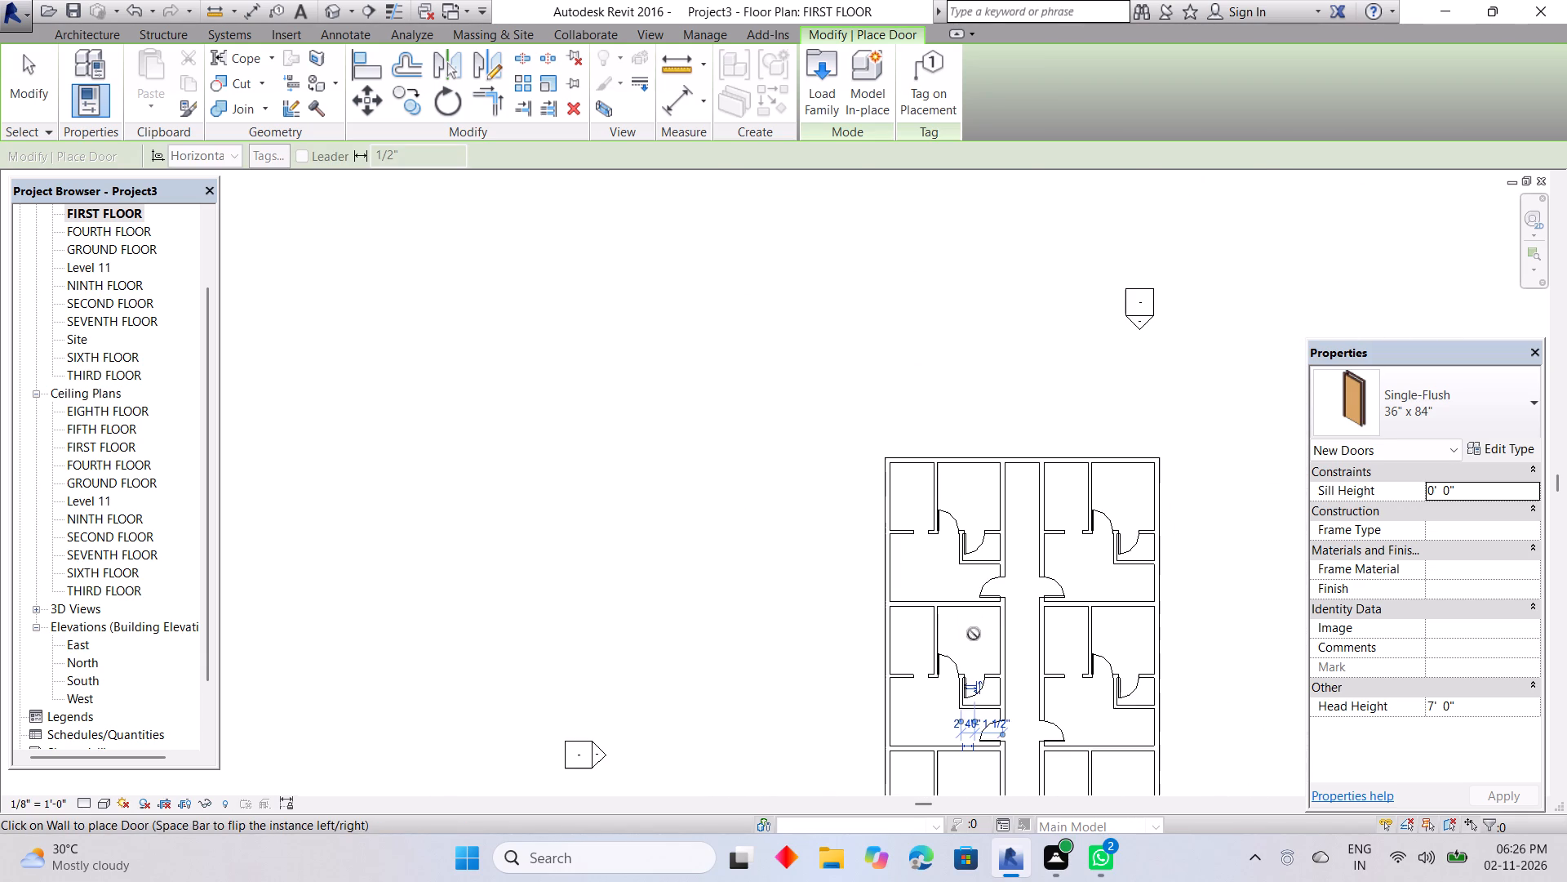
pyautogui.moveTo(974, 632); pyautogui.dragTo(997, 478, button='middle')
pyautogui.scroll(-4, 1012, 482)
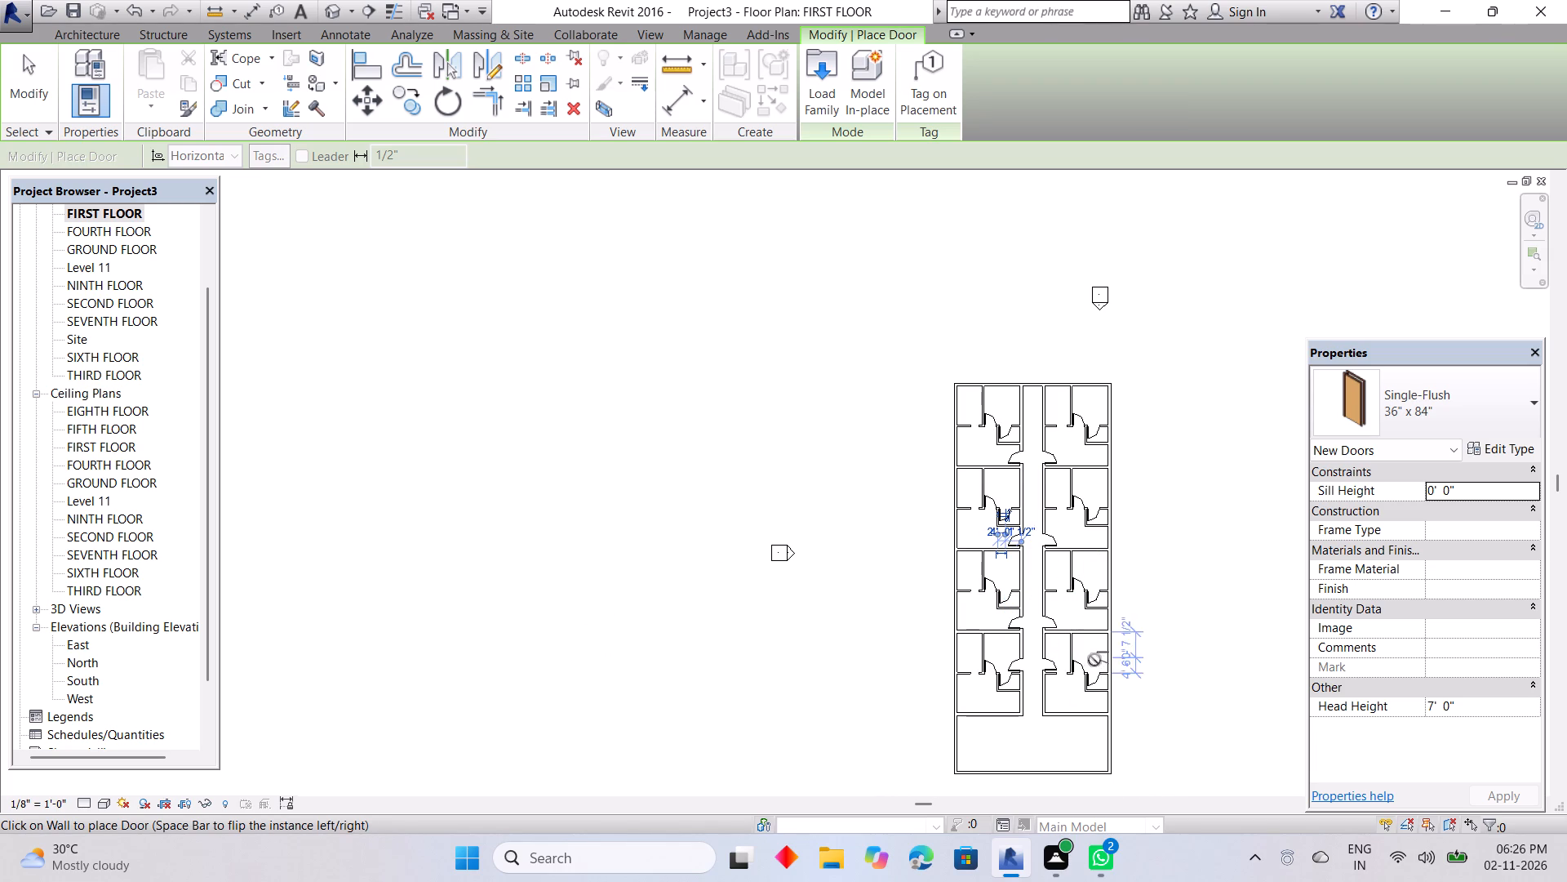
pyautogui.press('Escape')
pyautogui.press('Escape')
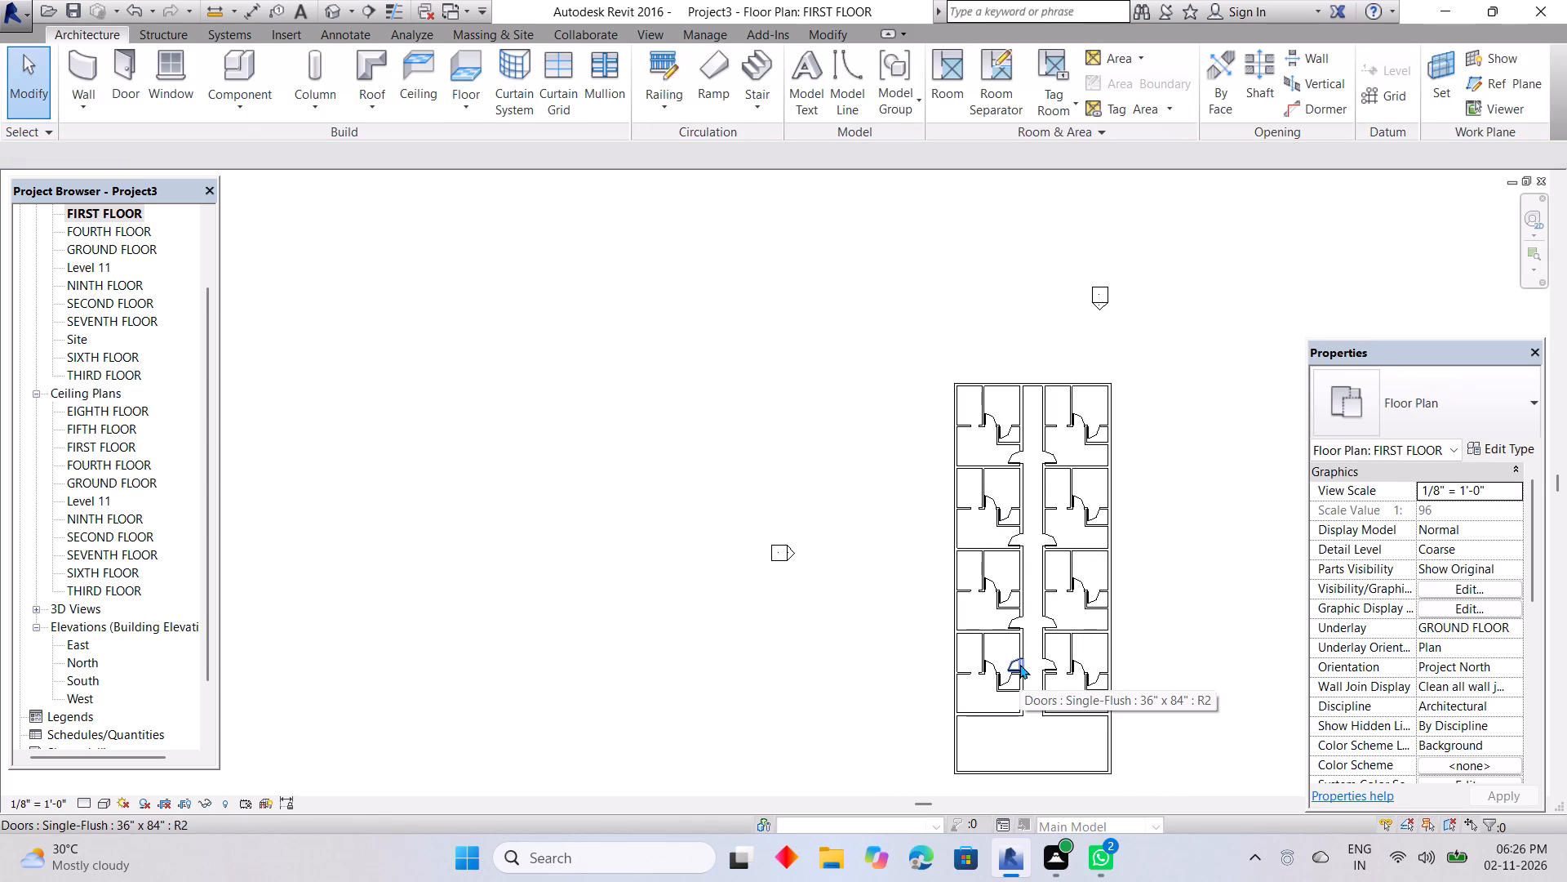
# Delete the two facing corridor doors of the bottom pair of units.
pyautogui.click(1019, 664)
pyautogui.press('Delete')
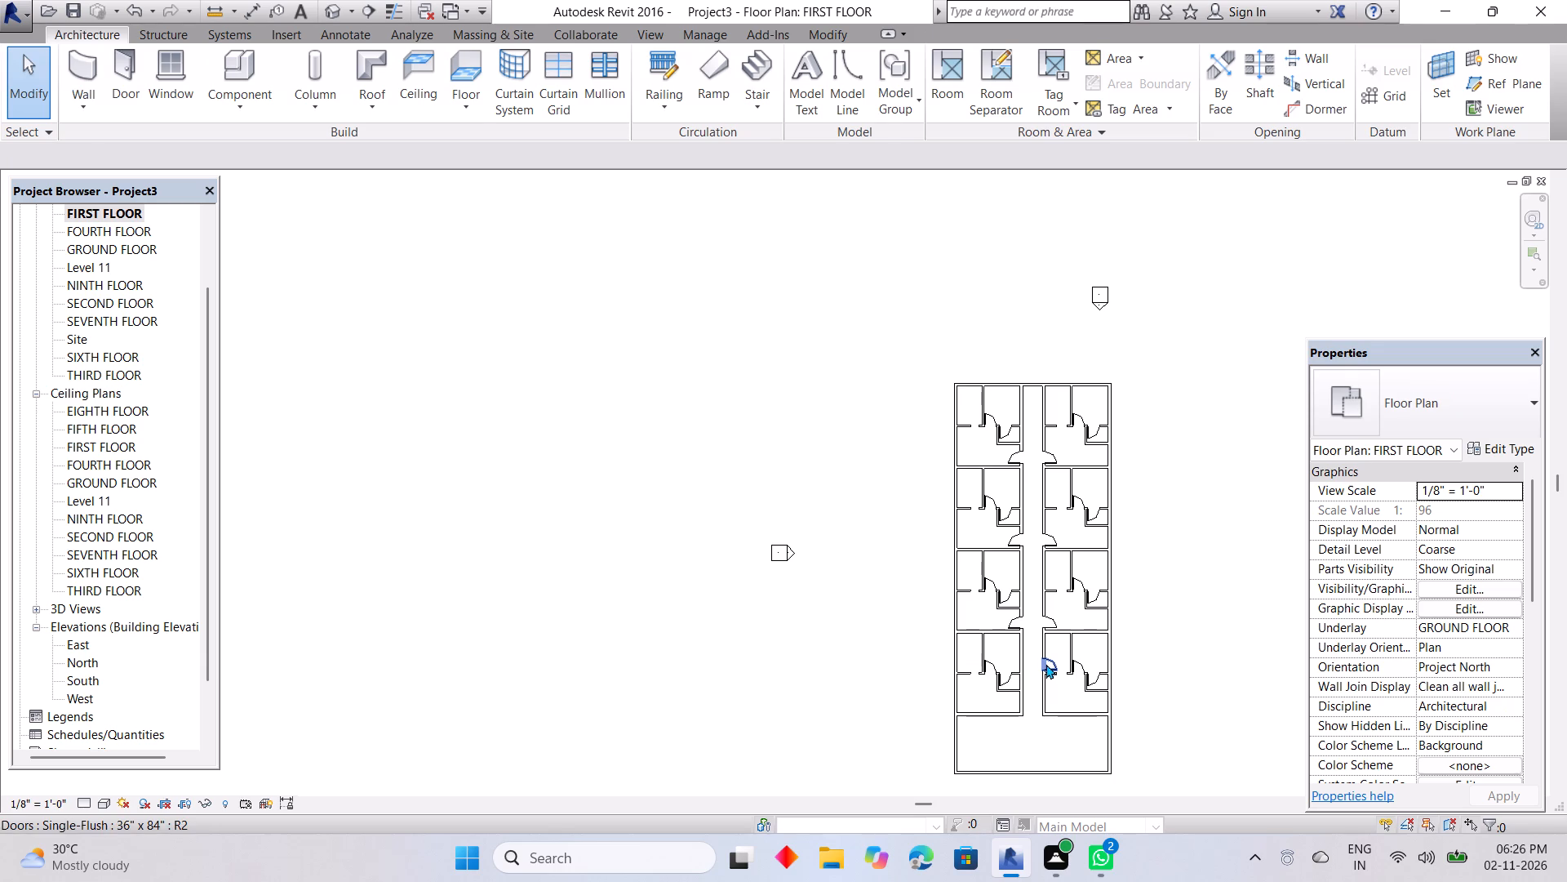
pyautogui.click(1045, 663)
pyautogui.press('Delete')
# Place a 36" x 84" Single-Flush door in the bottom-left unit's corridor wall below the small enclosed room, with its swing matching the units above.
pyautogui.scroll(5, 1006, 714)
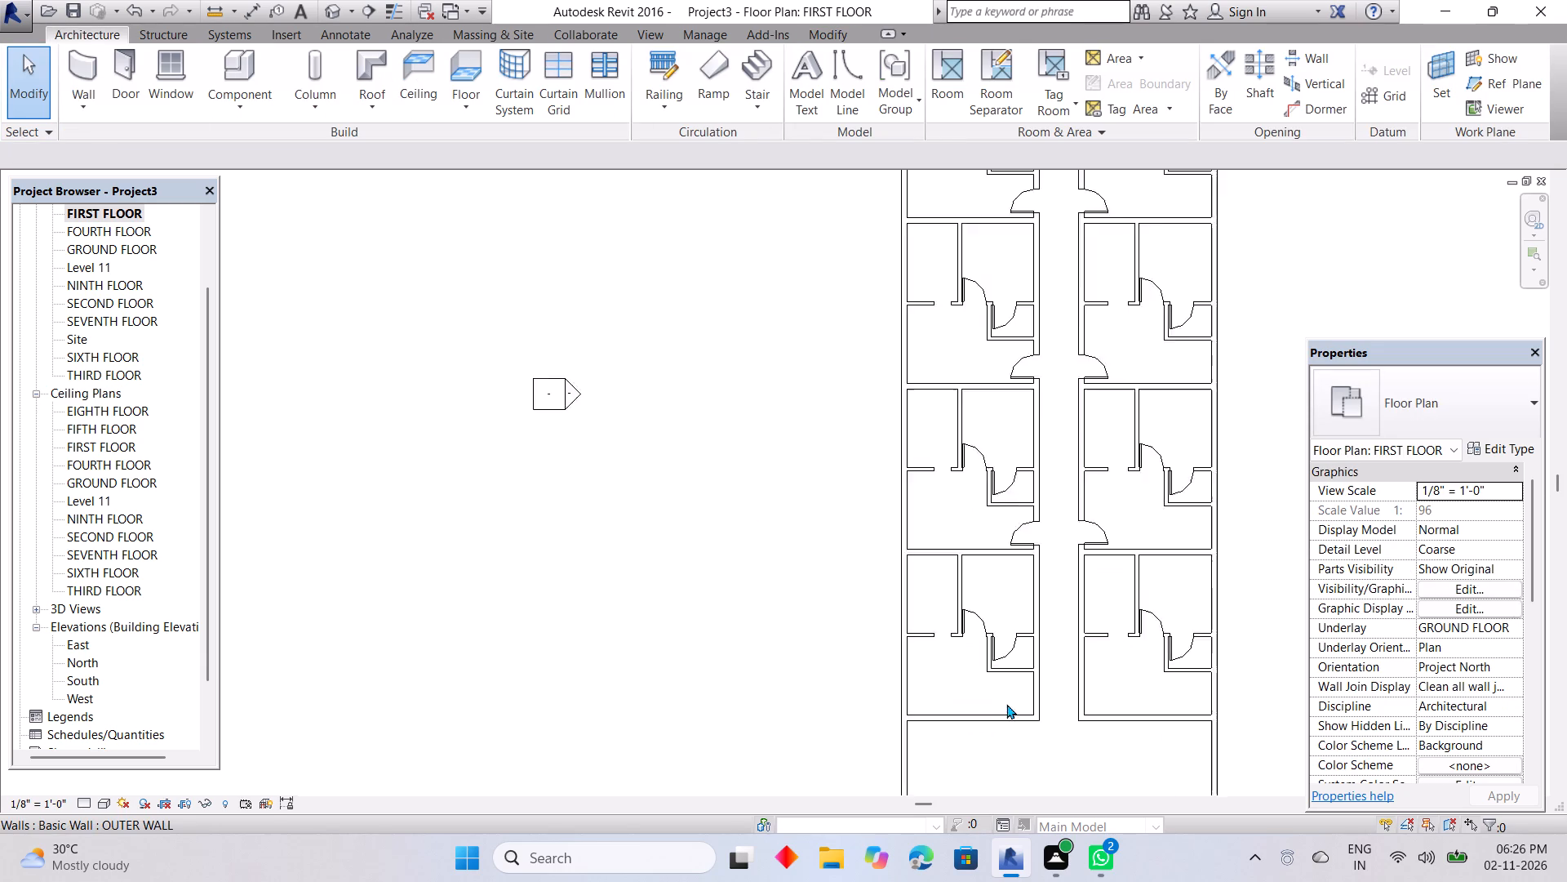
pyautogui.scroll(1, 1006, 704)
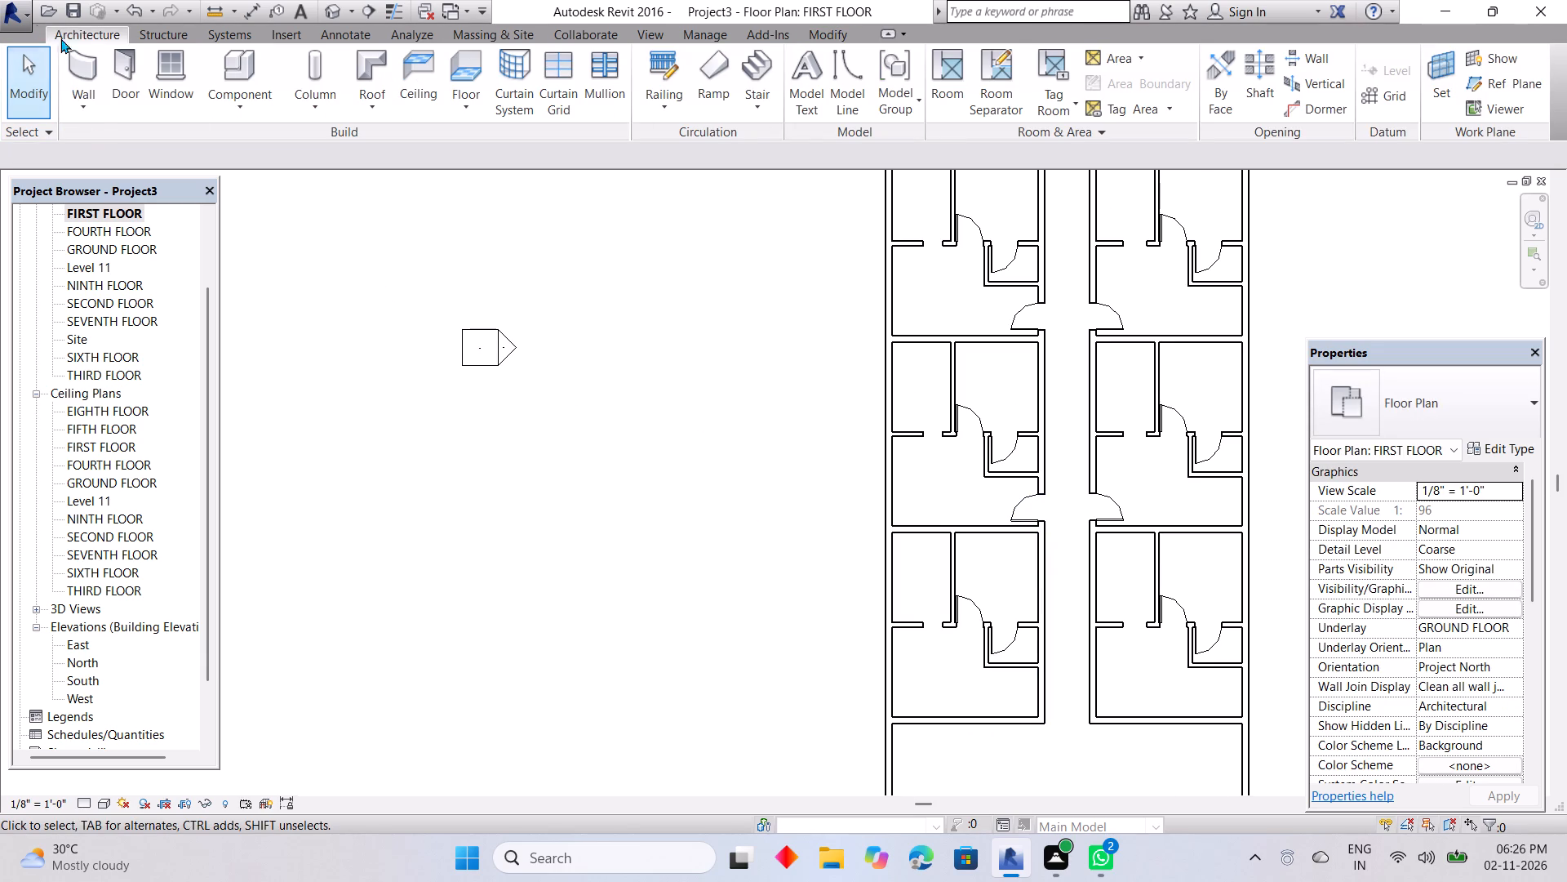
pyautogui.click(119, 65)
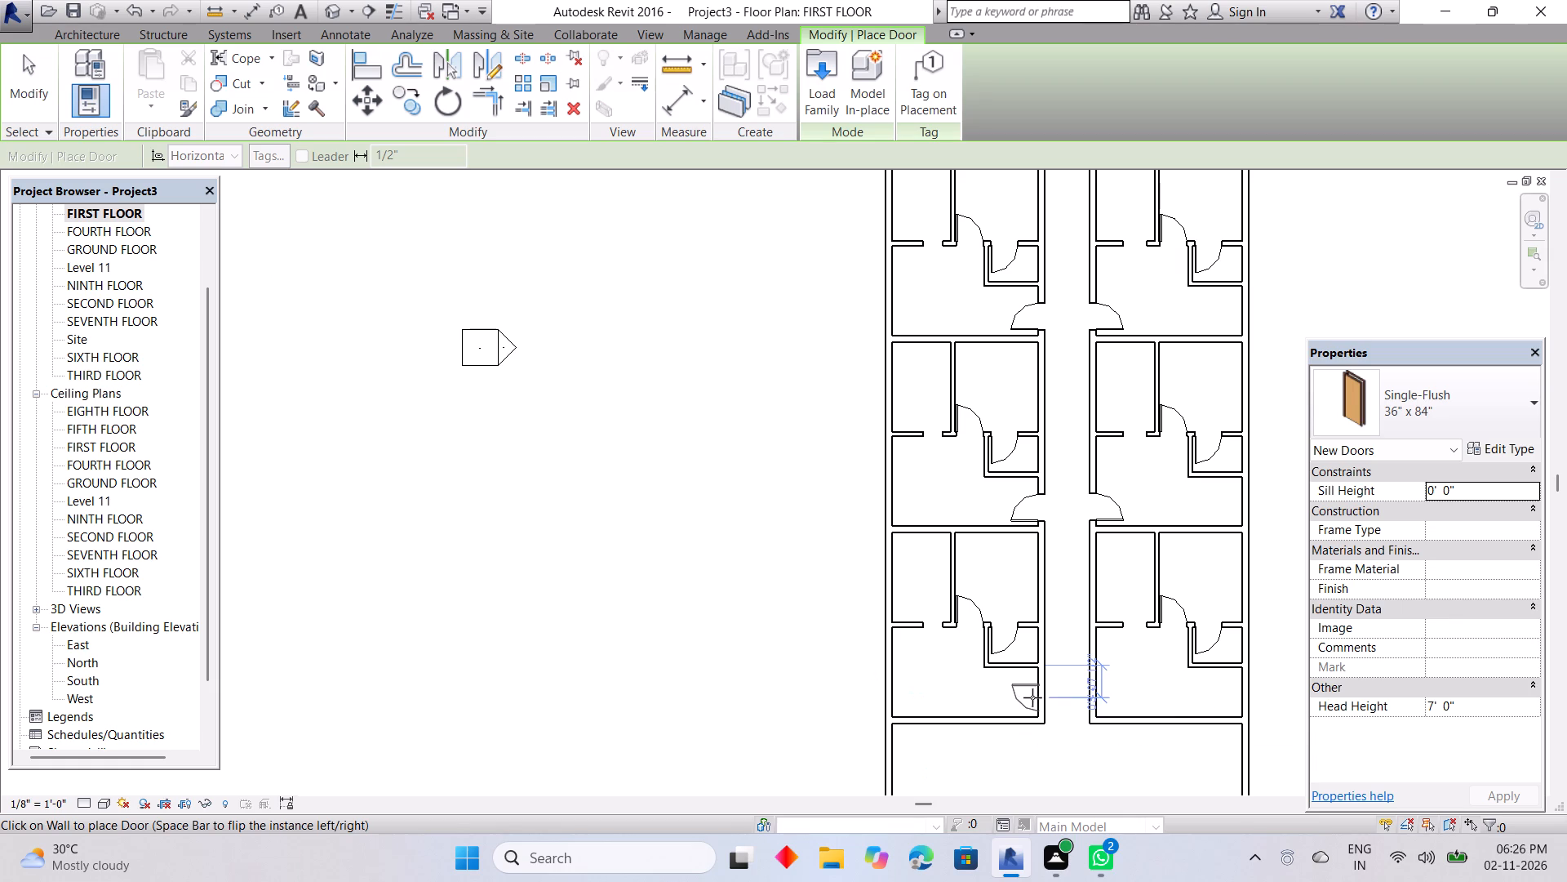
pyautogui.press('space')
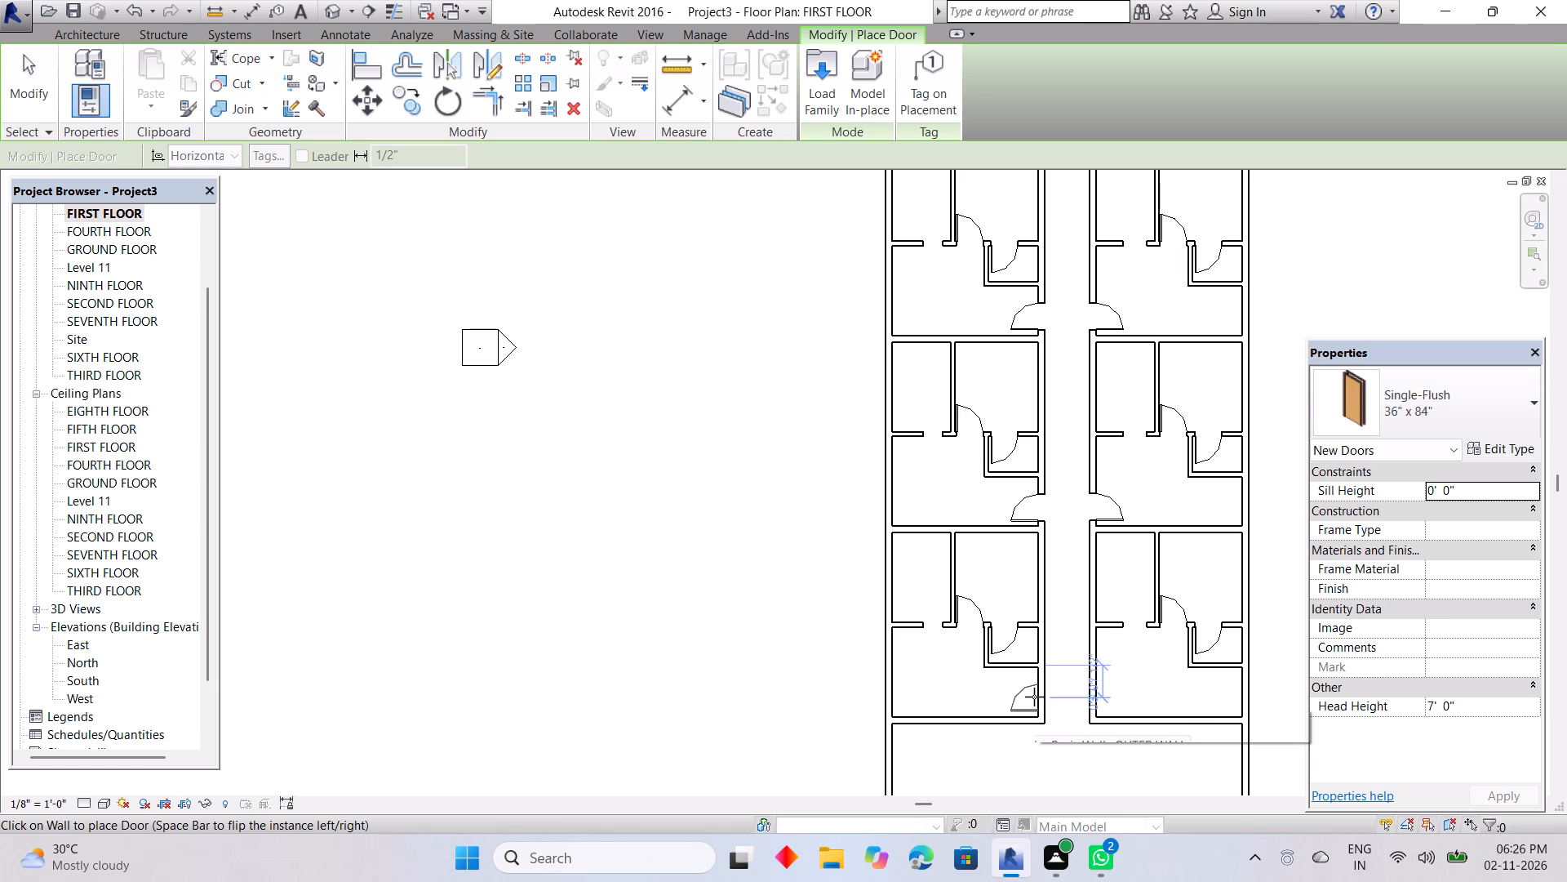
pyautogui.click(1034, 697)
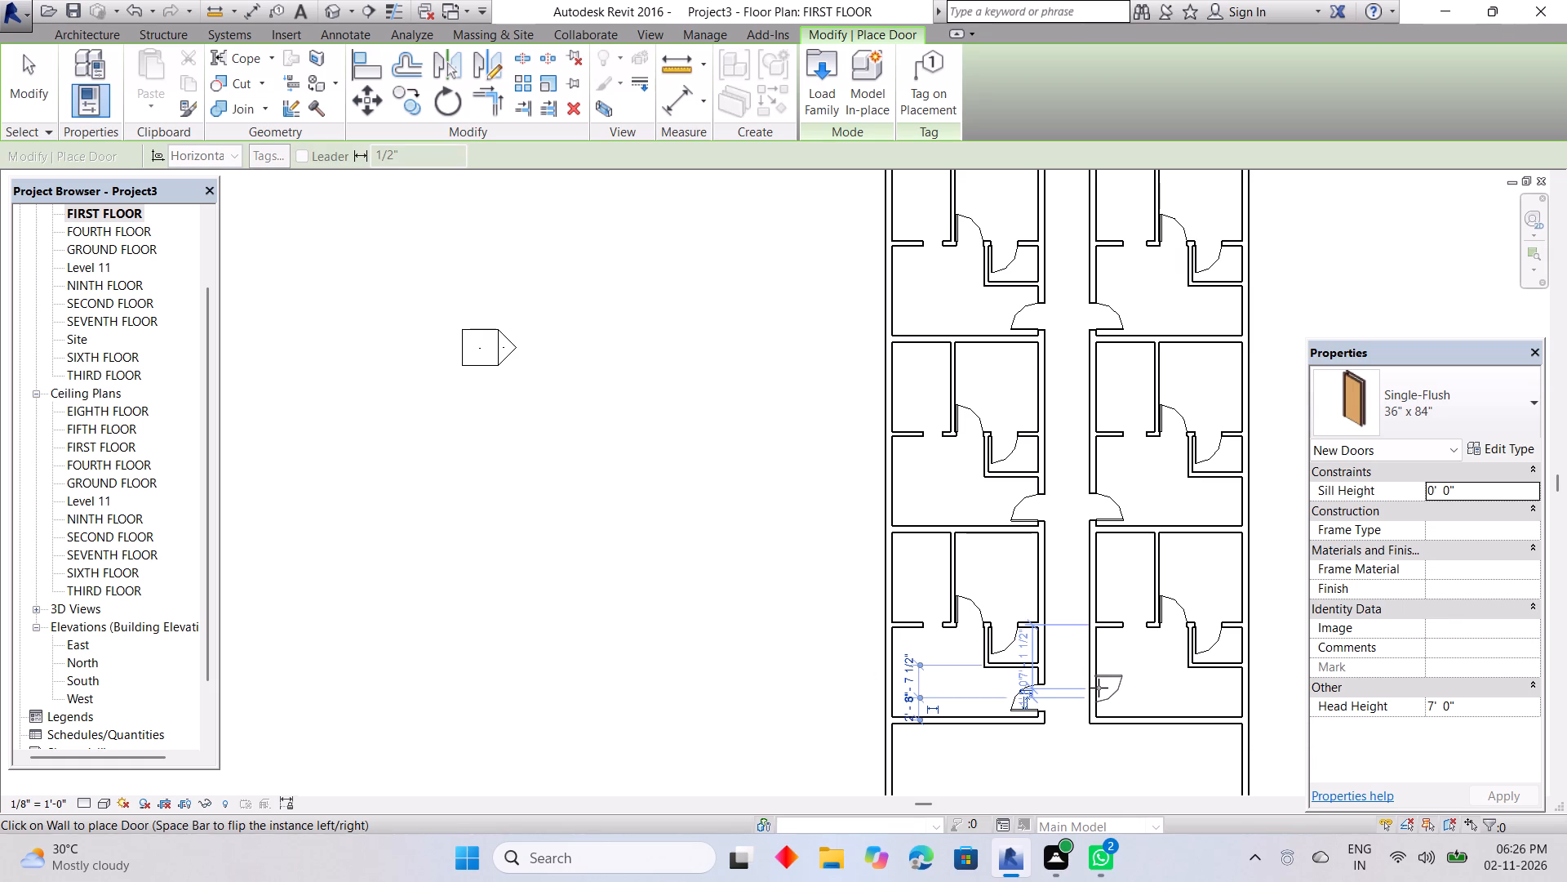
# Place a 36" x 84" Single-Flush door in the bottom-right unit's corridor wall, swinging like the units above, and end door placement.
pyautogui.press('space')
pyautogui.click(1099, 697)
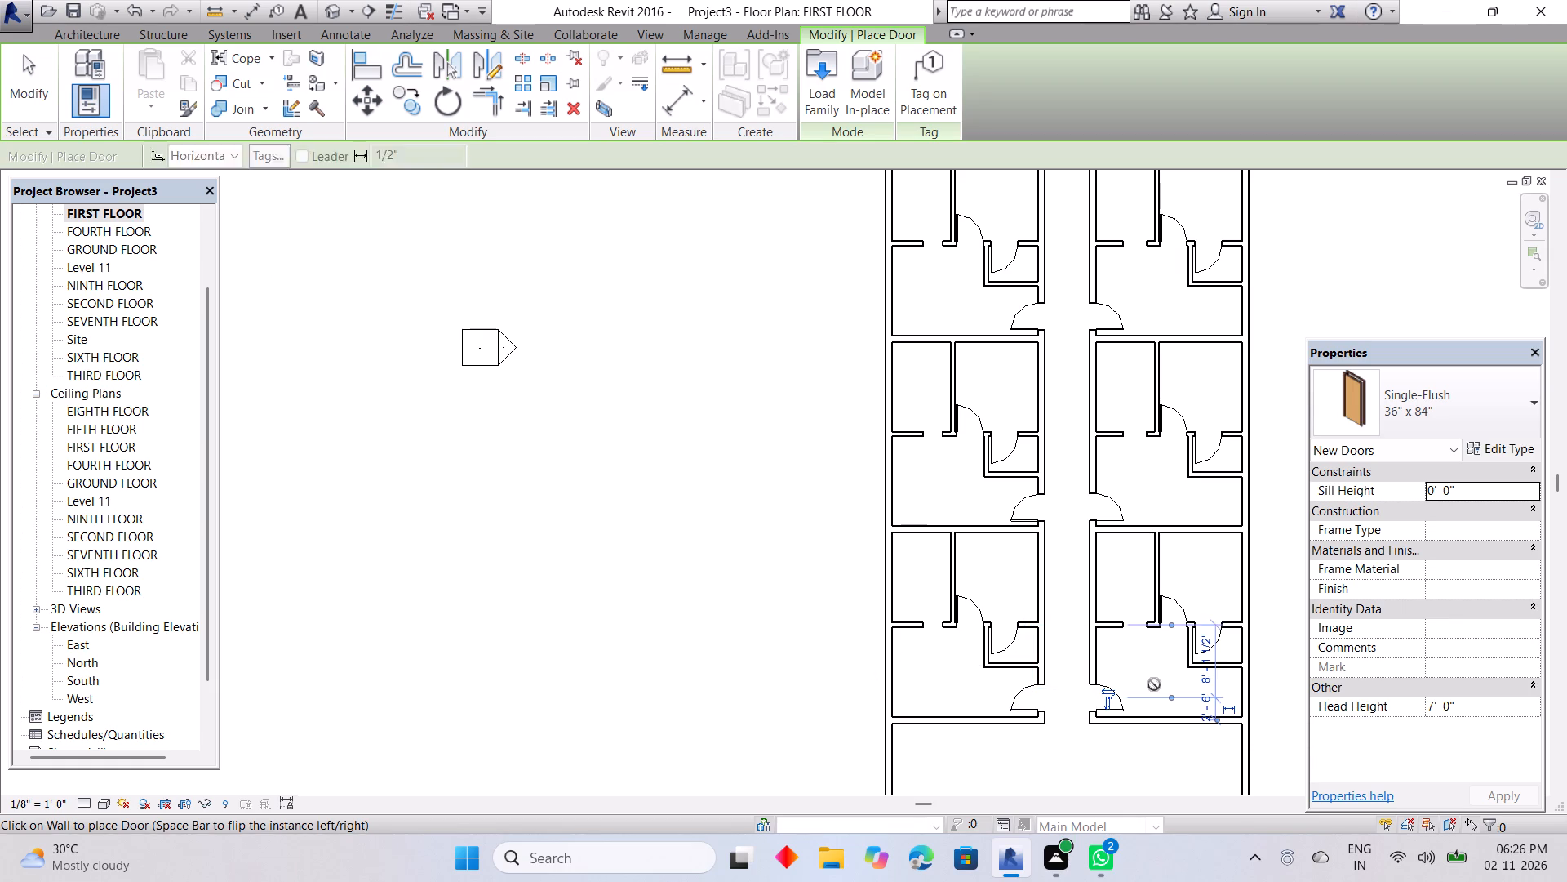
pyautogui.press('Escape')
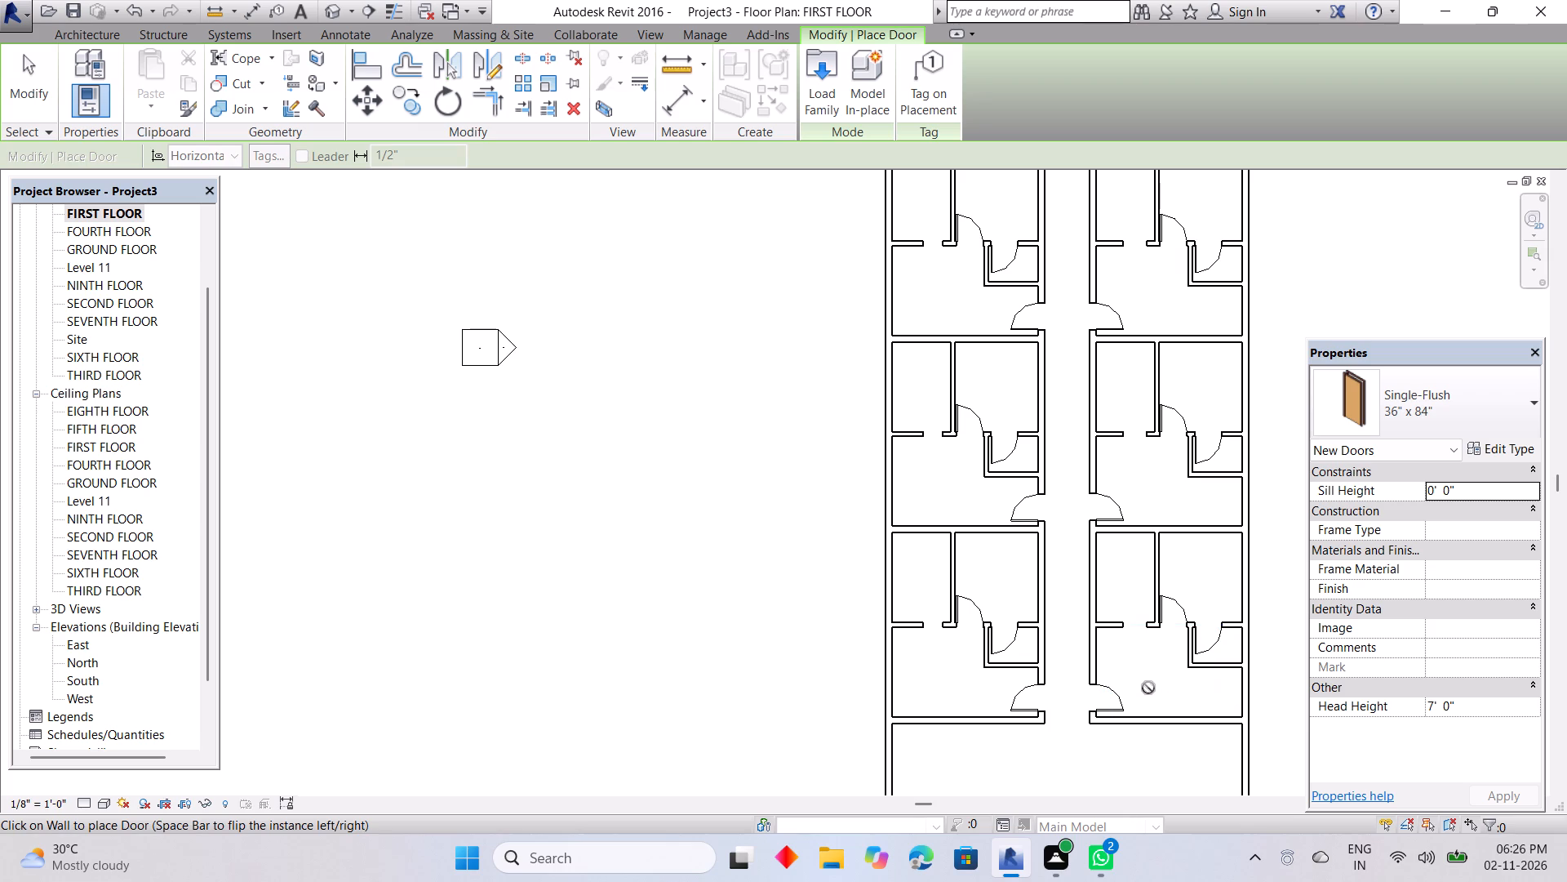
pyautogui.press('Tab')
pyautogui.press('Escape')
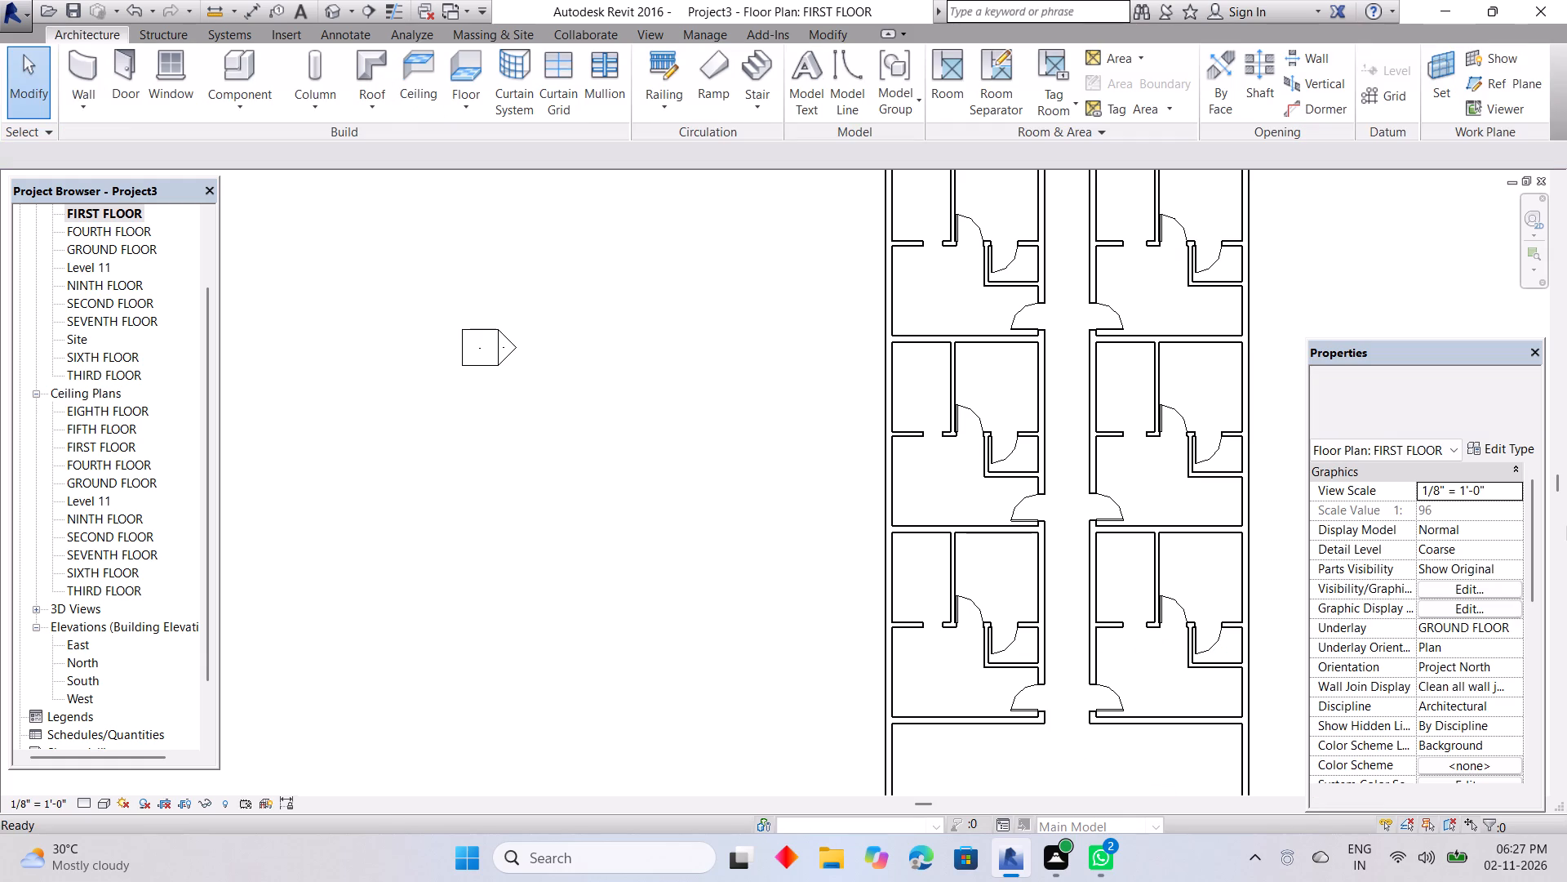
# Place Fixed 36" x 48" windows centred in the small enclosed rooms' corridor wall for the lower three left-hand units.
pyautogui.click(172, 87)
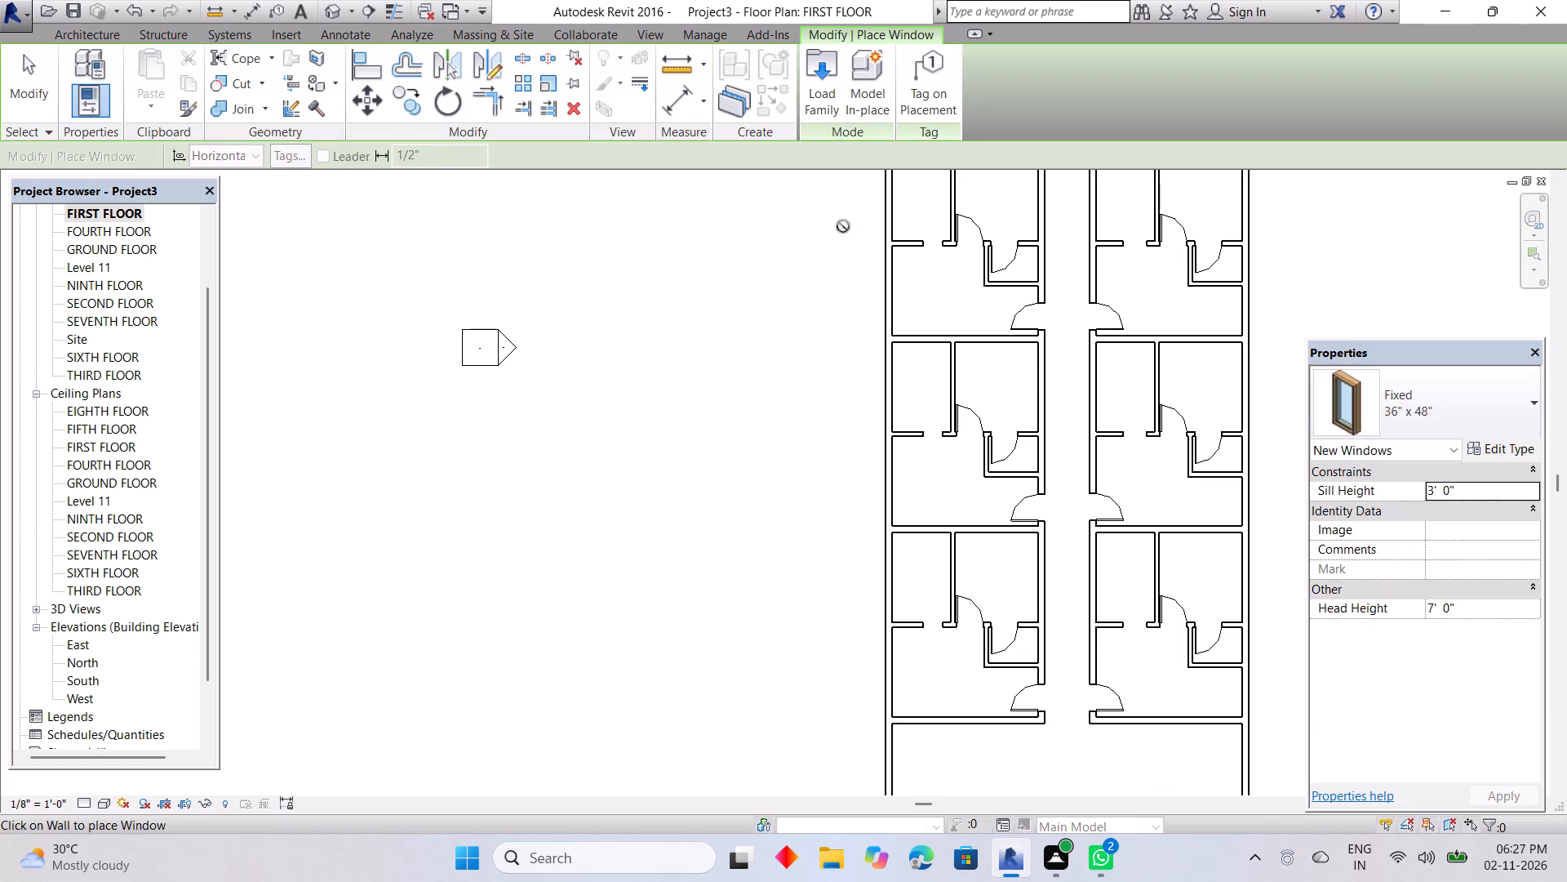
pyautogui.moveTo(1022, 267); pyautogui.dragTo(934, 416, button='middle')
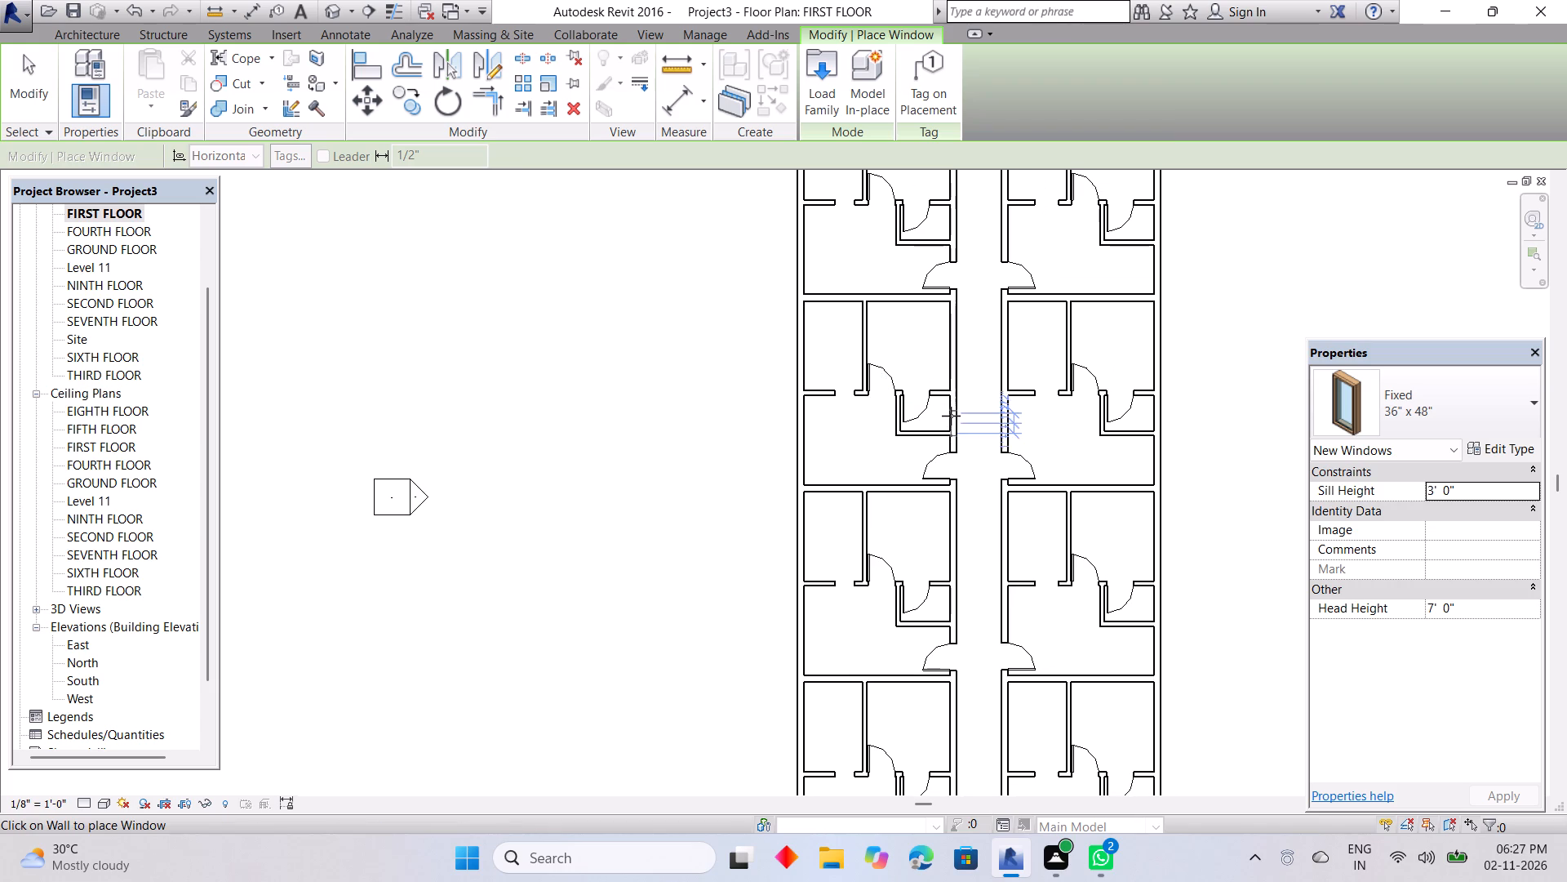
pyautogui.scroll(5, 954, 412)
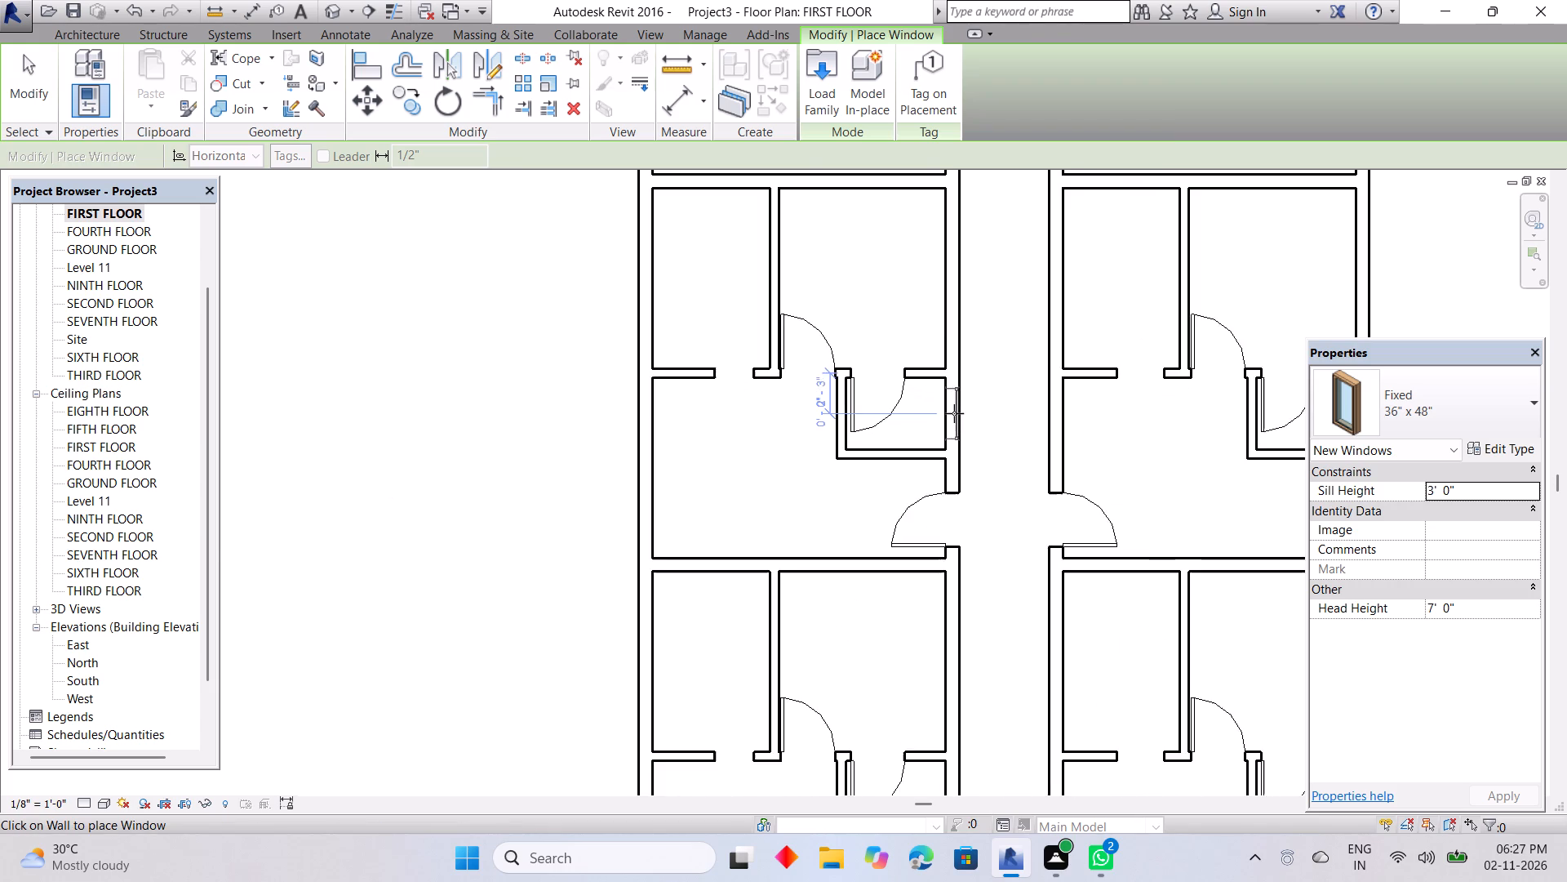
pyautogui.scroll(1, 954, 413)
pyautogui.click(955, 413)
pyautogui.scroll(-4, 1026, 408)
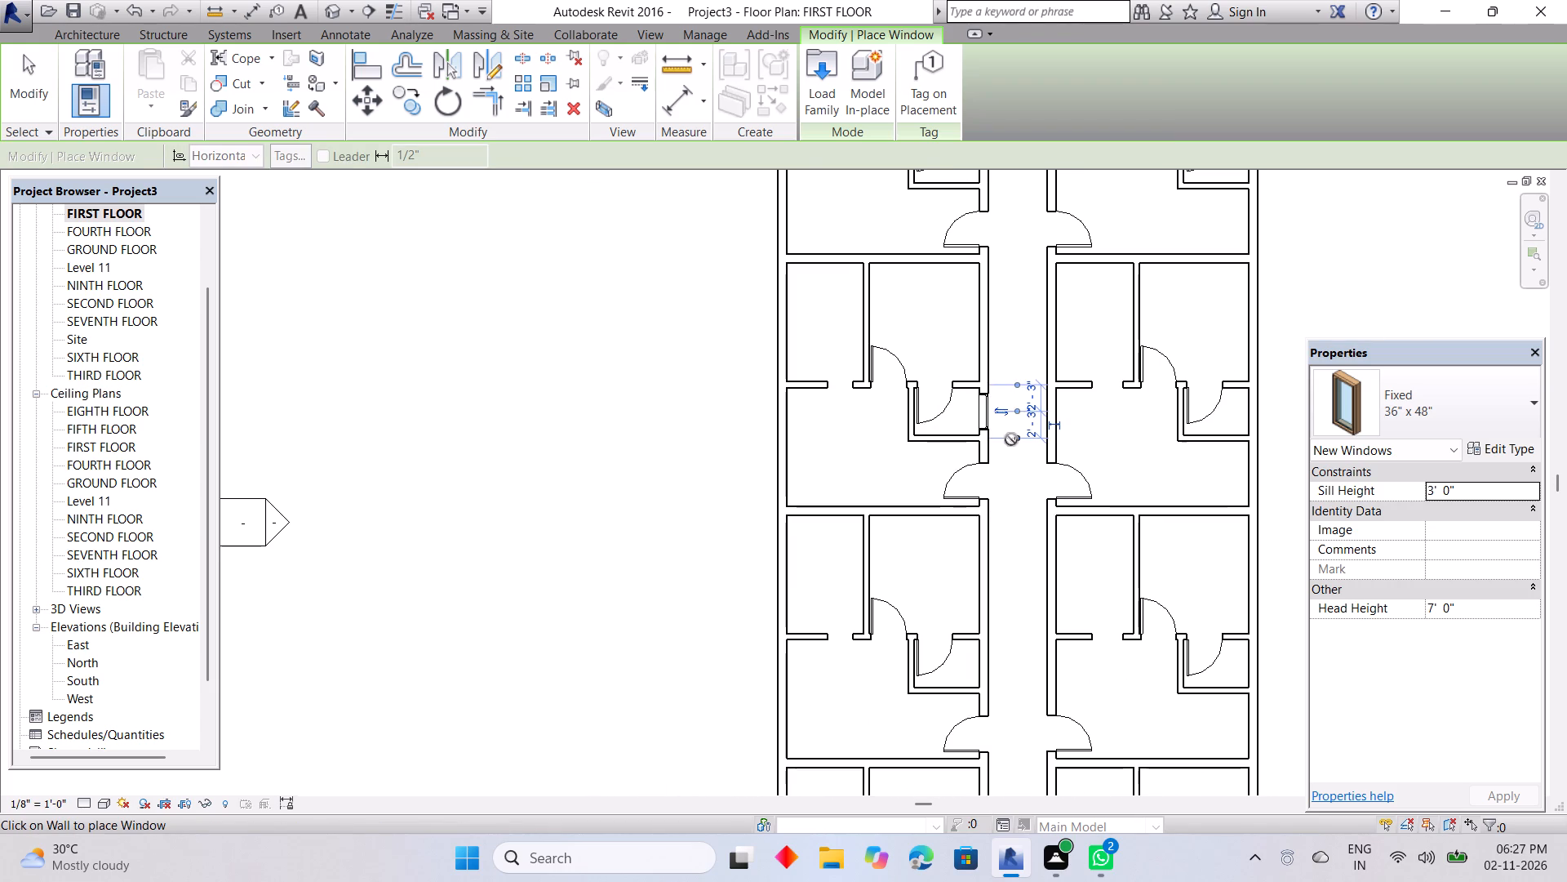
pyautogui.moveTo(1028, 588); pyautogui.dragTo(1020, 407, button='middle')
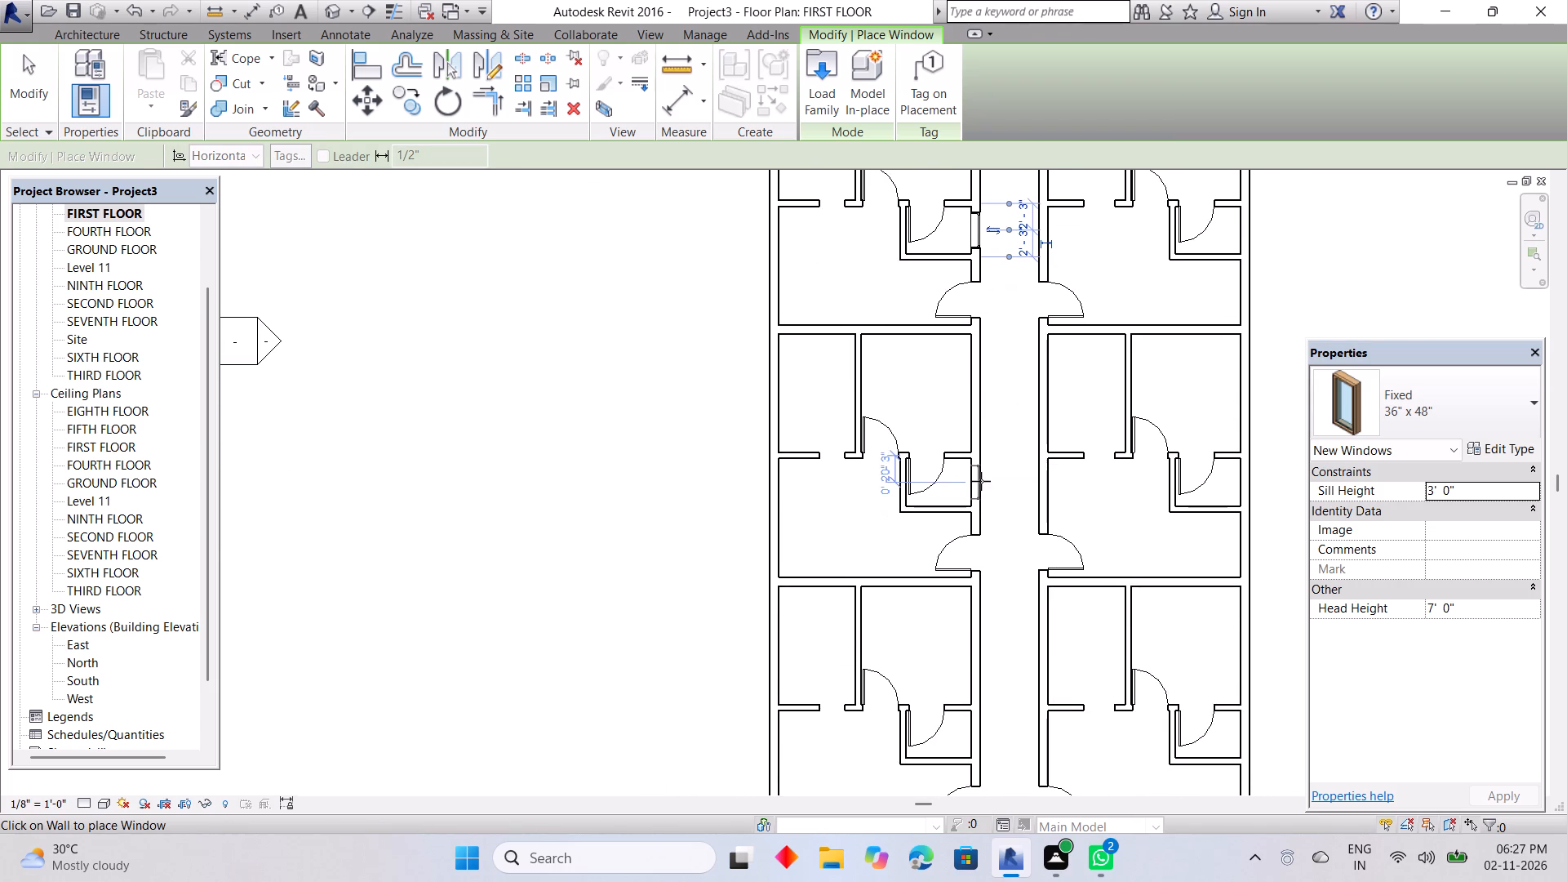
pyautogui.click(981, 481)
pyautogui.moveTo(1041, 540); pyautogui.dragTo(1019, 305, button='middle')
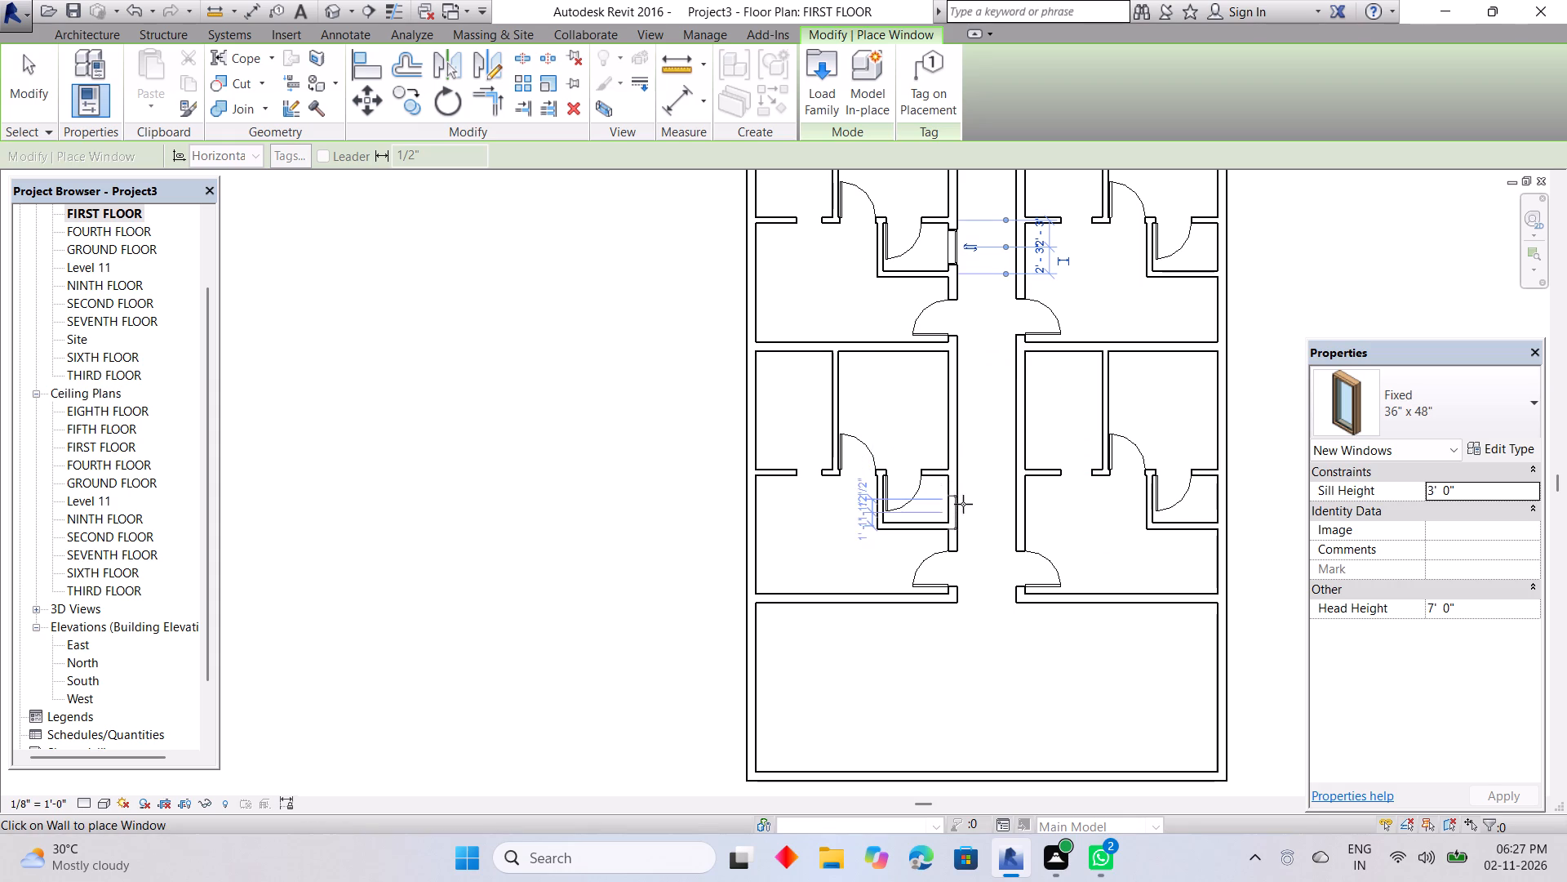
pyautogui.click(960, 498)
# Place a matching Fixed 36" x 48" window in the corridor wall of the top-left unit's small enclosed room.
pyautogui.moveTo(987, 496); pyautogui.dragTo(970, 523, button='middle')
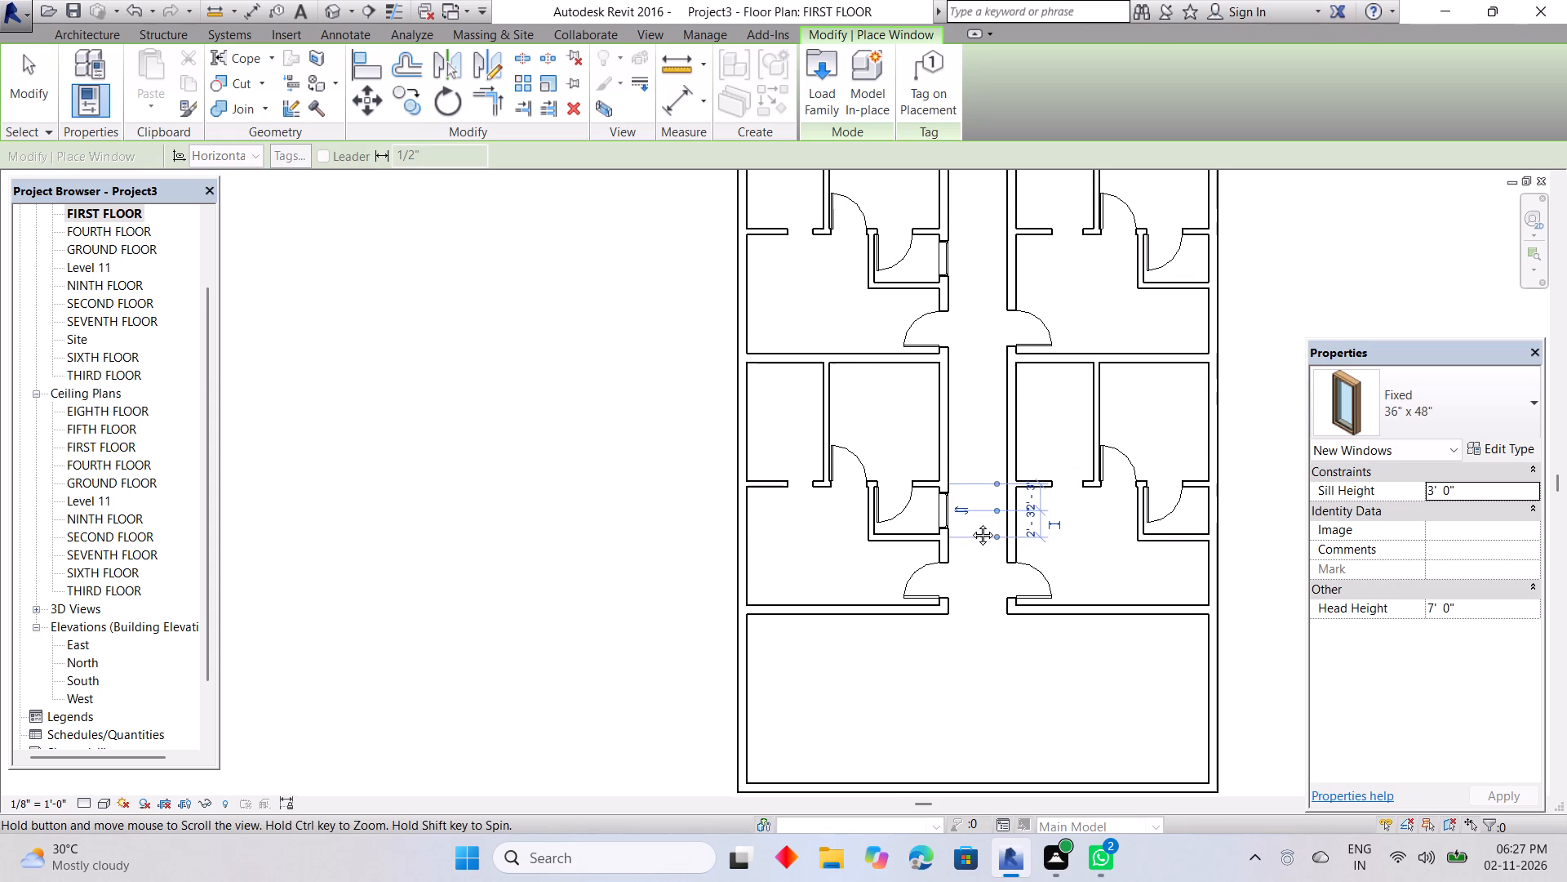
pyautogui.moveTo(970, 523); pyautogui.dragTo(948, 657, button='middle')
pyautogui.moveTo(954, 324); pyautogui.dragTo(957, 645, button='middle')
pyautogui.moveTo(934, 382); pyautogui.dragTo(979, 657, button='middle')
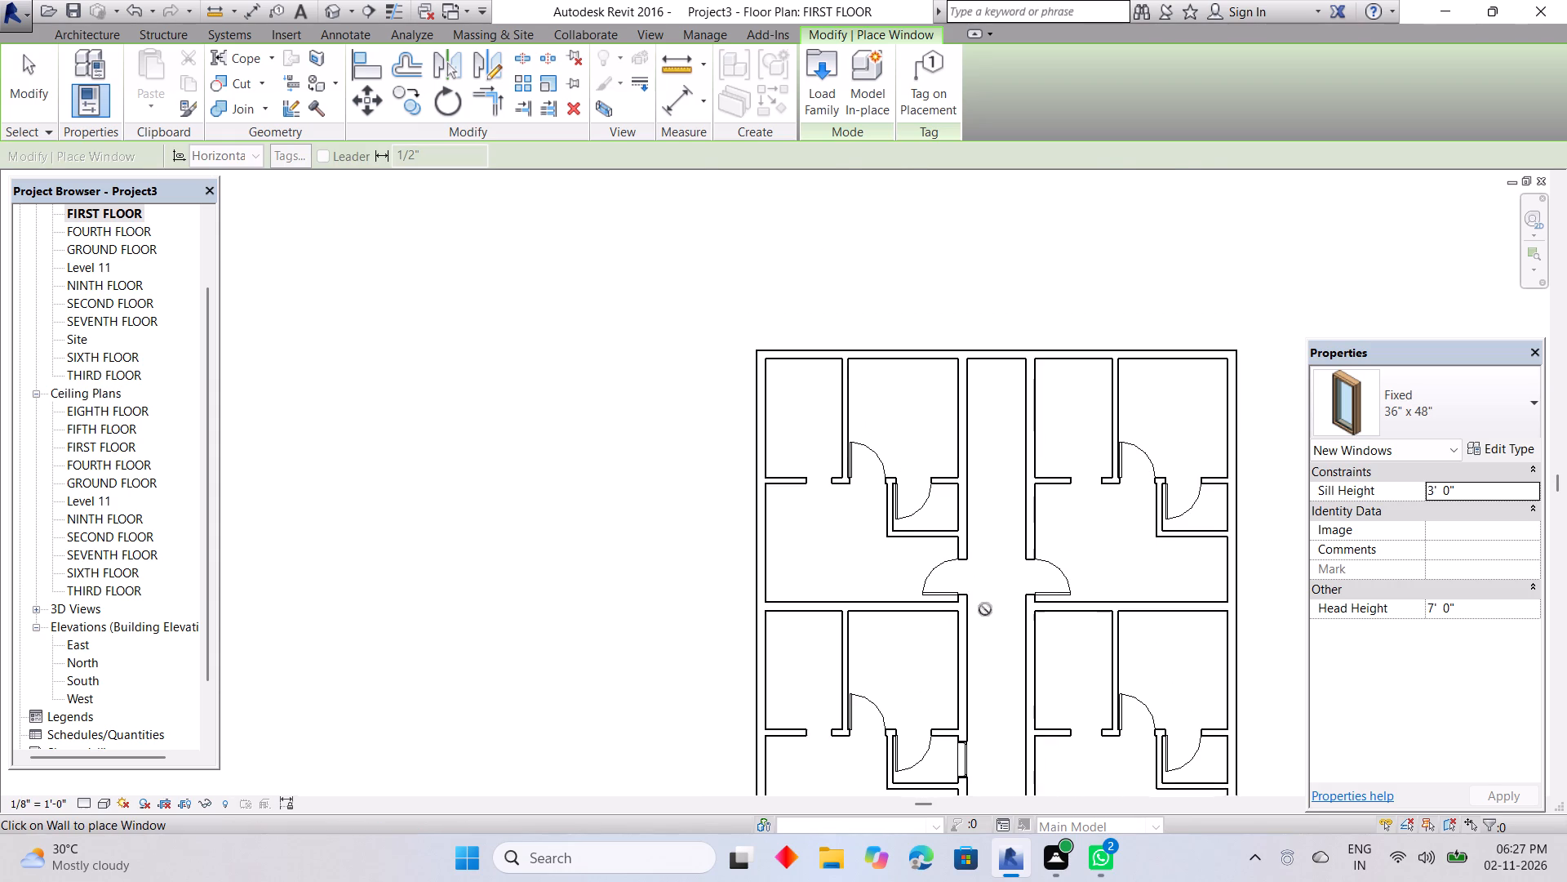
pyautogui.click(967, 501)
# Place Fixed 36" x 48" windows in the outer wall of the small enclosed room and lower room of the top two right-hand units.
pyautogui.scroll(-4, 974, 501)
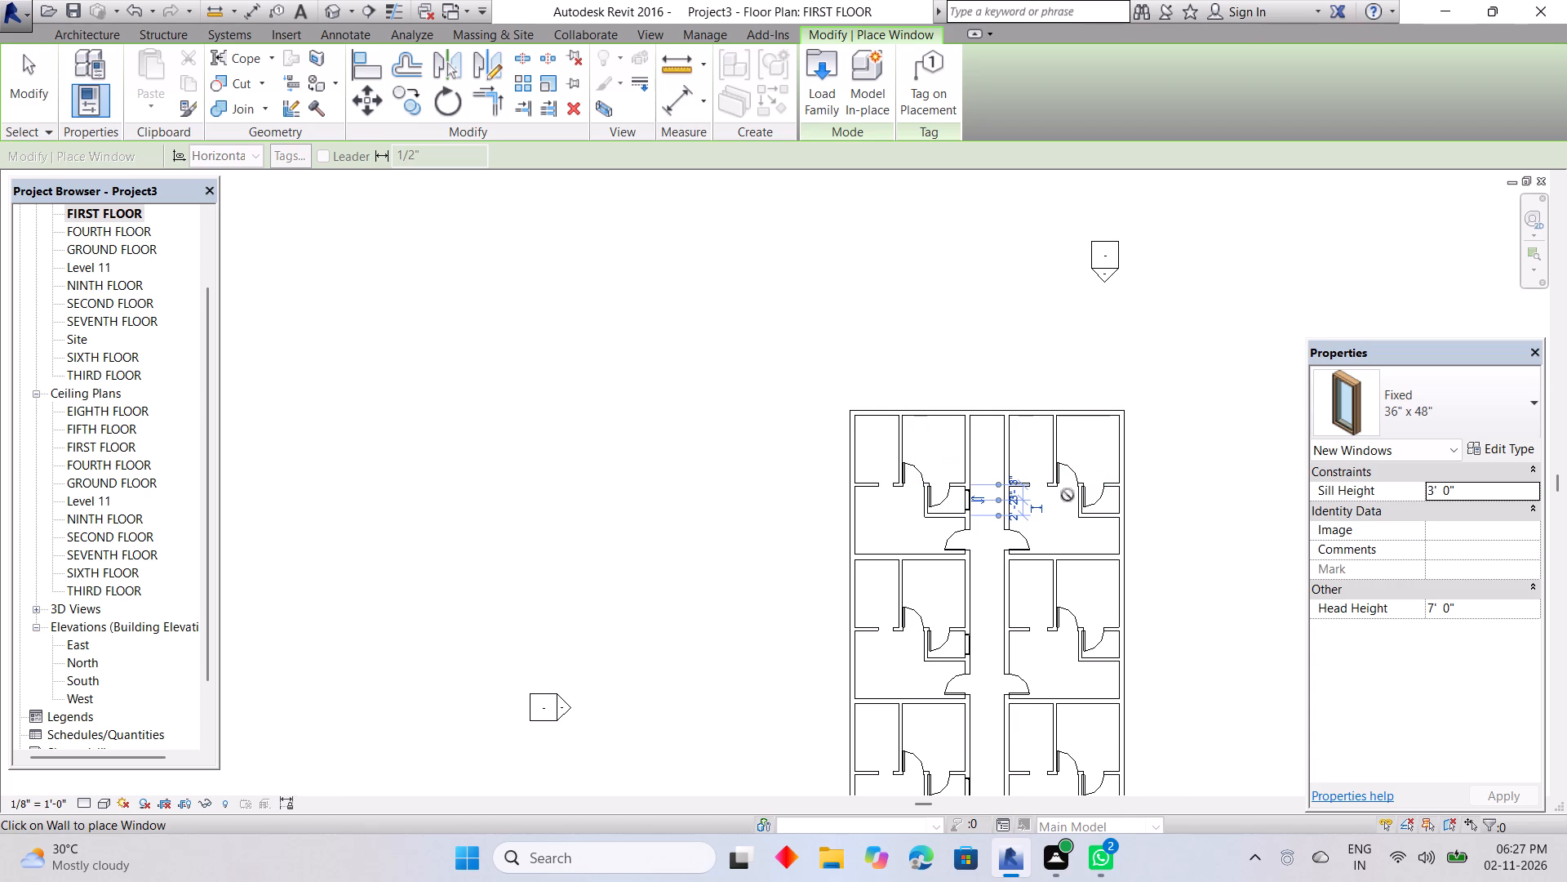
pyautogui.scroll(6, 1130, 506)
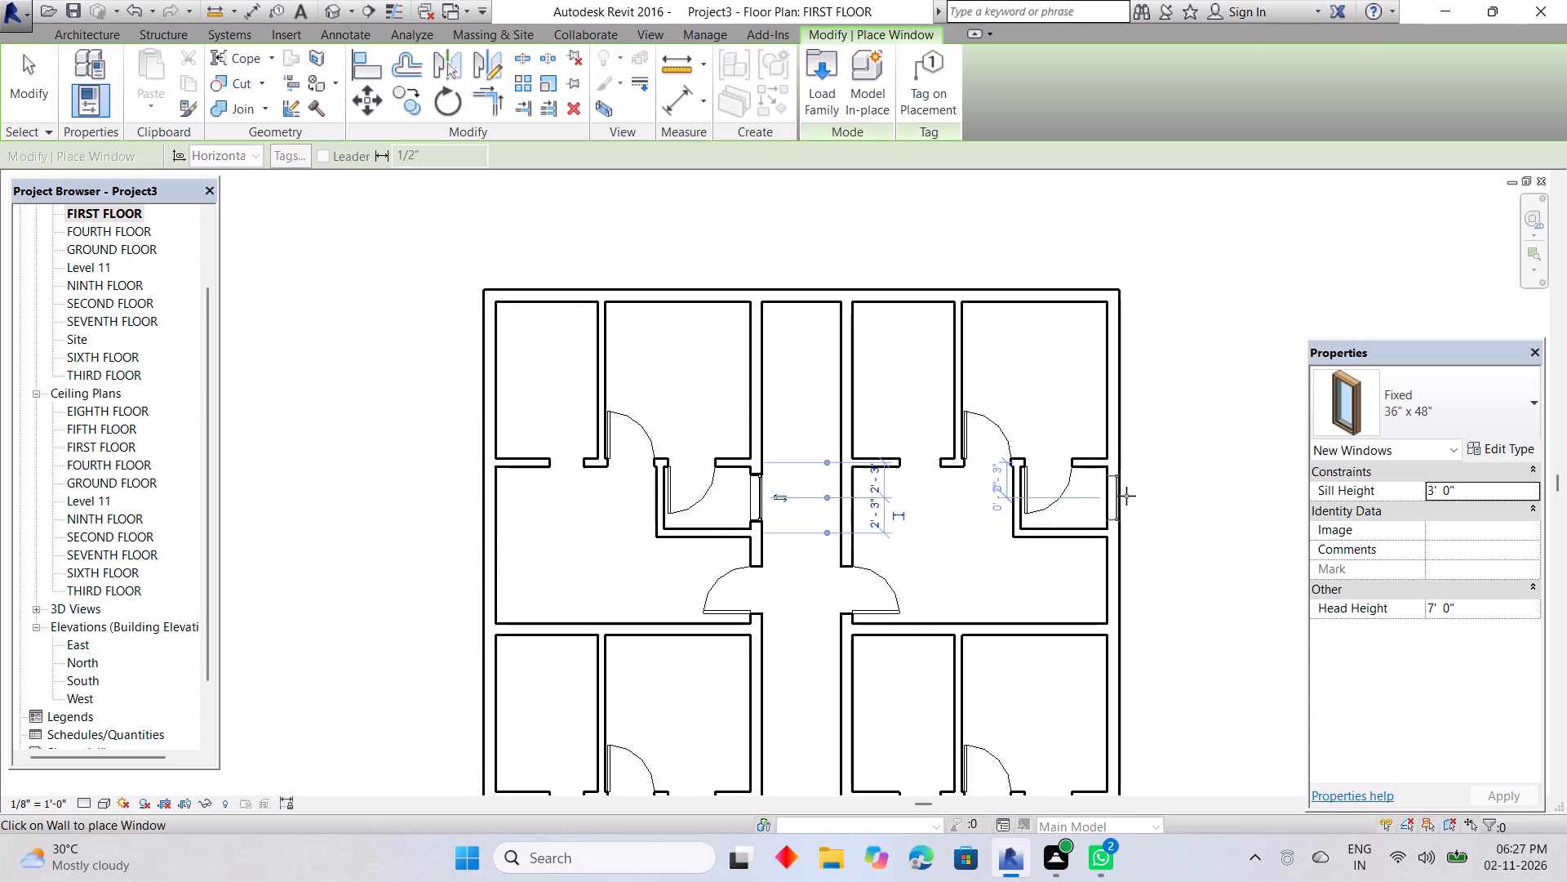
pyautogui.click(1126, 496)
pyautogui.moveTo(1143, 563); pyautogui.dragTo(1082, 294, button='middle')
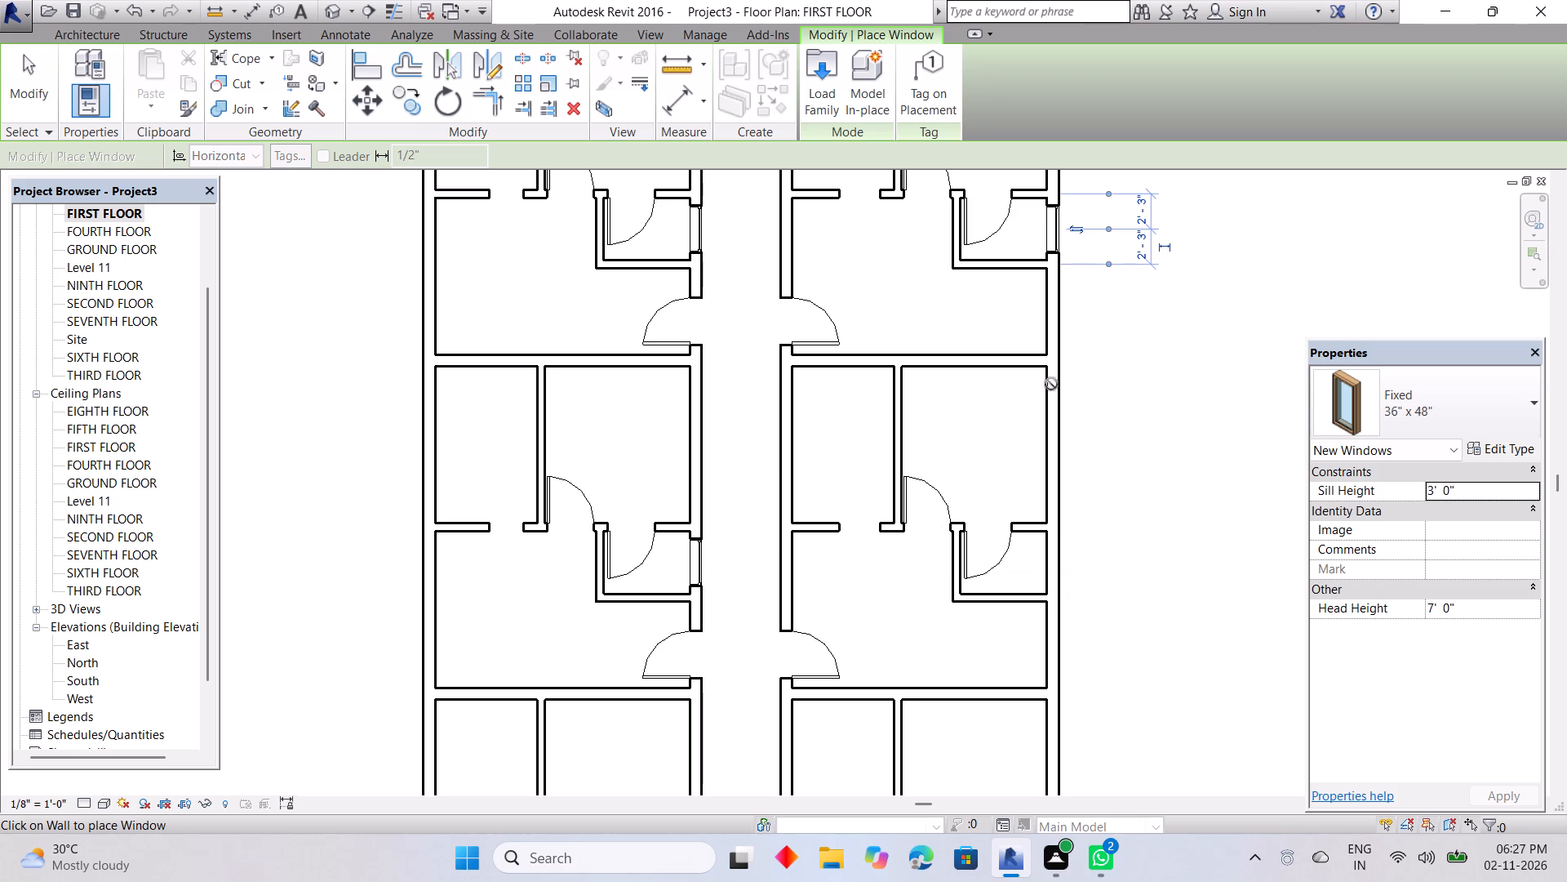
pyautogui.click(1053, 312)
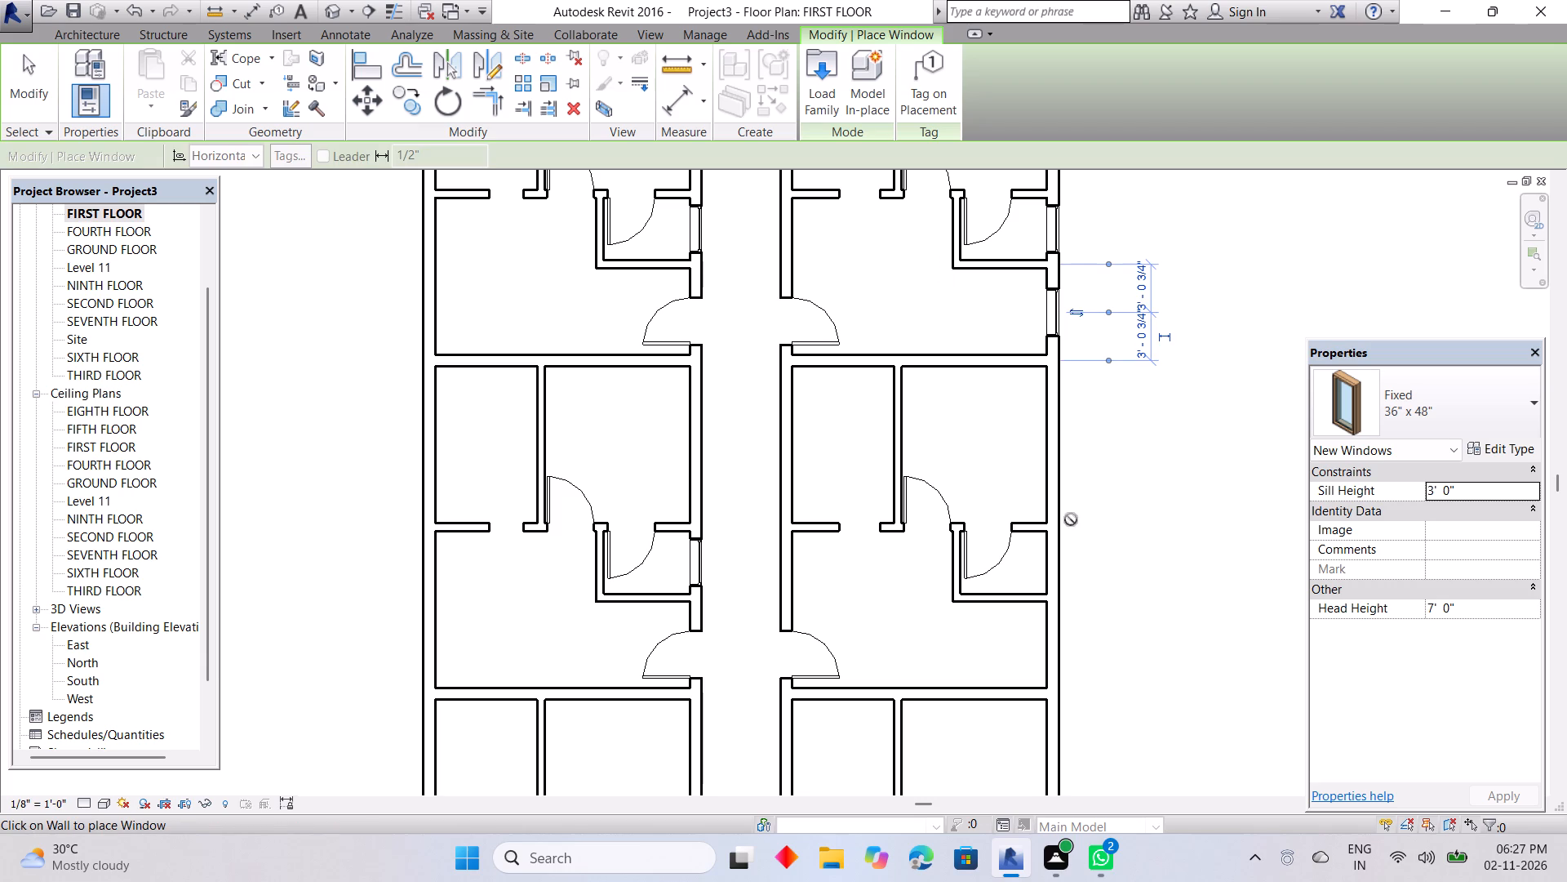
pyautogui.click(1056, 566)
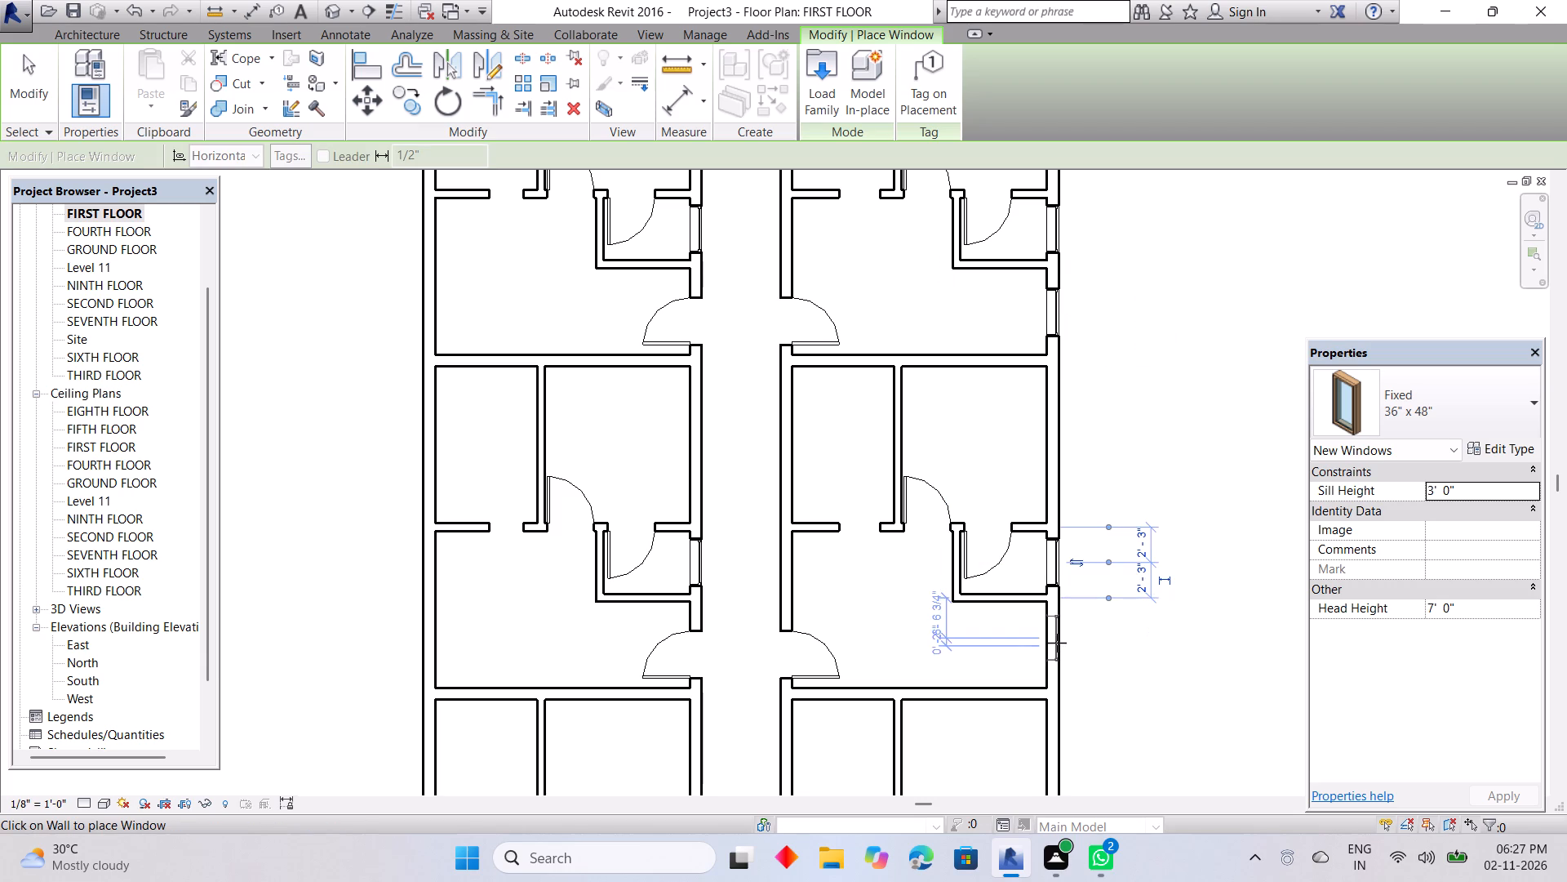
pyautogui.click(1057, 643)
# Place Fixed 36" x 48" windows in the outer wall of the small enclosed room and lower room of the bottom two right-hand units.
pyautogui.moveTo(1072, 676); pyautogui.dragTo(1042, 285, button='middle')
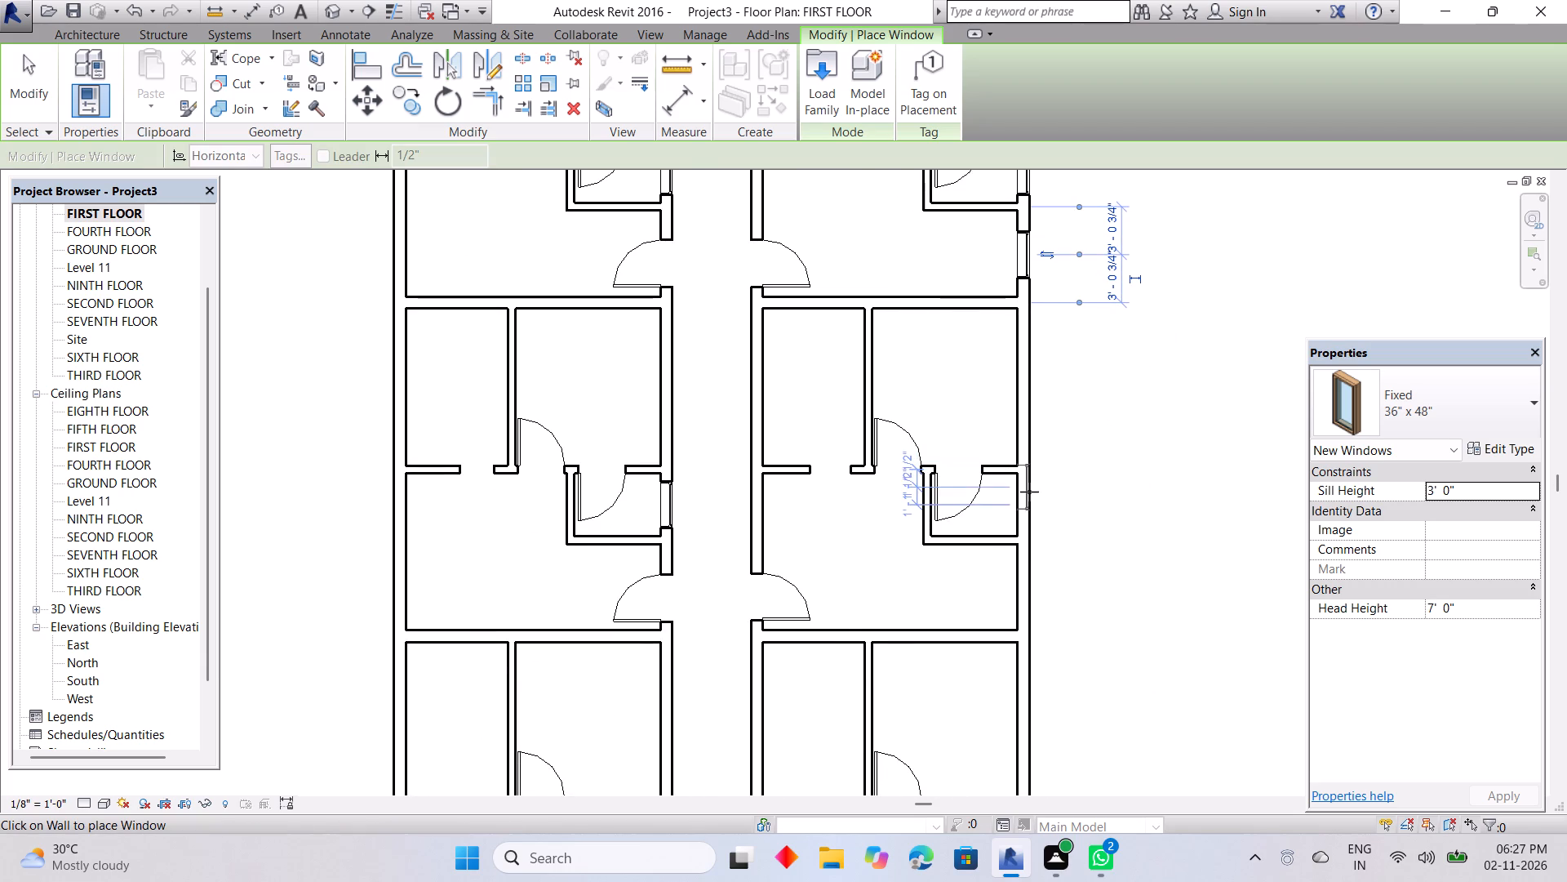
pyautogui.click(1029, 505)
pyautogui.moveTo(1037, 560); pyautogui.dragTo(1037, 433, button='middle')
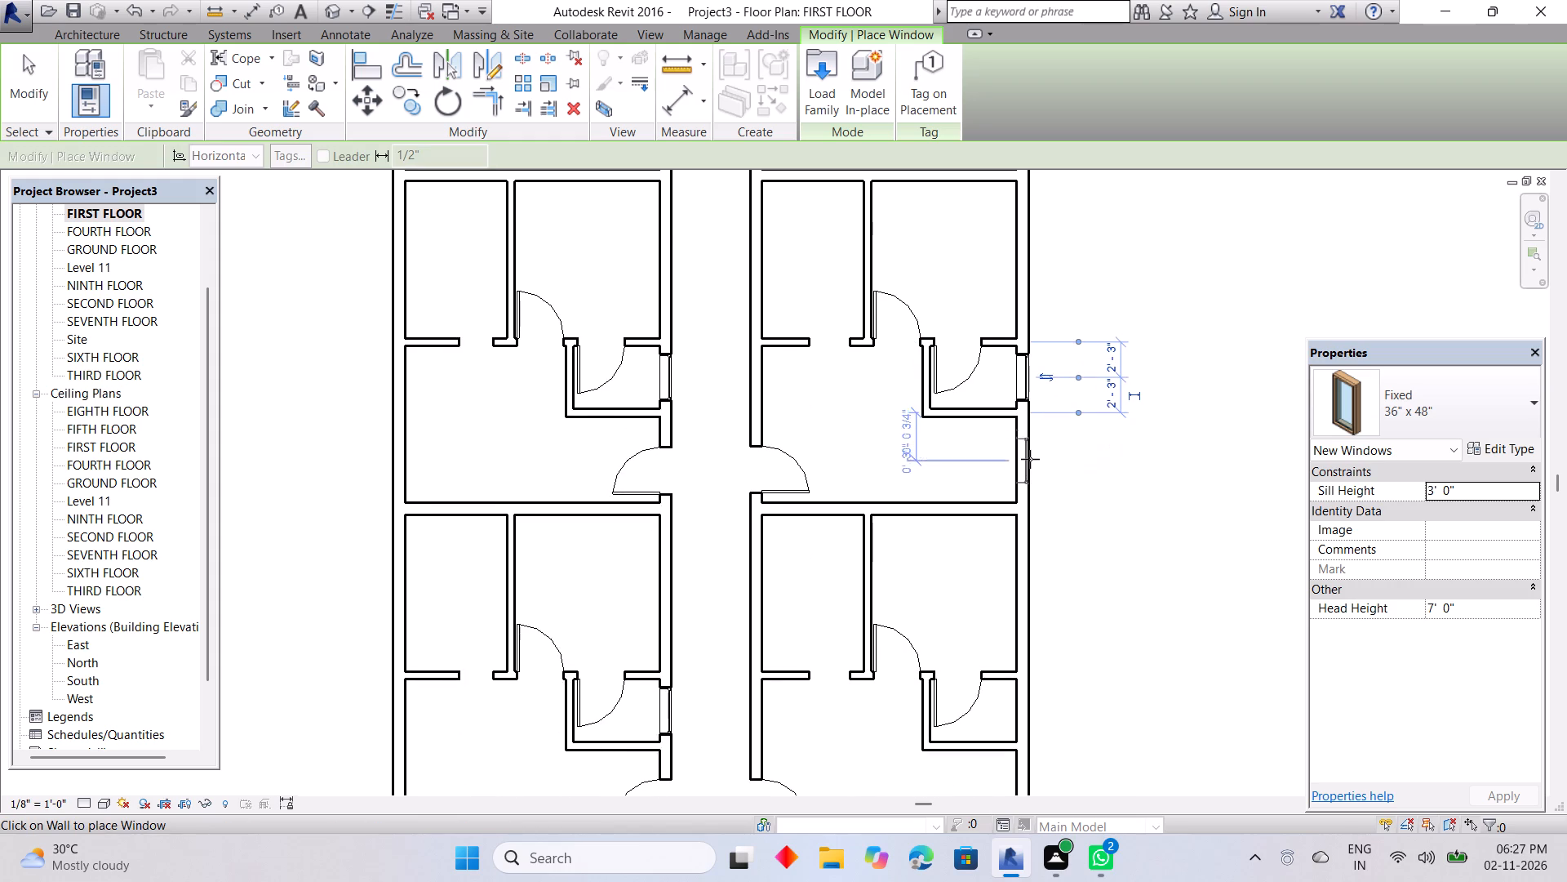
pyautogui.click(1031, 461)
pyautogui.moveTo(1049, 512); pyautogui.dragTo(1050, 330, button='middle')
pyautogui.click(1032, 528)
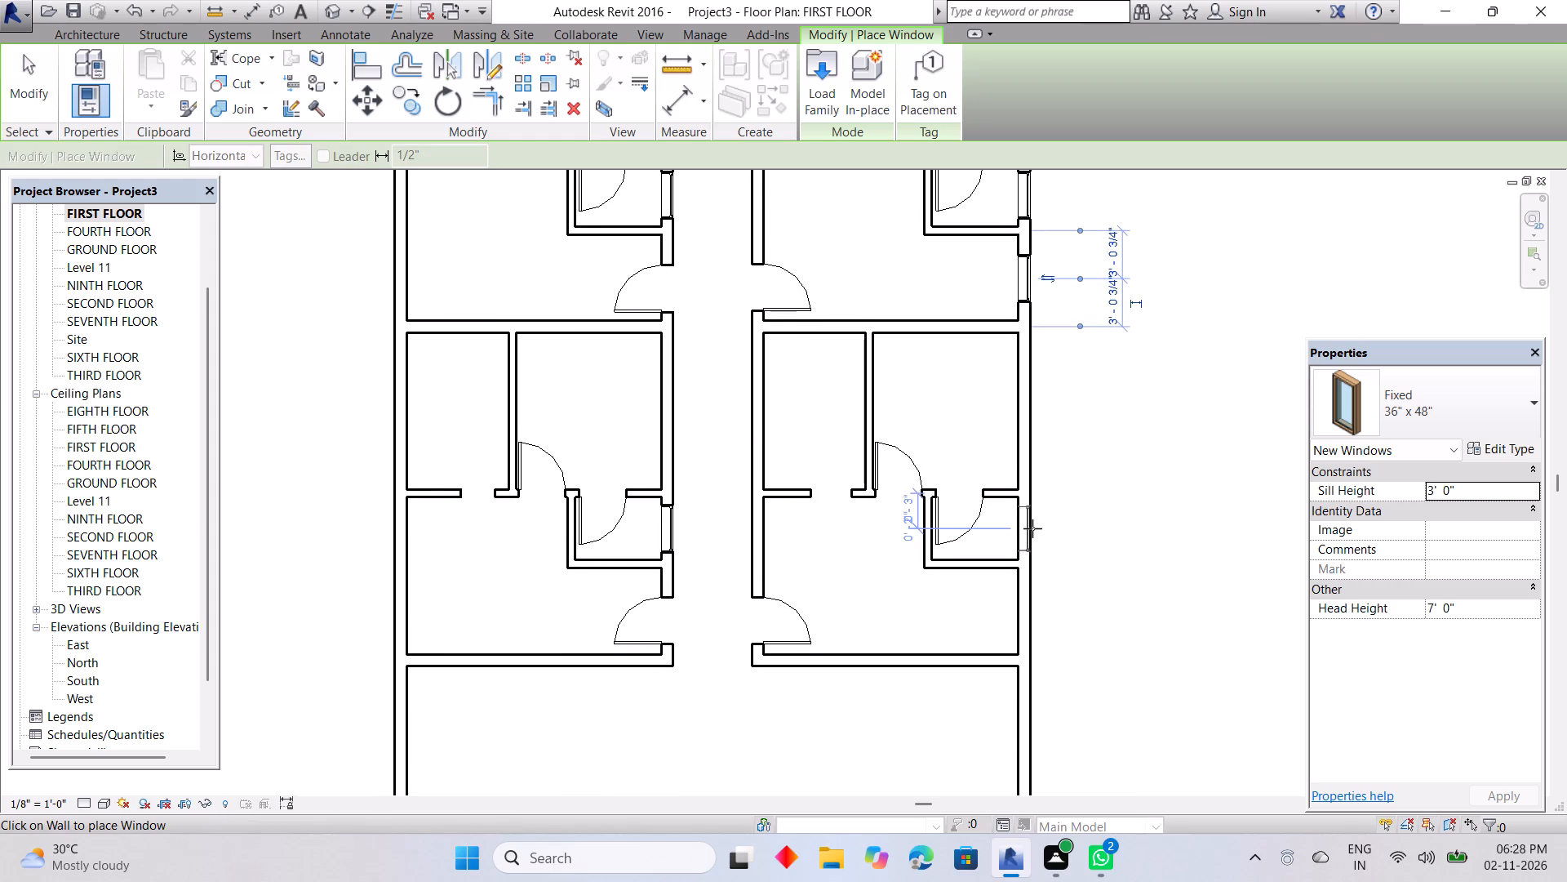
pyautogui.moveTo(1036, 582); pyautogui.dragTo(1035, 465, button='middle')
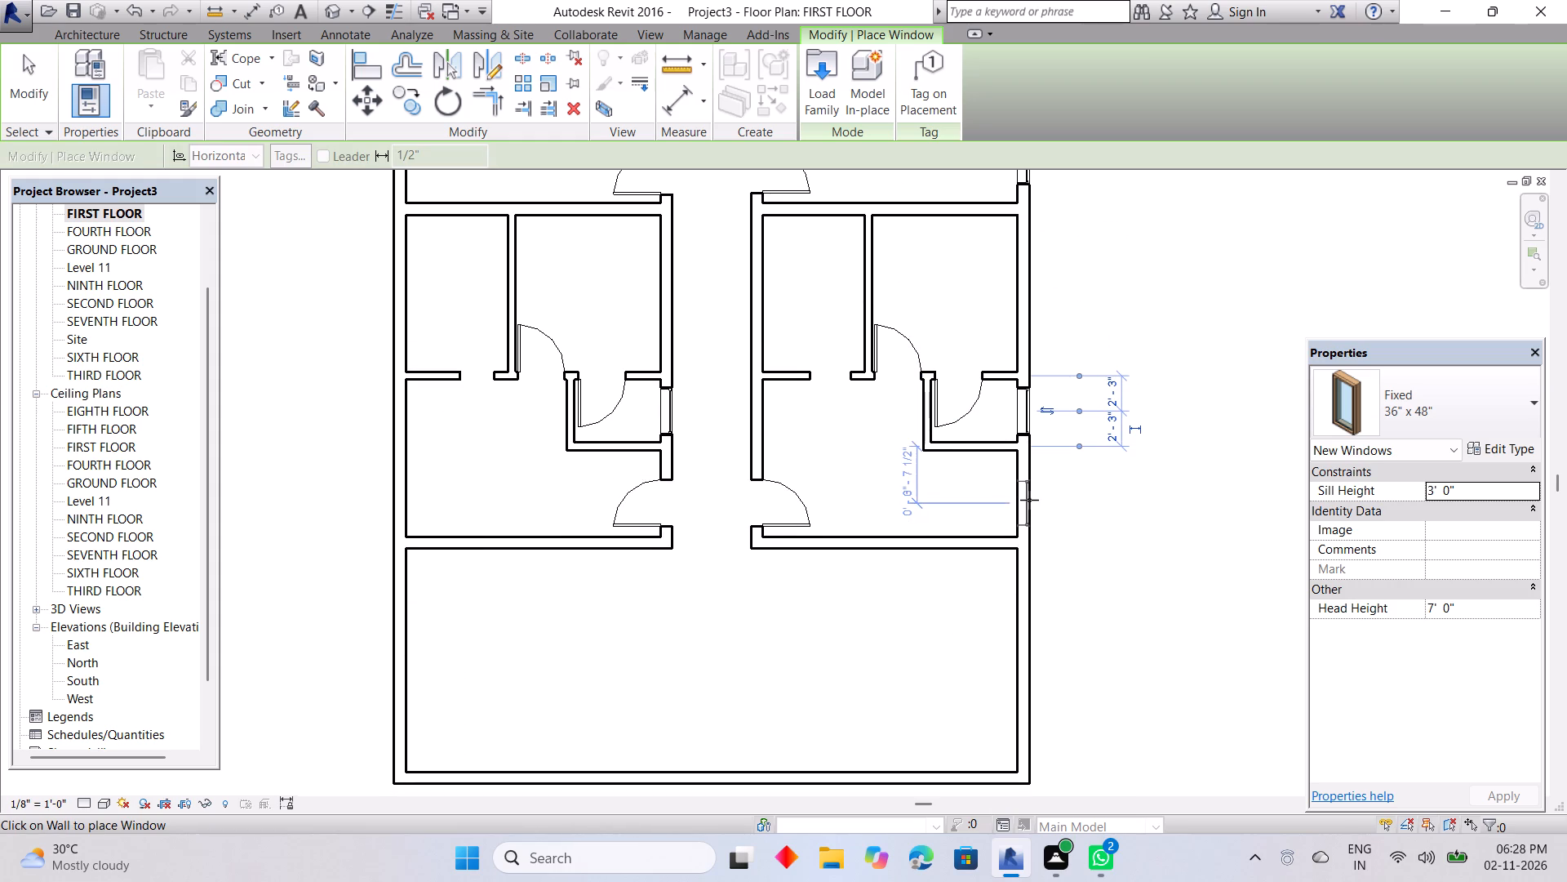
pyautogui.click(1029, 500)
# Place Fixed 36" x 48" windows in the building's top wall for both top units' larger upper rooms, 3'-6" from each room's partition.
pyautogui.scroll(-4, 1039, 480)
pyautogui.moveTo(1063, 423); pyautogui.dragTo(1035, 673, button='middle')
pyautogui.moveTo(1053, 207); pyautogui.dragTo(1054, 282, button='middle')
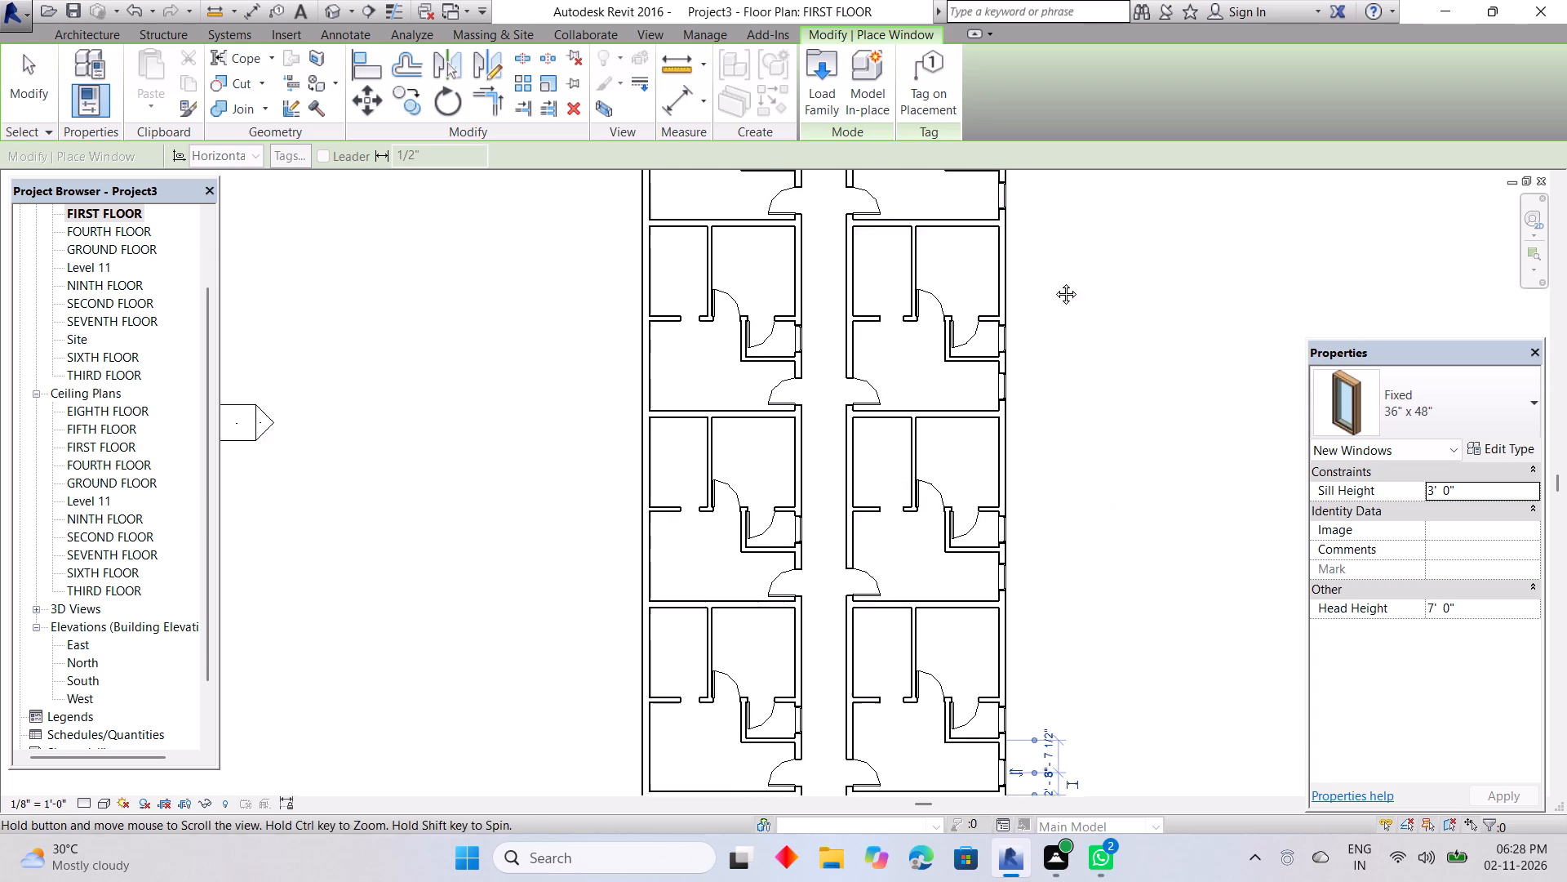
pyautogui.moveTo(1054, 282); pyautogui.dragTo(1076, 580, button='middle')
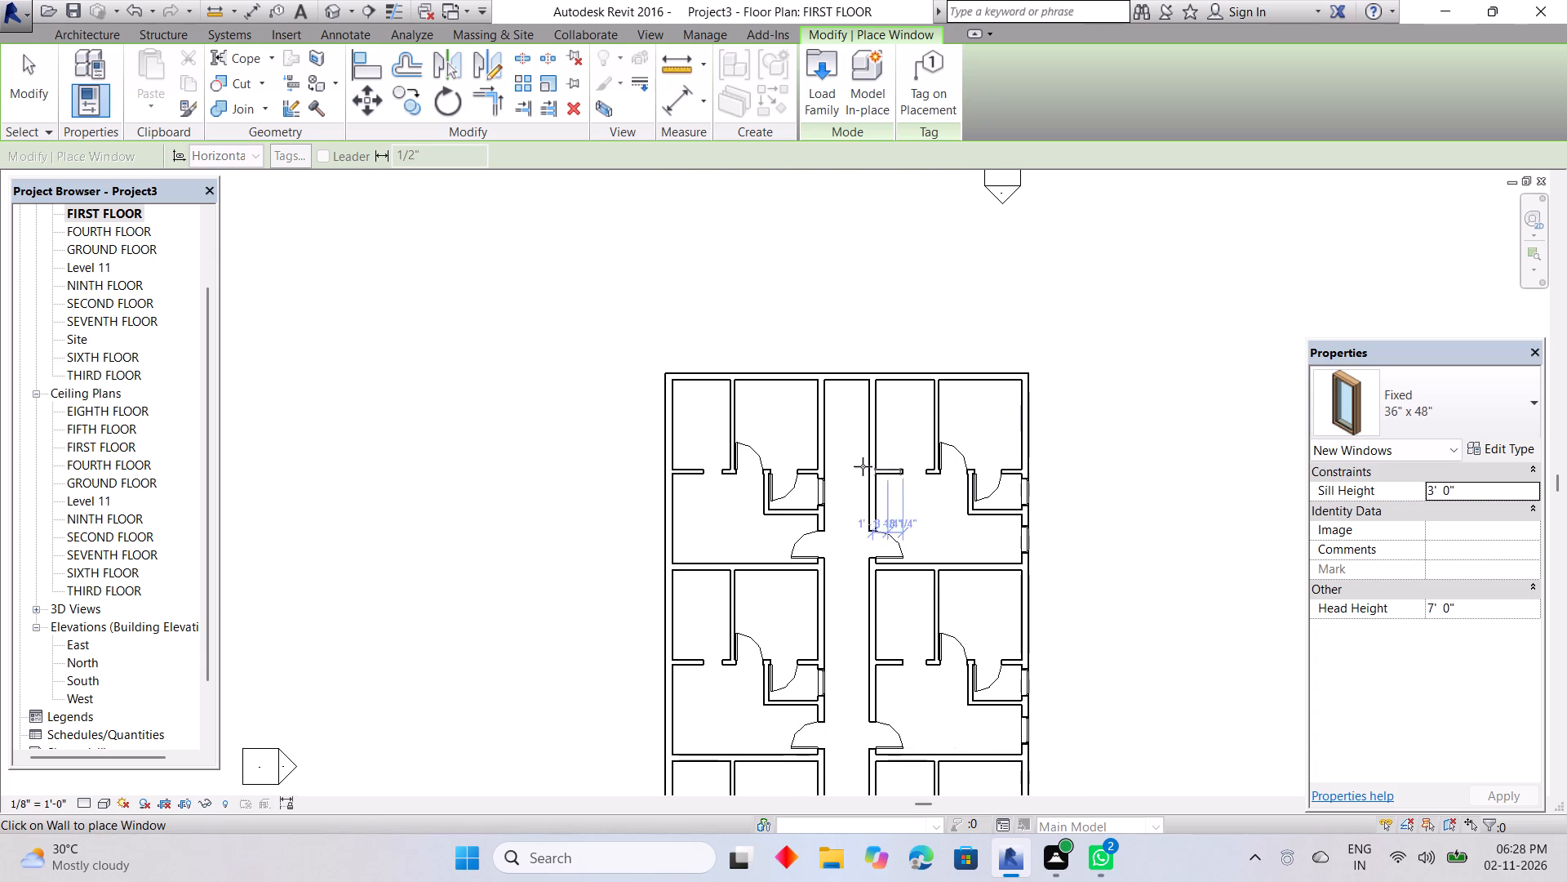
pyautogui.click(966, 373)
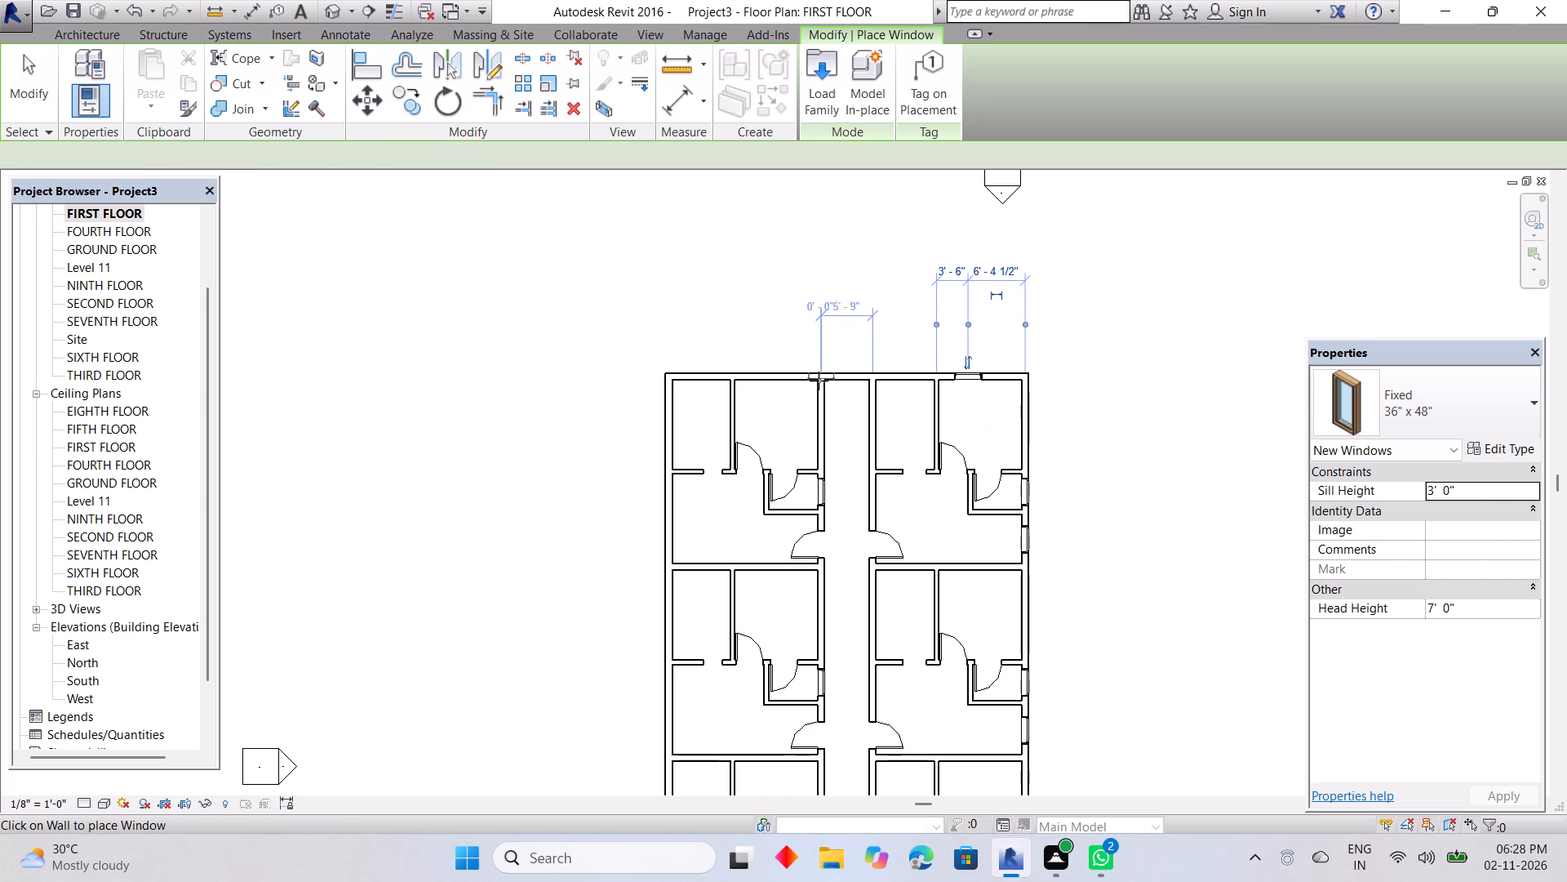
pyautogui.click(764, 375)
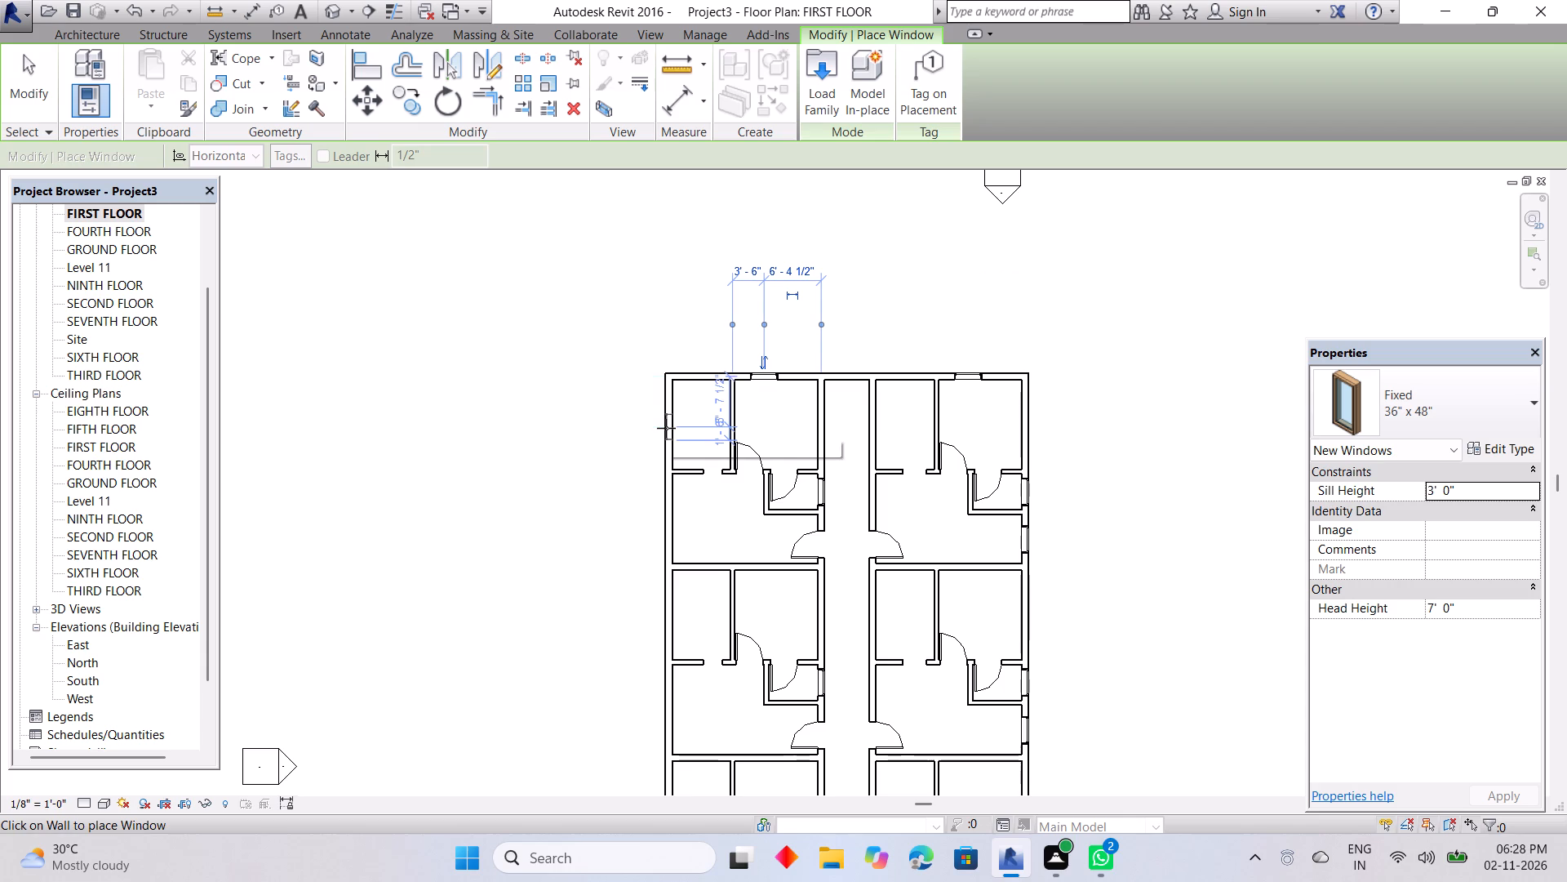
# Place Fixed 36" x 48" windows in the outer wall of the narrow upper room and lower room of the top two left-hand units.
pyautogui.click(665, 433)
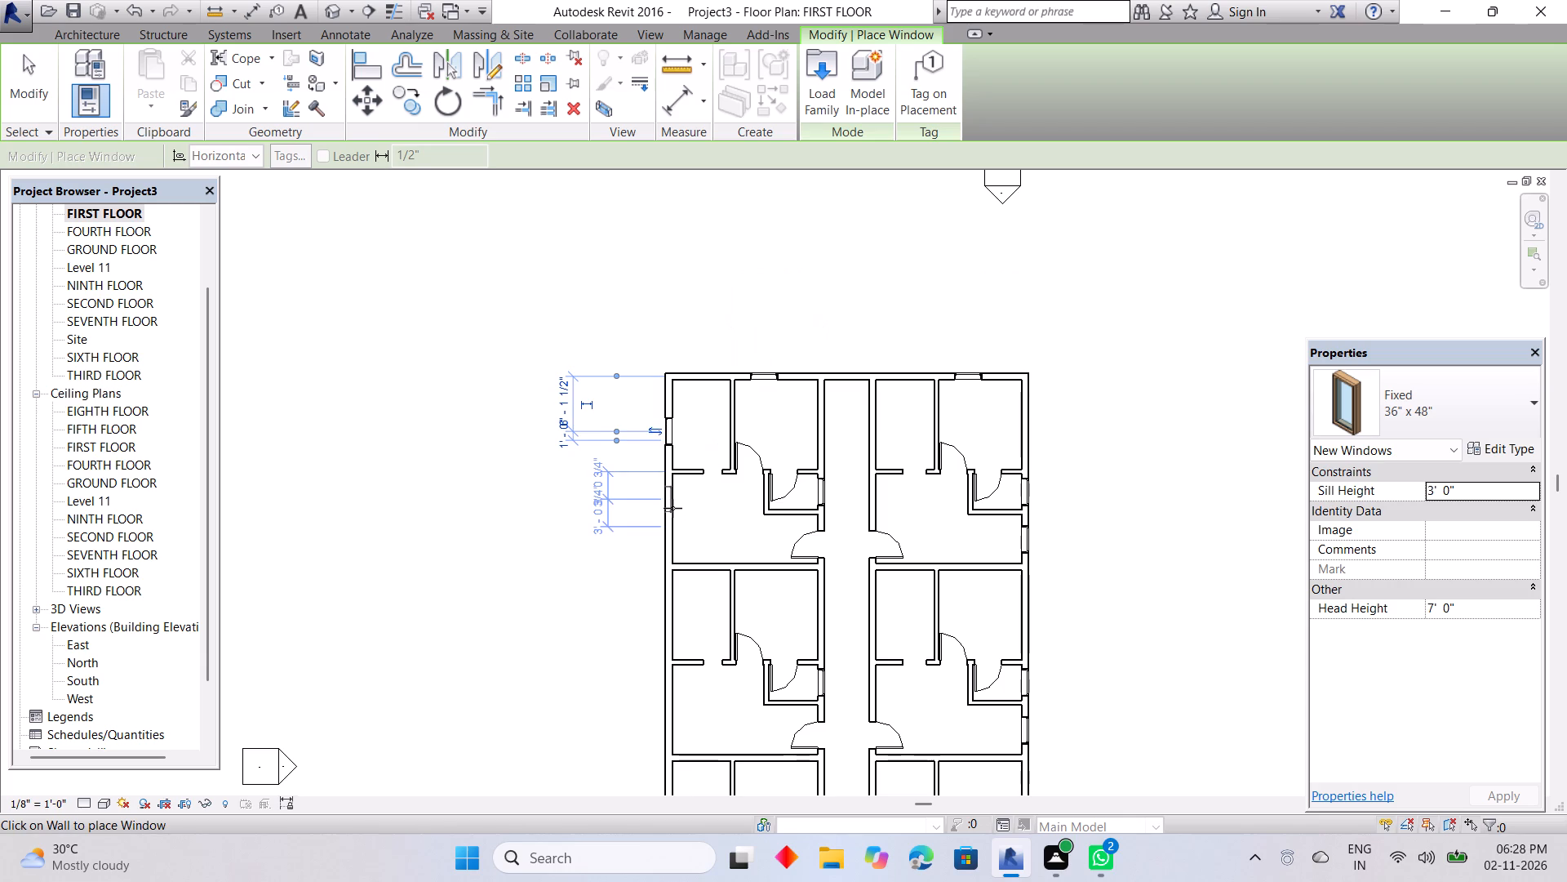
pyautogui.moveTo(670, 508); pyautogui.dragTo(708, 376, button='middle')
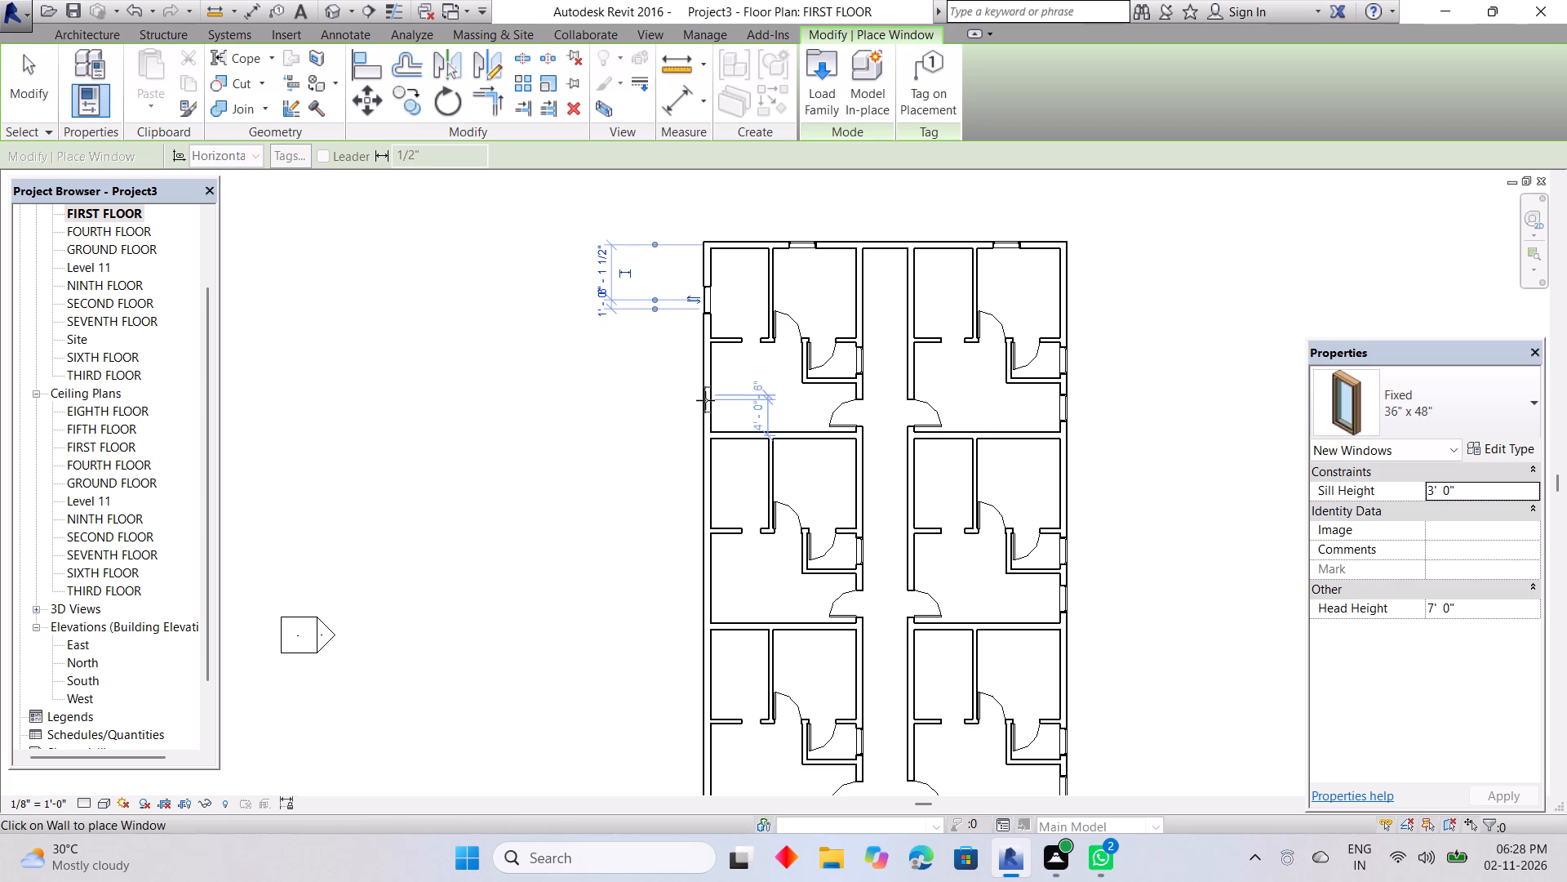
pyautogui.click(705, 400)
pyautogui.moveTo(706, 457); pyautogui.dragTo(730, 333, button='middle')
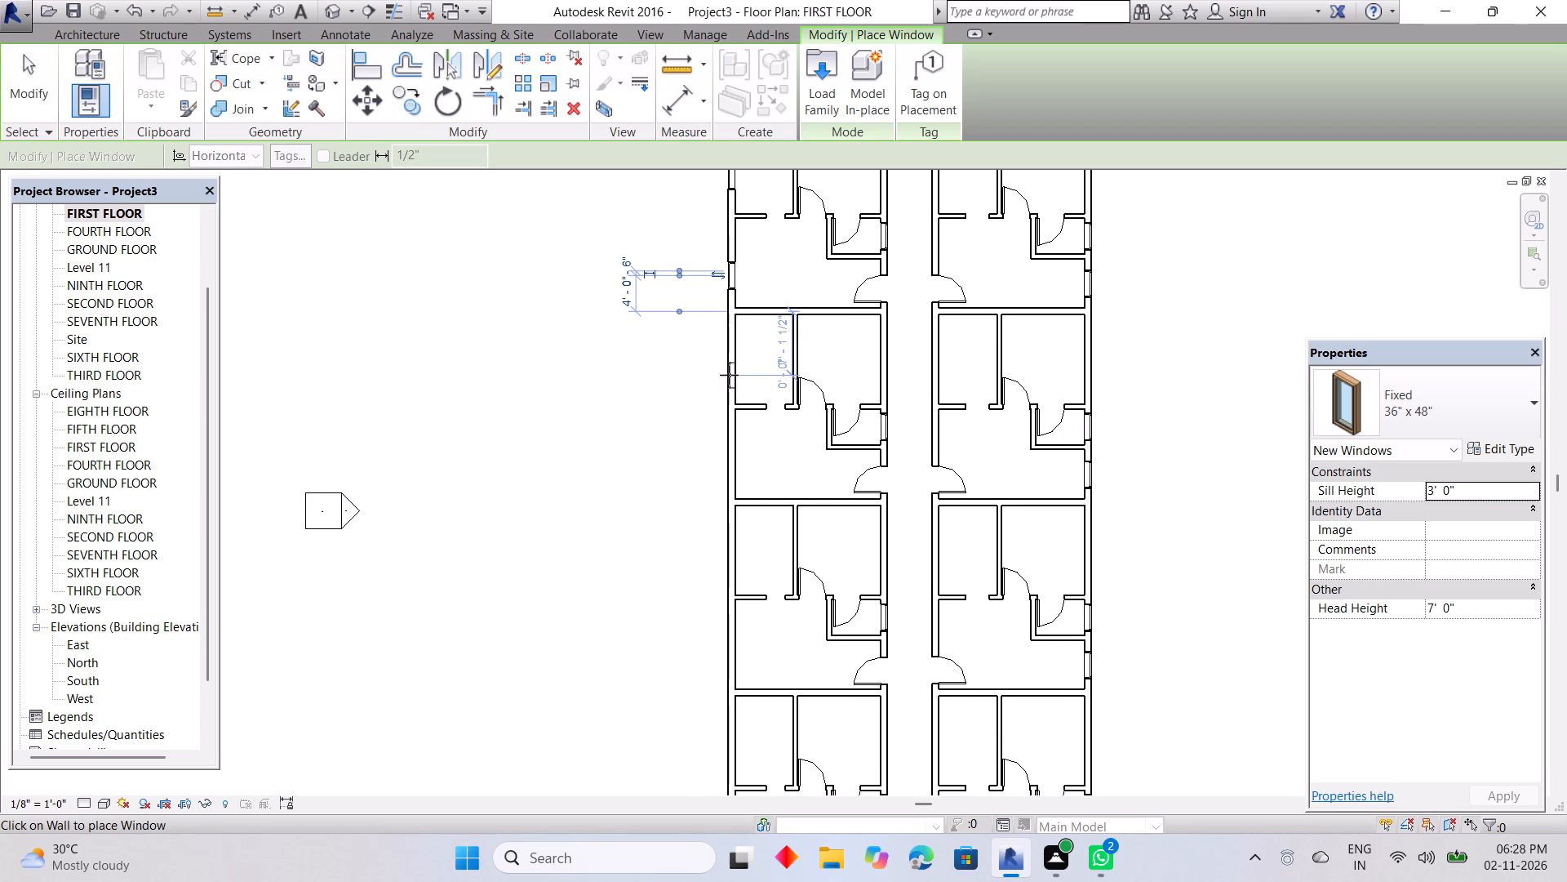
pyautogui.click(729, 371)
pyautogui.moveTo(729, 432); pyautogui.dragTo(729, 345, button='middle')
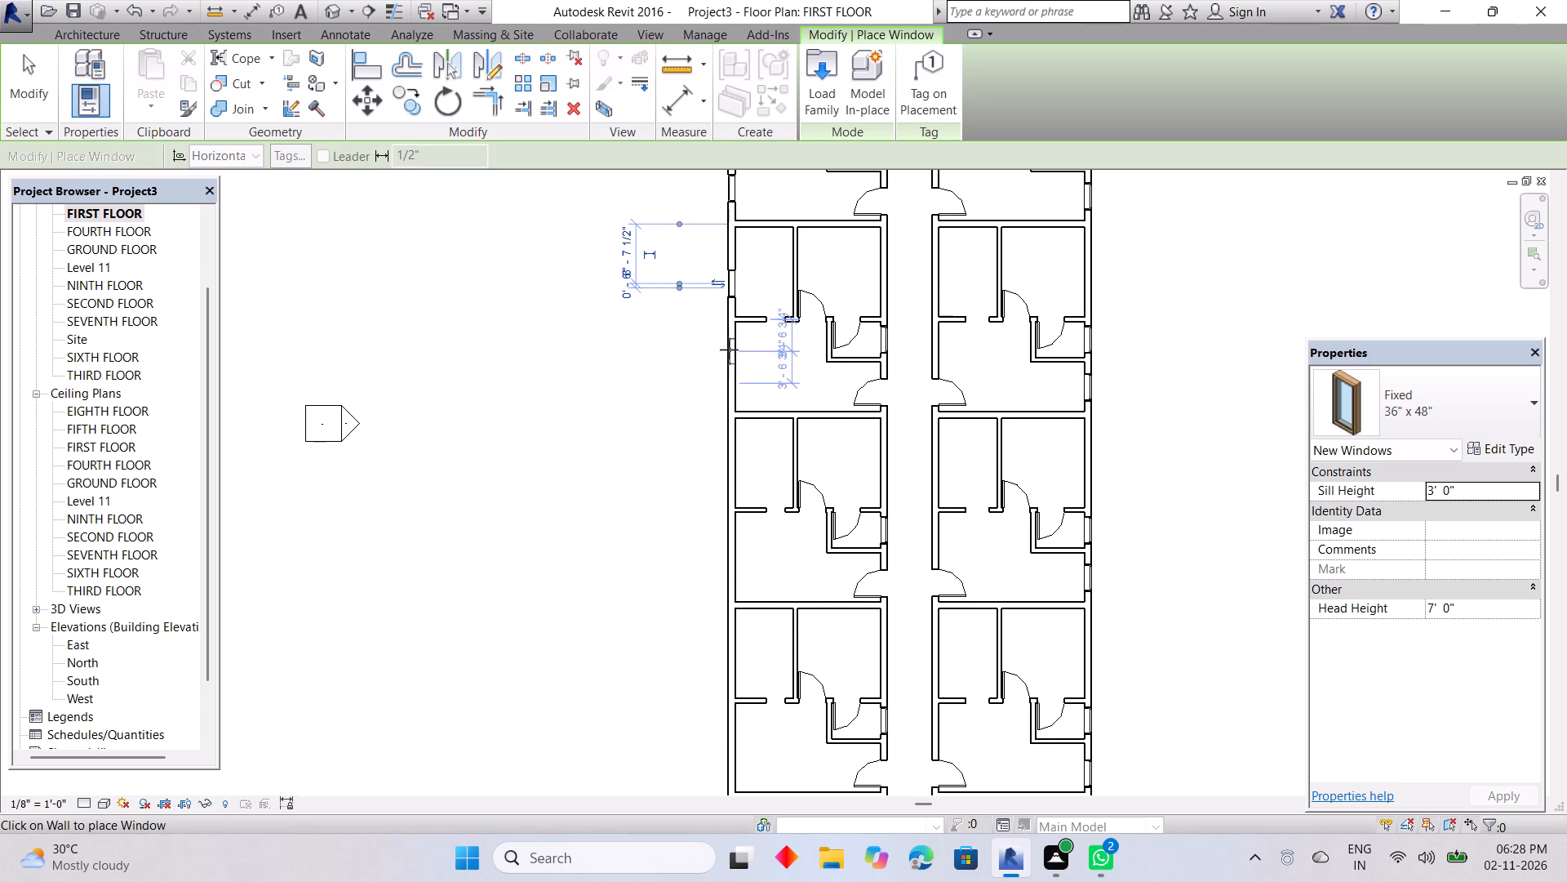
pyautogui.click(729, 381)
# Place Fixed 36" x 48" windows in the bottom two left-hand units' outer wall, about 7'-1 1/2" below each narrow upper and lower room's top.
pyautogui.moveTo(762, 413); pyautogui.dragTo(804, 222, button='middle')
pyautogui.click(768, 288)
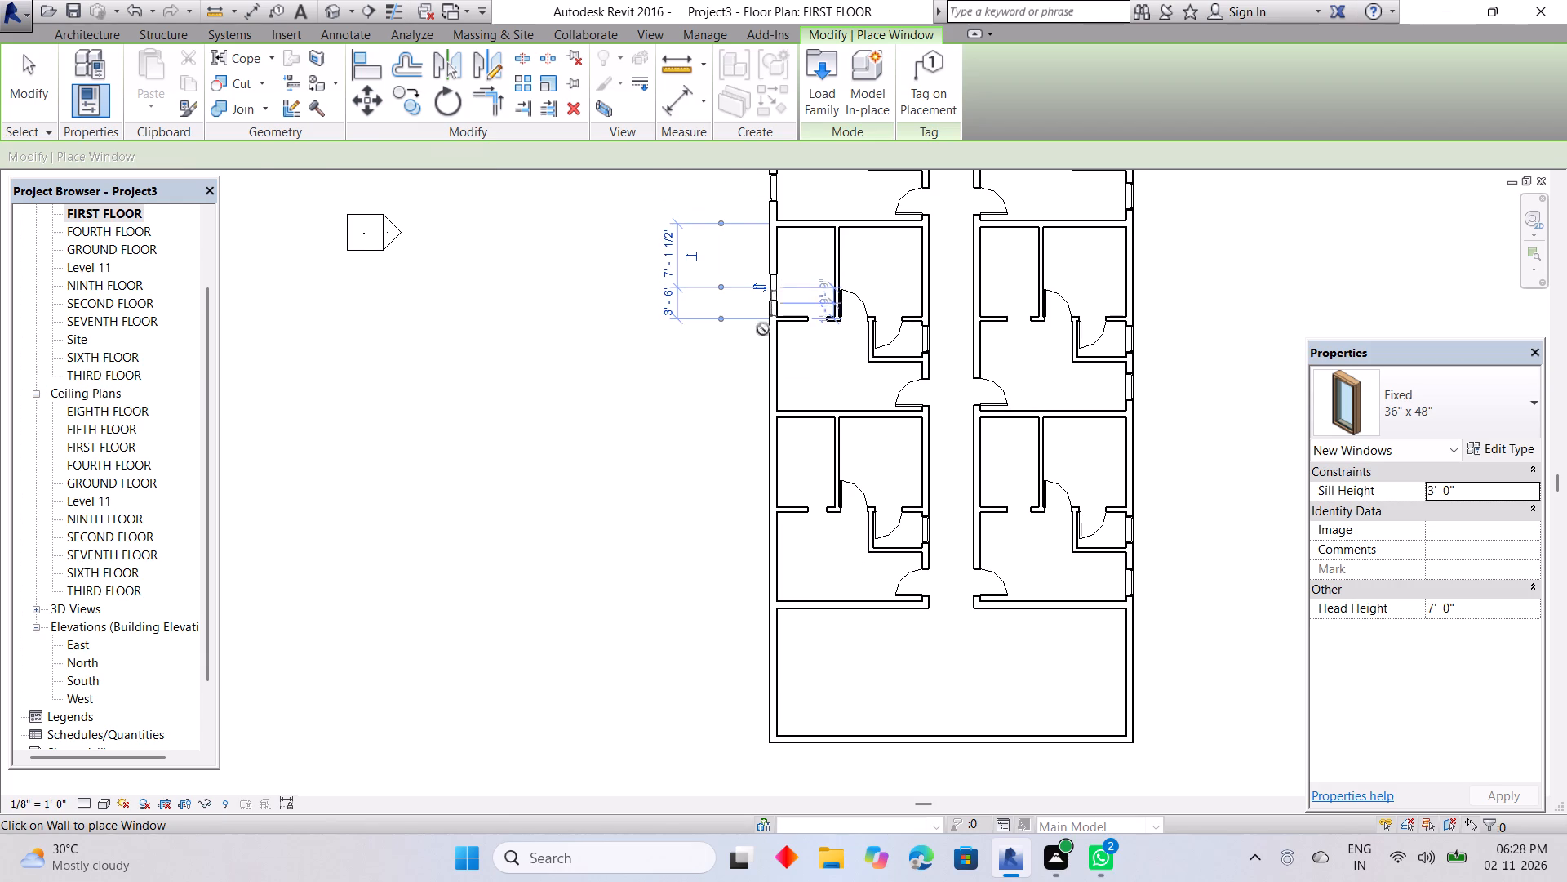
pyautogui.click(770, 382)
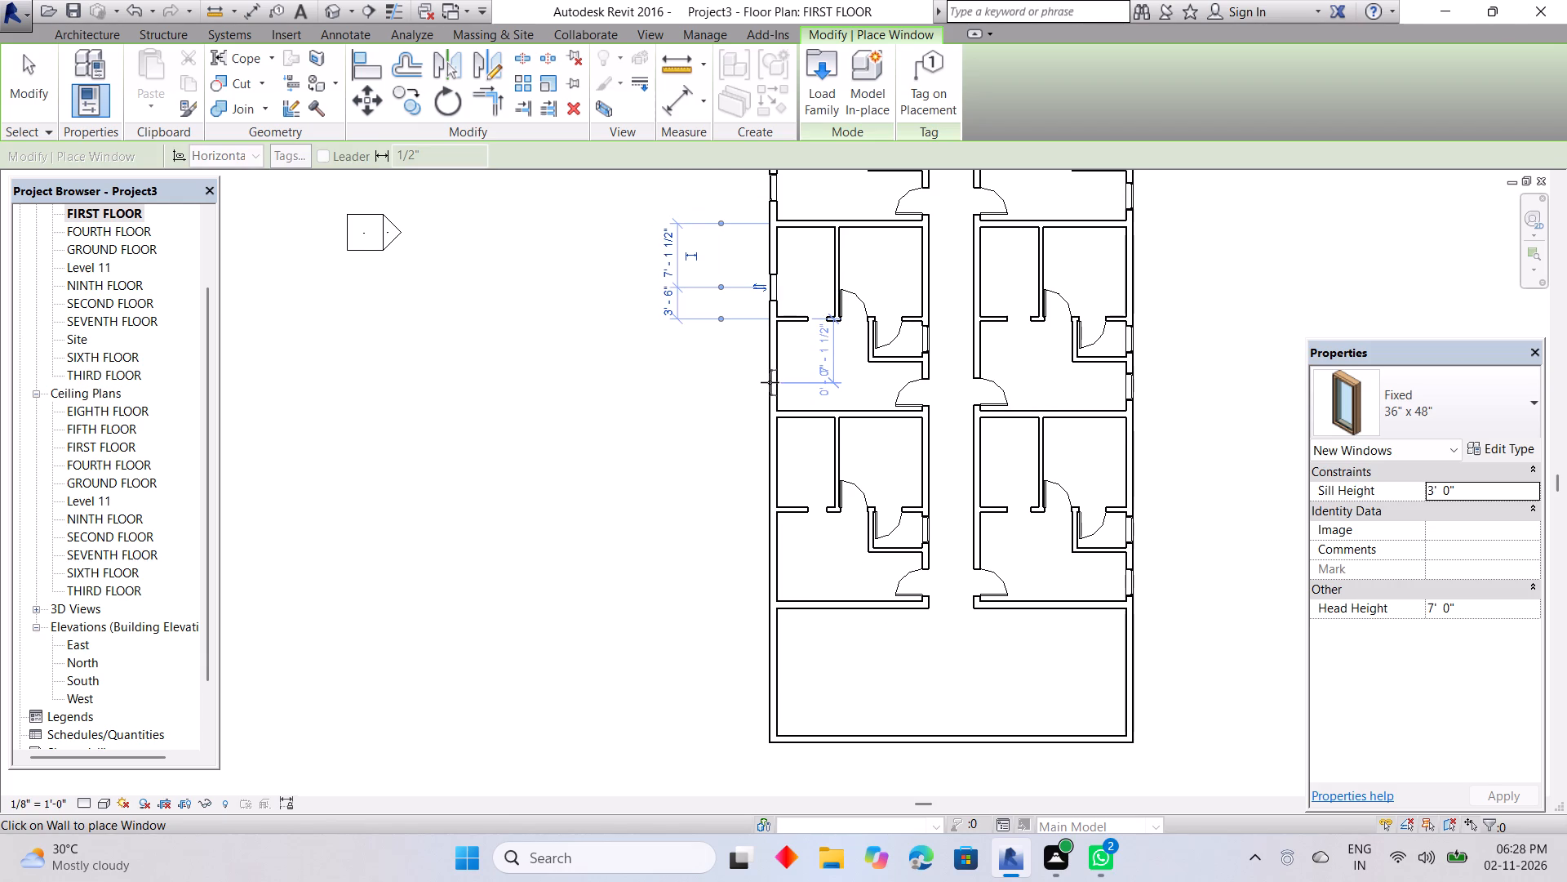
pyautogui.moveTo(810, 404); pyautogui.dragTo(839, 269, button='middle')
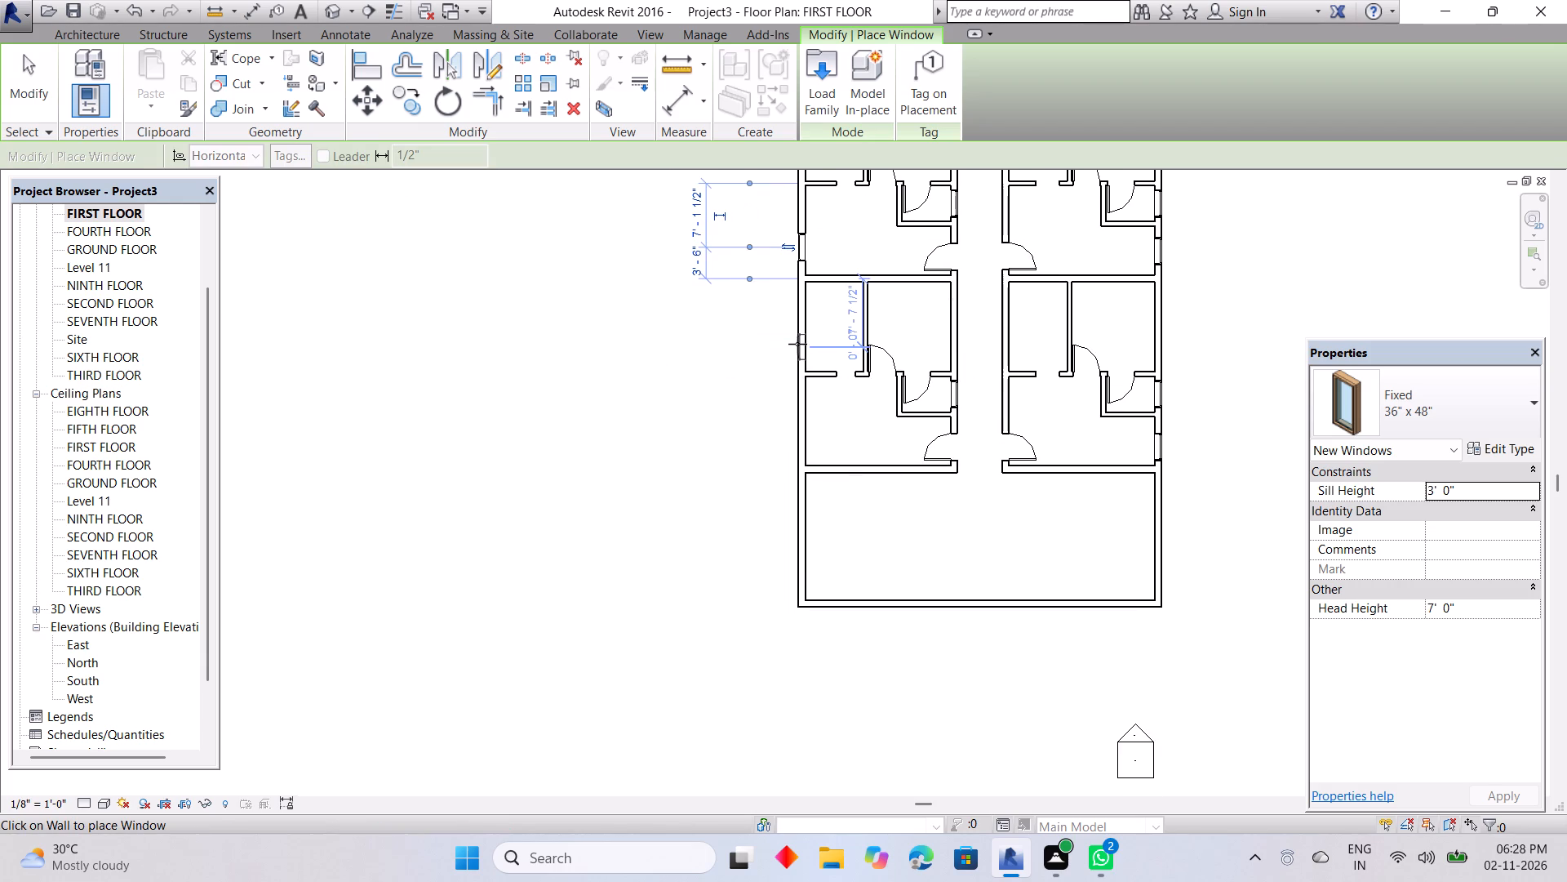
pyautogui.click(798, 343)
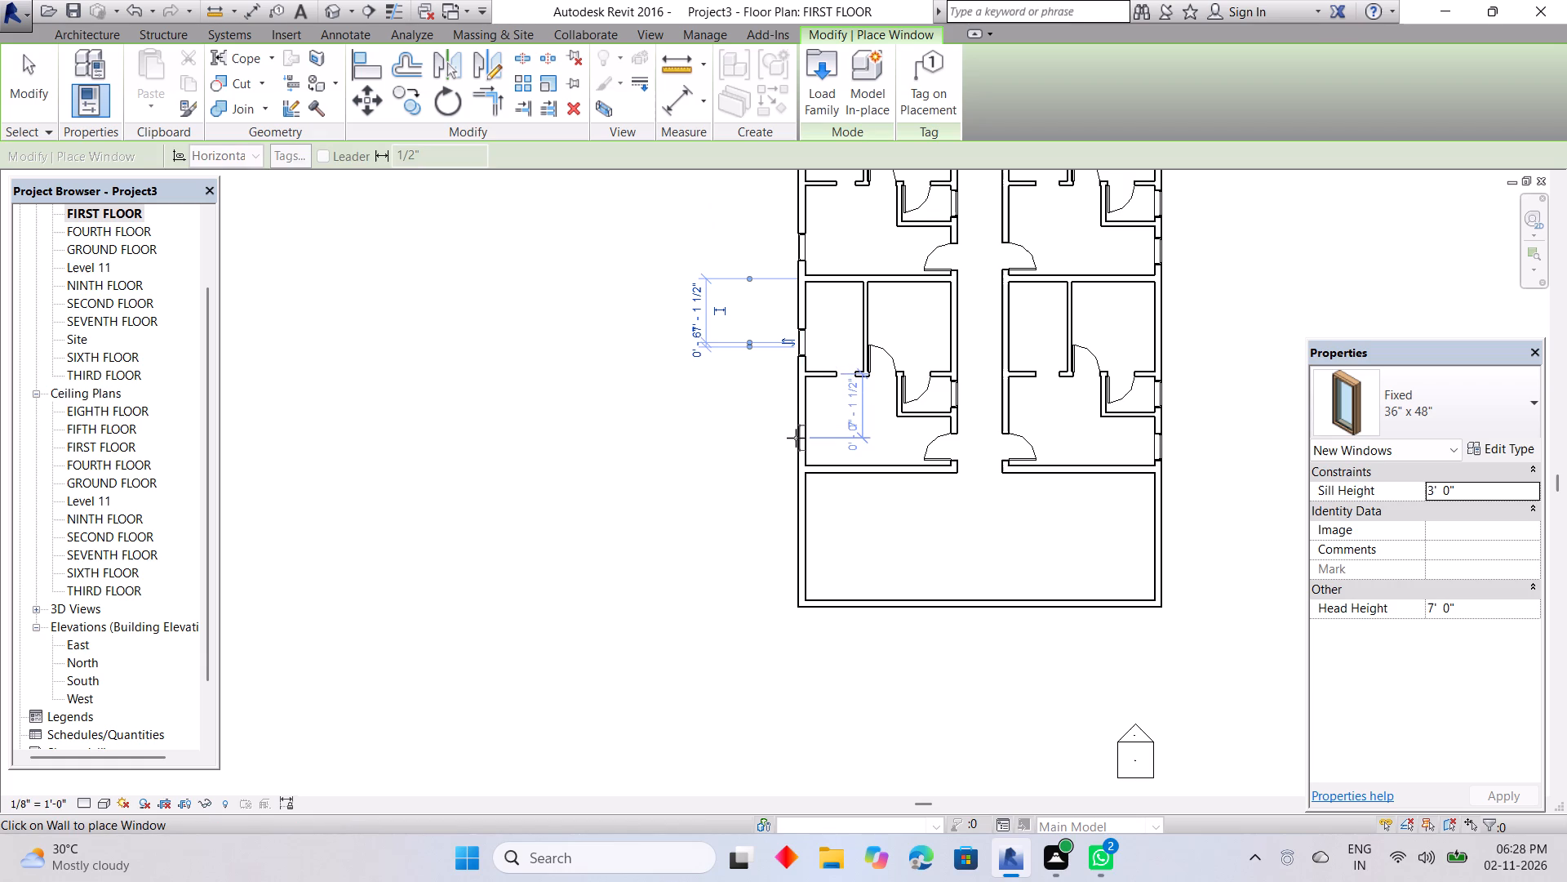
pyautogui.click(800, 436)
pyautogui.scroll(-3, 890, 412)
pyautogui.moveTo(887, 412); pyautogui.dragTo(869, 461, button='middle')
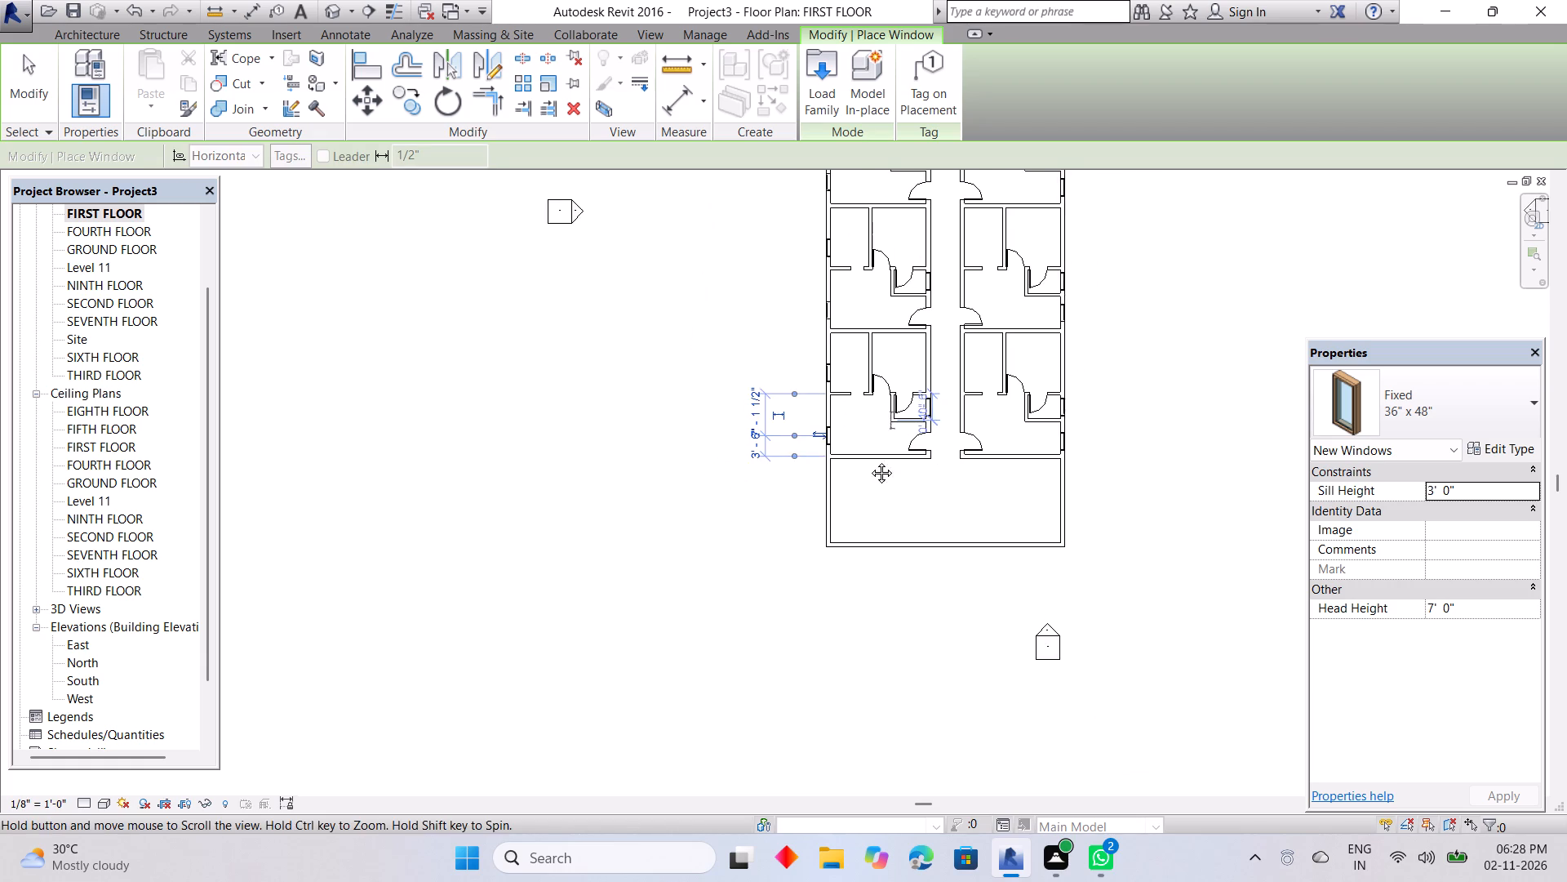
# End the window placement on the first floor and open the SECOND FLOOR floor plan.
pyautogui.moveTo(869, 461); pyautogui.dragTo(870, 603, button='middle')
pyautogui.scroll(-2, 870, 601)
pyautogui.moveTo(890, 541); pyautogui.dragTo(877, 612, button='middle')
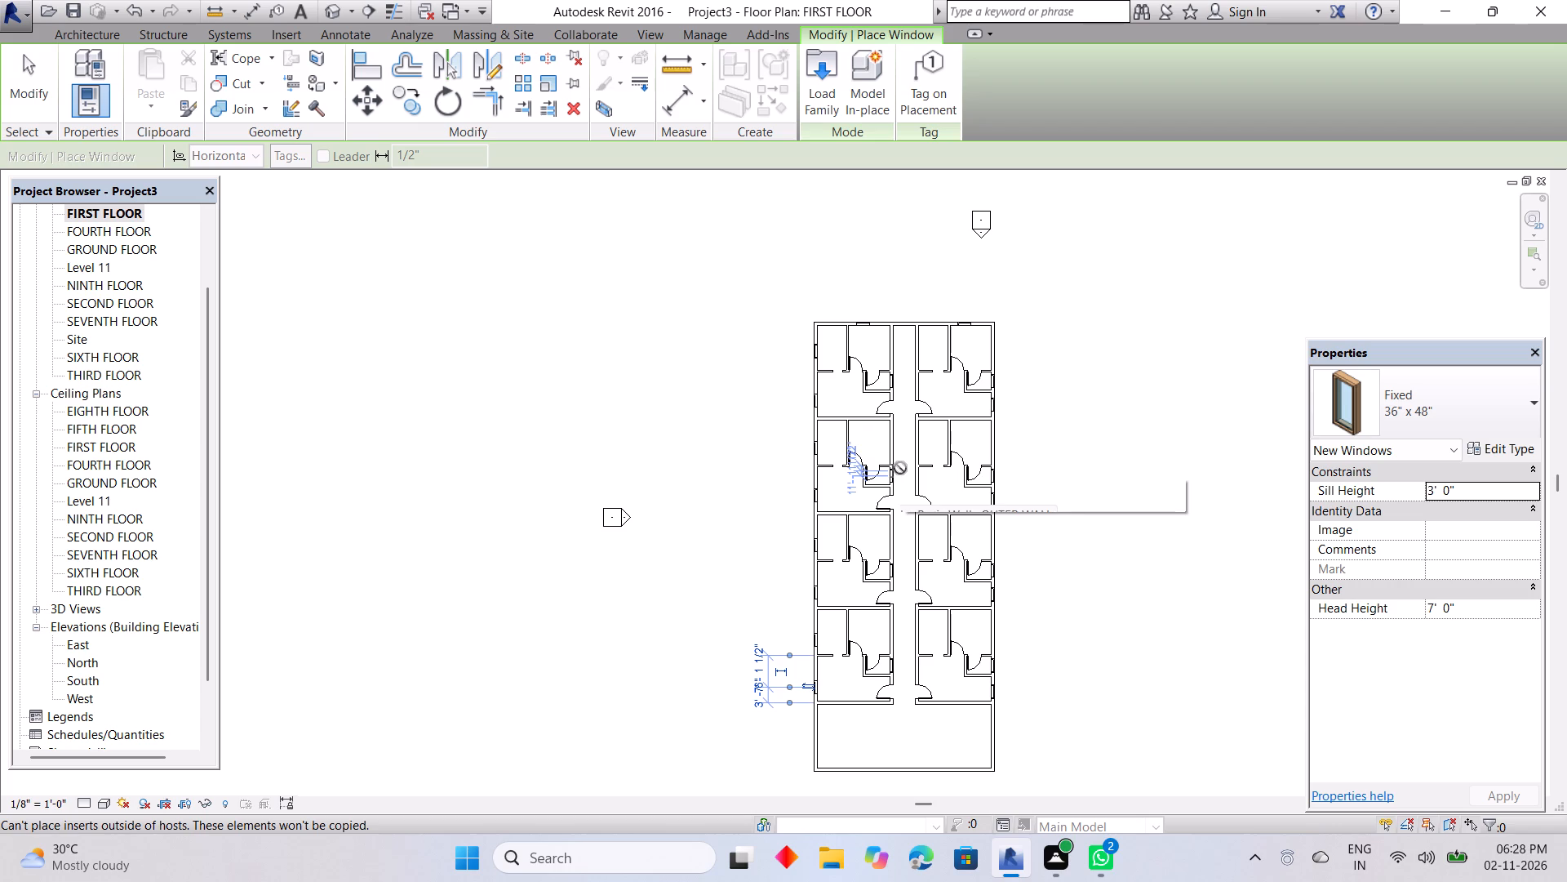
pyautogui.press('Escape')
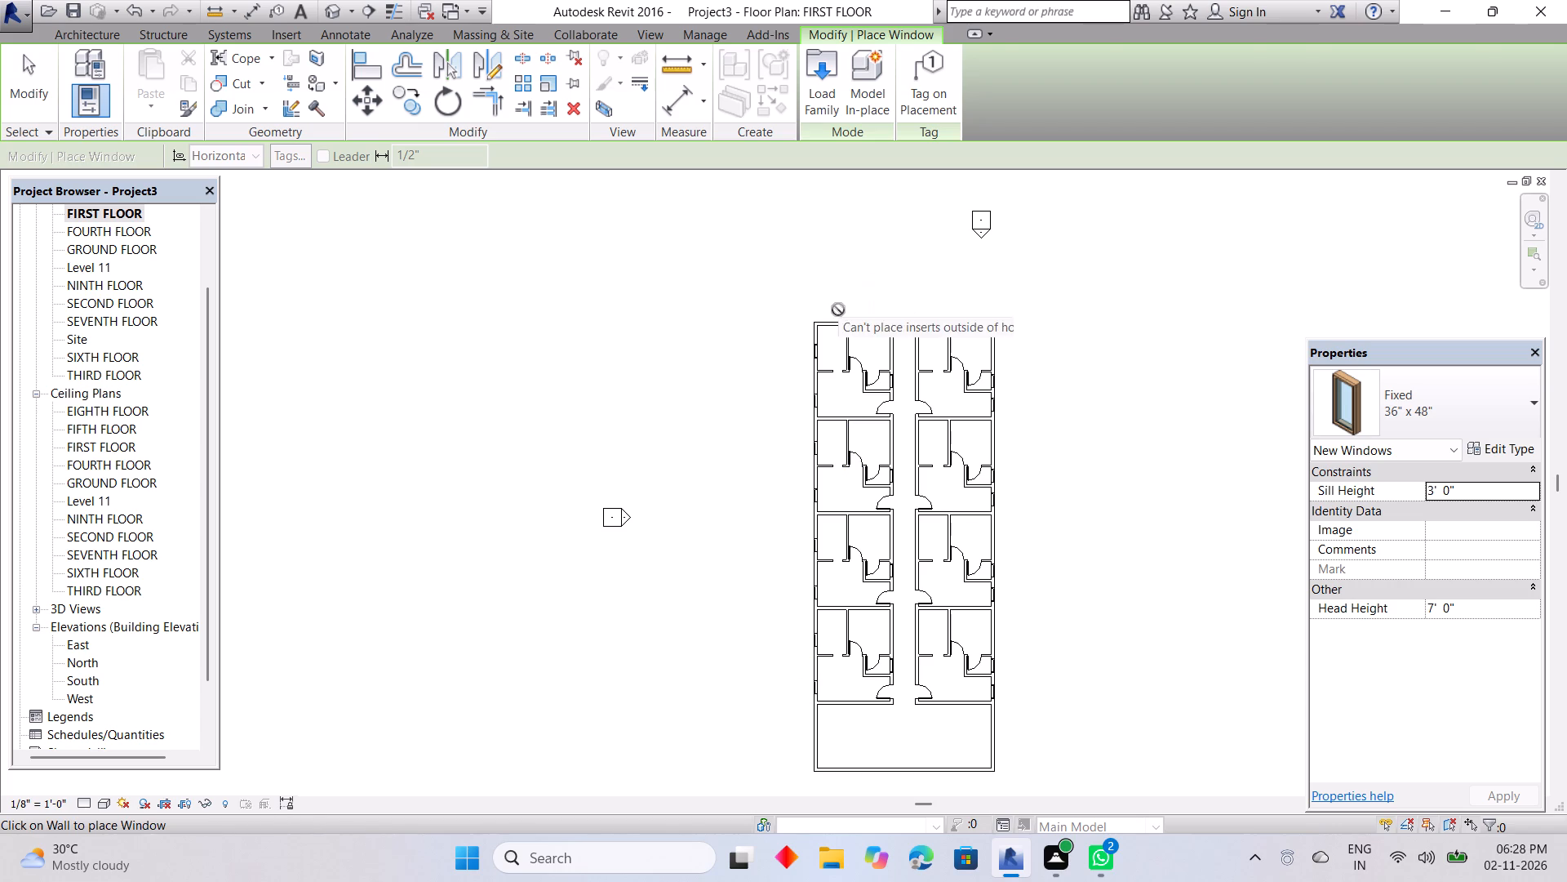
pyautogui.press('Escape')
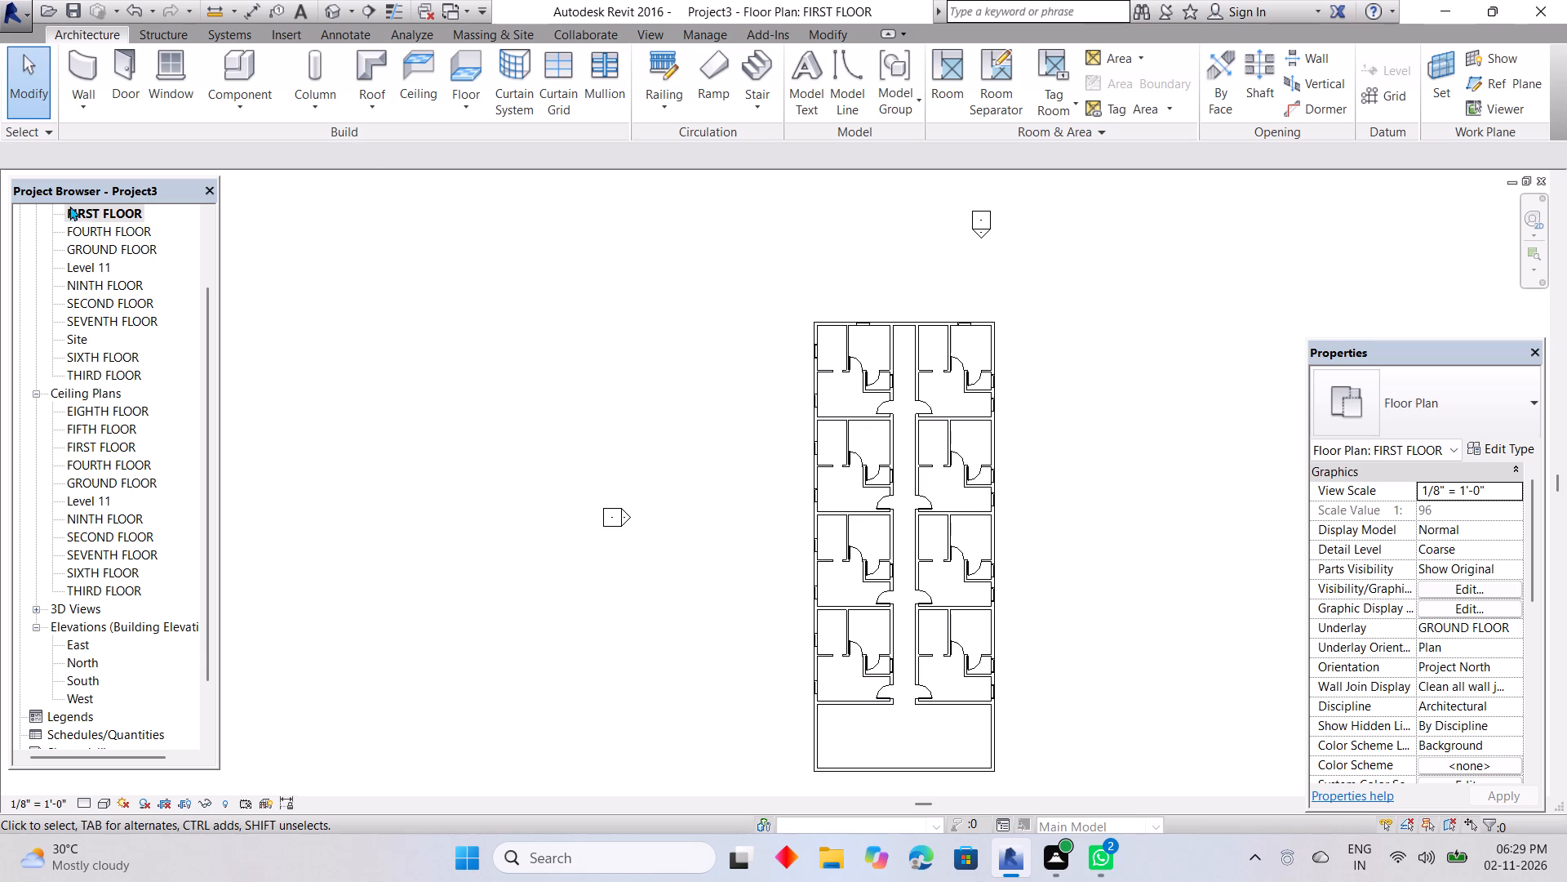
pyautogui.scroll(6, 149, 203)
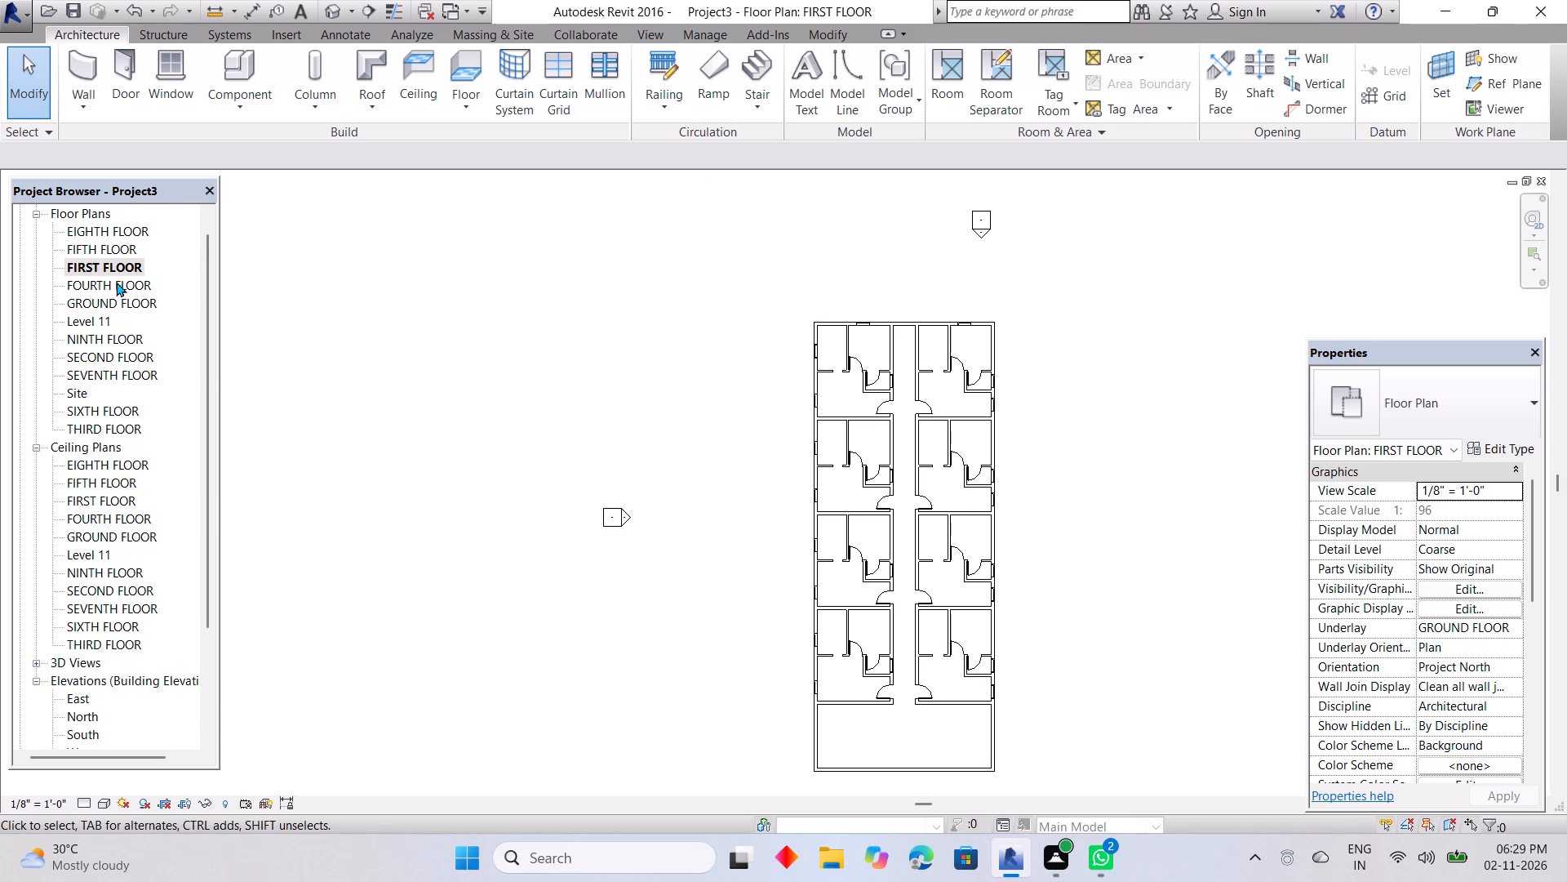
pyautogui.doubleClick(132, 392)
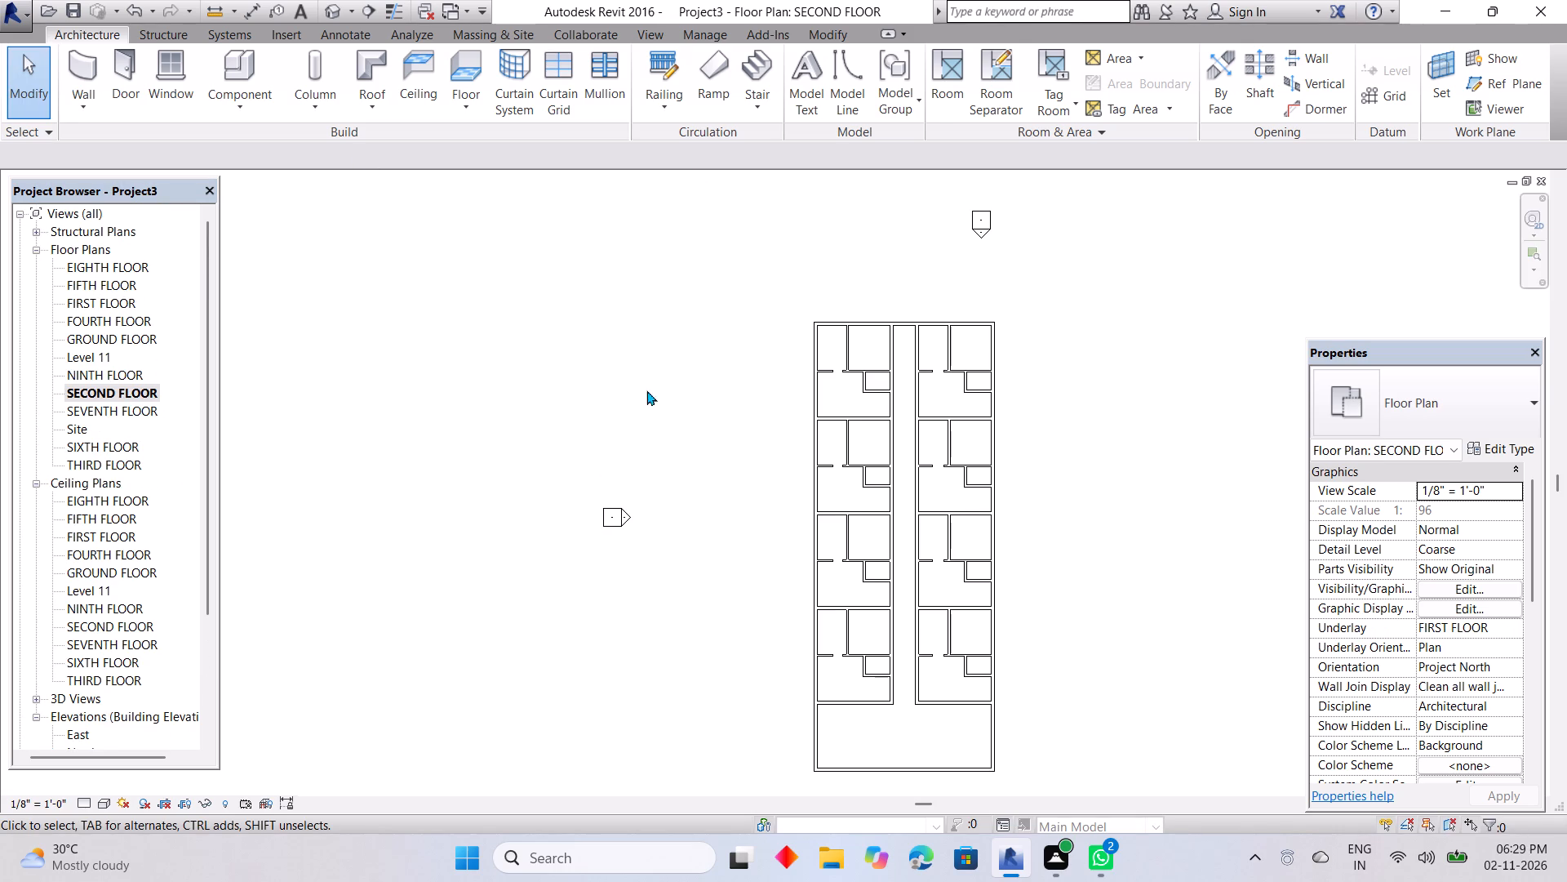
# Place Single-Flush 36" x 84" doors in the top walls of the small enclosed rooms and beside the partitions above, in the top two left-hand units.
pyautogui.click(145, 79)
pyautogui.click(120, 56)
pyautogui.scroll(4, 873, 388)
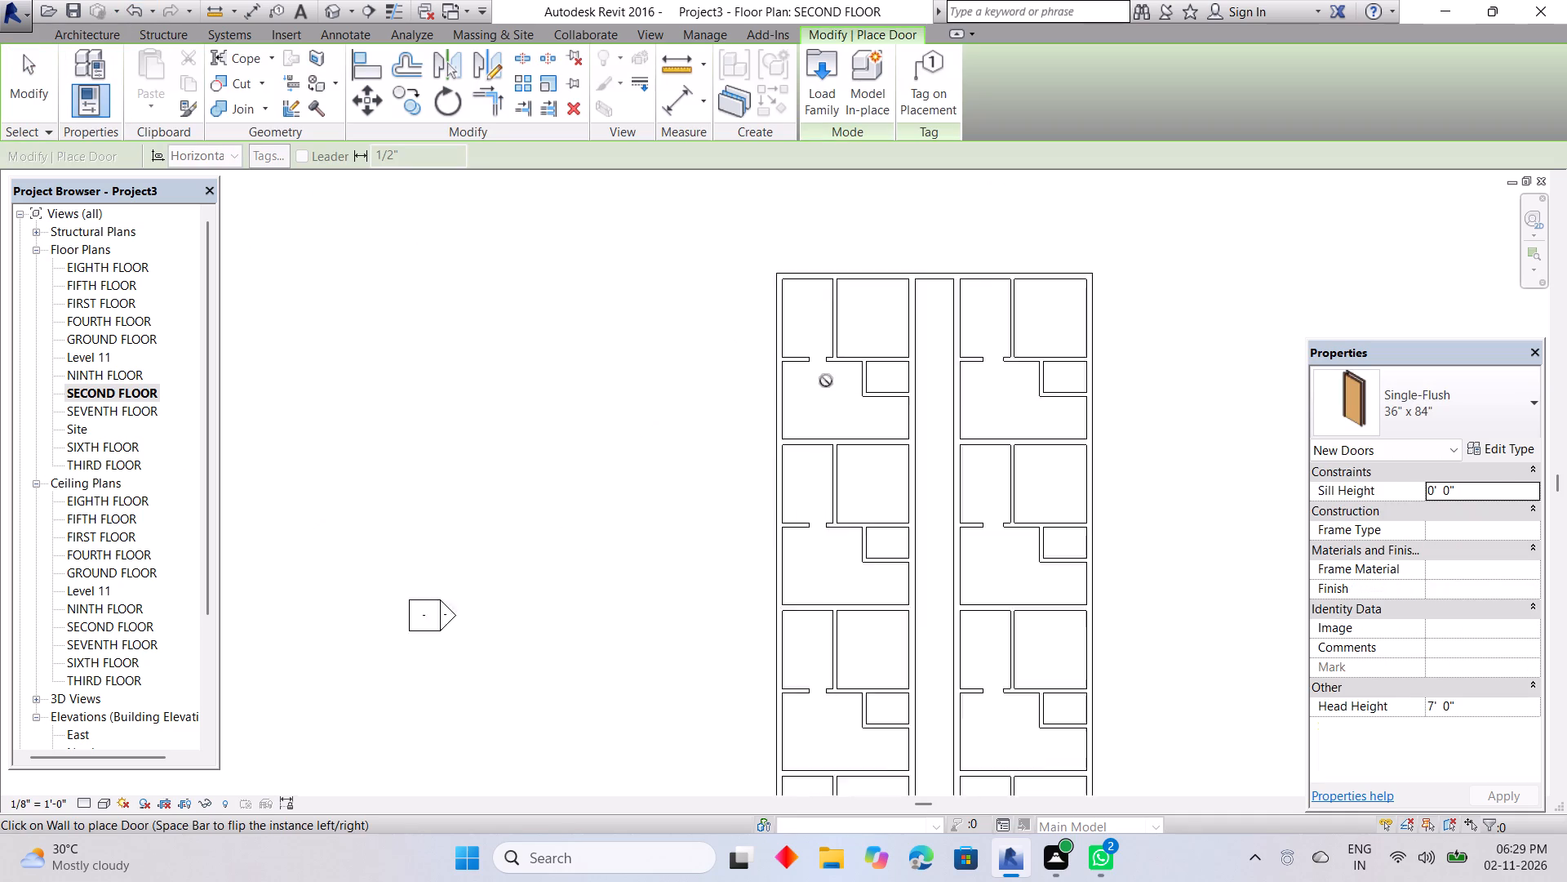
pyautogui.scroll(2, 826, 381)
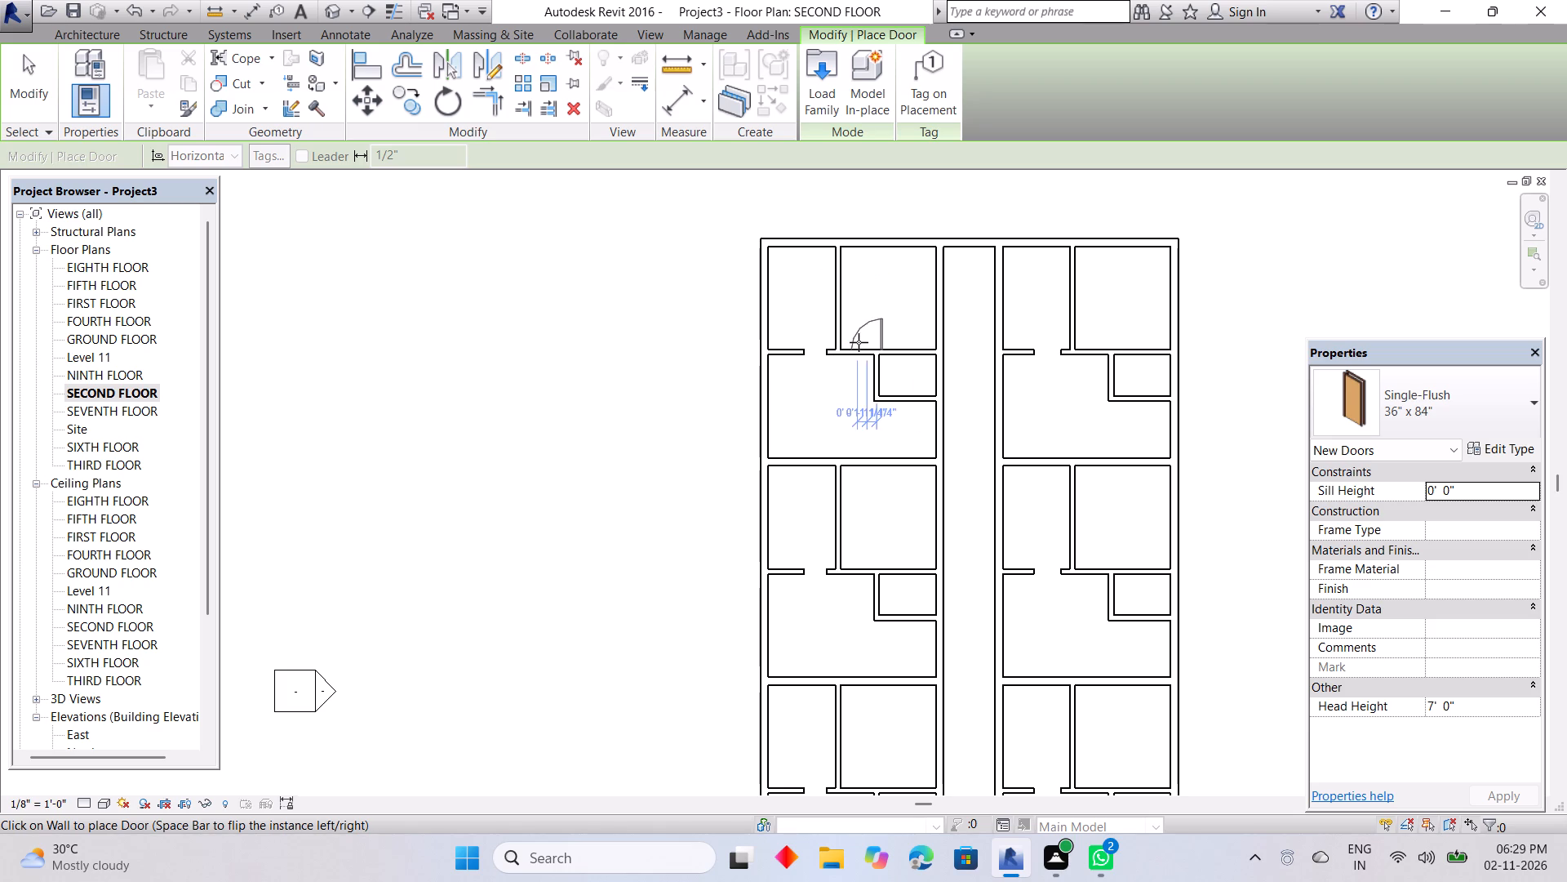
pyautogui.press('space')
pyautogui.click(858, 342)
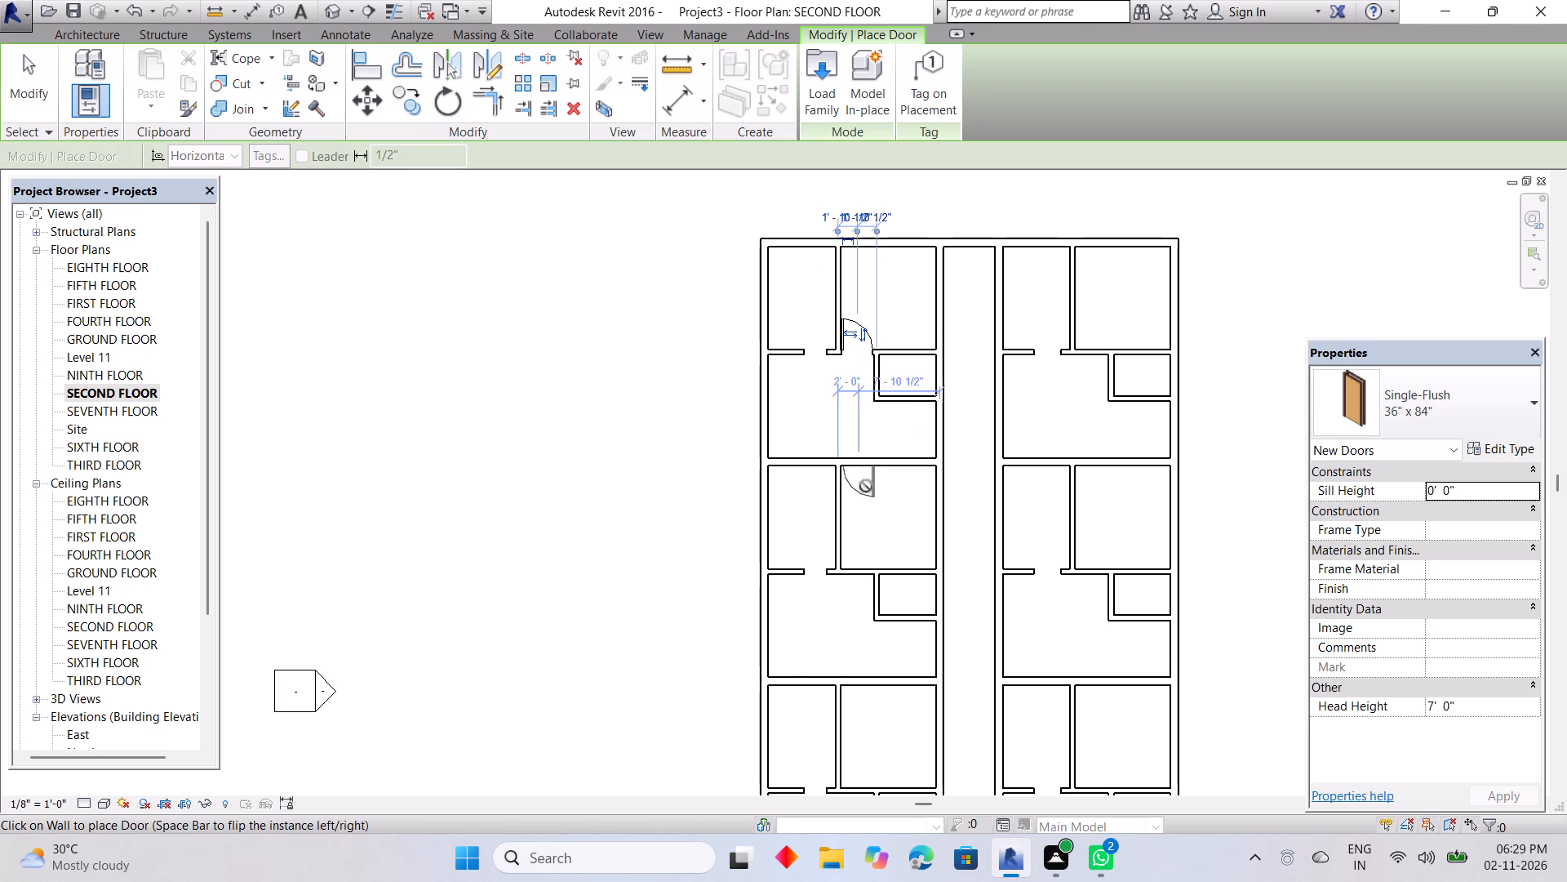
pyautogui.click(856, 563)
pyautogui.hotkey('ctrl', 'z')
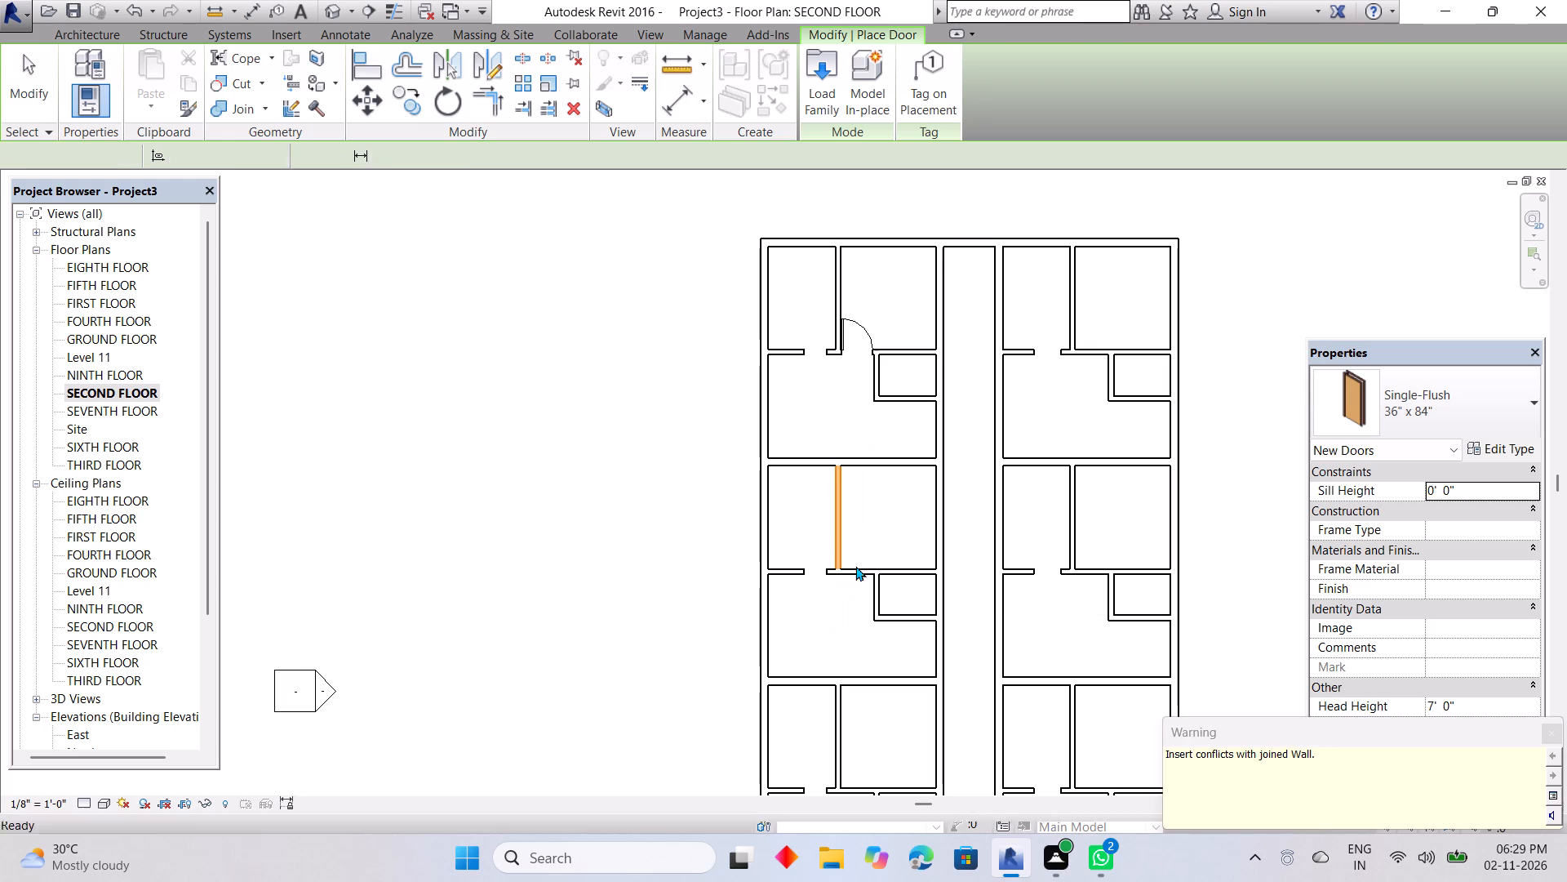
pyautogui.press('space')
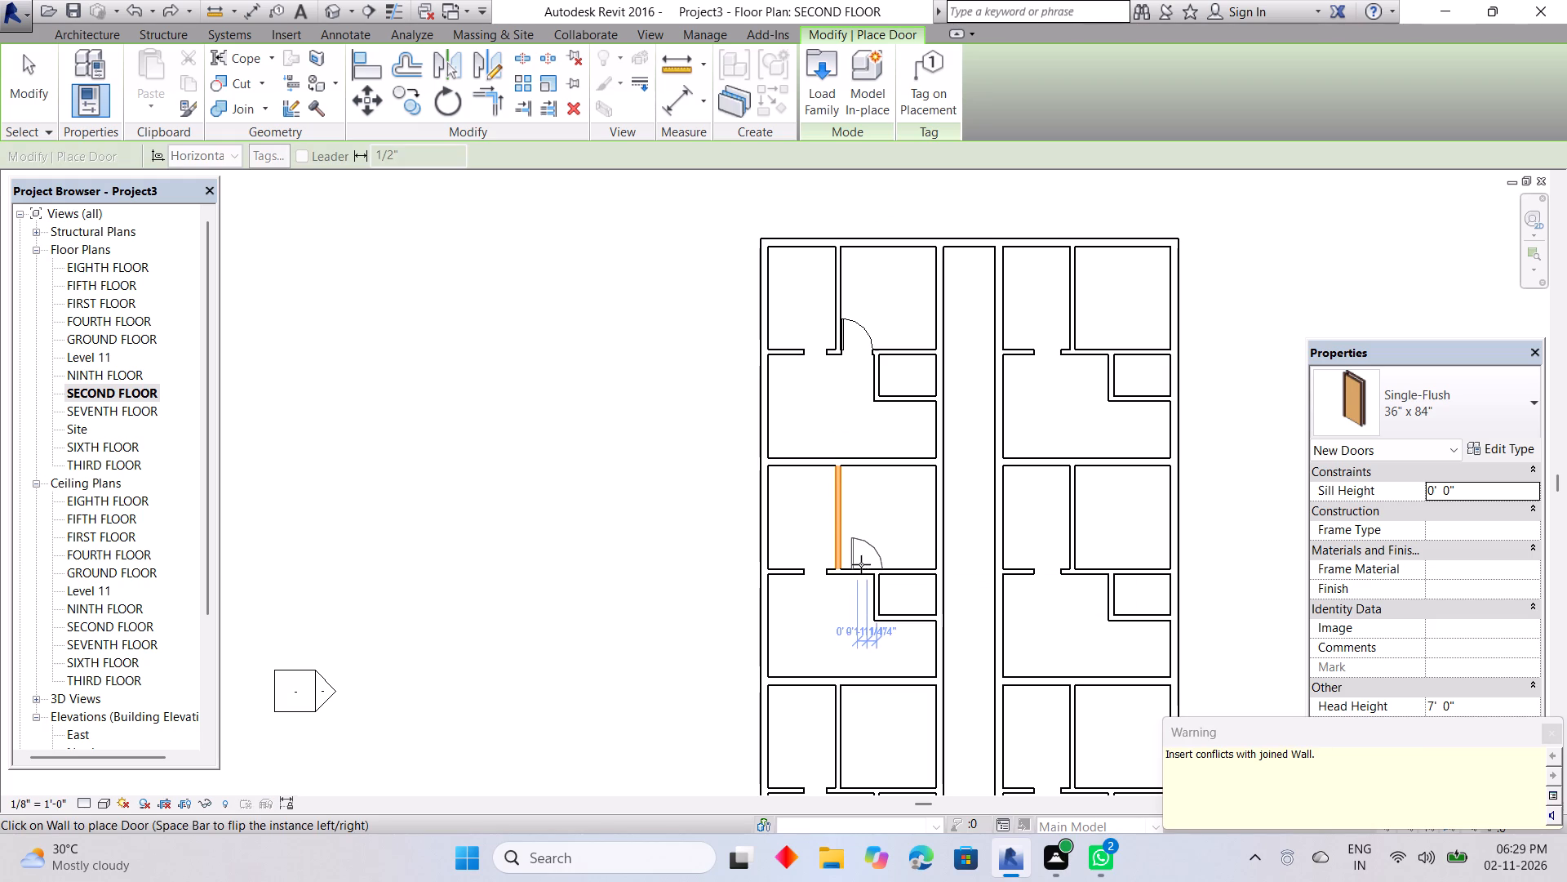
pyautogui.click(858, 565)
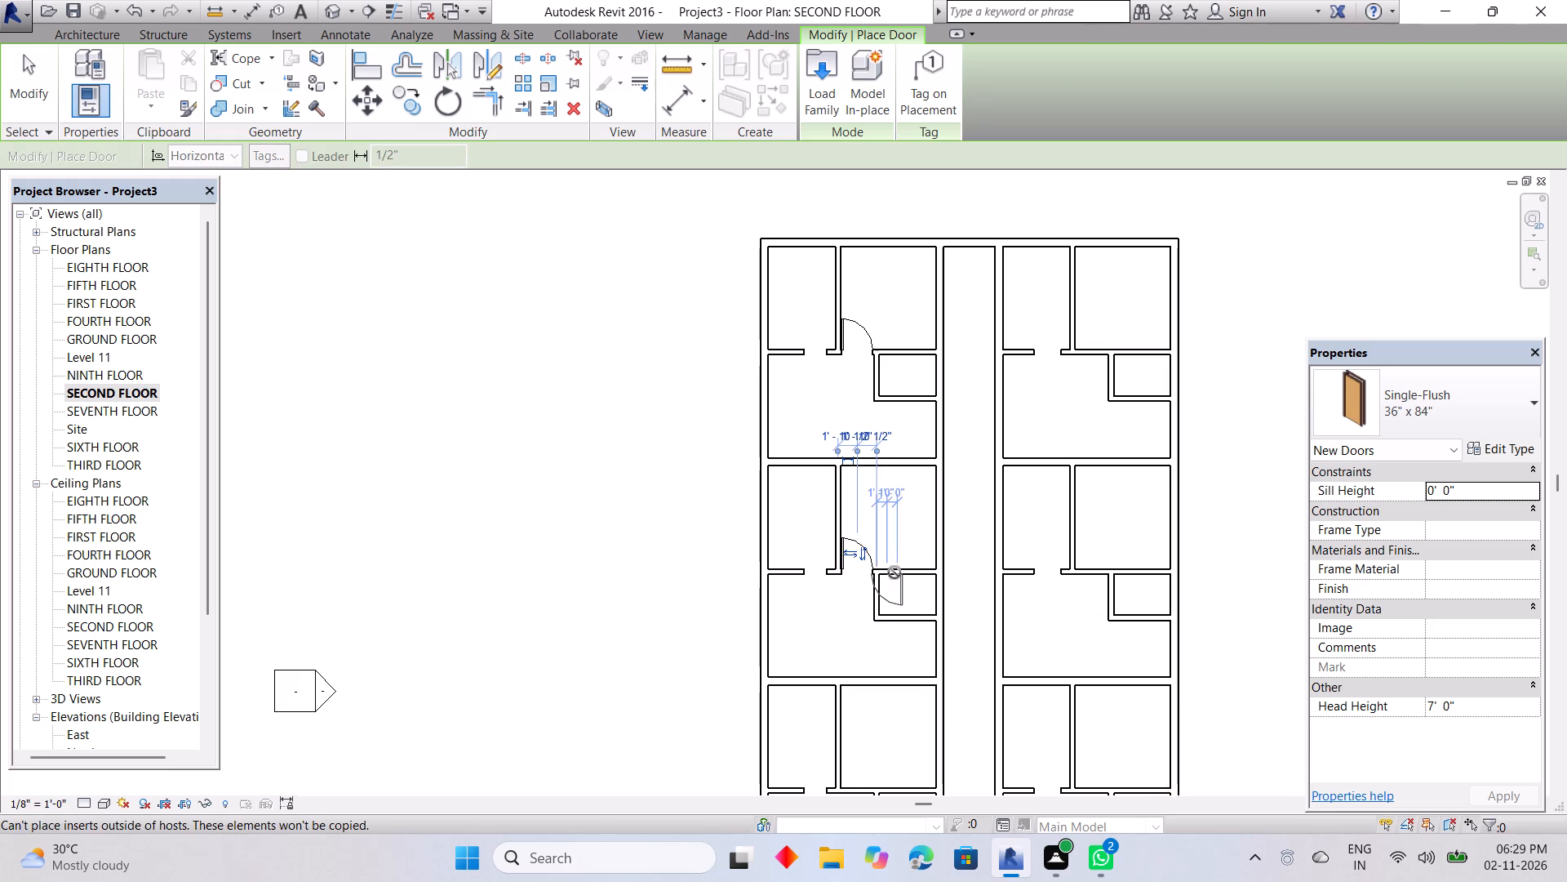
pyautogui.press('space')
pyautogui.click(899, 360)
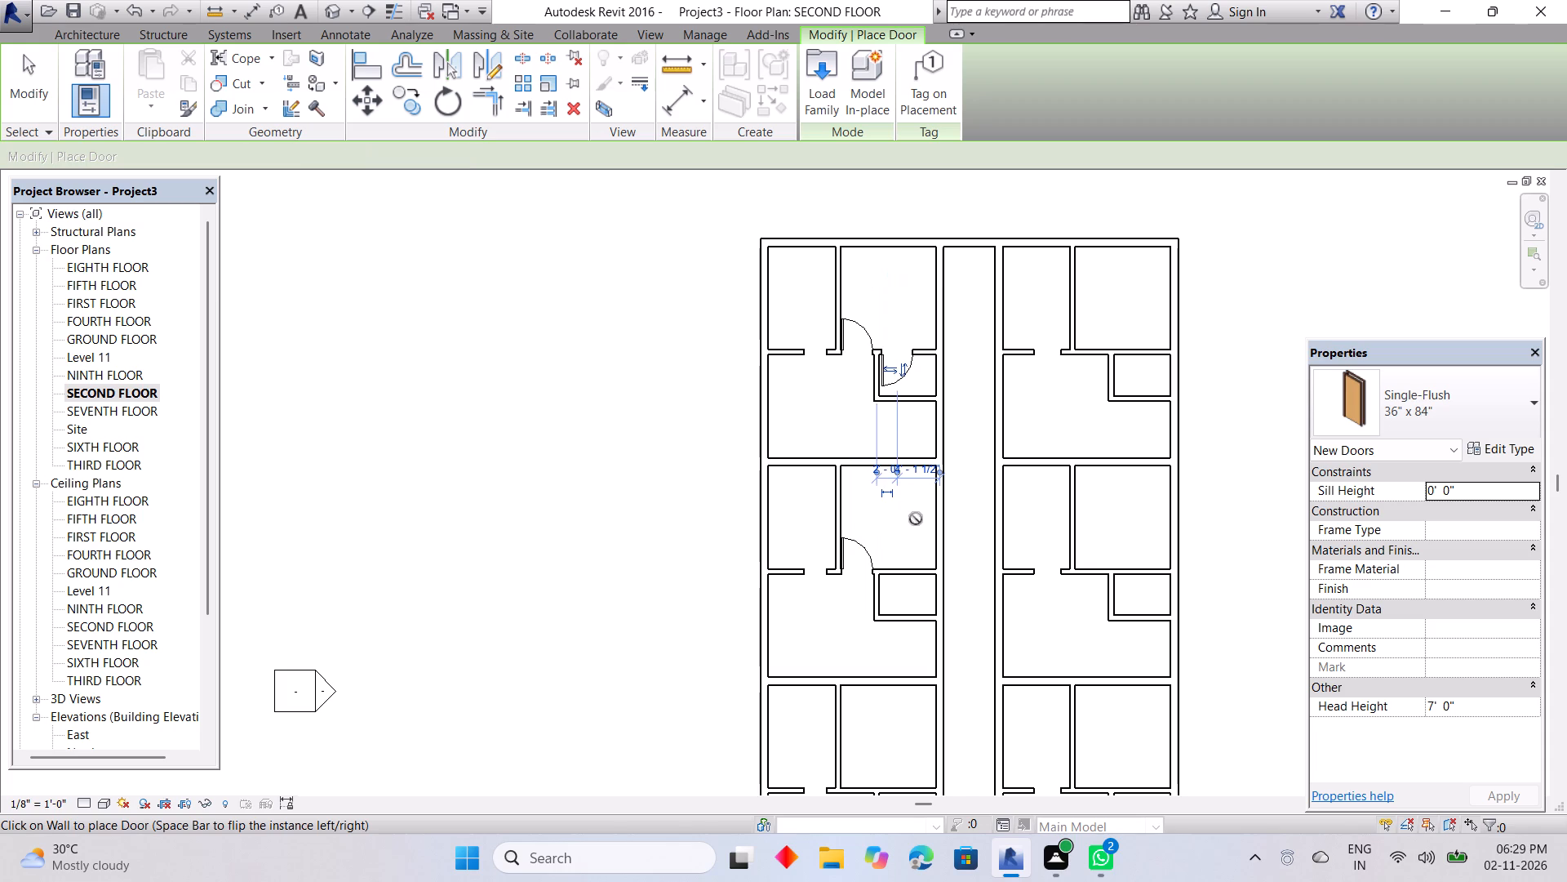
pyautogui.click(897, 581)
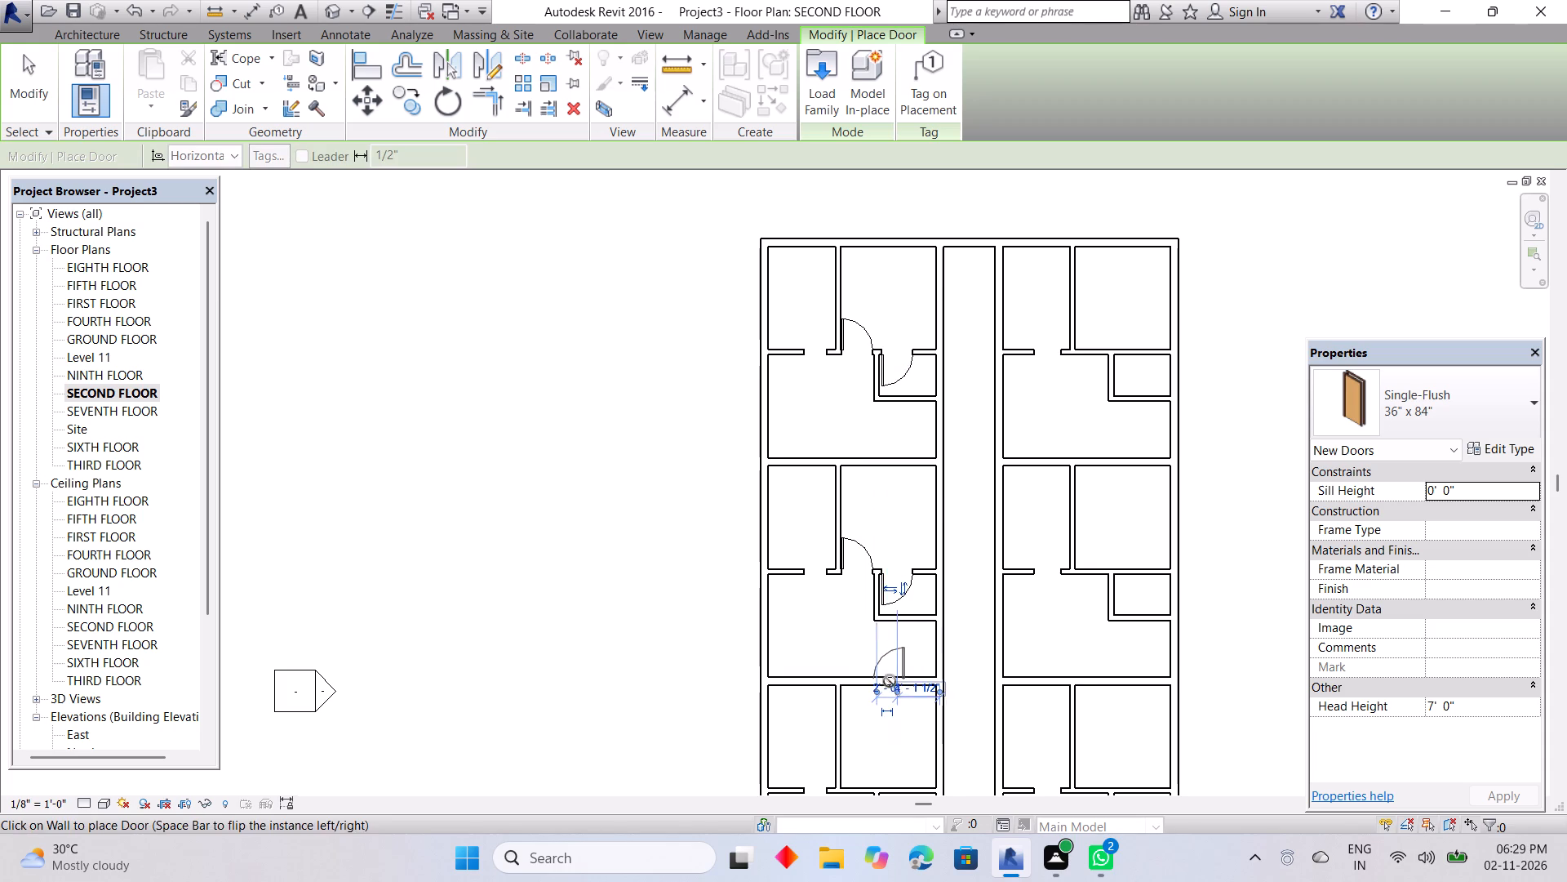
# Place Single-Flush 36" x 84" doors into the larger upper room and small enclosed room of the bottom two left-hand units.
pyautogui.moveTo(889, 681); pyautogui.dragTo(920, 423, button='middle')
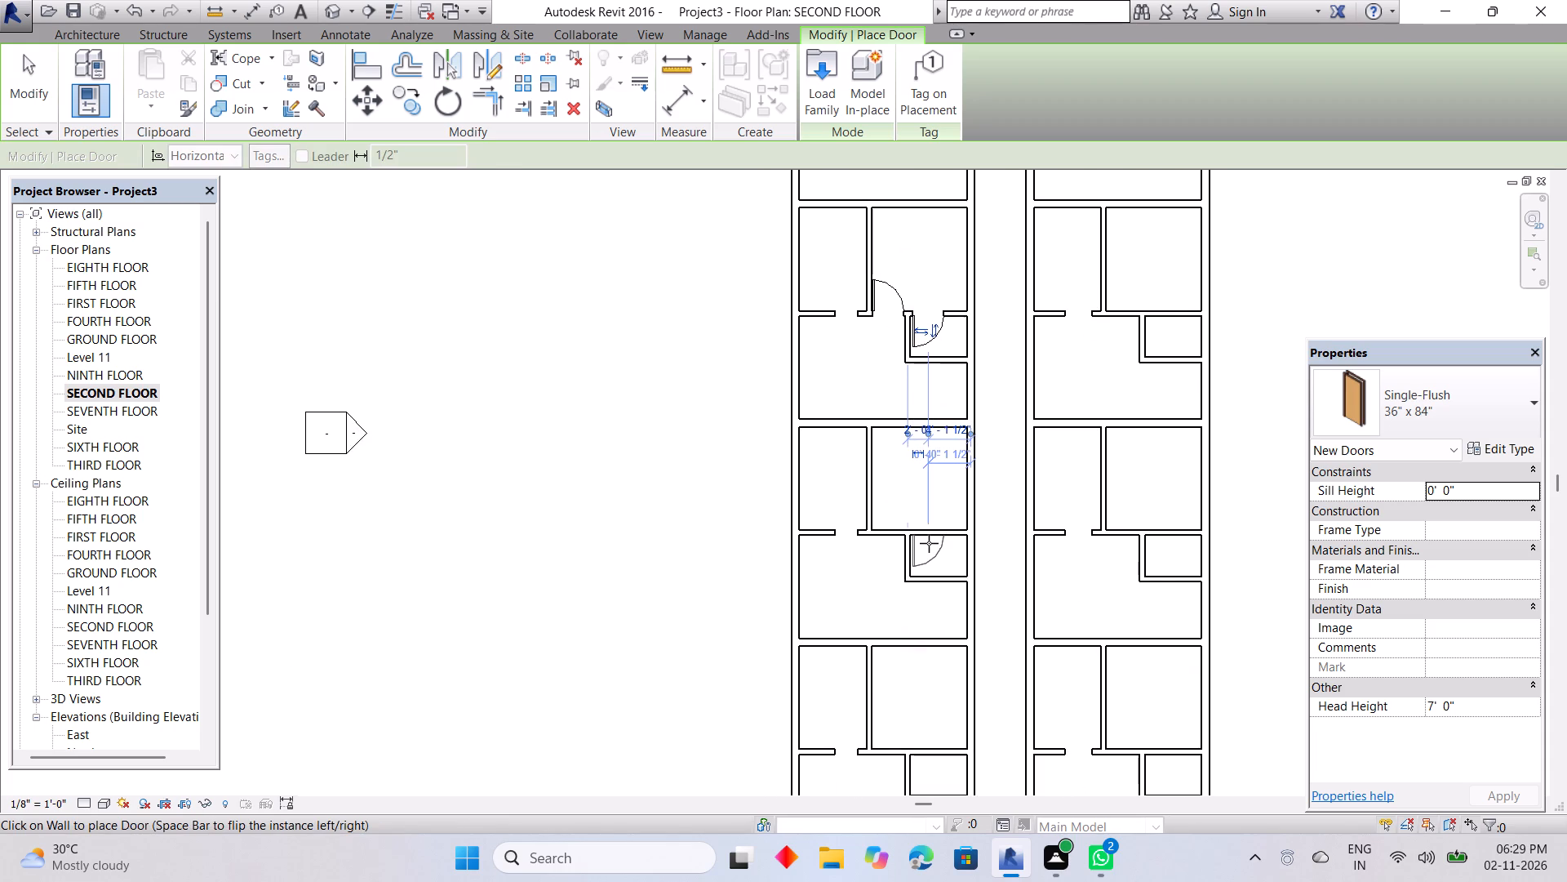
pyautogui.click(930, 542)
pyautogui.press('space')
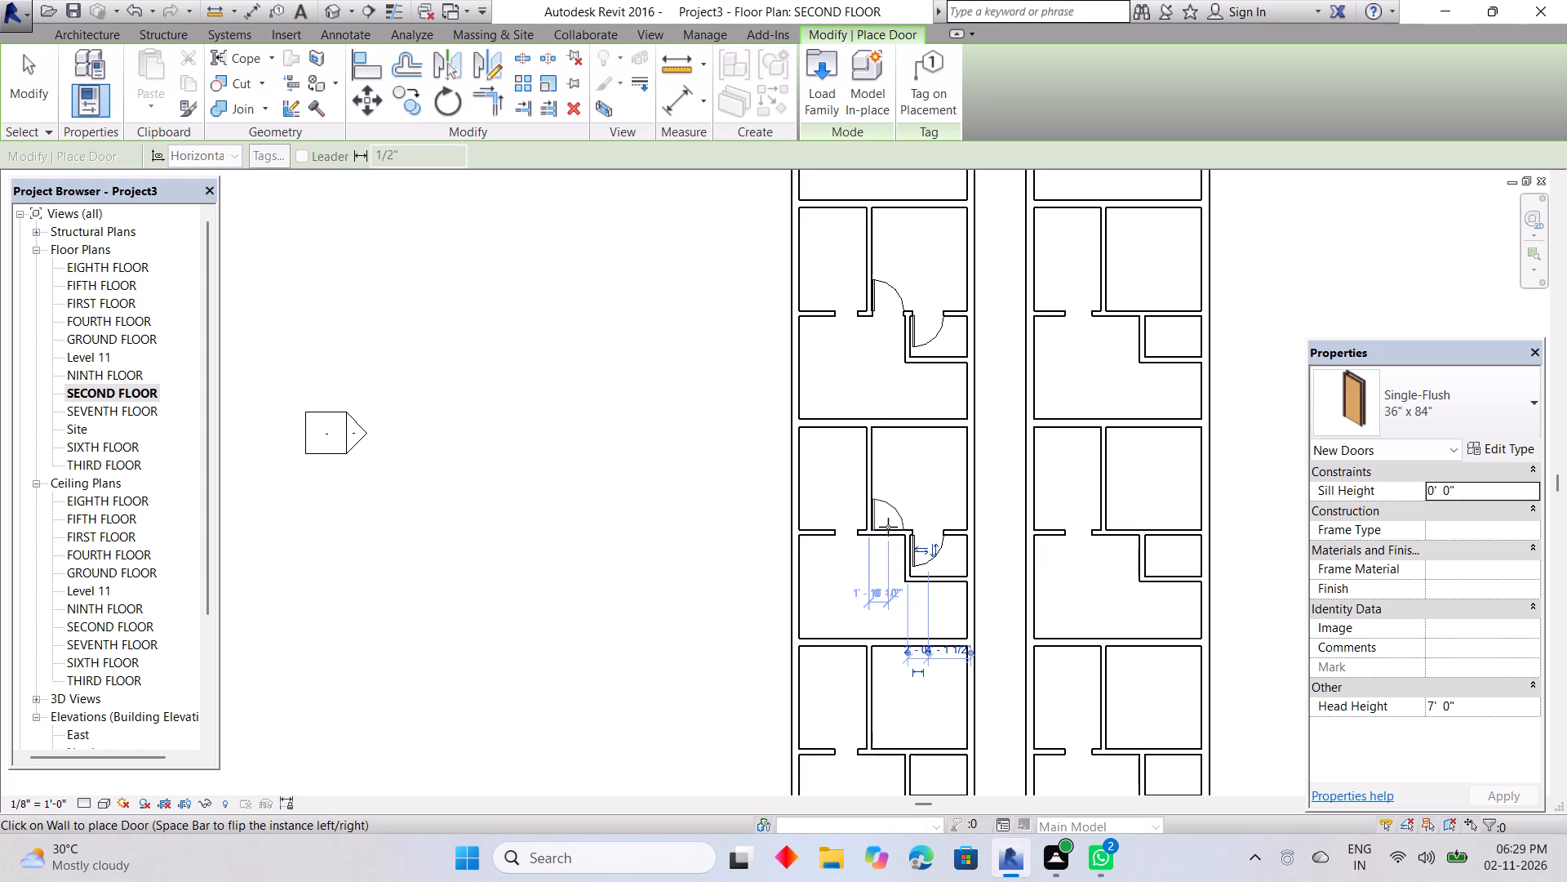
pyautogui.click(888, 526)
pyautogui.moveTo(860, 631); pyautogui.dragTo(887, 373, button='middle')
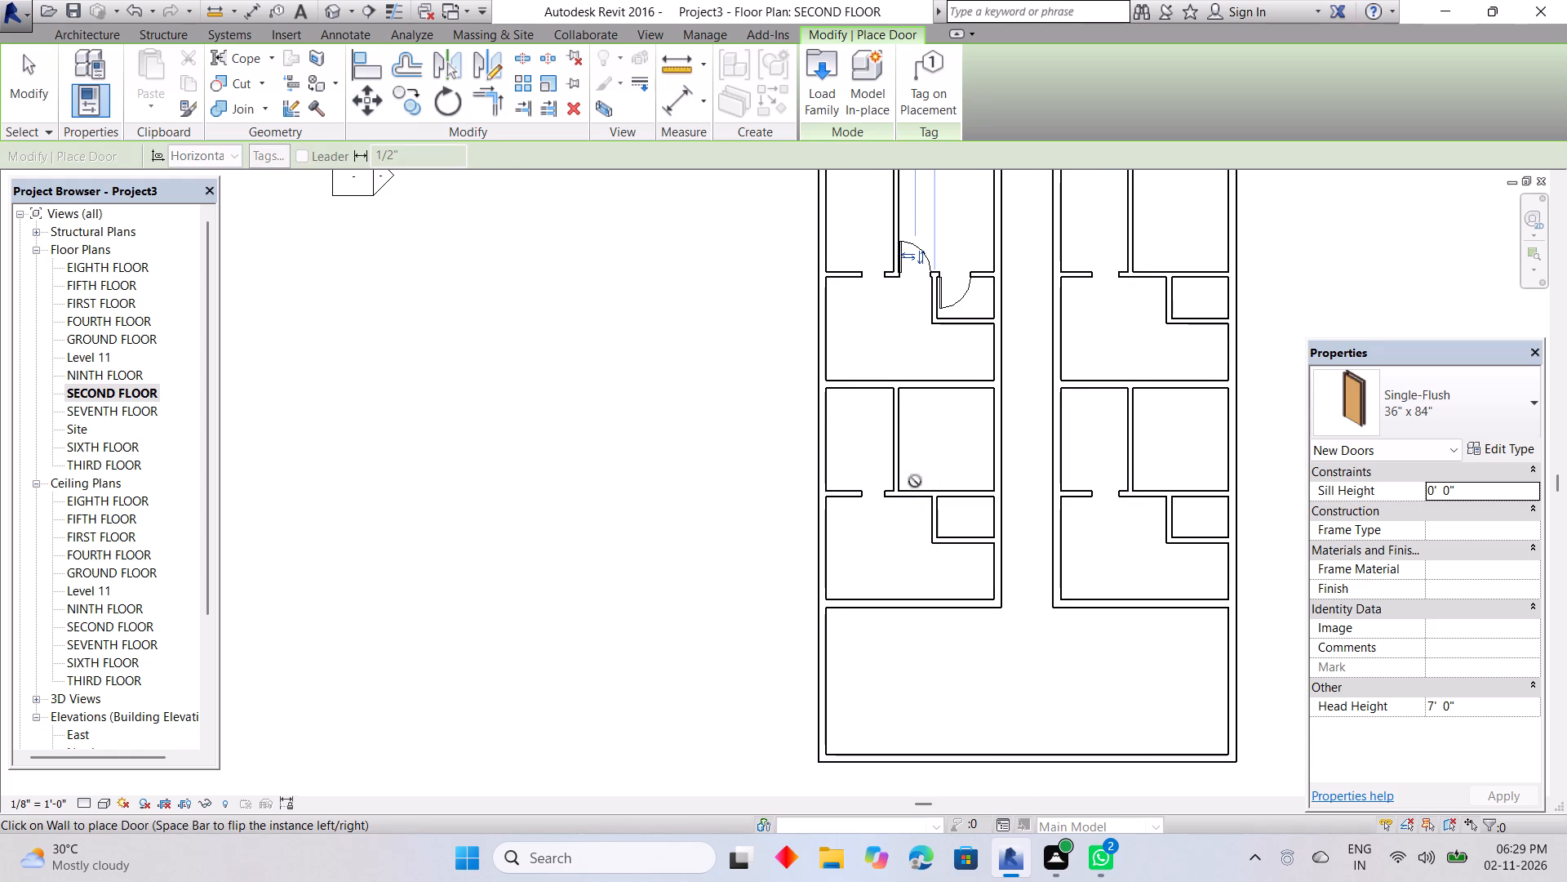
pyautogui.click(916, 485)
pyautogui.press('space')
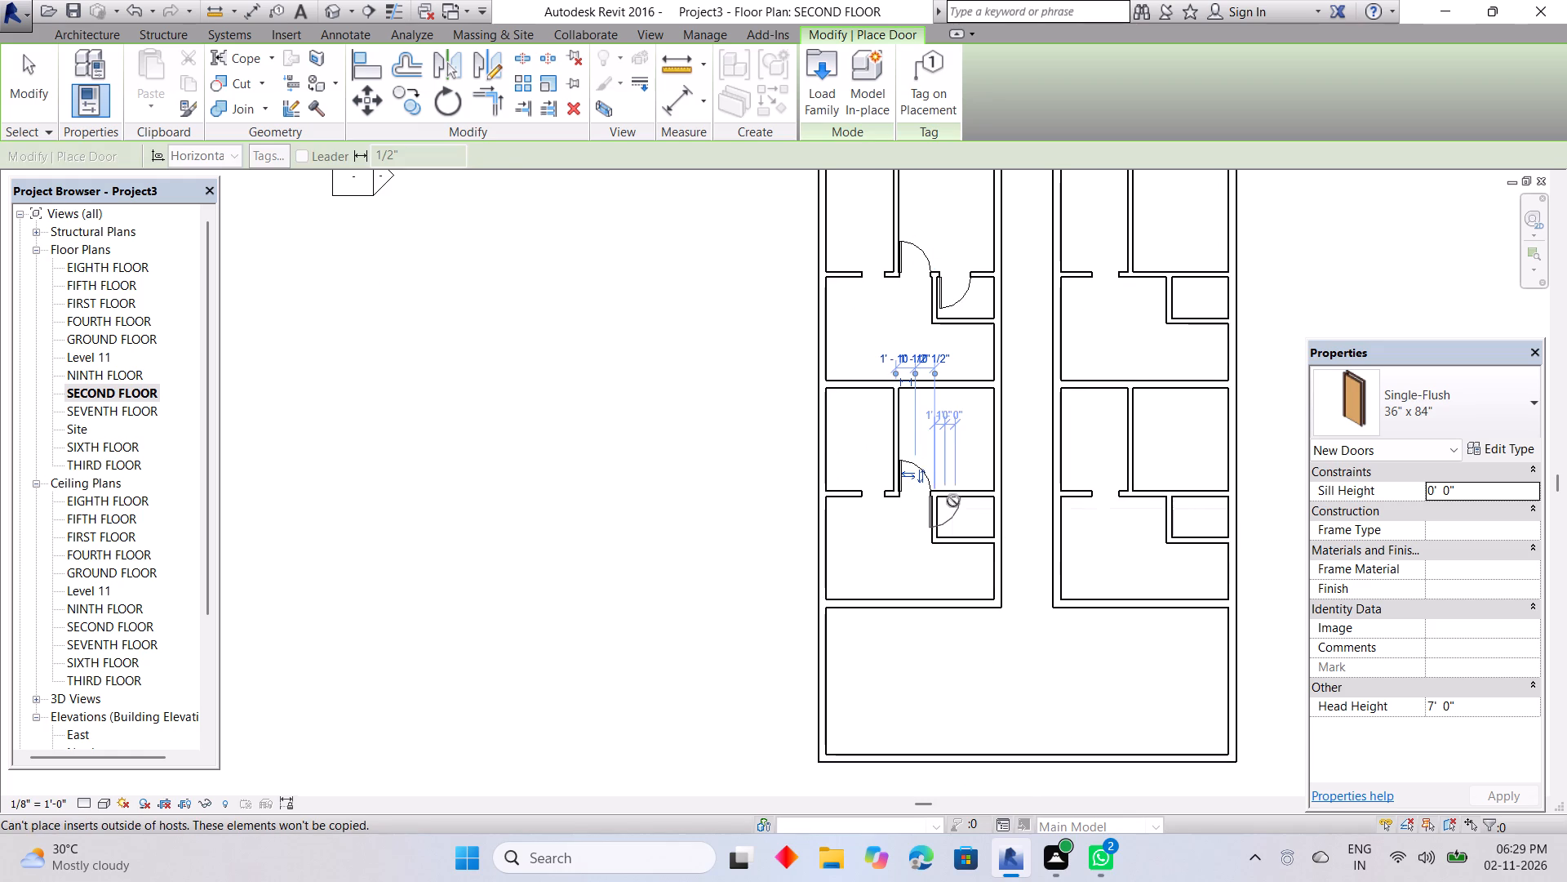
pyautogui.click(954, 501)
# Place Single-Flush 36" x 84" doors into the larger upper room and small enclosed room of the bottom two right-hand units.
pyautogui.moveTo(972, 445); pyautogui.dragTo(688, 556, button='middle')
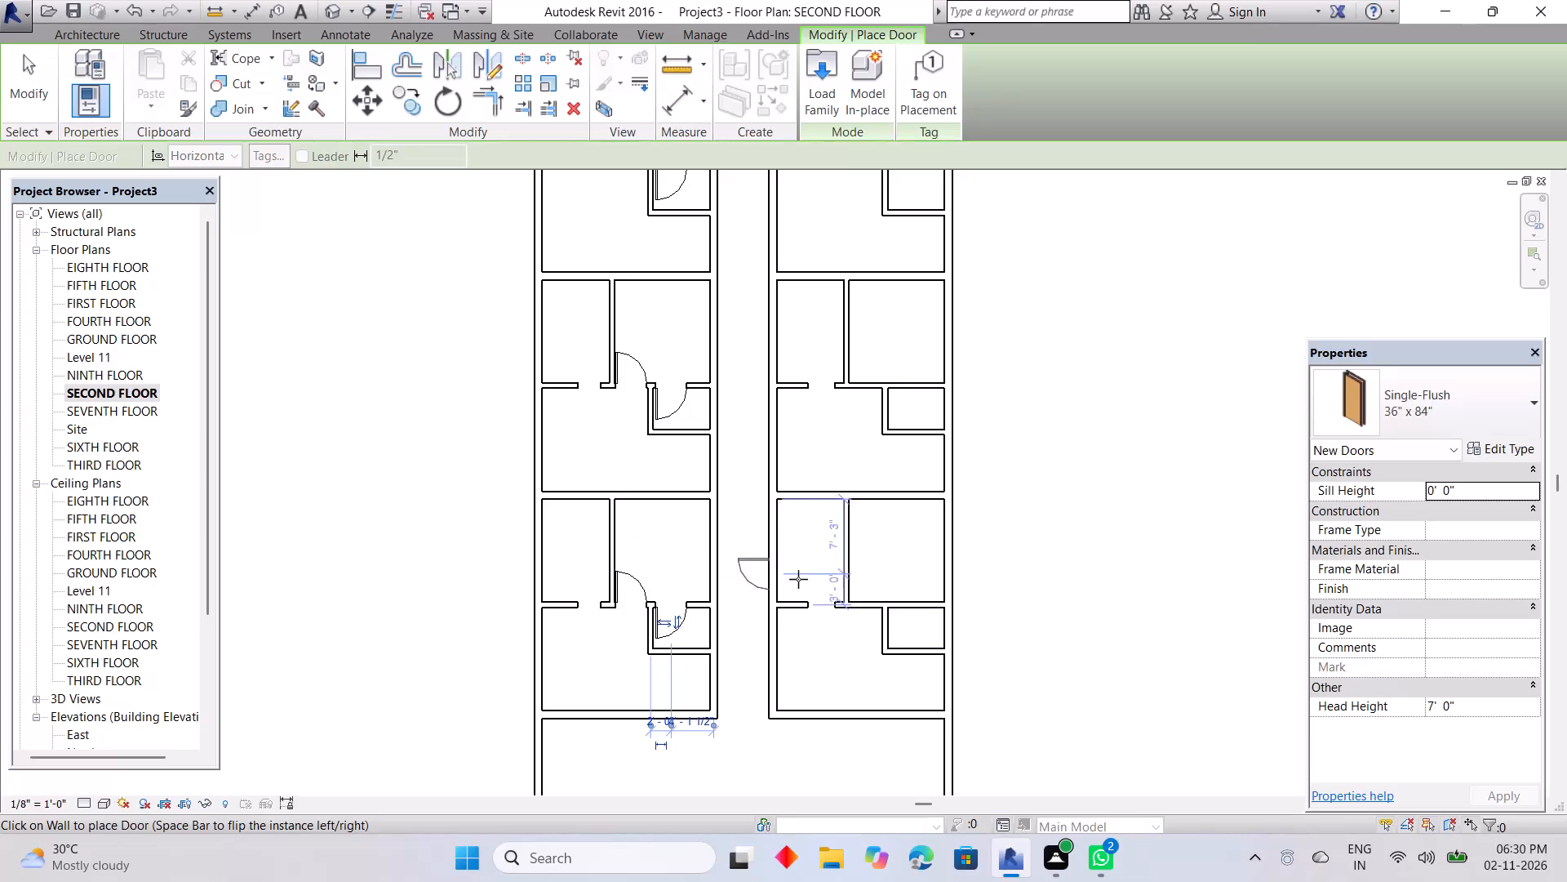
pyautogui.press('space')
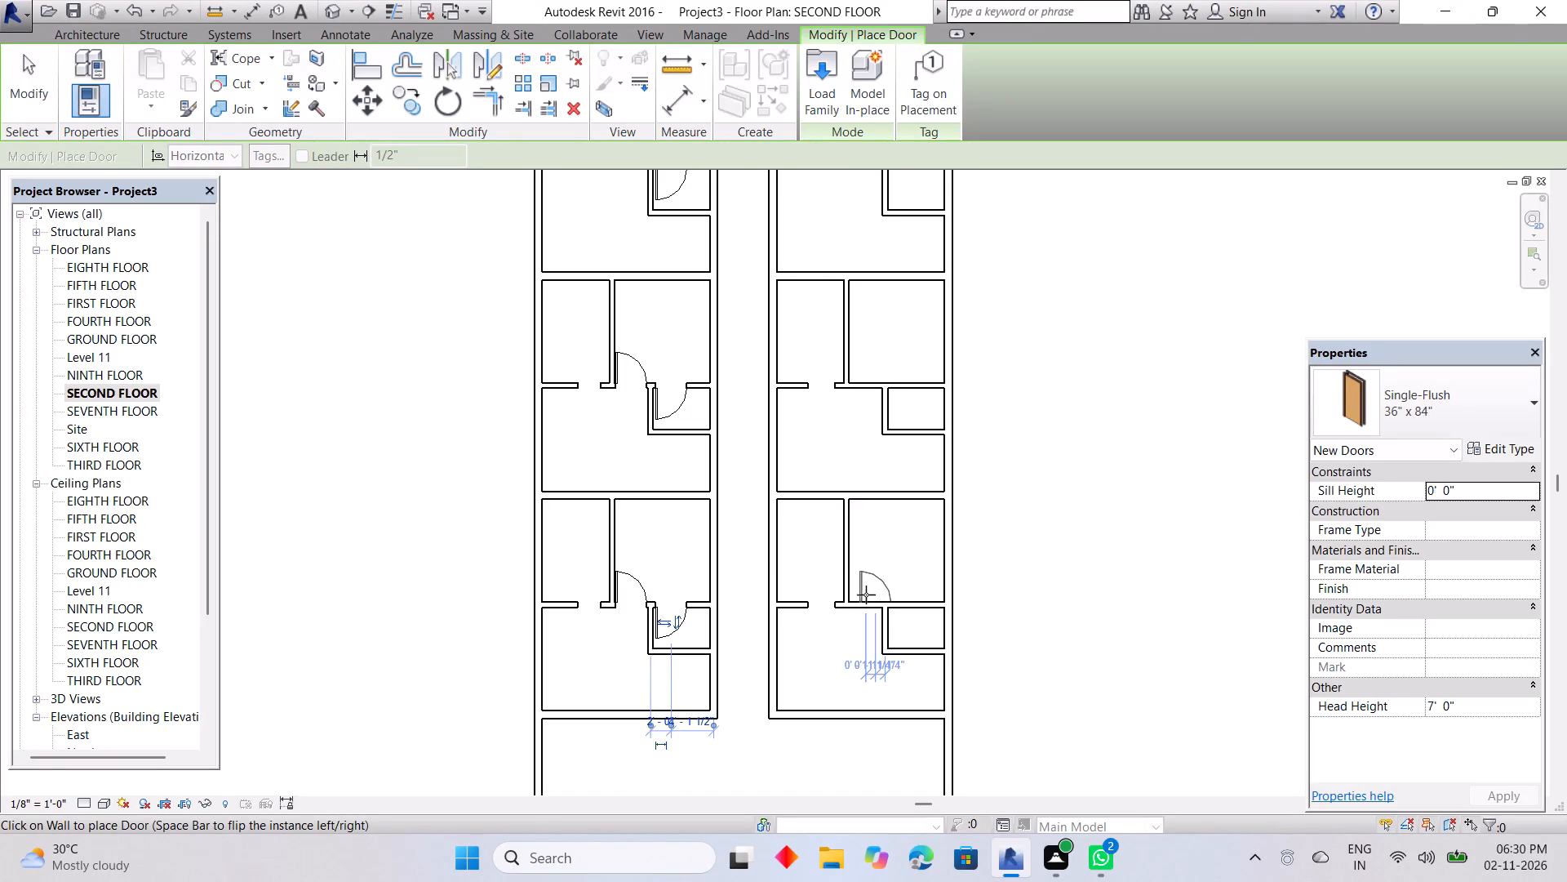
pyautogui.click(866, 595)
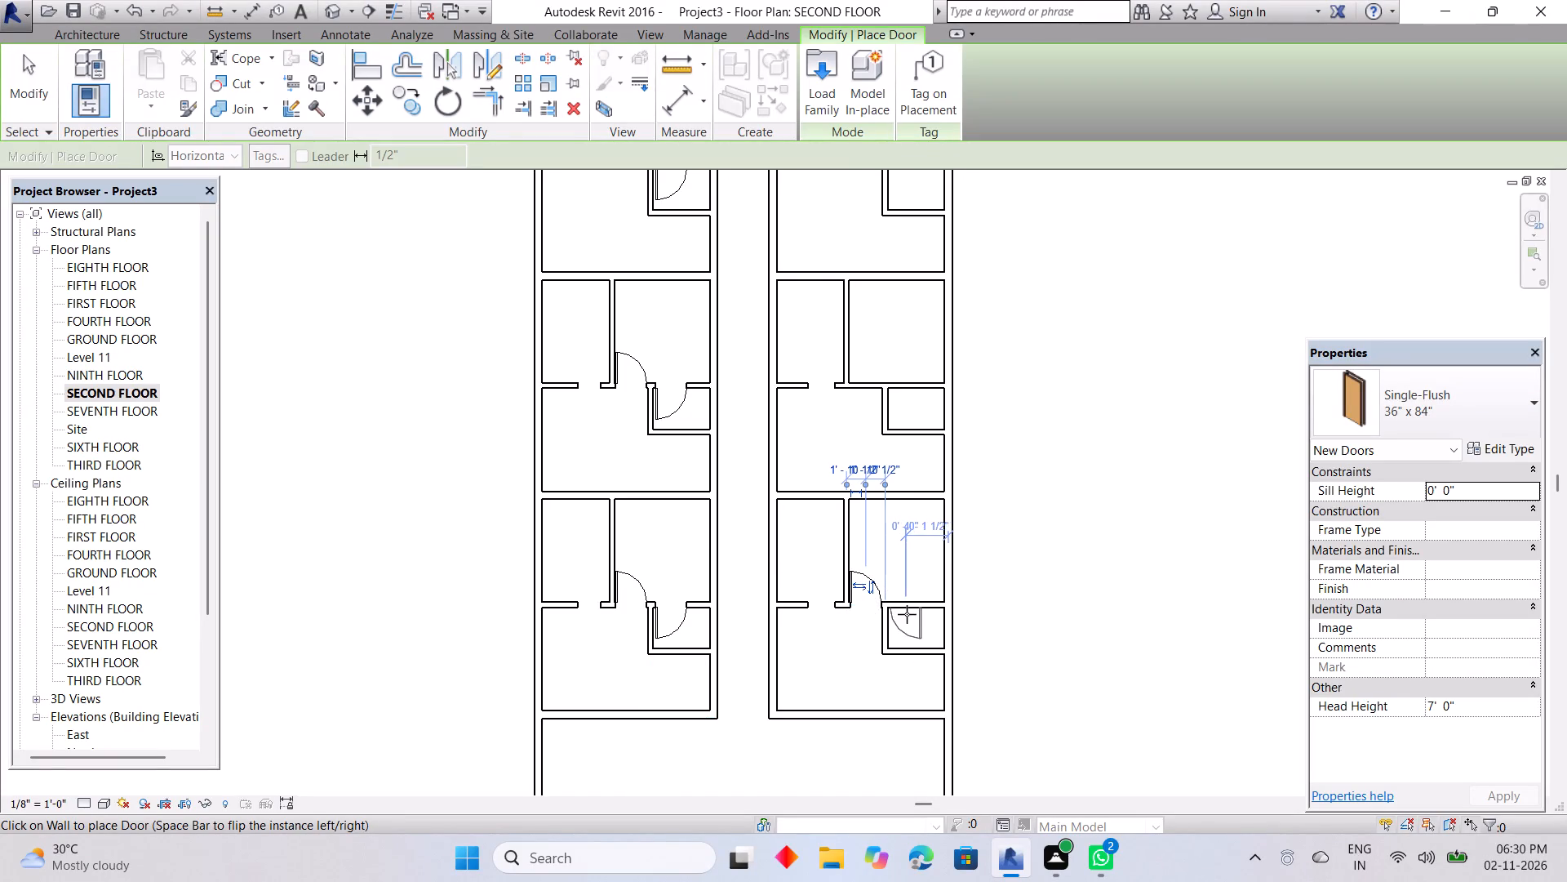
pyautogui.press('space')
pyautogui.click(907, 614)
pyautogui.moveTo(914, 522); pyautogui.dragTo(901, 702, button='middle')
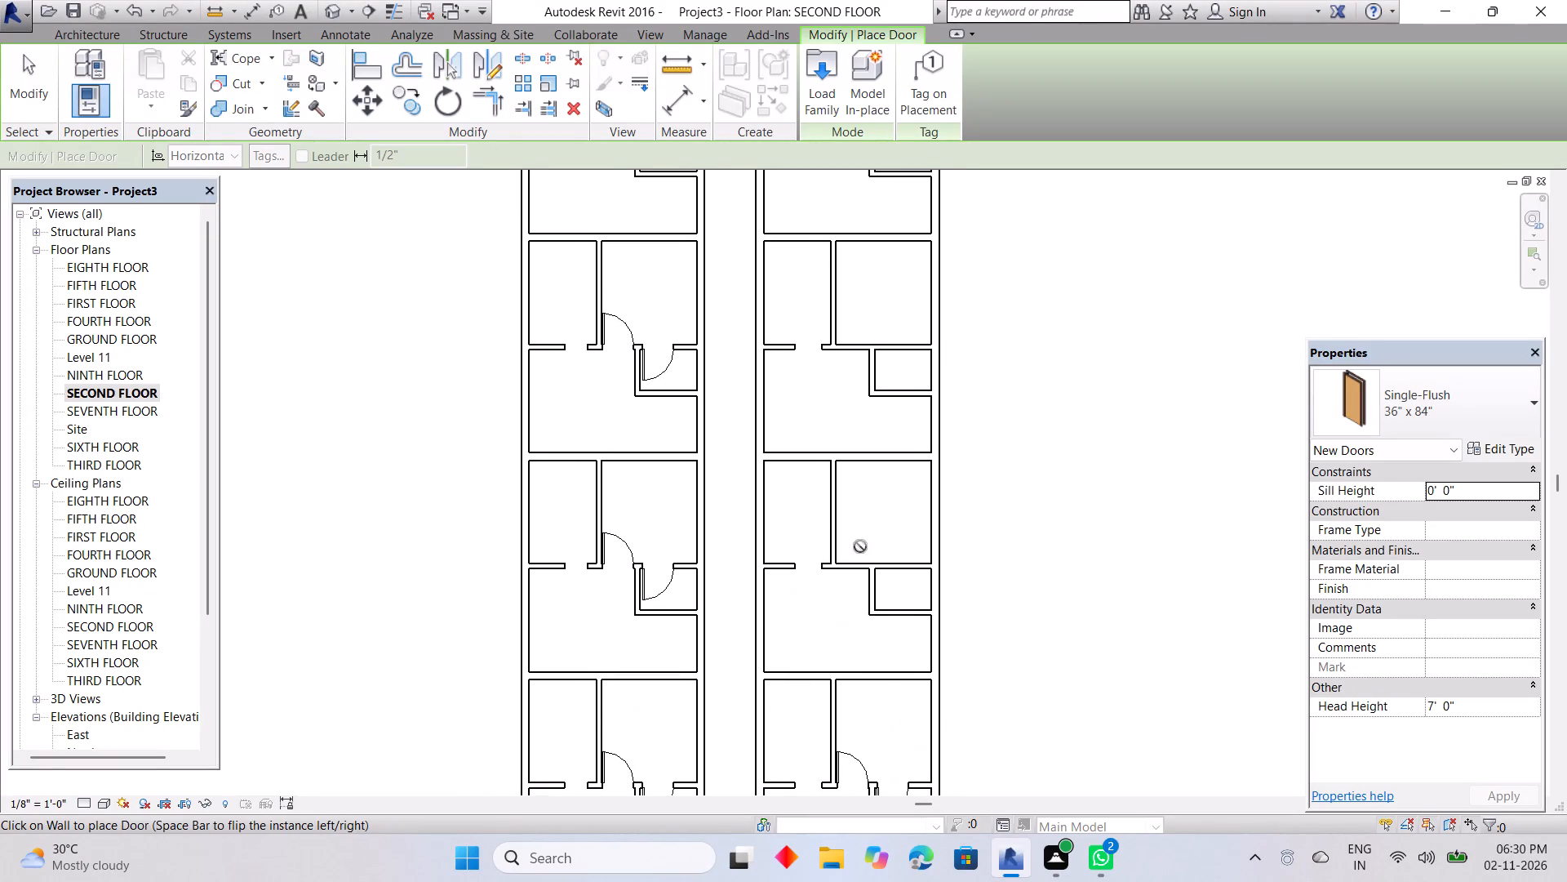
pyautogui.press('space')
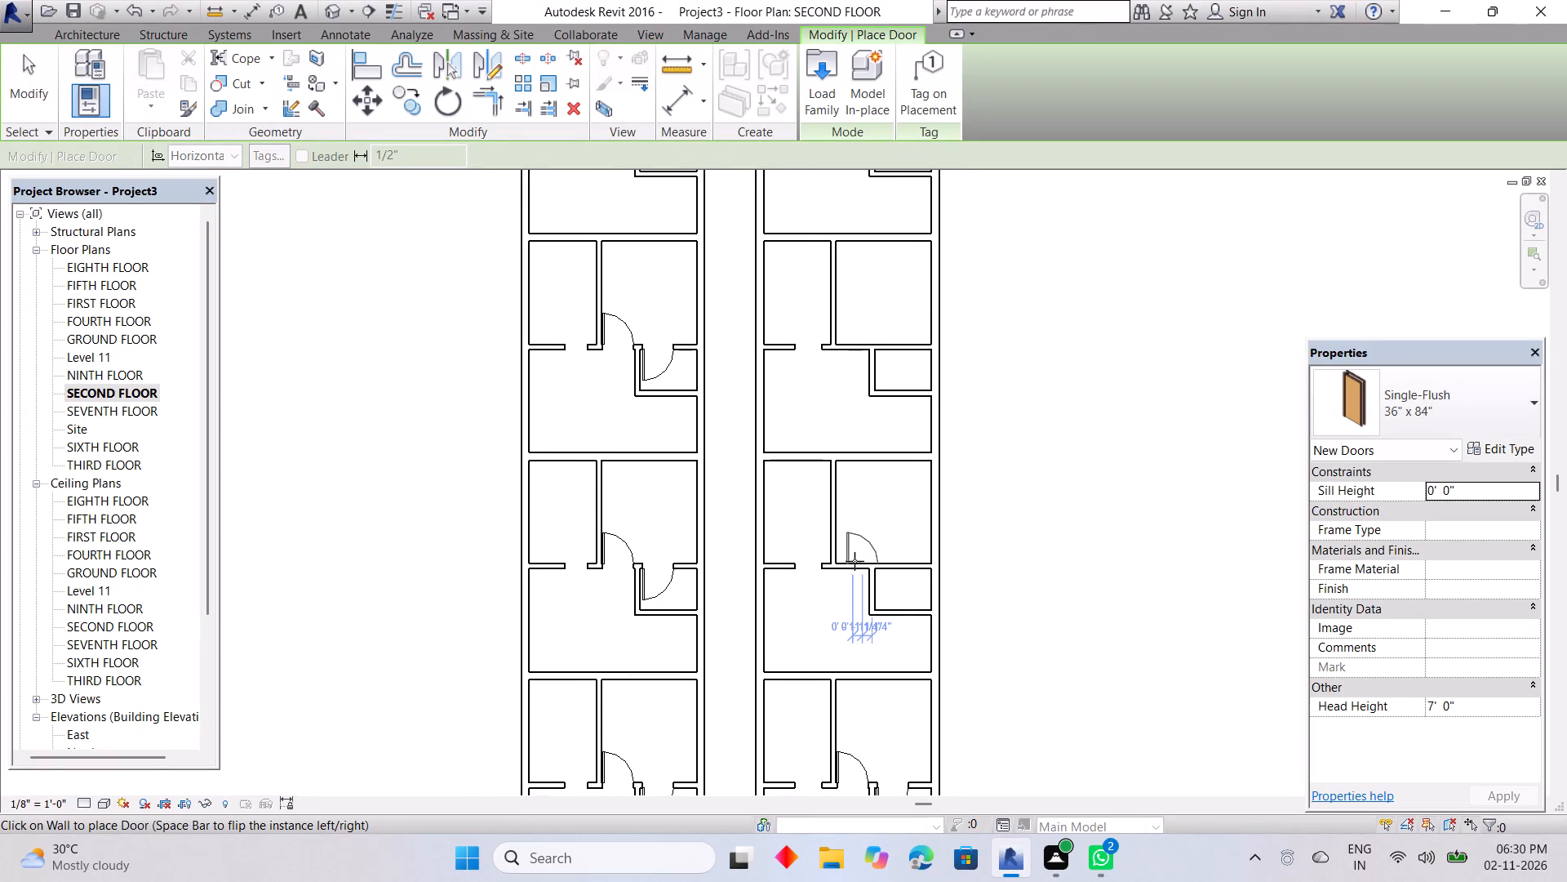
pyautogui.click(853, 563)
pyautogui.press('space')
pyautogui.click(892, 577)
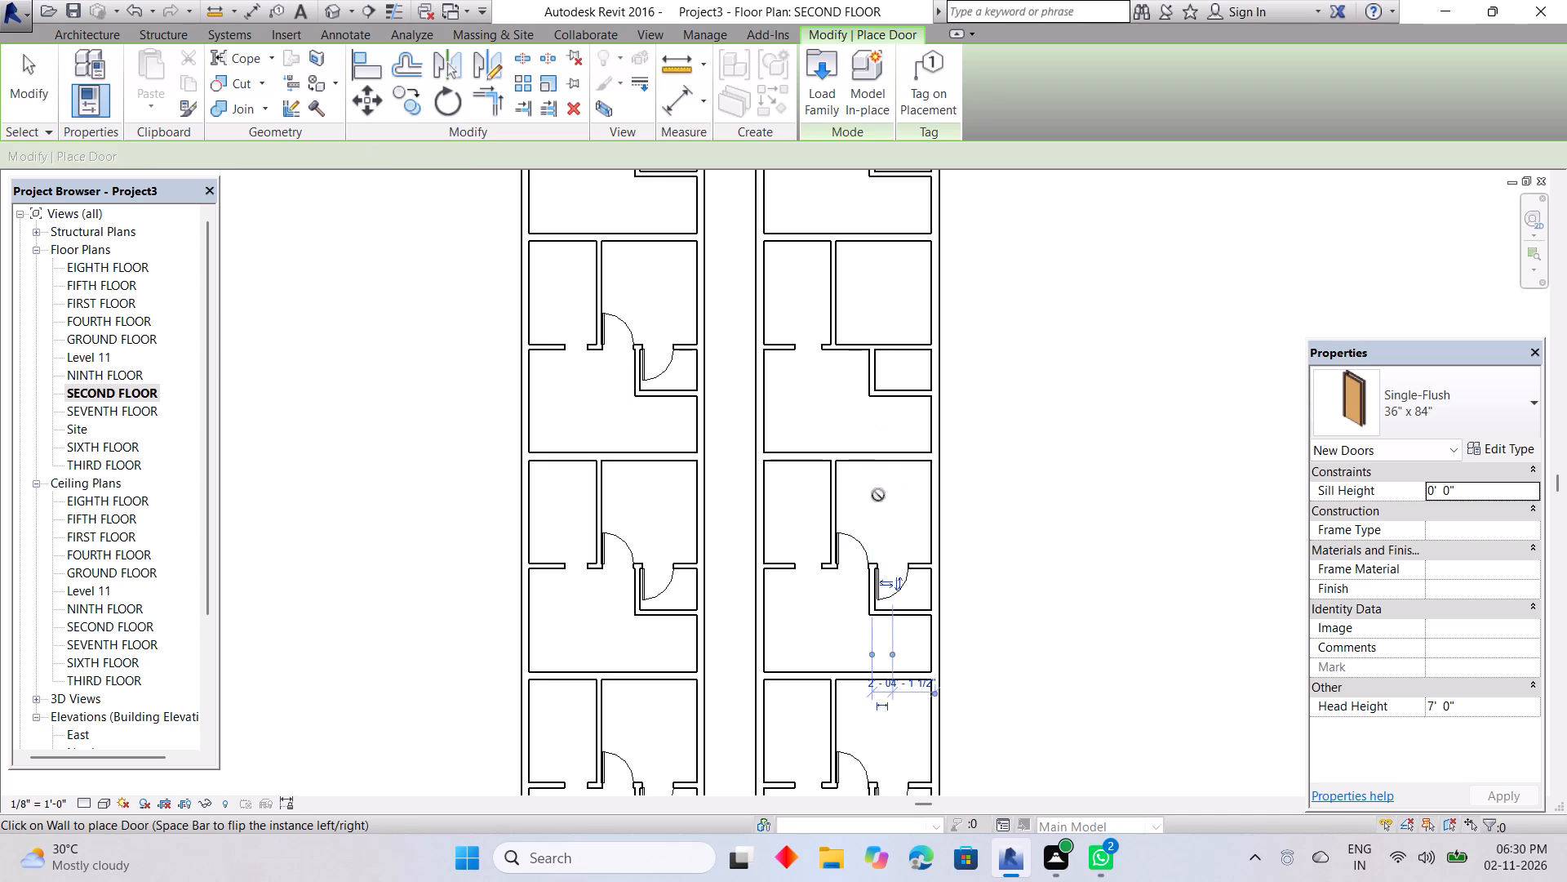
# Place Single-Flush 36" x 84" doors into the larger upper room and small enclosed room of the top two right-hand units.
pyautogui.moveTo(878, 494); pyautogui.dragTo(878, 661, button='middle')
pyautogui.press('space')
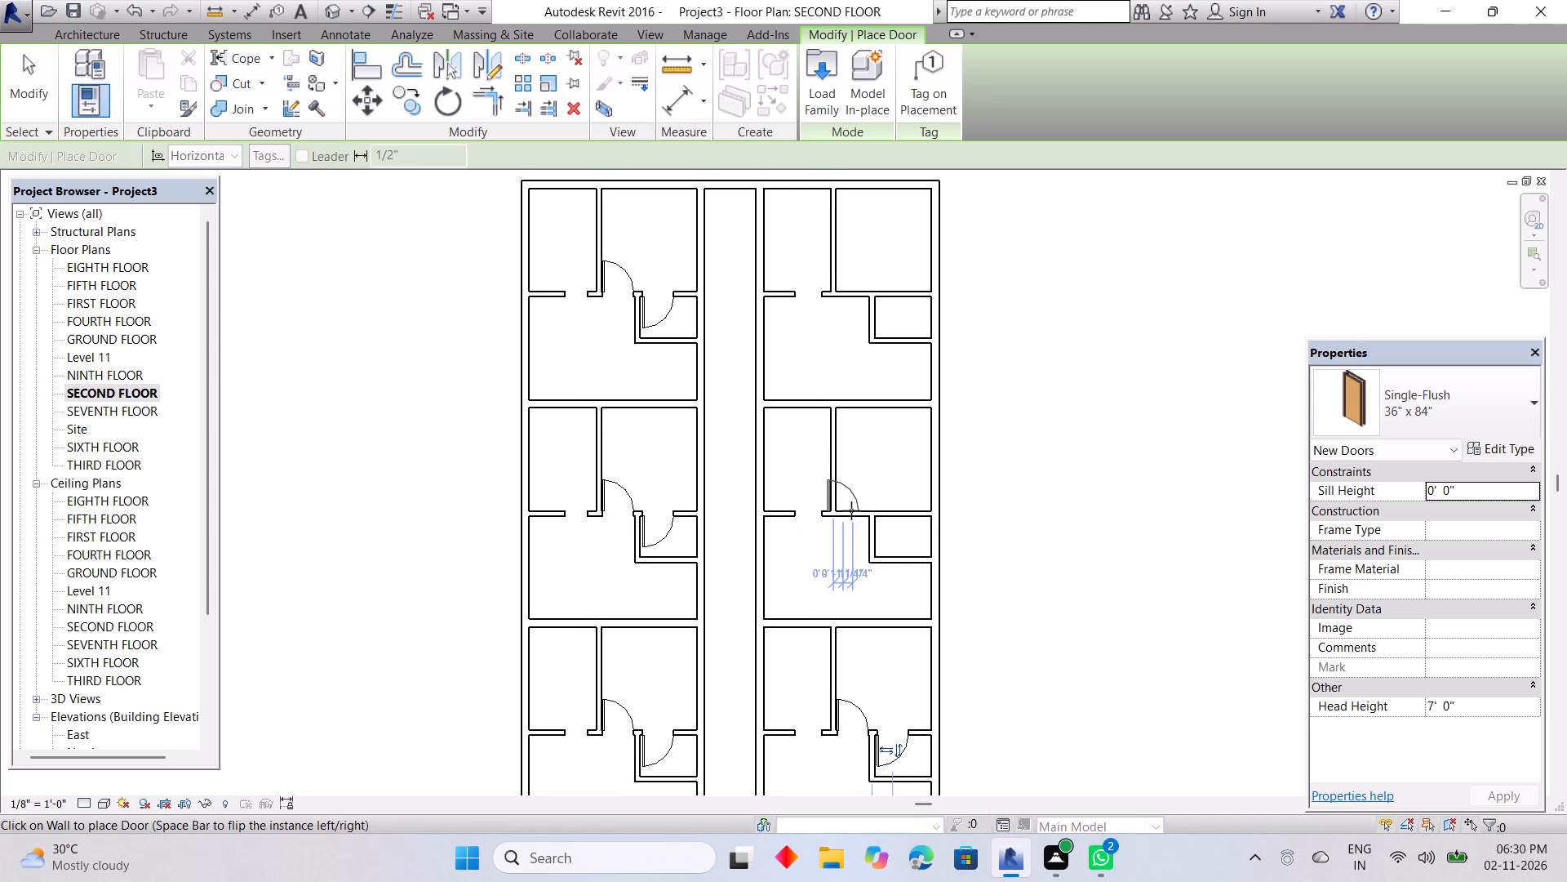
pyautogui.scroll(5, 851, 510)
pyautogui.click(852, 507)
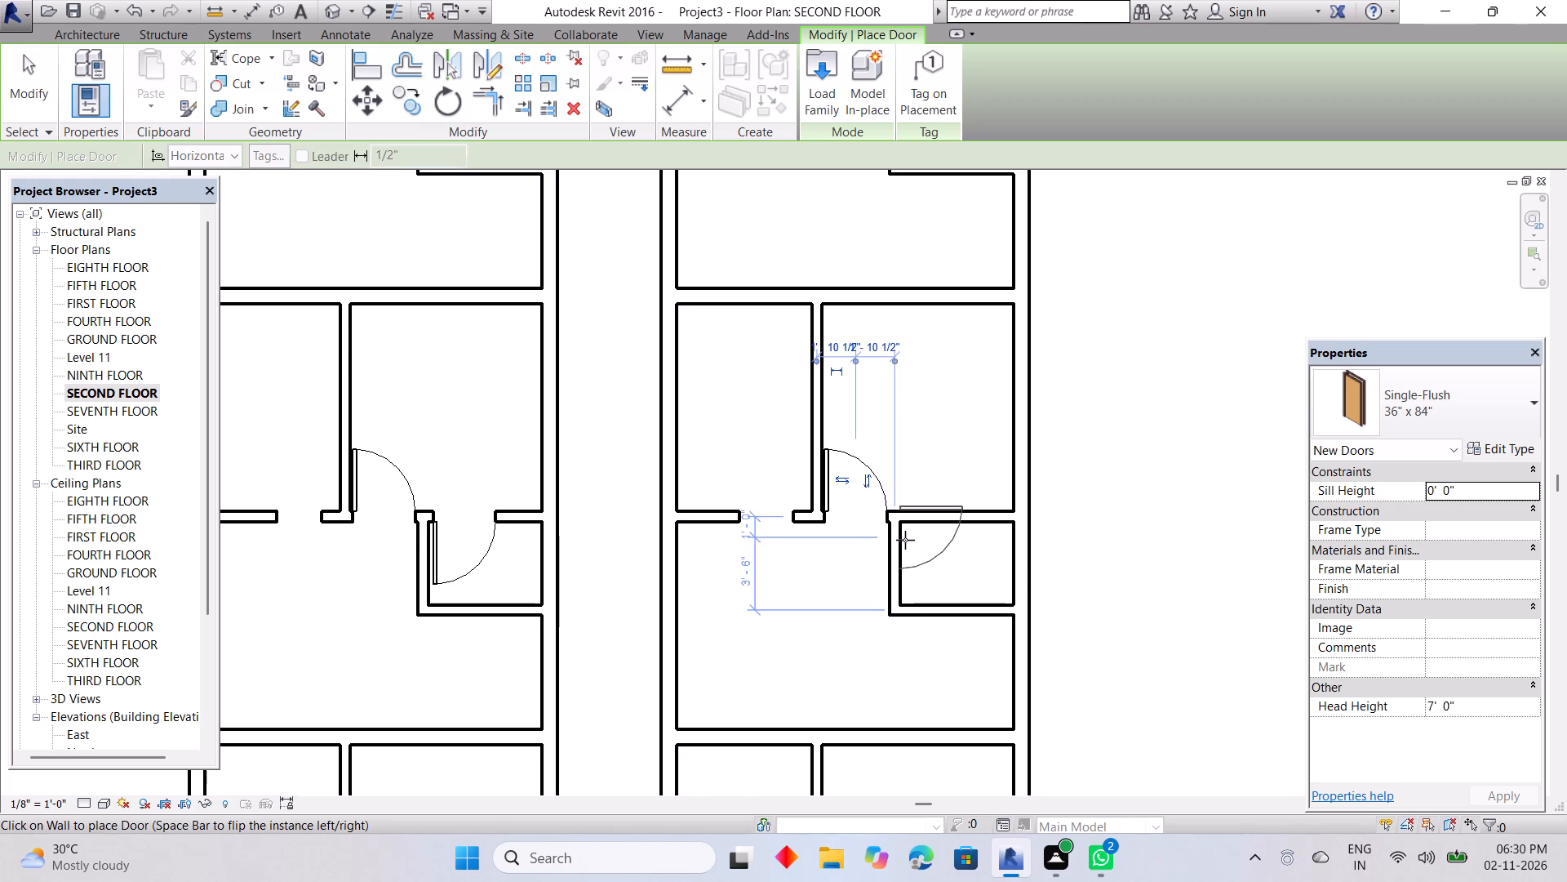
pyautogui.press('space')
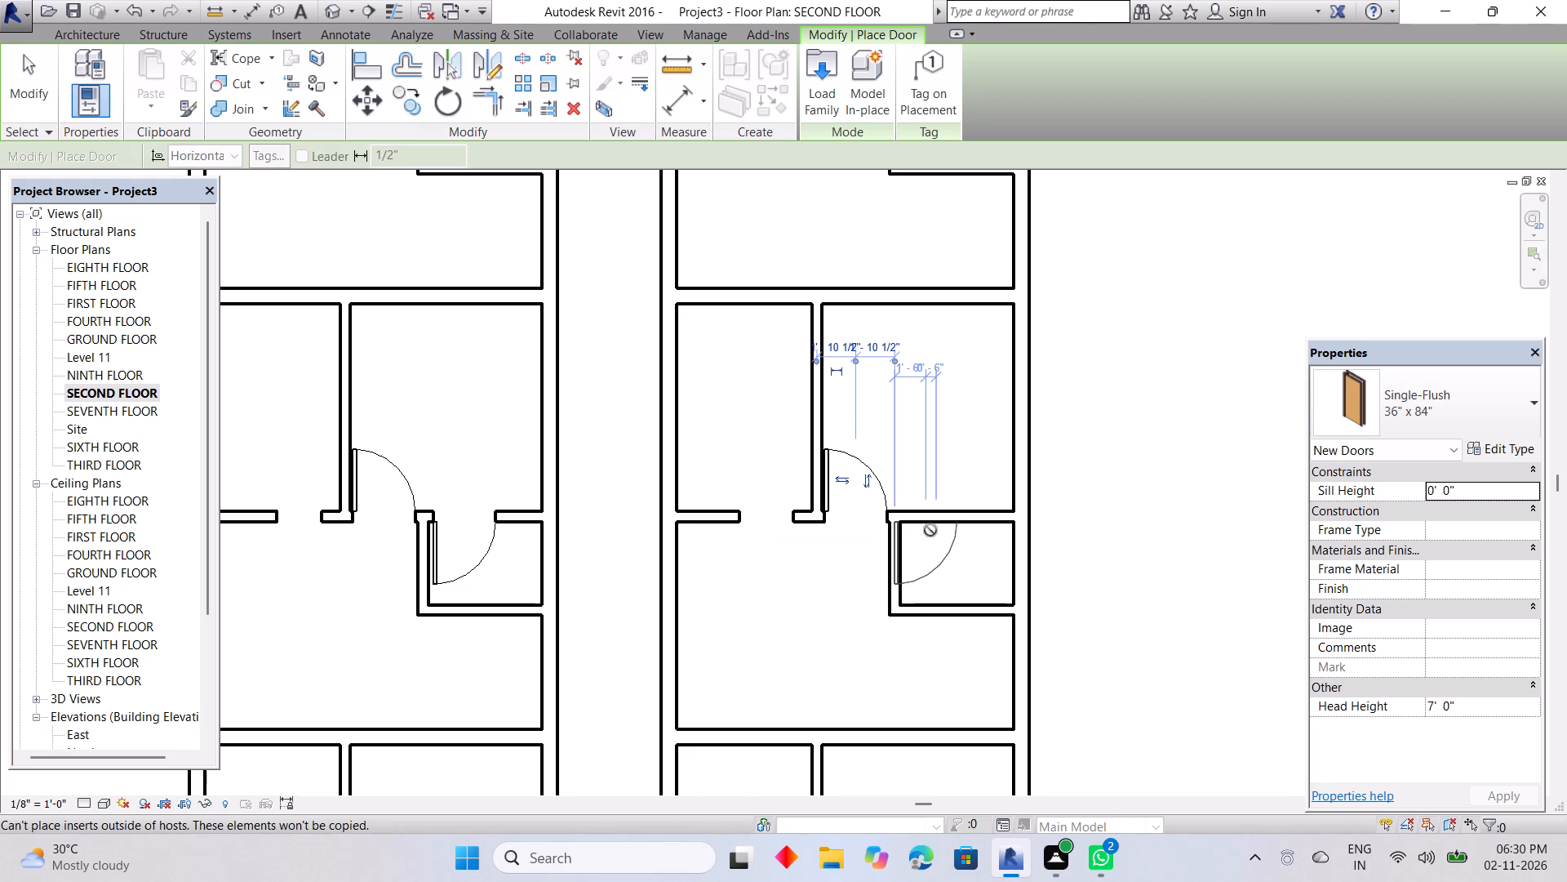
pyautogui.click(932, 530)
pyautogui.moveTo(923, 443); pyautogui.dragTo(883, 698, button='middle')
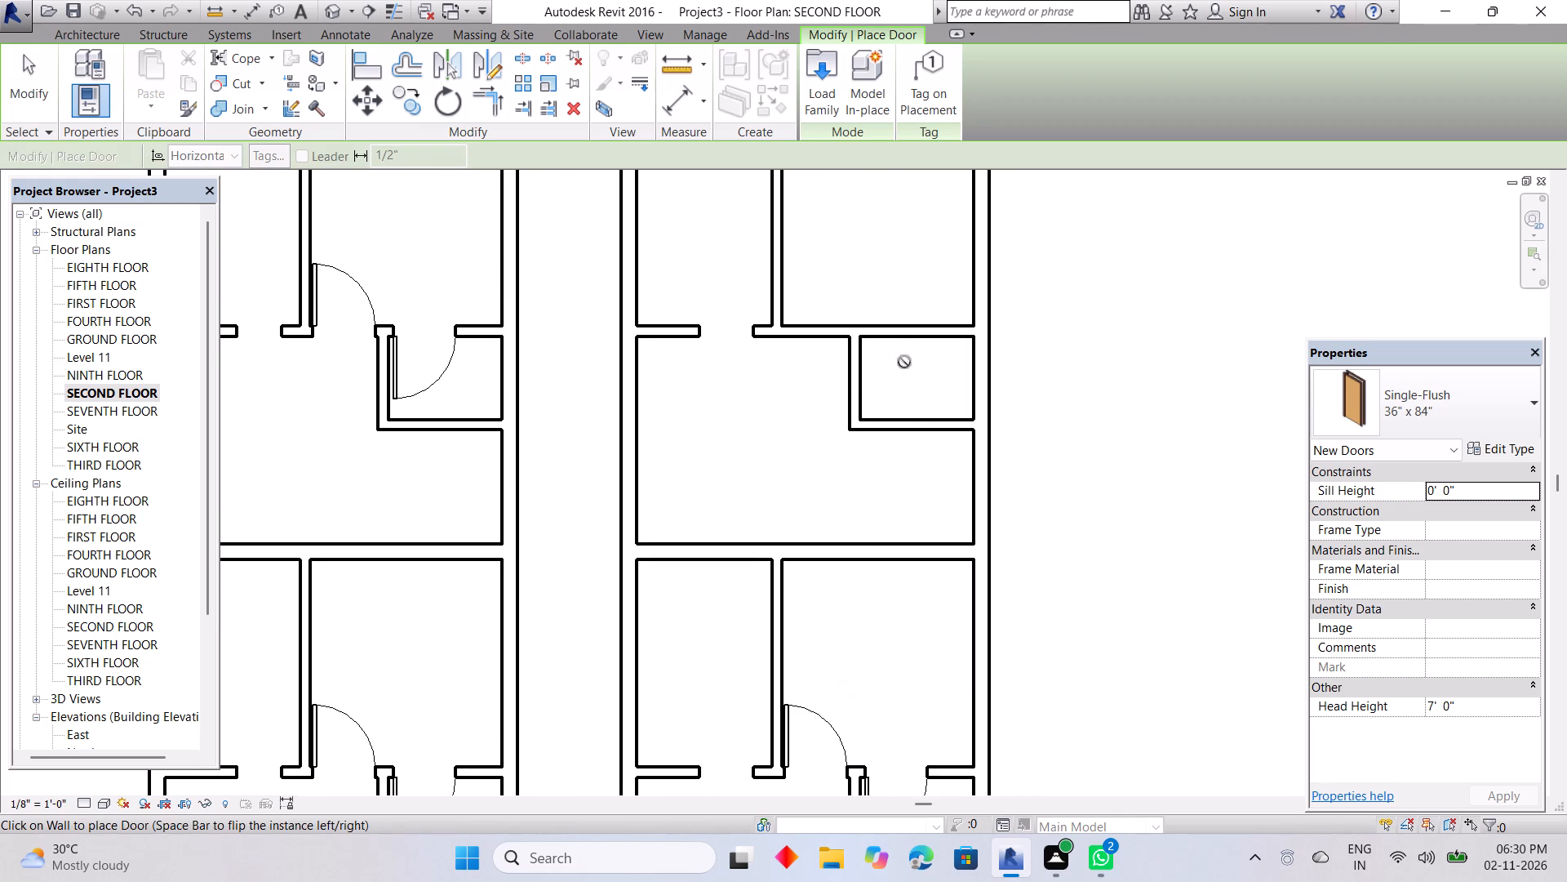
pyautogui.press('space')
pyautogui.press('space')
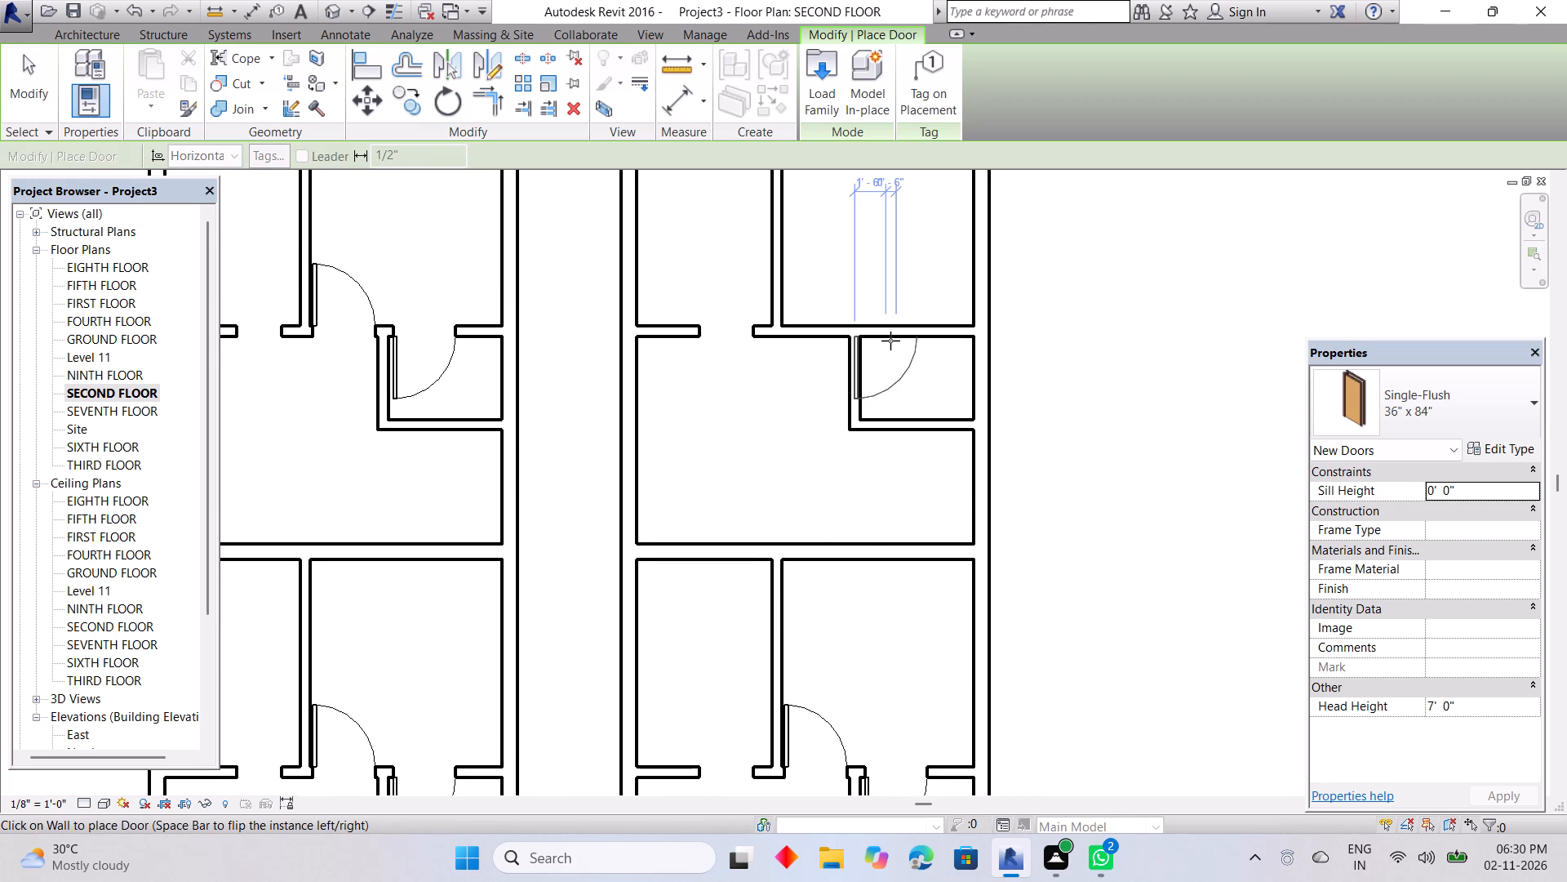
pyautogui.click(891, 341)
pyautogui.press('space')
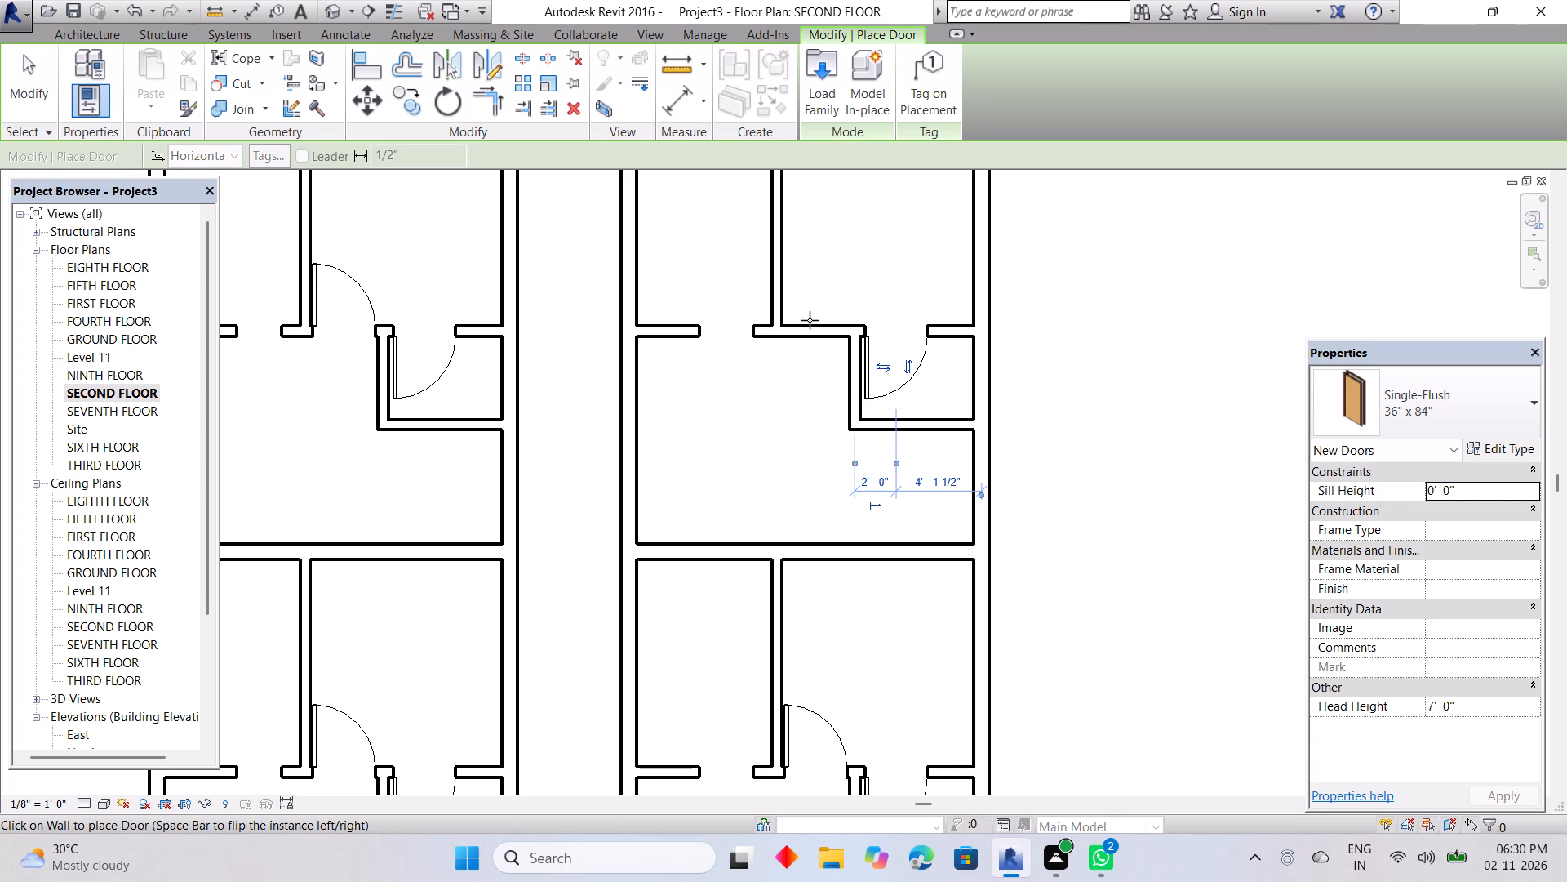
pyautogui.click(815, 322)
# Place a Single-Flush 36" x 84" entrance door in the top left-hand unit's corridor wall, 2'-6" above the wall separating it from the unit below.
pyautogui.scroll(-3, 824, 256)
pyautogui.moveTo(824, 256); pyautogui.dragTo(828, 281, button='middle')
pyautogui.scroll(-1, 829, 287)
pyautogui.moveTo(830, 288); pyautogui.dragTo(827, 380, button='middle')
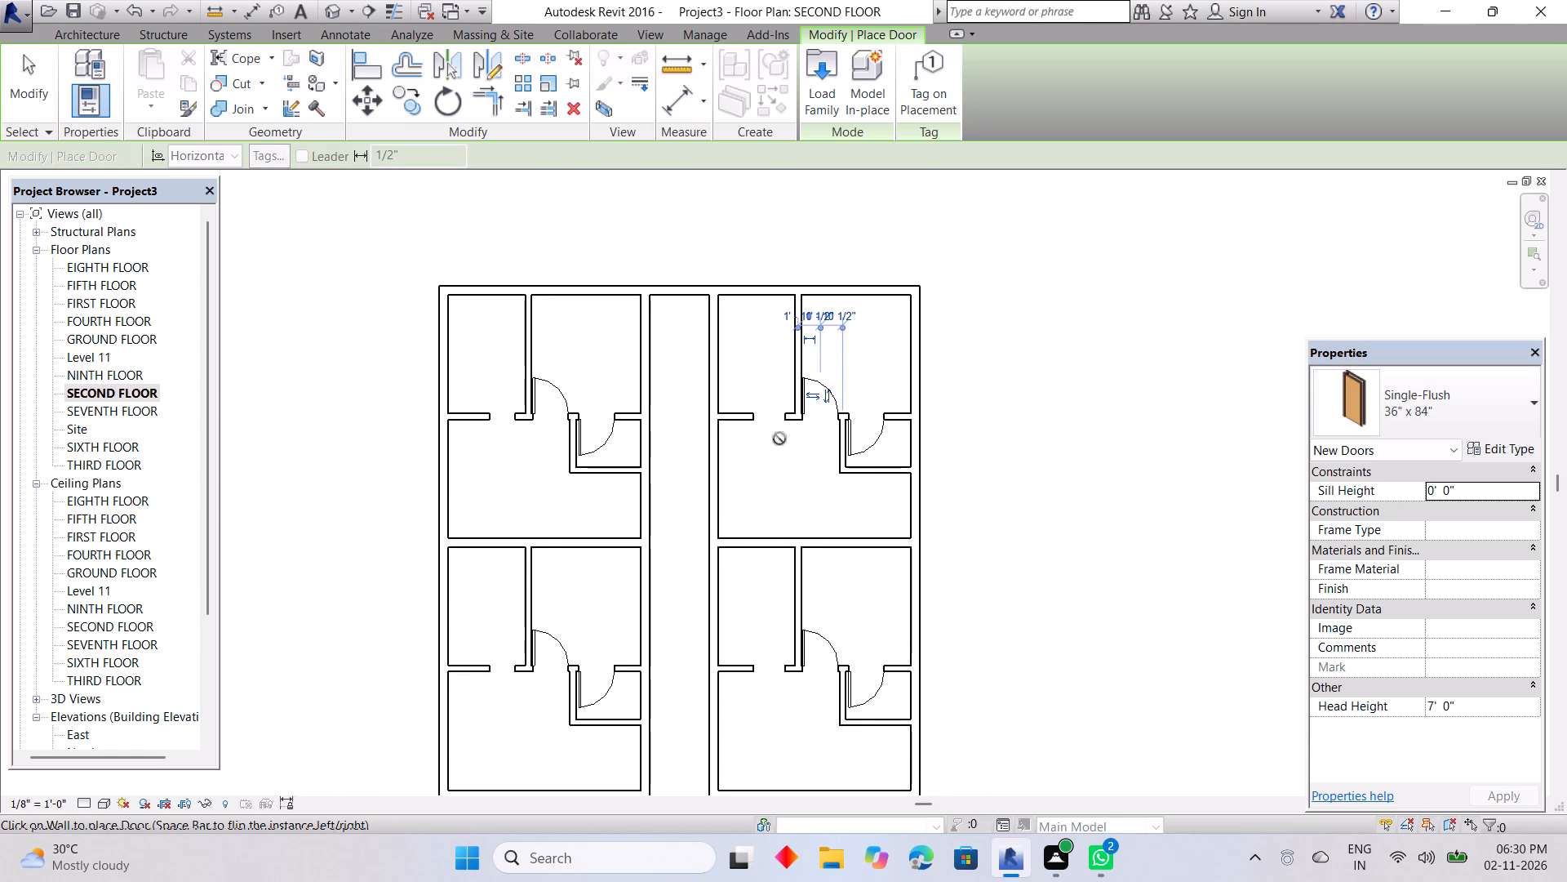
pyautogui.scroll(-5, 670, 499)
pyautogui.scroll(-1, 655, 577)
pyautogui.moveTo(655, 577); pyautogui.dragTo(712, 359, button='middle')
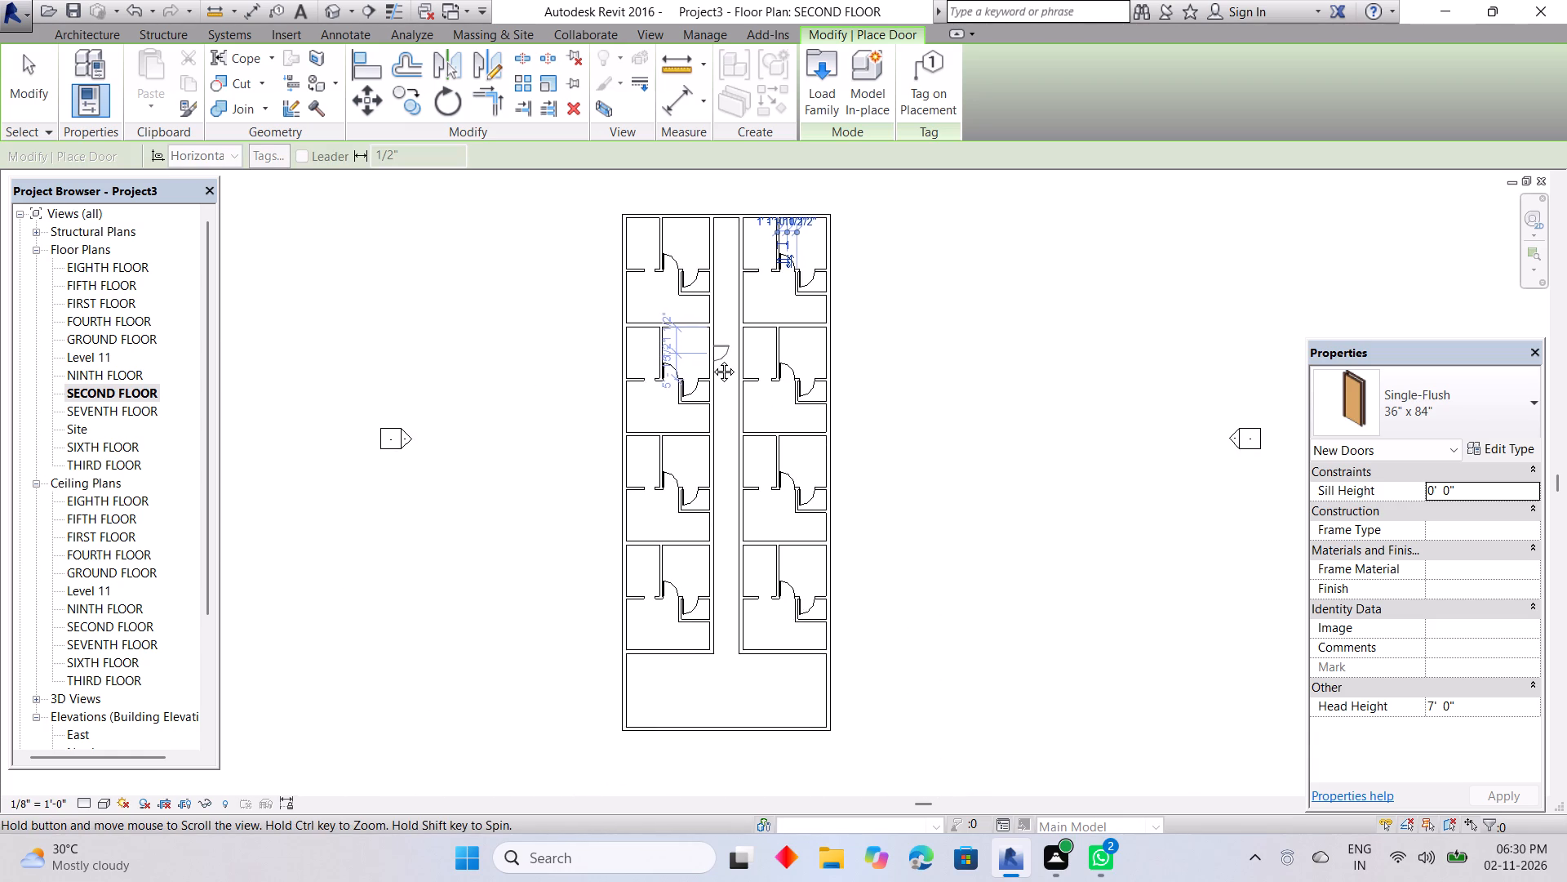
pyautogui.moveTo(712, 359); pyautogui.dragTo(712, 548, button='middle')
pyautogui.scroll(7, 704, 496)
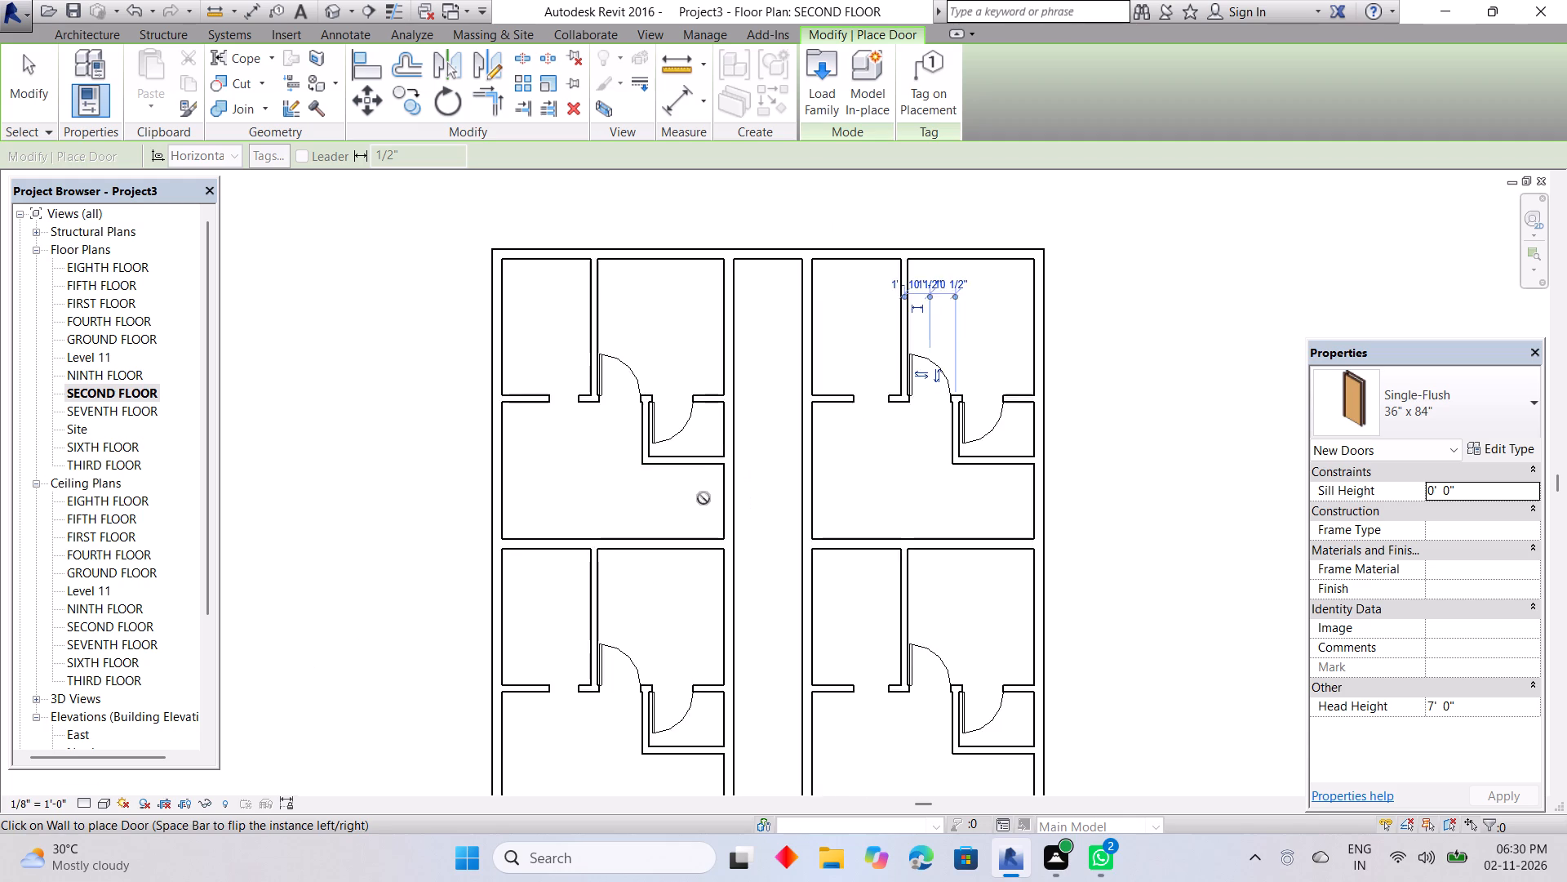
pyautogui.scroll(5, 704, 498)
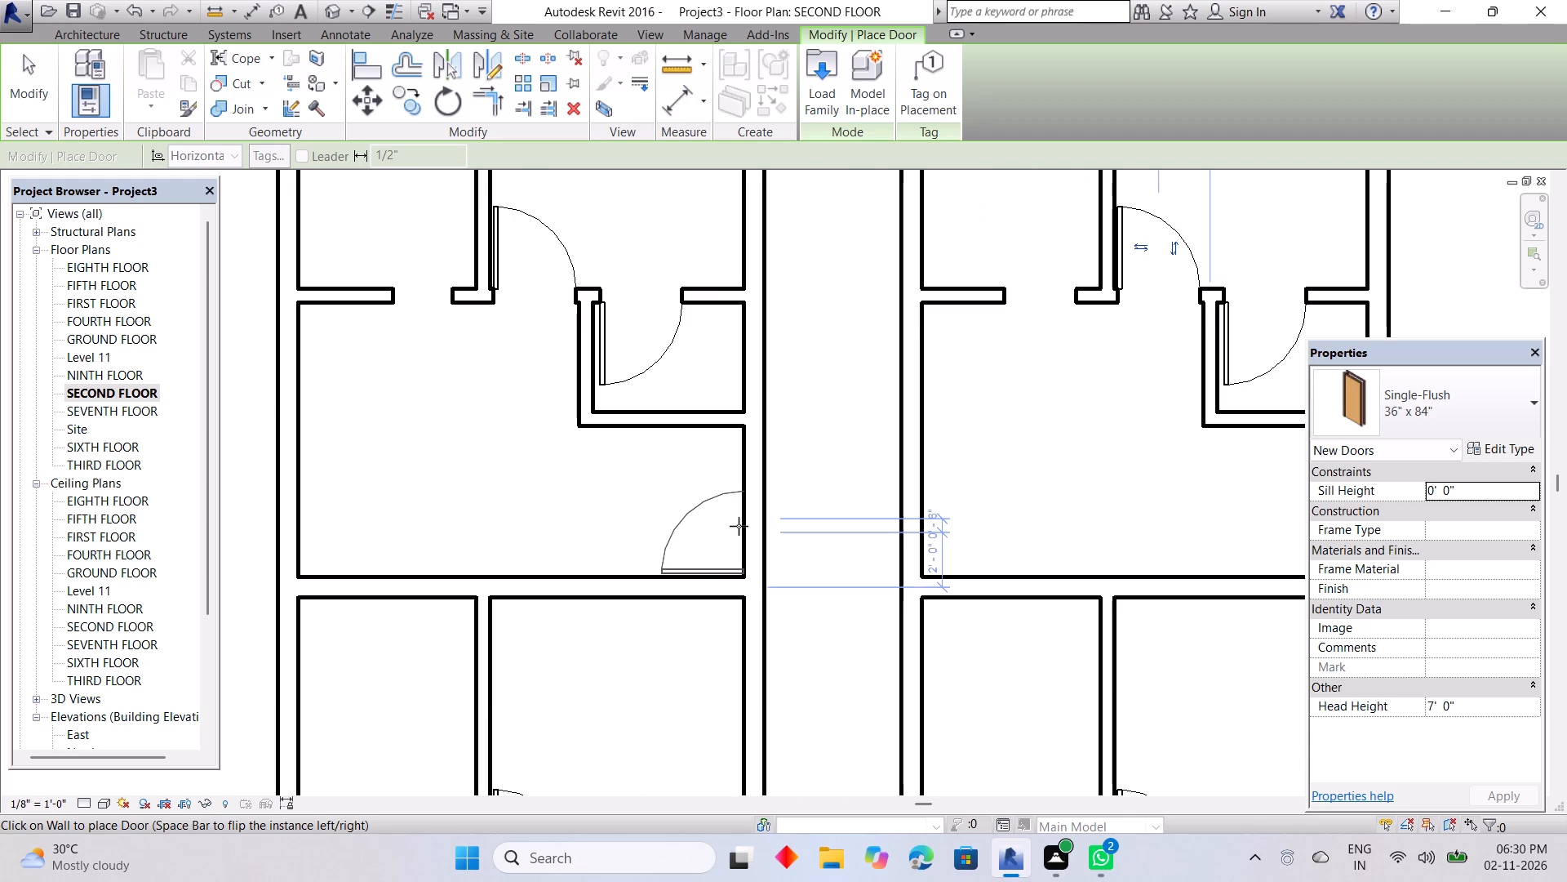
pyautogui.click(739, 522)
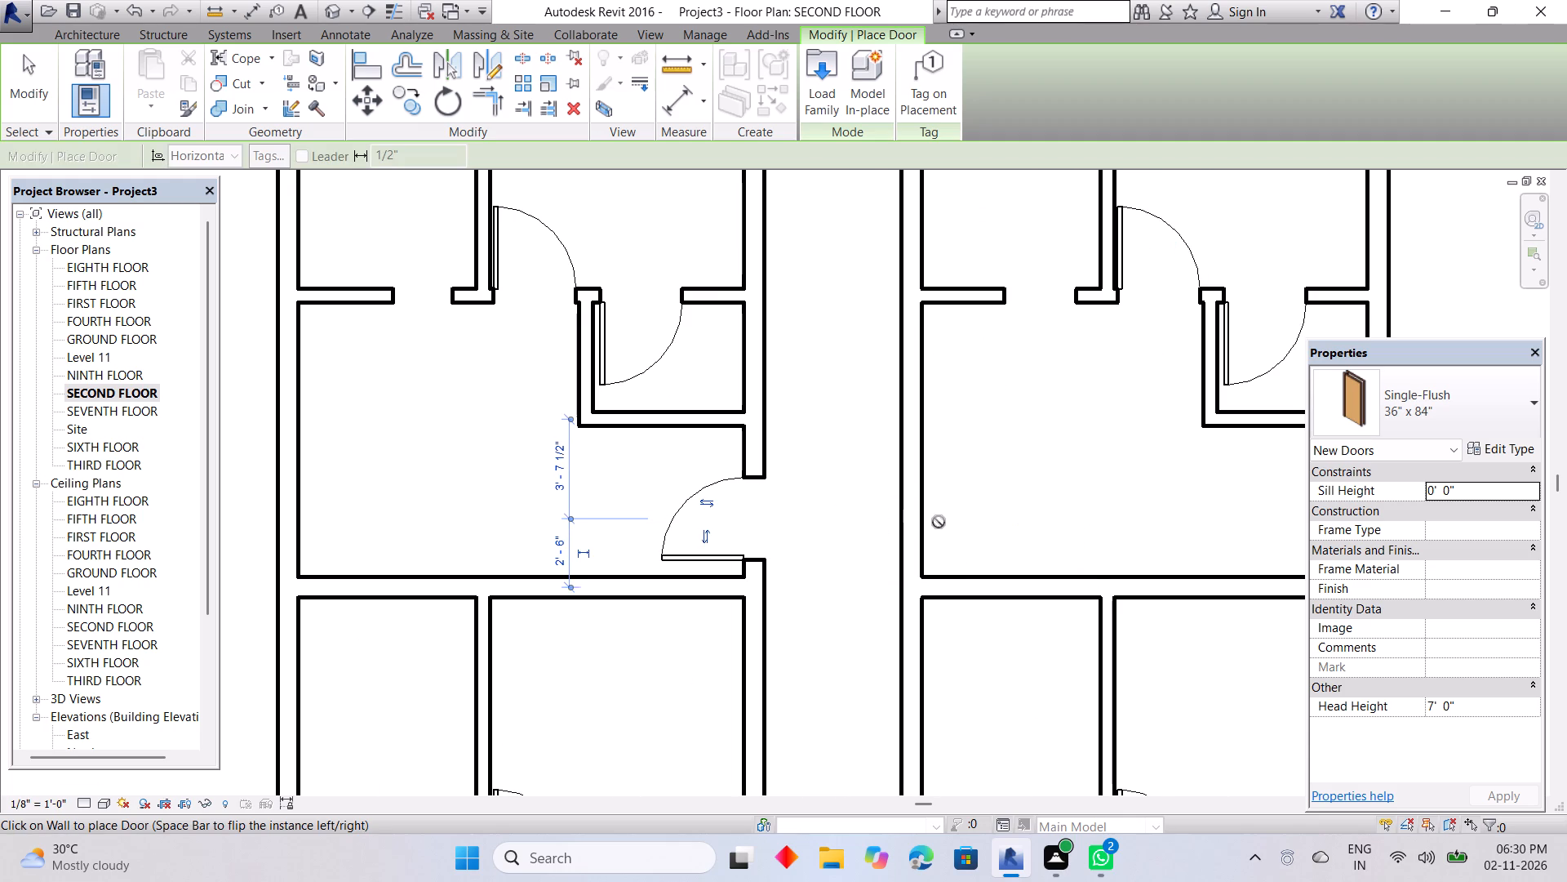
# Place a Single-Flush 36" x 84" entrance door in the top right-hand unit's corridor wall, 2'-6" above the wall separating it from the unit below.
pyautogui.press('space')
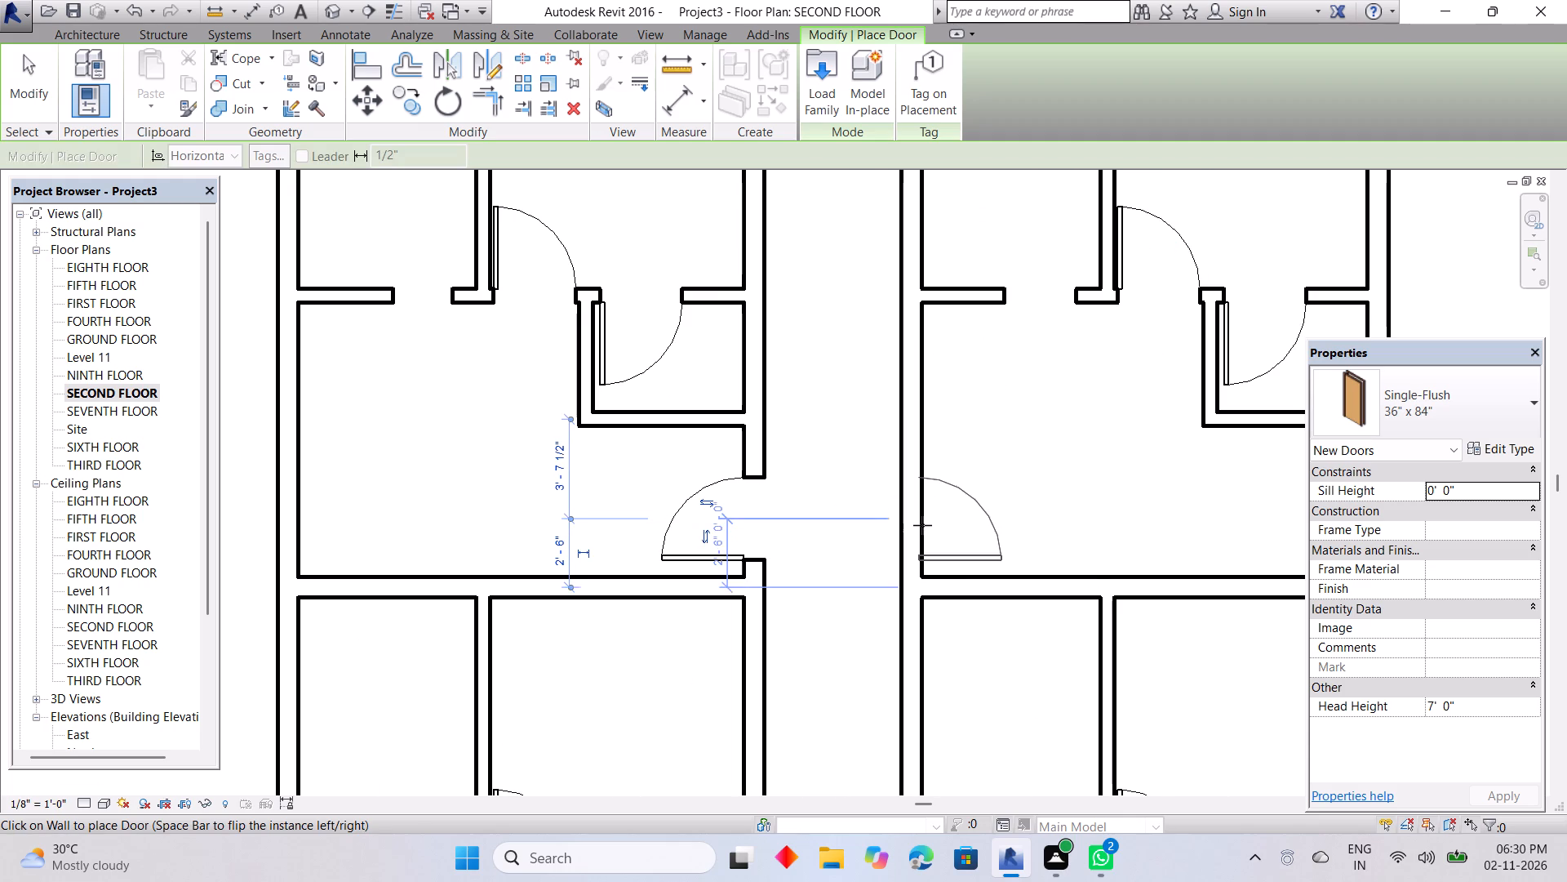
pyautogui.click(922, 524)
# Place Single-Flush 36" x 84" entrance doors in the corridor walls of both second-row units, 2'-6" above their lower separating walls.
pyautogui.scroll(-1, 993, 541)
pyautogui.moveTo(990, 539); pyautogui.dragTo(966, 318, button='middle')
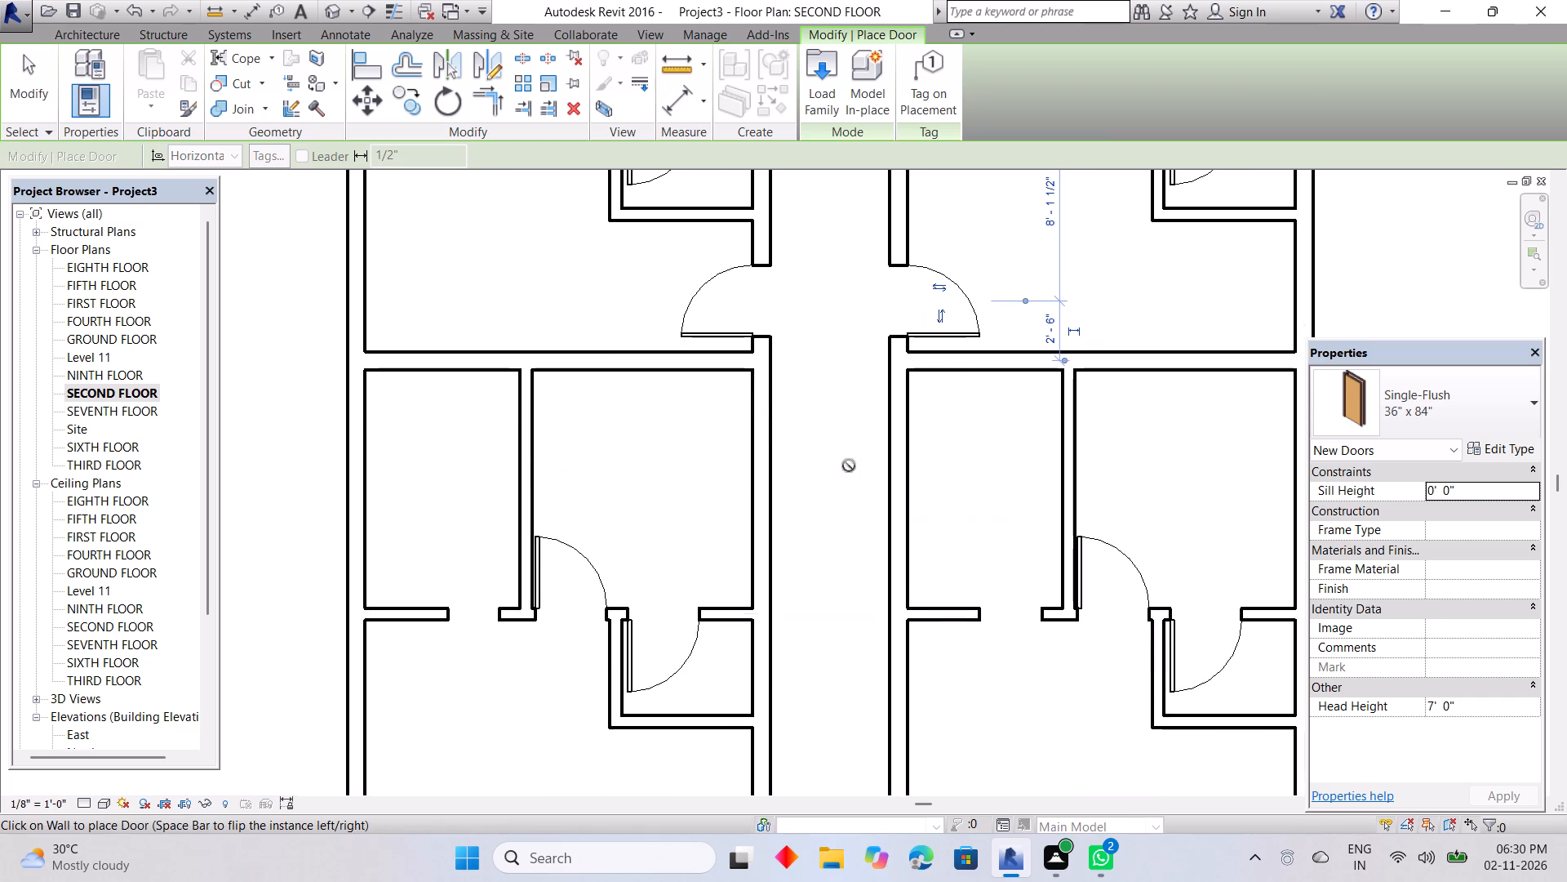
pyautogui.moveTo(792, 528); pyautogui.dragTo(816, 332, button='middle')
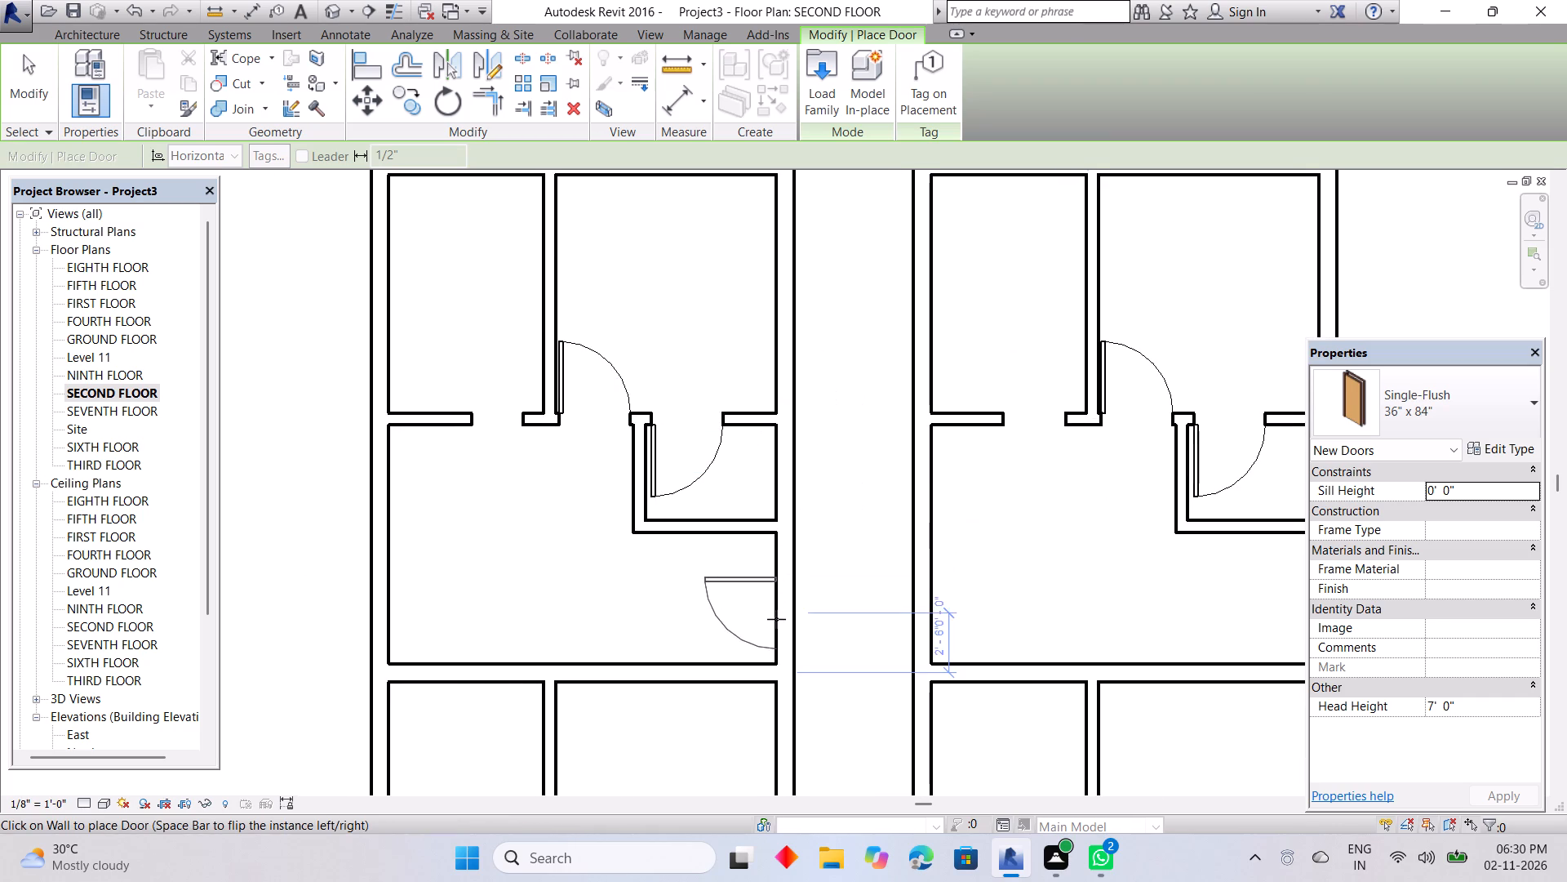
pyautogui.press('space')
pyautogui.click(779, 612)
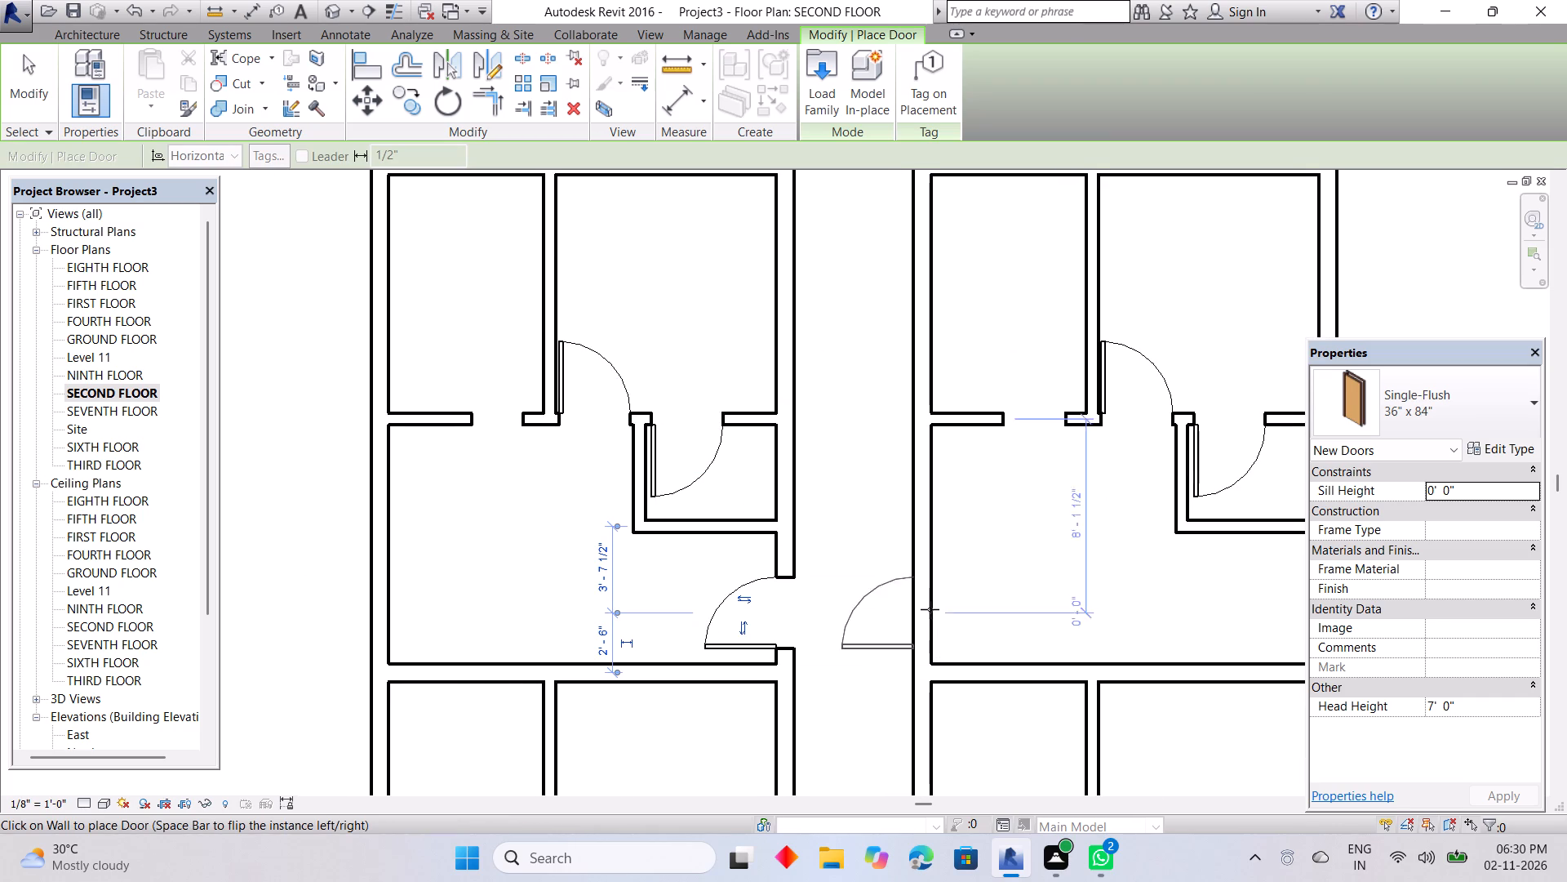
pyautogui.press('space')
pyautogui.click(930, 609)
# Place Single-Flush 36" x 84" entrance doors in the corridor walls of both bottom-row units, 2'-6" above their lower walls.
pyautogui.moveTo(899, 649); pyautogui.dragTo(872, 279, button='middle')
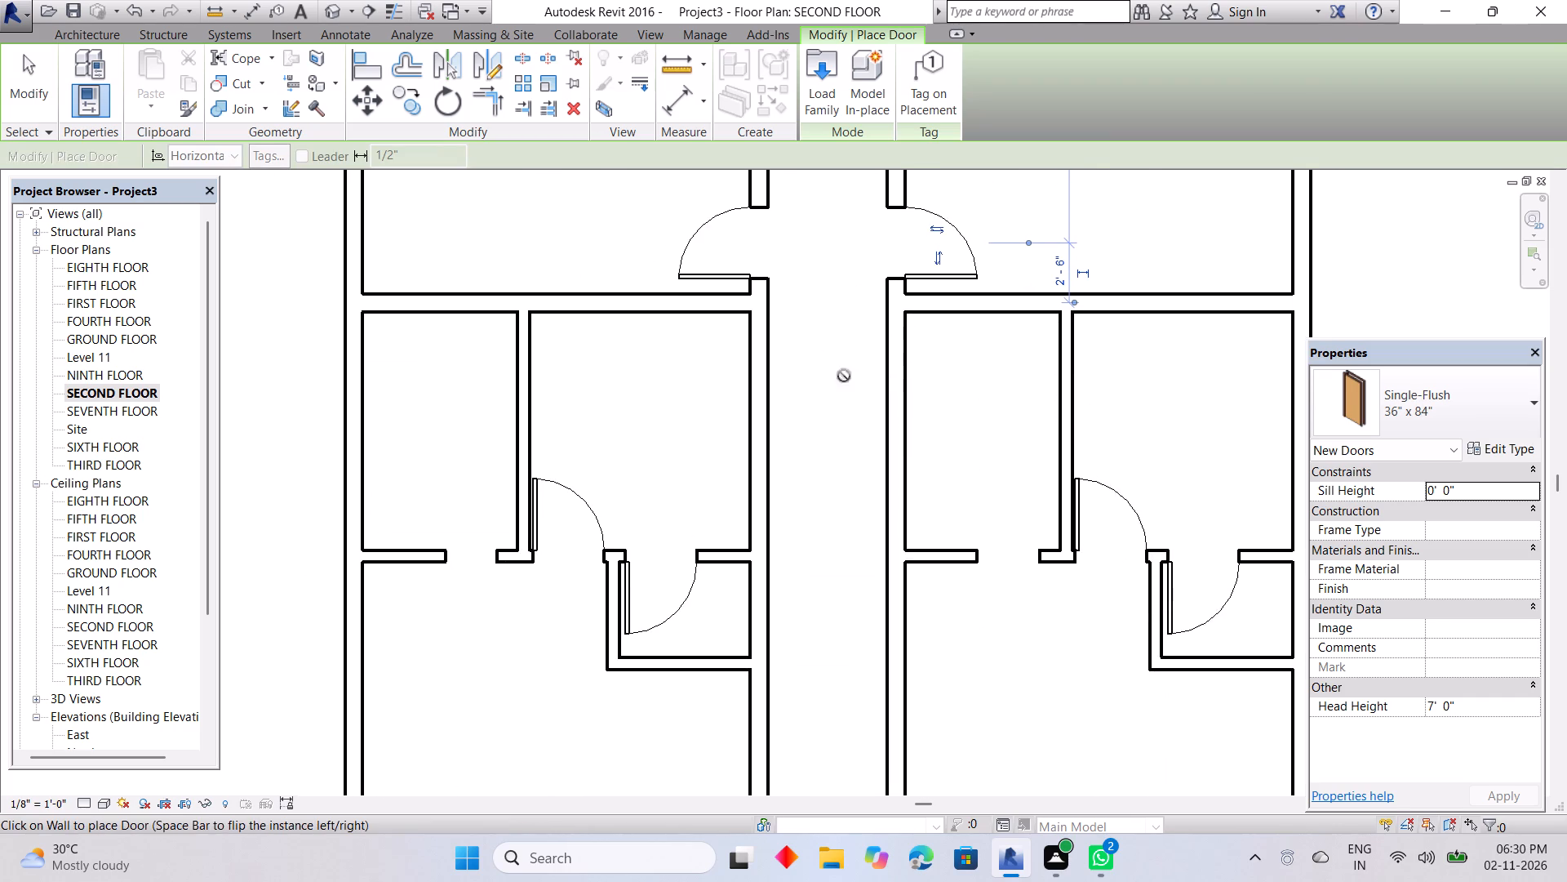
pyautogui.moveTo(817, 568); pyautogui.dragTo(824, 276, button='middle')
pyautogui.scroll(-1, 806, 537)
pyautogui.moveTo(802, 557); pyautogui.dragTo(832, 247, button='middle')
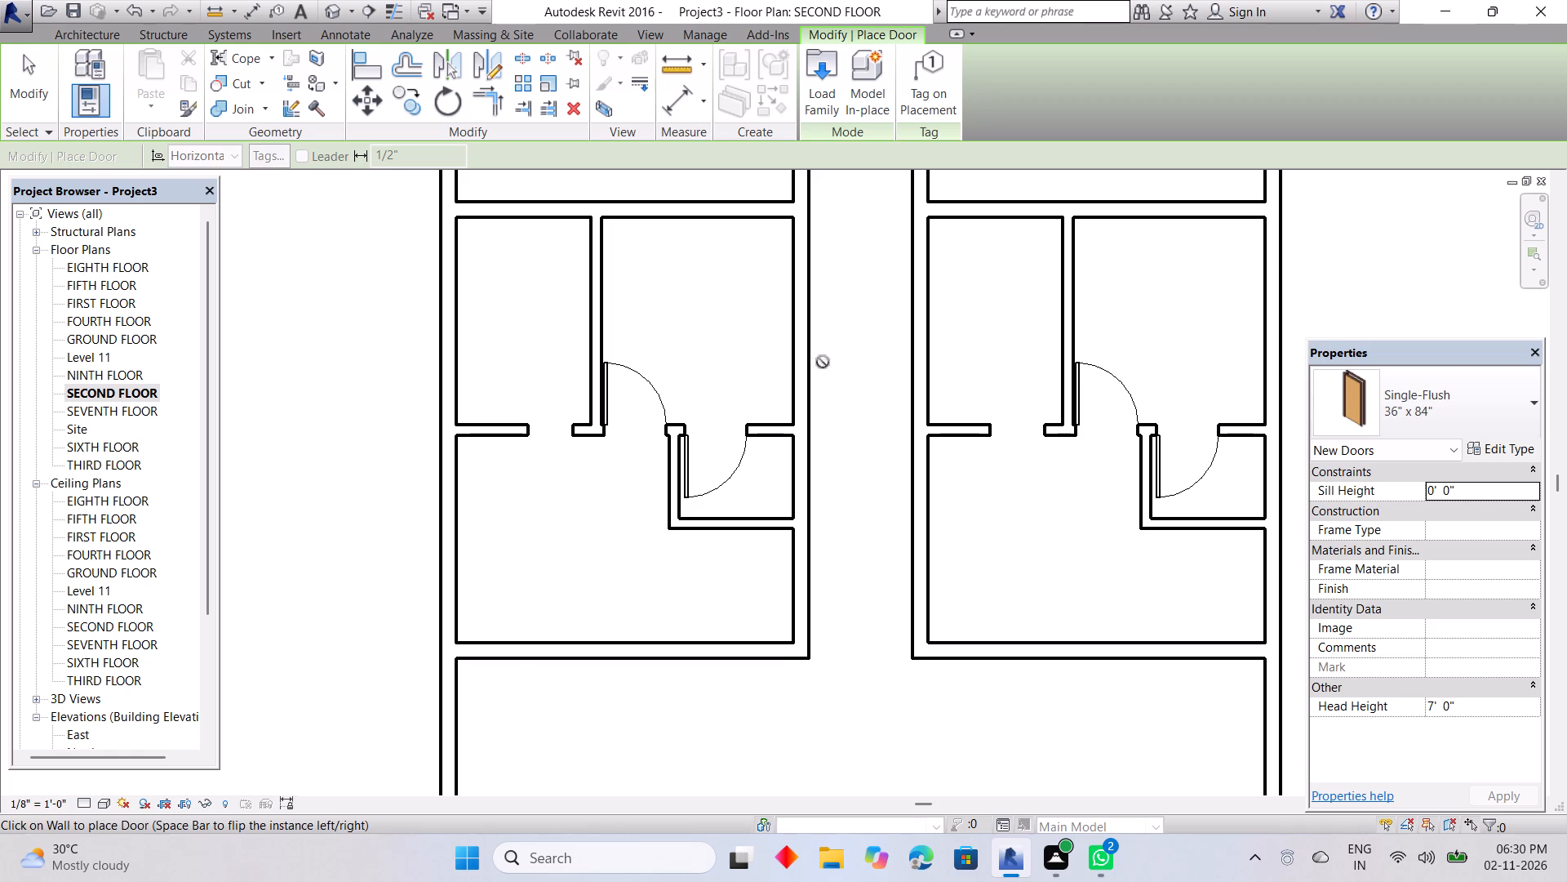
pyautogui.press('space')
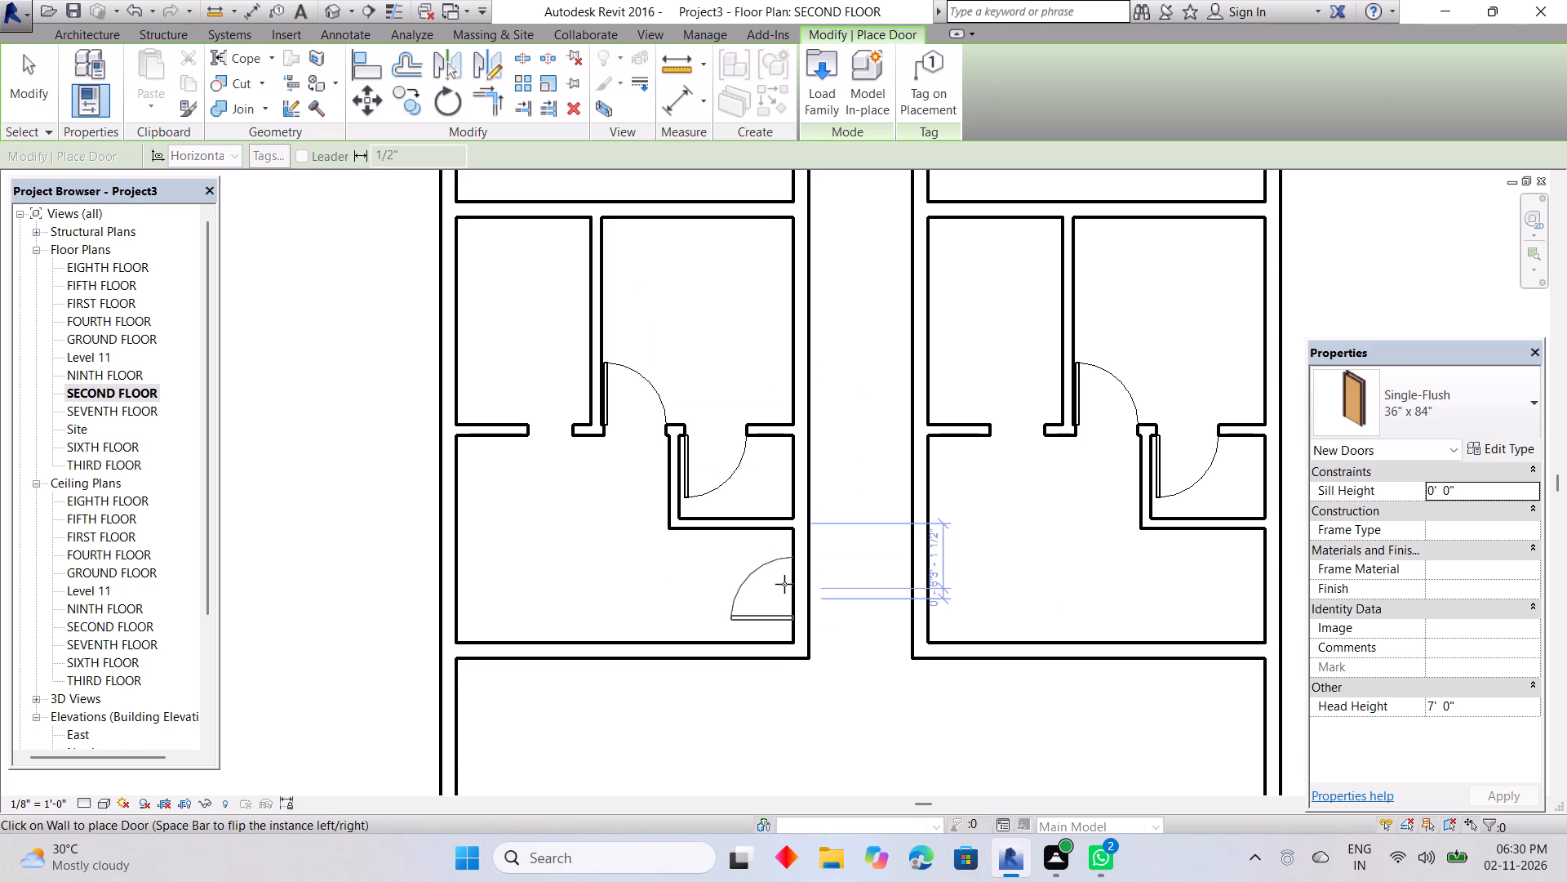
pyautogui.click(788, 595)
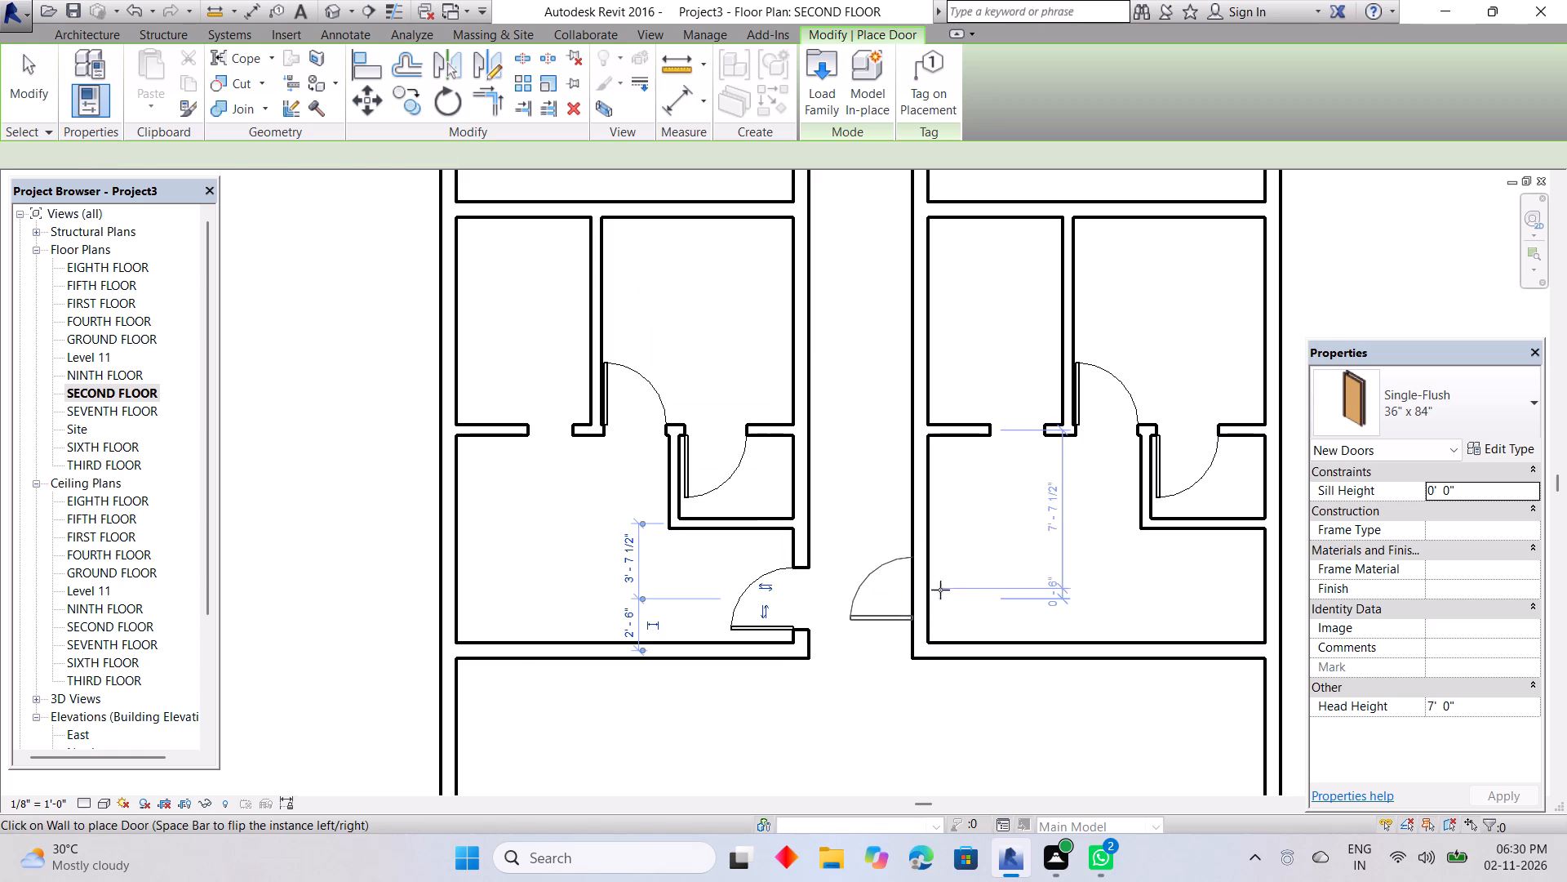
pyautogui.press('space')
pyautogui.click(937, 599)
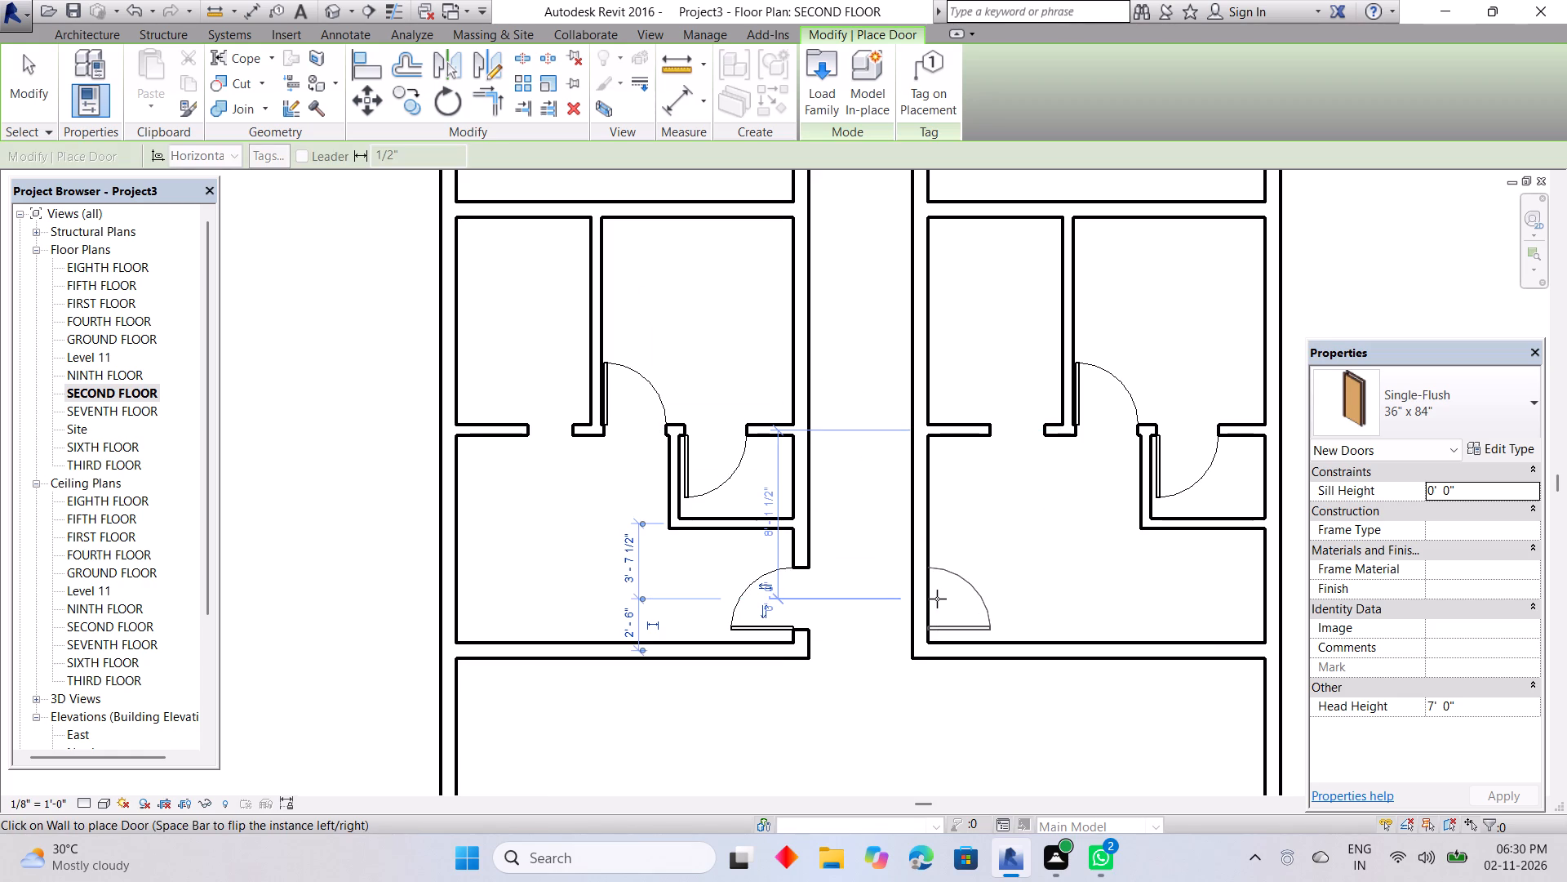
# Place facing Single-Flush 36" x 84" entrance doors in the corridor walls of both third-row units, about 2'-6" above their lower separating walls.
pyautogui.scroll(-8, 962, 575)
pyautogui.moveTo(972, 546); pyautogui.dragTo(970, 630, button='middle')
pyautogui.scroll(5, 896, 525)
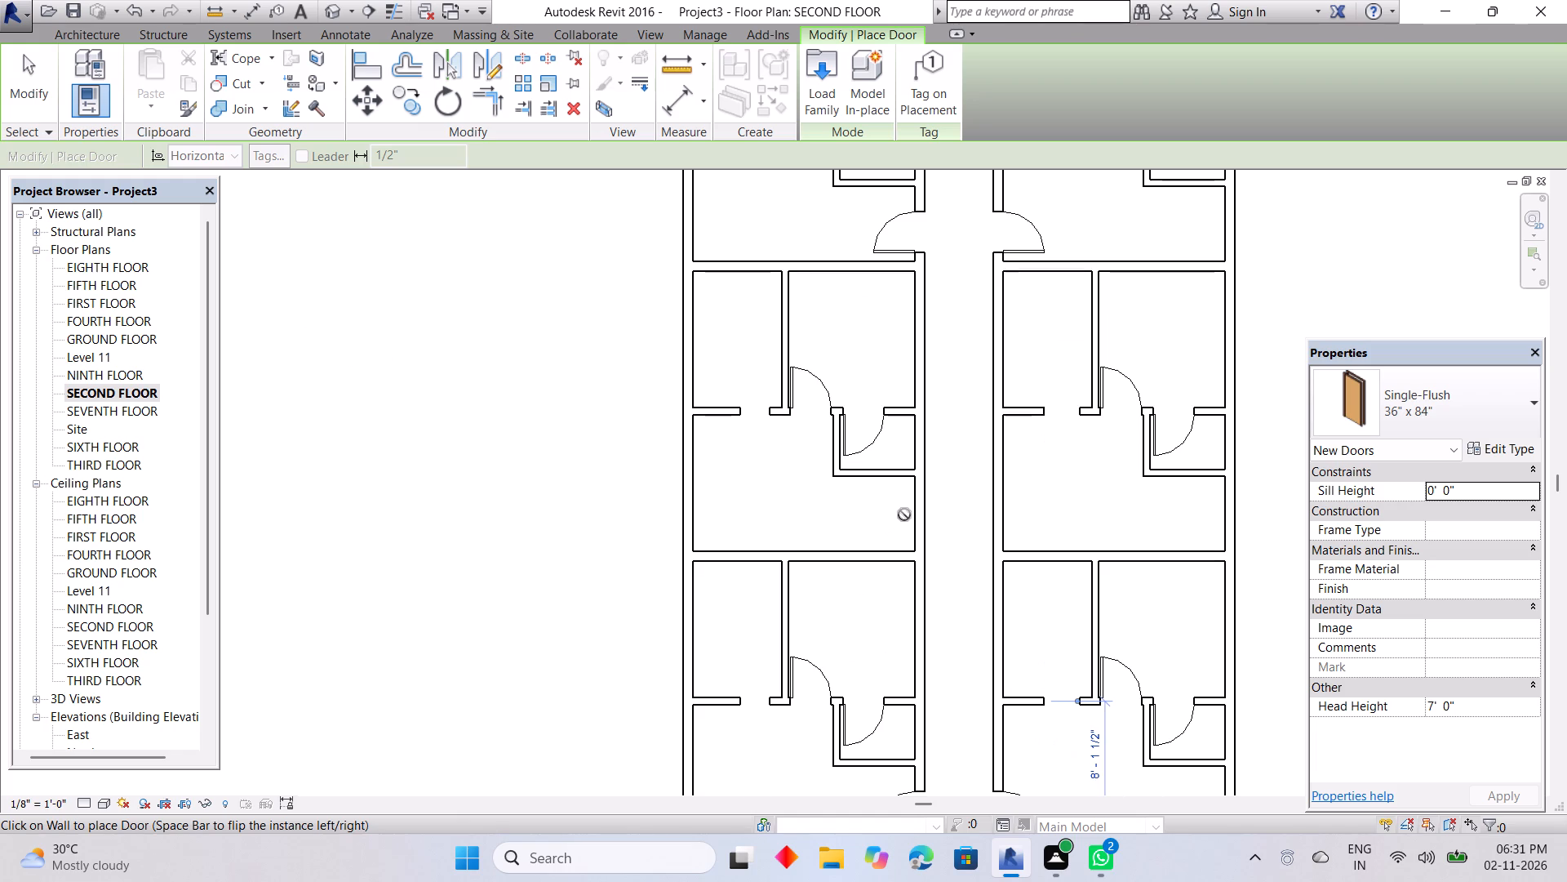
pyautogui.press('space')
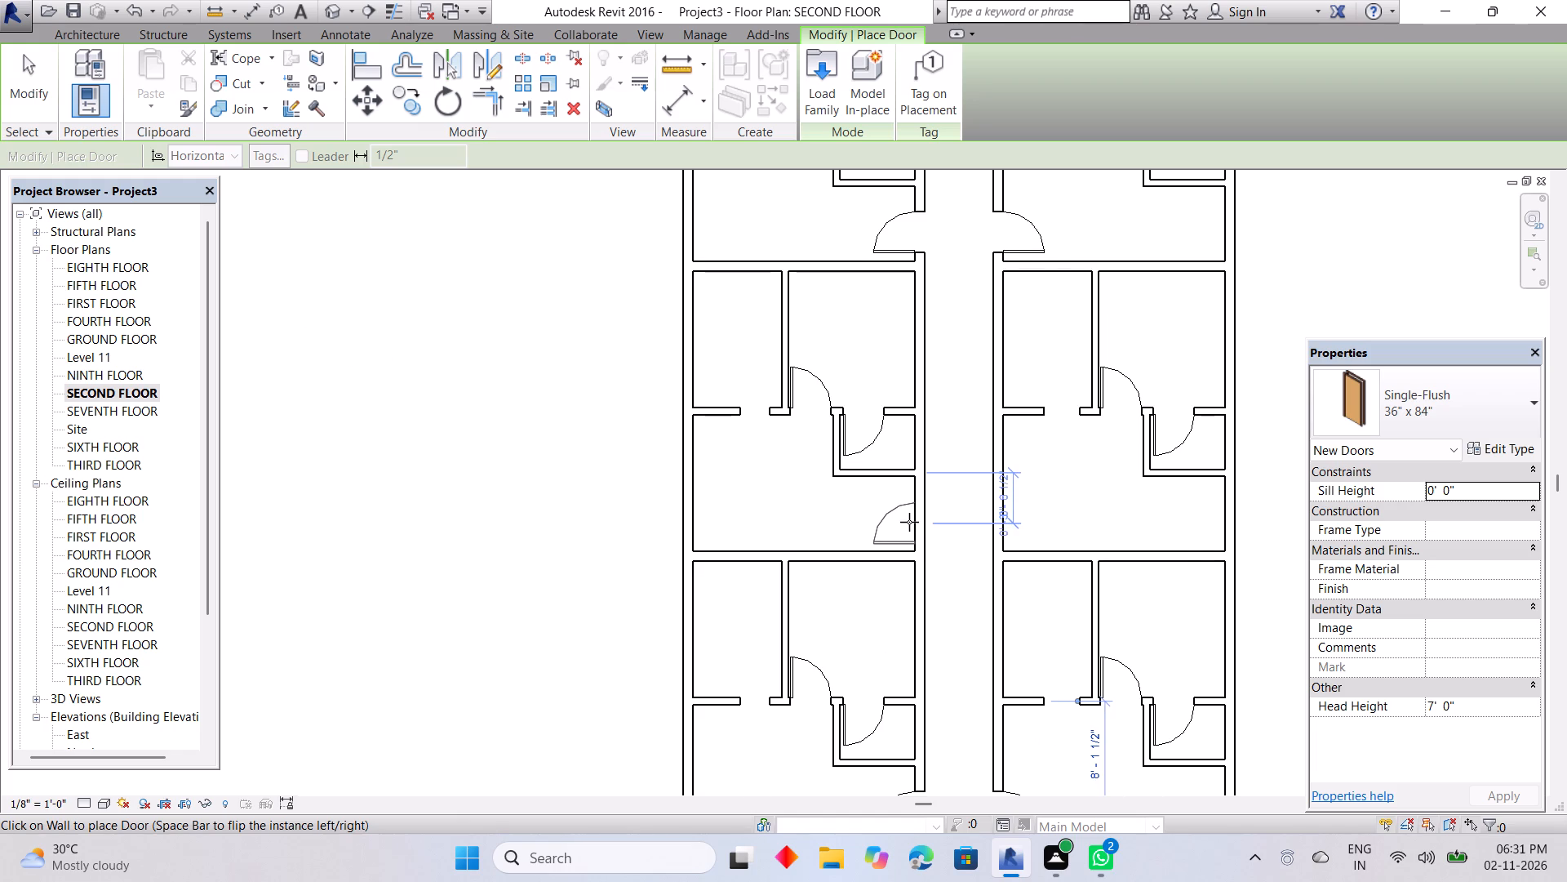
pyautogui.click(909, 522)
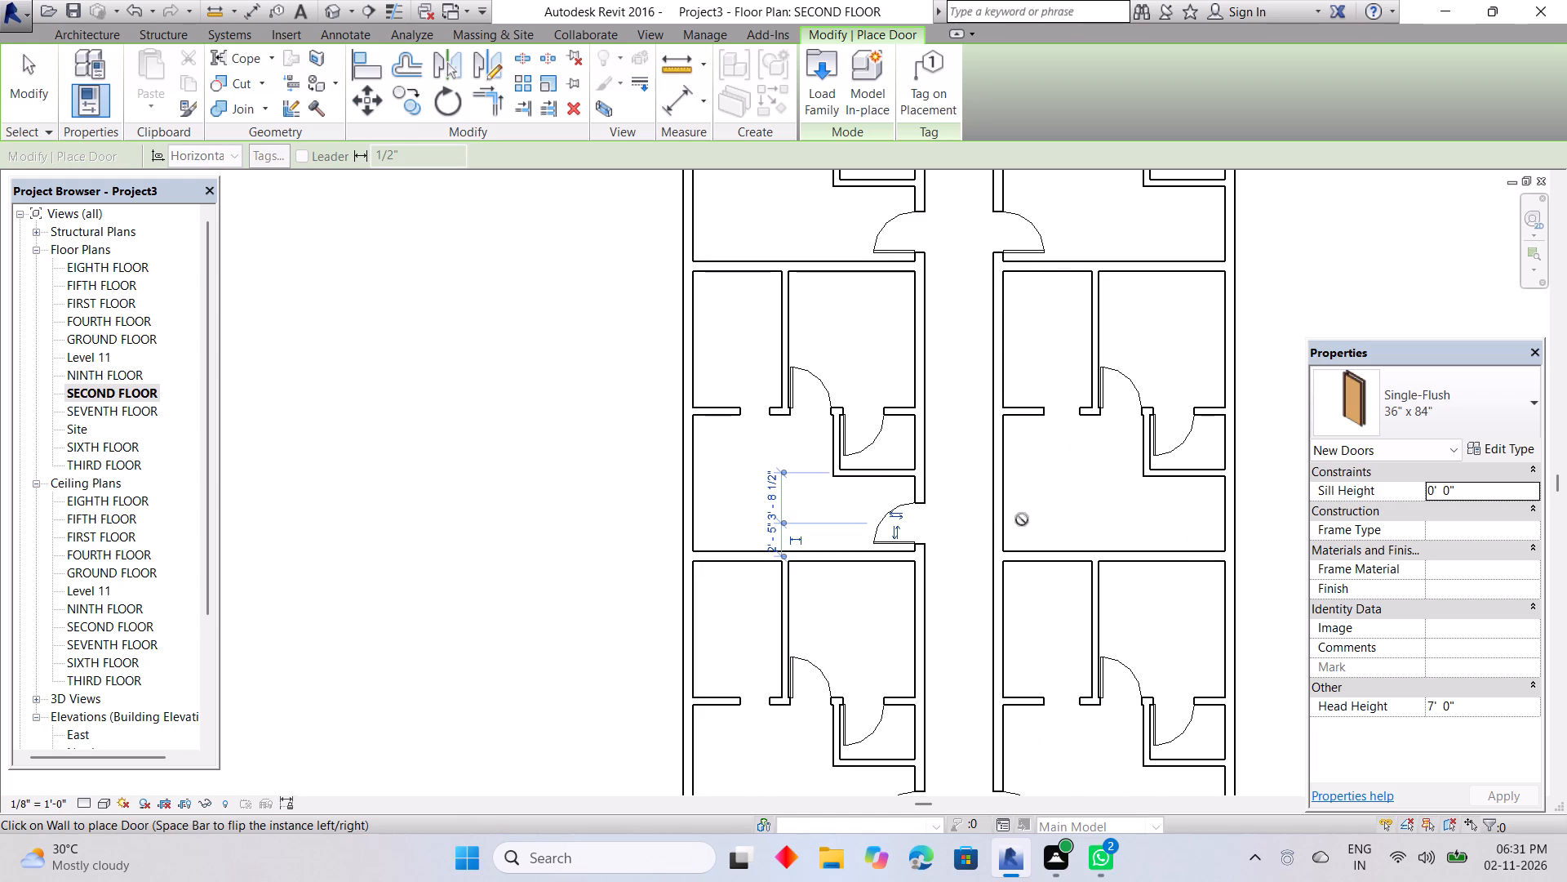
pyautogui.press('space')
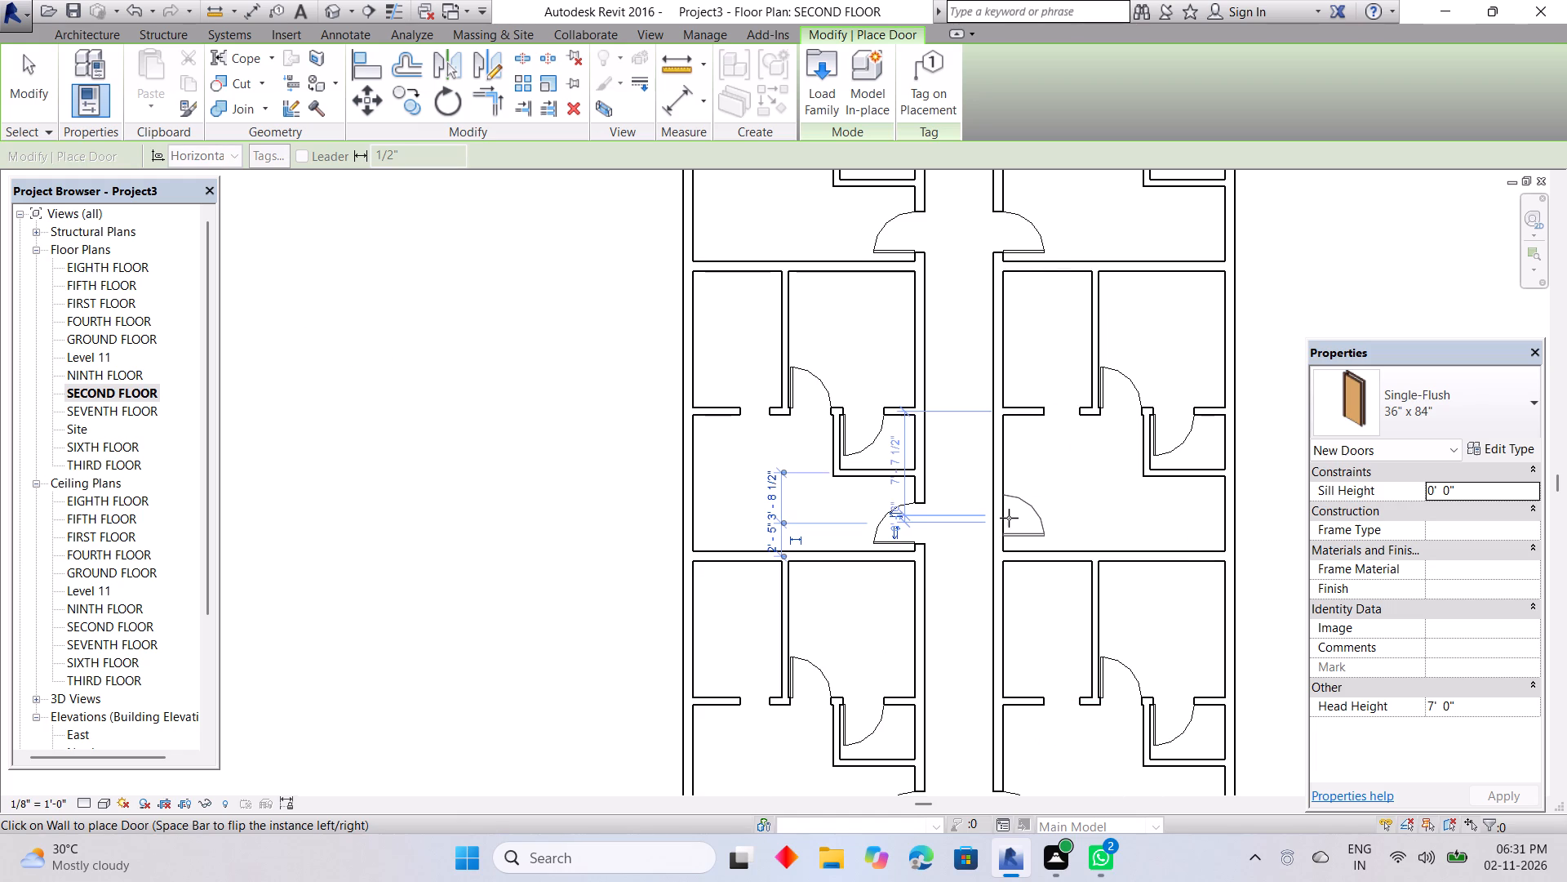
pyautogui.click(1009, 518)
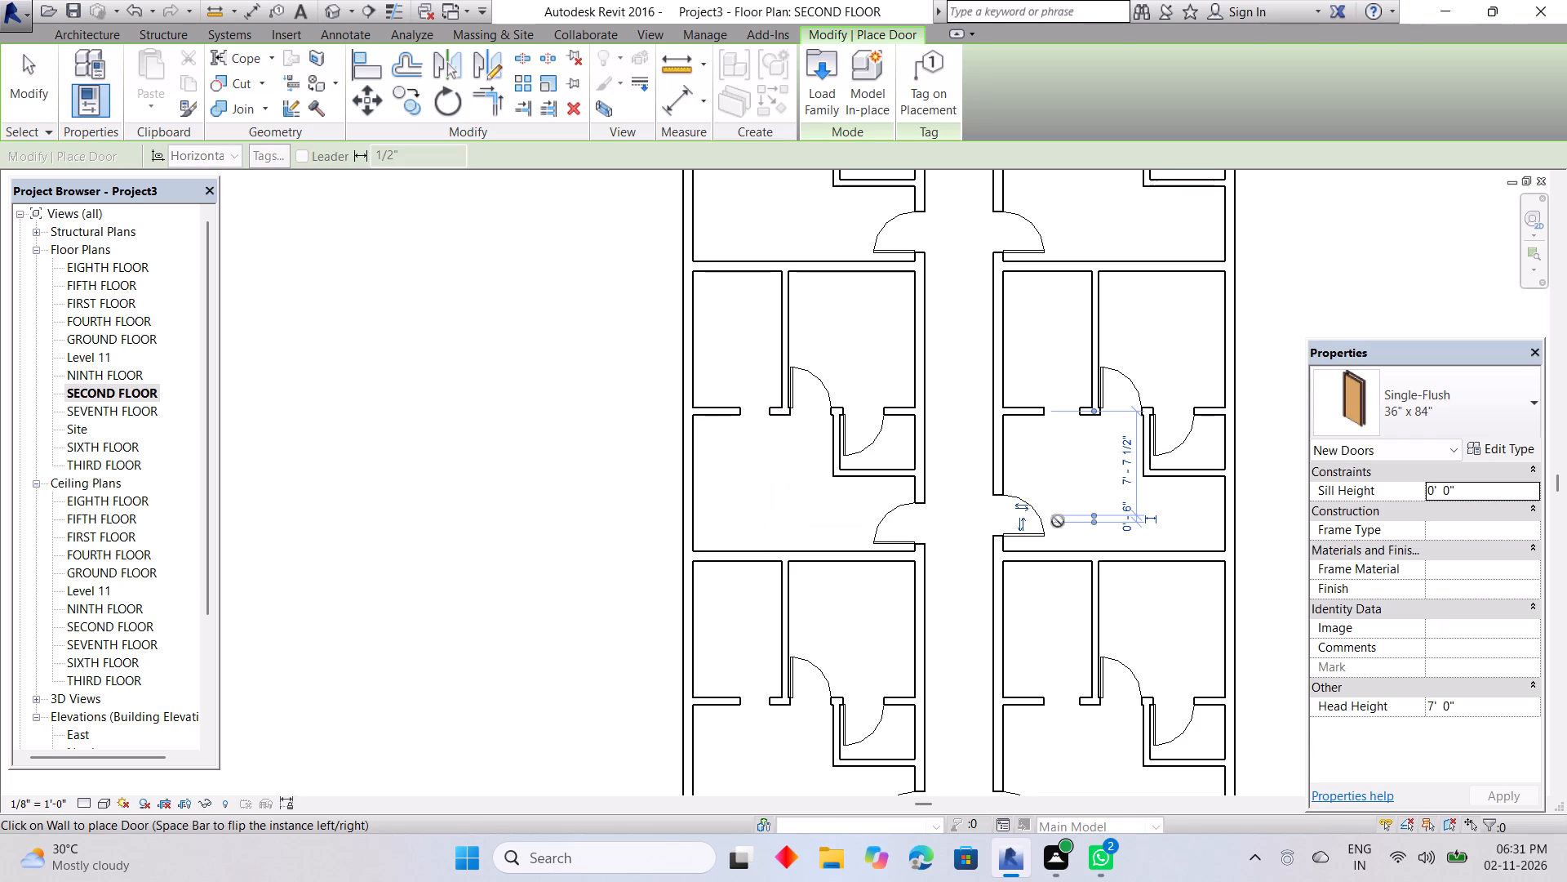
pyautogui.hotkey('ctrl', 'z')
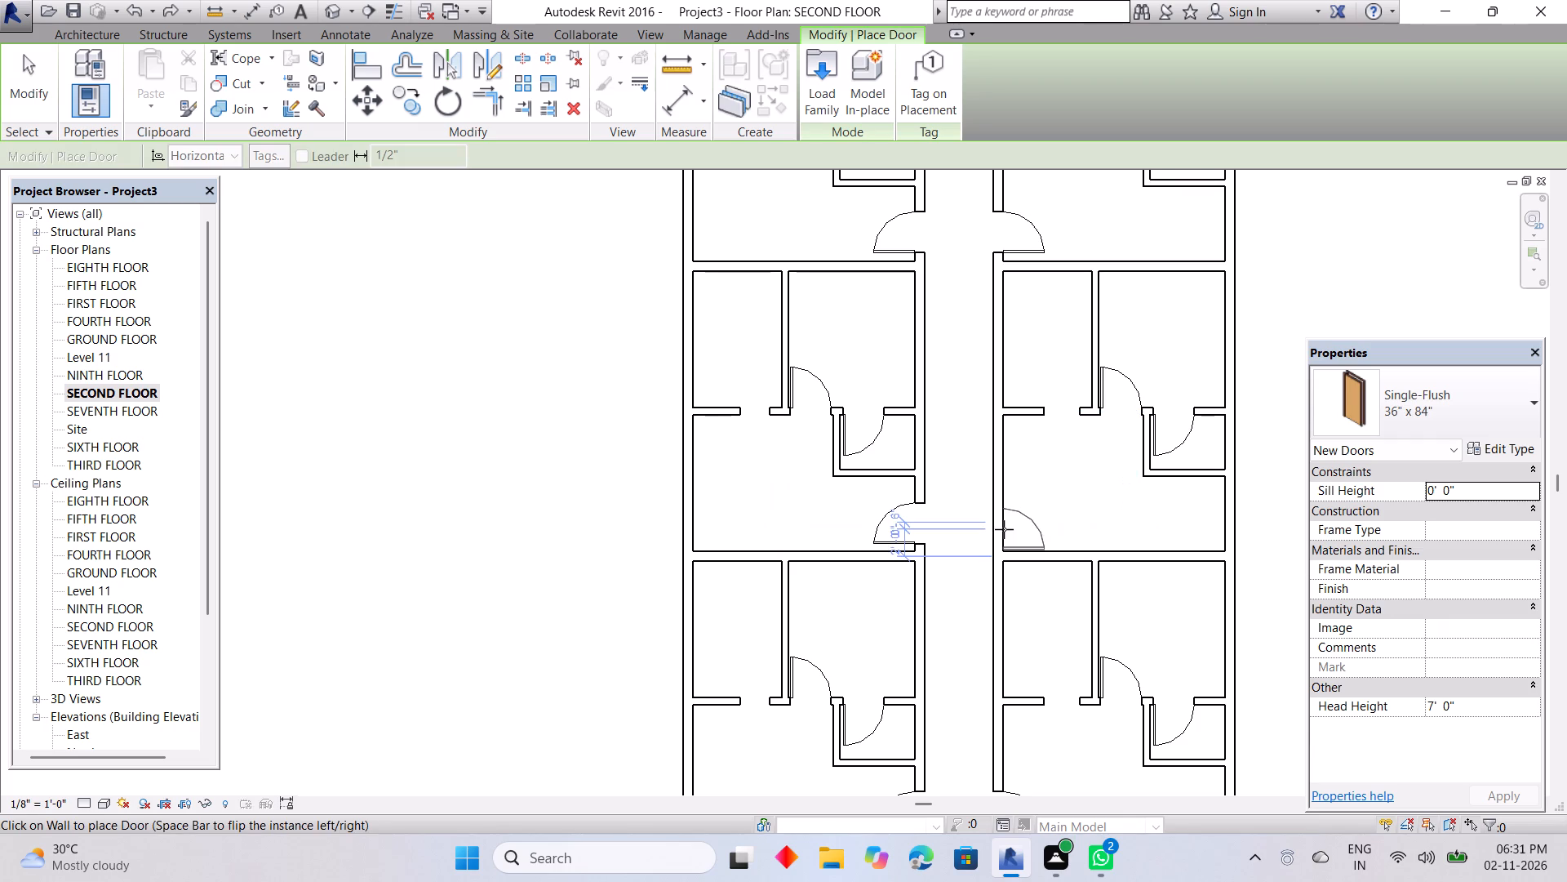
pyautogui.click(1004, 522)
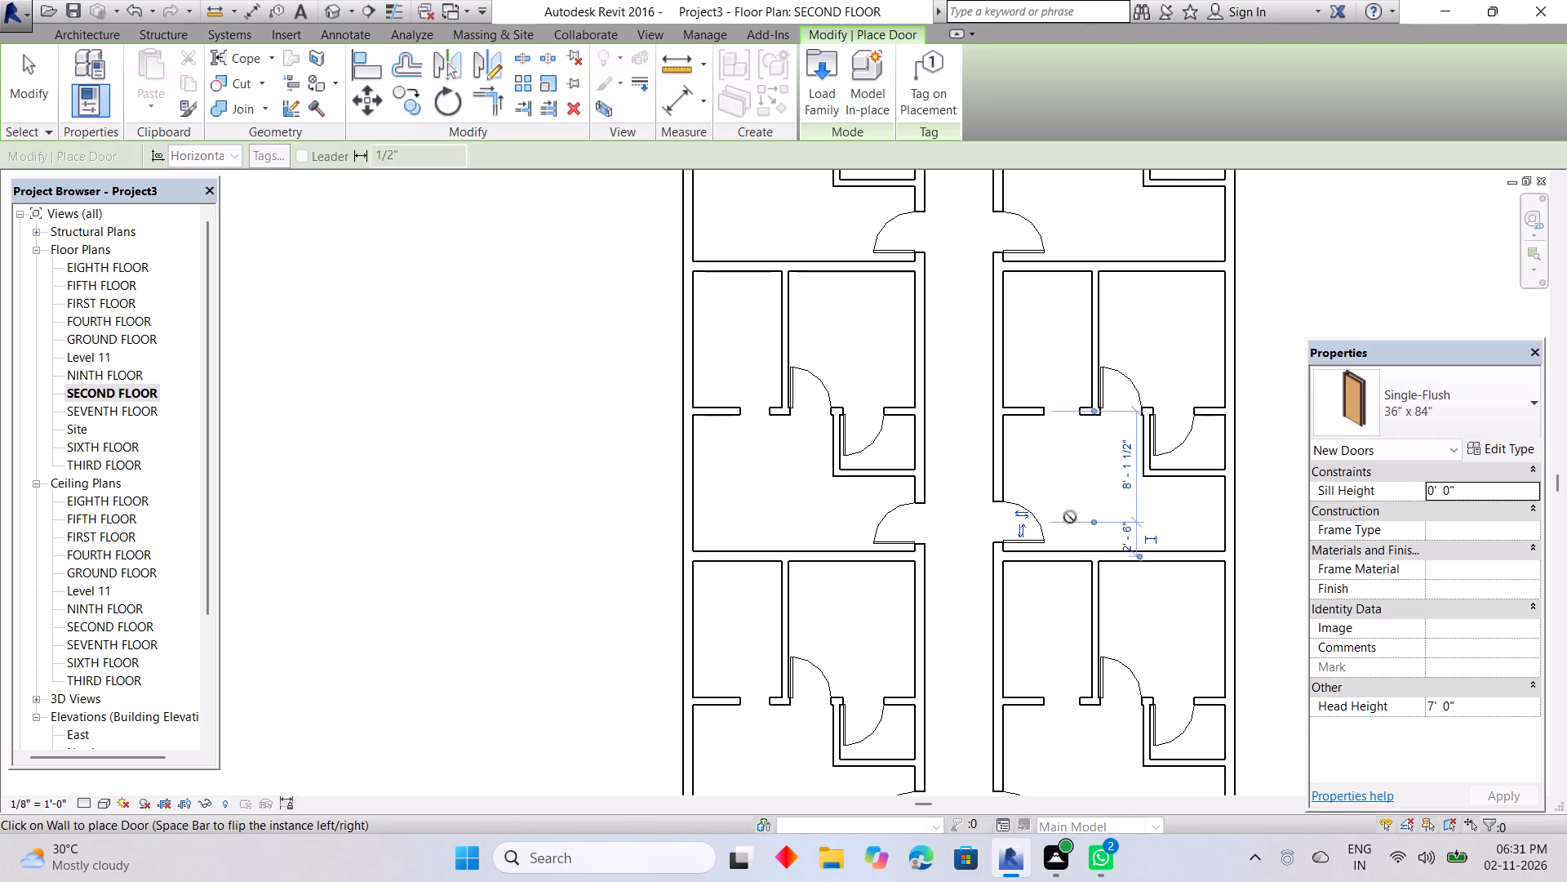
pyautogui.press('Escape')
pyautogui.scroll(-4, 1068, 526)
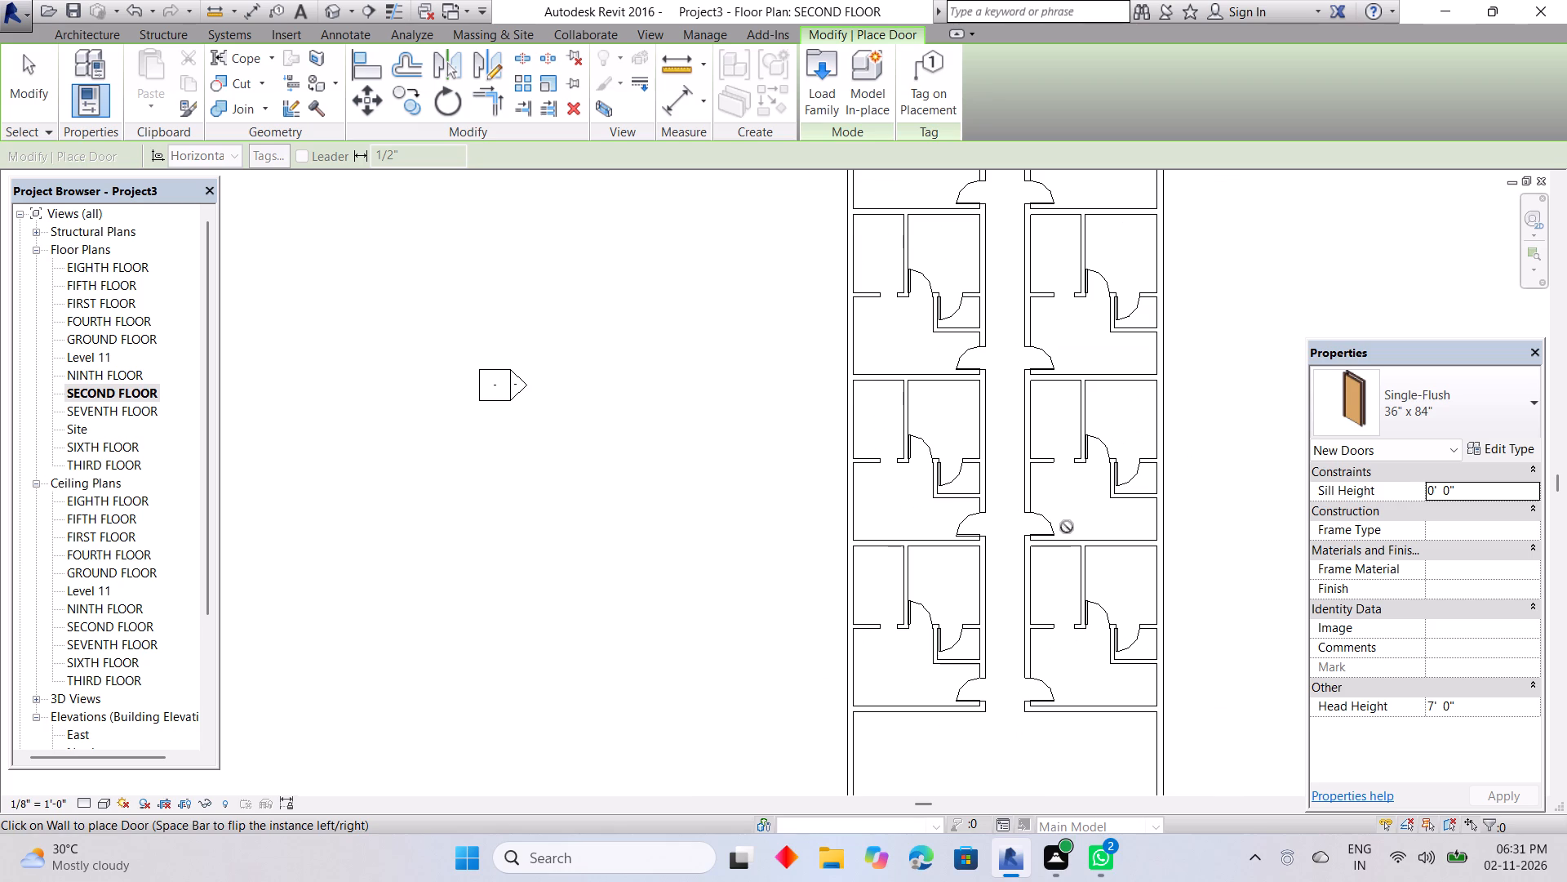
pyautogui.scroll(-1, 1067, 527)
pyautogui.press('Escape')
# Place Fixed 36" x 48" windows in the top left-hand unit: larger upper room's top wall, and outer side walls of the smaller upper and lower rooms.
pyautogui.scroll(-3, 1067, 526)
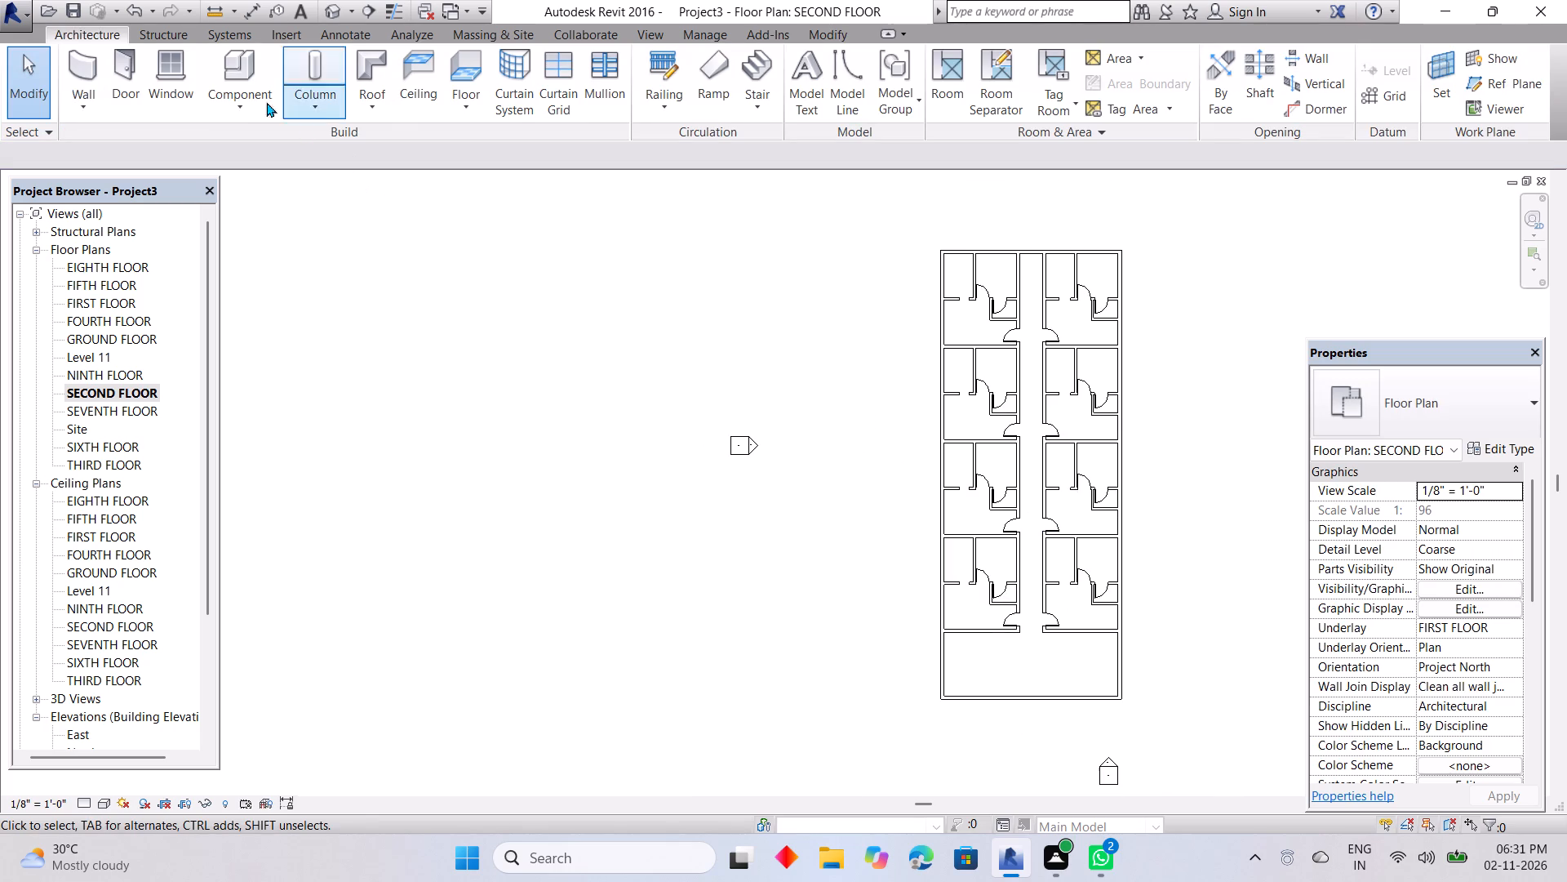
pyautogui.click(188, 68)
pyautogui.scroll(11, 1005, 252)
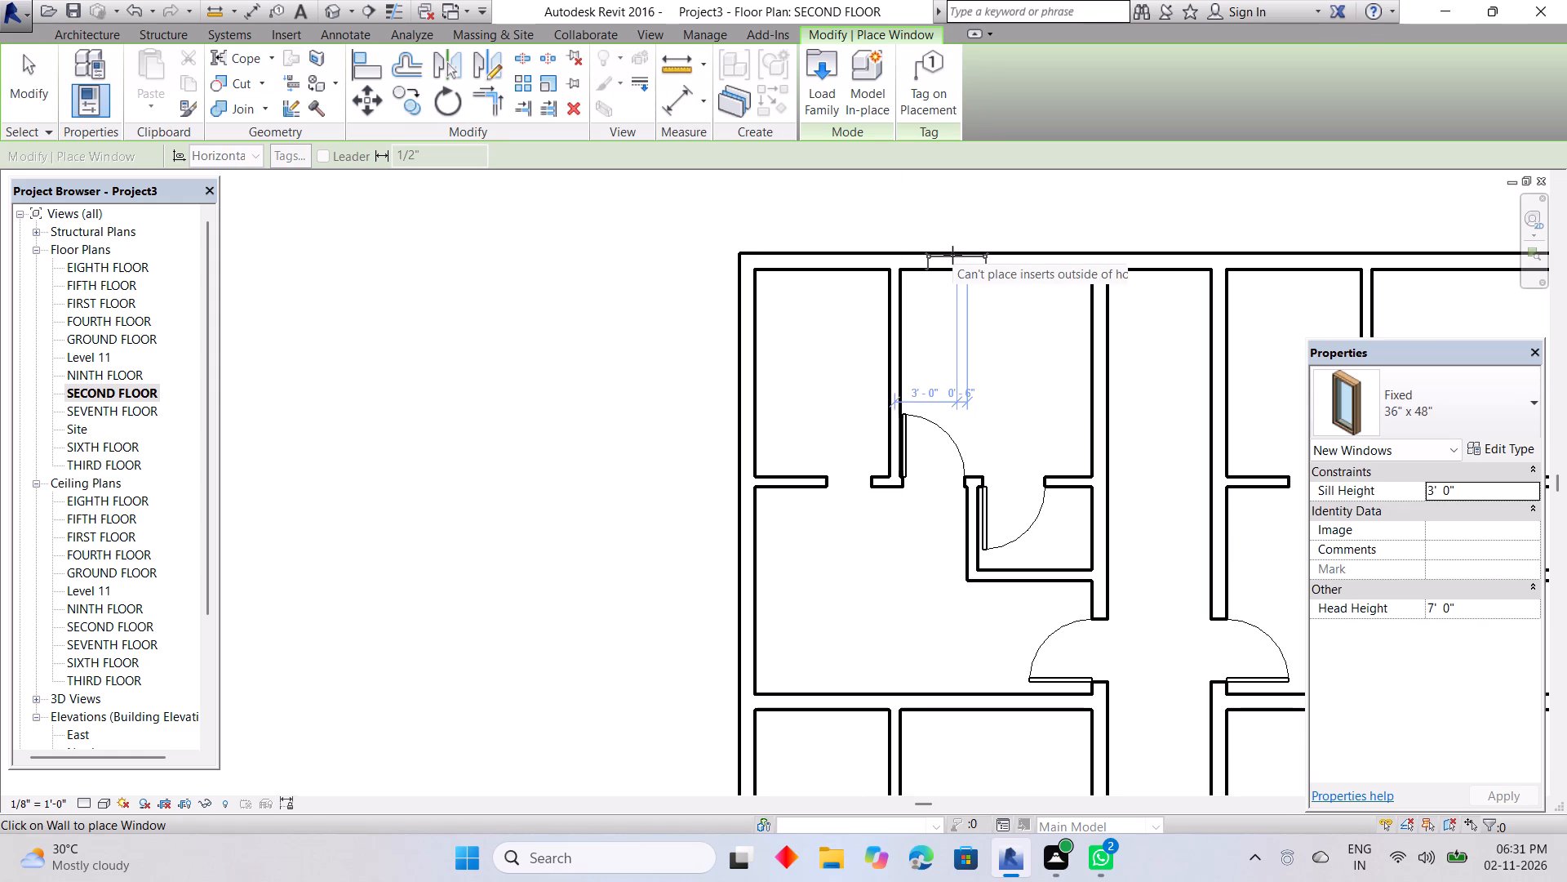
pyautogui.click(964, 254)
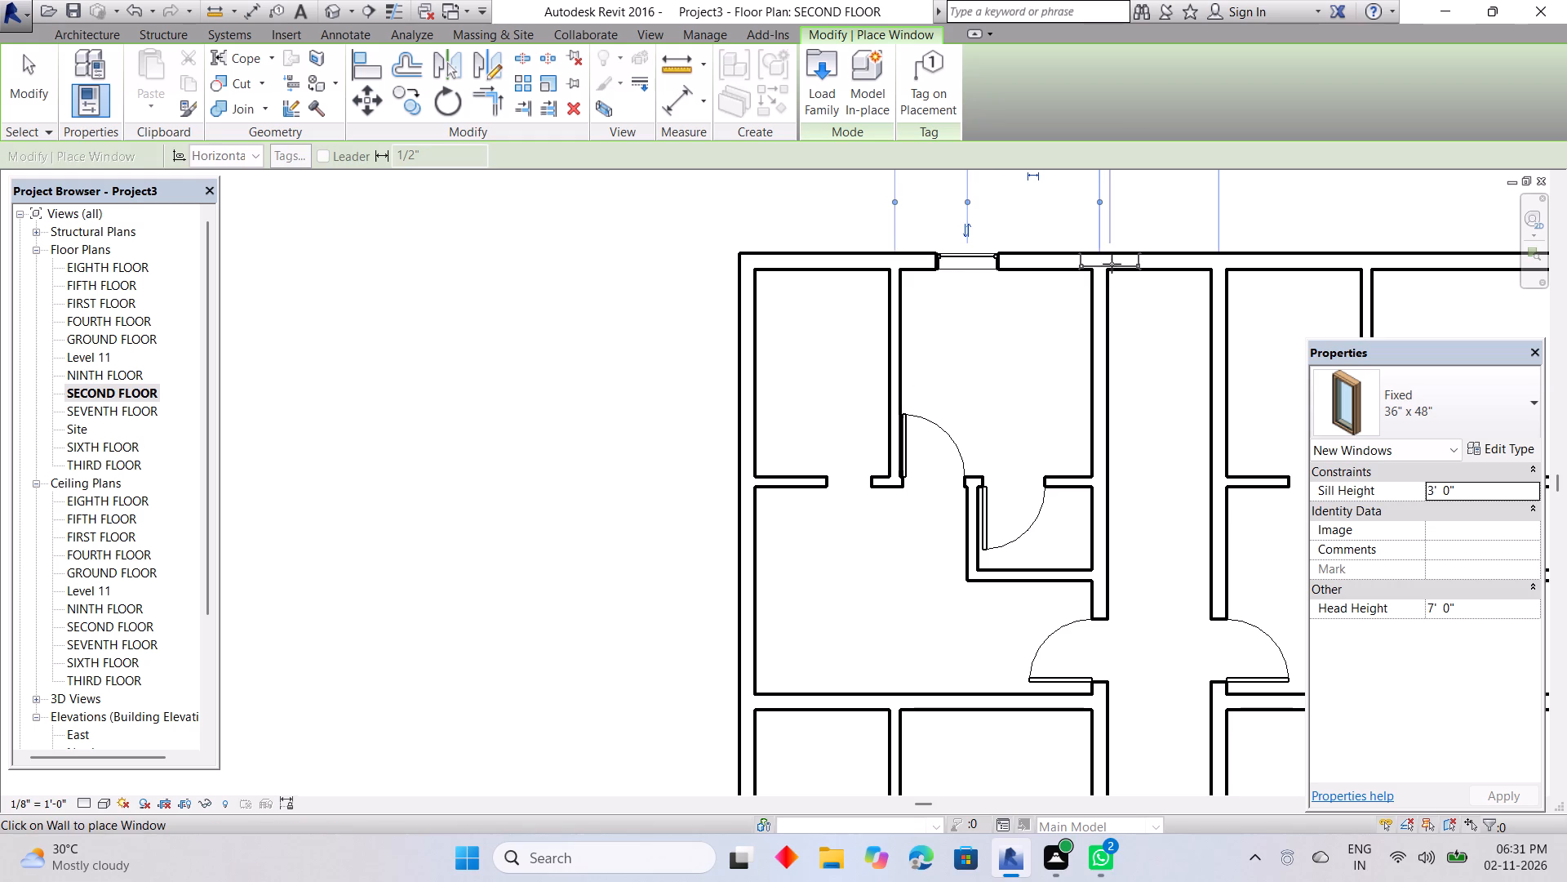
pyautogui.click(747, 413)
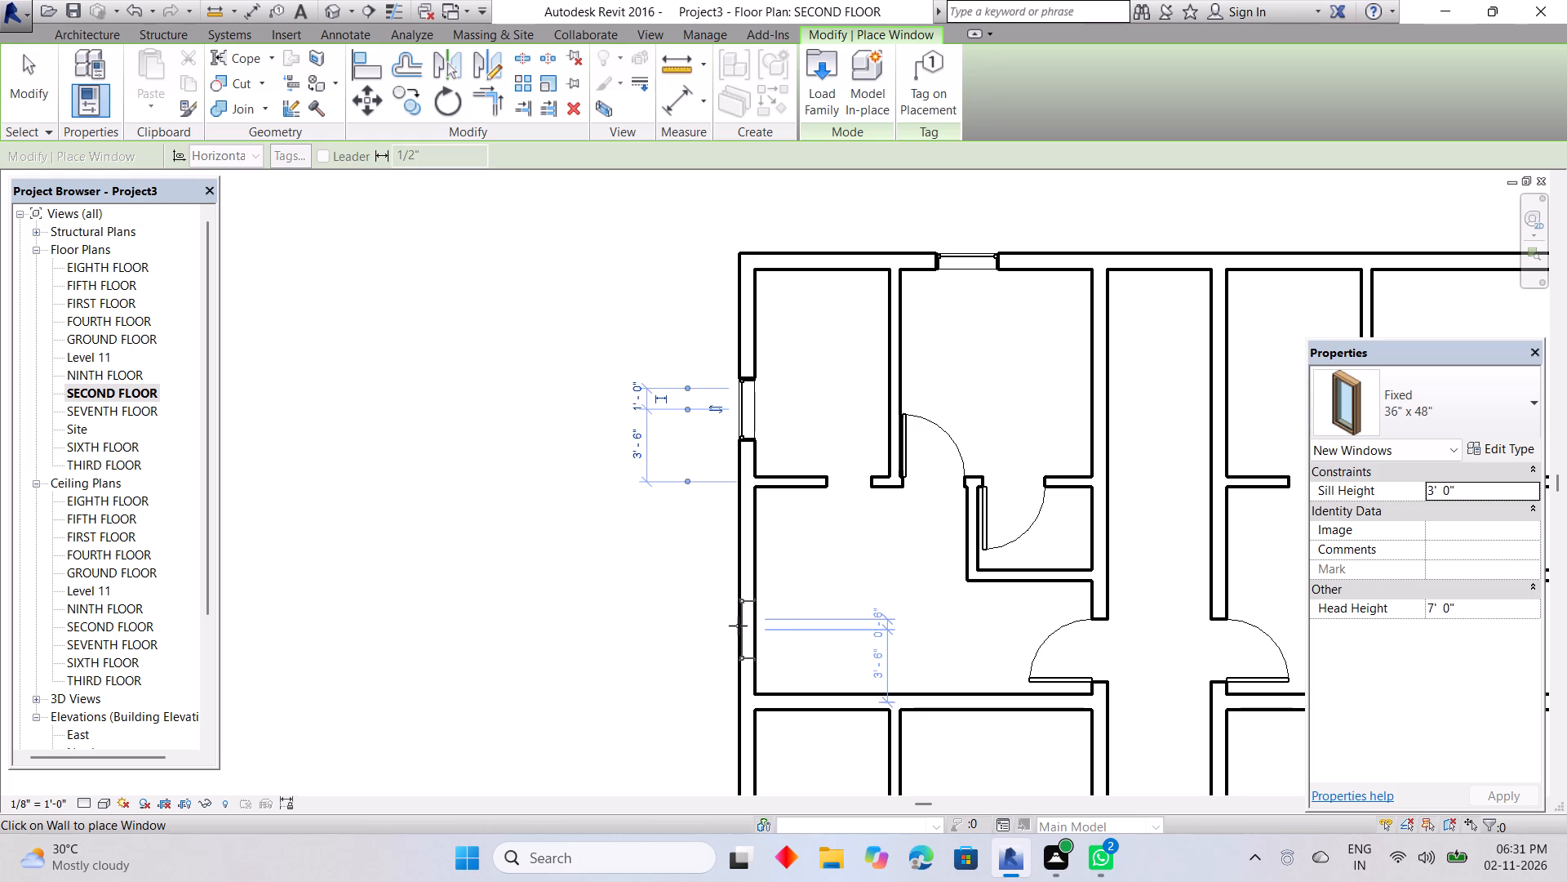
pyautogui.click(738, 626)
# Place Fixed 36" x 48" windows in the outer side wall of the left-hand unit second from the top.
pyautogui.moveTo(846, 623); pyautogui.dragTo(860, 256, button='middle')
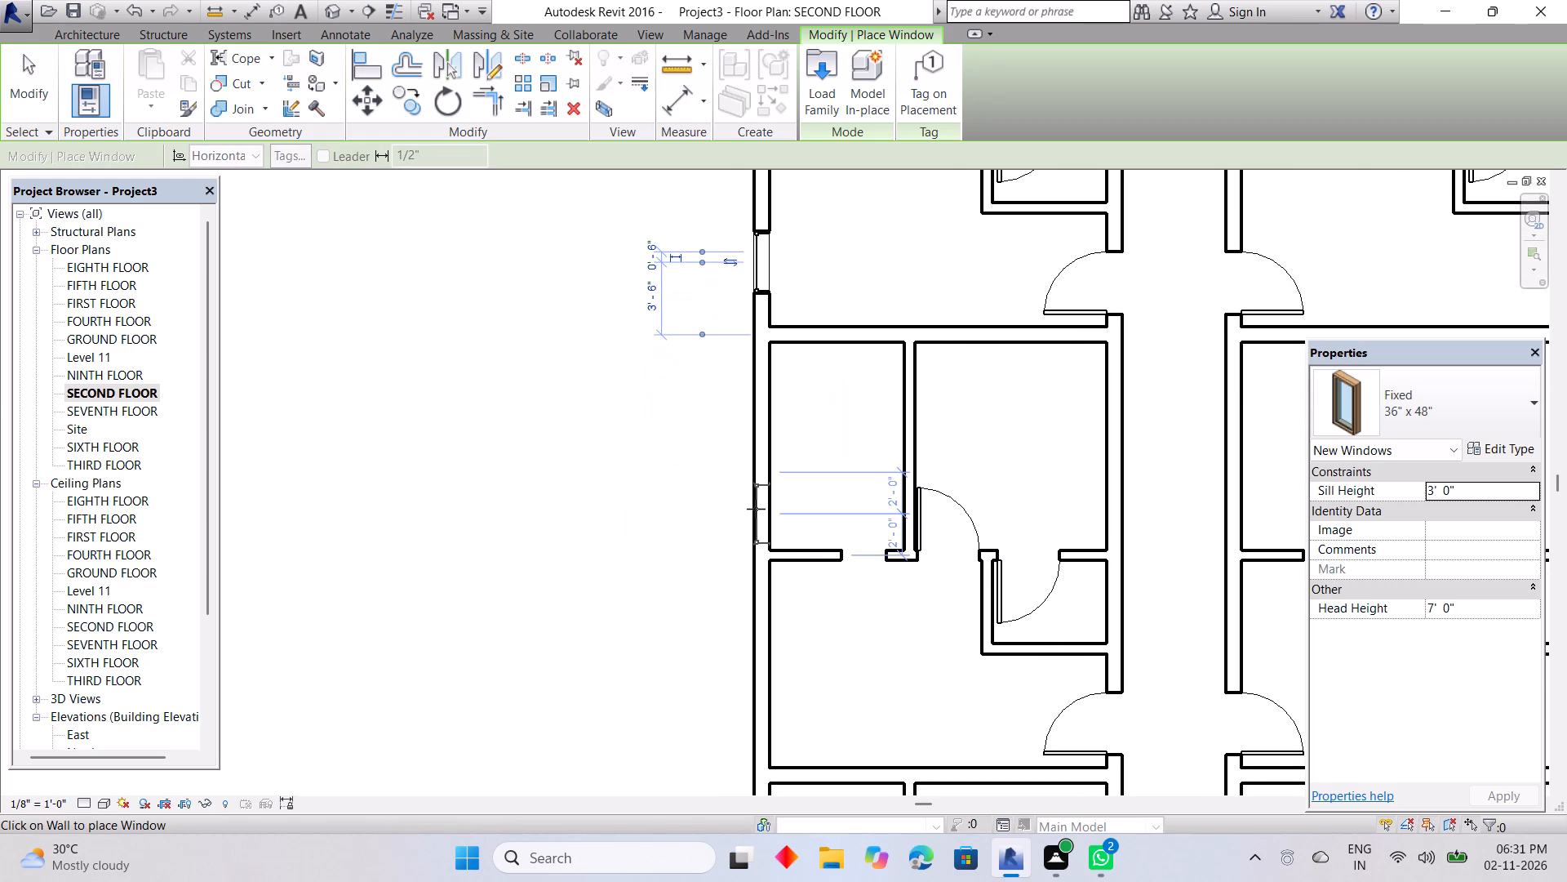
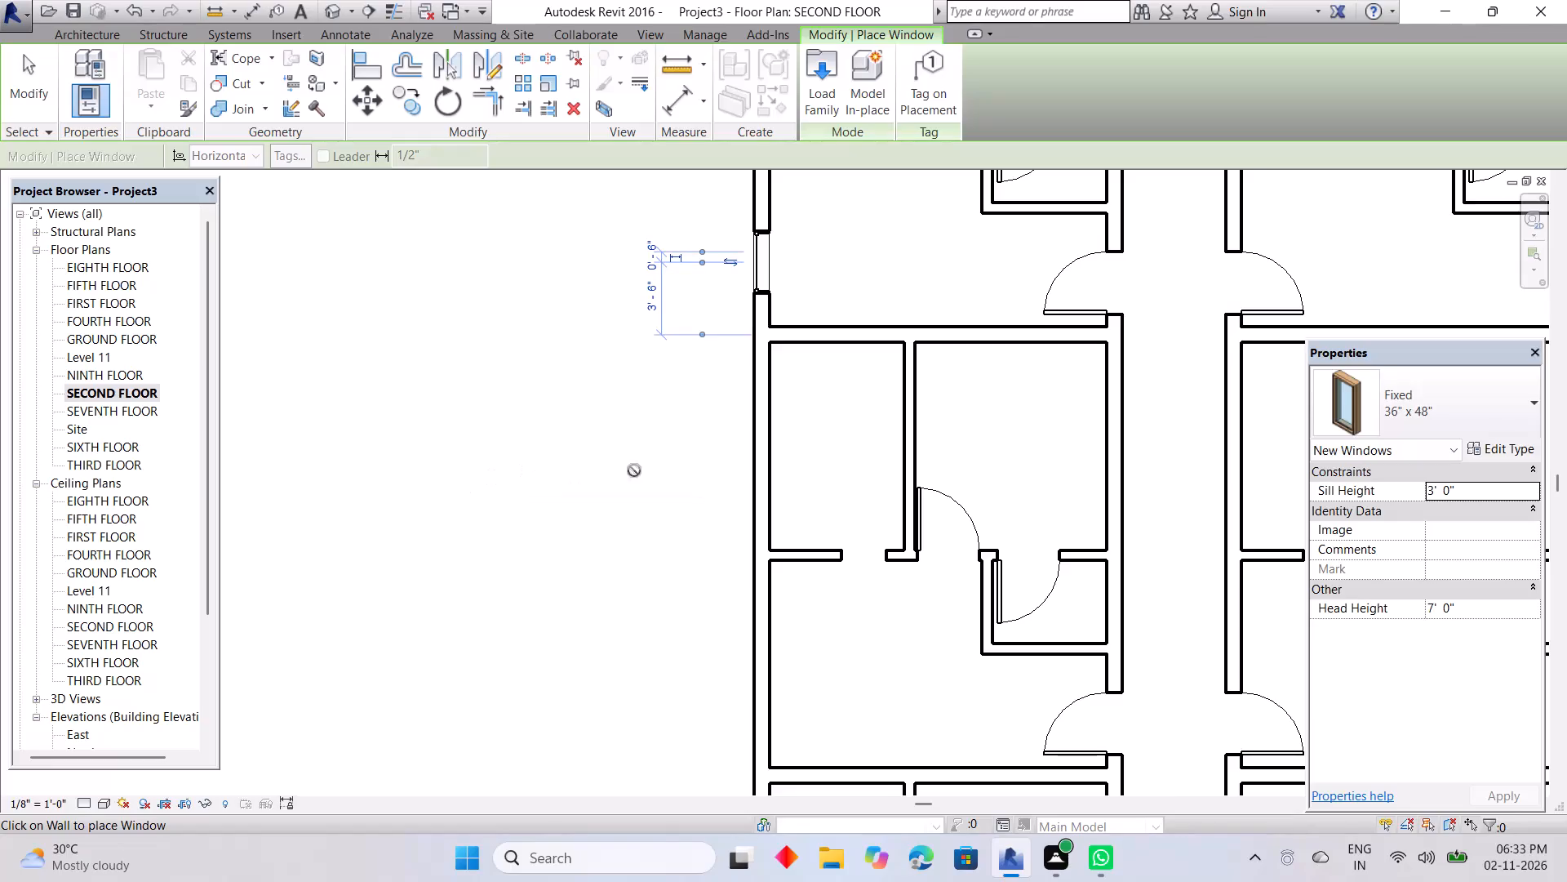
# Place a Fixed 36" x 48" window in the third left-hand unit's smaller upper room, in its outer side wall, centred 4'-0" above the lower partition.
pyautogui.click(754, 473)
pyautogui.moveTo(829, 457); pyautogui.dragTo(825, 275, button='middle')
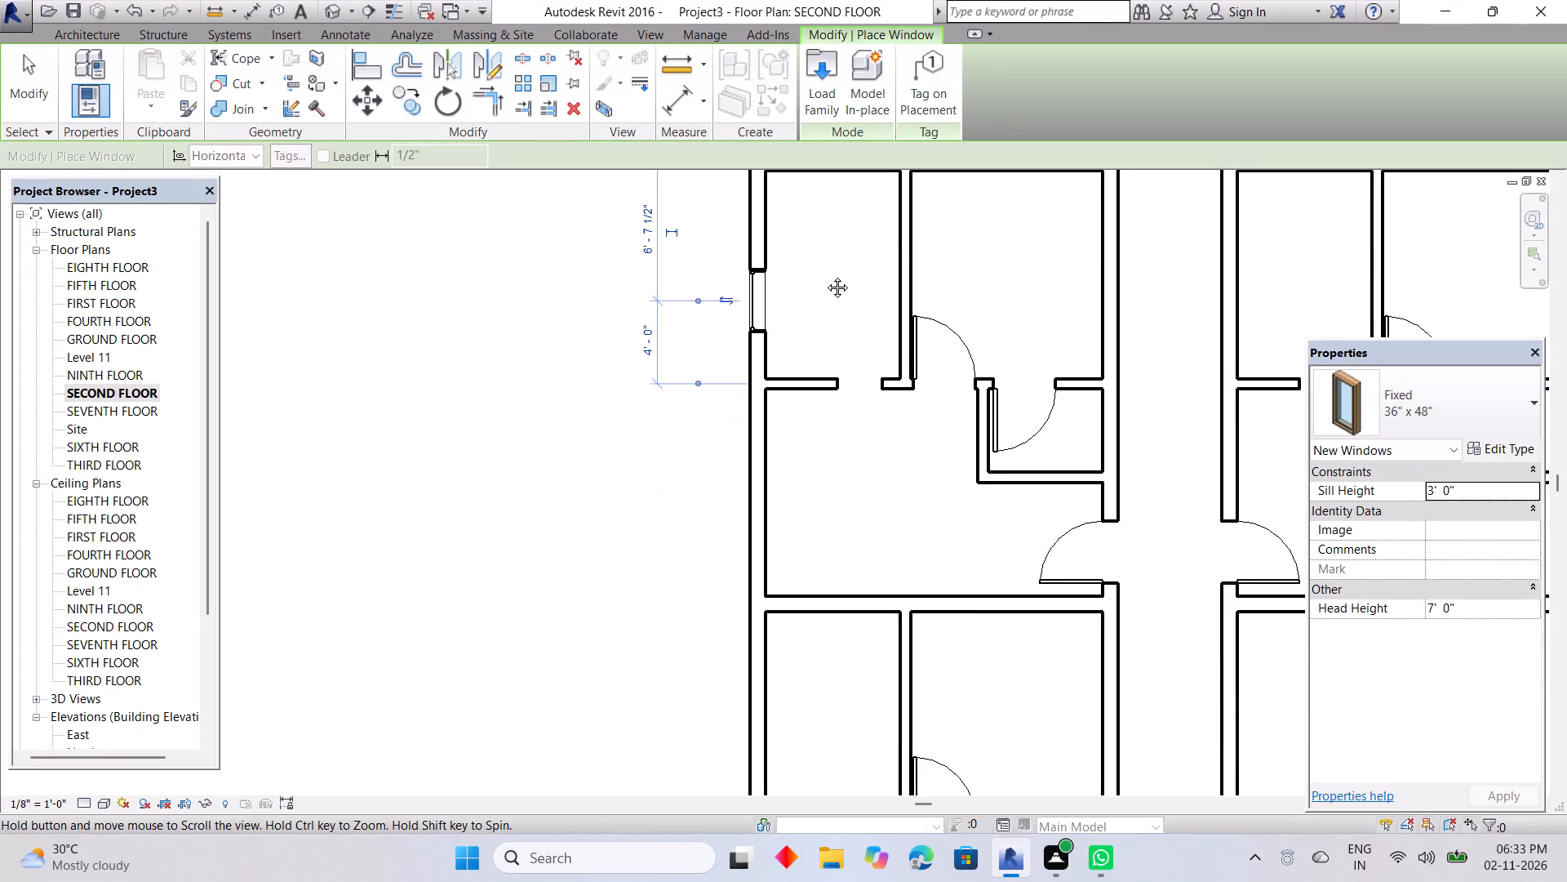
pyautogui.moveTo(825, 275); pyautogui.dragTo(823, 251, button='middle')
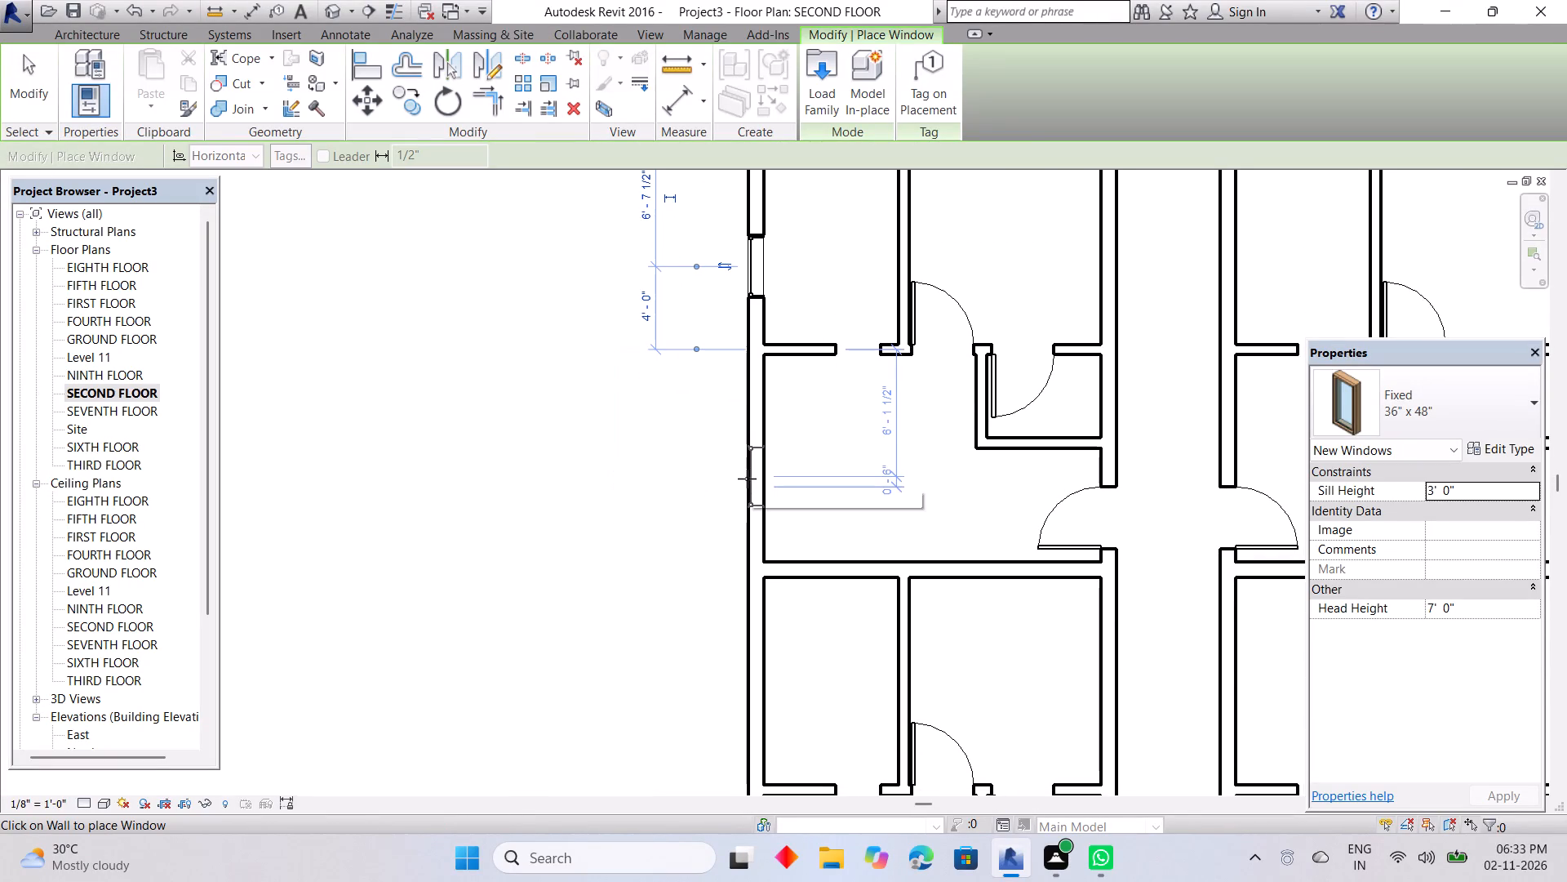
pyautogui.scroll(-3, 747, 479)
pyautogui.moveTo(747, 482); pyautogui.dragTo(751, 519, button='middle')
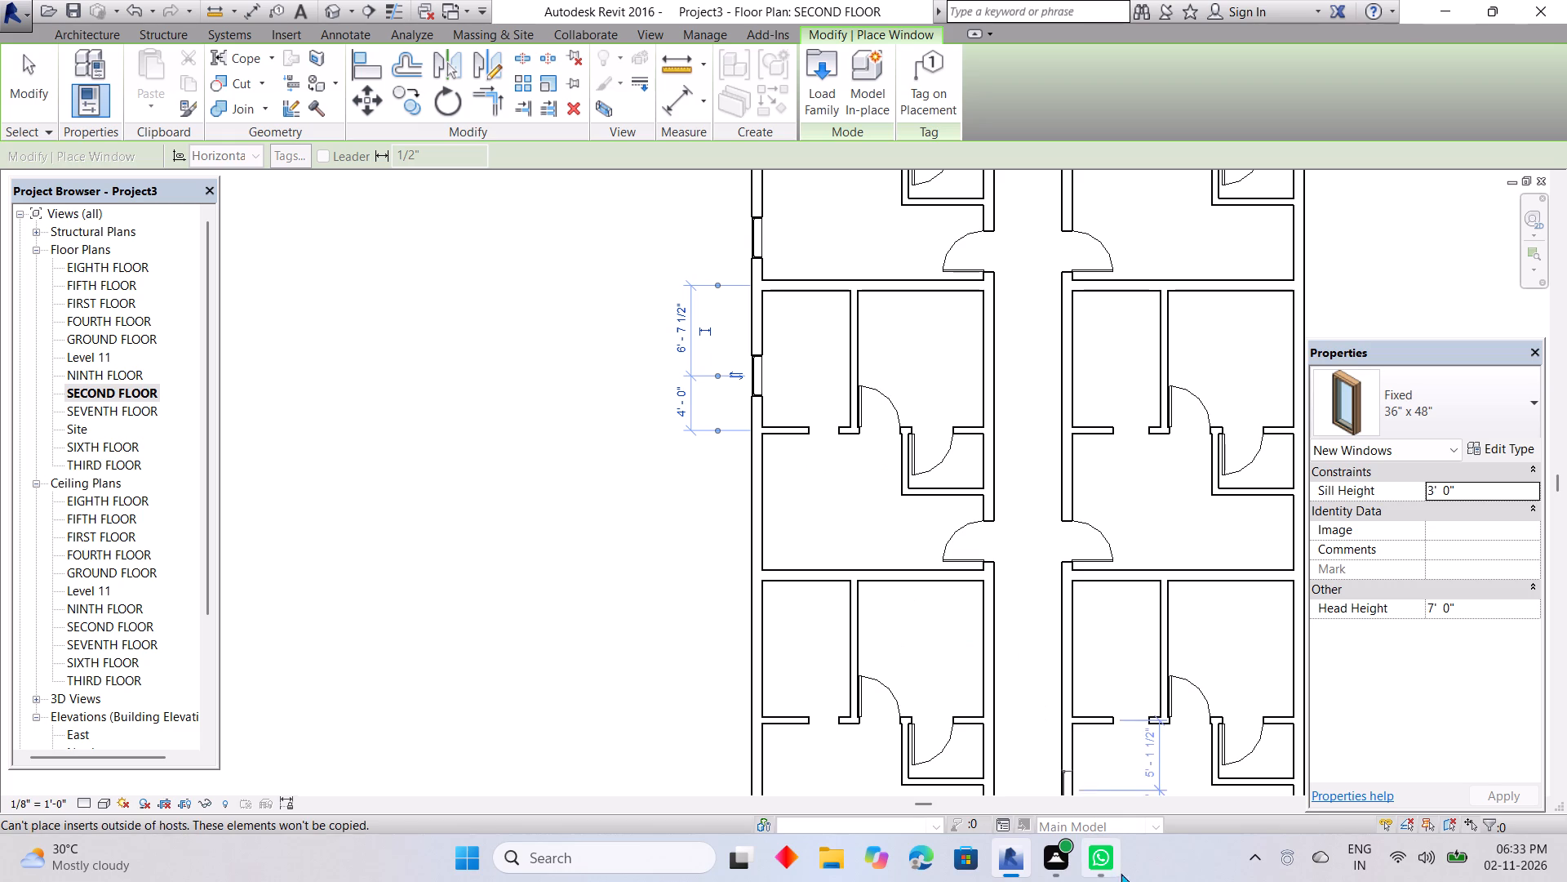
pyautogui.click(1161, 676)
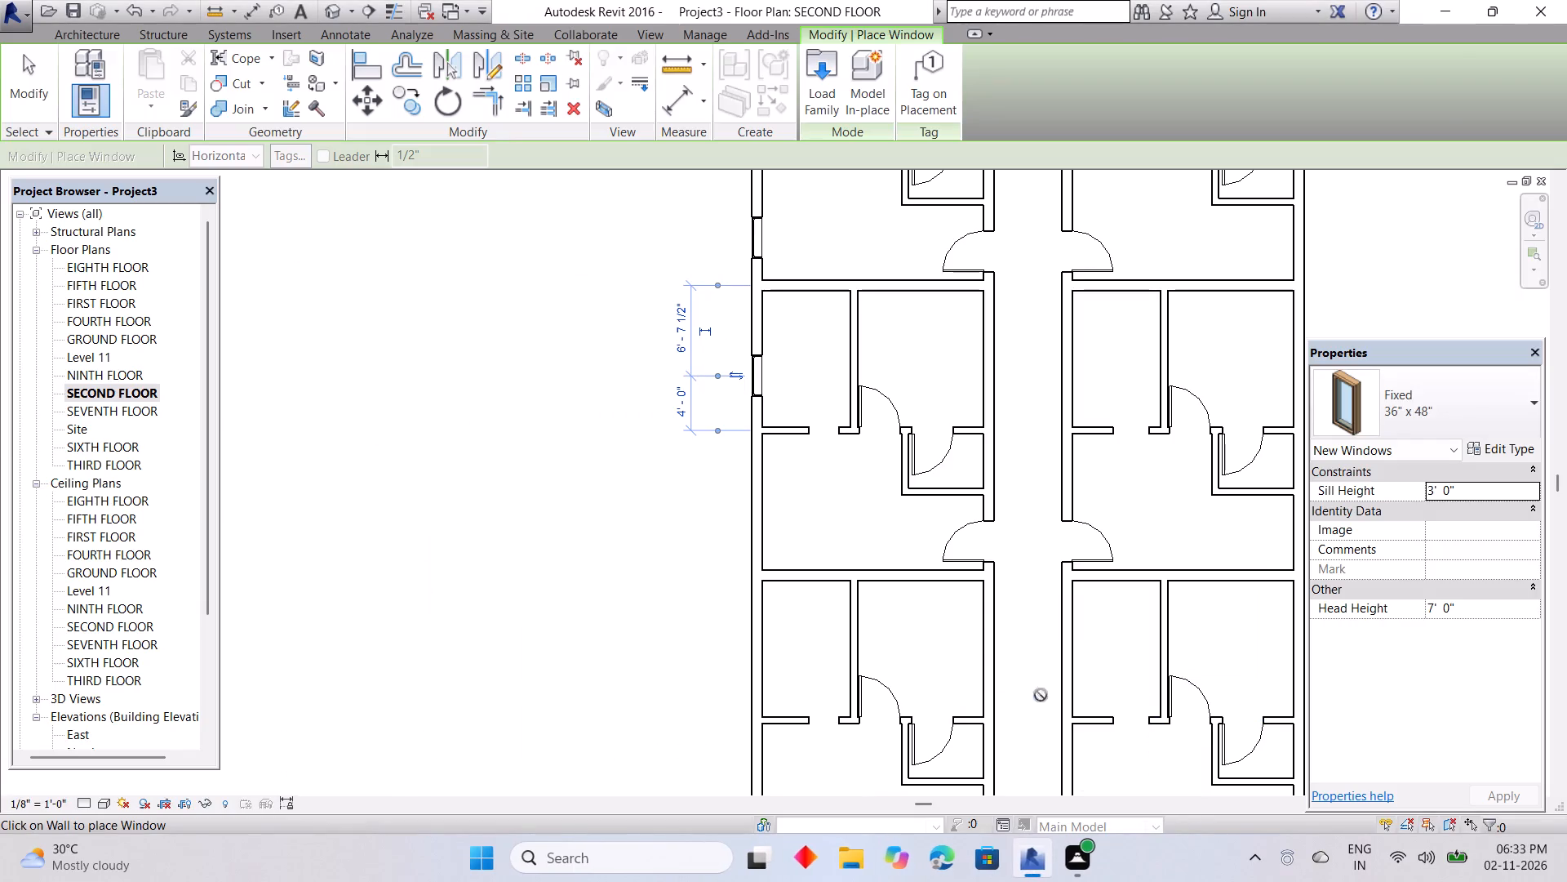
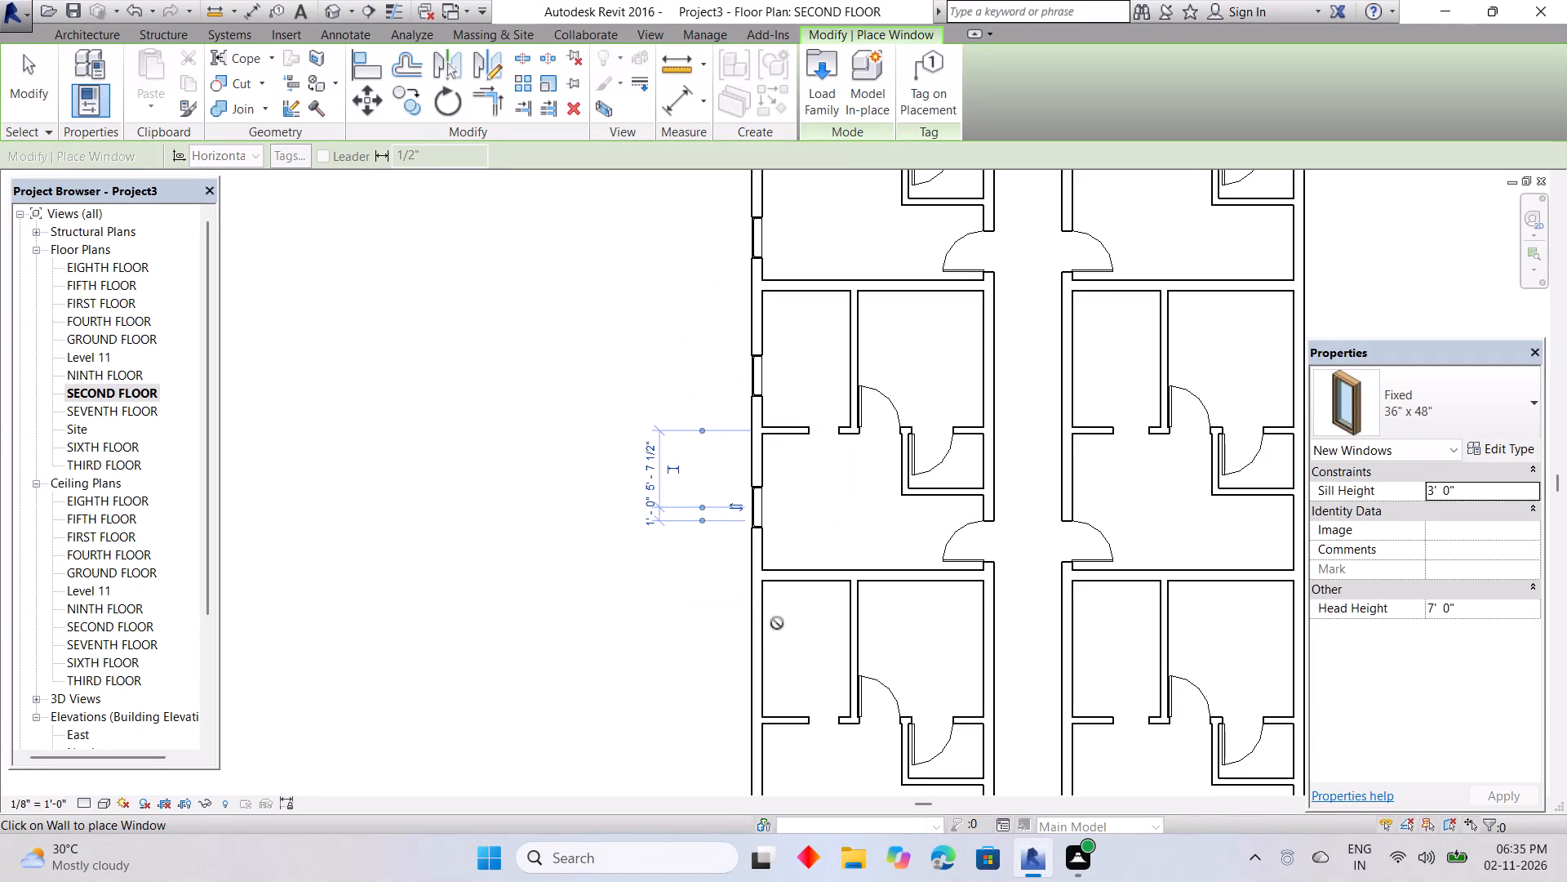
# Place Fixed 36" x 48" windows in the second-lowest left-hand unit's outer side wall, centred 3'-6" above and 6'-7 1/2" below the partition.
pyautogui.moveTo(777, 622); pyautogui.dragTo(781, 270, button='middle')
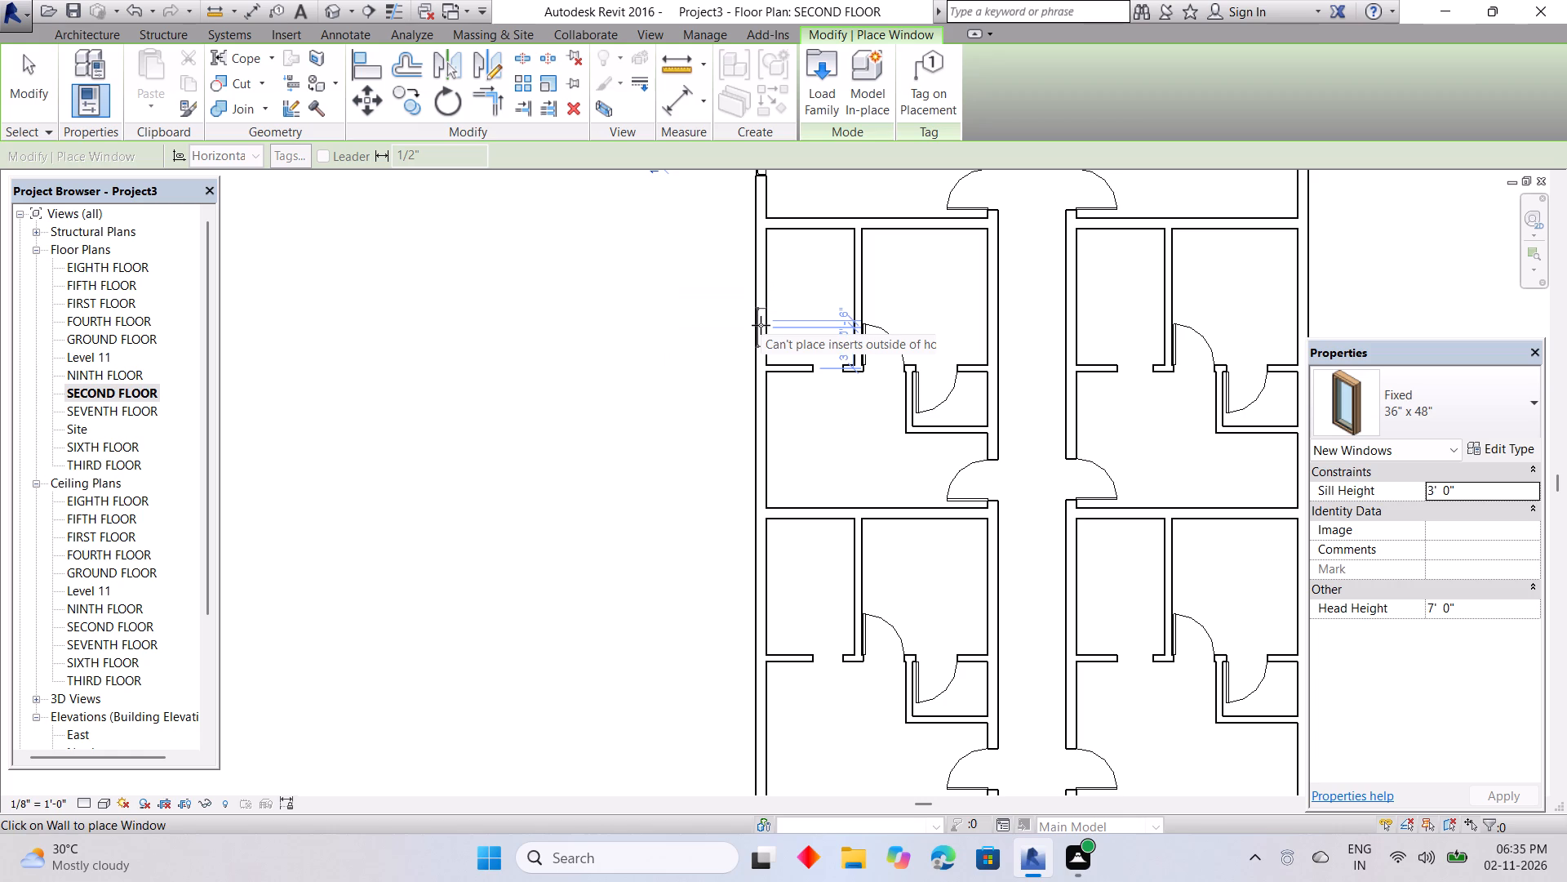
pyautogui.click(759, 320)
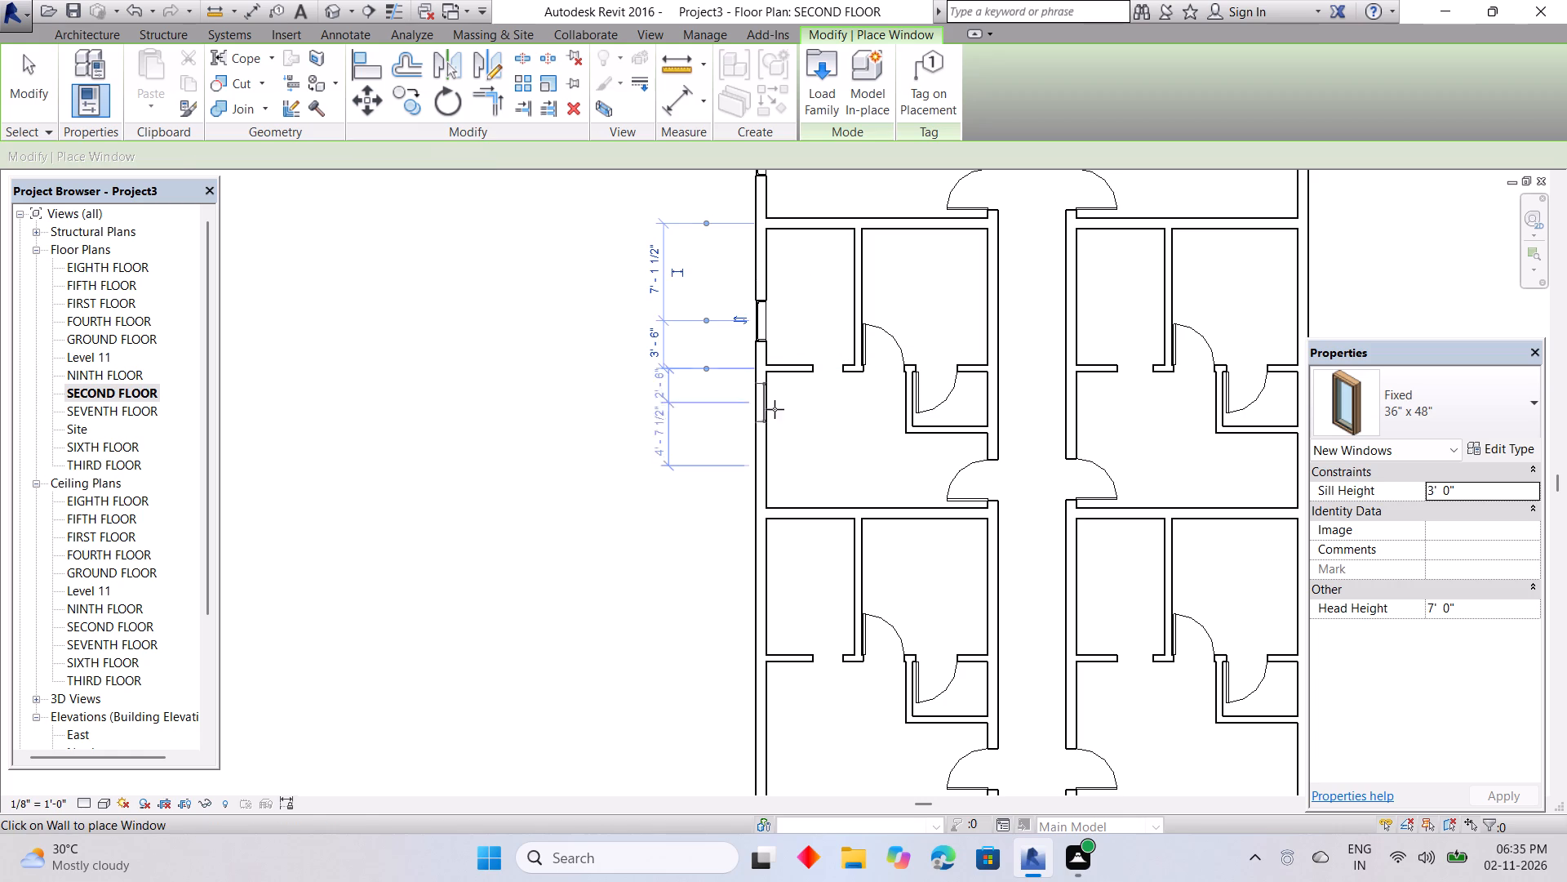
pyautogui.click(757, 461)
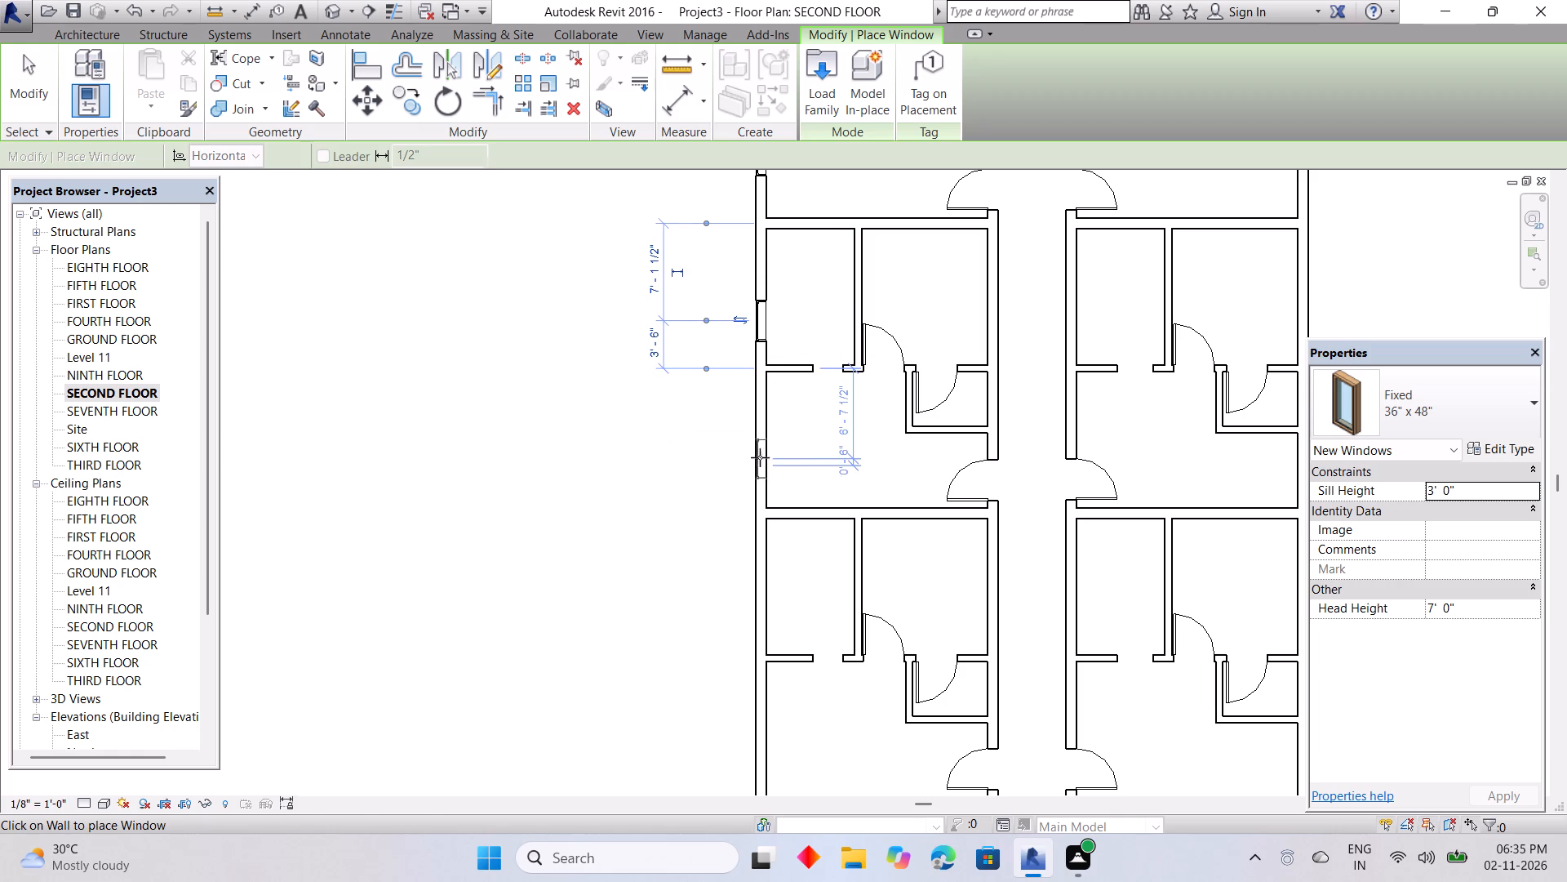
# Place two Fixed 36" x 48" windows in the lowest left-hand unit's outer side wall, centred 6'-7 1/2" below its top wall and partition.
pyautogui.moveTo(802, 463); pyautogui.dragTo(852, 304, button='middle')
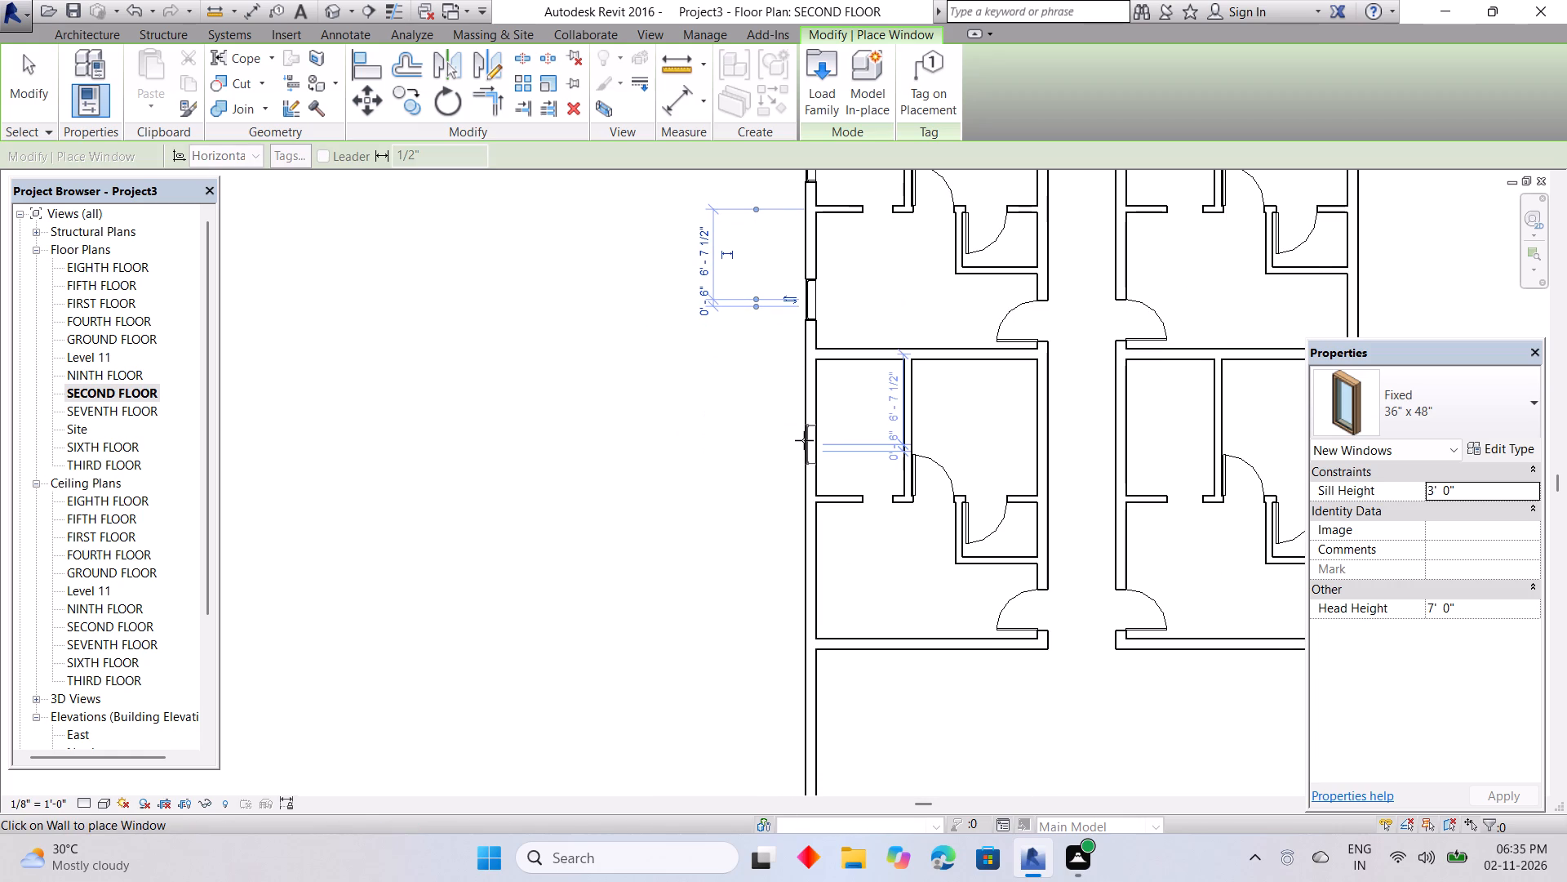
pyautogui.click(804, 444)
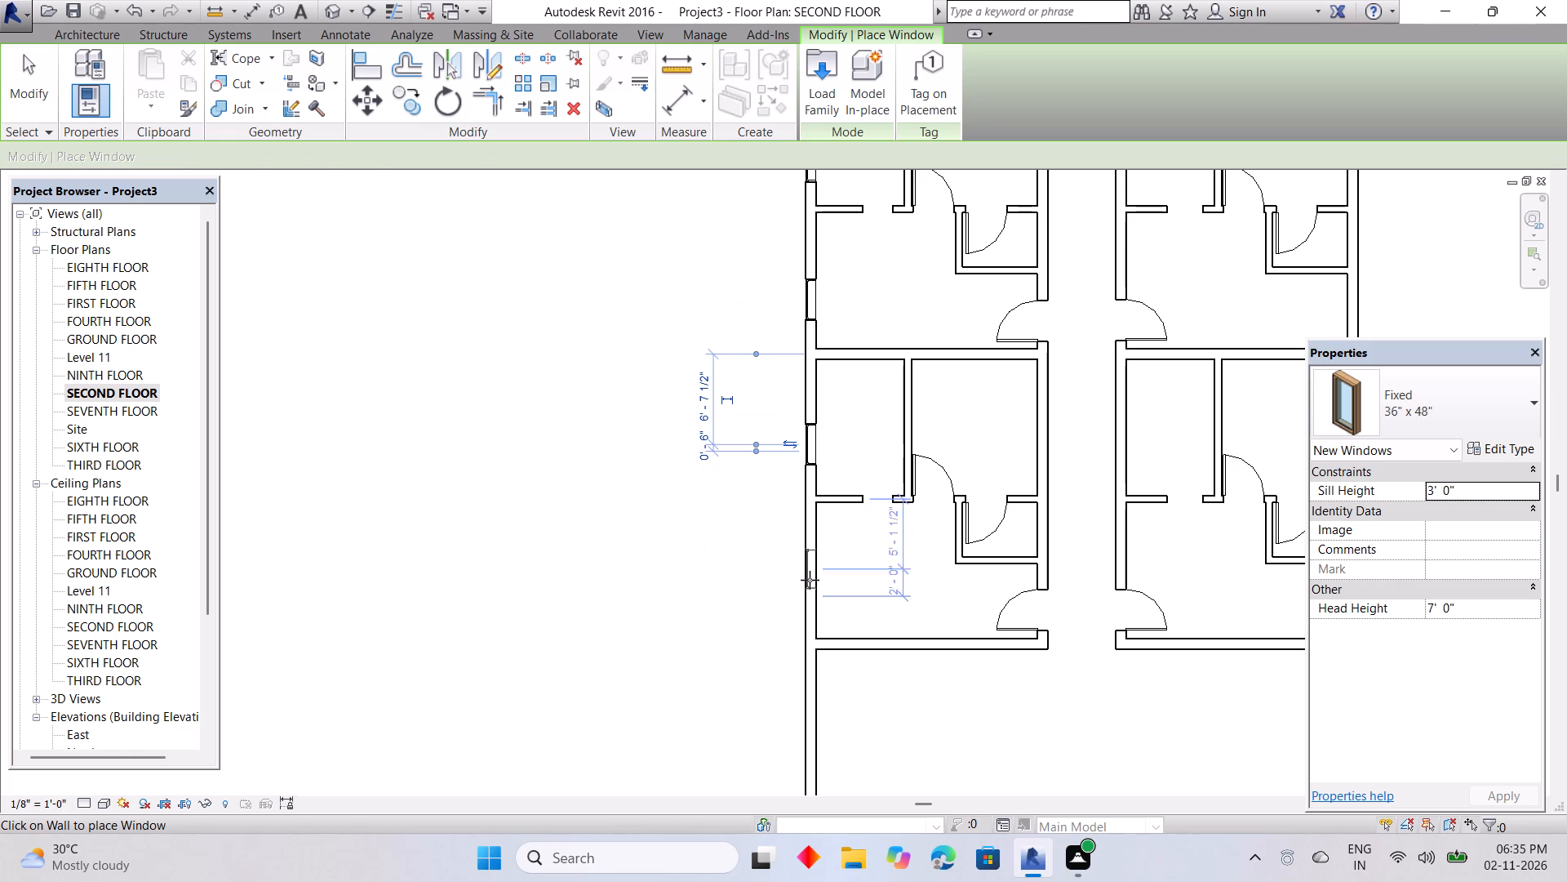
pyautogui.click(809, 590)
# Place Fixed 36" x 48" windows in the corridor wall of the two lowest left-hand units' small enclosed rooms, centred 2'-3" below the partition.
pyautogui.moveTo(873, 555); pyautogui.dragTo(877, 390, button='middle')
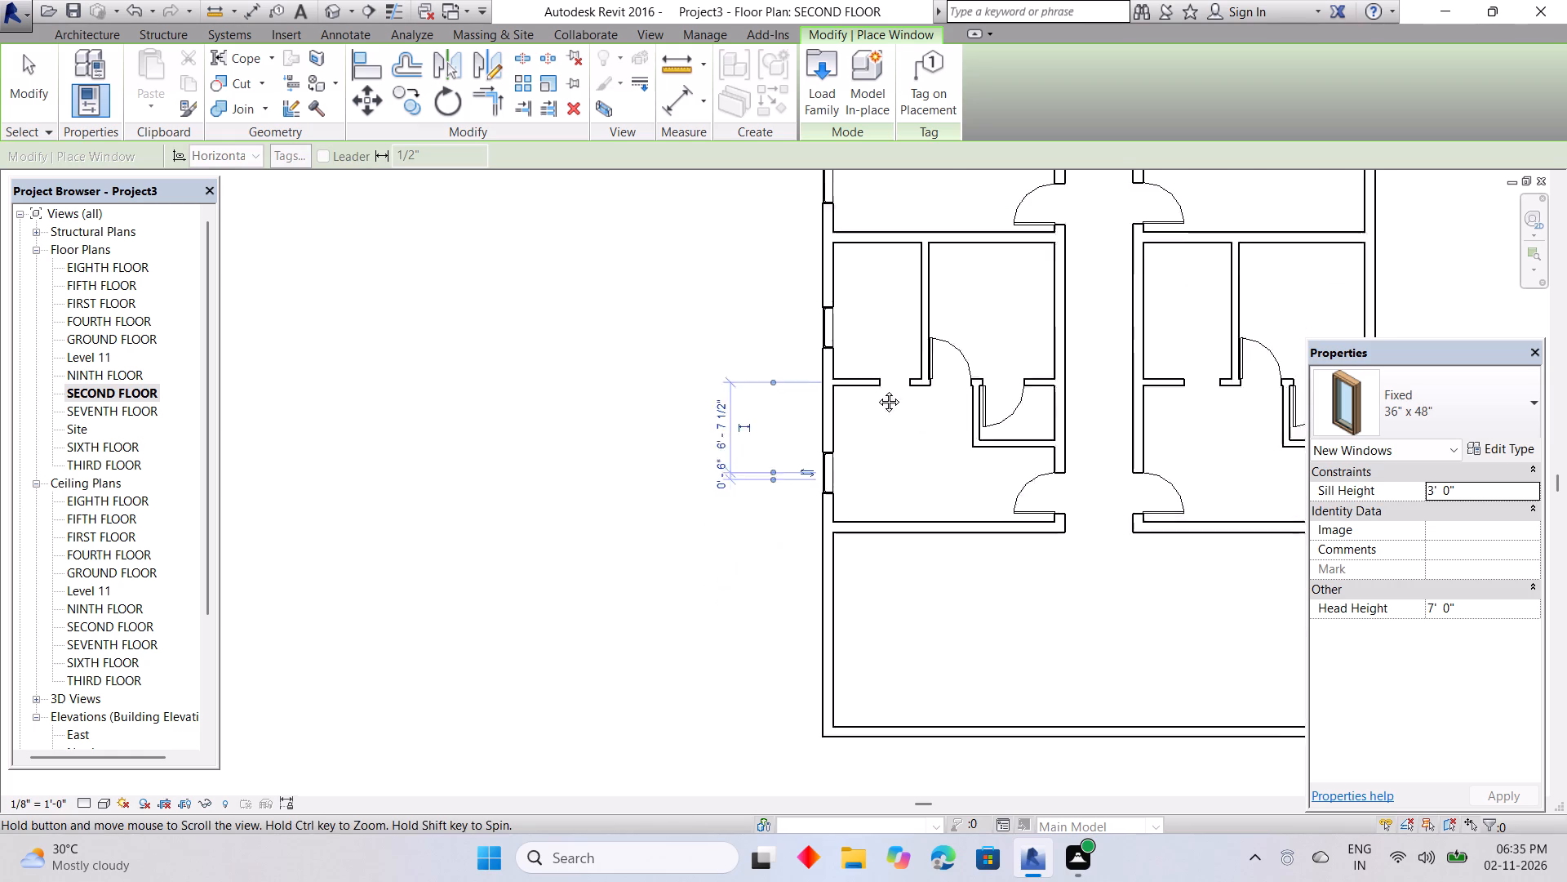
pyautogui.moveTo(877, 390); pyautogui.dragTo(856, 332, button='middle')
pyautogui.scroll(-3, 832, 490)
pyautogui.moveTo(881, 475); pyautogui.dragTo(615, 679, button='middle')
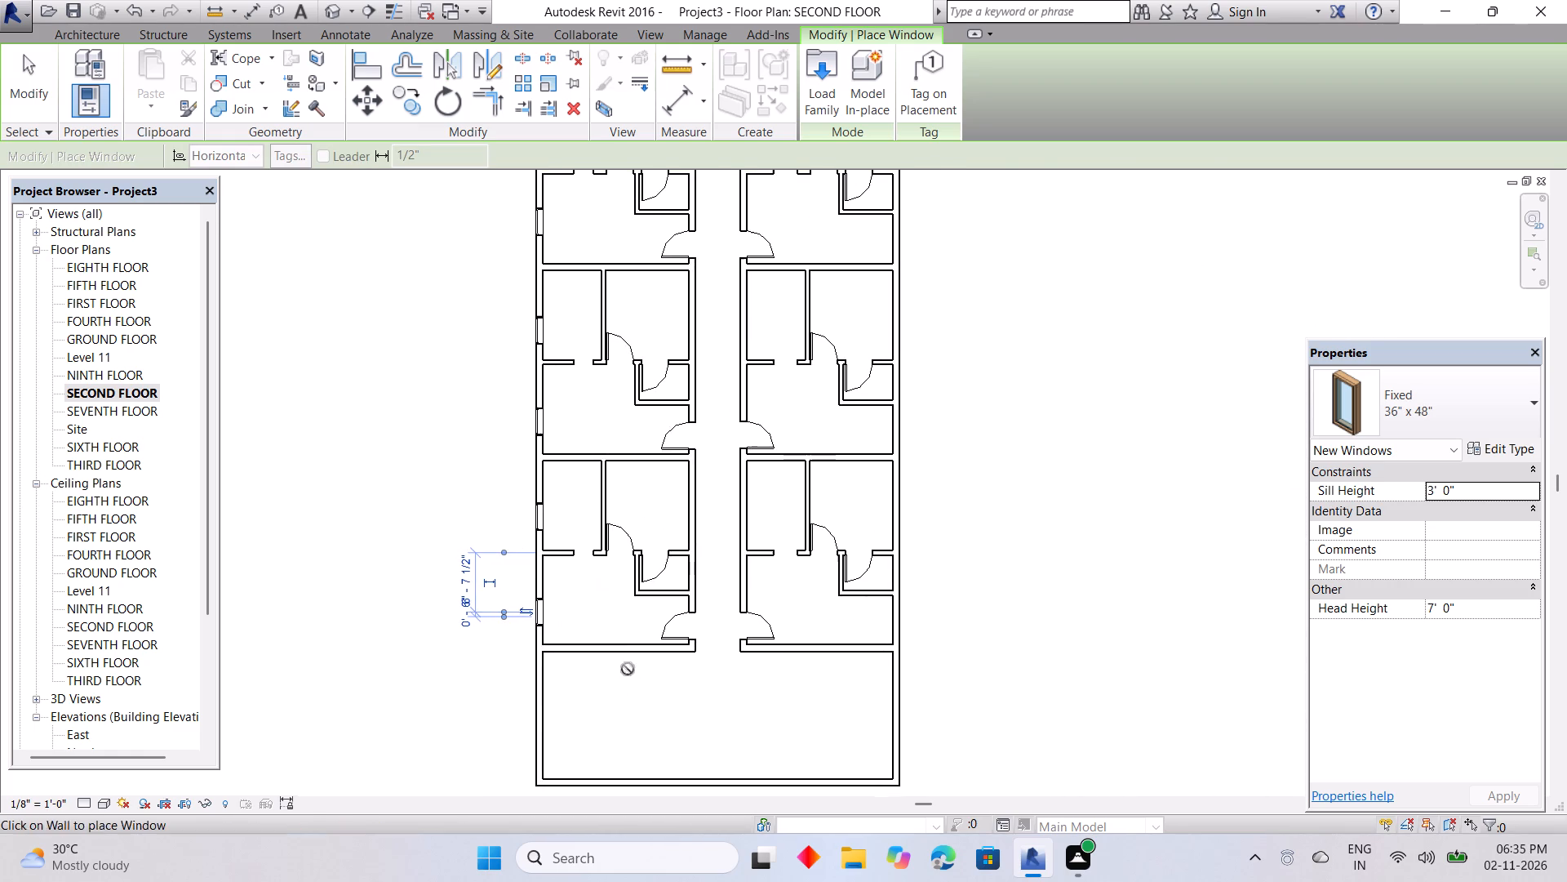
pyautogui.scroll(5, 693, 574)
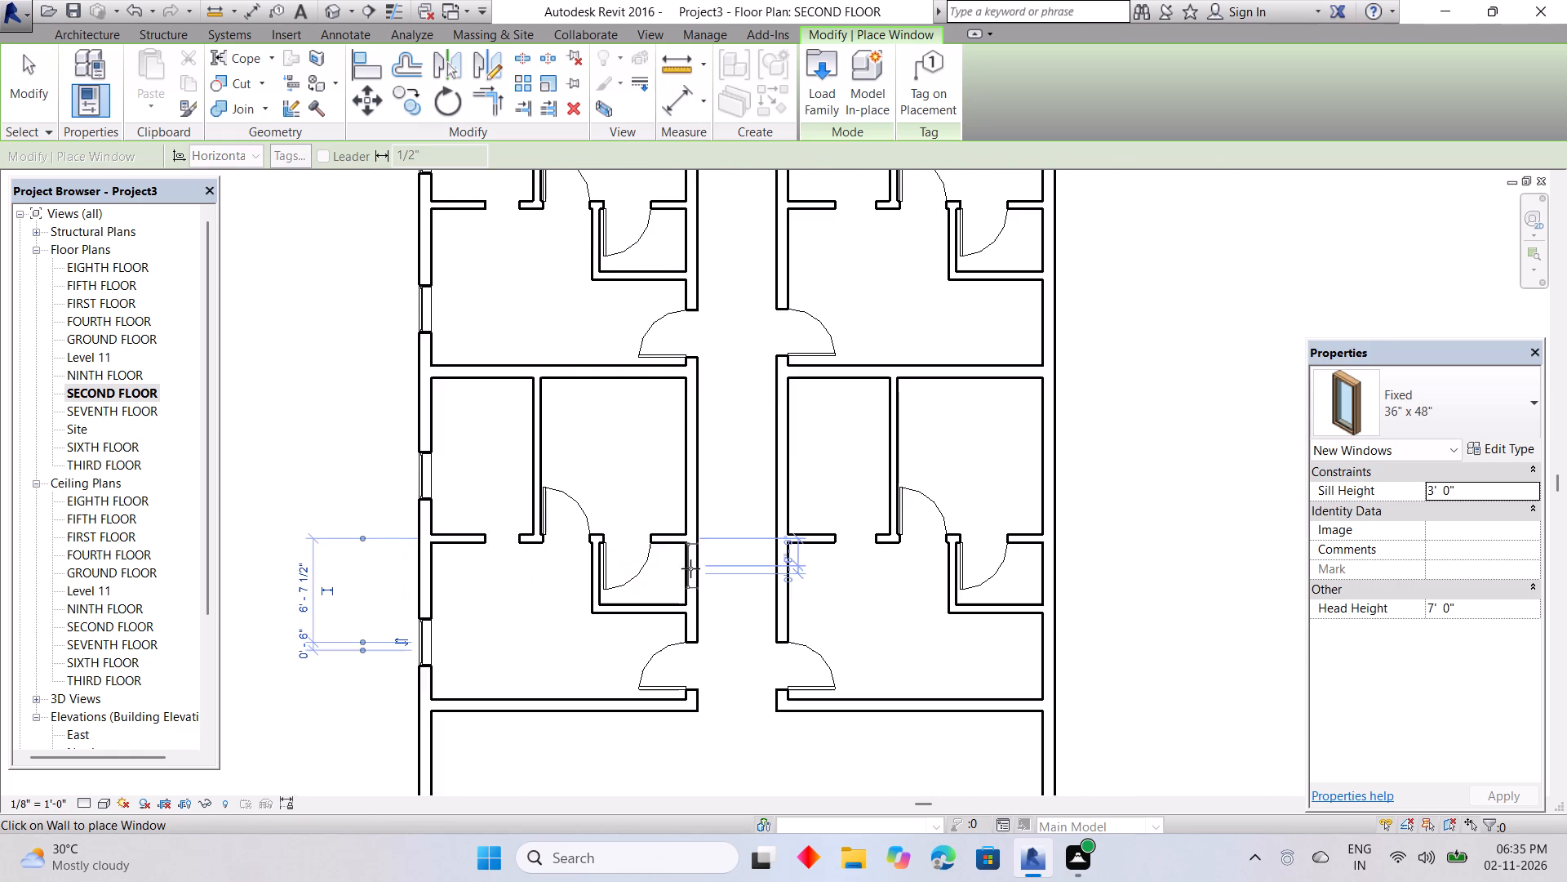
pyautogui.scroll(3, 690, 568)
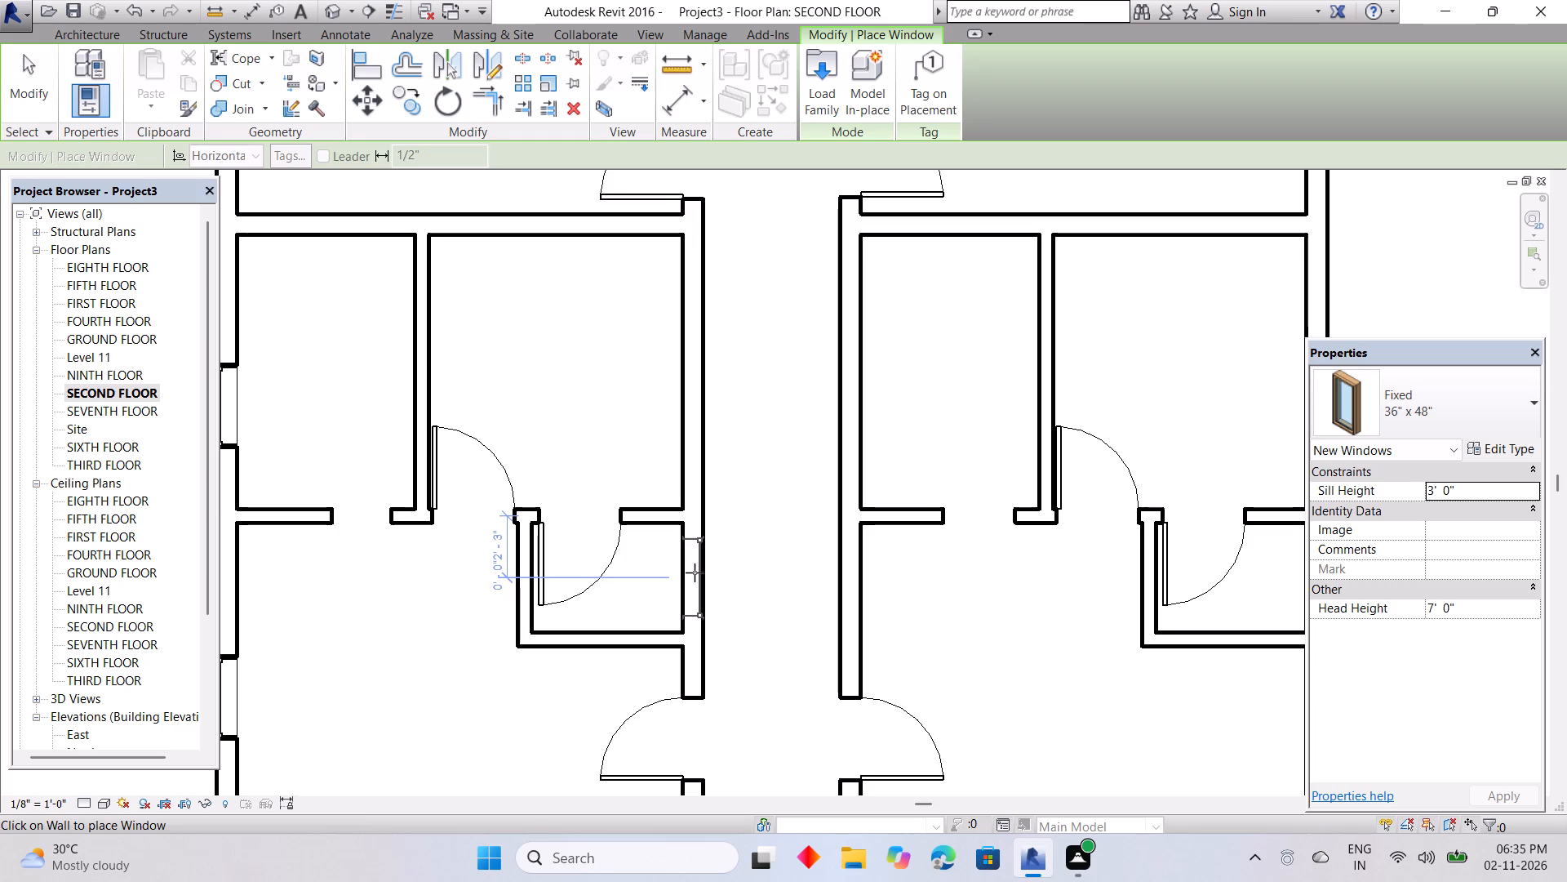
pyautogui.click(695, 572)
pyautogui.moveTo(739, 379); pyautogui.dragTo(763, 649, button='middle')
pyautogui.moveTo(745, 434); pyautogui.dragTo(762, 644, button='middle')
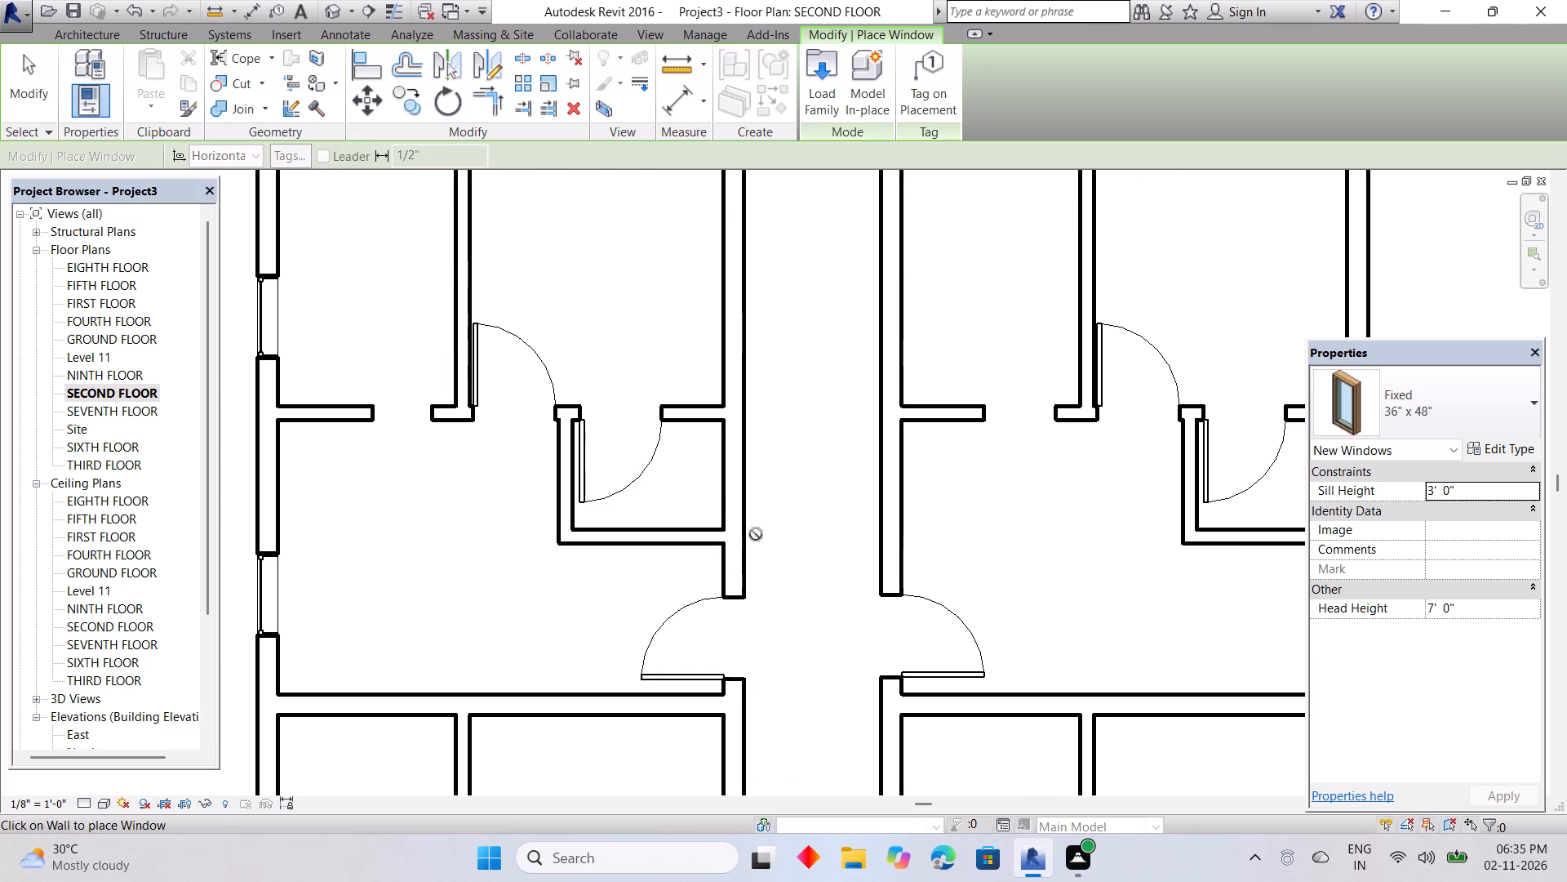
pyautogui.click(738, 477)
# Place Fixed 36" x 48" windows in the corridor wall of the two upper left-hand units' small enclosed rooms, centred 2'-3" below the partition.
pyautogui.moveTo(774, 374); pyautogui.dragTo(791, 697, button='middle')
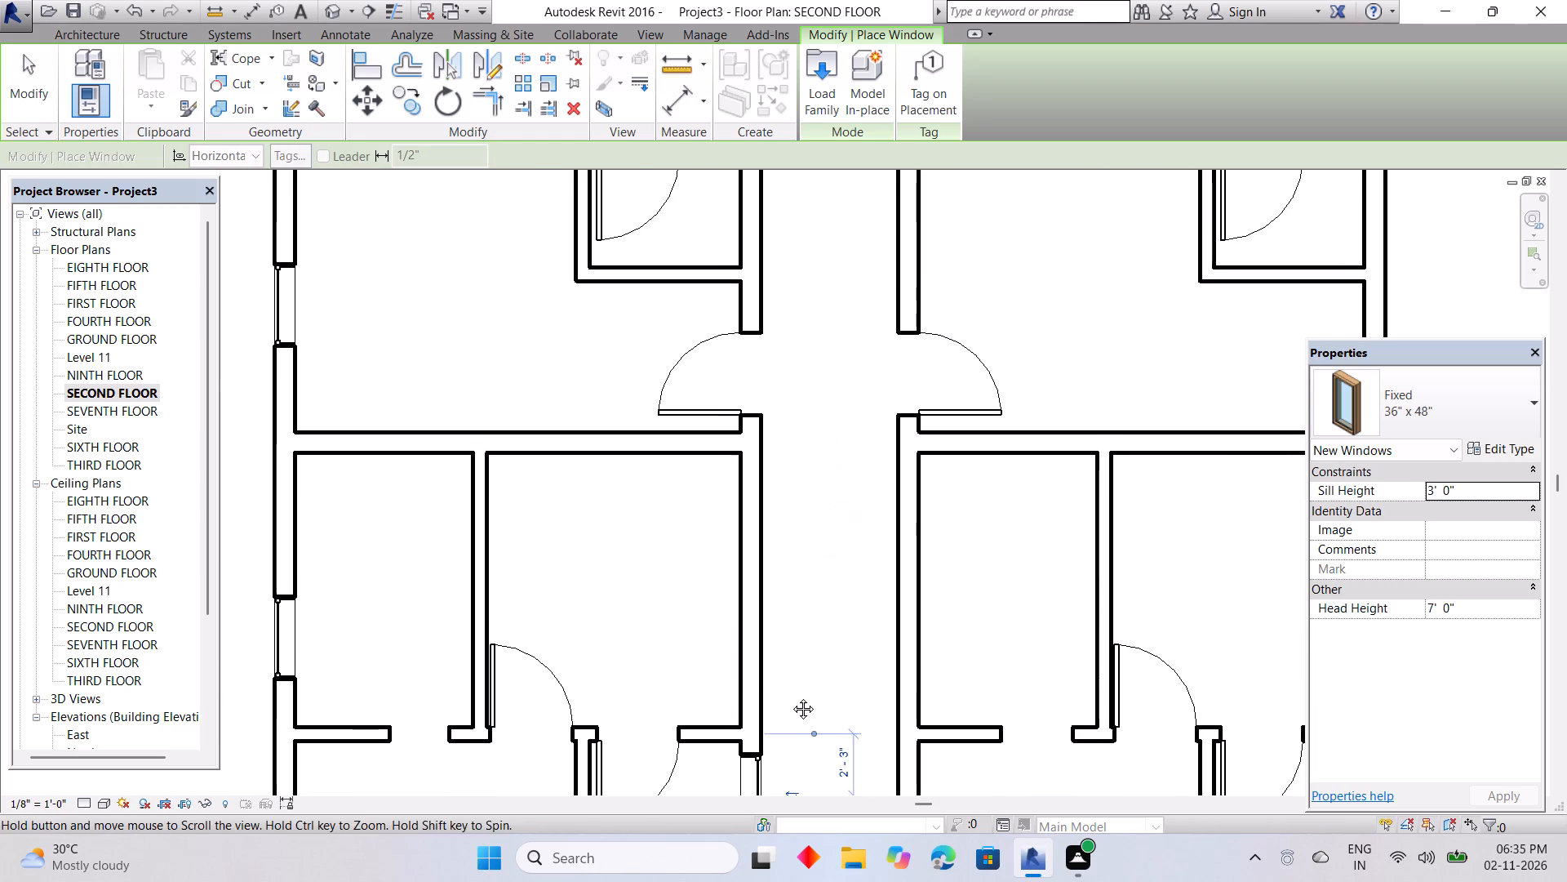
pyautogui.moveTo(791, 697); pyautogui.dragTo(792, 694, button='middle')
pyautogui.moveTo(756, 381); pyautogui.dragTo(773, 729, button='middle')
pyautogui.click(774, 553)
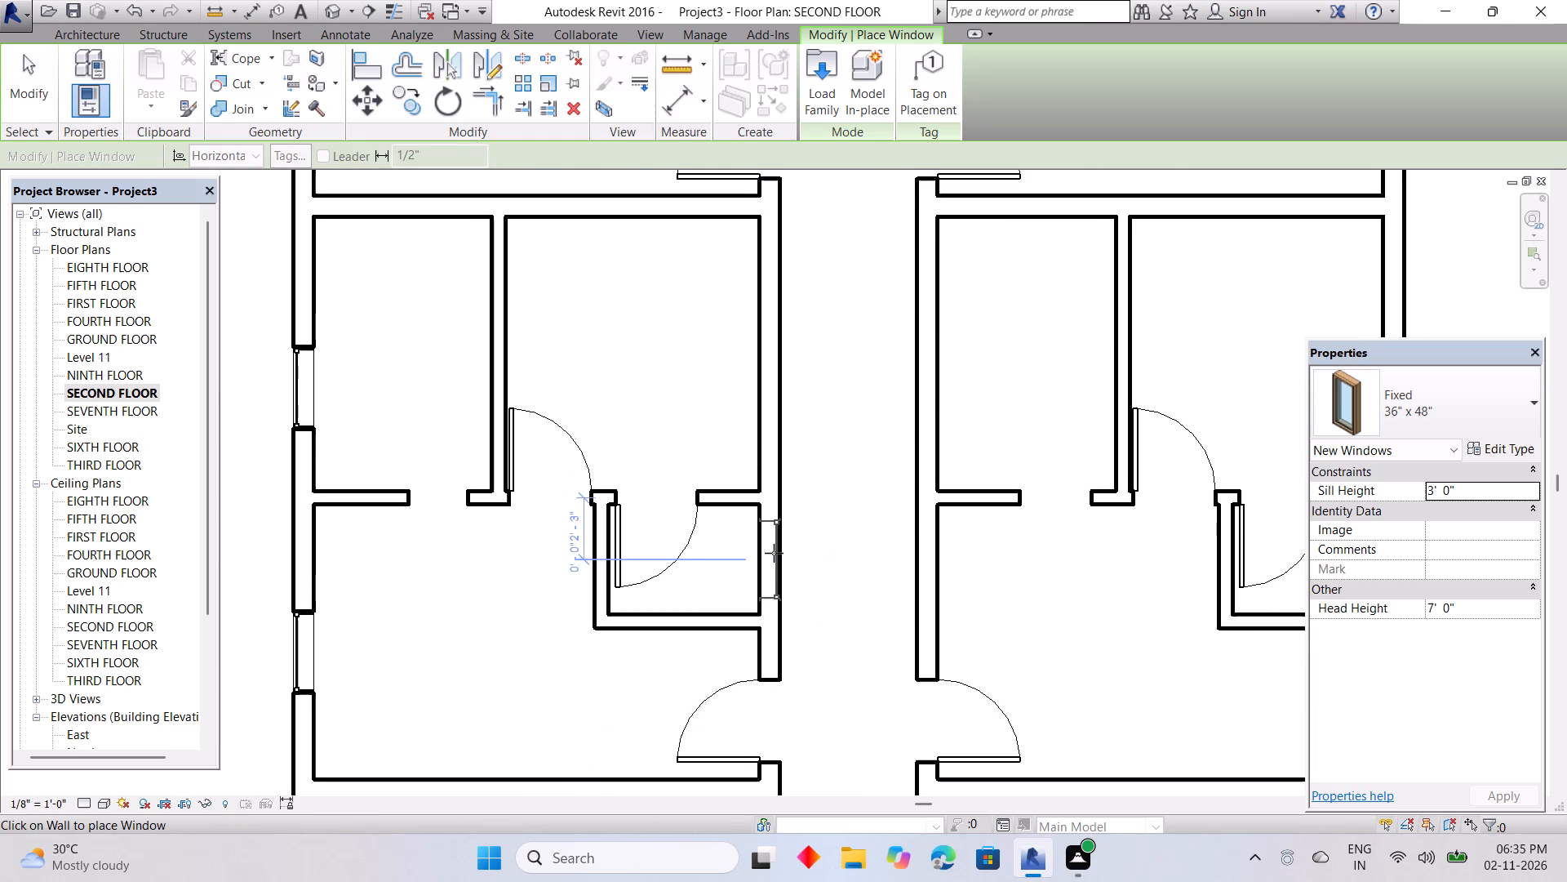
pyautogui.moveTo(801, 416); pyautogui.dragTo(803, 764, button='middle')
pyautogui.moveTo(755, 408); pyautogui.dragTo(766, 679, button='middle')
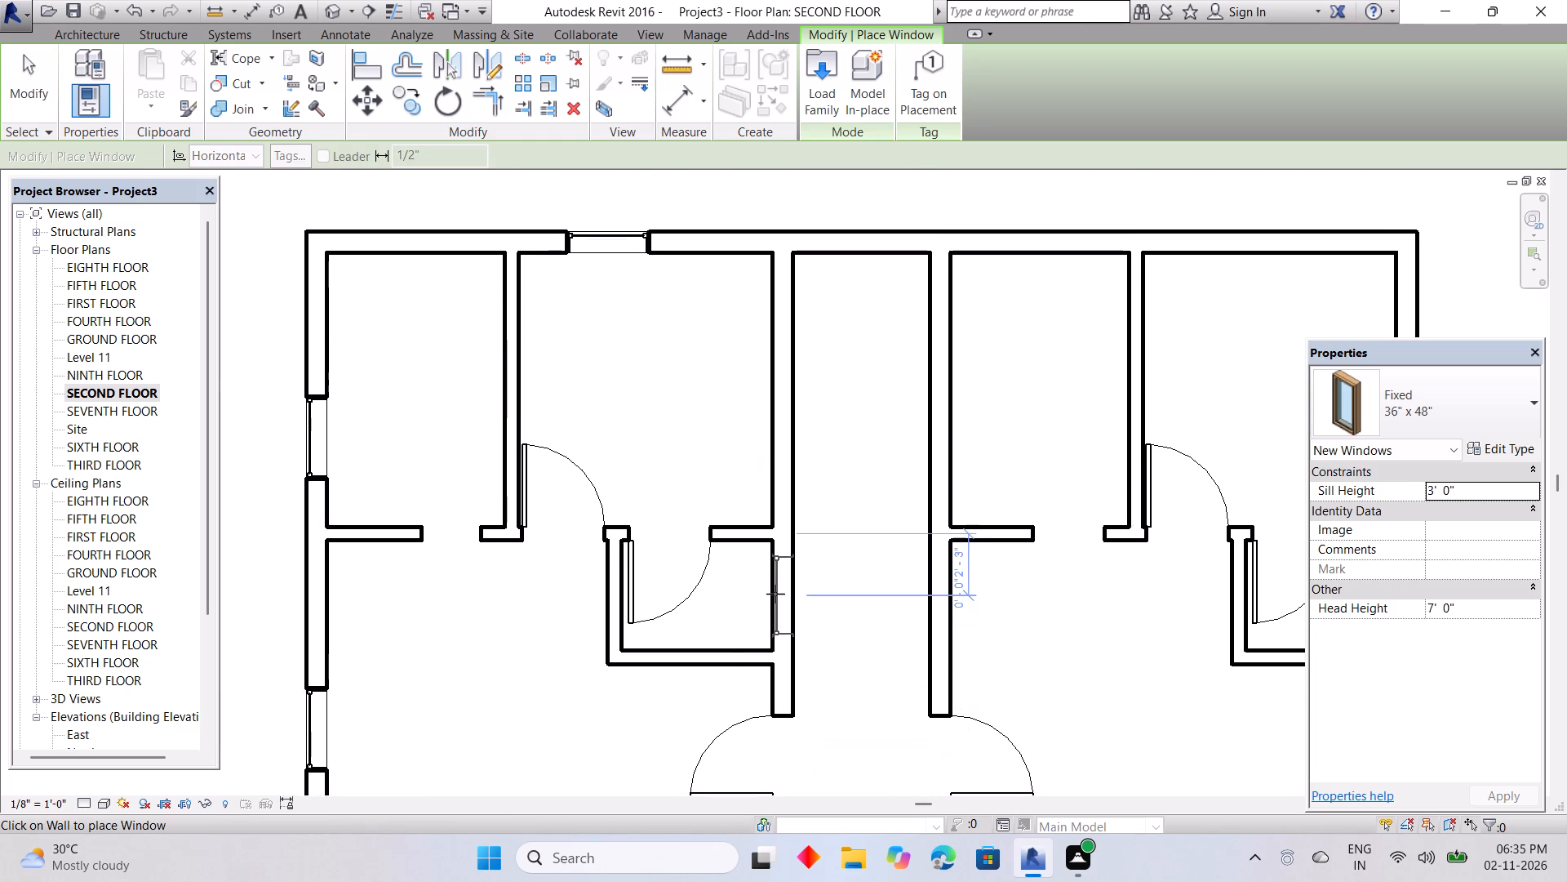
pyautogui.click(787, 591)
# Place Fixed 36" x 48" windows in the top right-hand unit's outer side wall, centred in its small enclosed room (2'-3") and lower room (3'-0 3/4").
pyautogui.moveTo(868, 562); pyautogui.dragTo(311, 573, button='middle')
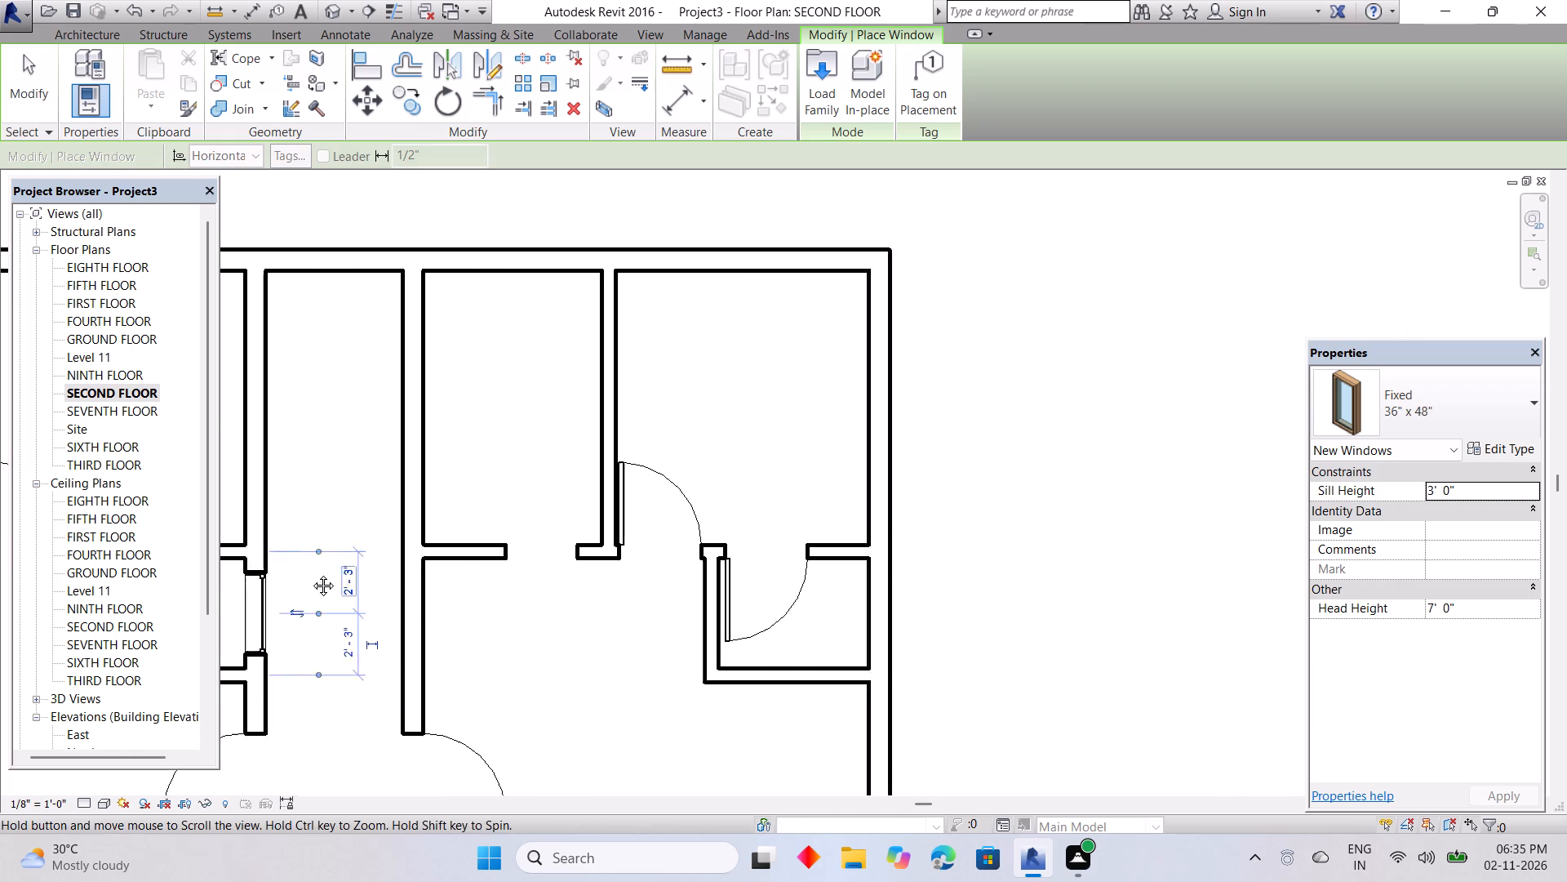
pyautogui.moveTo(311, 573); pyautogui.dragTo(307, 572, button='middle')
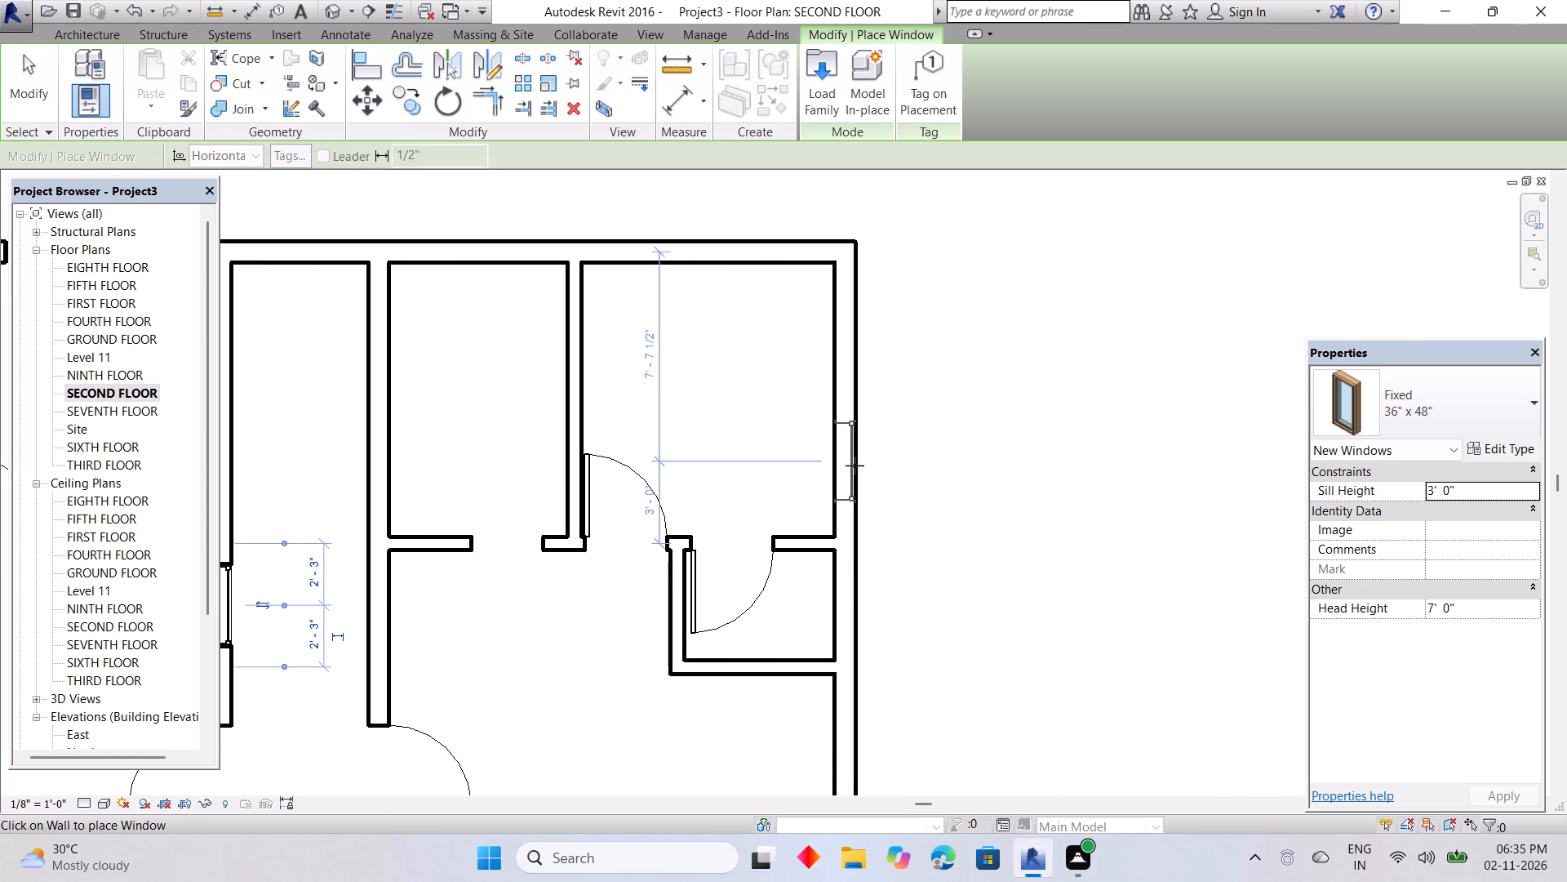
pyautogui.scroll(-3, 840, 472)
pyautogui.moveTo(843, 568); pyautogui.dragTo(864, 451, button='middle')
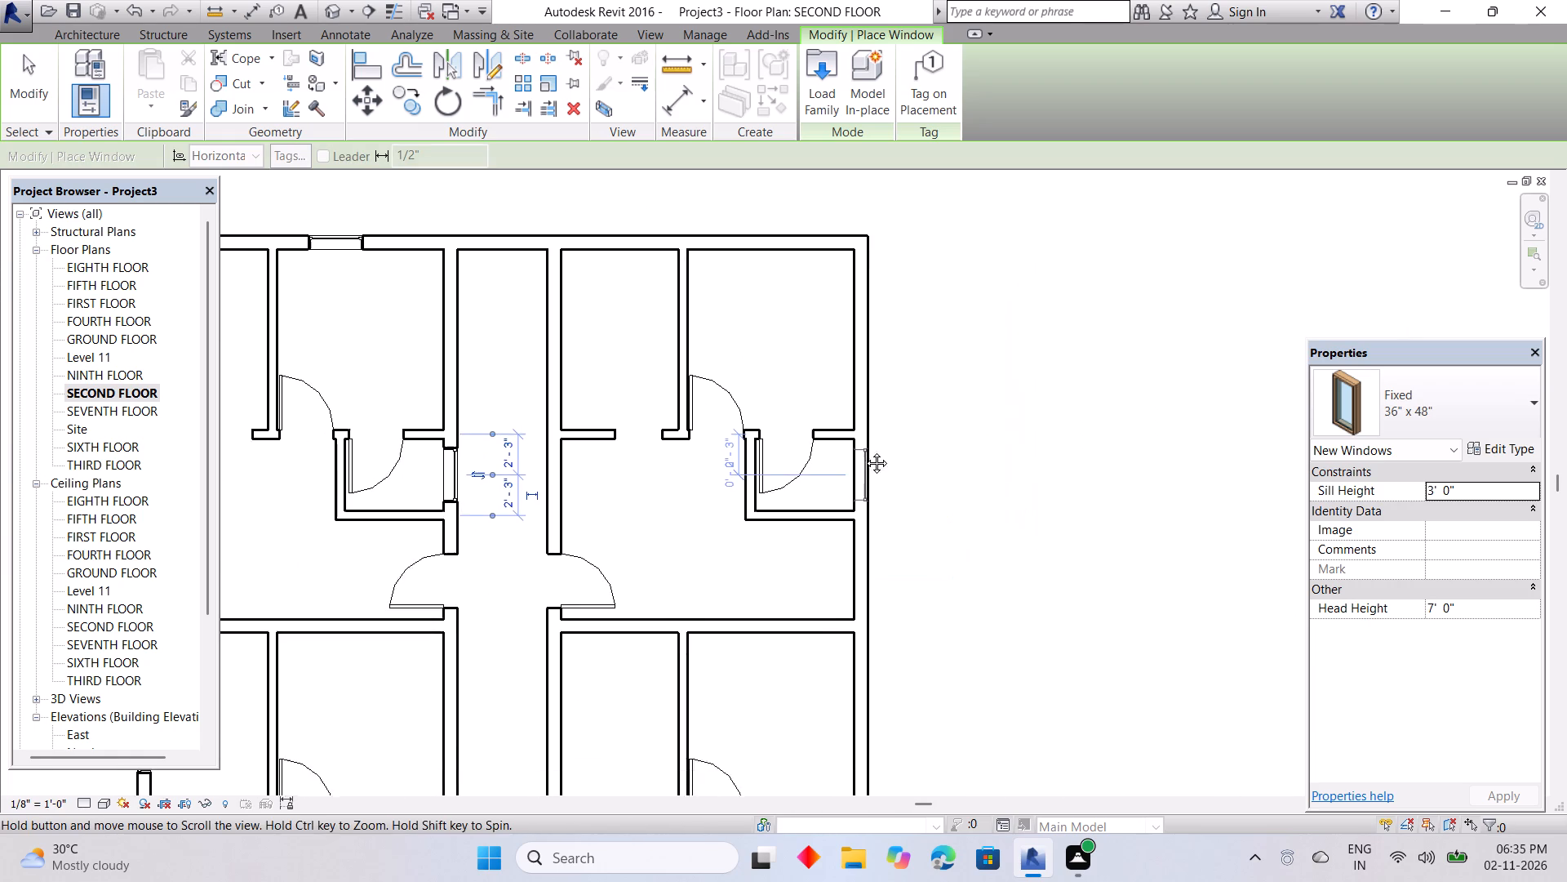
pyautogui.moveTo(864, 451); pyautogui.dragTo(867, 439, button='middle')
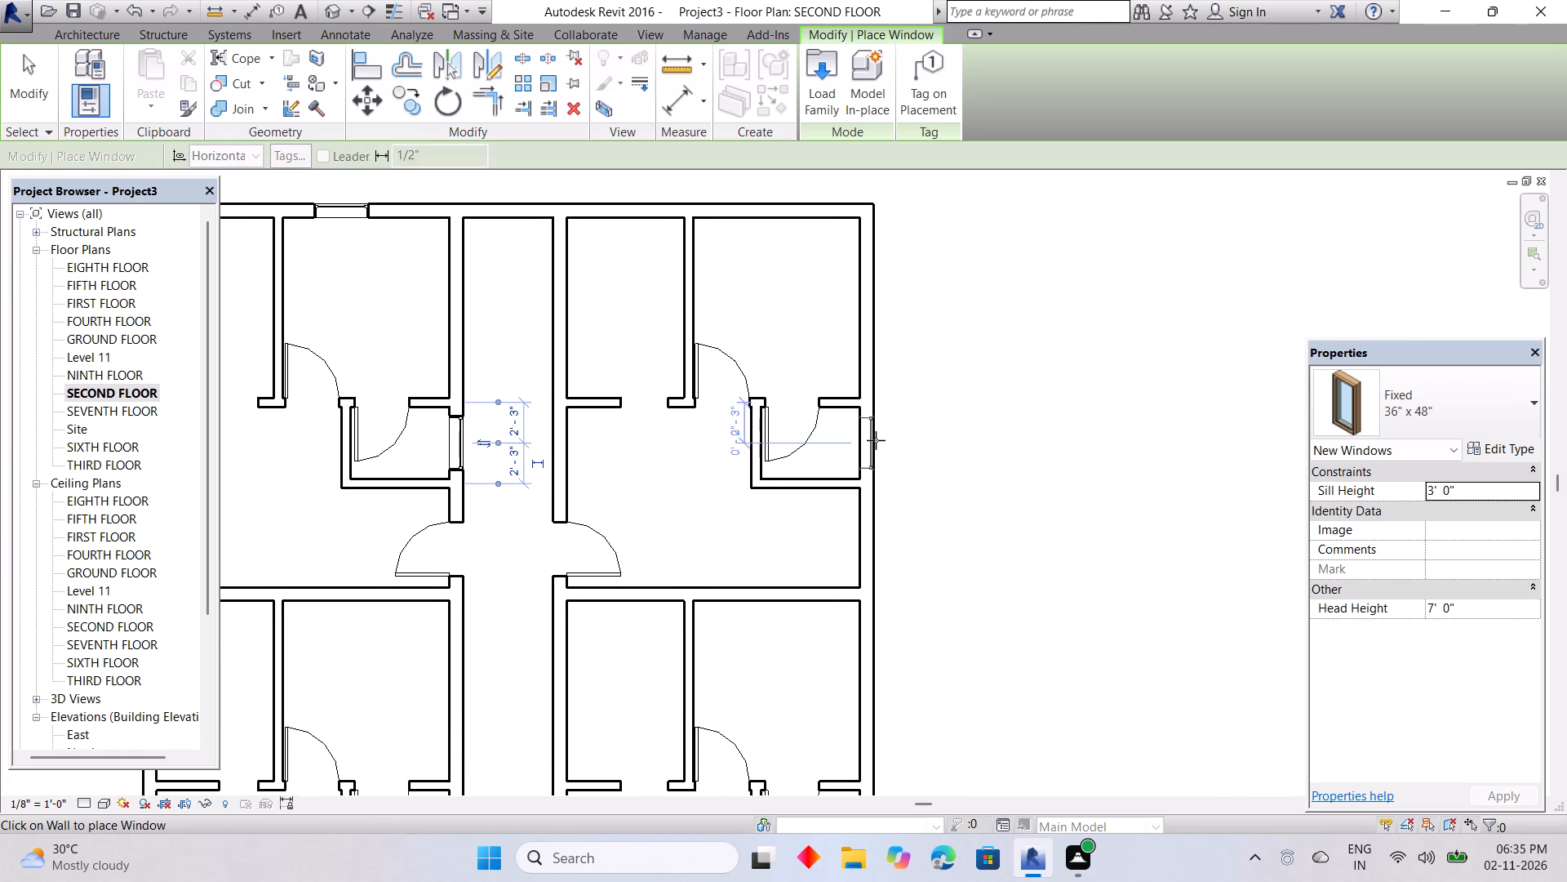
pyautogui.click(876, 440)
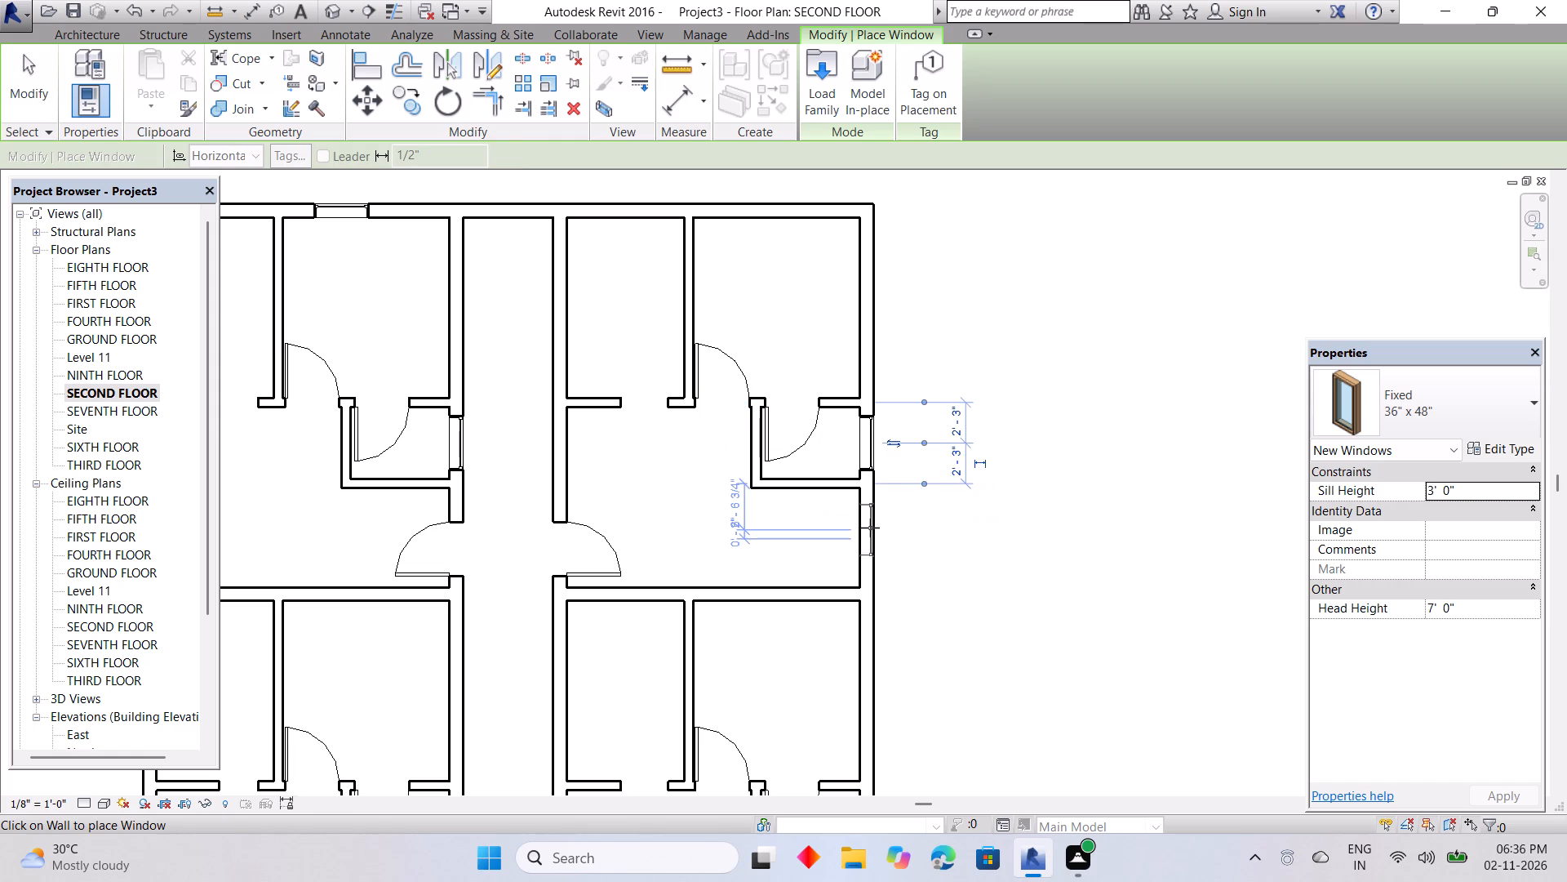
pyautogui.click(870, 537)
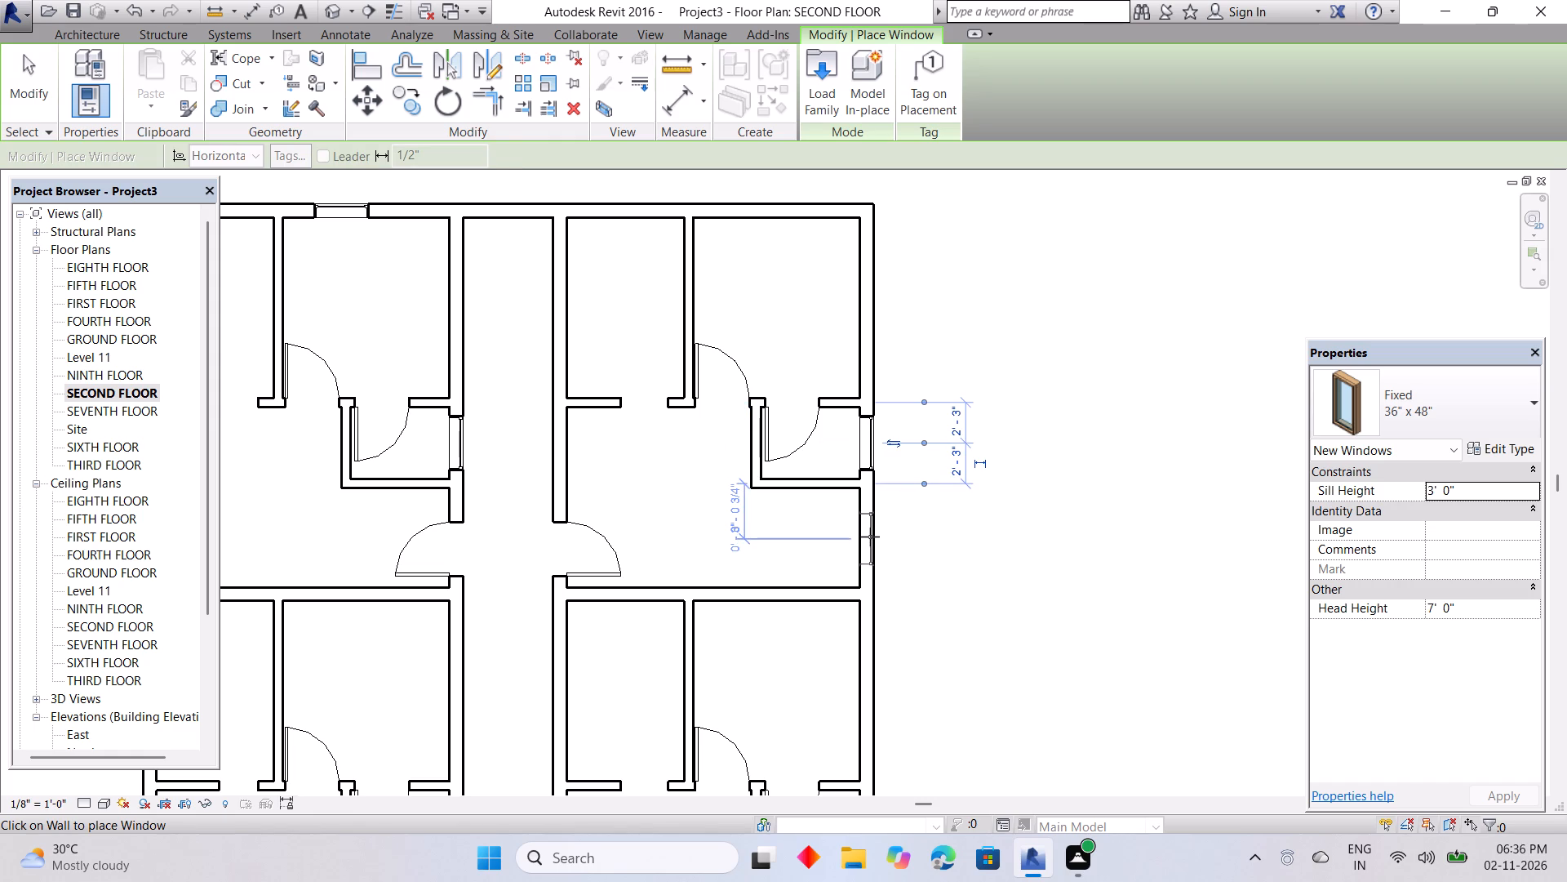
# Place Fixed 36" x 48" windows in the second and third right-hand units' outer side wall, centred in each small room (2'-3") and lower room (3'-0 3/4").
pyautogui.moveTo(887, 564); pyautogui.dragTo(904, 278, button='middle')
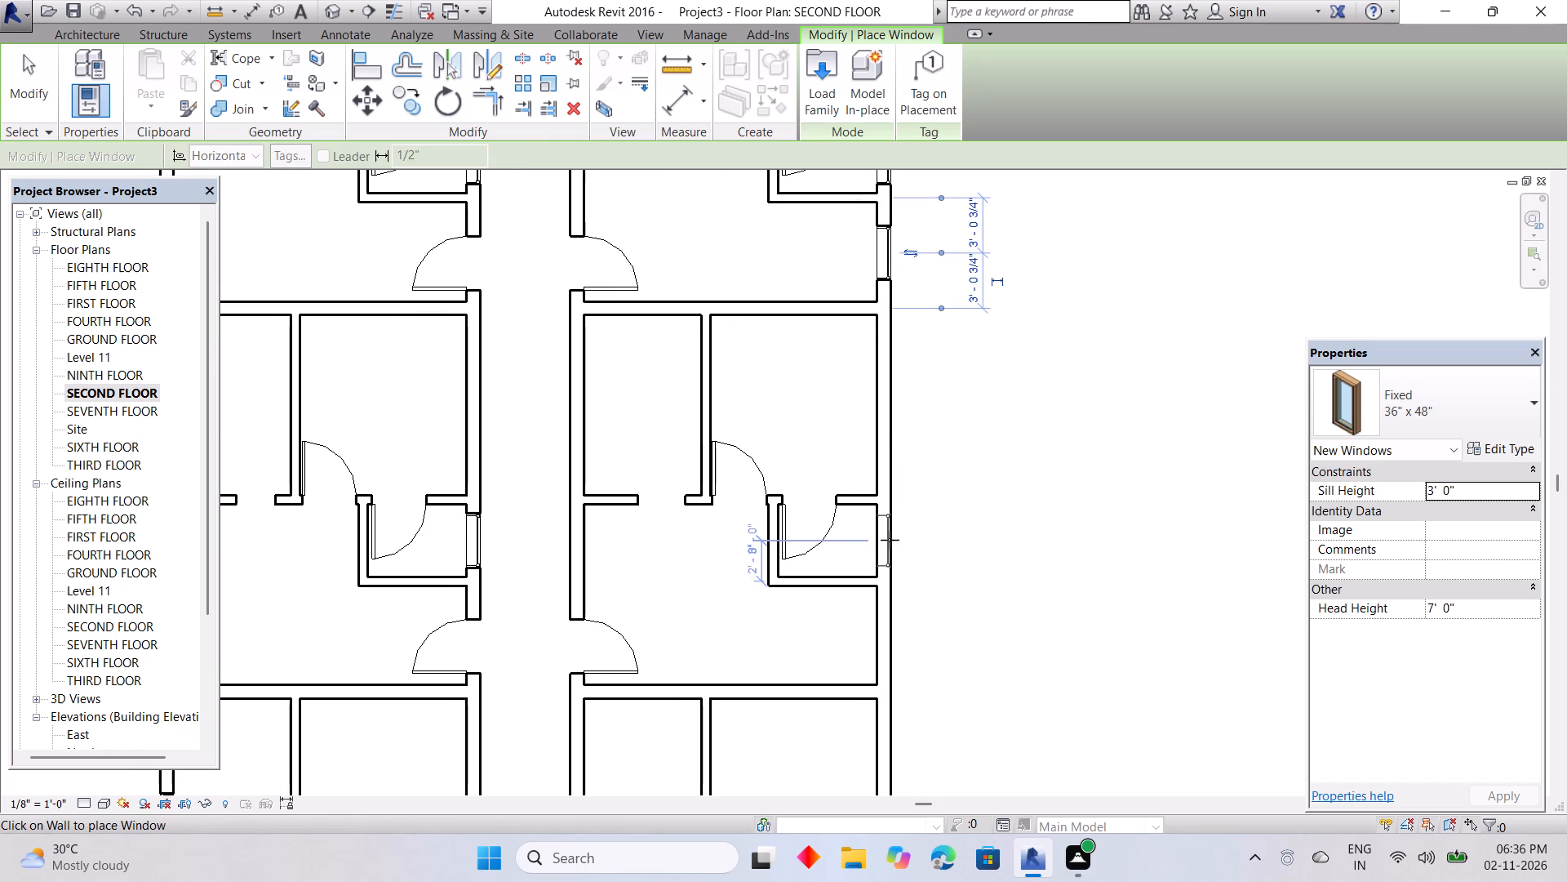
pyautogui.click(890, 540)
pyautogui.moveTo(896, 586); pyautogui.dragTo(895, 393, button='middle')
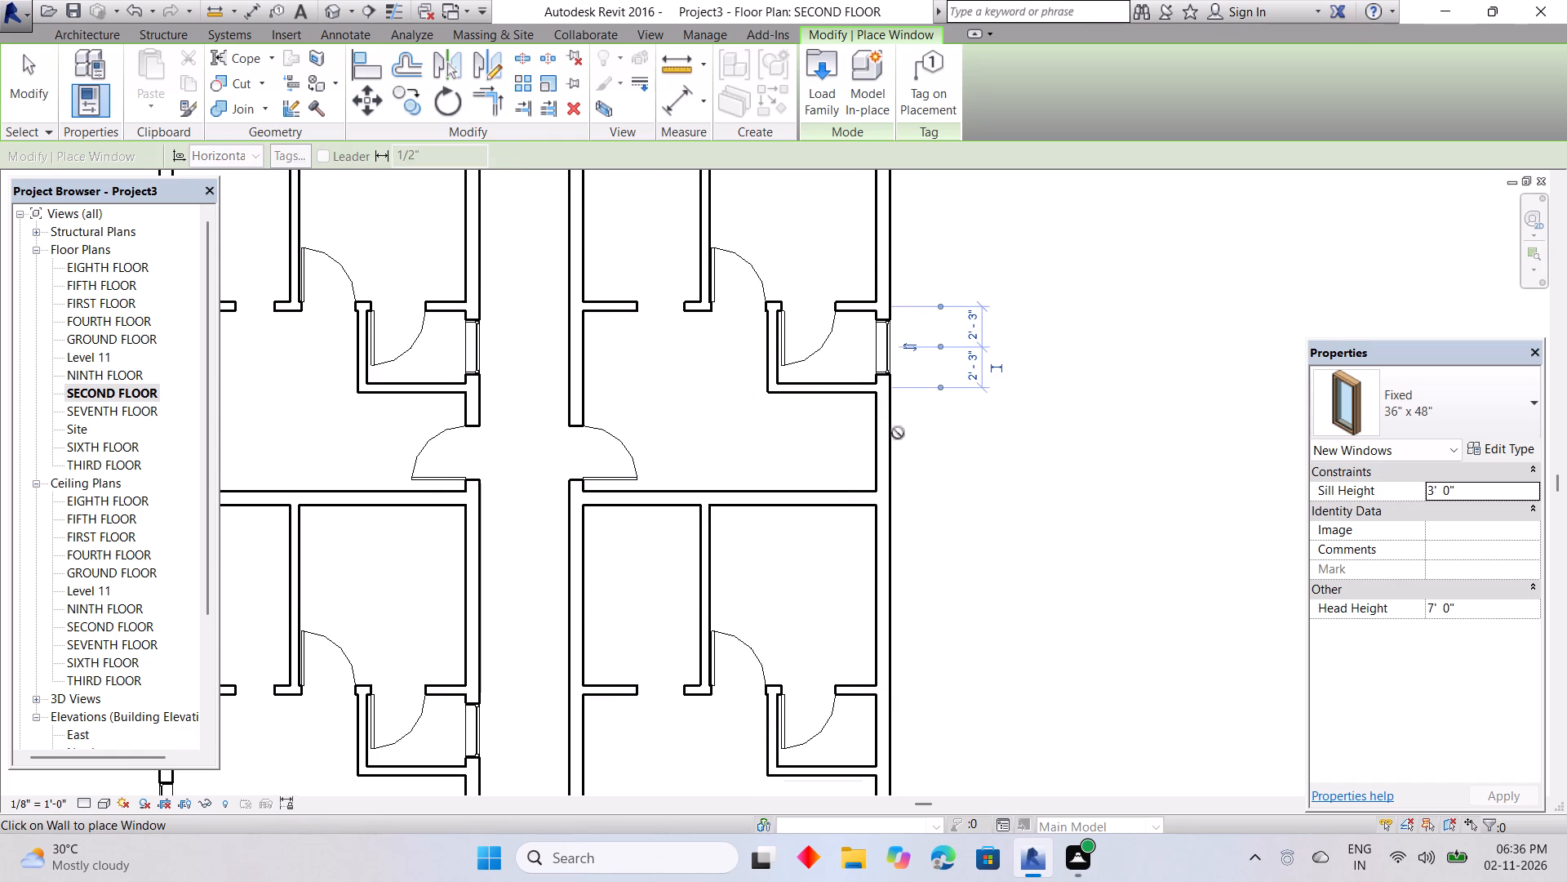
pyautogui.click(891, 439)
pyautogui.moveTo(935, 463); pyautogui.dragTo(969, 227, button='middle')
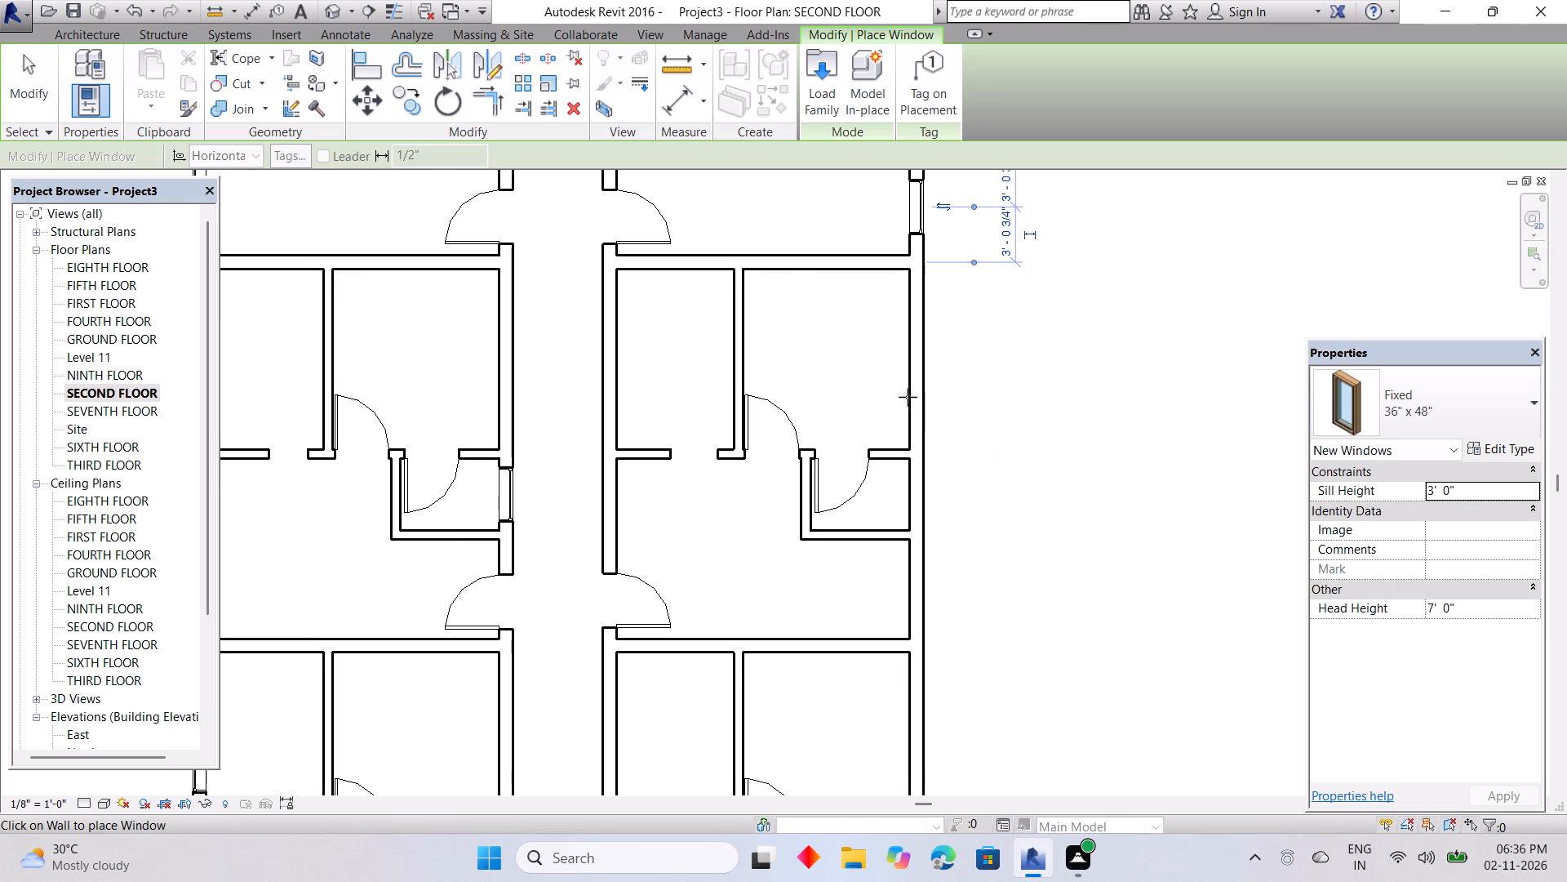
pyautogui.click(921, 497)
pyautogui.moveTo(934, 537); pyautogui.dragTo(934, 344, button='middle')
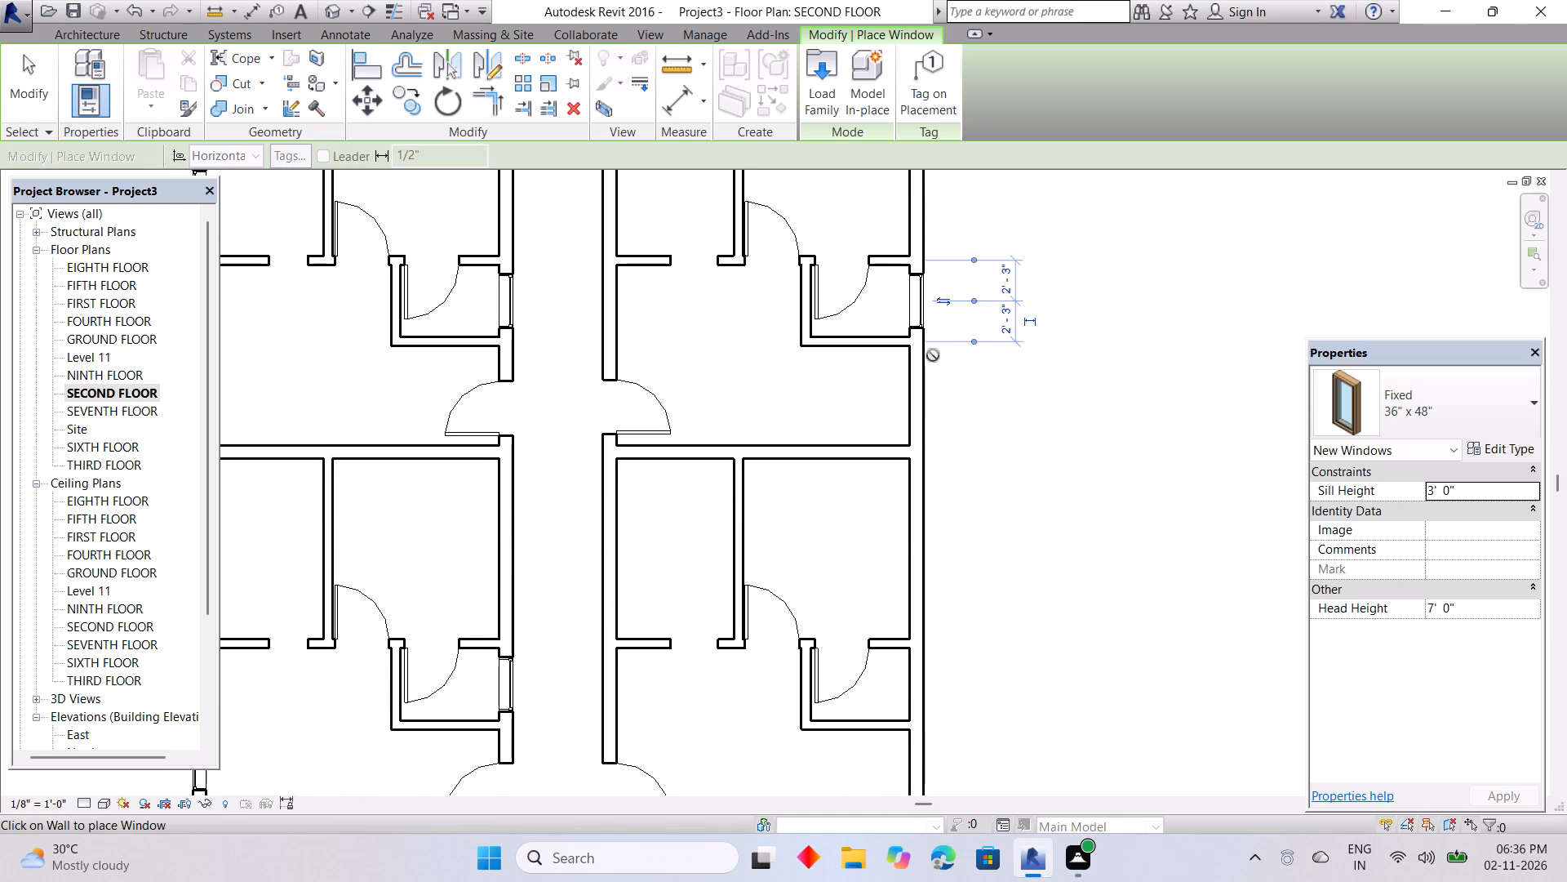
pyautogui.click(926, 397)
# Place Fixed 36" x 48" windows in the lowest right-hand unit's outer wall, centred in the small room and 2'-6" above the lower room's bottom wall.
pyautogui.moveTo(930, 509); pyautogui.dragTo(928, 443, button='middle')
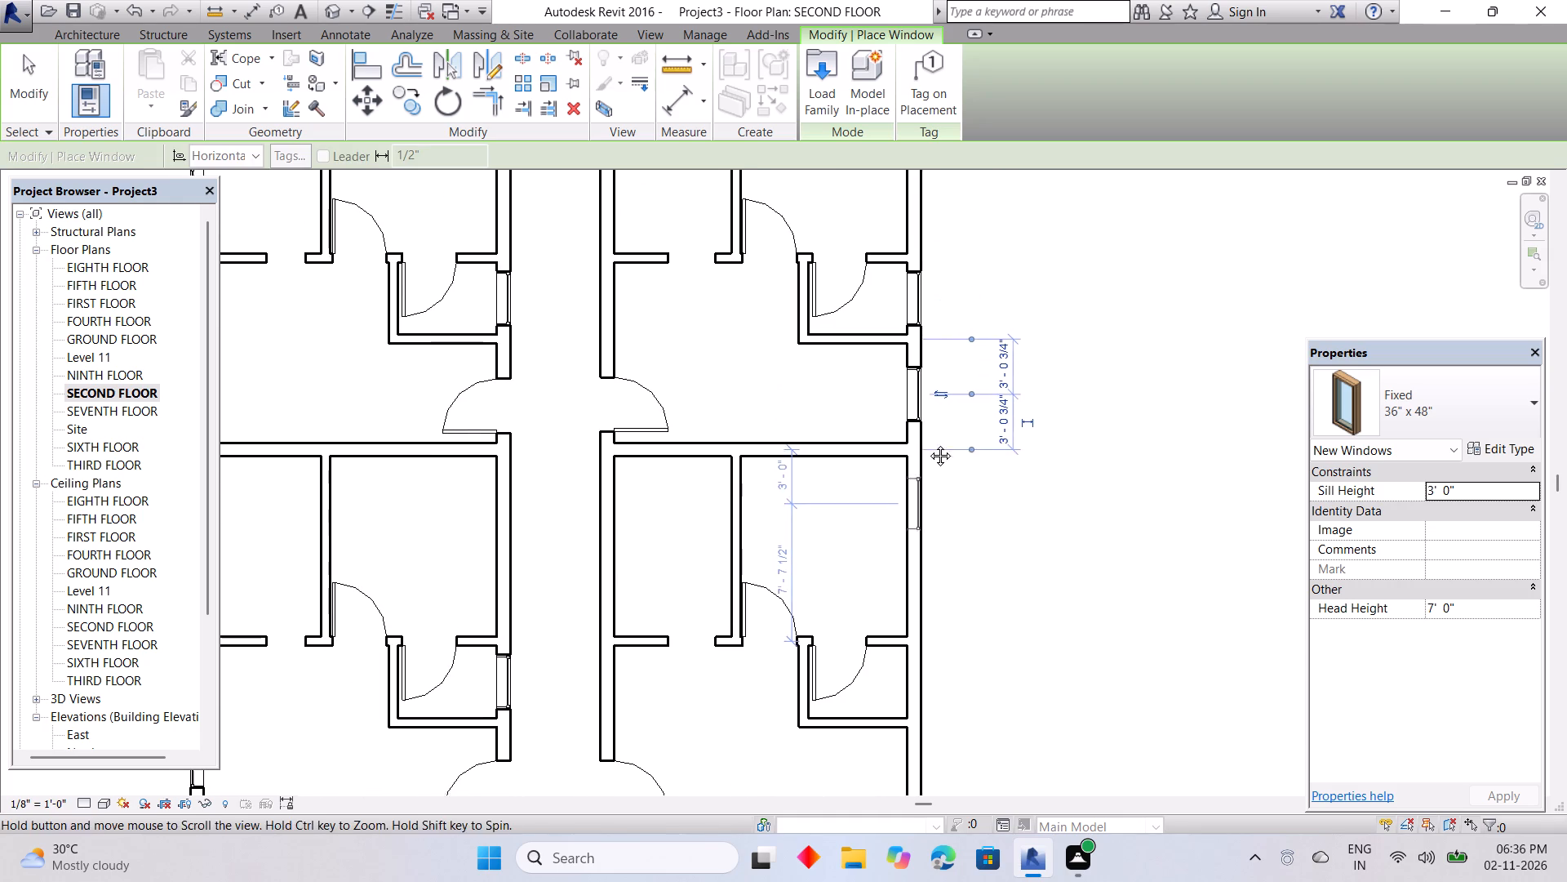
pyautogui.moveTo(928, 443); pyautogui.dragTo(928, 328, button='middle')
pyautogui.click(927, 500)
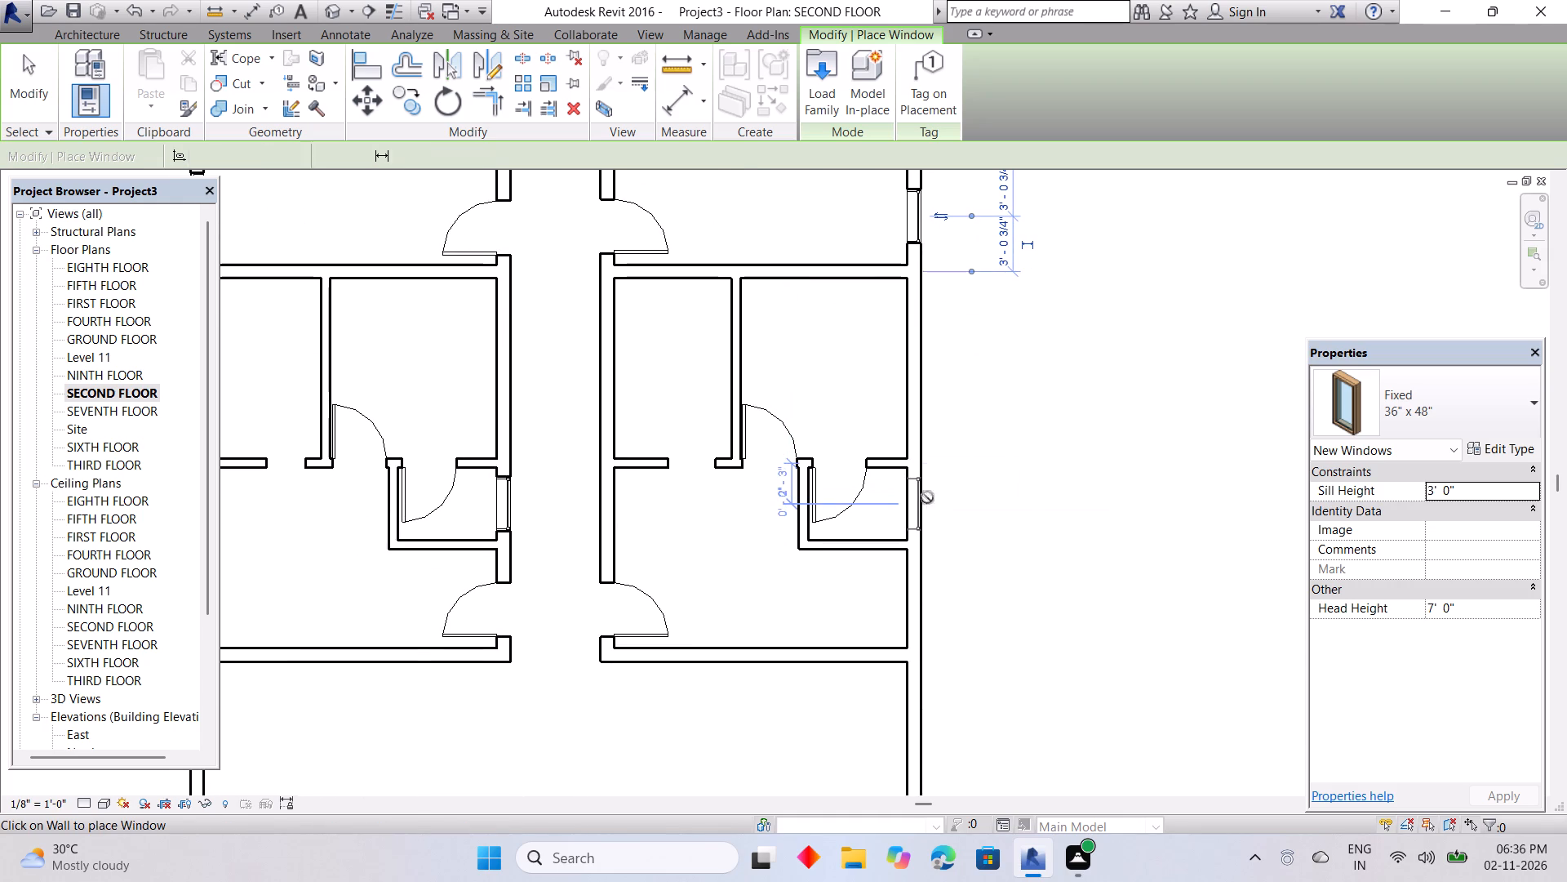
pyautogui.moveTo(960, 501); pyautogui.dragTo(954, 230, button='middle')
pyautogui.click(917, 334)
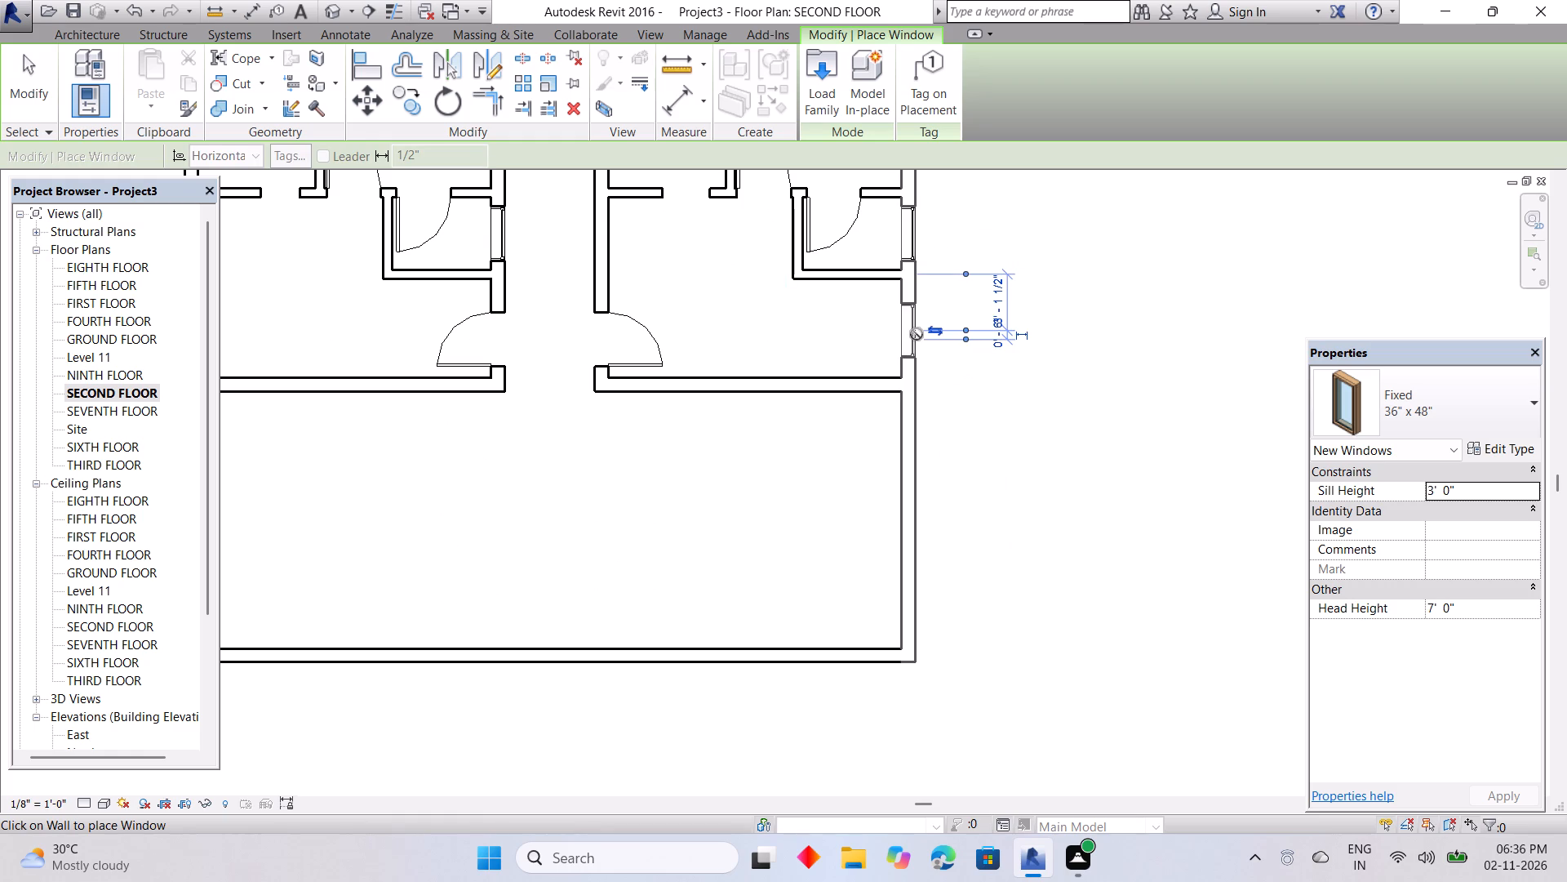
pyautogui.hotkey('ctrl', 'z')
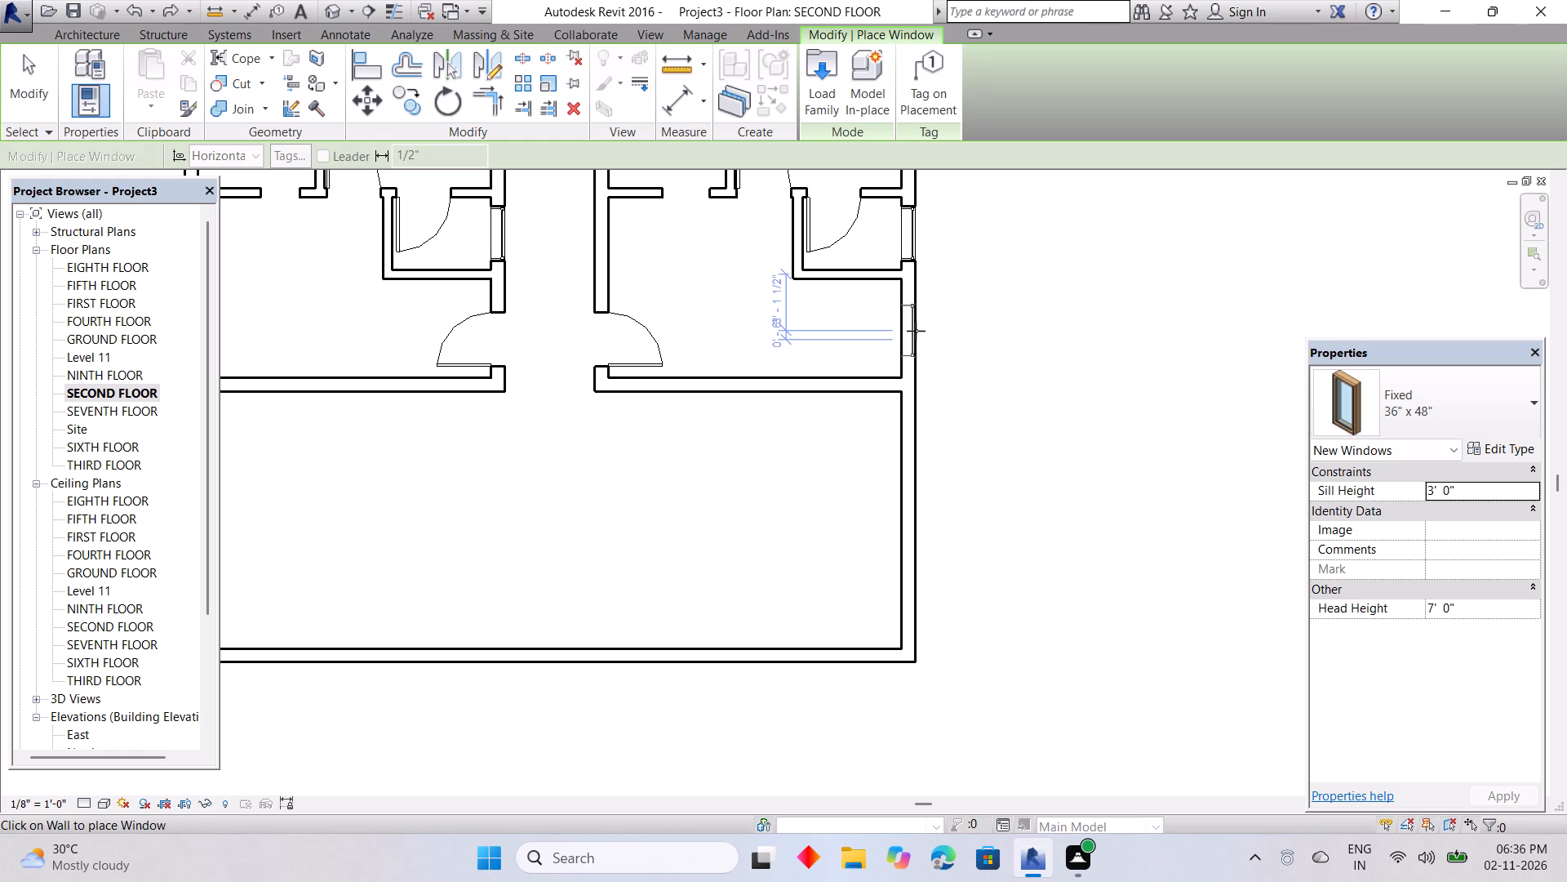
pyautogui.click(916, 338)
# Place a Fixed 36" x 48" window in the top right-hand unit's larger upper room, in its top wall, centred 3'-6" from the dividing partition.
pyautogui.scroll(-3, 939, 296)
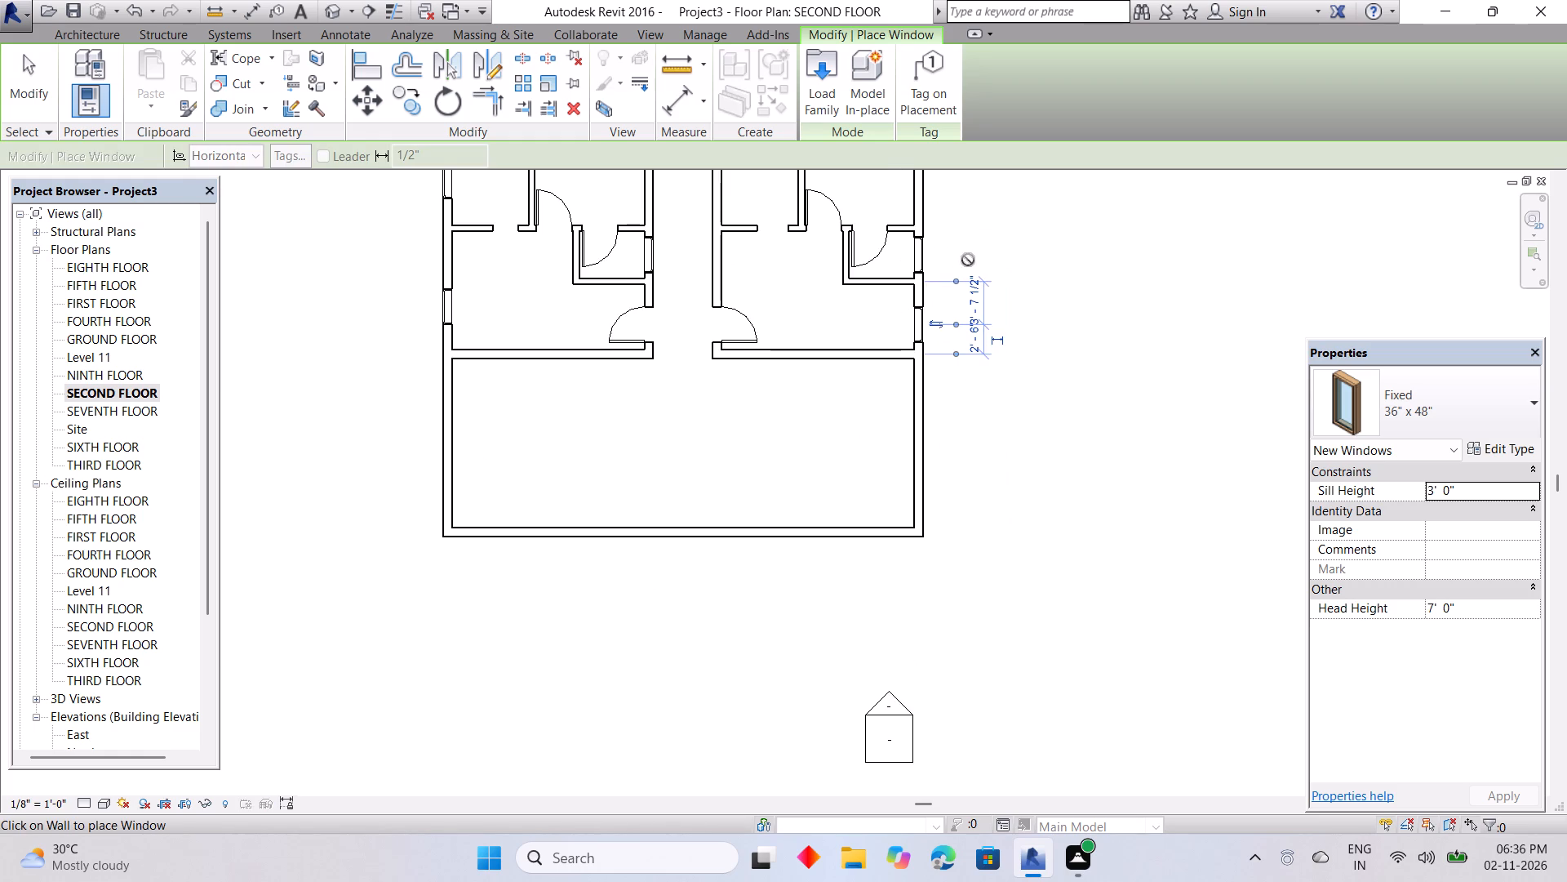
pyautogui.moveTo(968, 260); pyautogui.dragTo(956, 566, button='middle')
pyautogui.scroll(-1, 962, 546)
pyautogui.moveTo(967, 372); pyautogui.dragTo(972, 586, button='middle')
pyautogui.moveTo(967, 459); pyautogui.dragTo(974, 605, button='middle')
pyautogui.moveTo(986, 299); pyautogui.dragTo(1014, 595, button='middle')
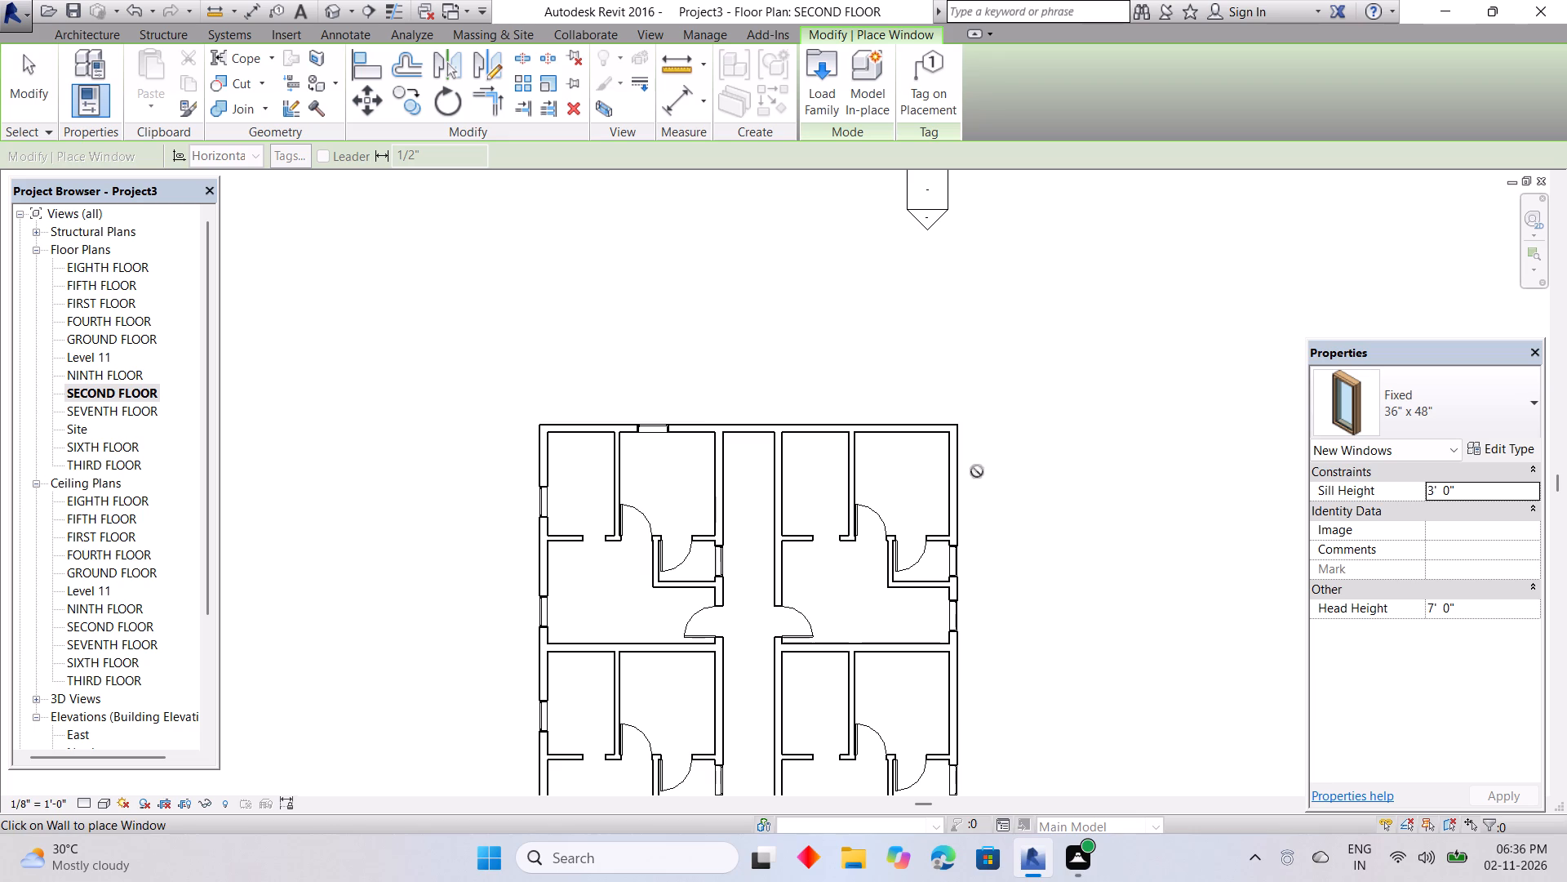
pyautogui.scroll(5, 892, 421)
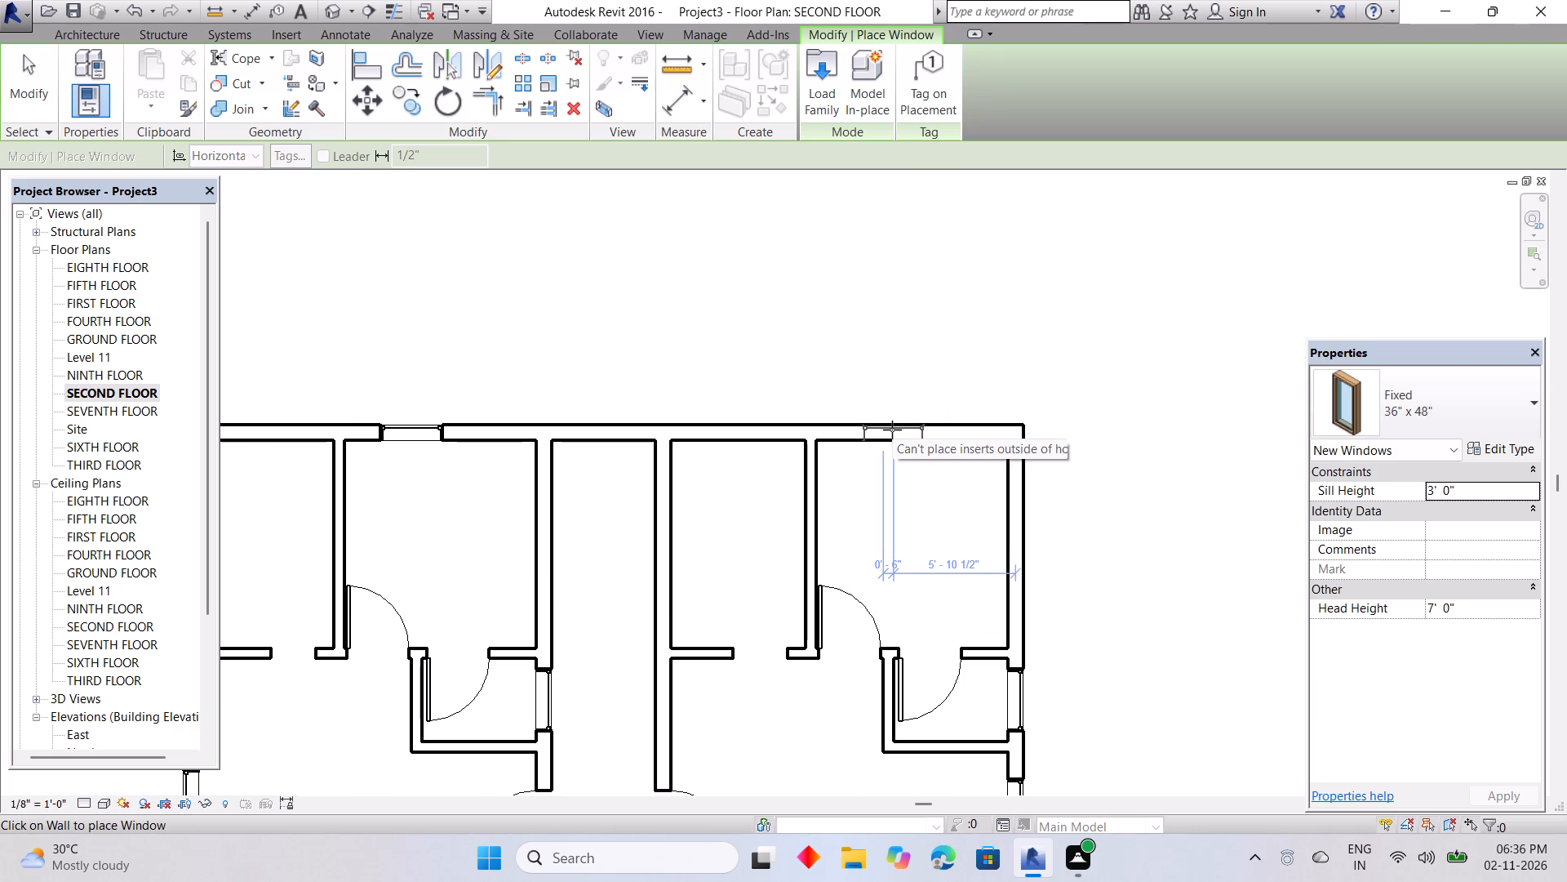
pyautogui.click(883, 430)
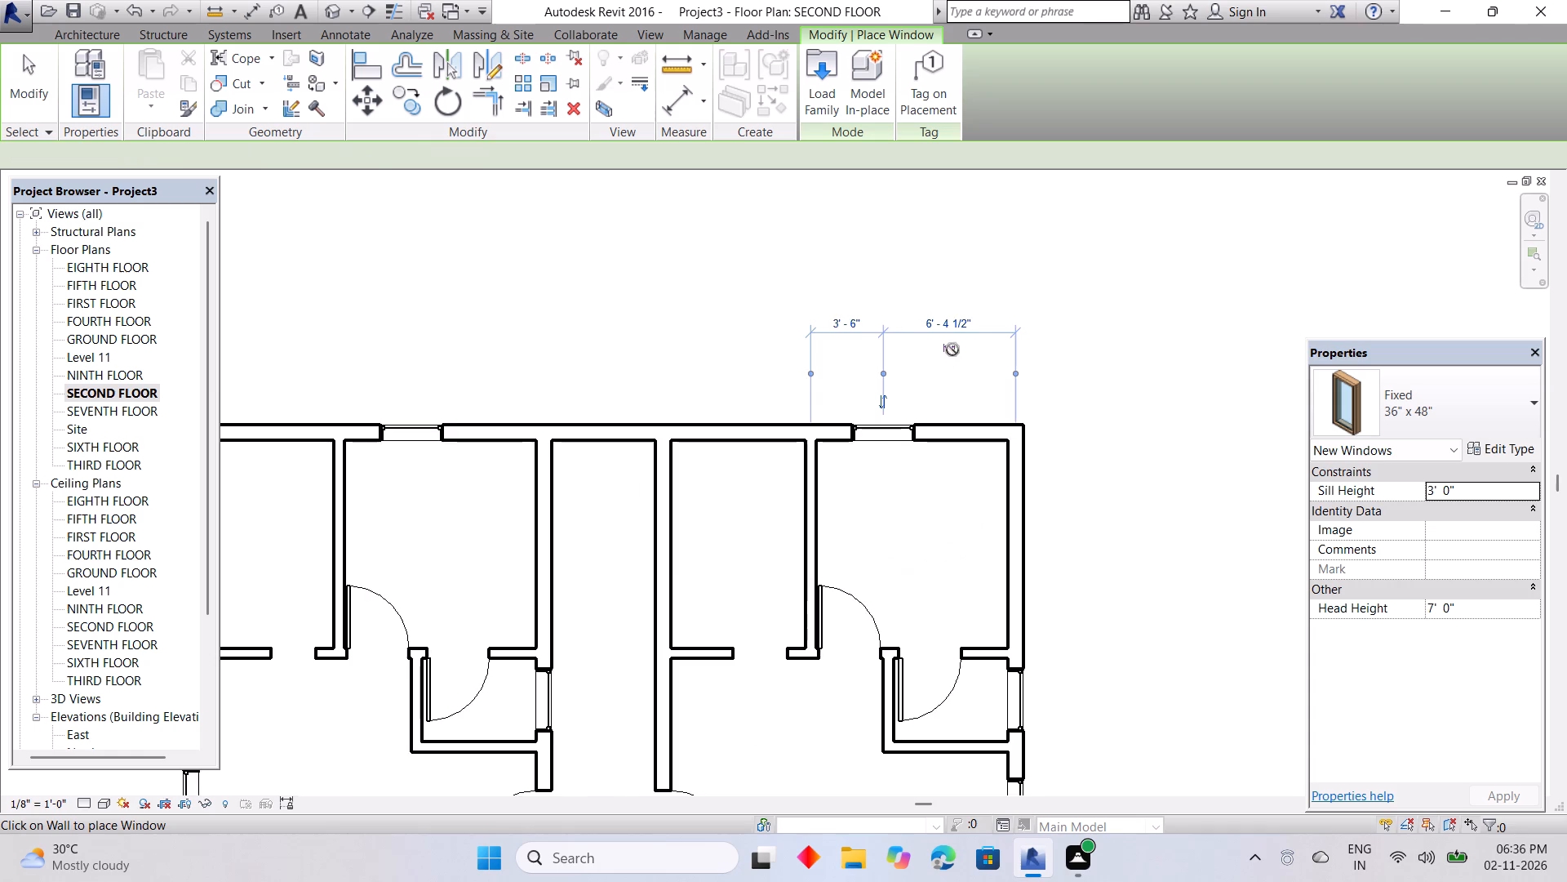
pyautogui.scroll(-4, 952, 350)
pyautogui.scroll(-1, 1096, 430)
pyautogui.moveTo(1092, 443); pyautogui.dragTo(1137, 203, button='middle')
pyautogui.press('Escape')
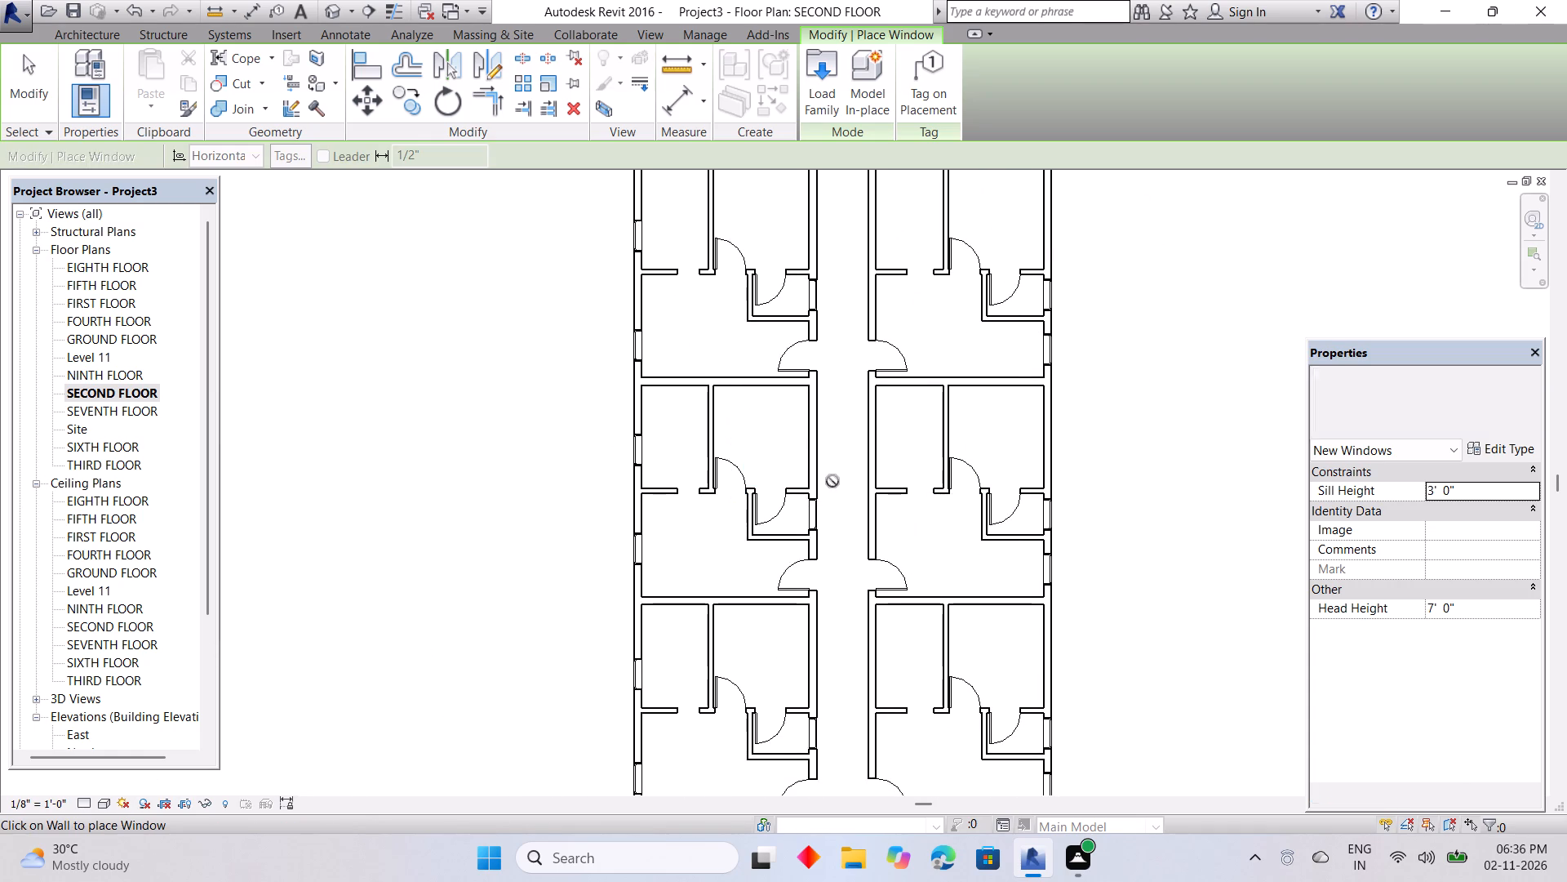
pyautogui.scroll(-3, 832, 482)
pyautogui.press('Escape')
# Open the THIRD FLOOR plan view.
pyautogui.moveTo(1009, 520); pyautogui.dragTo(1012, 516, button='middle')
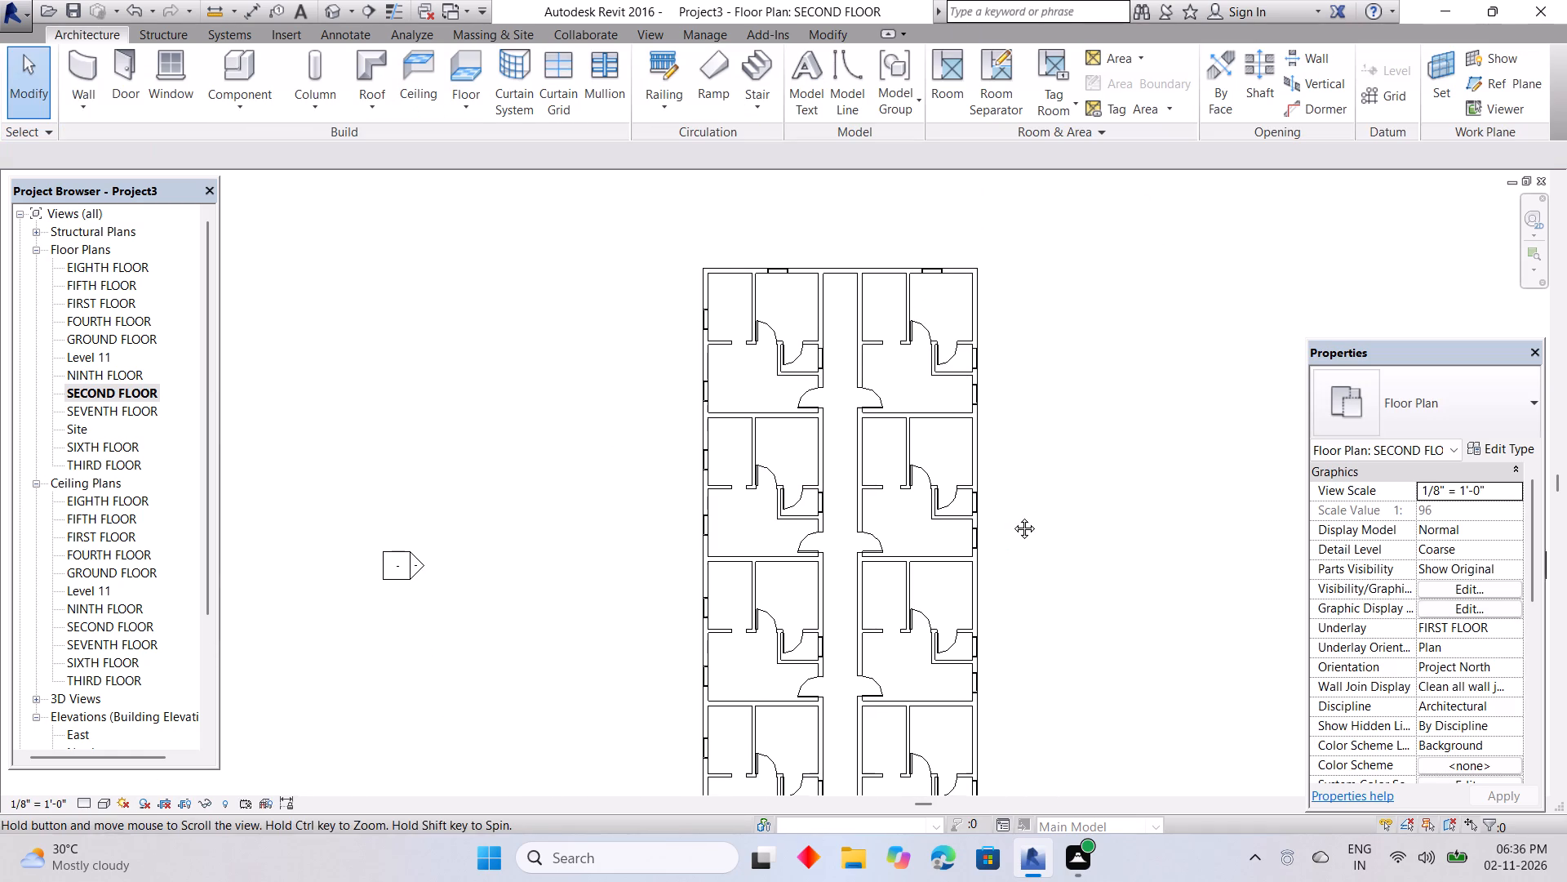
pyautogui.moveTo(1012, 516); pyautogui.dragTo(1041, 310, button='middle')
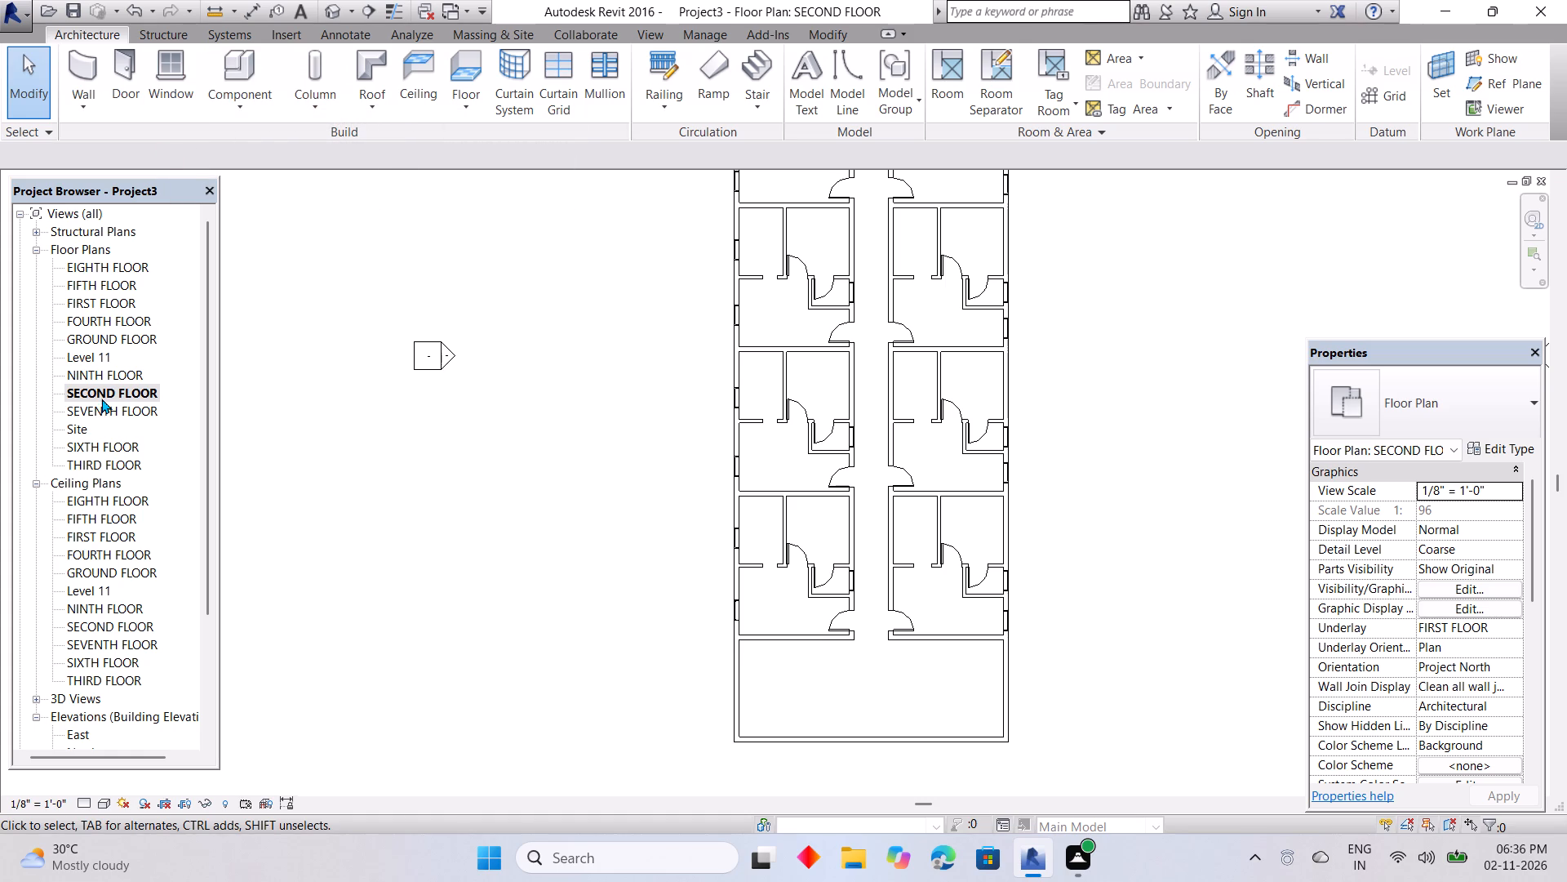
pyautogui.doubleClick(104, 460)
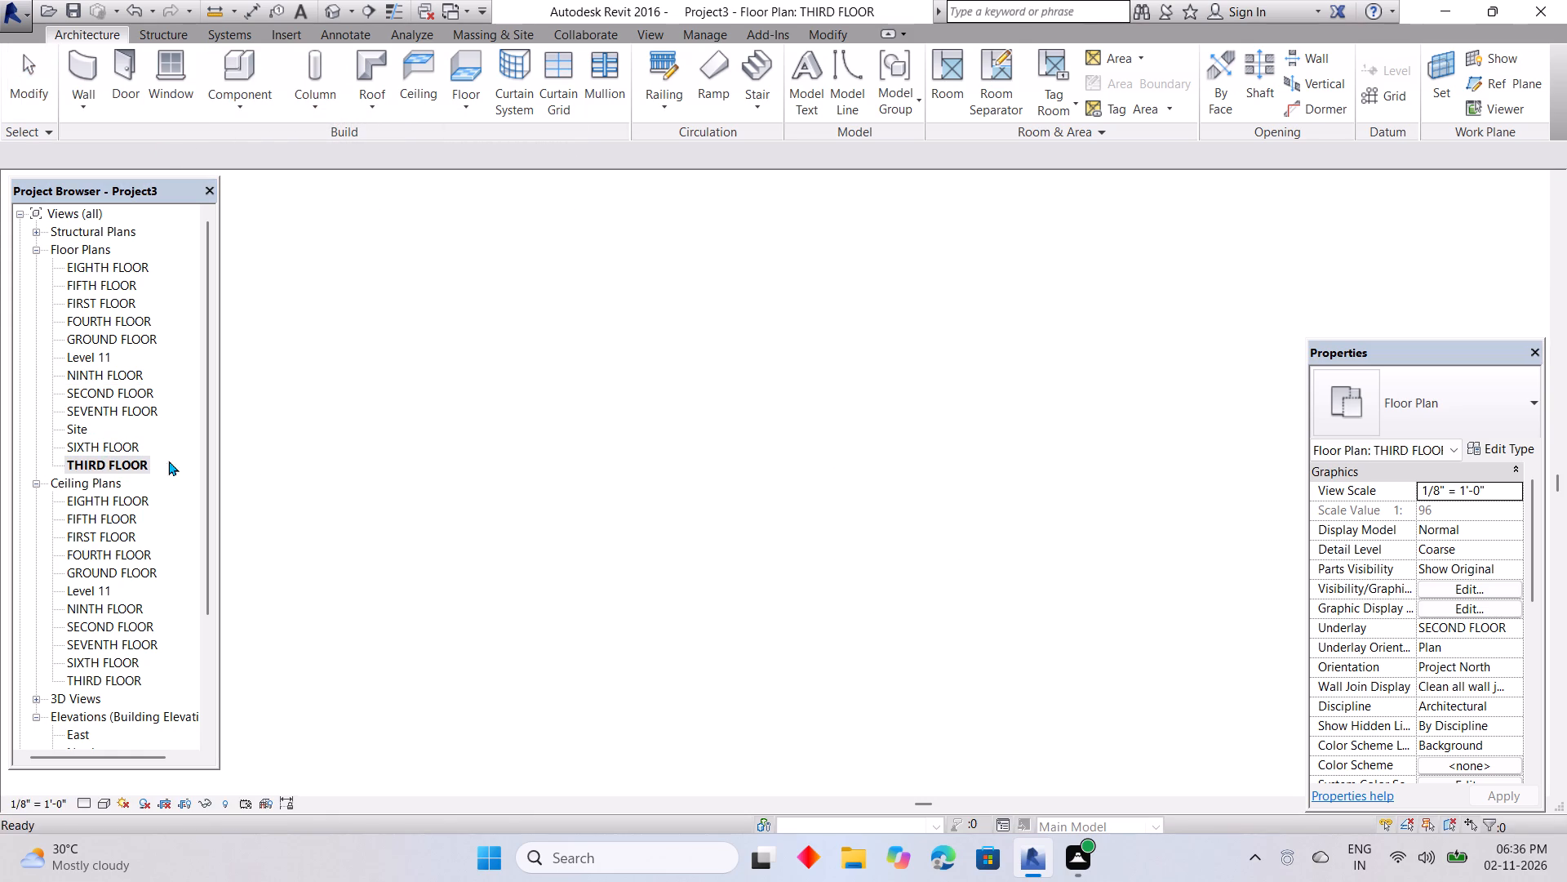
# Place Single-Flush 36" x 84" doors in the top left-hand unit: larger upper room (1'-10 1/2" from partition), small room (2'-0"), corridor wall (2'-6" above bottom wall).
pyautogui.moveTo(736, 361); pyautogui.dragTo(387, 645, button='middle')
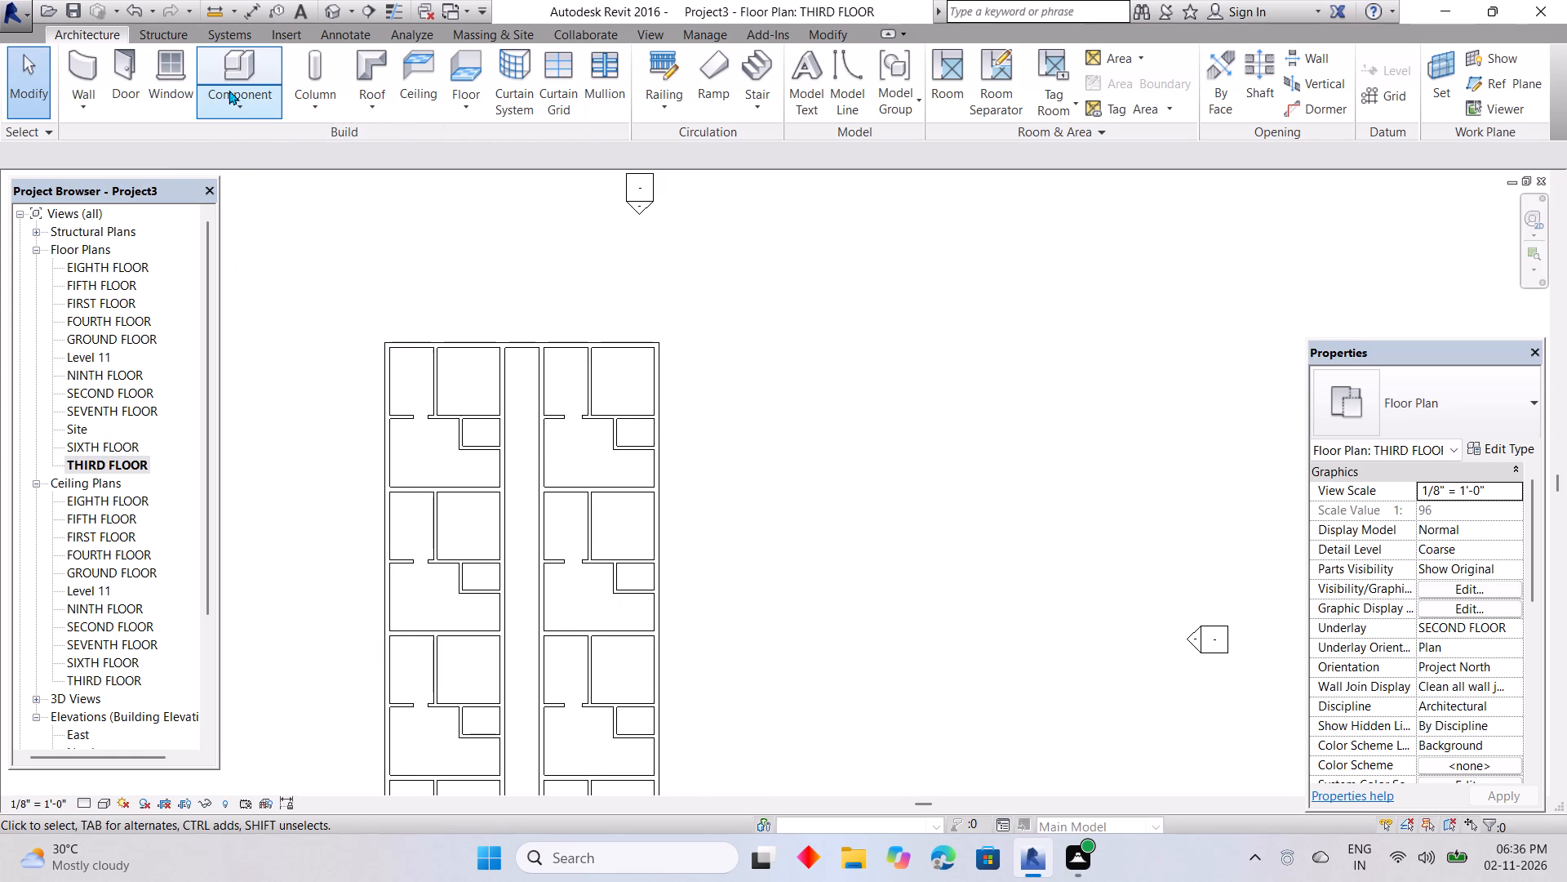
pyautogui.click(229, 86)
pyautogui.click(133, 64)
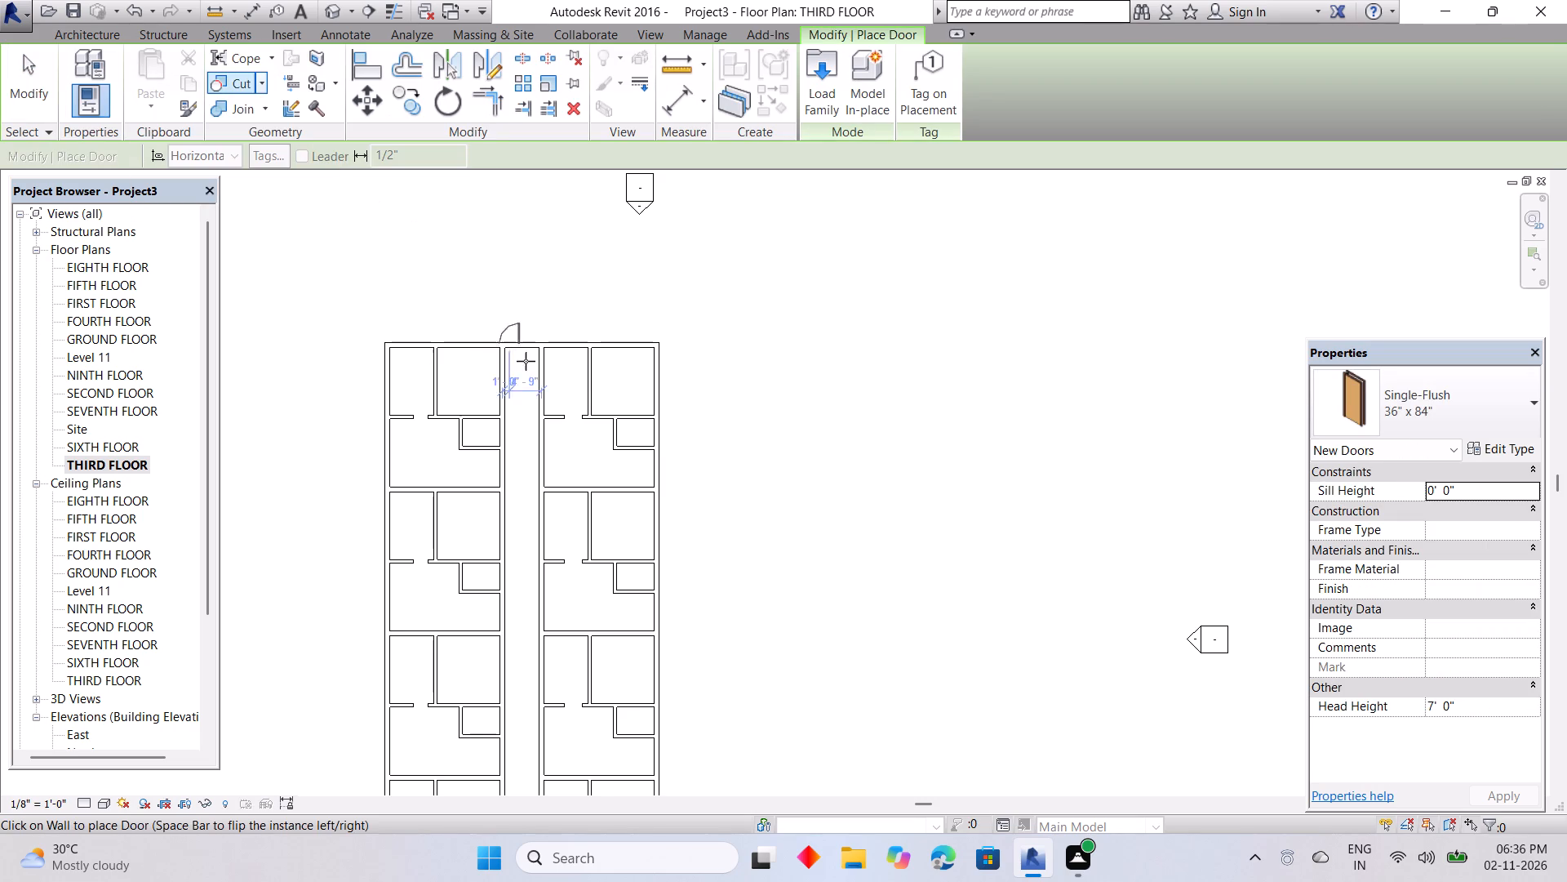
pyautogui.scroll(5, 449, 411)
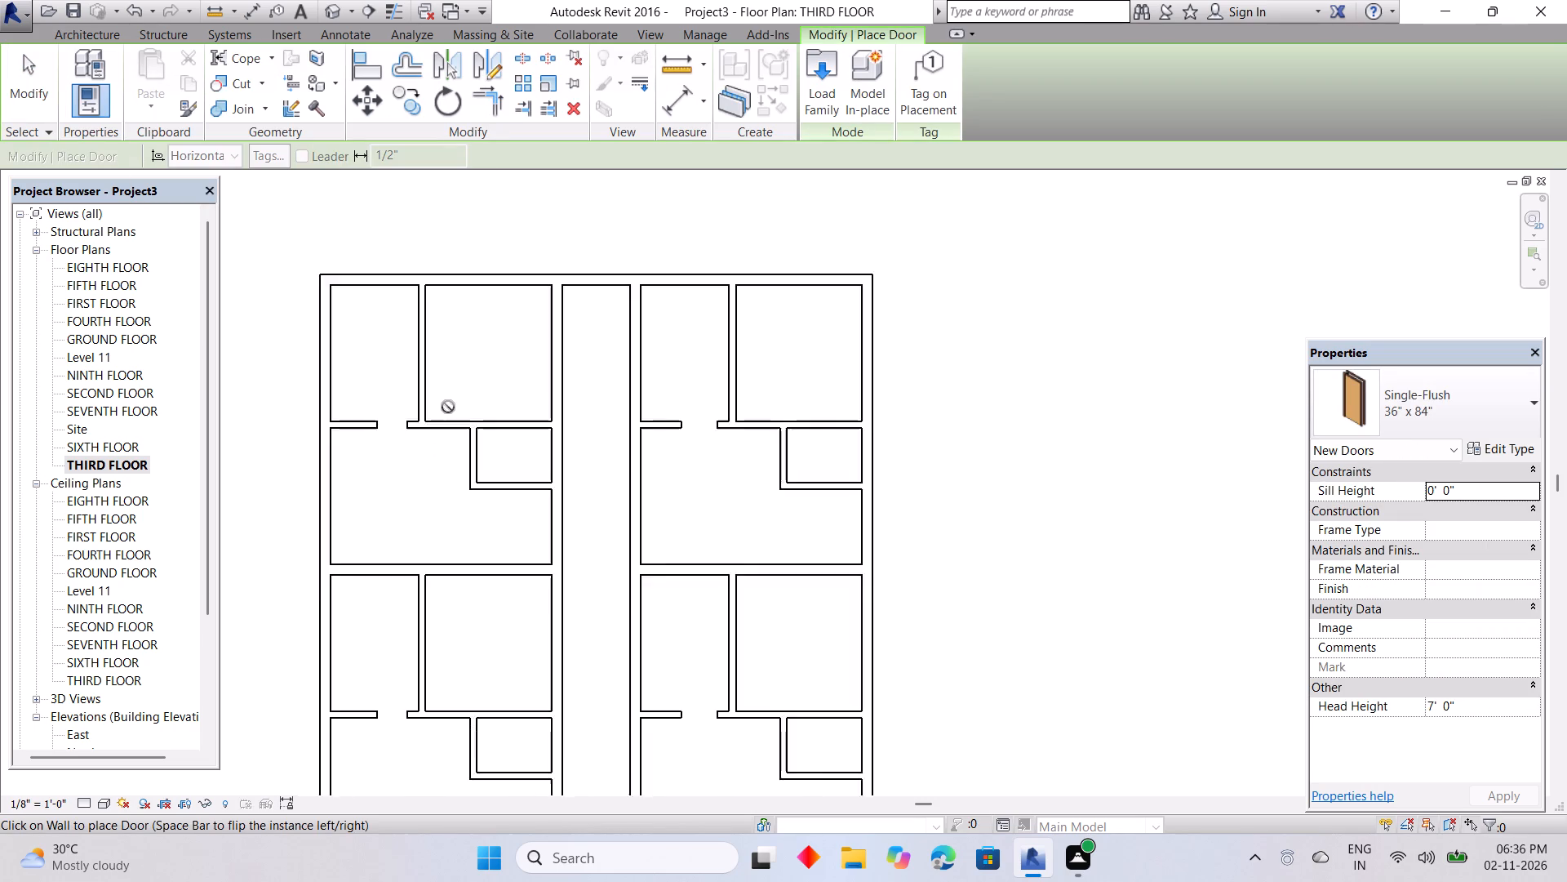
pyautogui.scroll(5, 448, 407)
pyautogui.press('space')
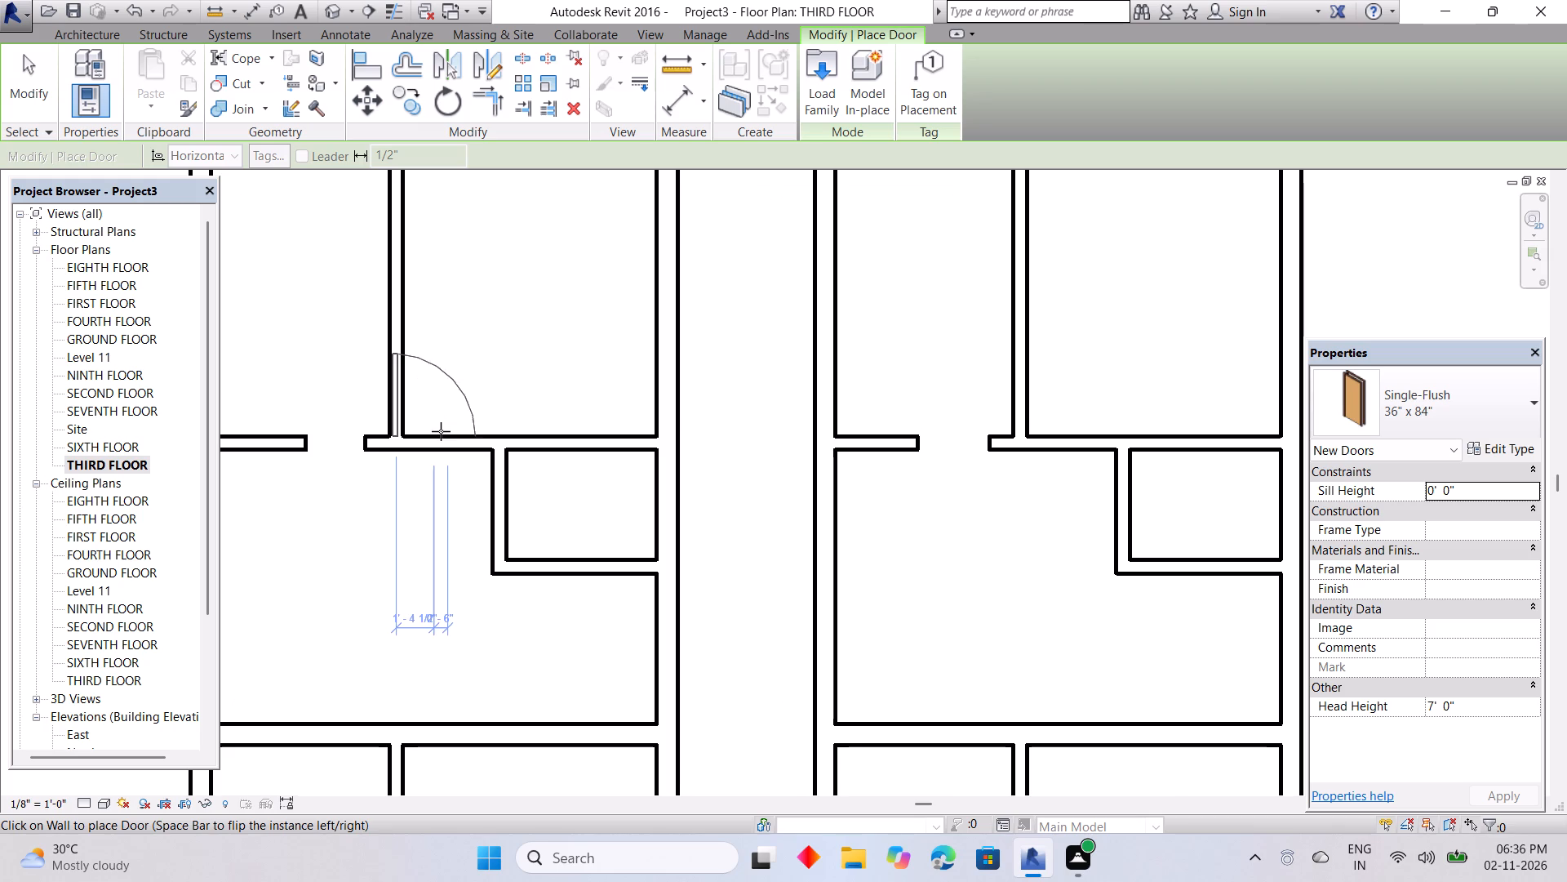
pyautogui.click(446, 433)
pyautogui.press('space')
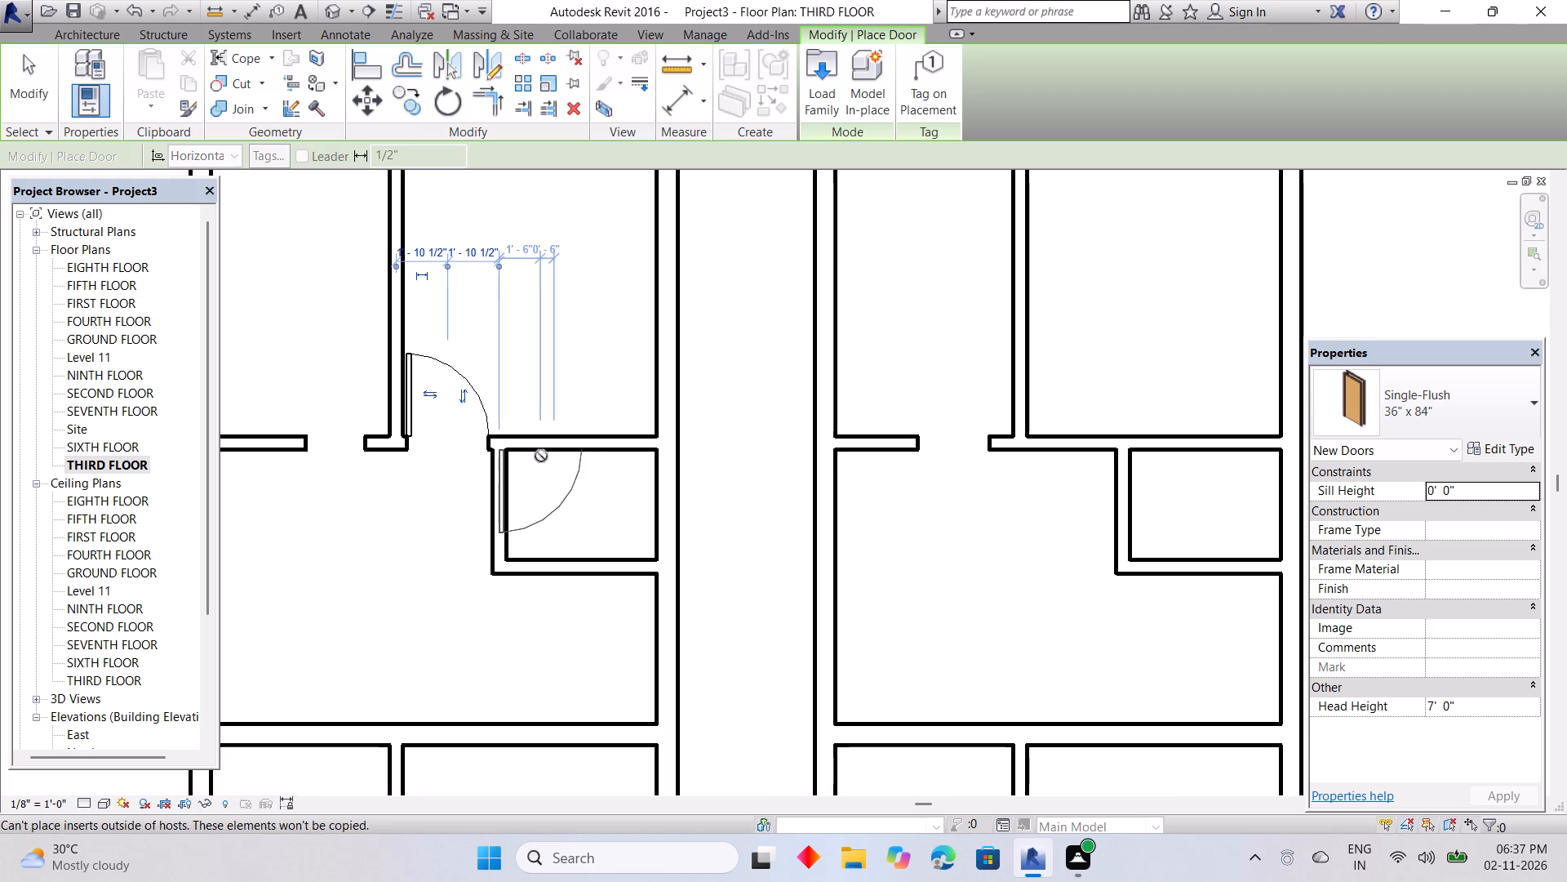
pyautogui.click(554, 456)
pyautogui.moveTo(584, 492); pyautogui.dragTo(625, 264, button='middle')
pyautogui.press('space')
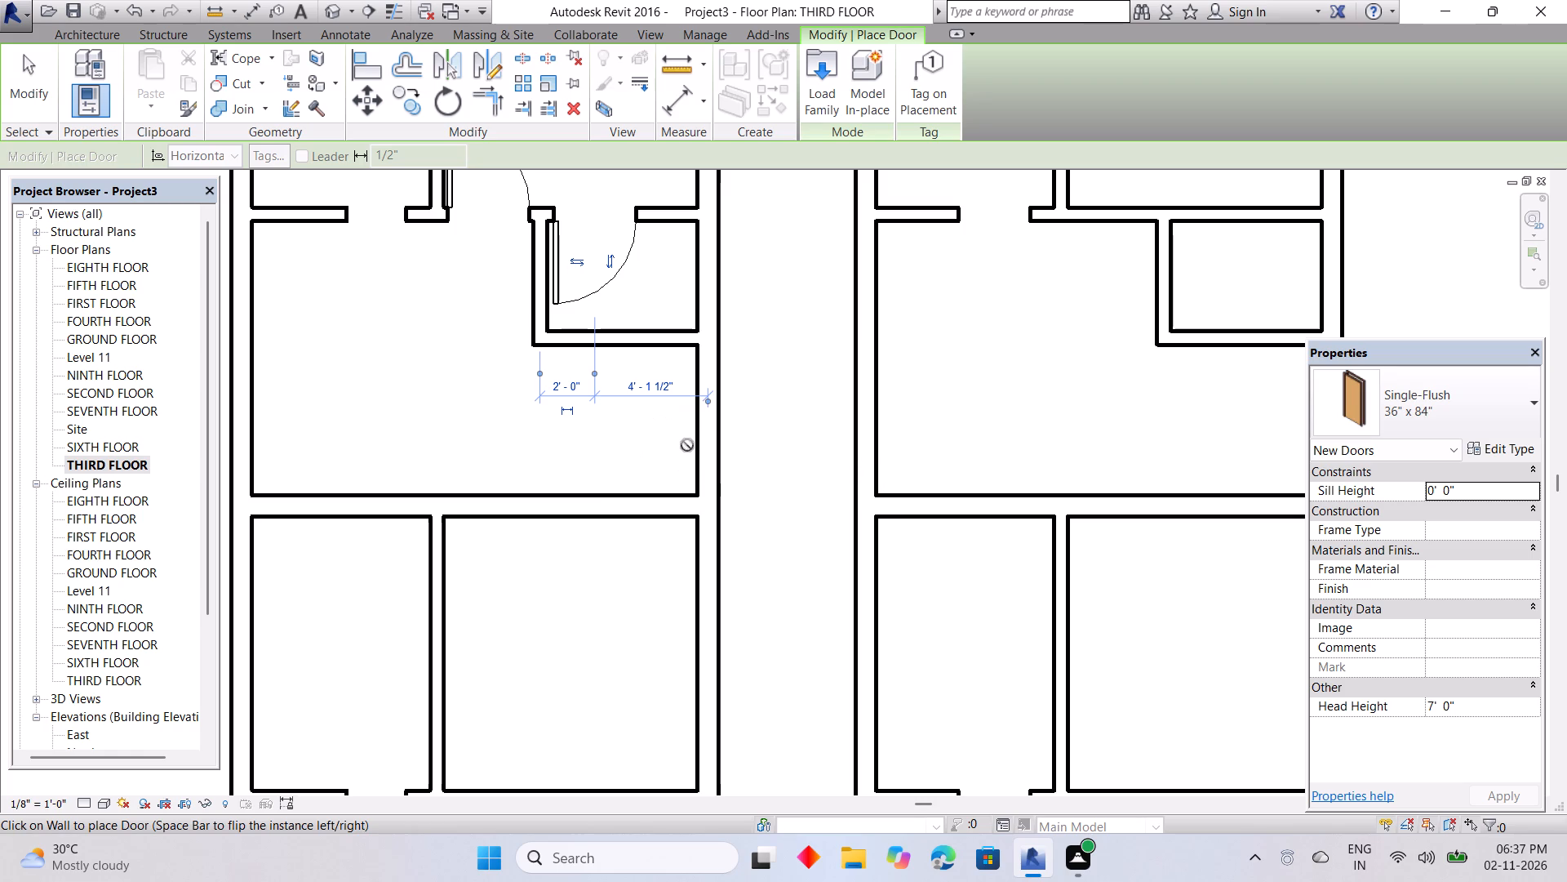
pyautogui.click(691, 442)
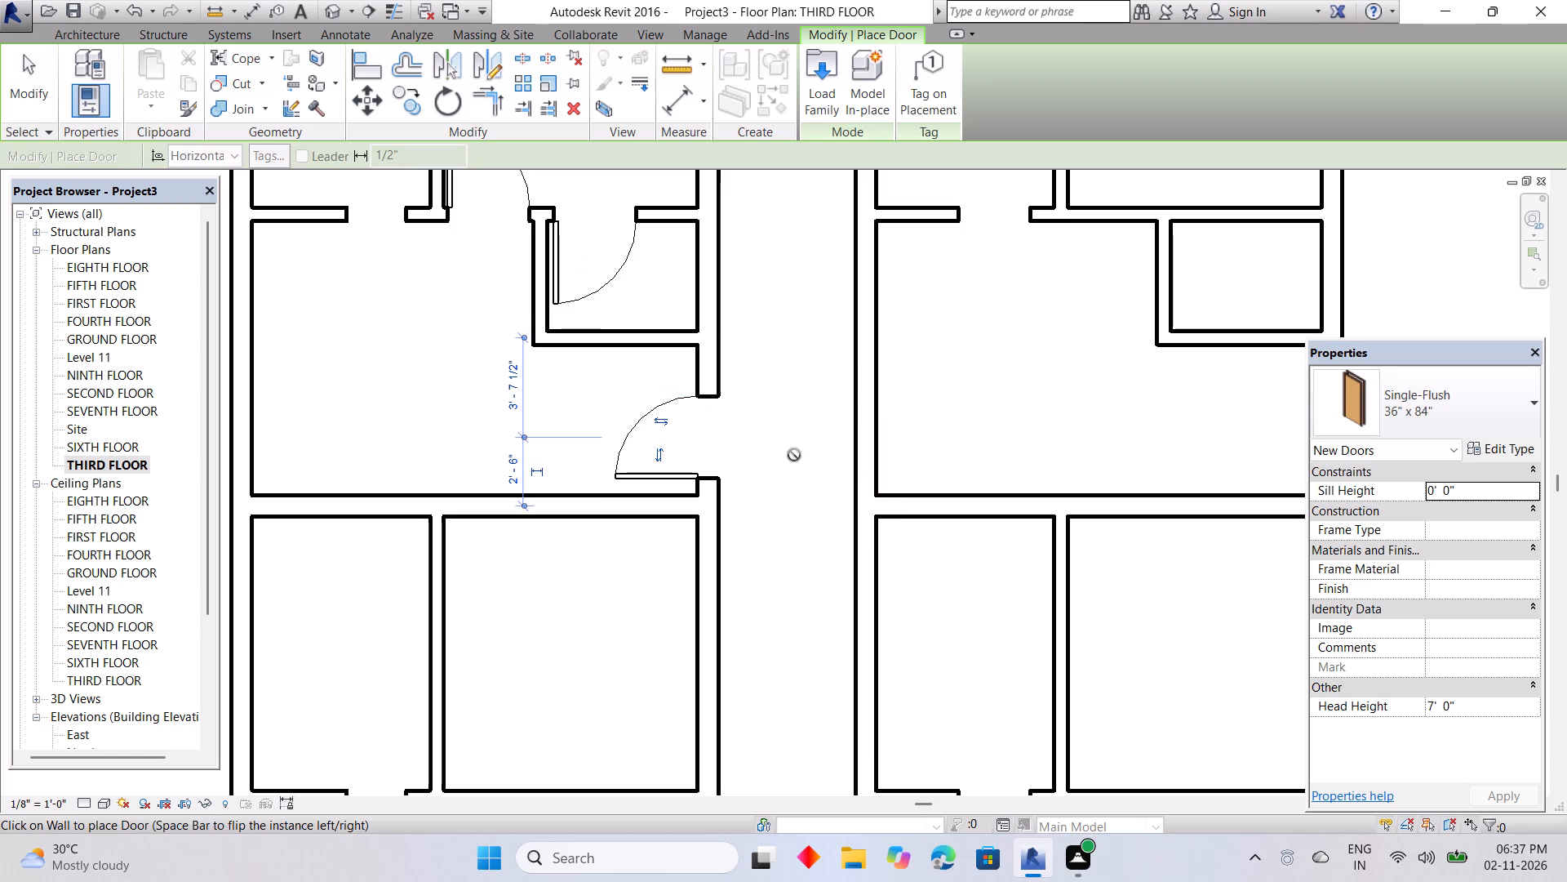
# Place matching doors in the top right-hand unit: corridor wall (2'-6" above bottom wall), larger upper room (1'-10 1/2" from partition), small room (2'-0" from side wall).
pyautogui.press('space')
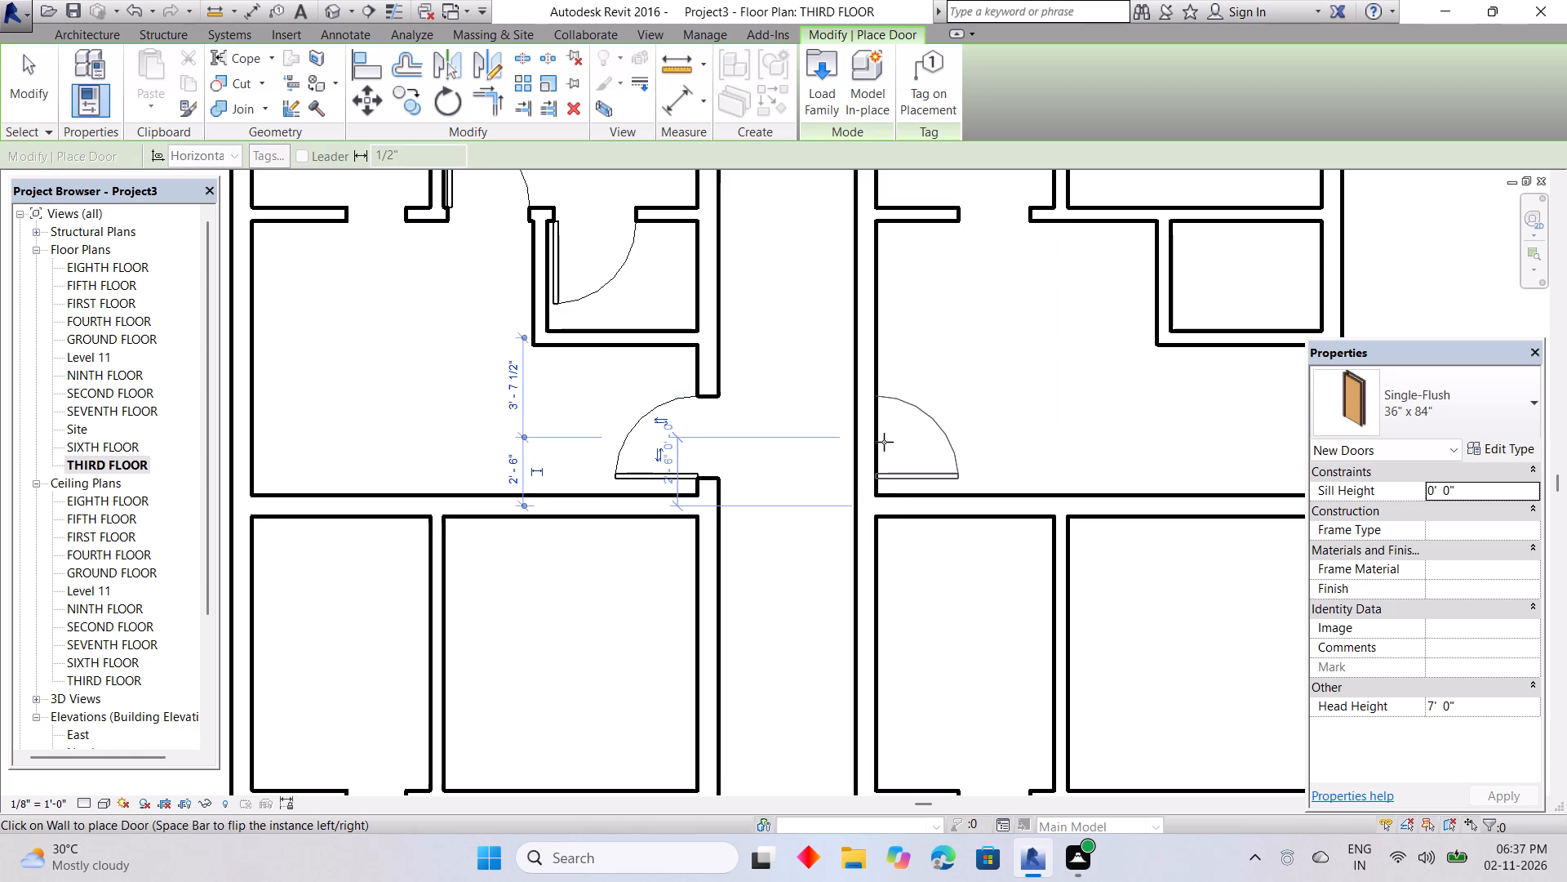
pyautogui.click(884, 442)
pyautogui.moveTo(1001, 360); pyautogui.dragTo(793, 556, button='middle')
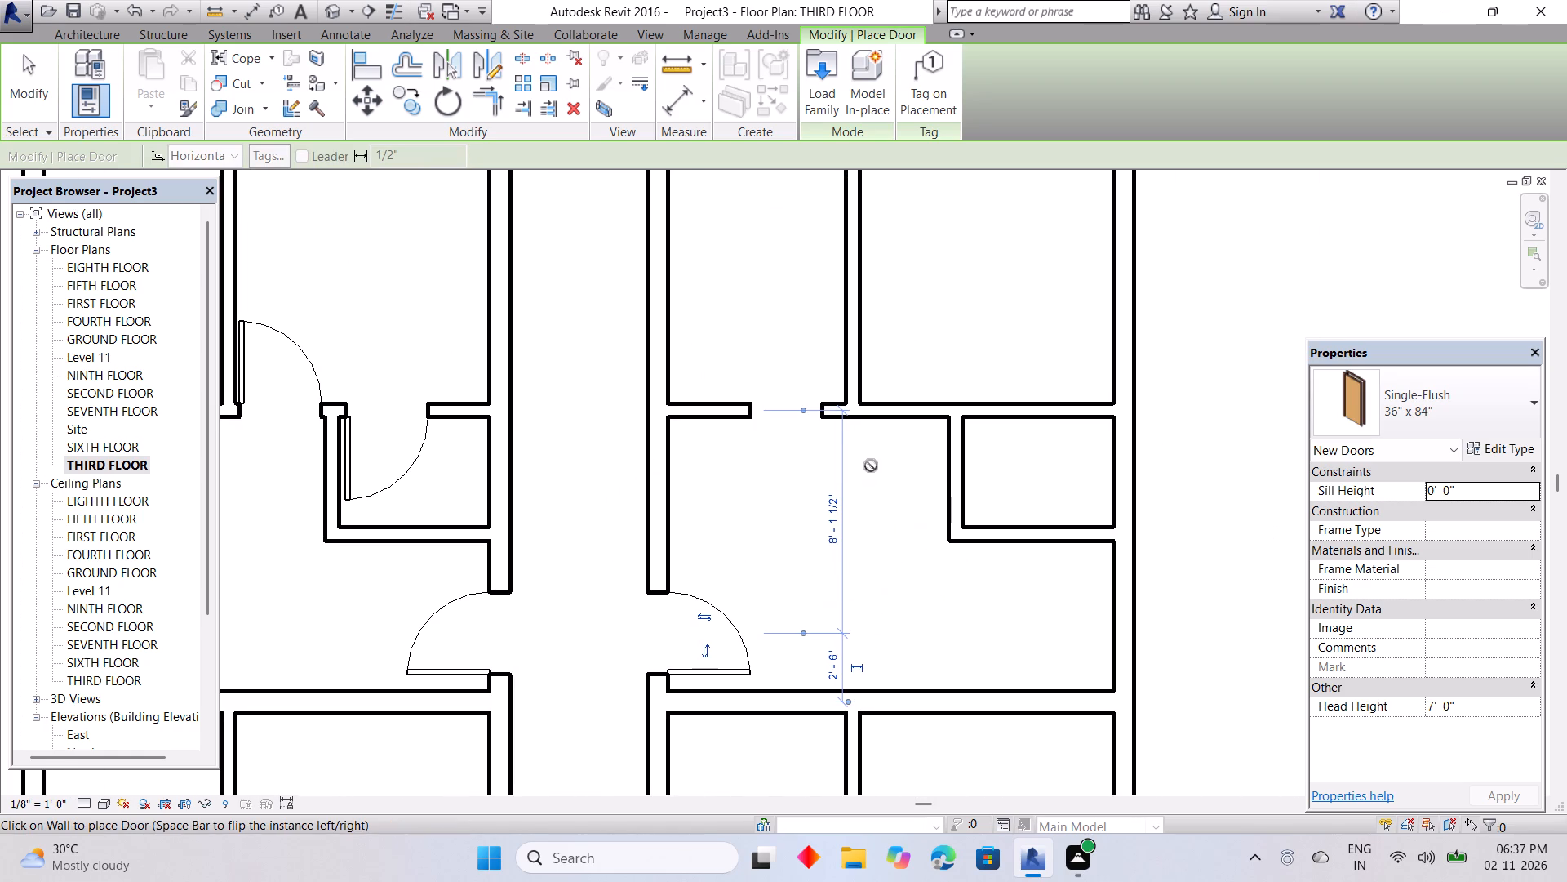
pyautogui.press('space')
pyautogui.click(901, 399)
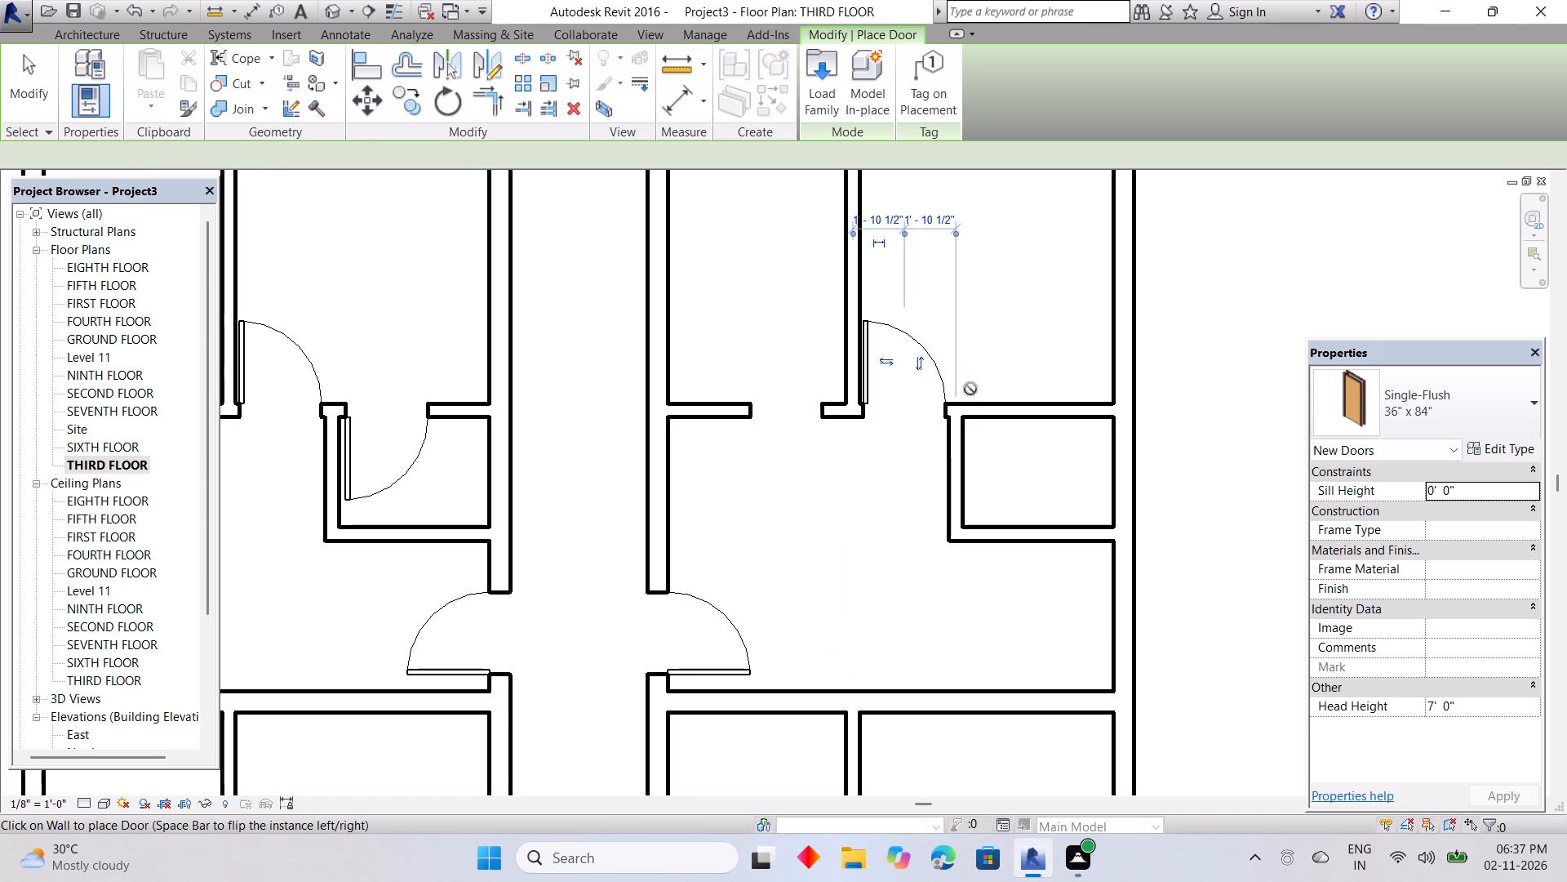
pyautogui.press('space')
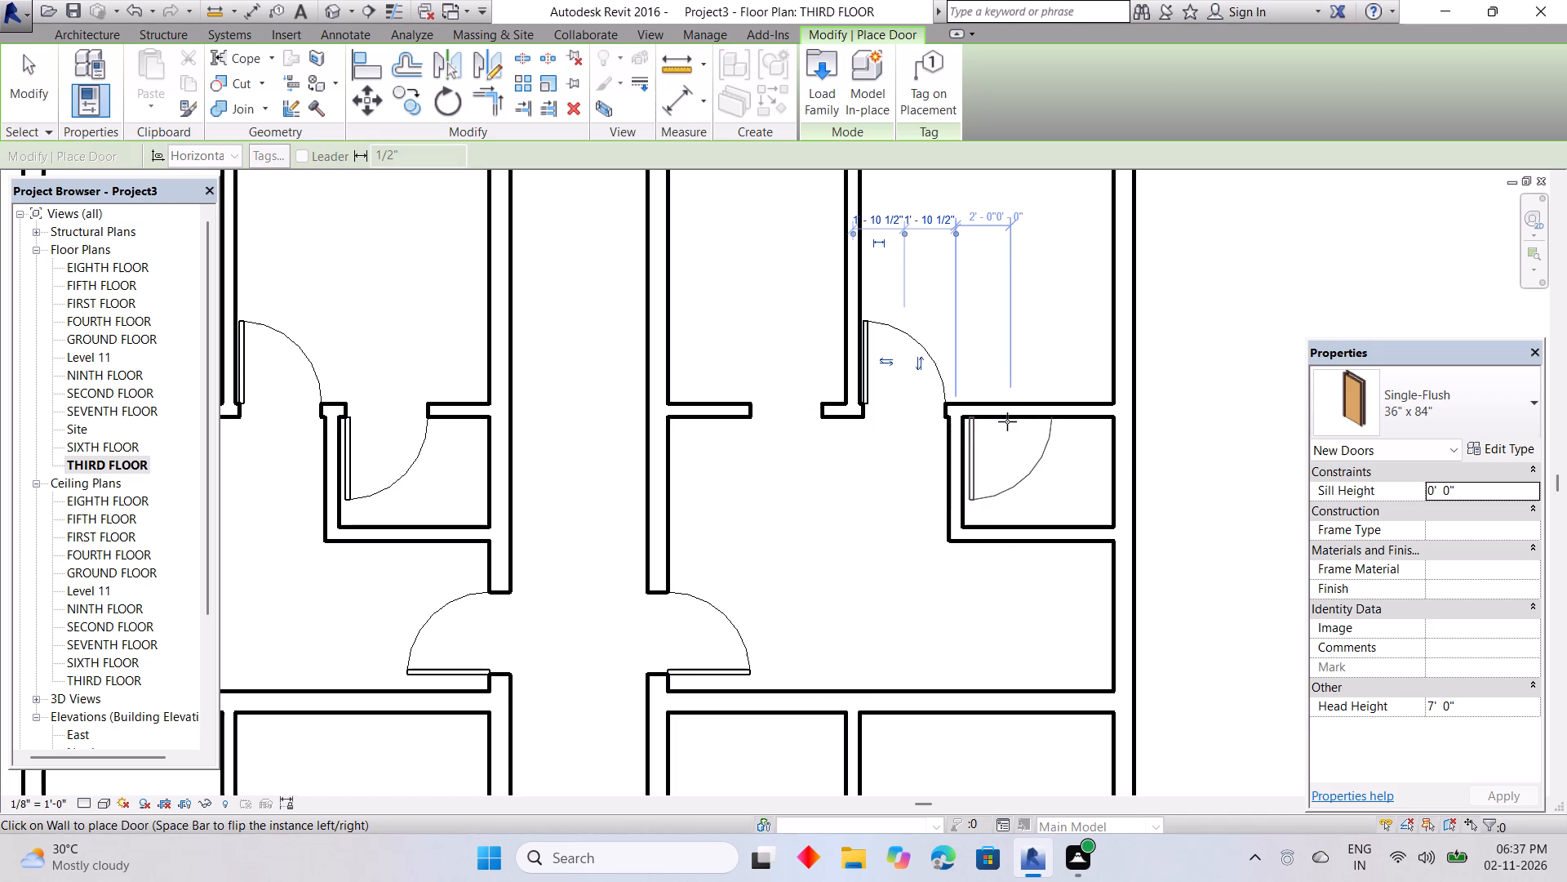
pyautogui.click(1007, 421)
# Place doors in the second left-hand unit's larger upper room, 1'-10 1/2" from the partition, and small room, 2'-0" from its side wall.
pyautogui.moveTo(988, 484); pyautogui.dragTo(973, 246, button='middle')
pyautogui.scroll(-2, 907, 487)
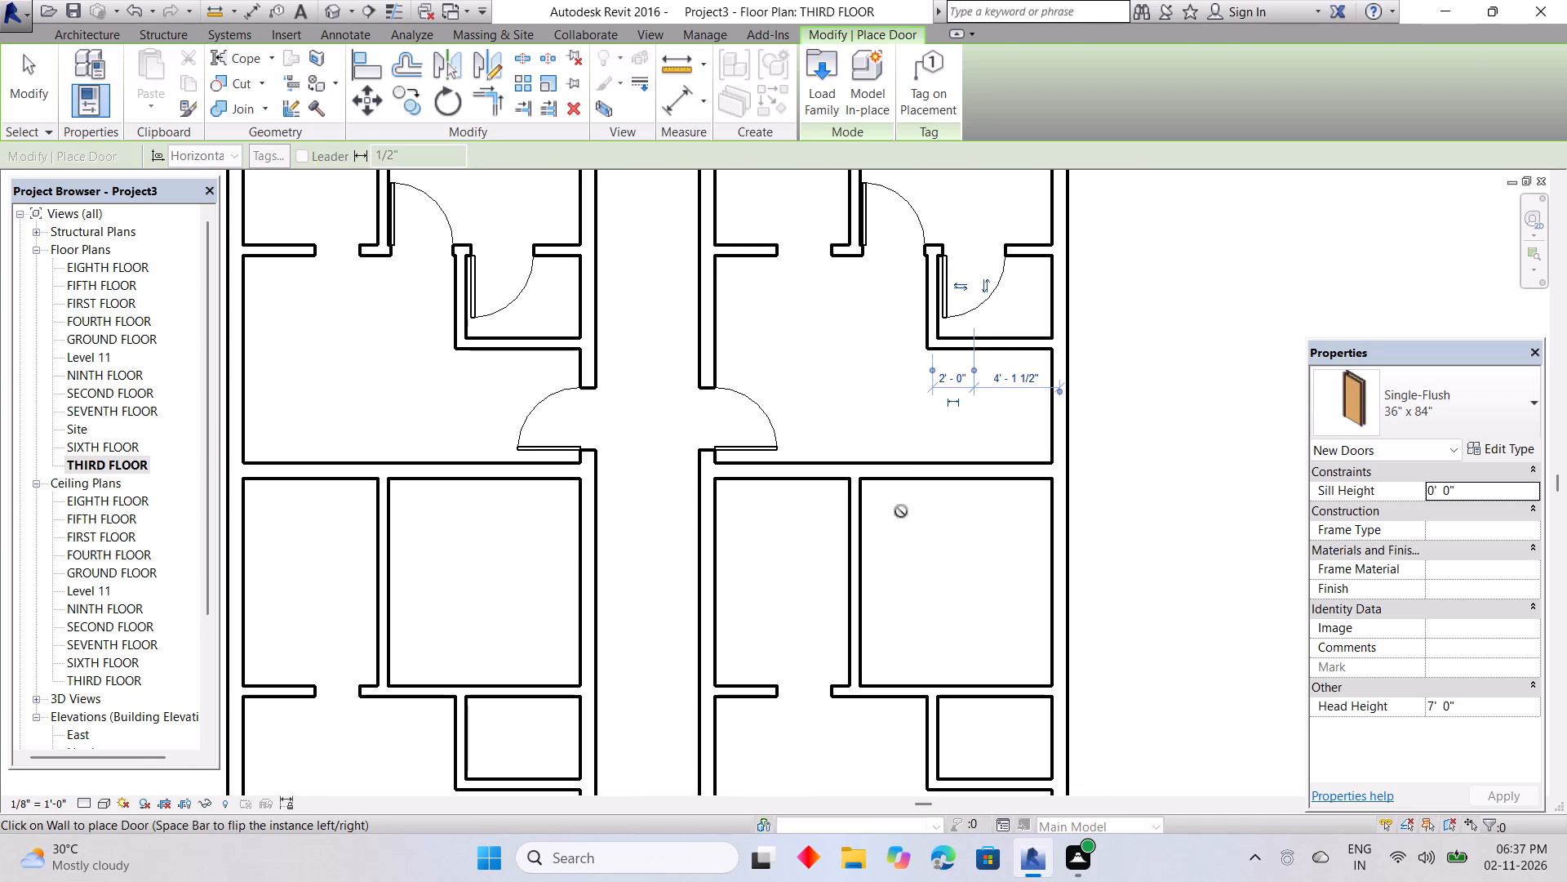
pyautogui.moveTo(874, 600); pyautogui.dragTo(903, 485, button='middle')
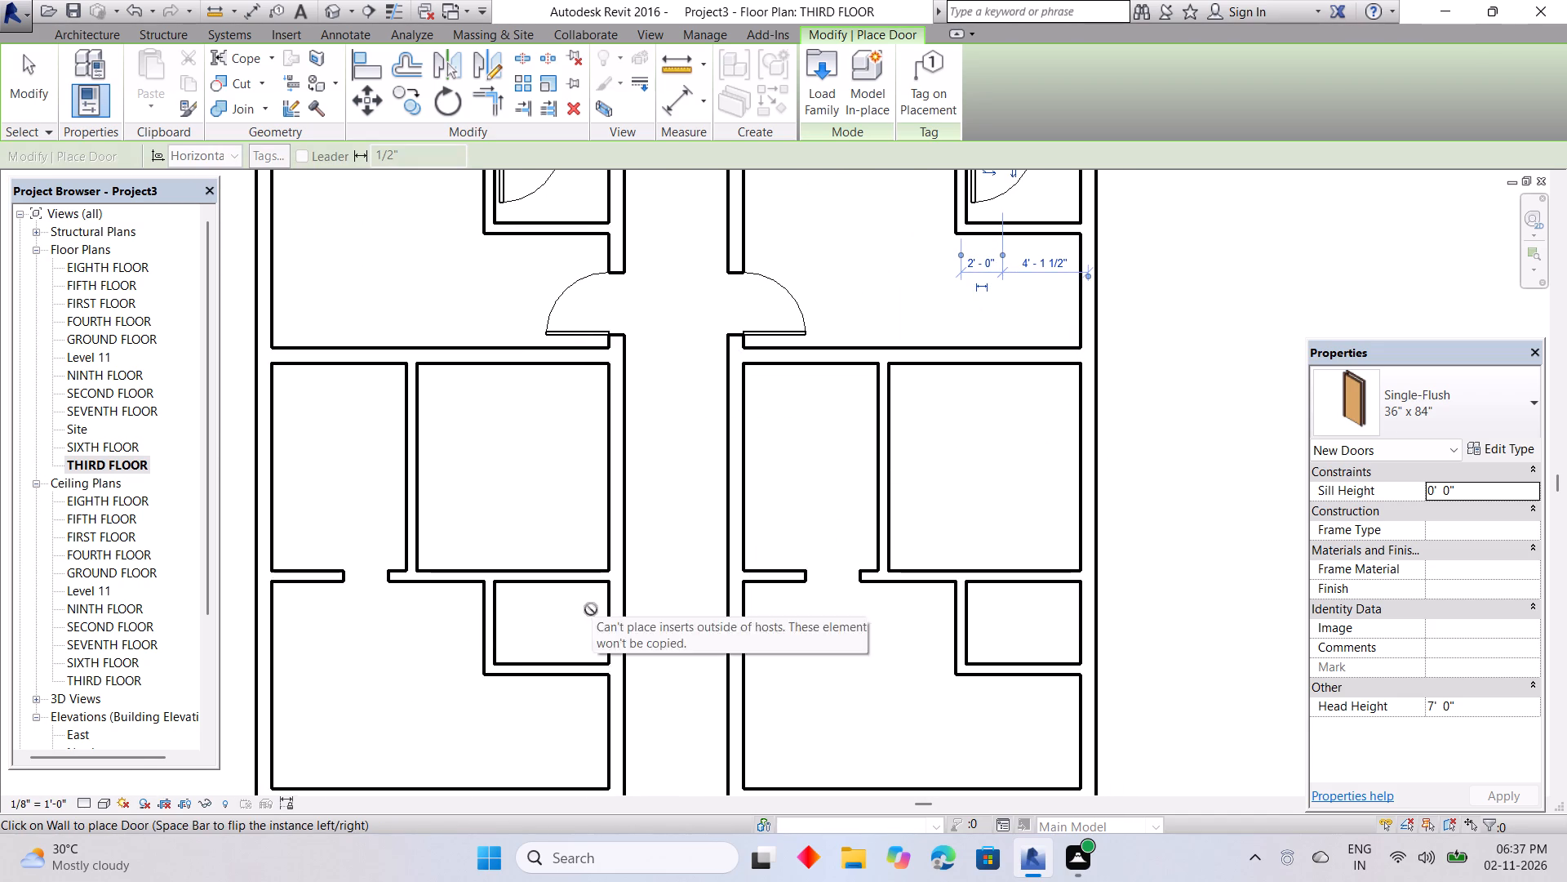
pyautogui.scroll(1, 445, 558)
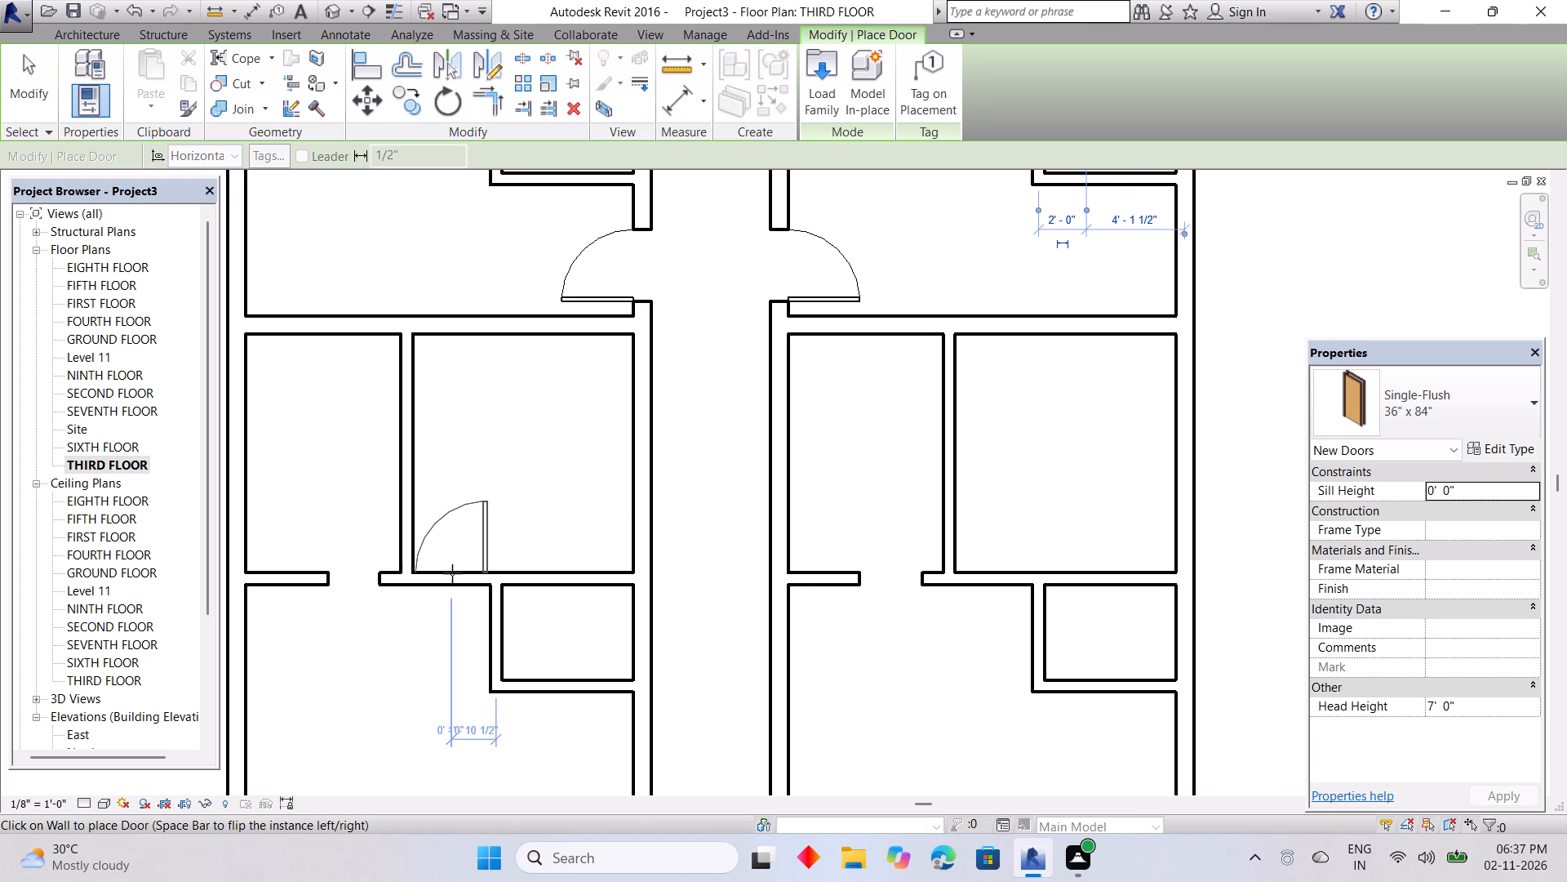
pyautogui.press('space')
pyautogui.click(452, 573)
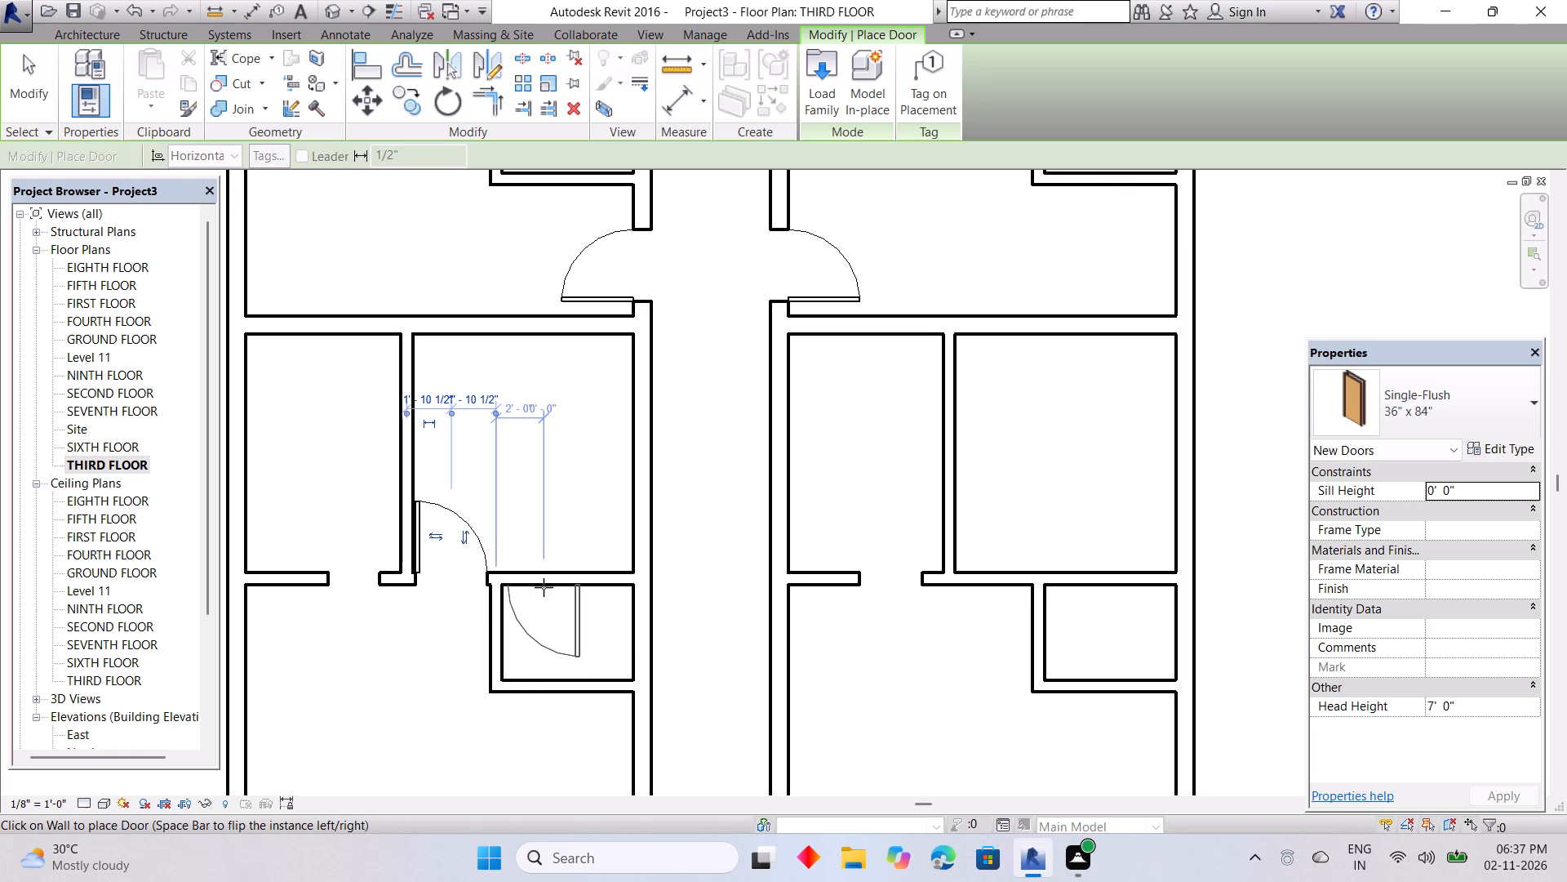
pyautogui.press('space')
pyautogui.click(544, 587)
# Place doors in the third left-hand unit's larger upper room, 1'-10 1/2" from the partition, and small room, 2'-0" from its side wall.
pyautogui.moveTo(743, 525); pyautogui.dragTo(755, 271, button='middle')
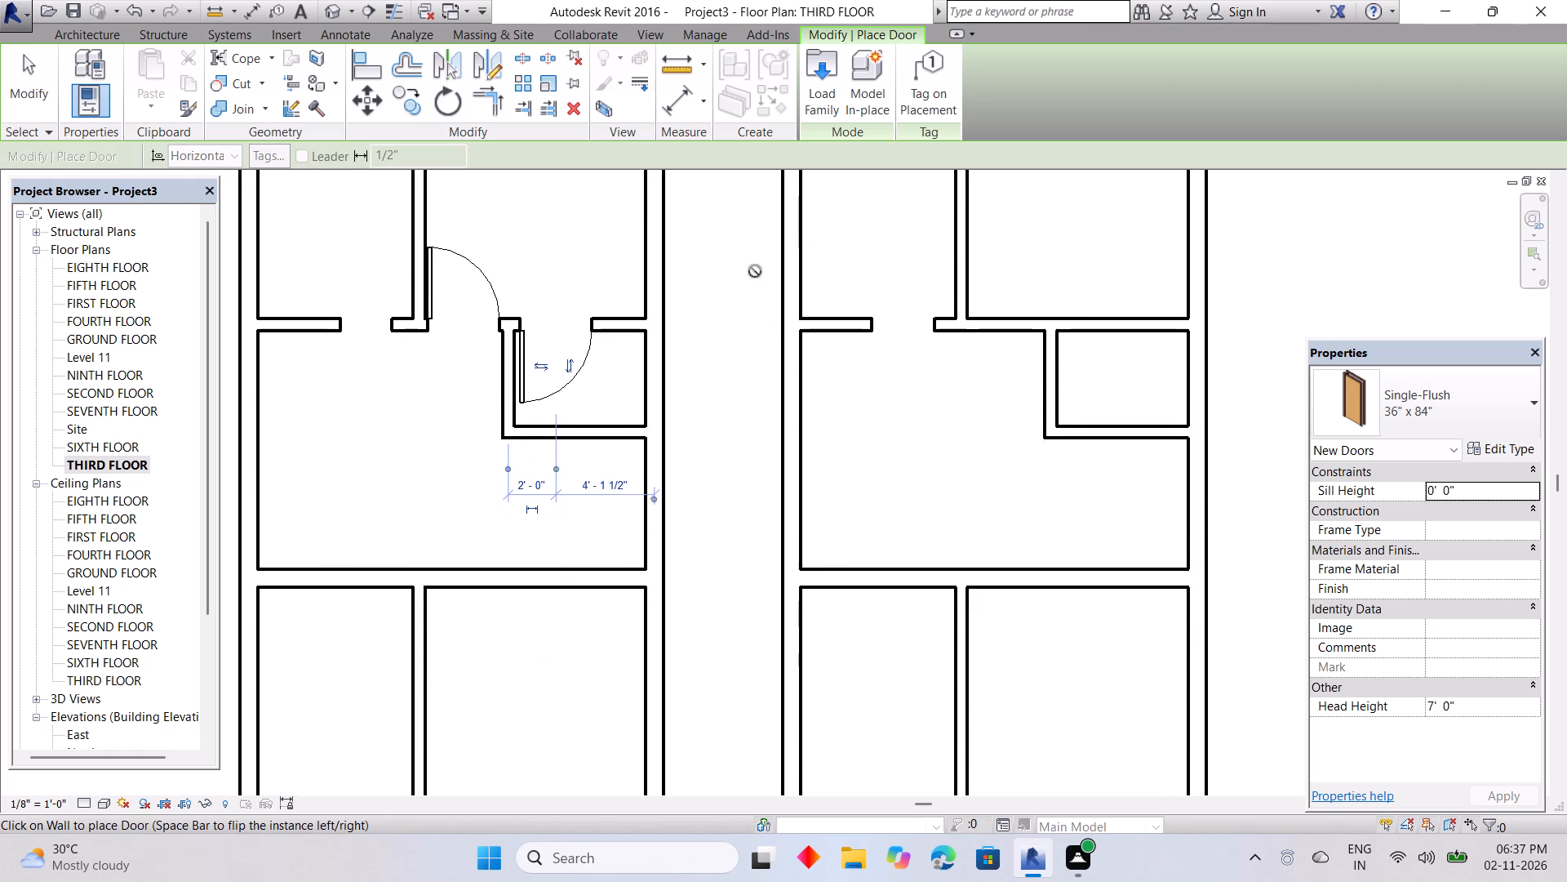
pyautogui.moveTo(699, 521); pyautogui.dragTo(766, 378, button='middle')
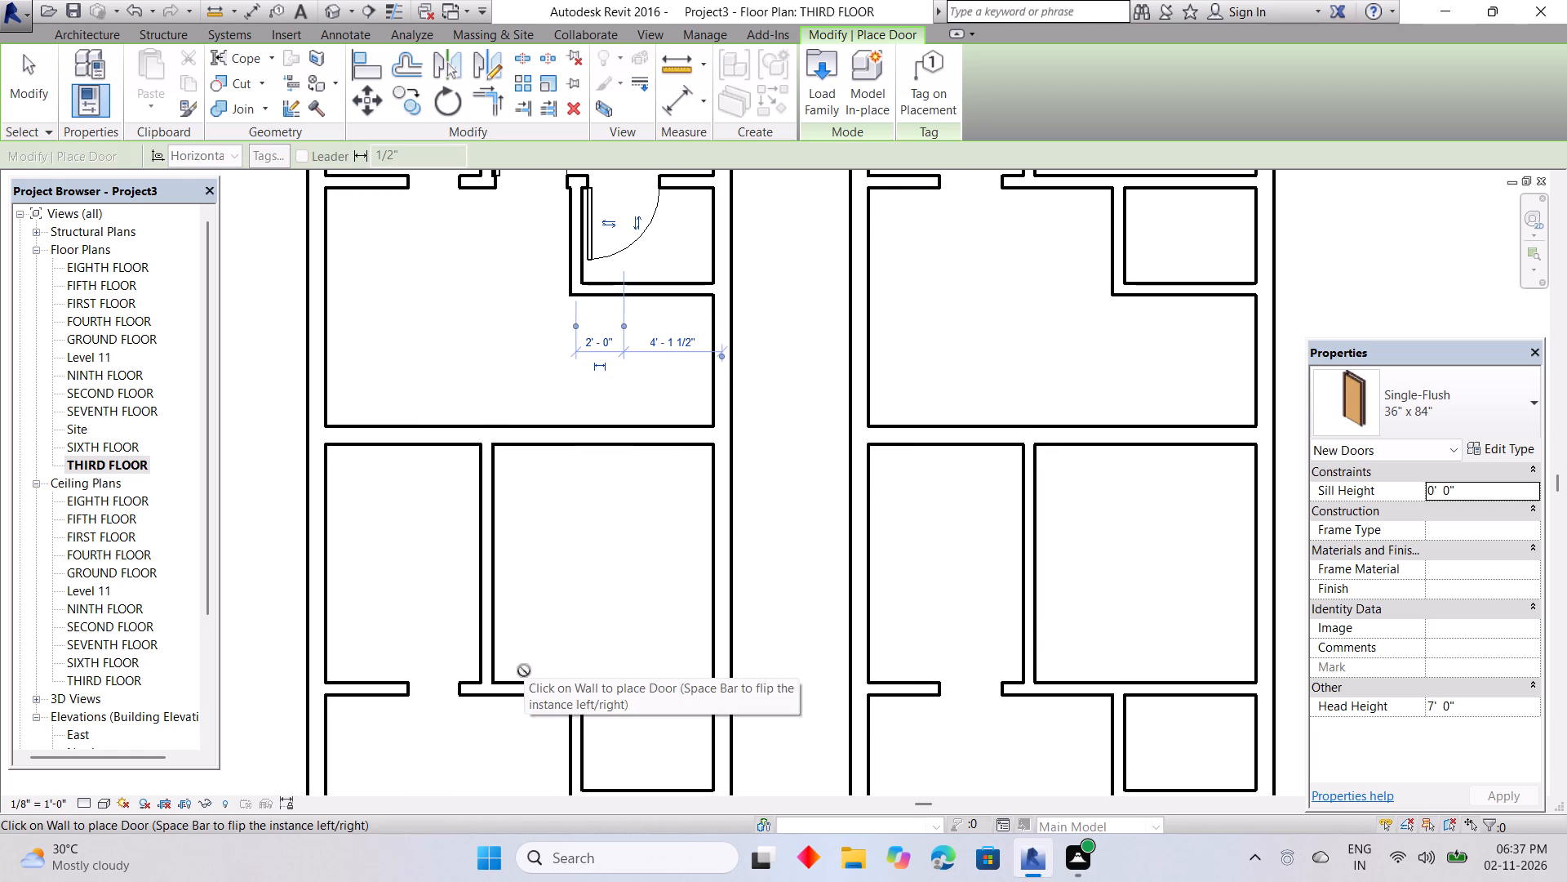
pyautogui.press('space')
pyautogui.click(526, 679)
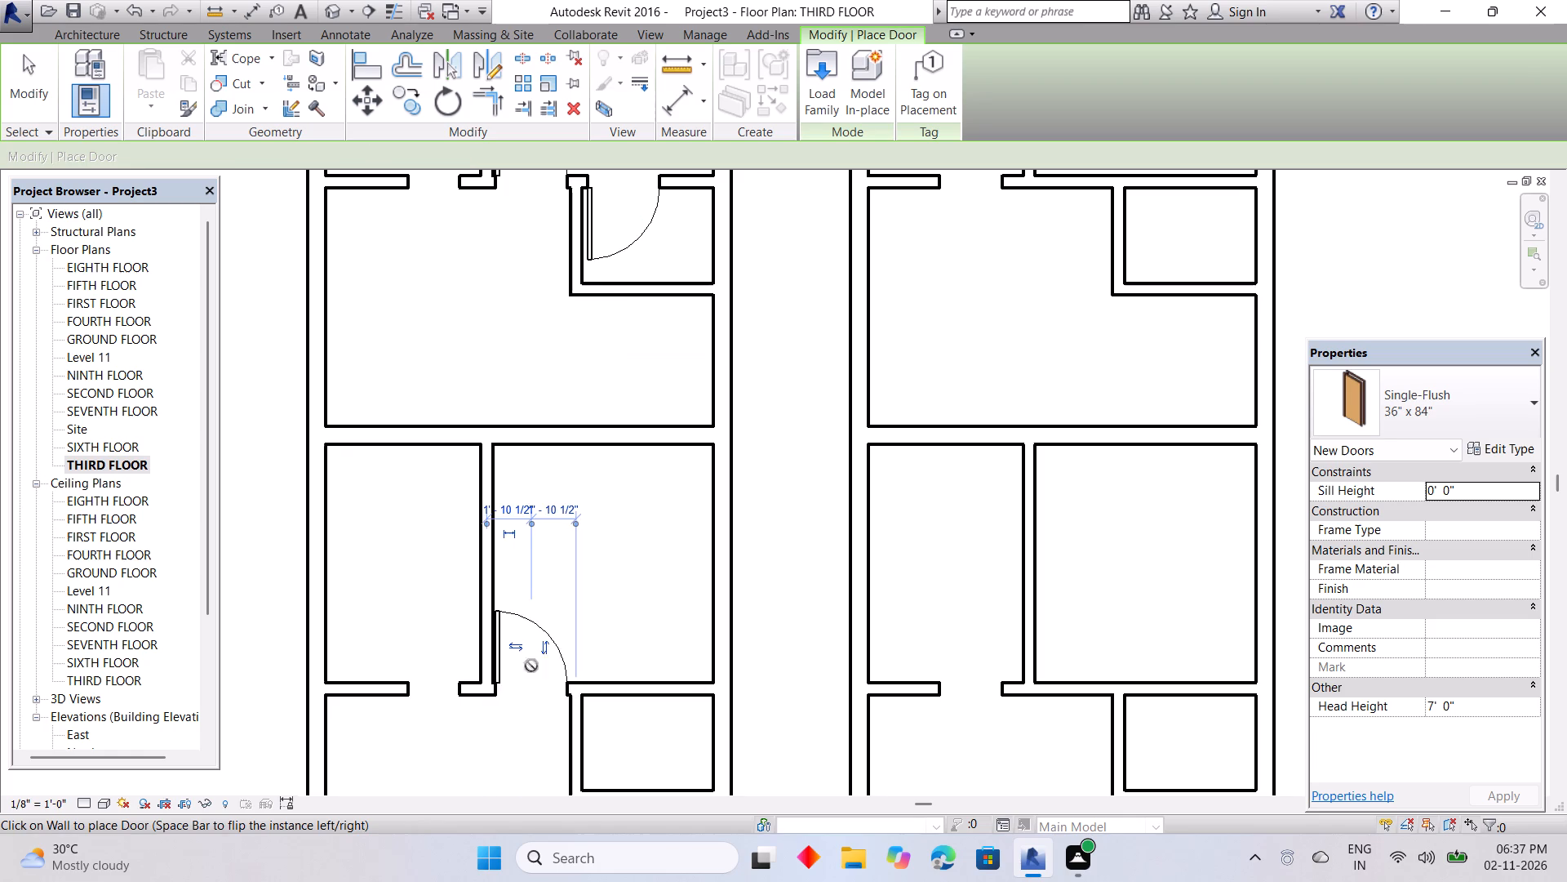
pyautogui.moveTo(605, 634); pyautogui.dragTo(631, 473, button='middle')
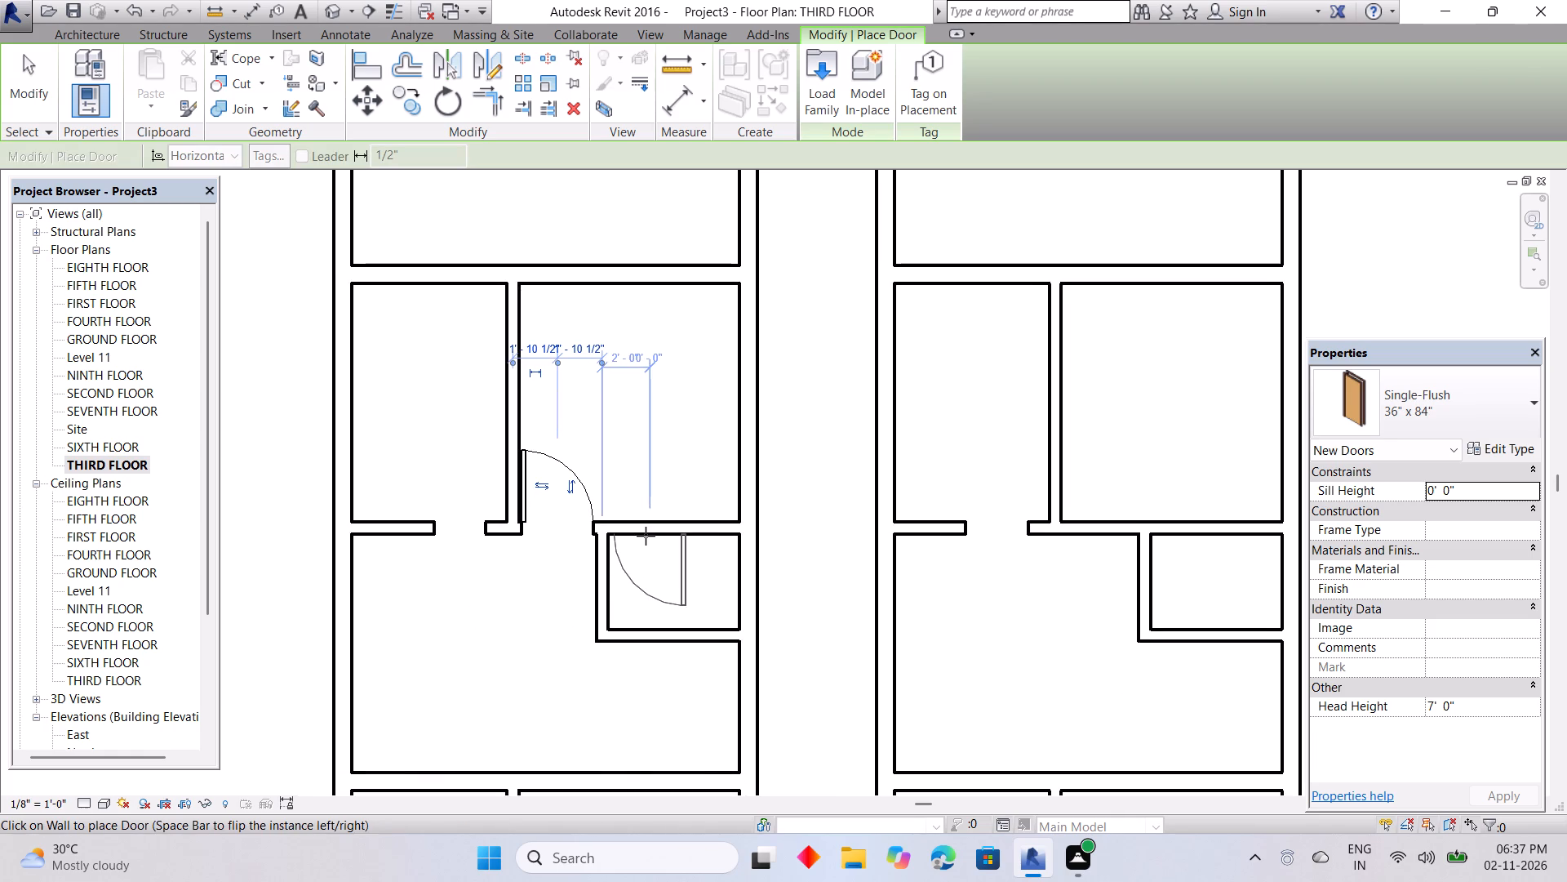
pyautogui.press('space')
pyautogui.click(646, 536)
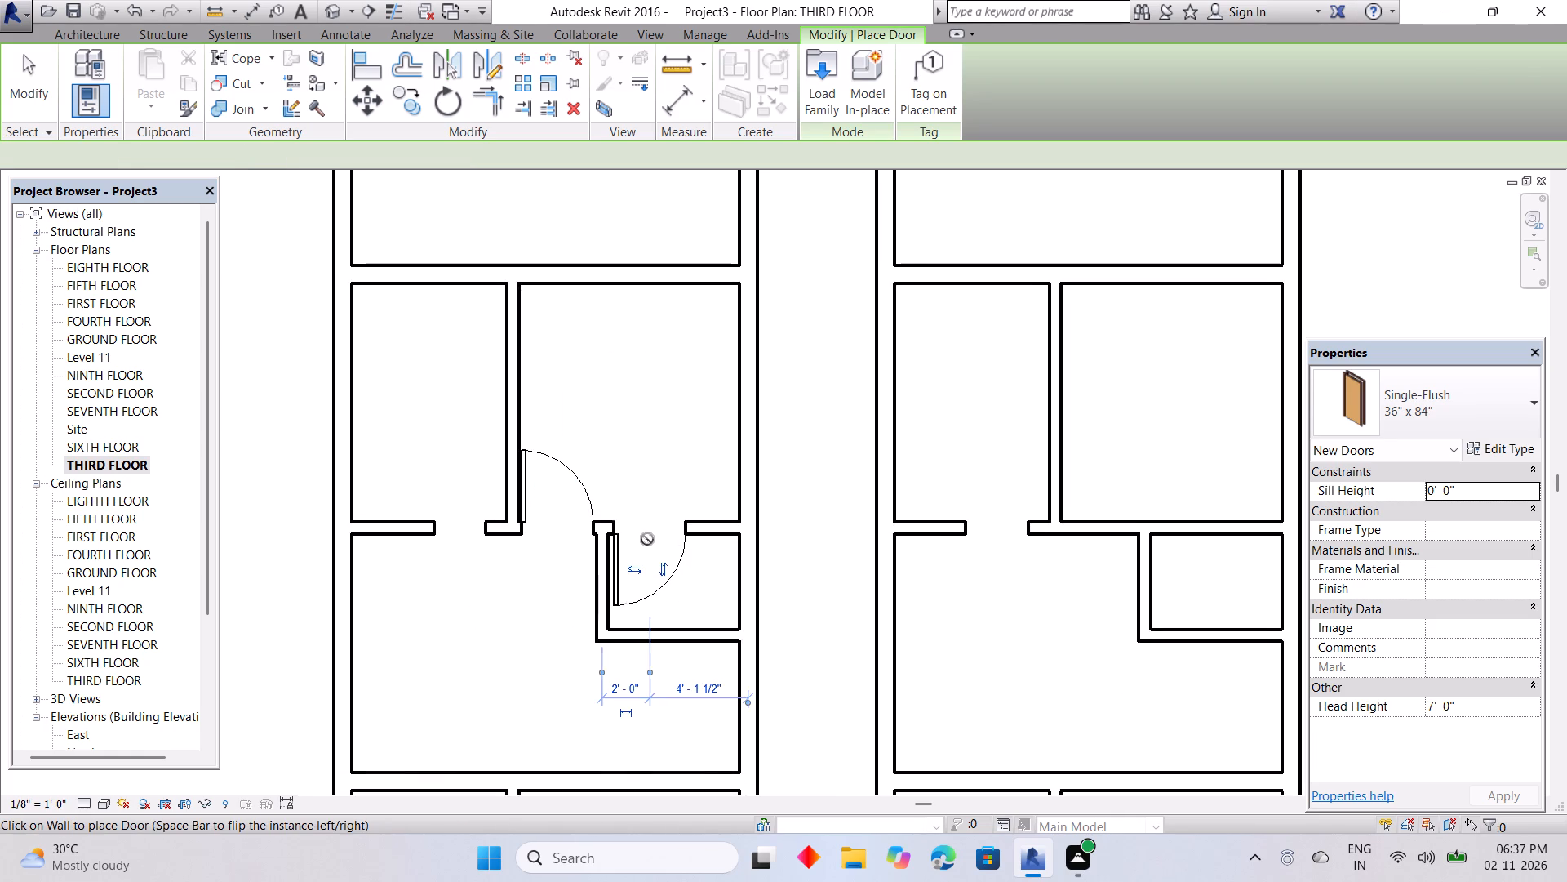
# Place doors in the lowest left-hand unit's larger upper room, 1'-10 1/2" from the partition, and small room, 2'-0" from its side wall.
pyautogui.scroll(-4, 647, 541)
pyautogui.moveTo(566, 623); pyautogui.dragTo(584, 555, button='middle')
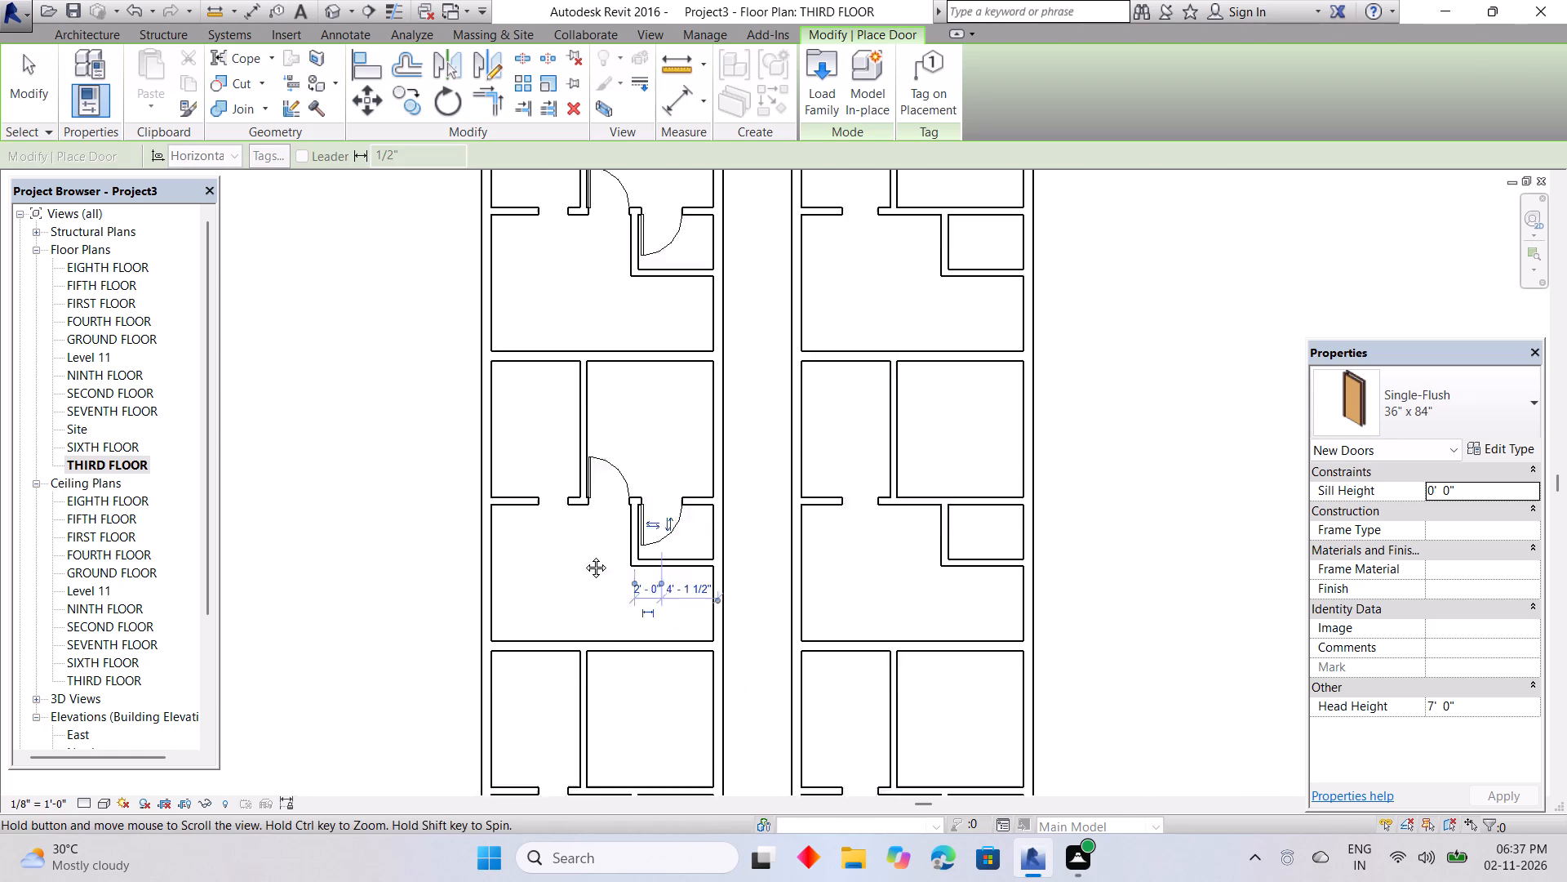
pyautogui.moveTo(584, 555); pyautogui.dragTo(589, 460, button='middle')
pyautogui.scroll(7, 621, 648)
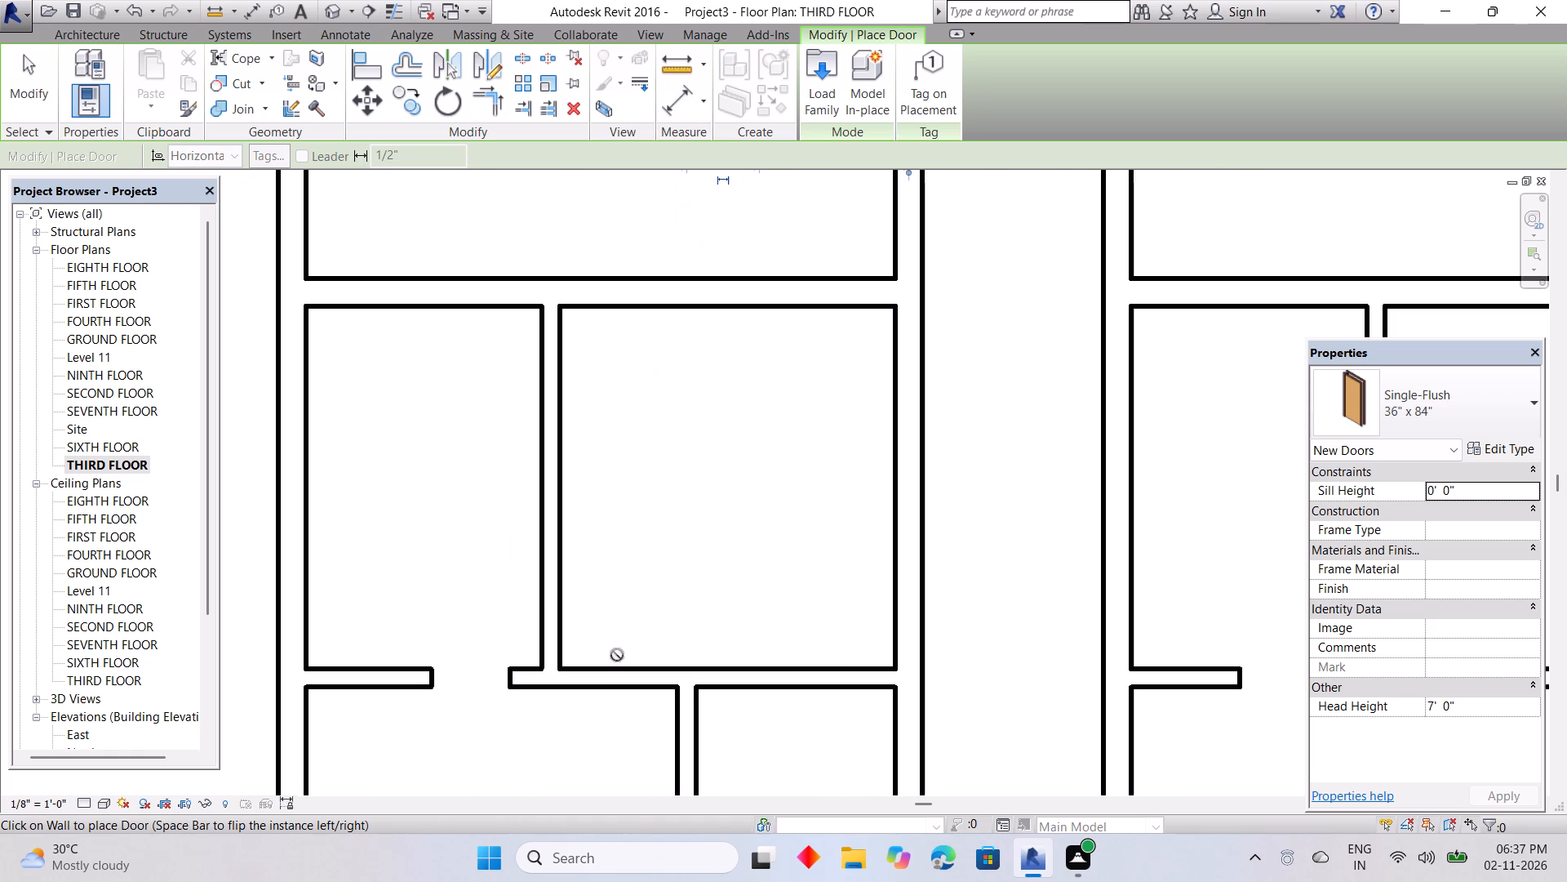
pyautogui.press('space')
pyautogui.click(615, 666)
pyautogui.moveTo(744, 679); pyautogui.dragTo(738, 573, button='middle')
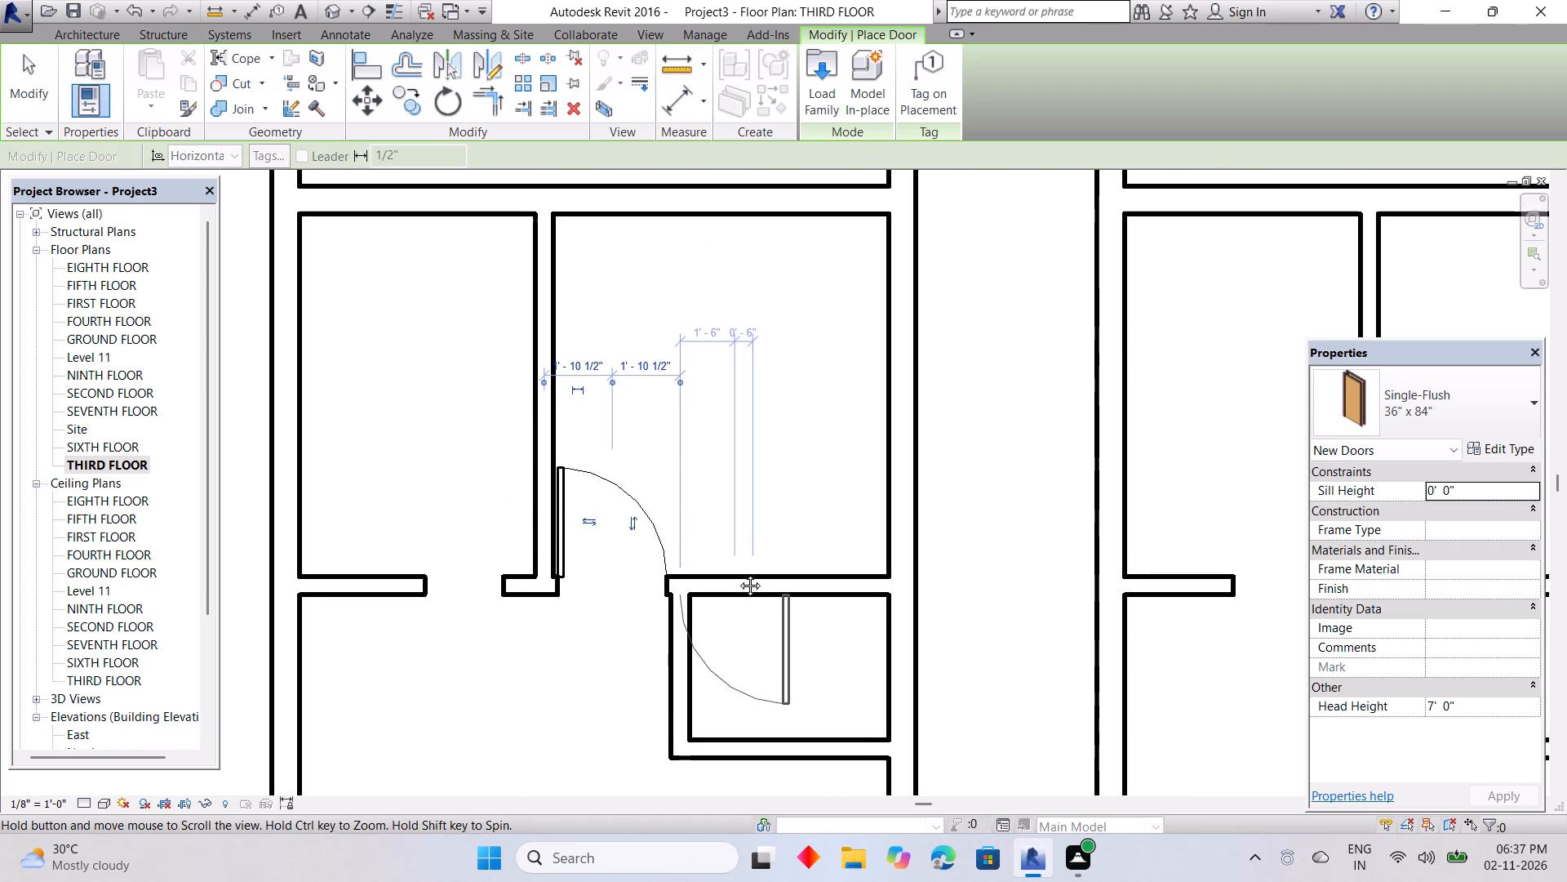
pyautogui.moveTo(738, 573); pyautogui.dragTo(737, 556, button='middle')
pyautogui.press('space')
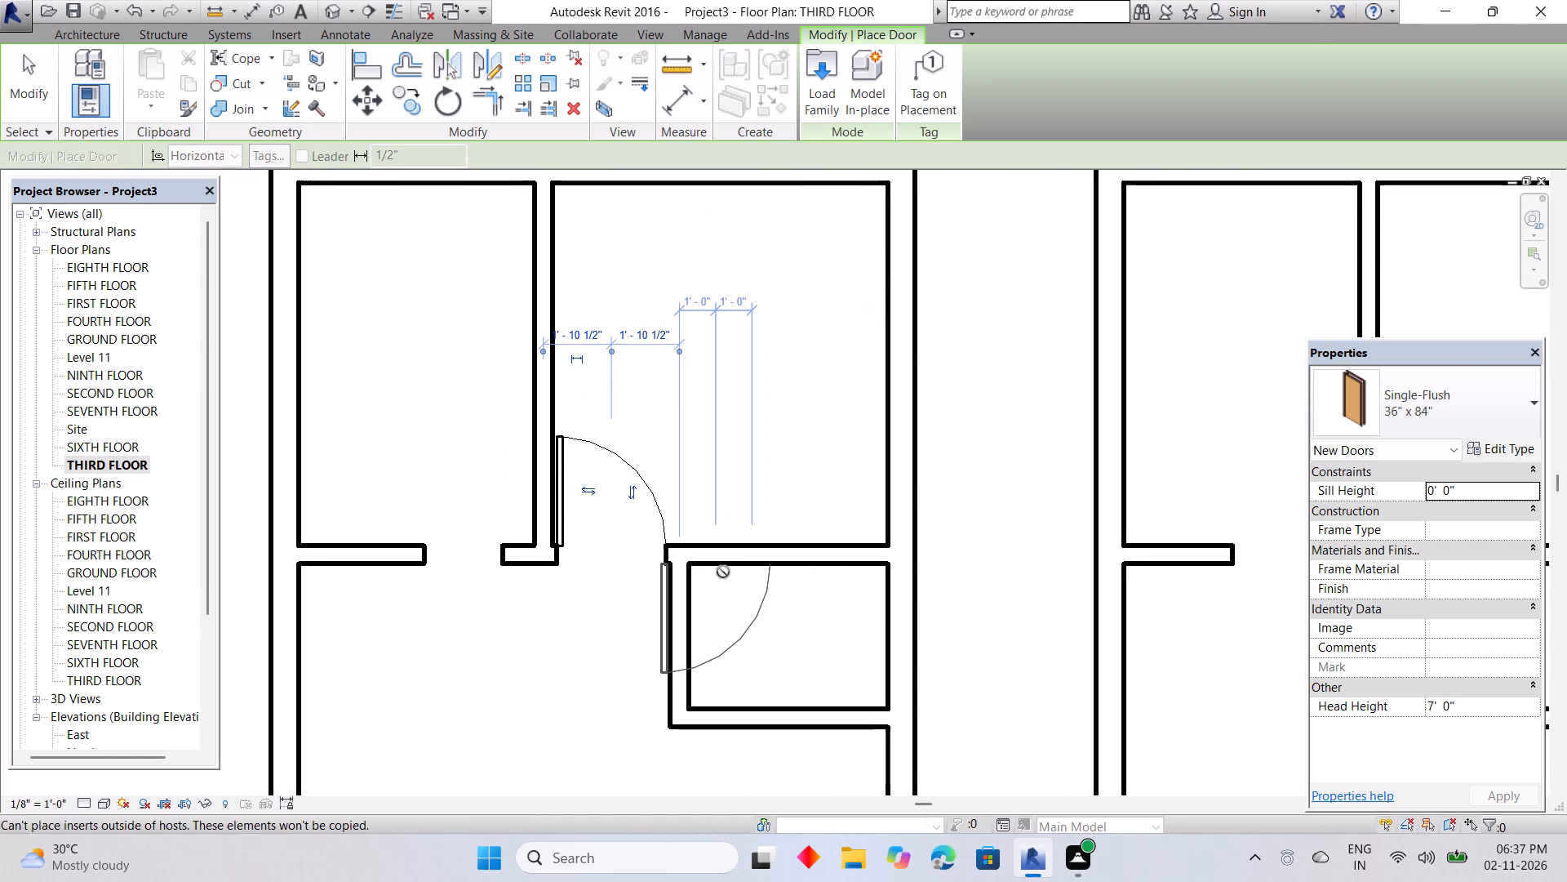
pyautogui.click(752, 565)
# Place entrance doors in the corridor walls of the second left-hand and right-hand units, both centred 2'-6" above the bottom wall and swinging inward.
pyautogui.scroll(-4, 766, 626)
pyautogui.moveTo(760, 619); pyautogui.dragTo(735, 239, button='middle')
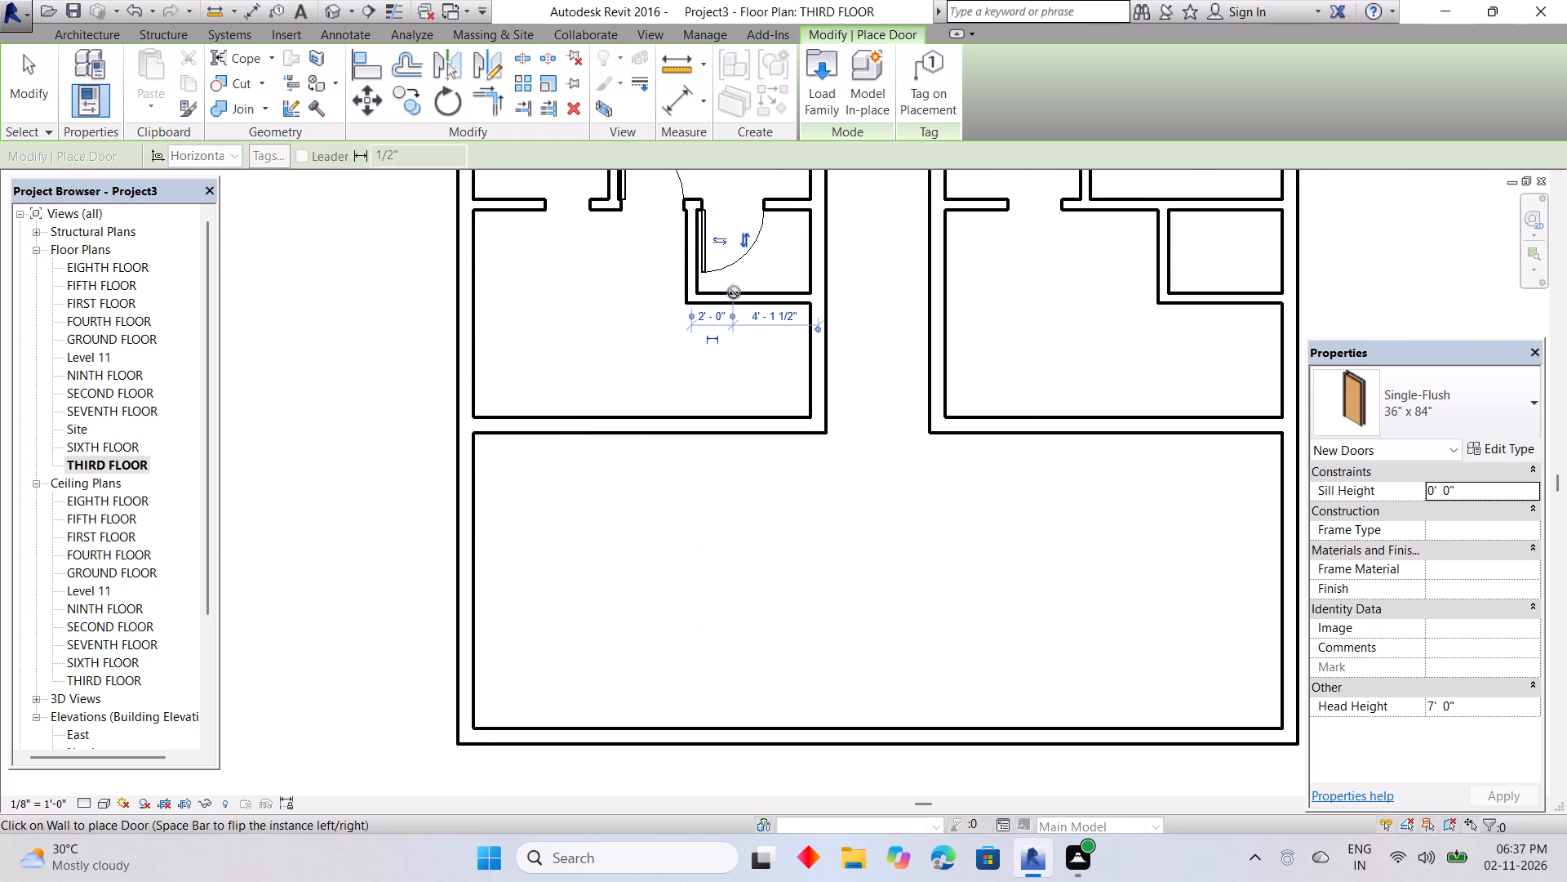
pyautogui.press('space')
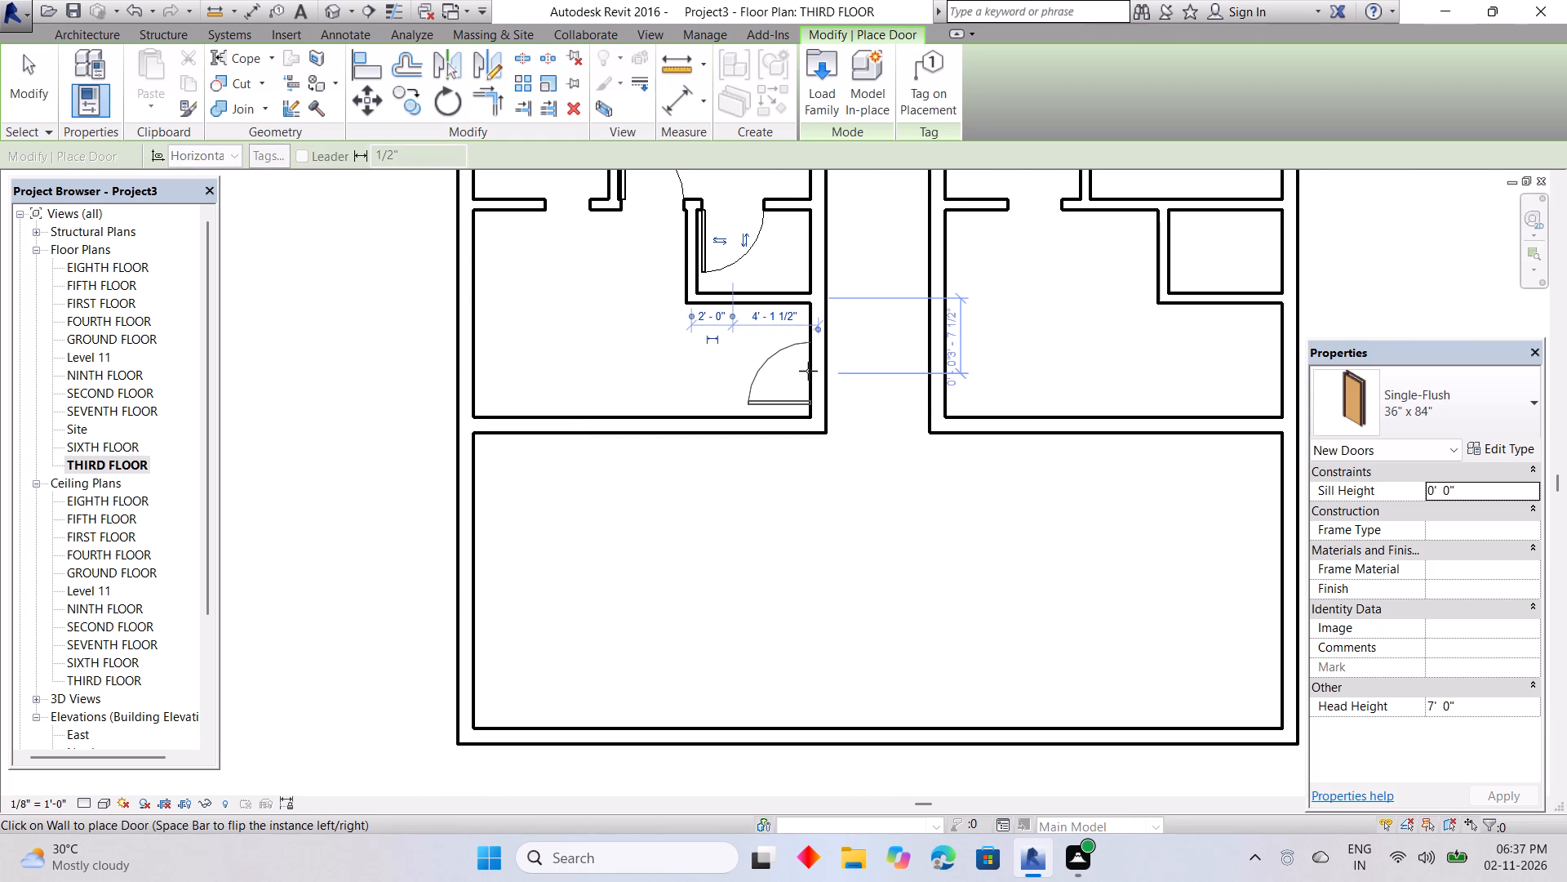
pyautogui.moveTo(809, 370); pyautogui.dragTo(778, 735, button='middle')
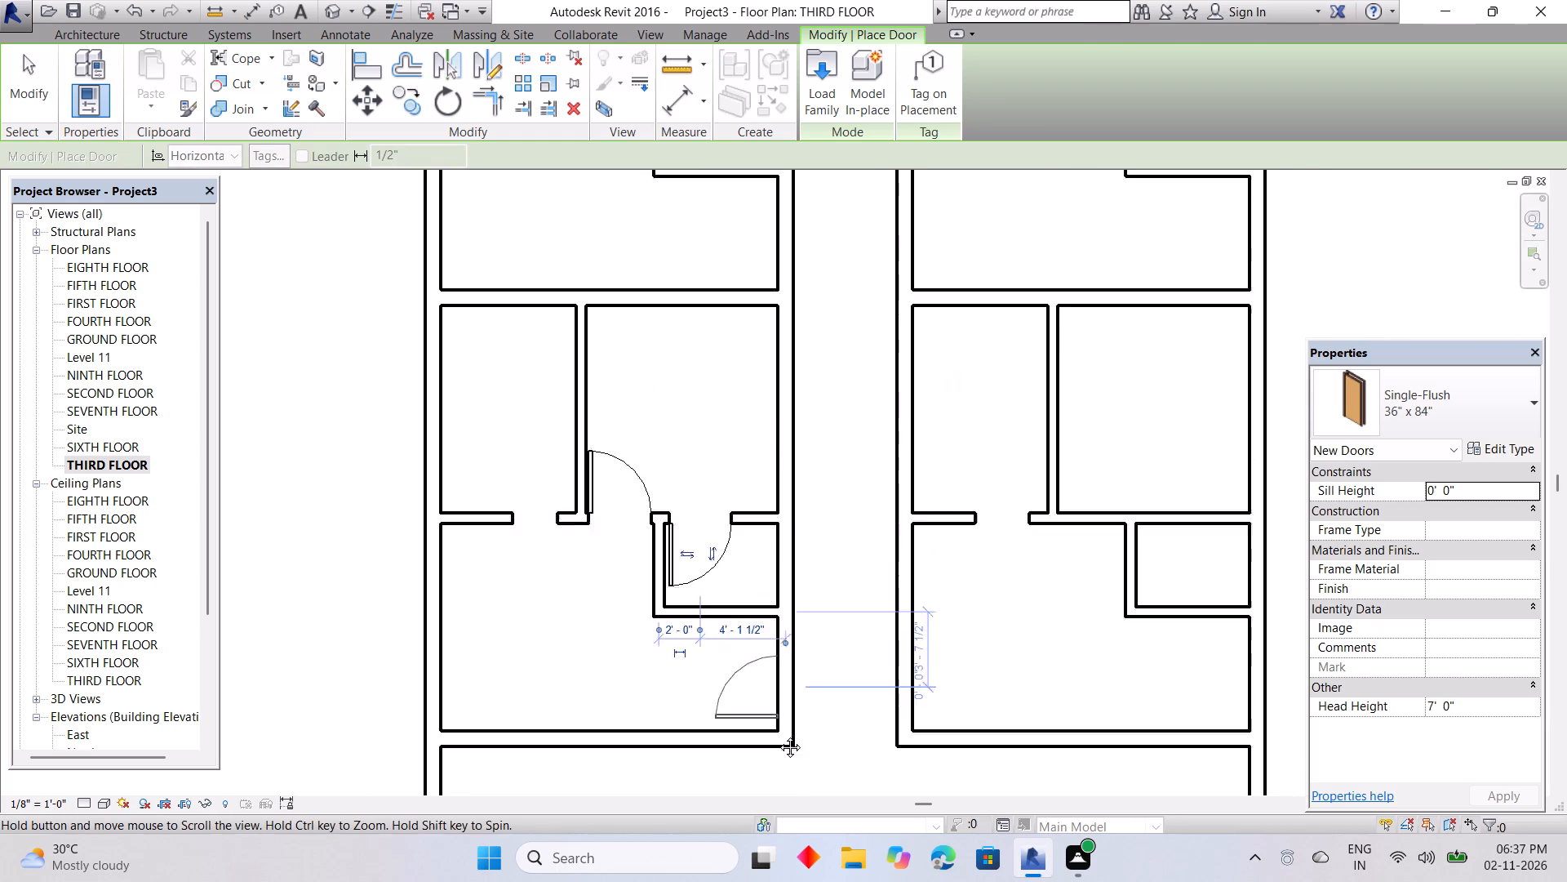
pyautogui.moveTo(778, 735); pyautogui.dragTo(777, 748, button='middle')
pyautogui.moveTo(821, 350); pyautogui.dragTo(848, 809, button='middle')
pyautogui.moveTo(860, 342); pyautogui.dragTo(855, 683, button='middle')
pyautogui.moveTo(825, 401); pyautogui.dragTo(823, 575, button='middle')
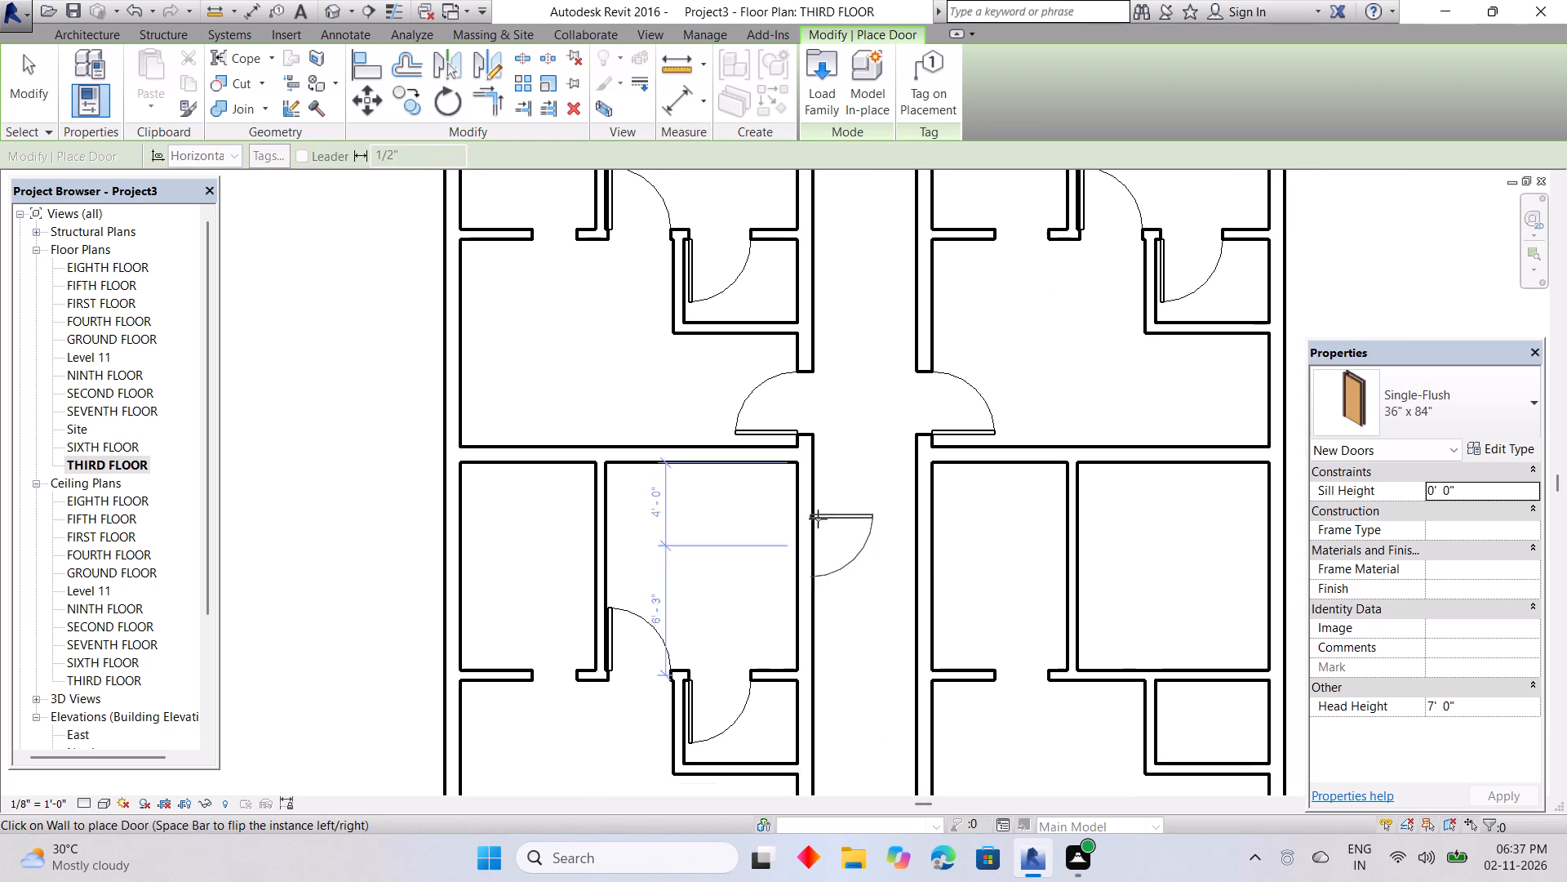
pyautogui.moveTo(817, 600); pyautogui.dragTo(822, 385, button='middle')
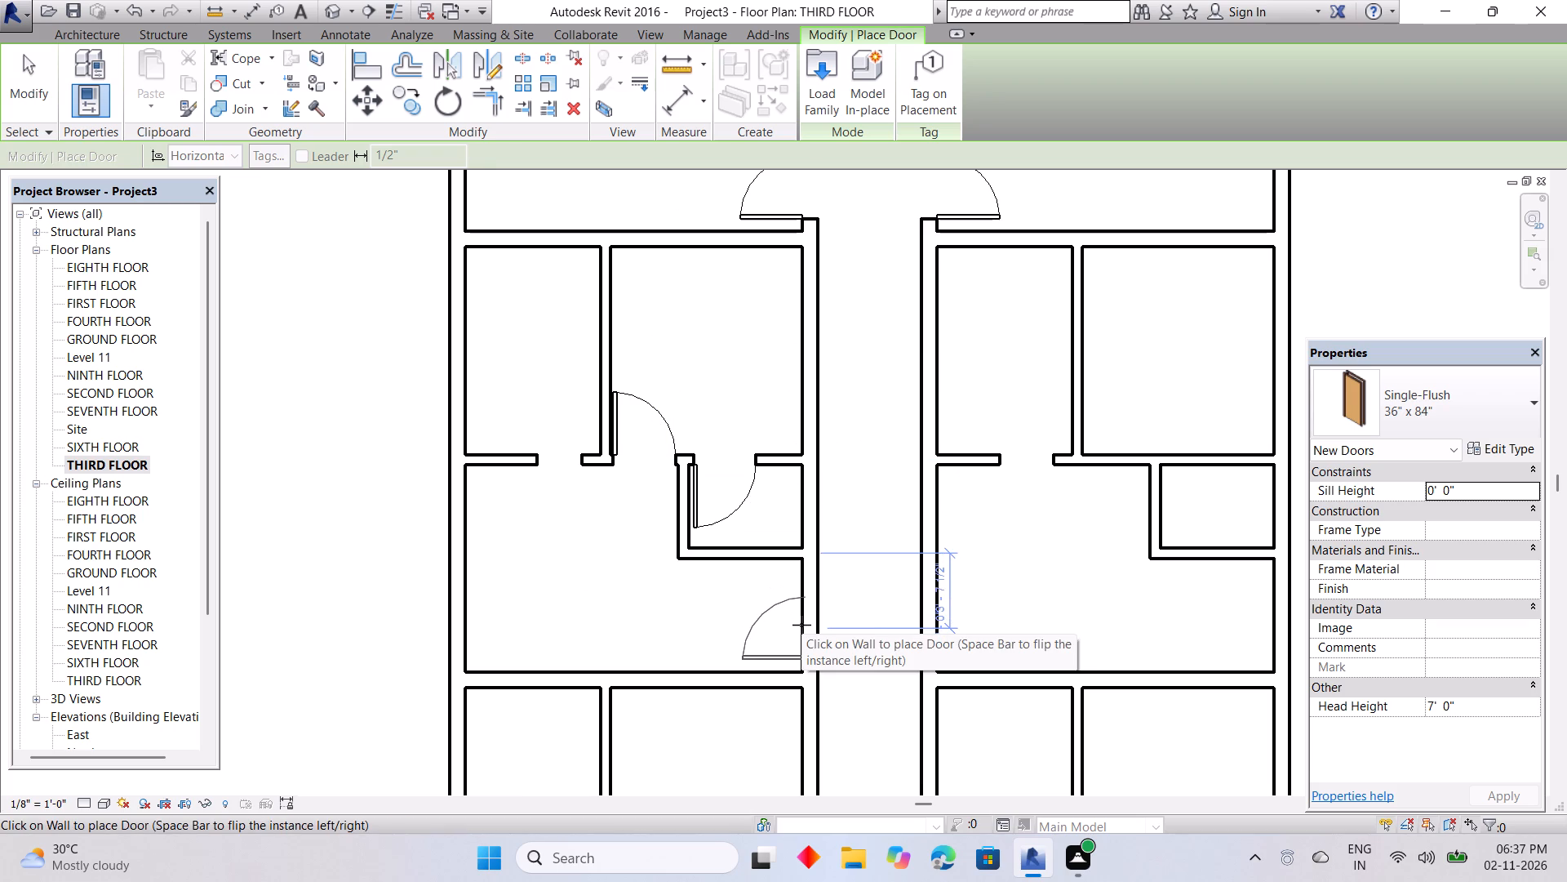
pyautogui.click(801, 625)
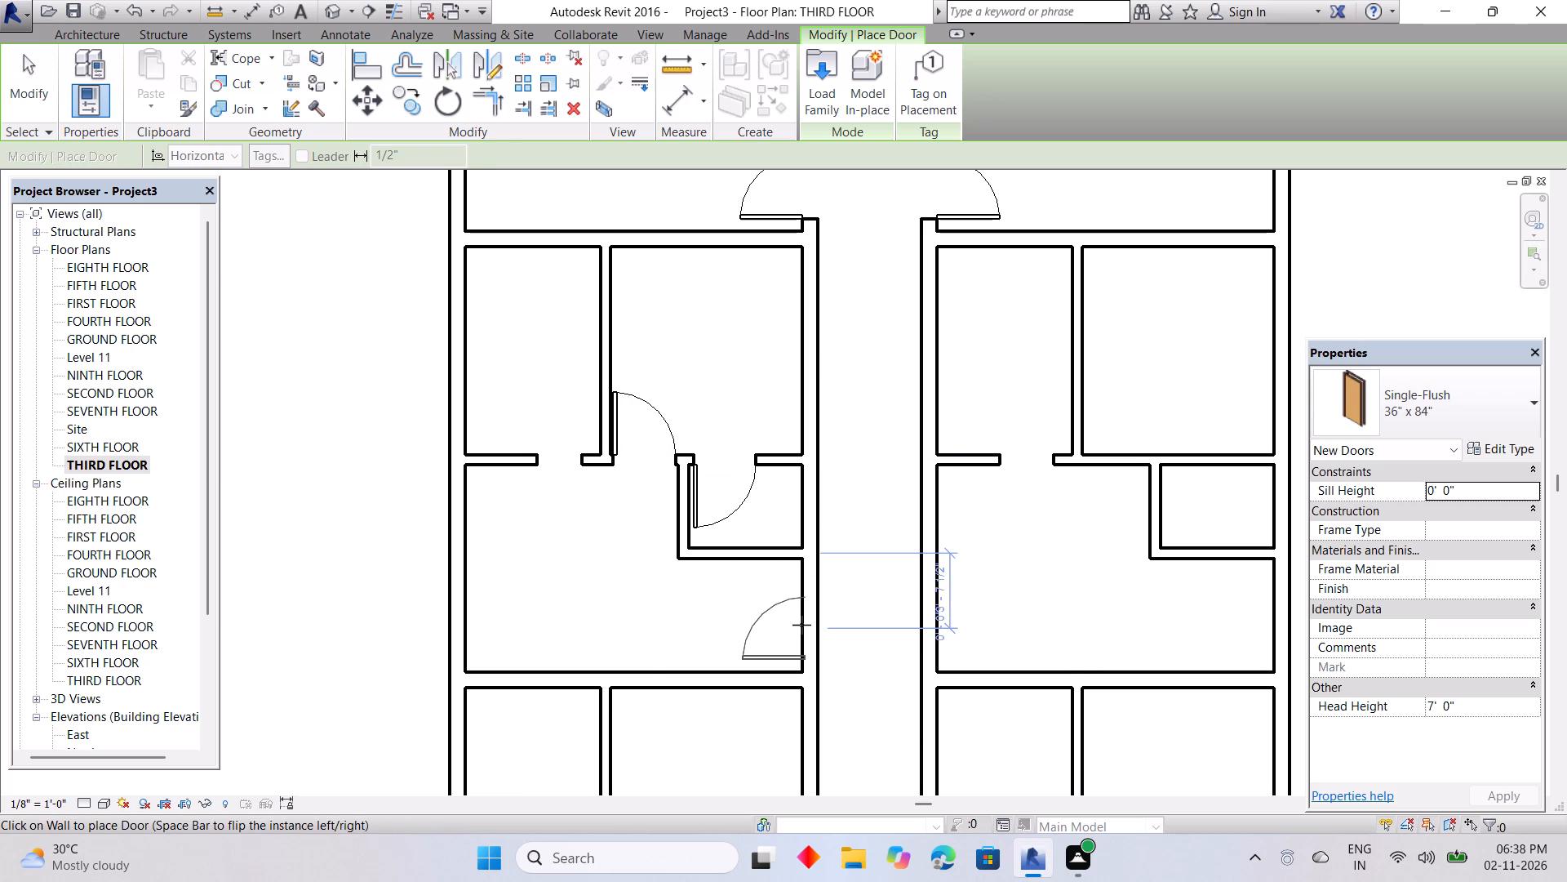
pyautogui.press('space')
pyautogui.click(934, 626)
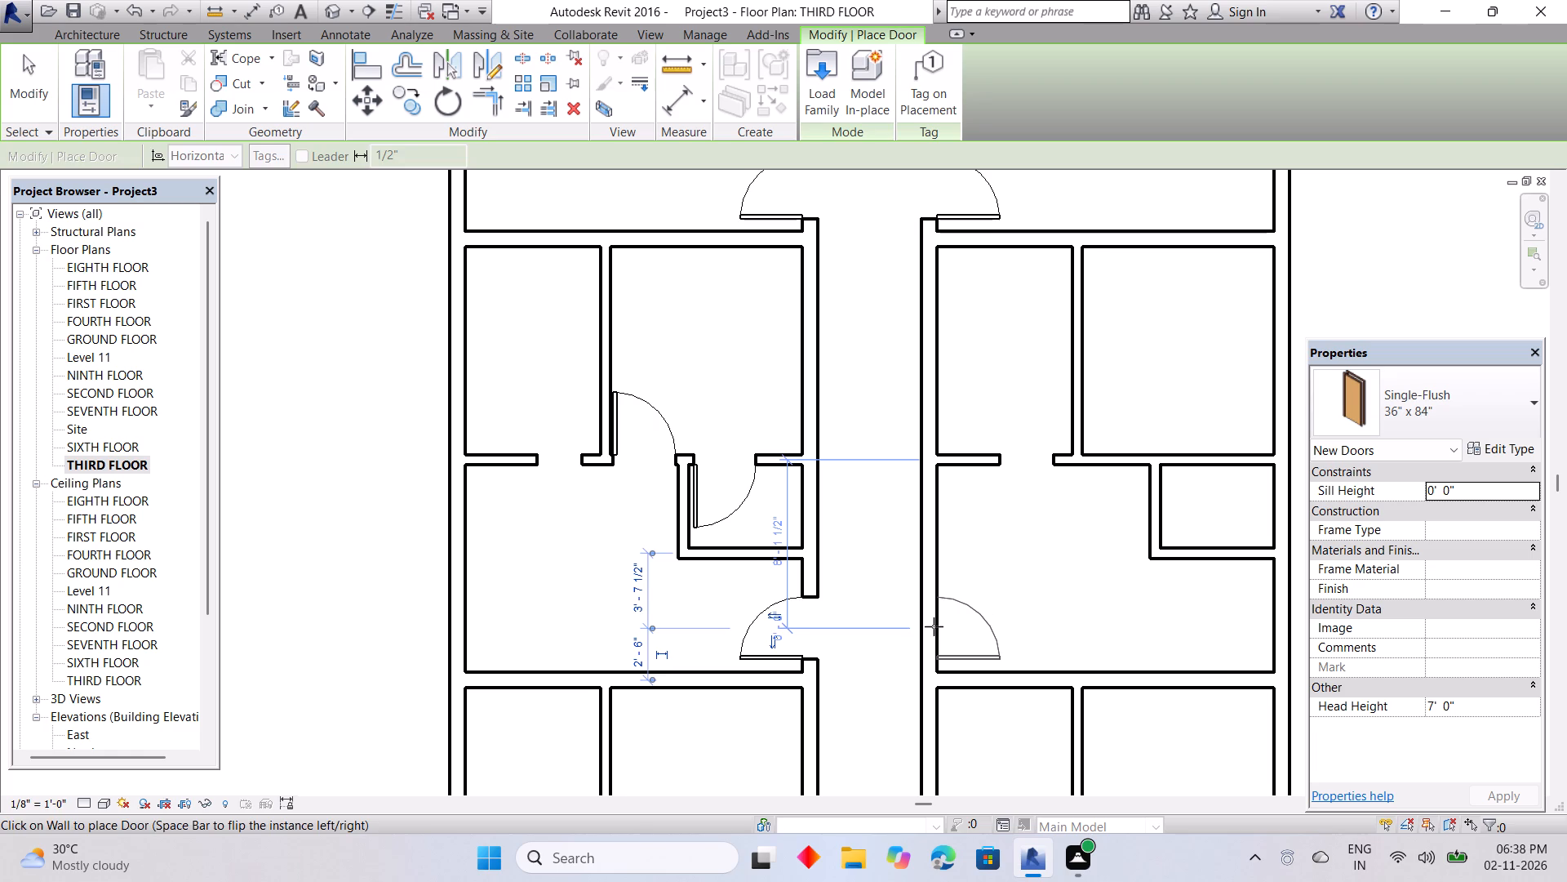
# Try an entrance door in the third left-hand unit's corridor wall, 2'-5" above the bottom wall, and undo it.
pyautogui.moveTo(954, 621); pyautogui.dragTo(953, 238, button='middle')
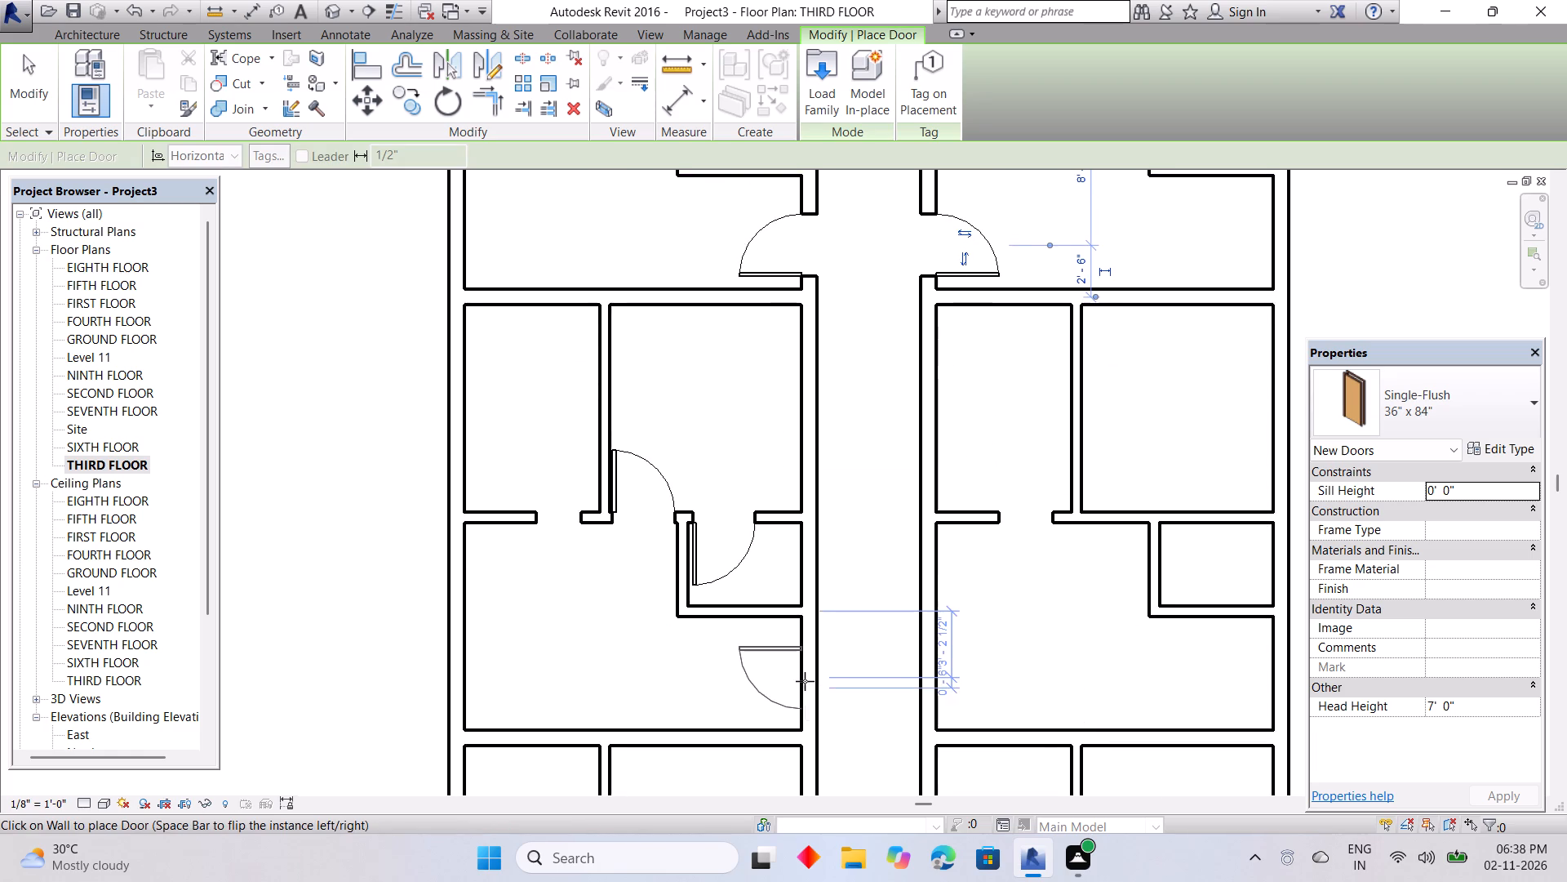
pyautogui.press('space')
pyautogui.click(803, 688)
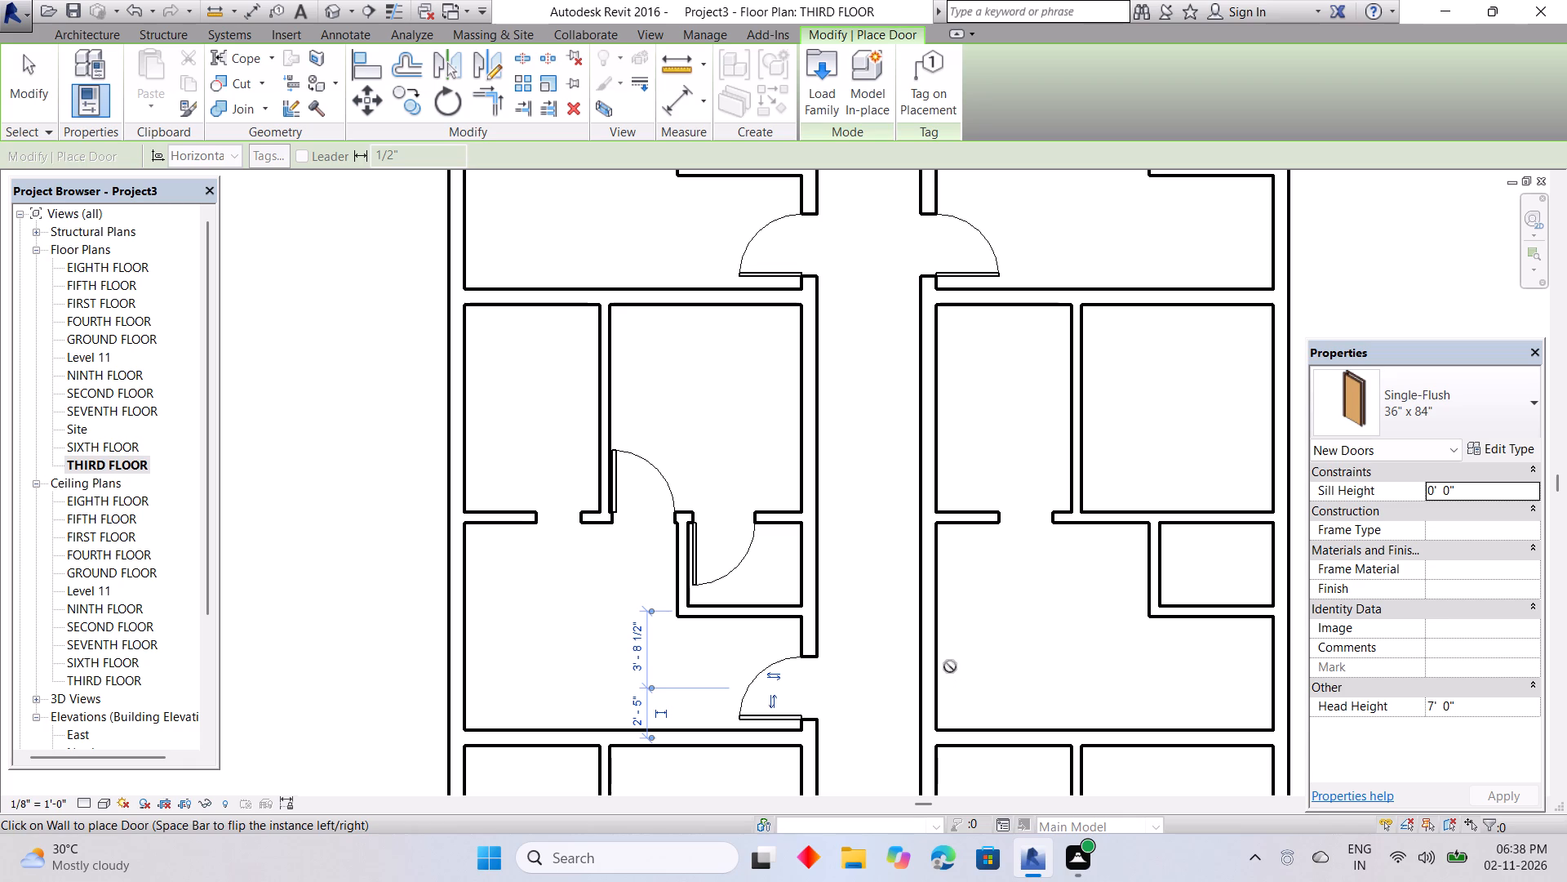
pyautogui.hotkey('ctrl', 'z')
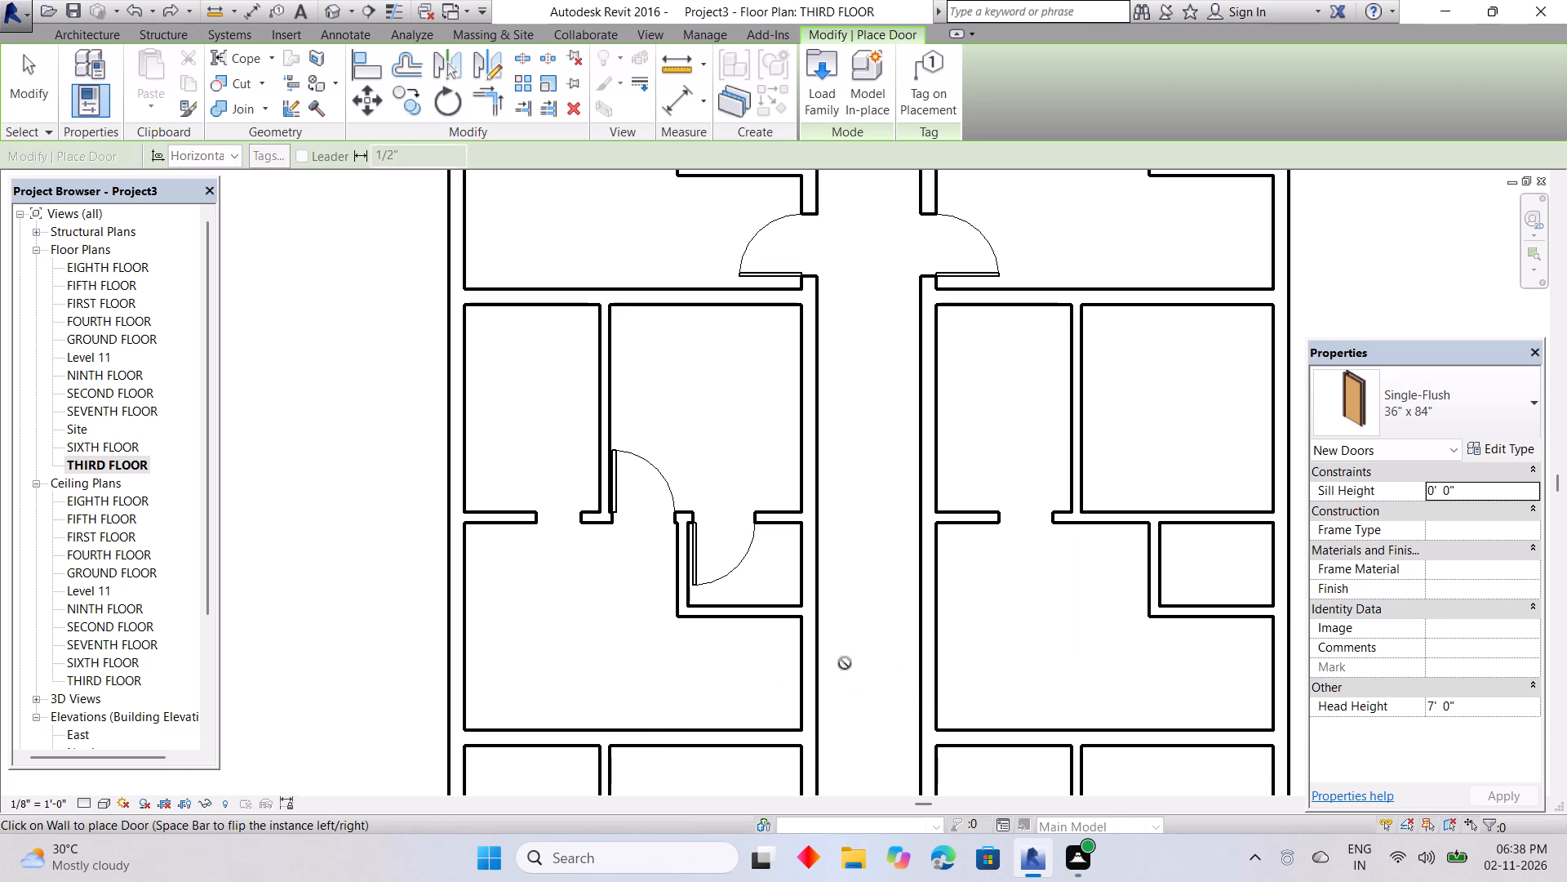
# Place inward-swinging entrance doors in the third units' corridor walls, centred 2'-5" above the bottom wall for the left-hand unit and 2'-6" for the right-hand.
pyautogui.press('space')
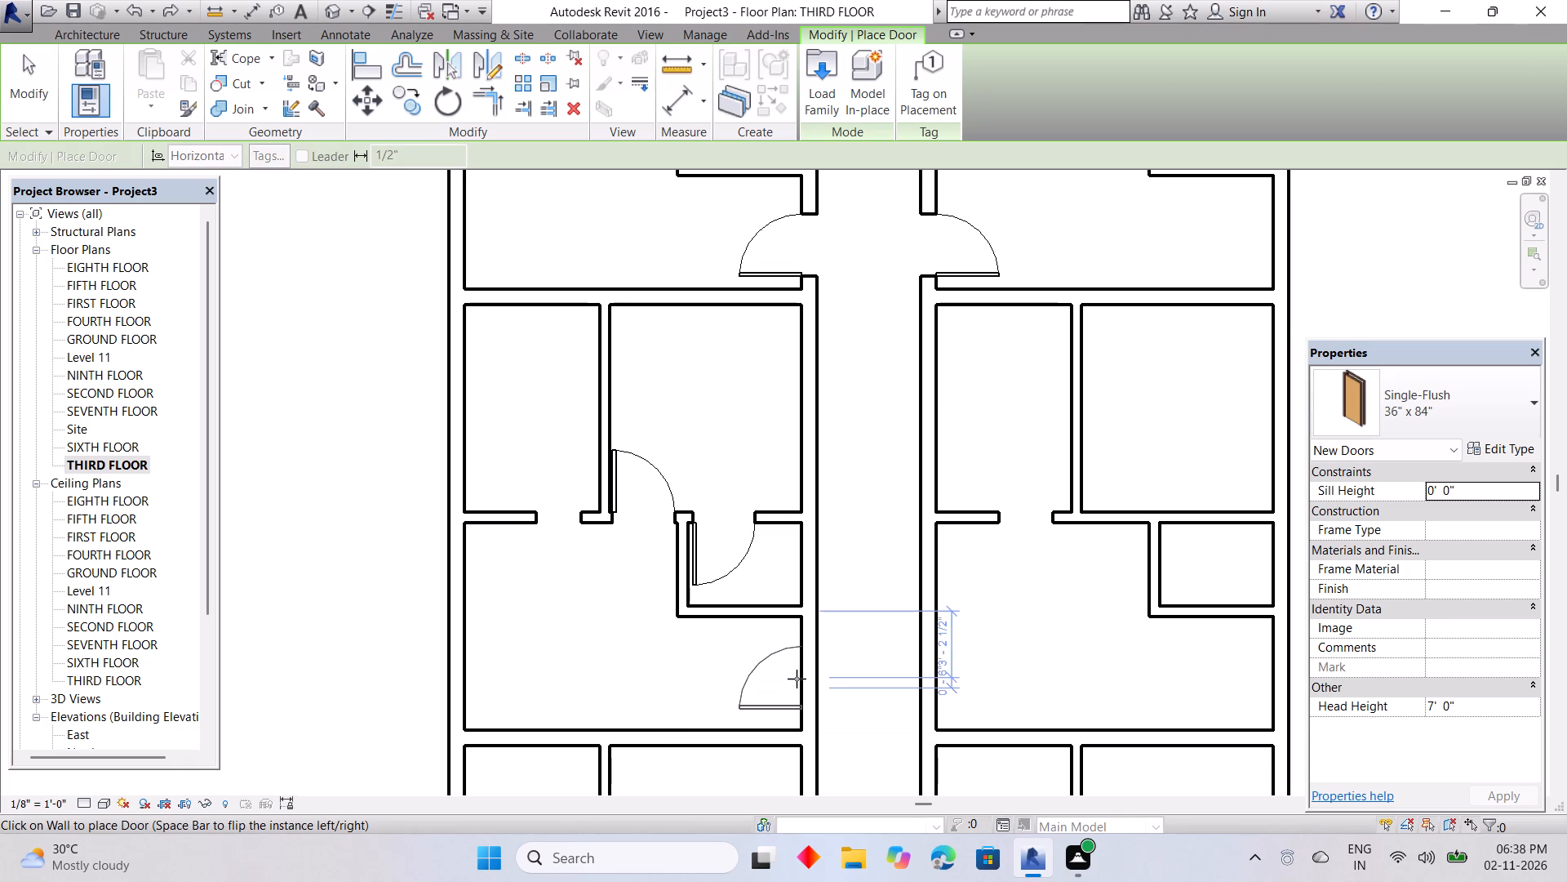
pyautogui.click(797, 684)
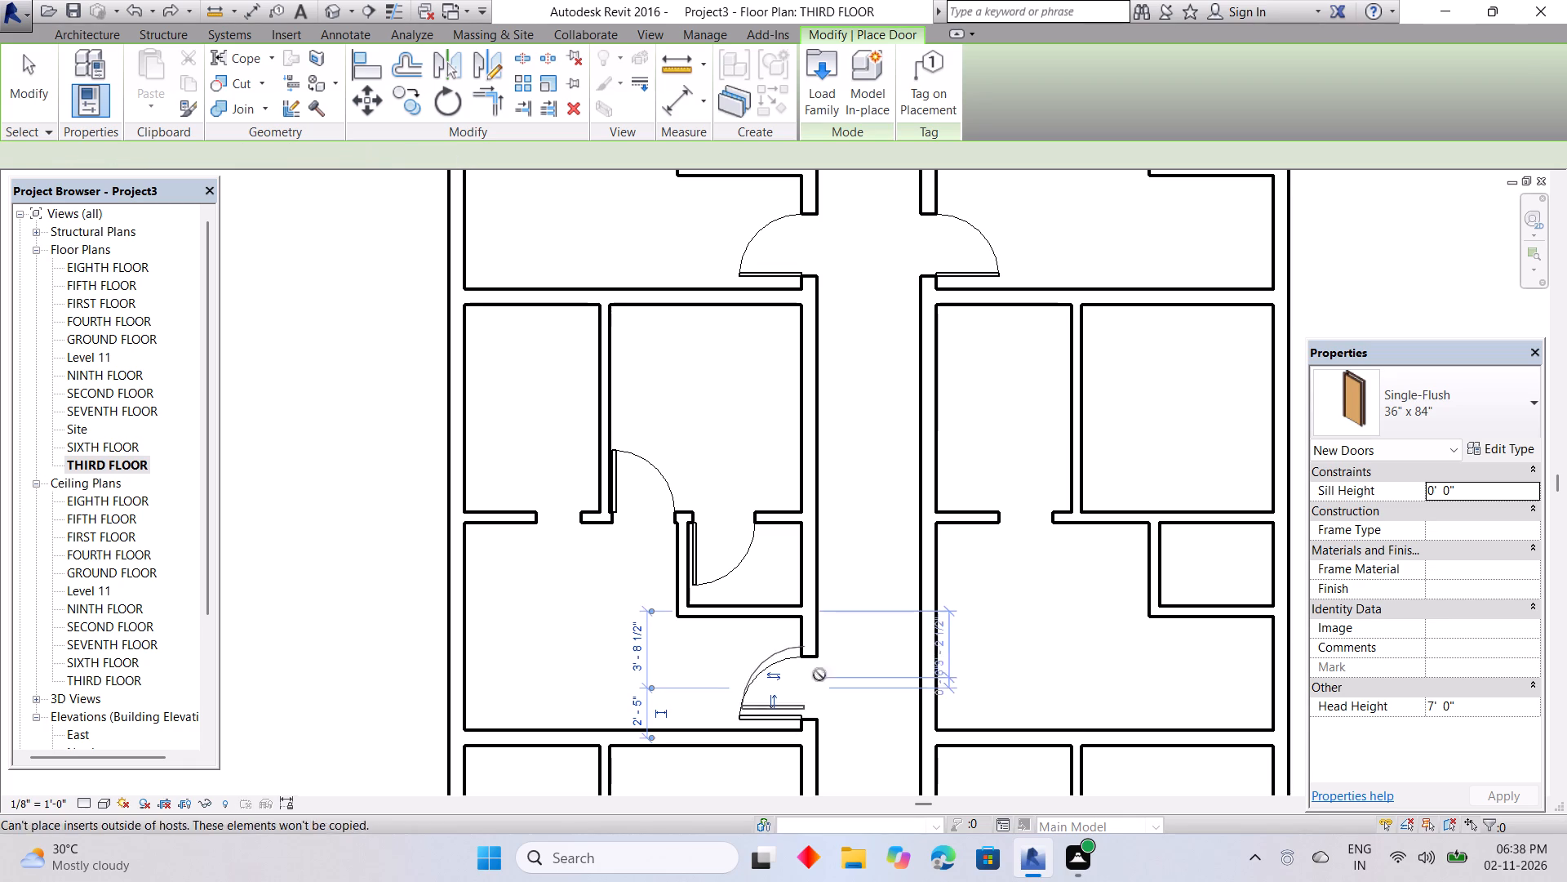
pyautogui.press('space')
pyautogui.click(932, 684)
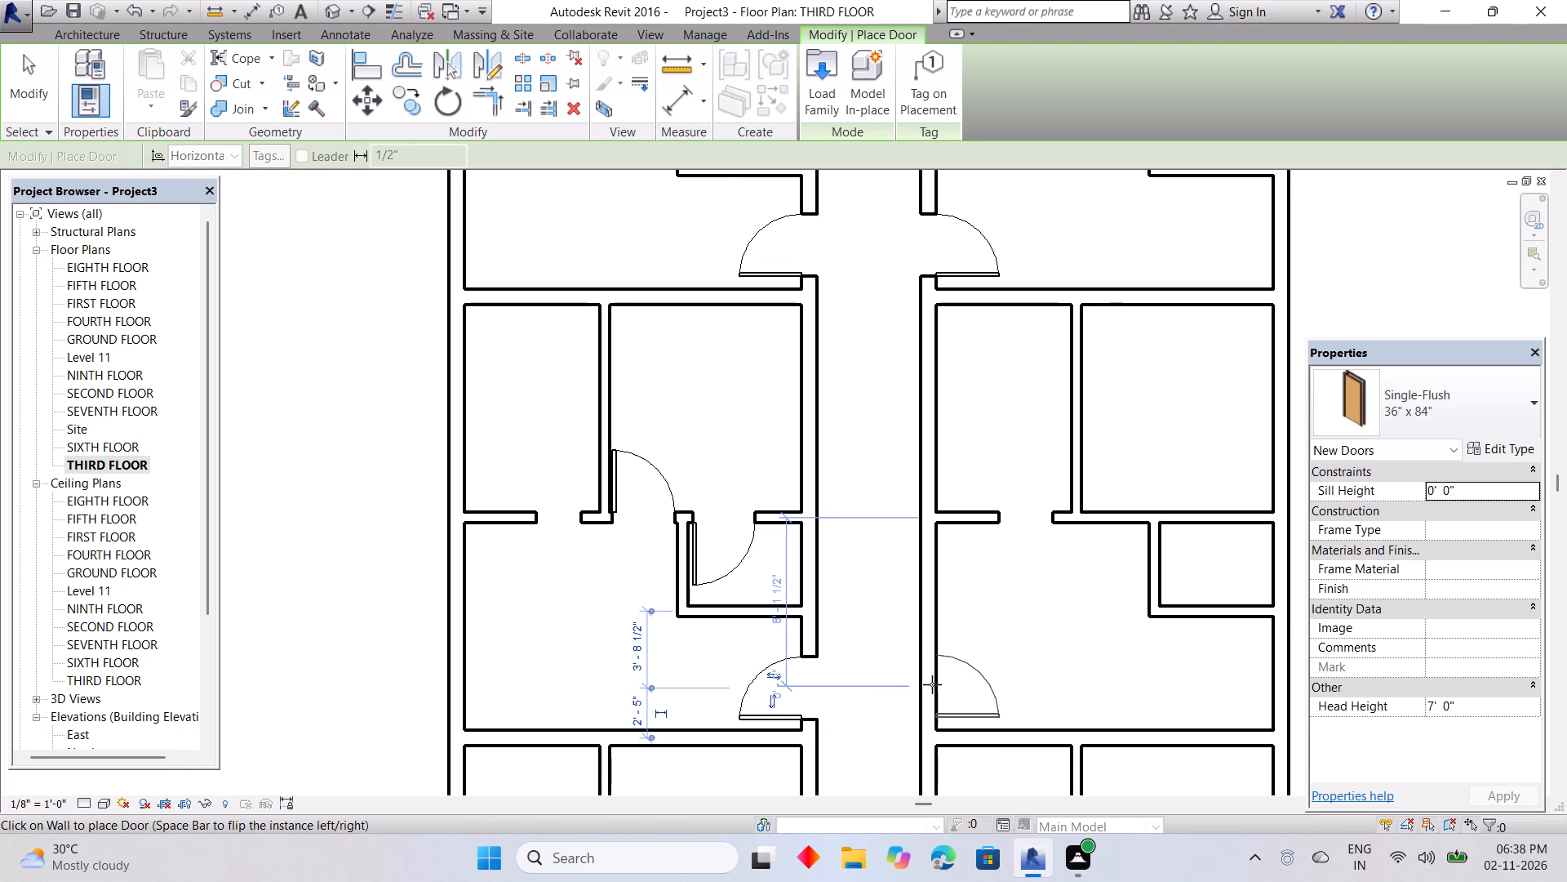
# Place inward-swinging entrance doors in the corridor walls of the lowest left-hand and right-hand units, both centred 2'-6" above the bottom wall.
pyautogui.scroll(-4, 961, 675)
pyautogui.moveTo(1010, 662); pyautogui.dragTo(1009, 583, button='middle')
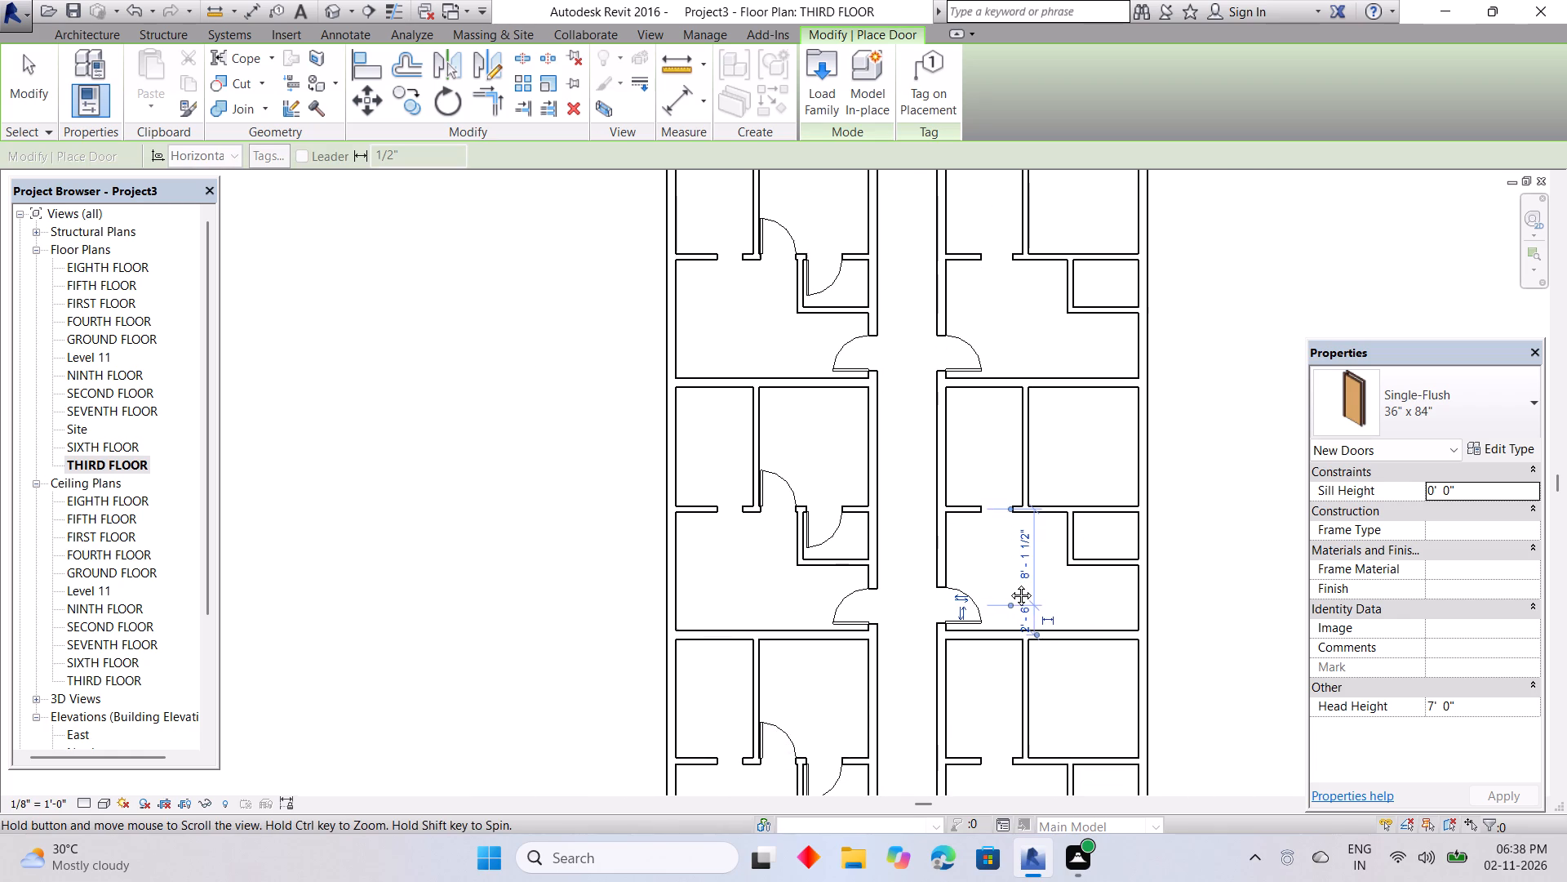
pyautogui.moveTo(1009, 583); pyautogui.dragTo(1009, 579, button='middle')
pyautogui.moveTo(909, 657); pyautogui.dragTo(899, 487, button='middle')
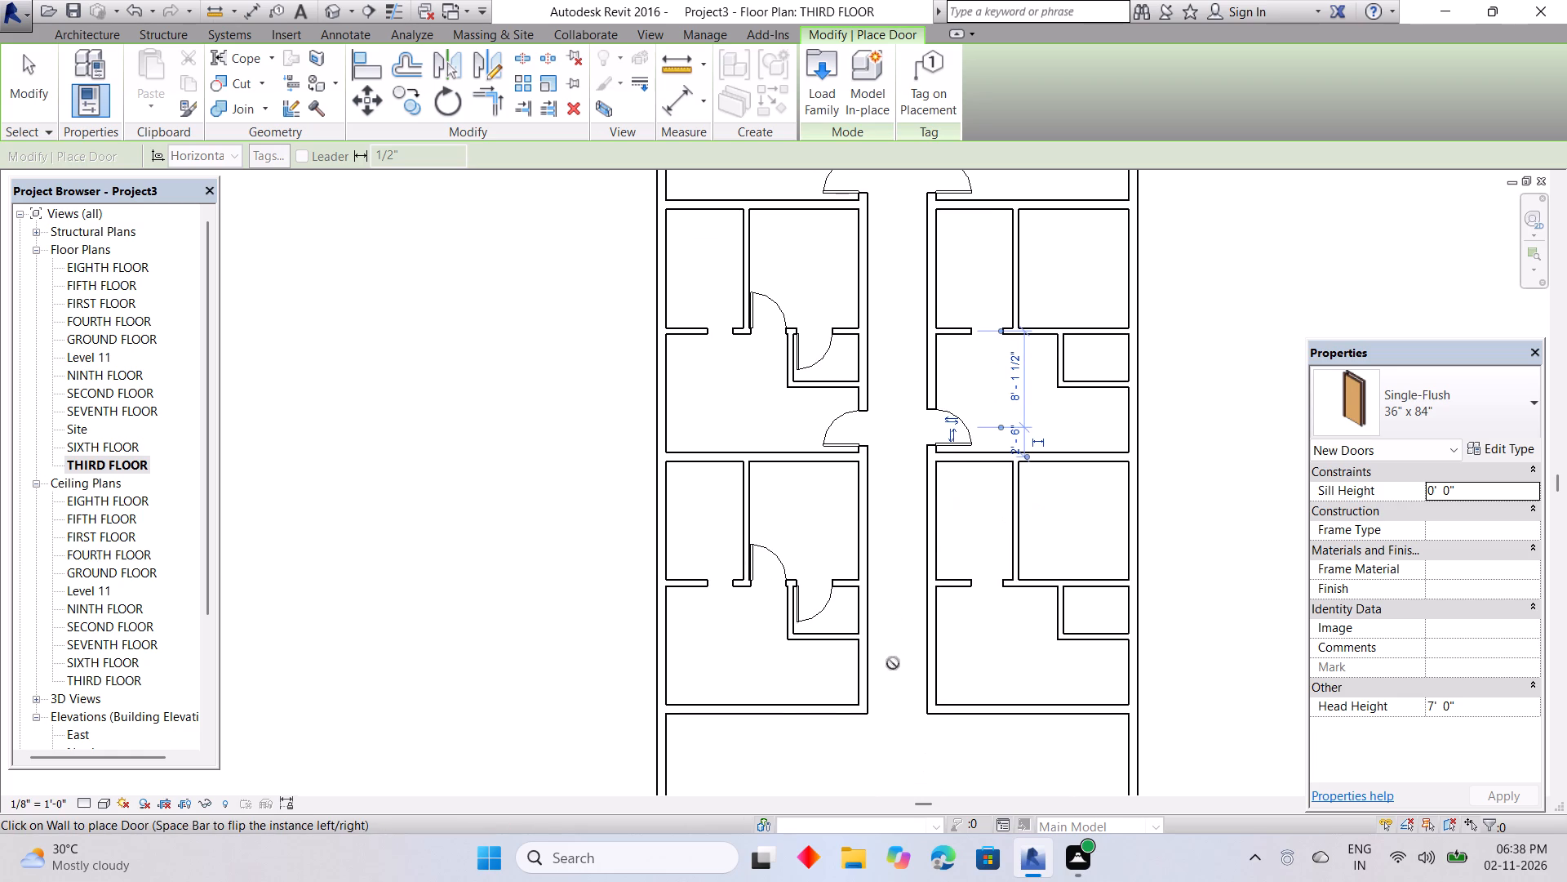
pyautogui.press('space')
pyautogui.click(863, 682)
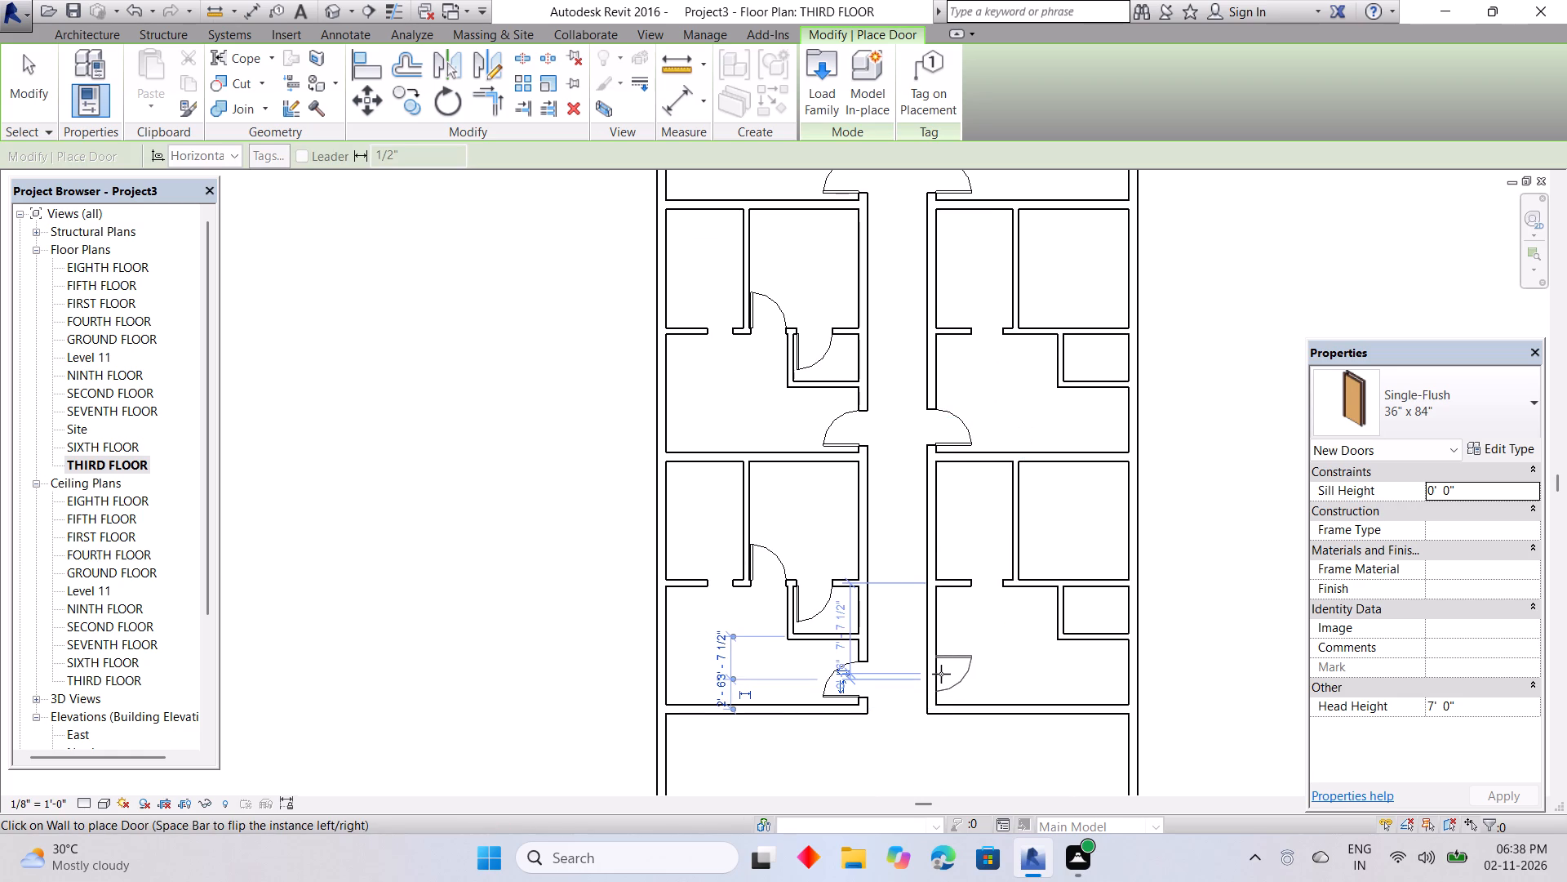
pyautogui.press('space')
pyautogui.click(943, 679)
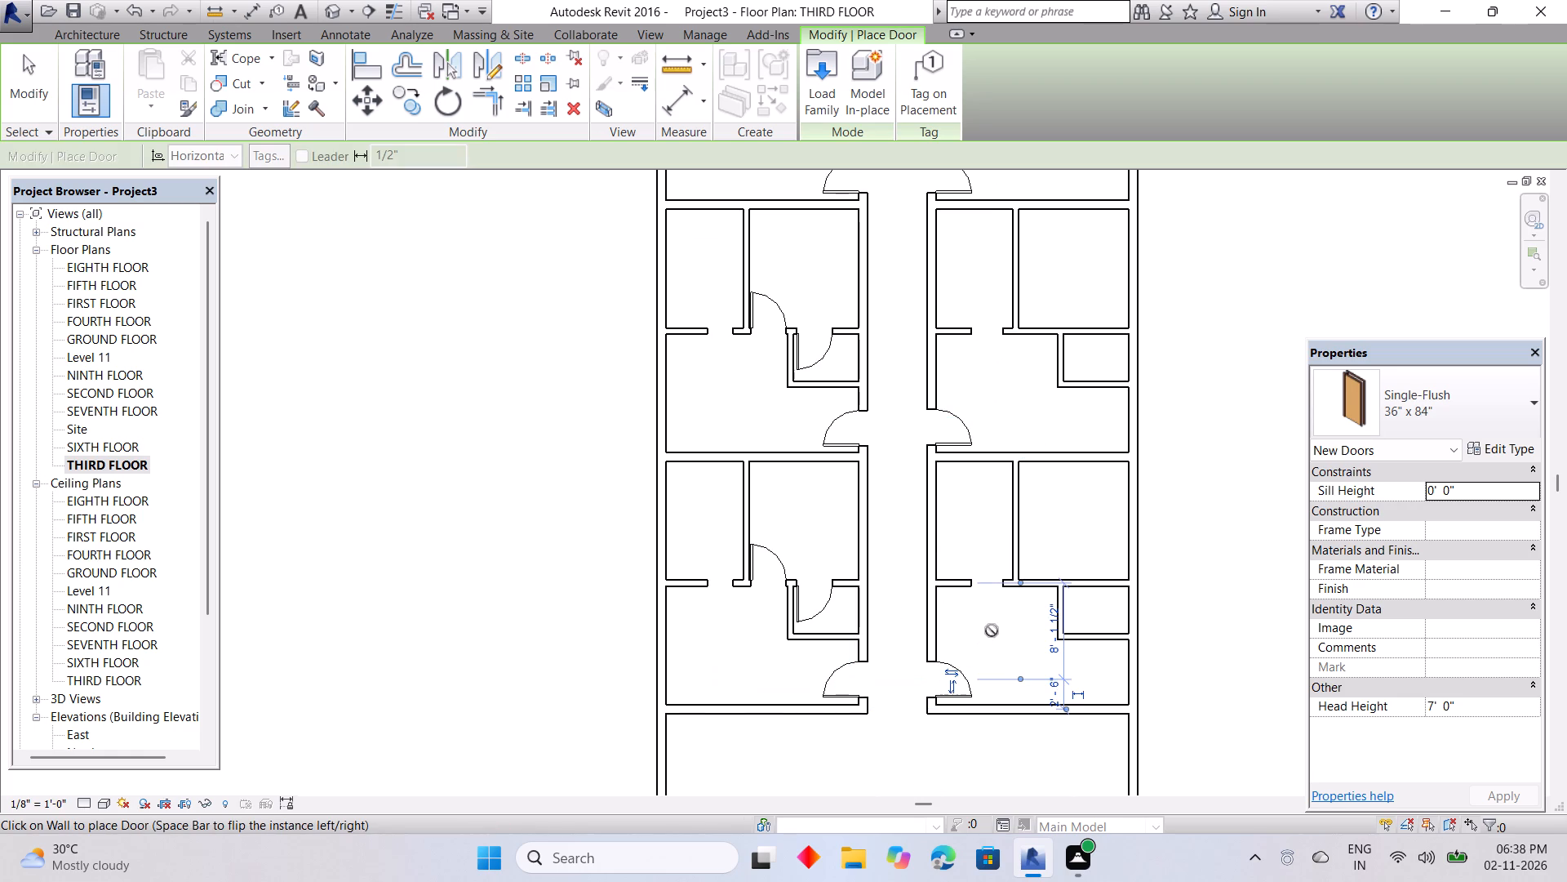
pyautogui.scroll(-5, 987, 628)
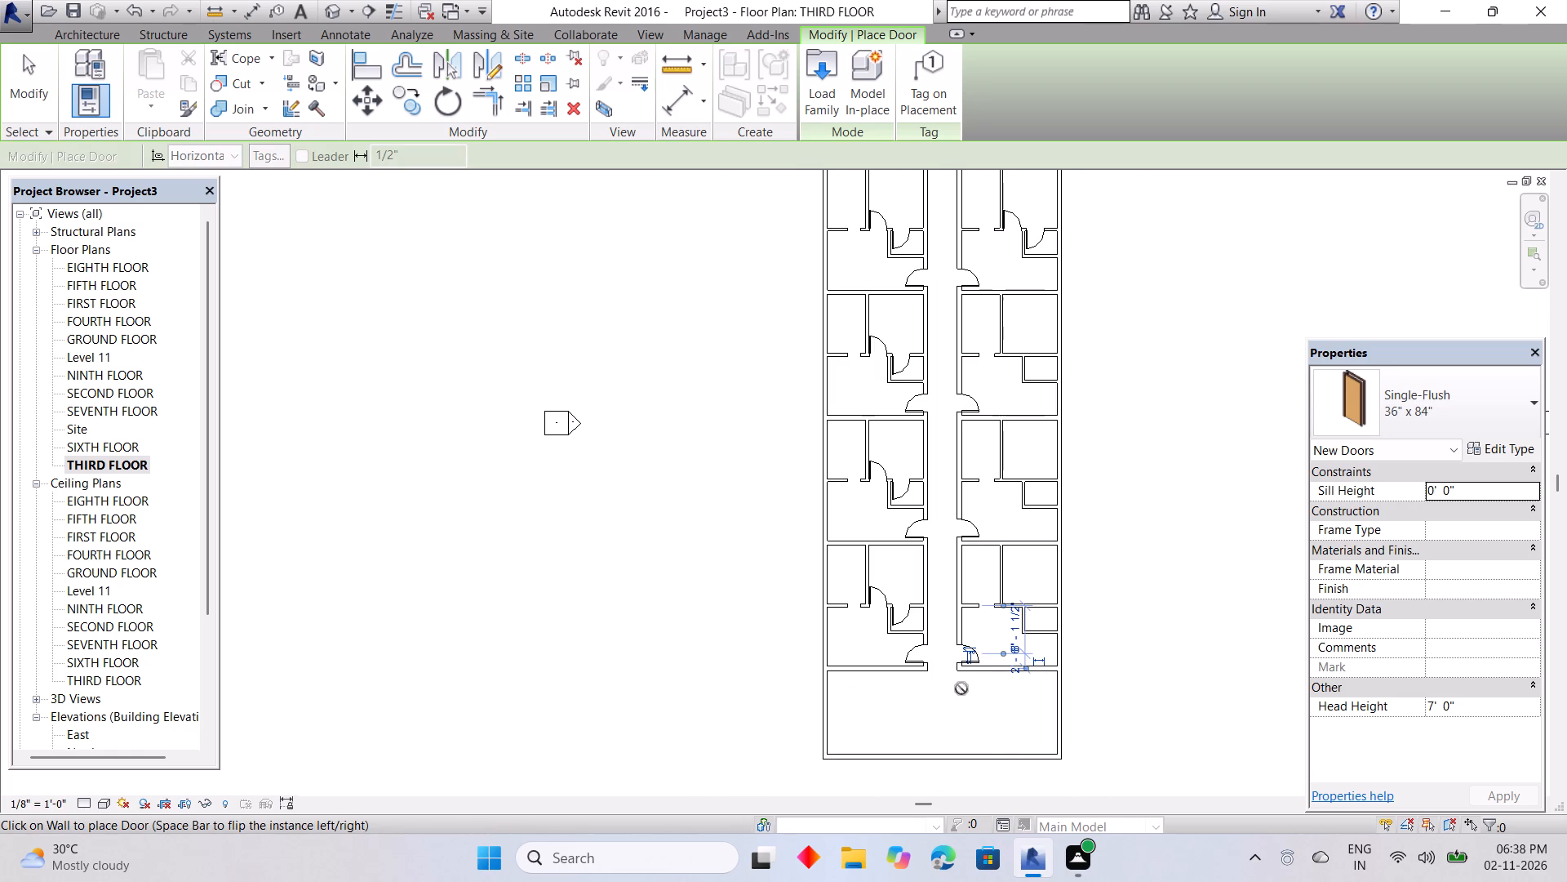
pyautogui.moveTo(963, 370); pyautogui.dragTo(997, 591, button='middle')
pyautogui.press('Escape')
pyautogui.scroll(-3, 974, 456)
pyautogui.moveTo(968, 524); pyautogui.dragTo(970, 401, button='middle')
pyautogui.press('Escape')
pyautogui.press('Escape')
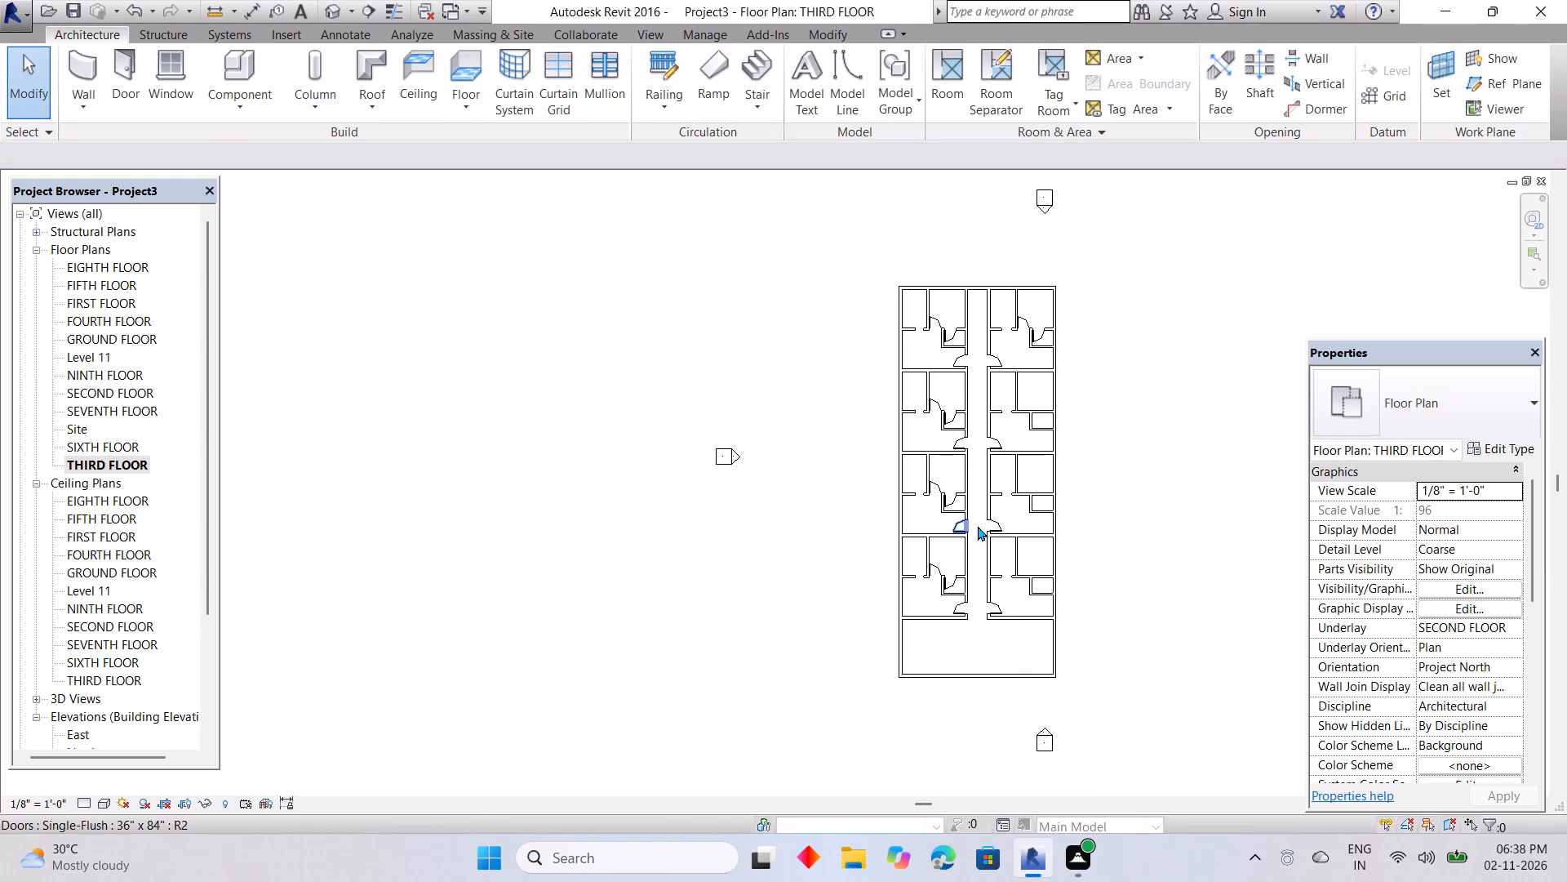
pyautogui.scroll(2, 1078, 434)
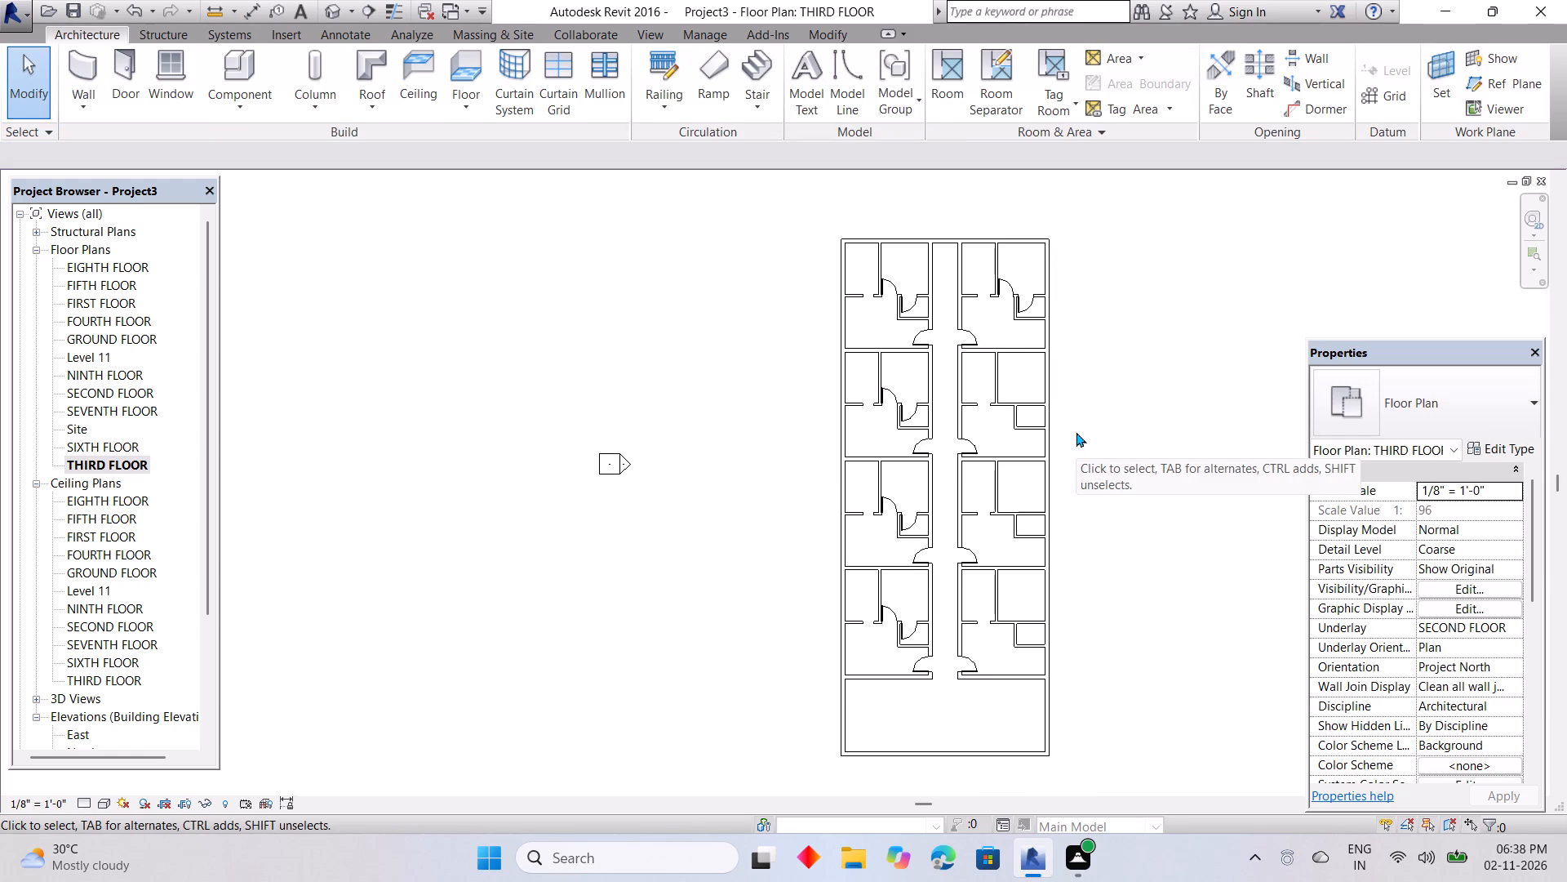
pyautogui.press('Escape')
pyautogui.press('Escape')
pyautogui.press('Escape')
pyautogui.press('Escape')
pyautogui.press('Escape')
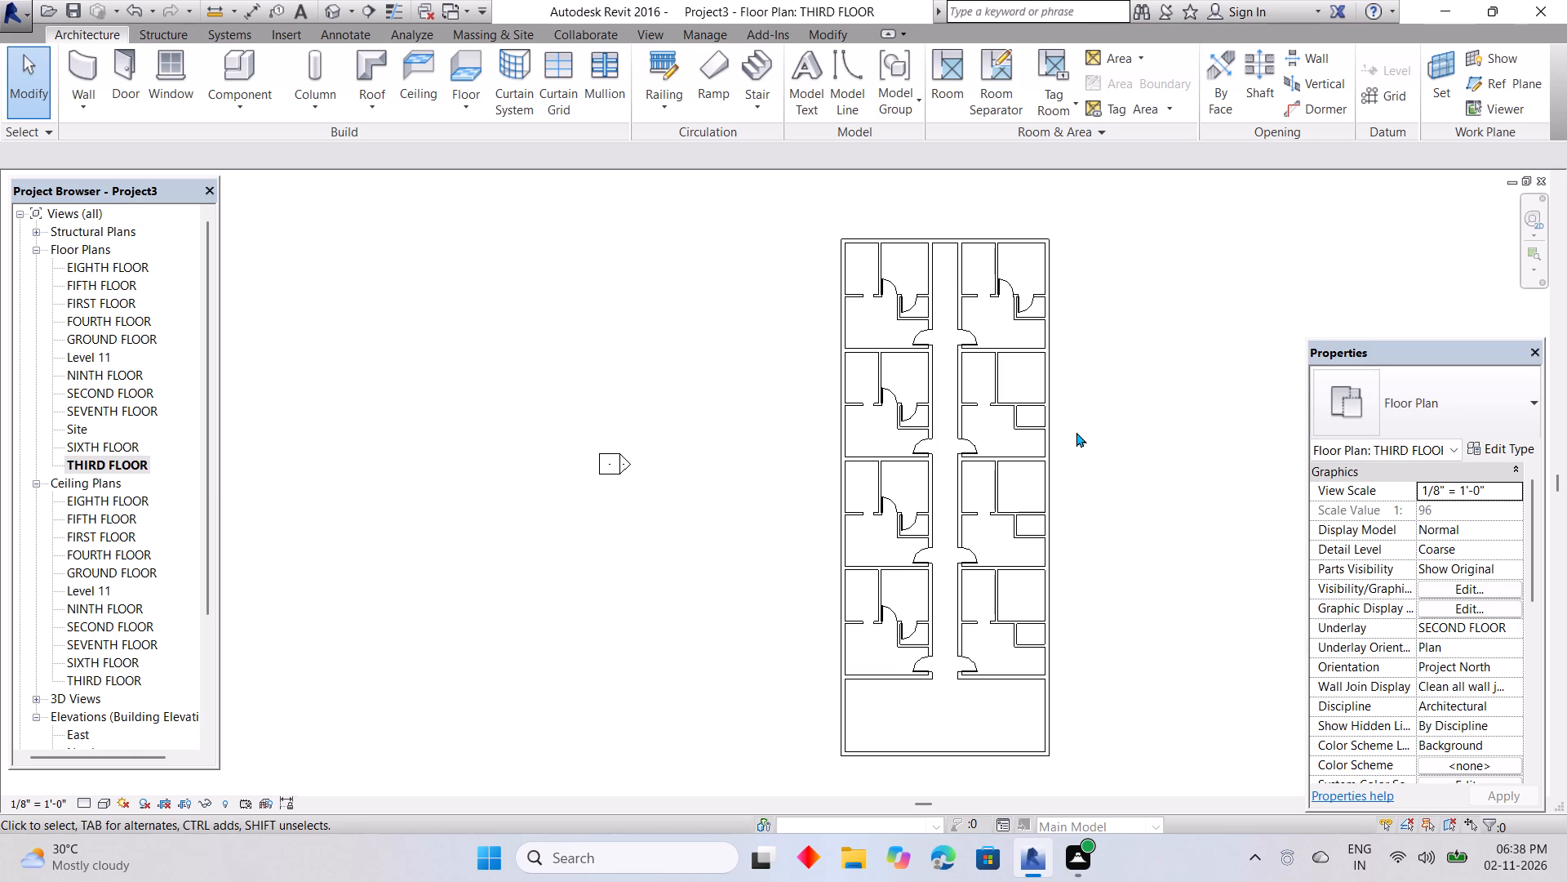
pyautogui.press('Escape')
# Place doors in the second right-hand unit's larger upper room, 1'-10 1/2" from the partition, and small room, 2'-0" from its side wall.
pyautogui.click(131, 64)
pyautogui.scroll(2, 1003, 394)
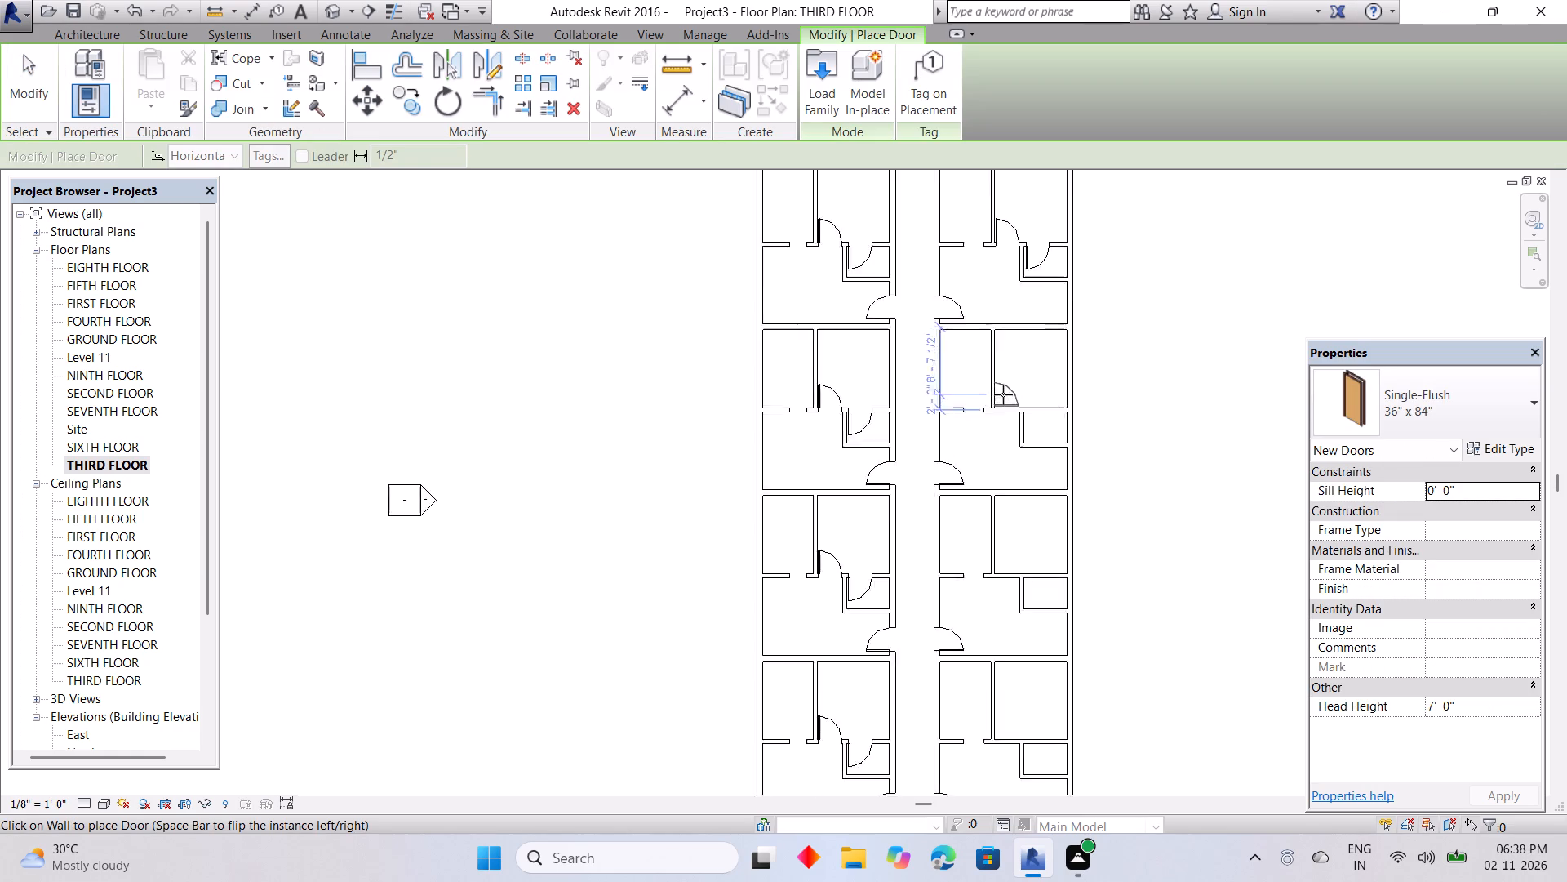
pyautogui.scroll(4, 1003, 394)
pyautogui.press('space')
pyautogui.click(1009, 412)
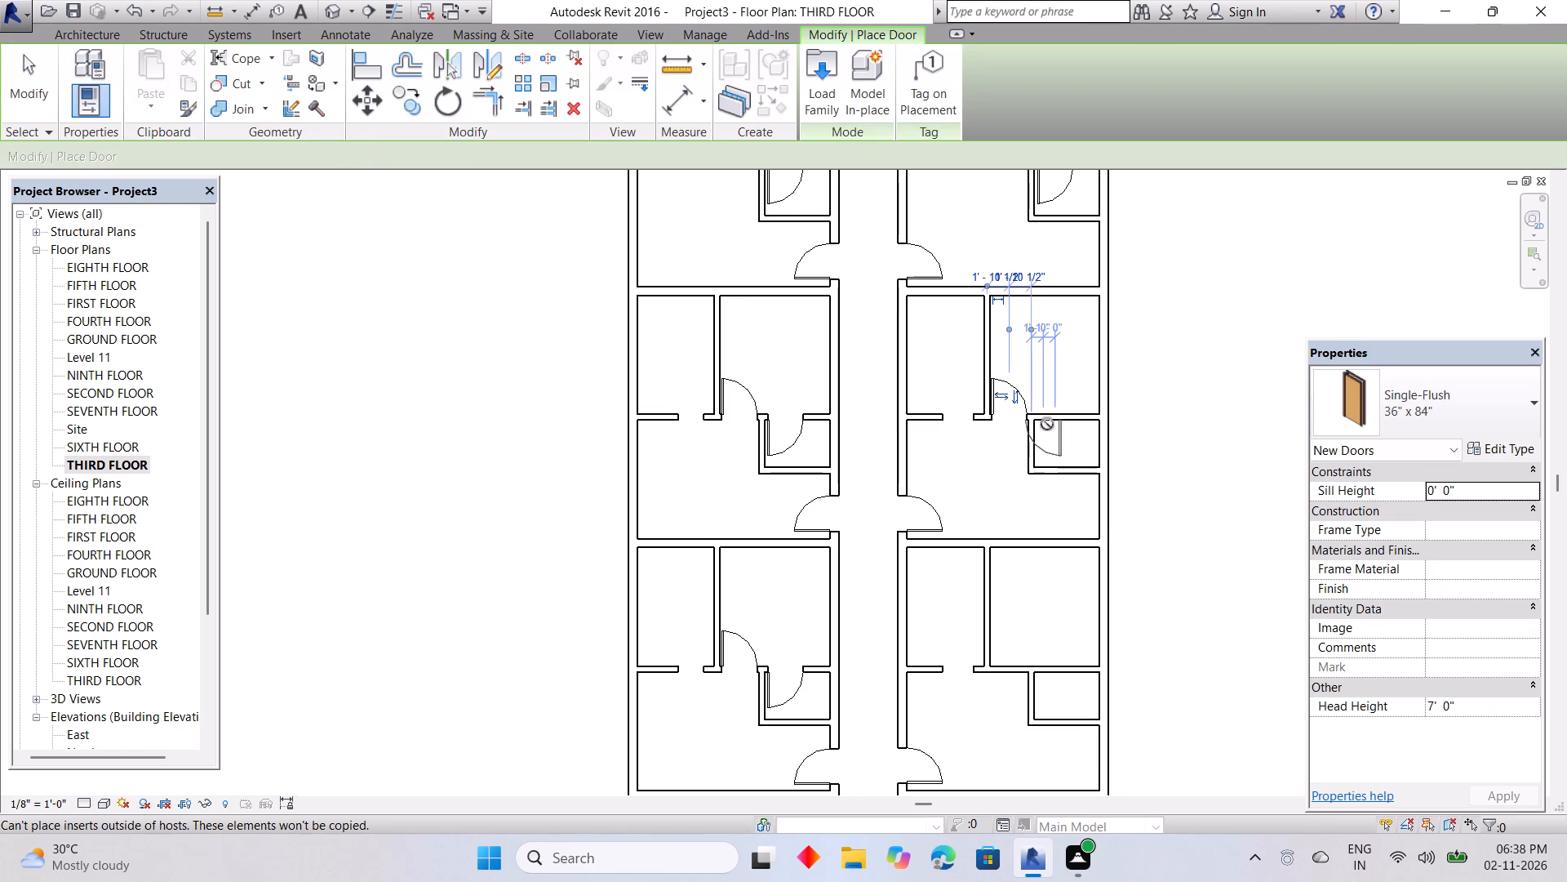
pyautogui.press('space')
pyautogui.click(1055, 422)
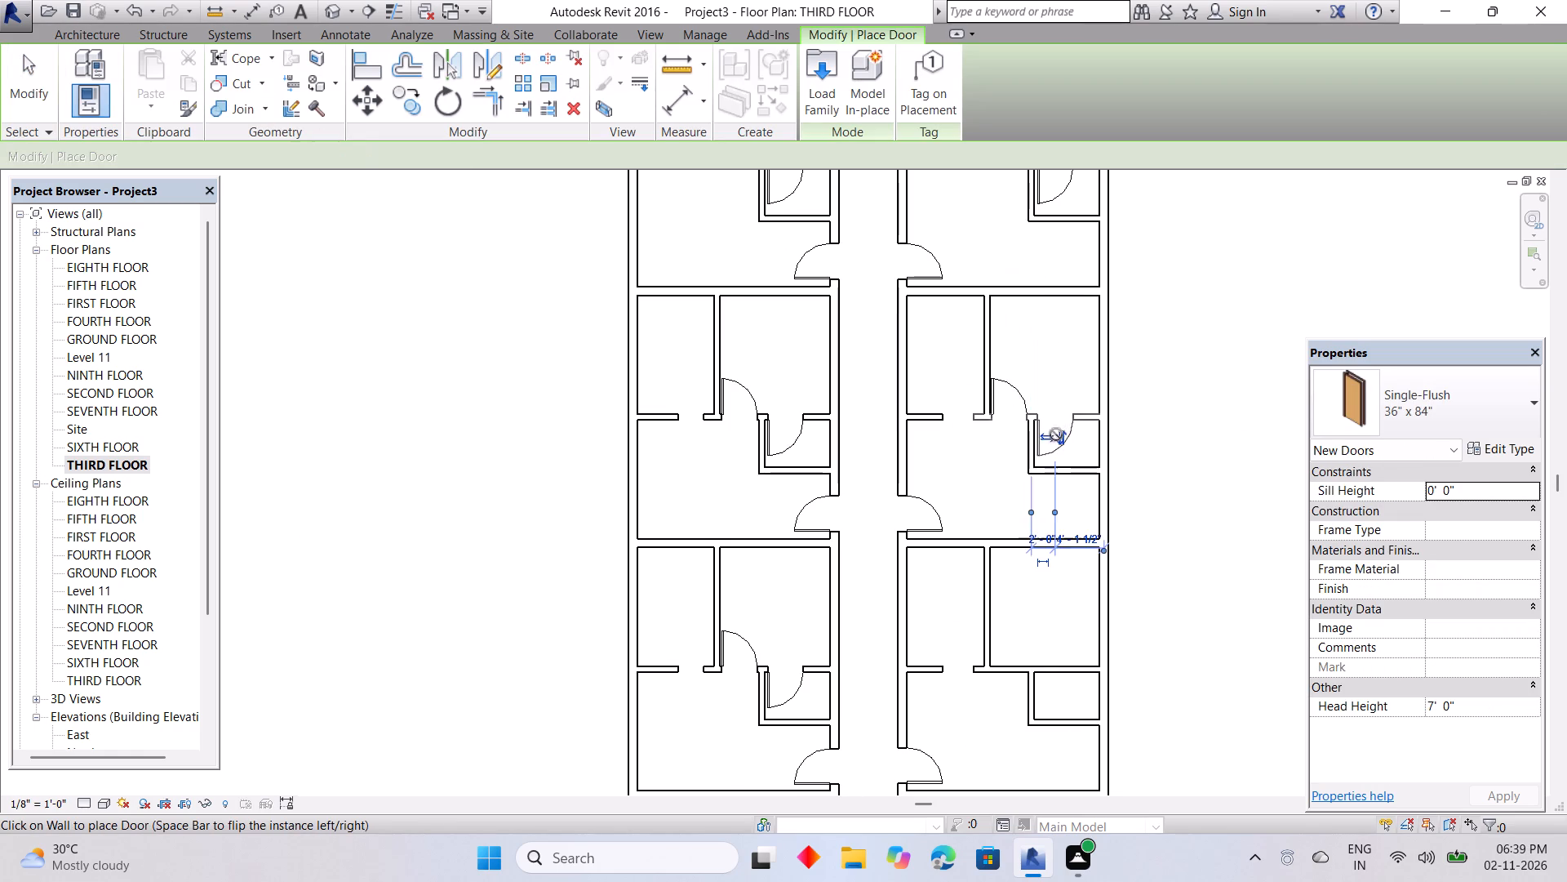
# Place doors in the third right-hand unit's larger upper room, 1'-10 1/2" from the partition, and small room, 2'-0" from its side wall.
pyautogui.moveTo(1019, 532); pyautogui.dragTo(1004, 340, button='middle')
pyautogui.press('space')
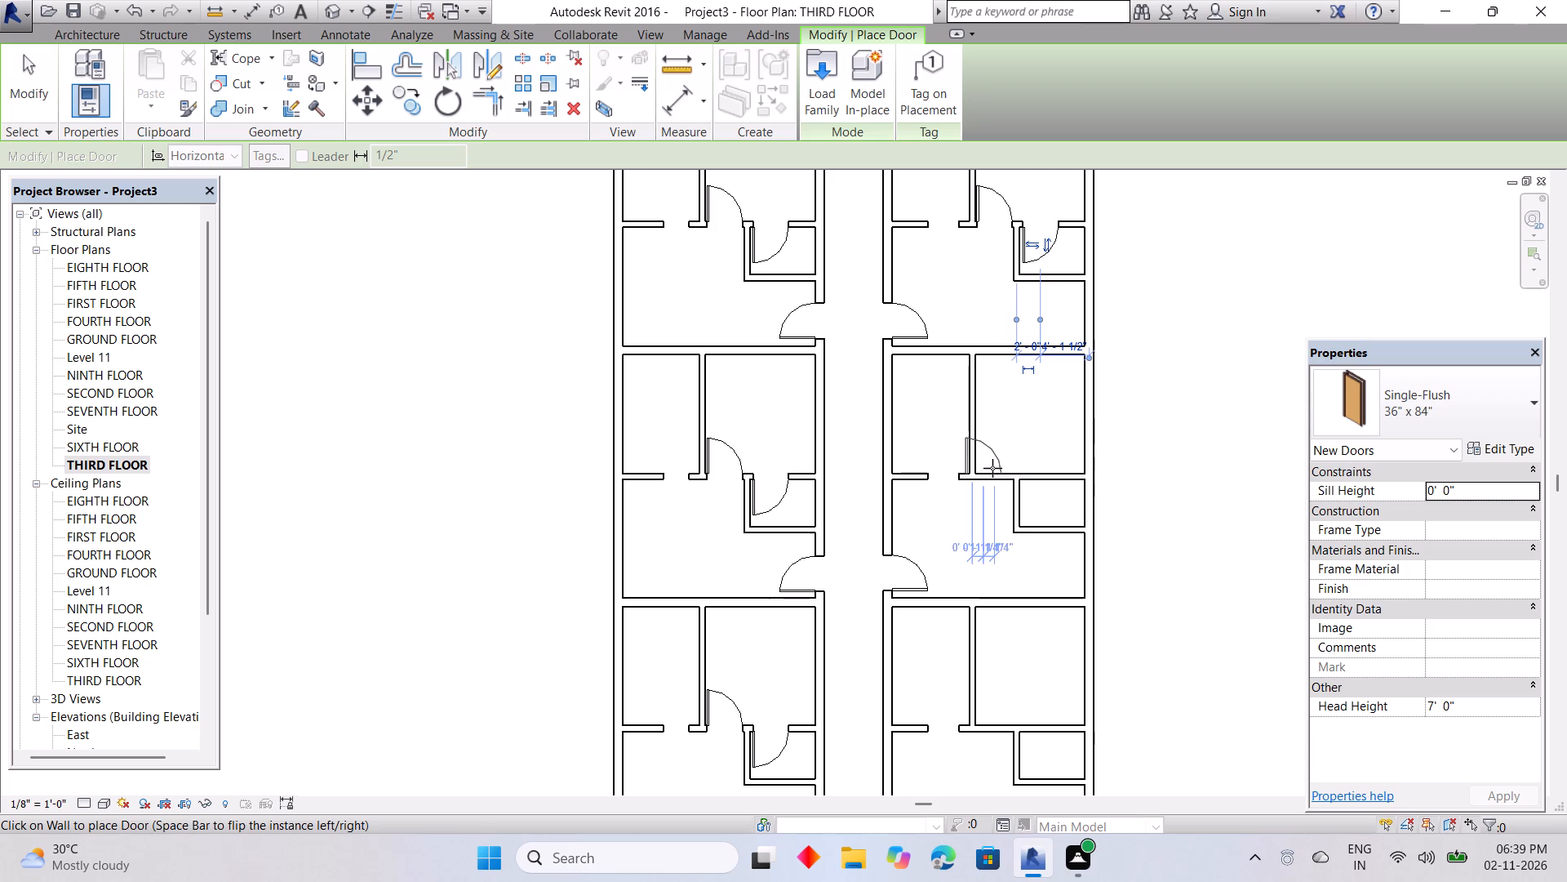
pyautogui.click(993, 470)
pyautogui.press('space')
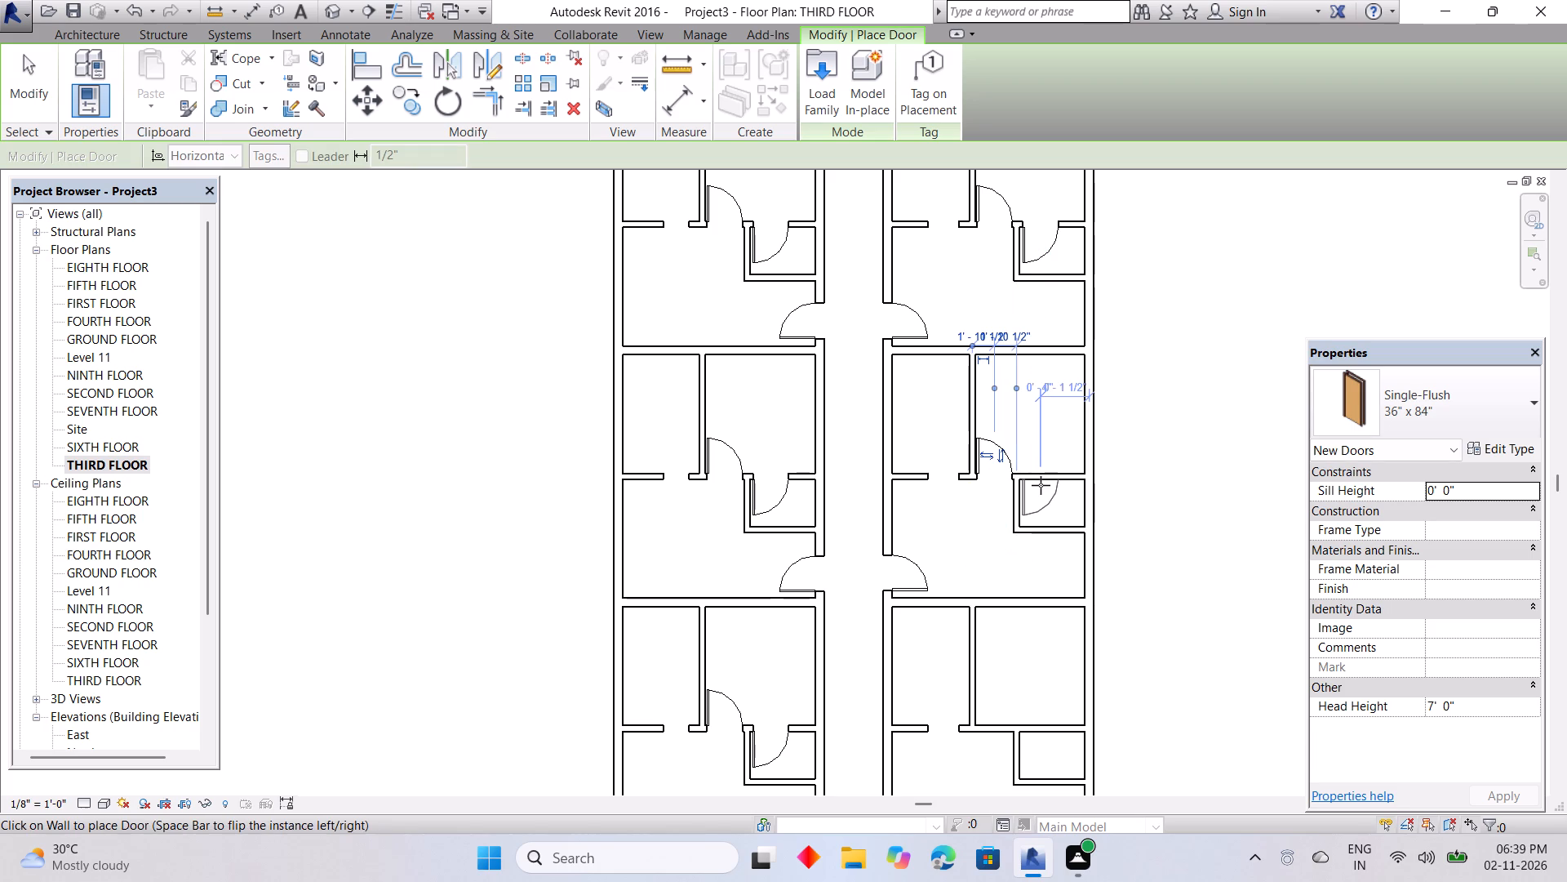
pyautogui.click(1041, 485)
# Place doors in the lowest right-hand unit's larger upper room, 1'-10 1/2" from the partition, and small room, 2'-0" from its side wall.
pyautogui.moveTo(1037, 552); pyautogui.dragTo(1032, 376, button='middle')
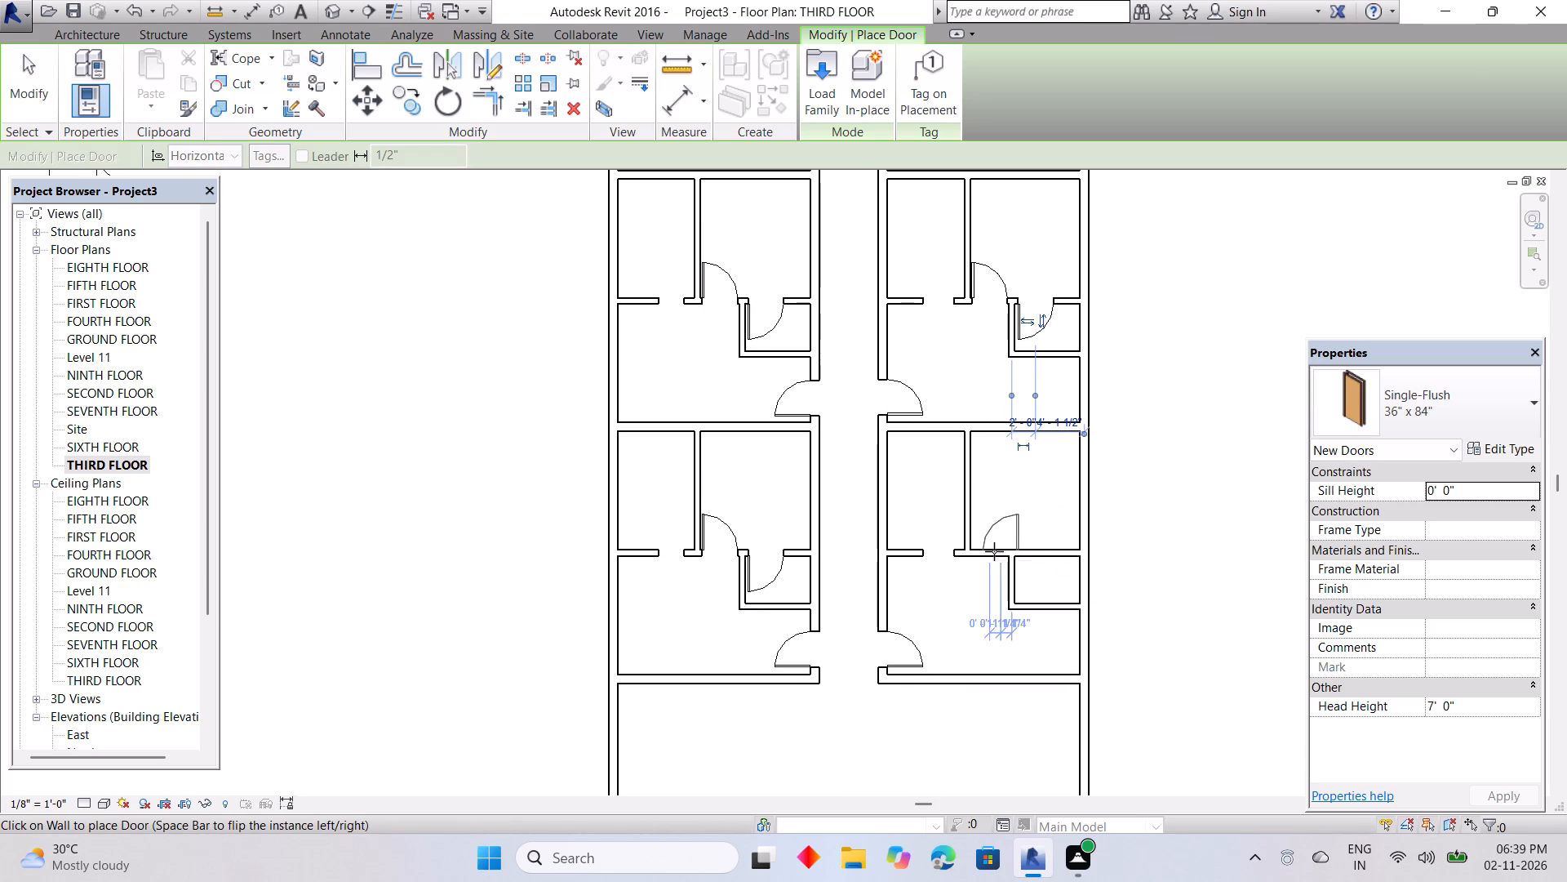
pyautogui.press('space')
pyautogui.click(991, 550)
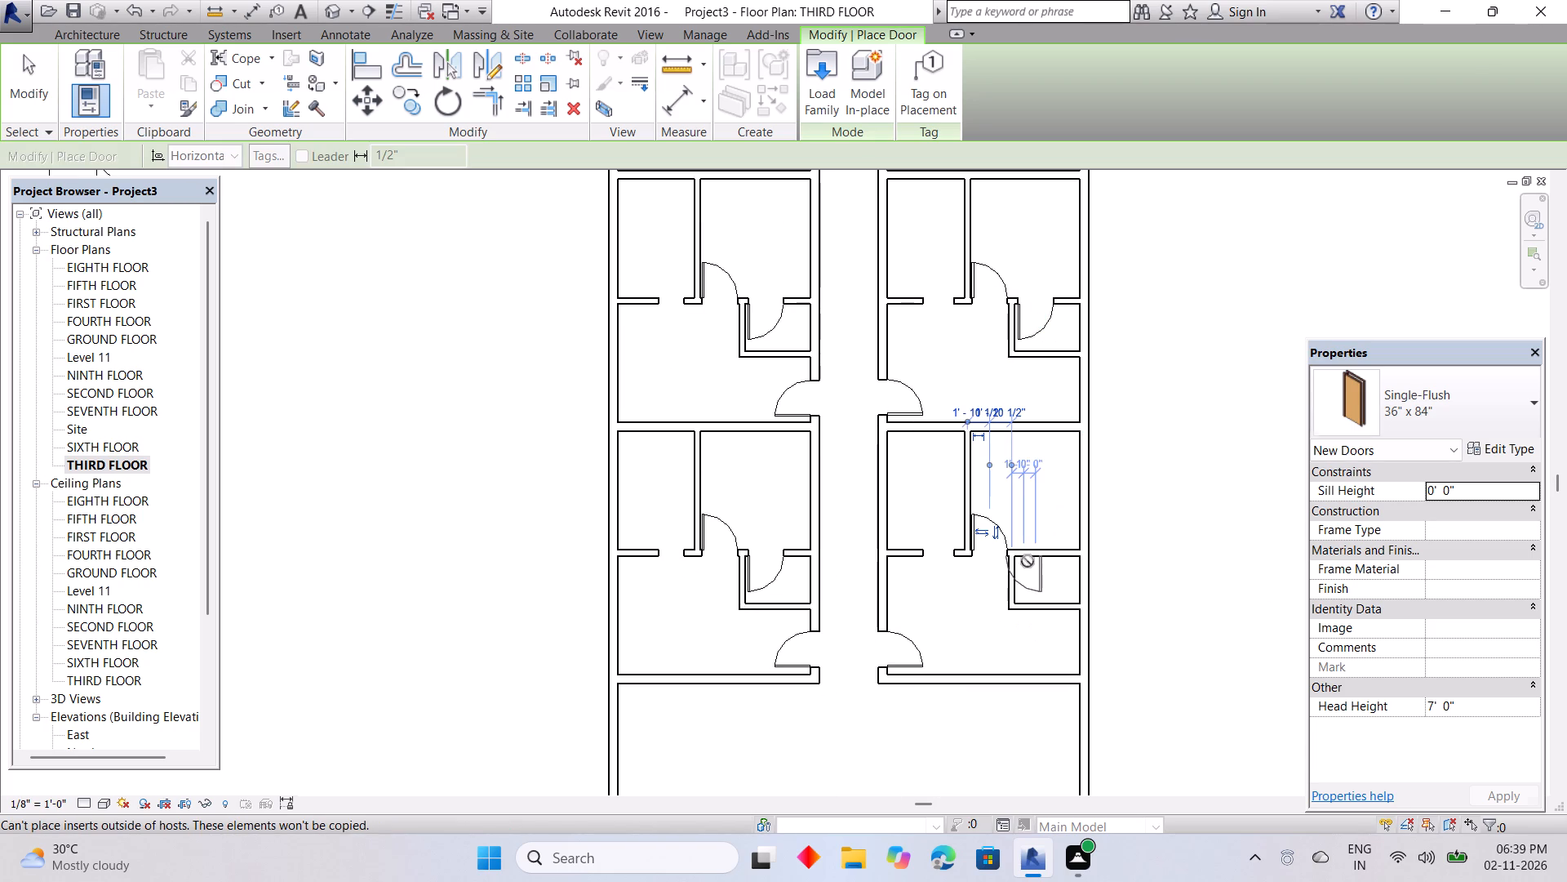
pyautogui.press('space')
pyautogui.click(1034, 560)
pyautogui.moveTo(1032, 559); pyautogui.dragTo(1016, 256, button='middle')
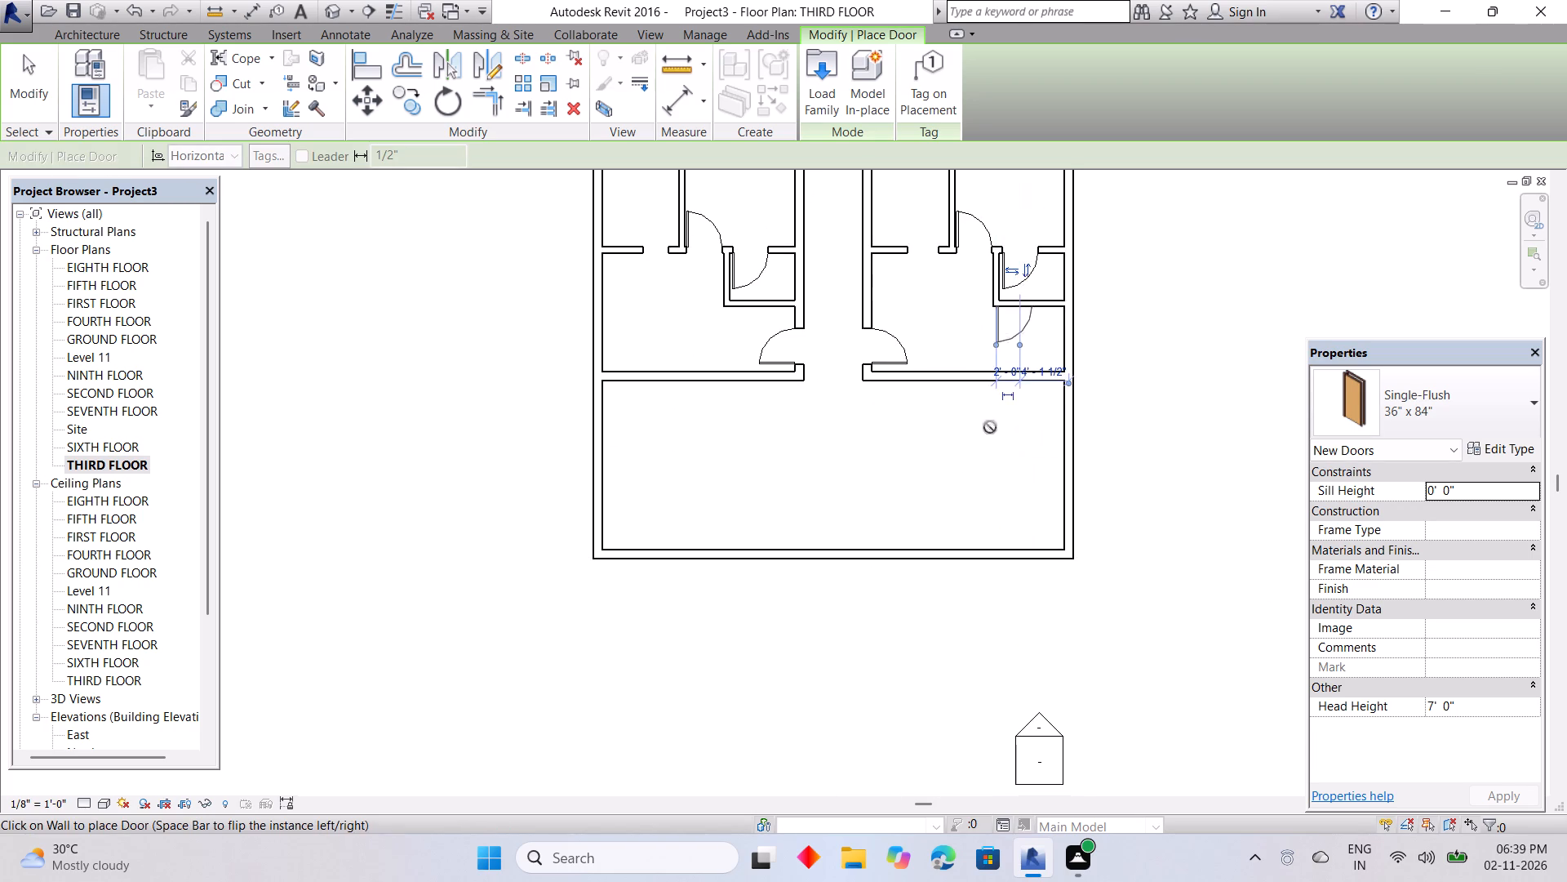
pyautogui.scroll(-4, 966, 451)
pyautogui.moveTo(964, 446); pyautogui.dragTo(939, 750, button='middle')
pyautogui.scroll(-1, 953, 484)
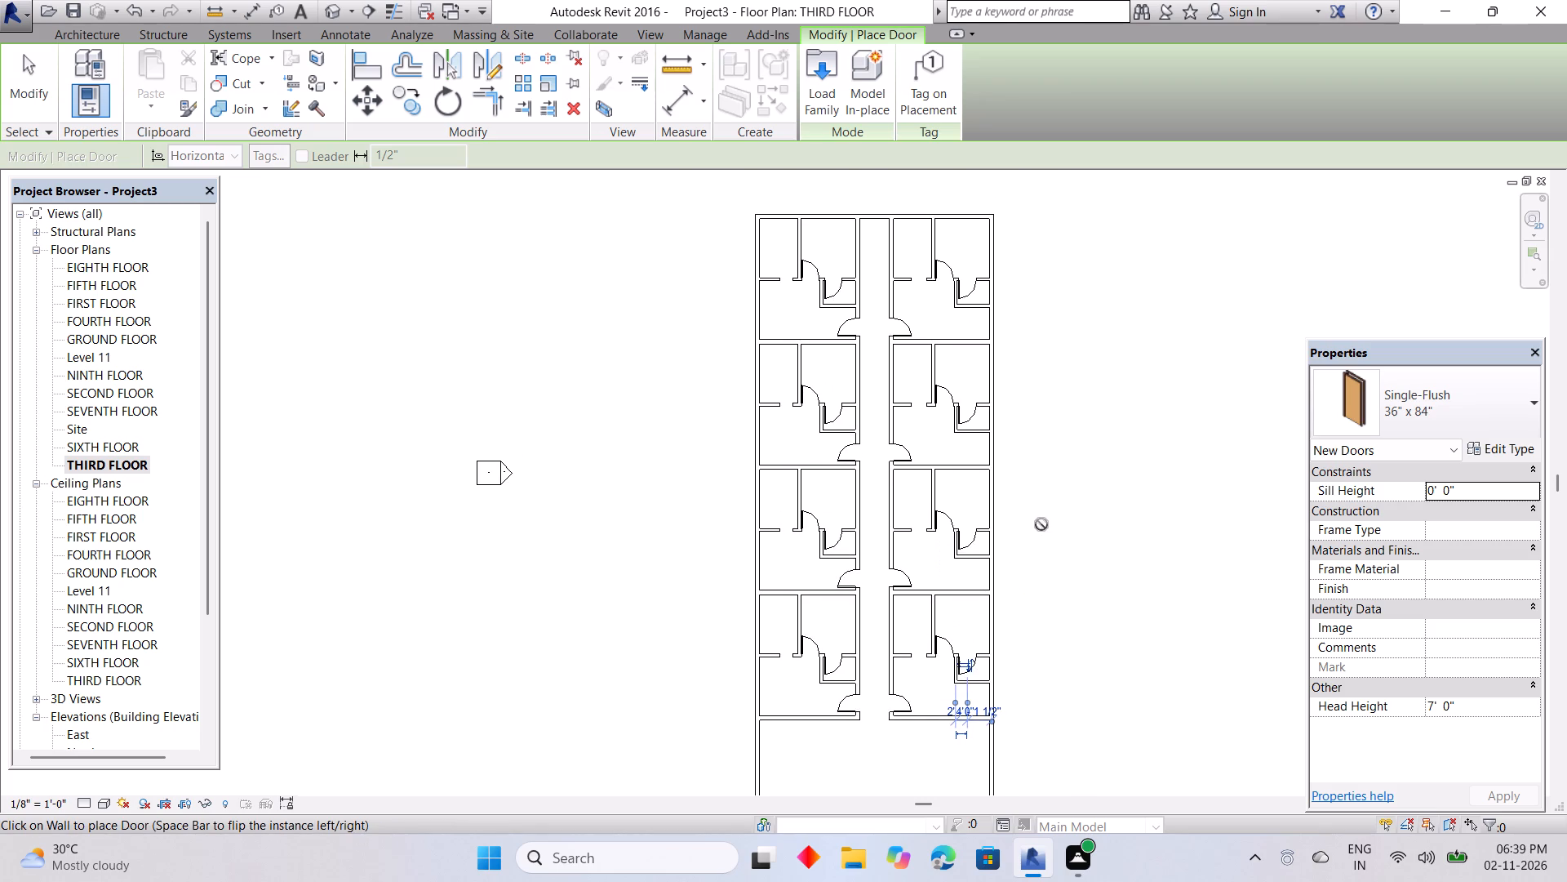
pyautogui.press('Escape')
pyautogui.press('Escape')
pyautogui.scroll(-3, 1028, 495)
pyautogui.moveTo(1028, 503); pyautogui.dragTo(1025, 517, button='middle')
# Place Fixed 36" x 48" windows centred in the outer walls of the second and third right-hand units' small rooms (2'-3") and lower rooms (3'-0 3/4").
pyautogui.click(171, 72)
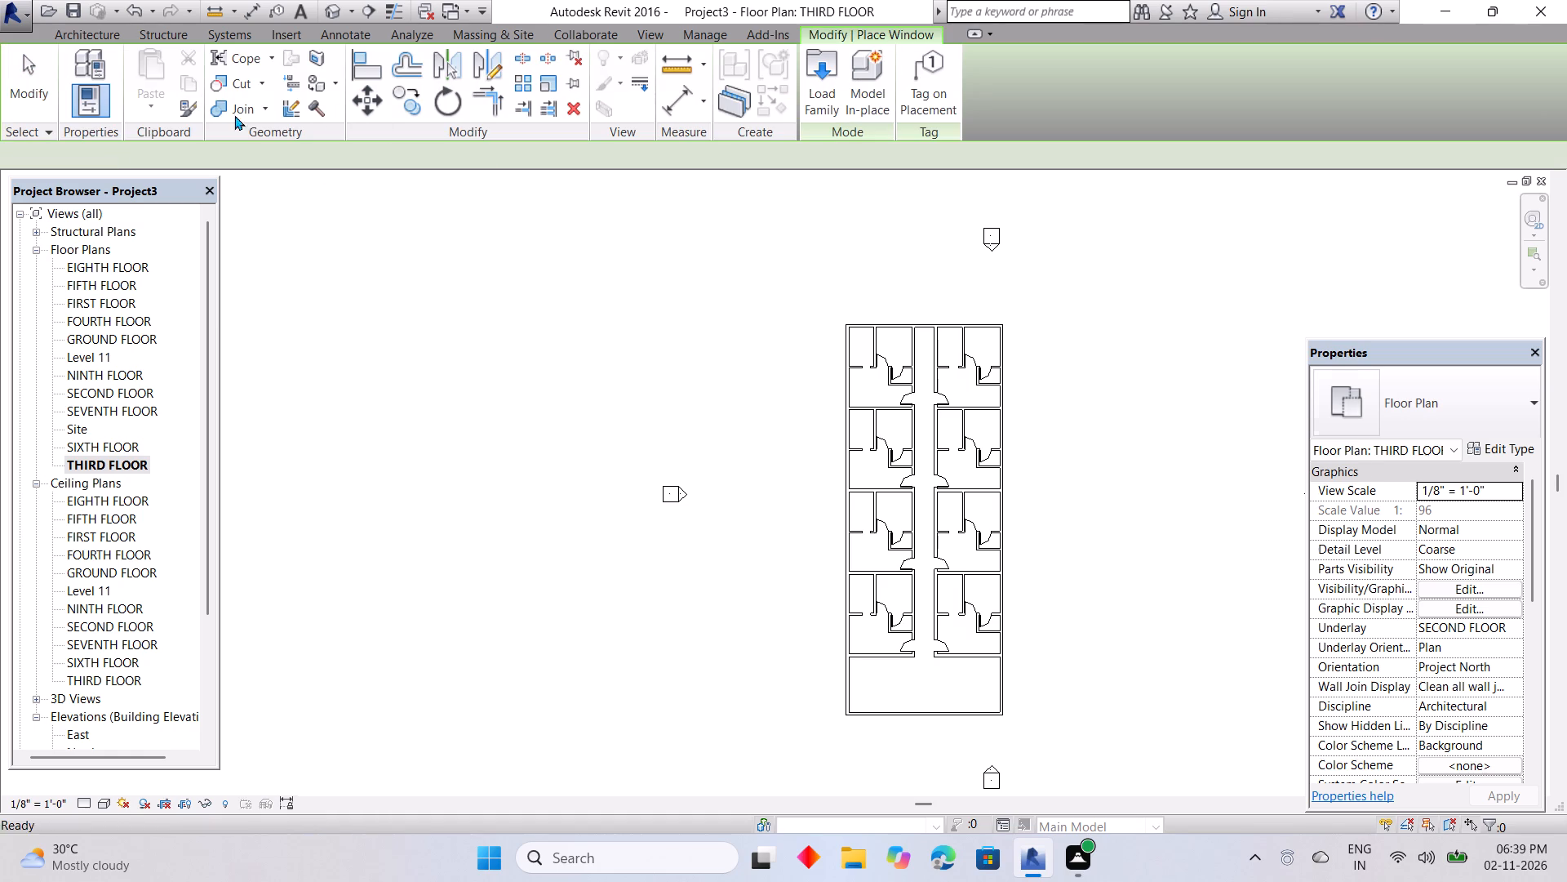
pyautogui.scroll(9, 1025, 457)
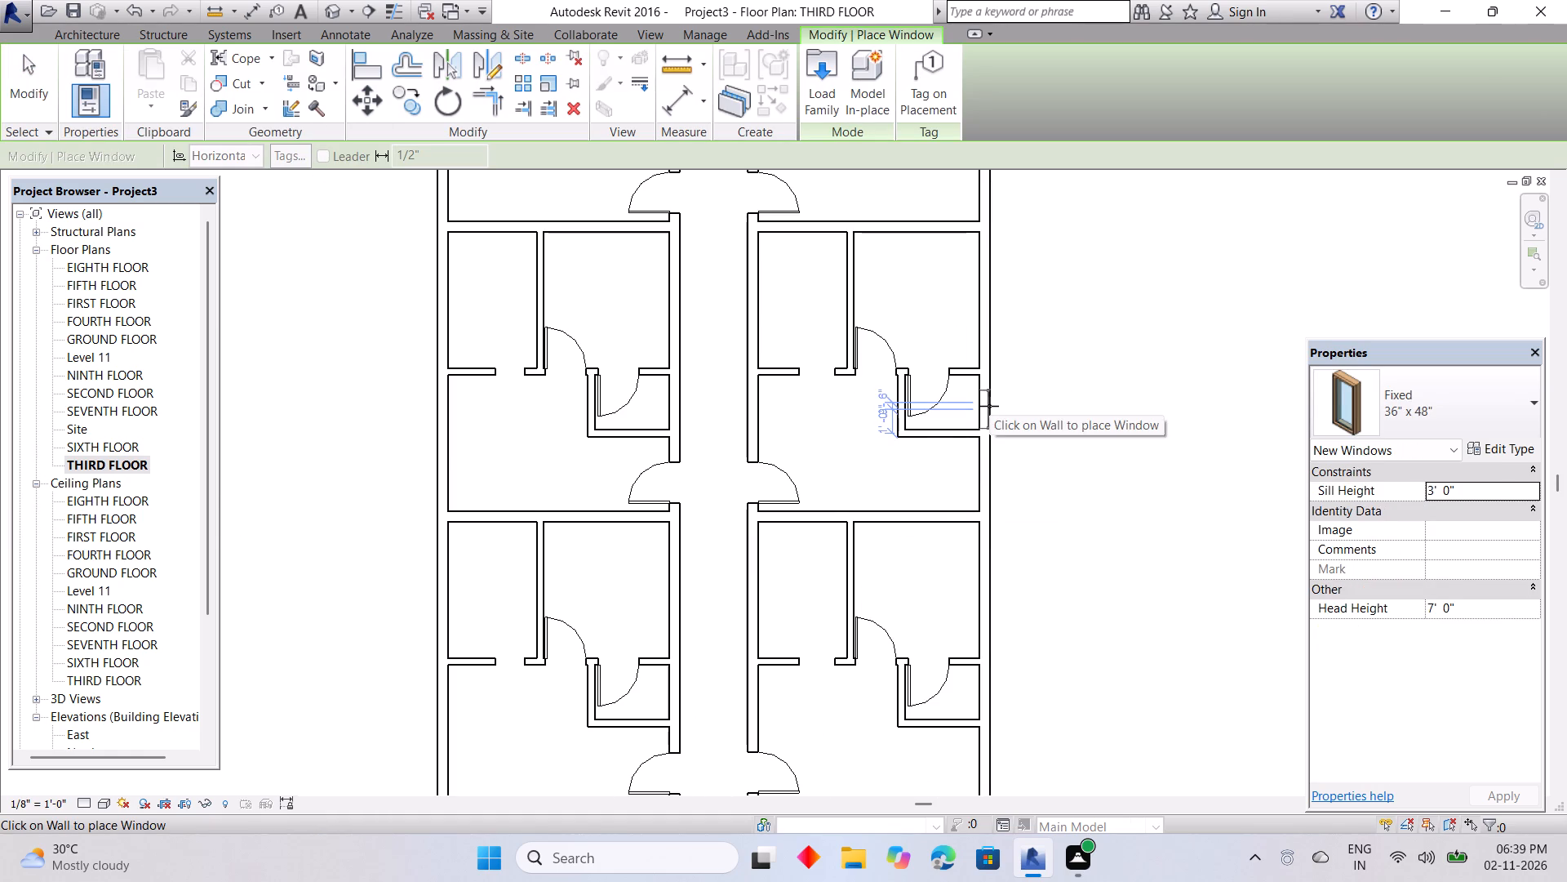
pyautogui.click(989, 401)
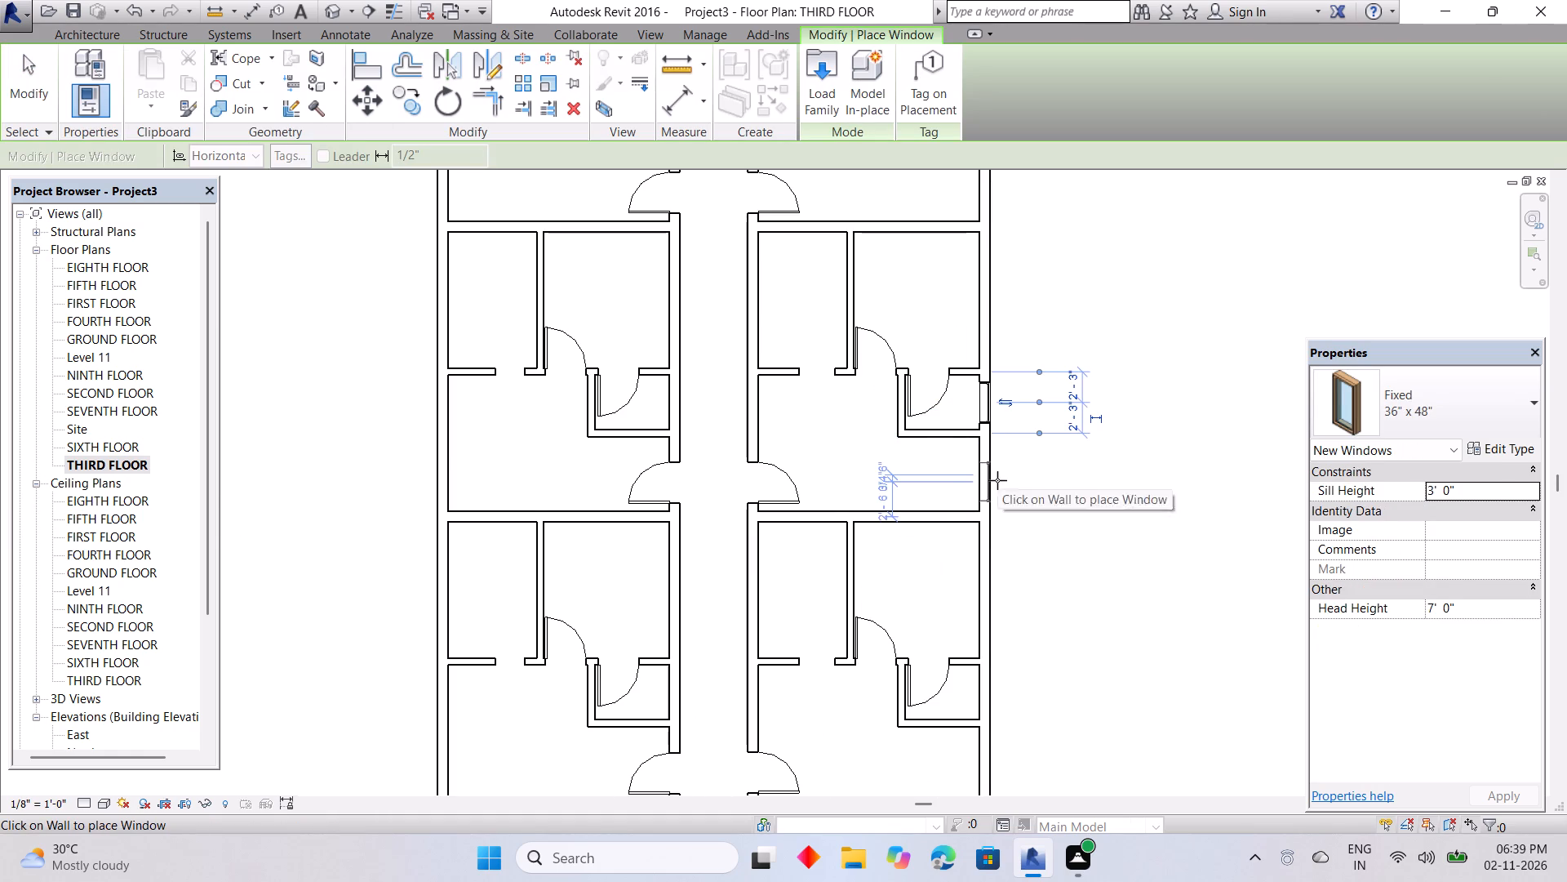
pyautogui.click(994, 475)
pyautogui.moveTo(1027, 517); pyautogui.dragTo(996, 278, button='middle')
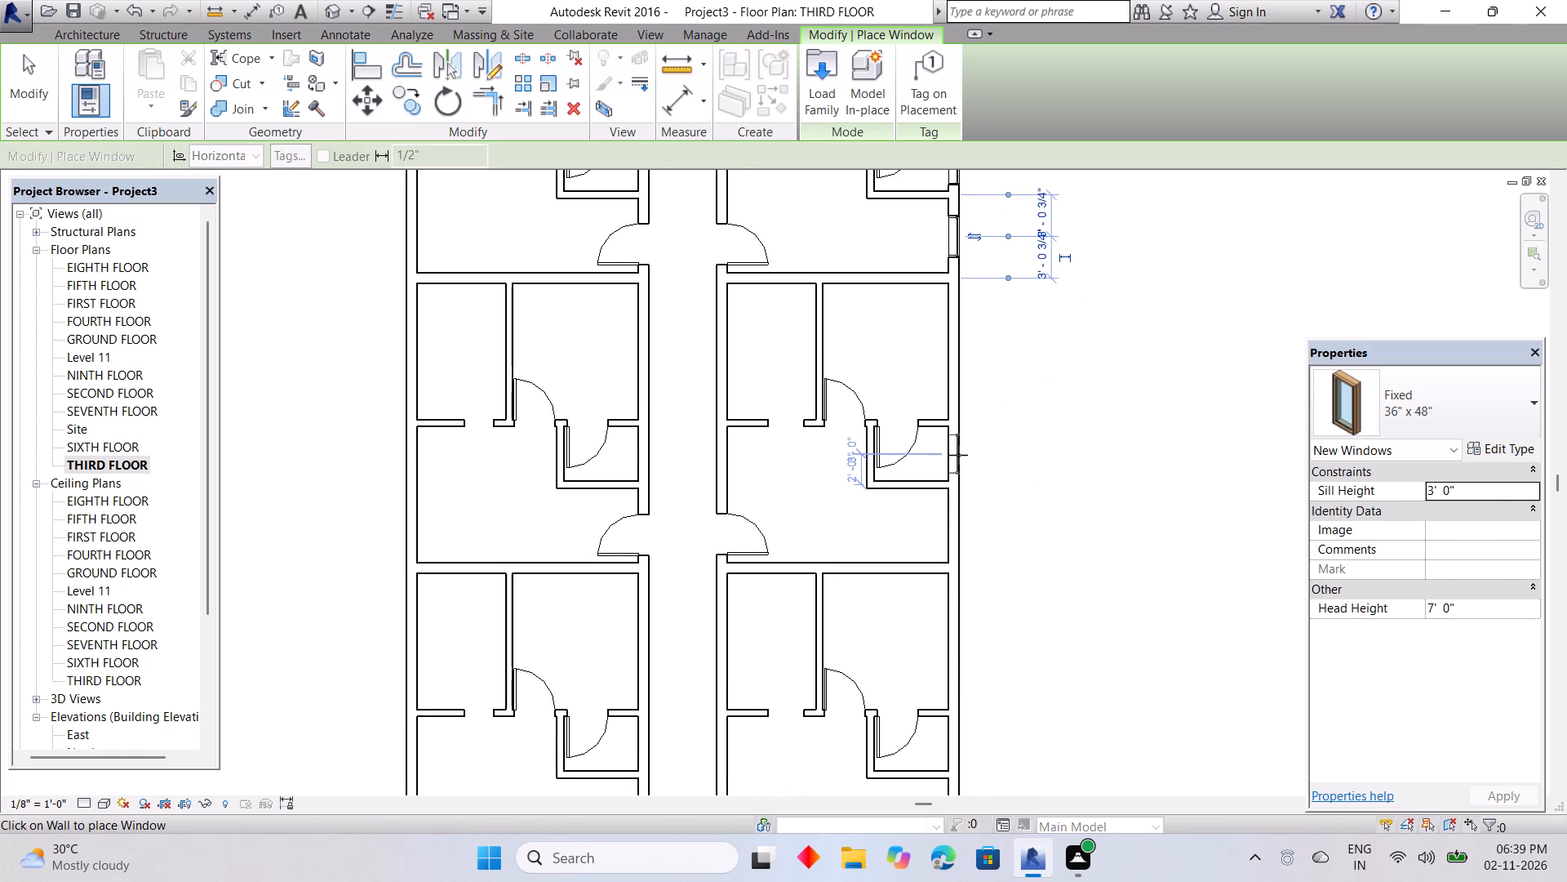
pyautogui.click(958, 455)
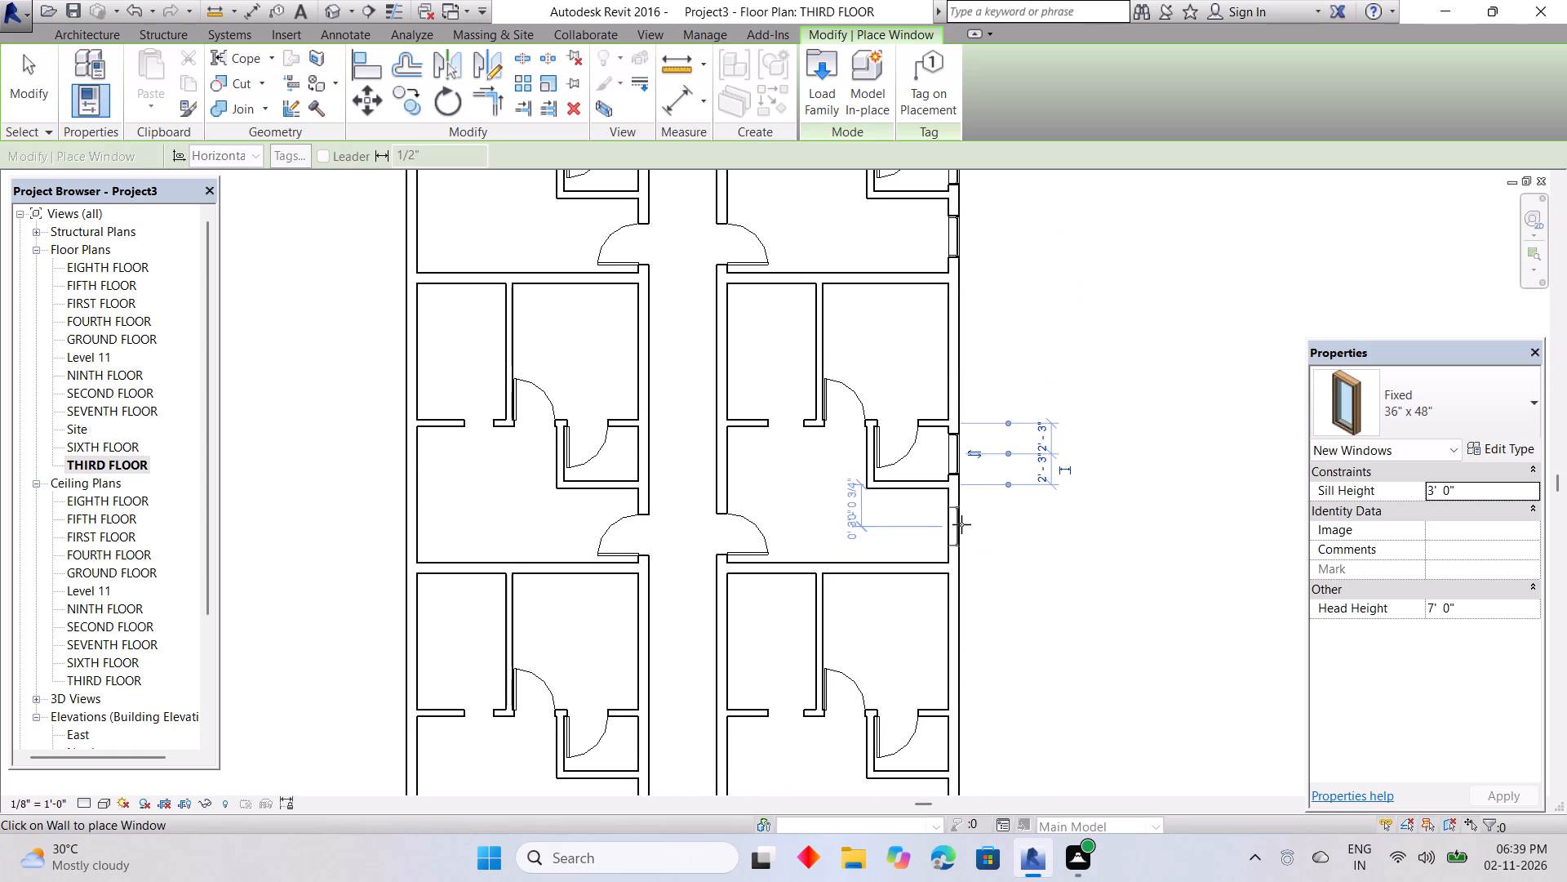
pyautogui.click(961, 524)
# Place windows in the lowest right-hand unit's outer wall, centred 2'-3" in the small room and 2'-6" above the bottom wall in the lower room.
pyautogui.moveTo(1063, 523); pyautogui.dragTo(1022, 271, button='middle')
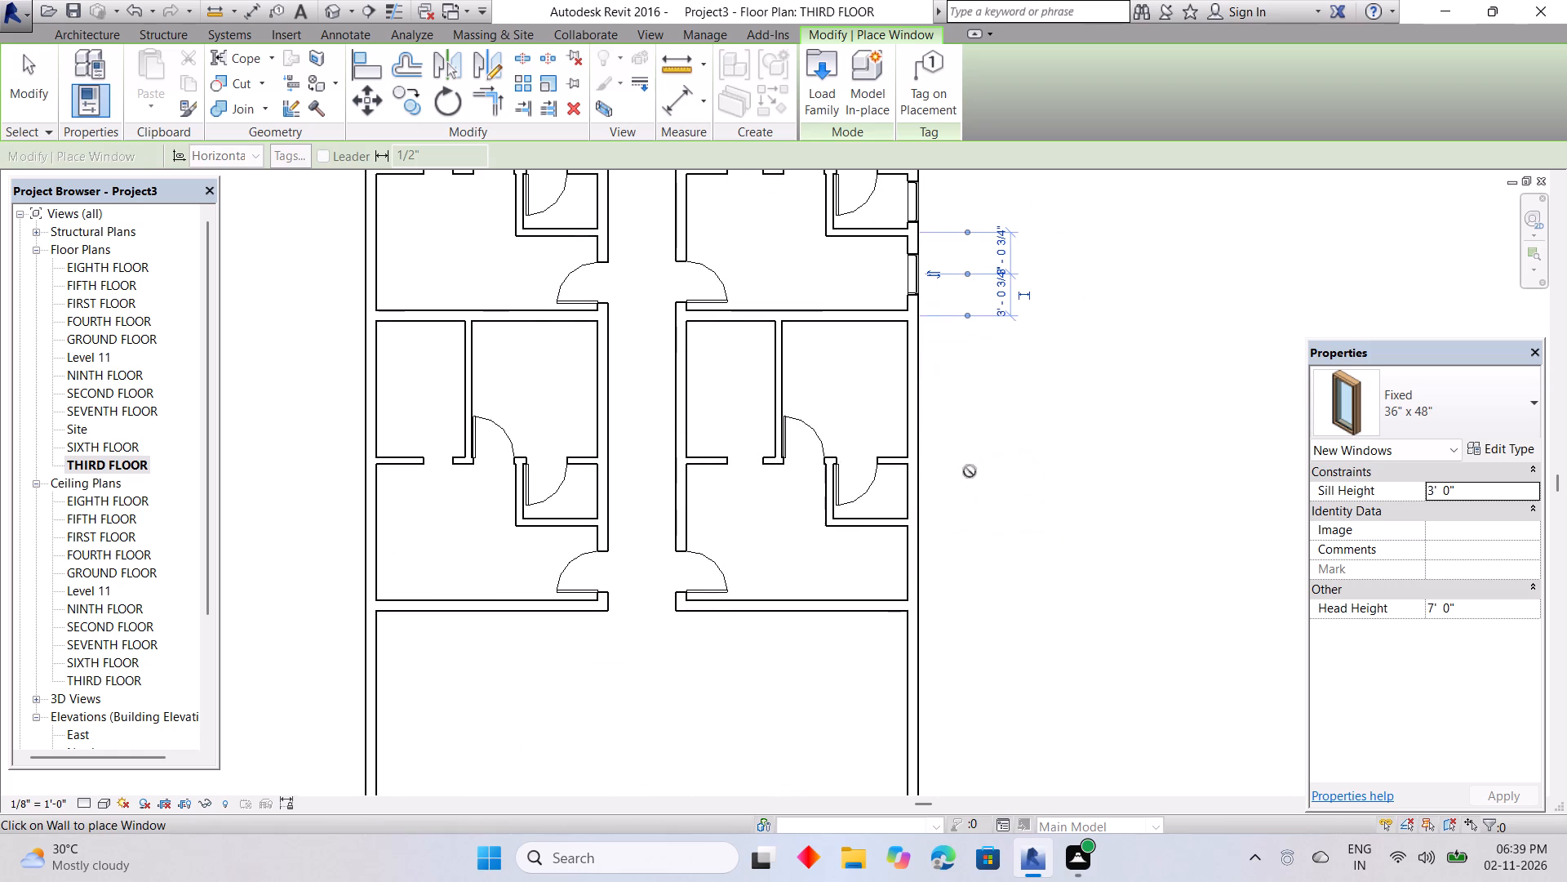
pyautogui.click(924, 495)
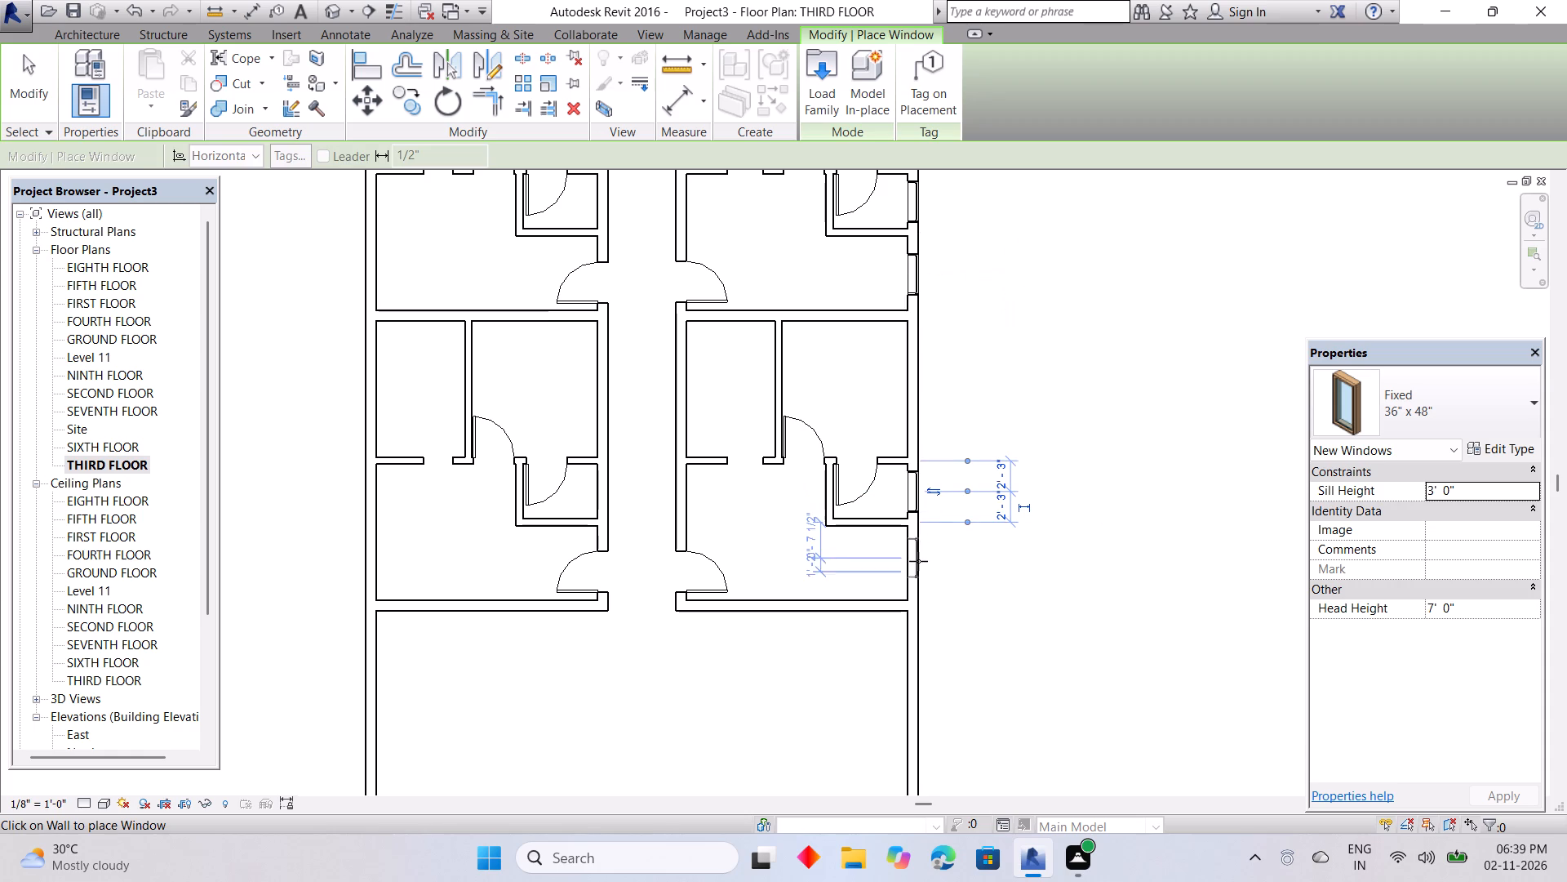
pyautogui.click(917, 568)
# Place windows in the top right-hand unit's outer wall, centred 3'-0 3/4" in the lower room and 2'-3" in the small room.
pyautogui.moveTo(960, 452); pyautogui.dragTo(968, 689, button='middle')
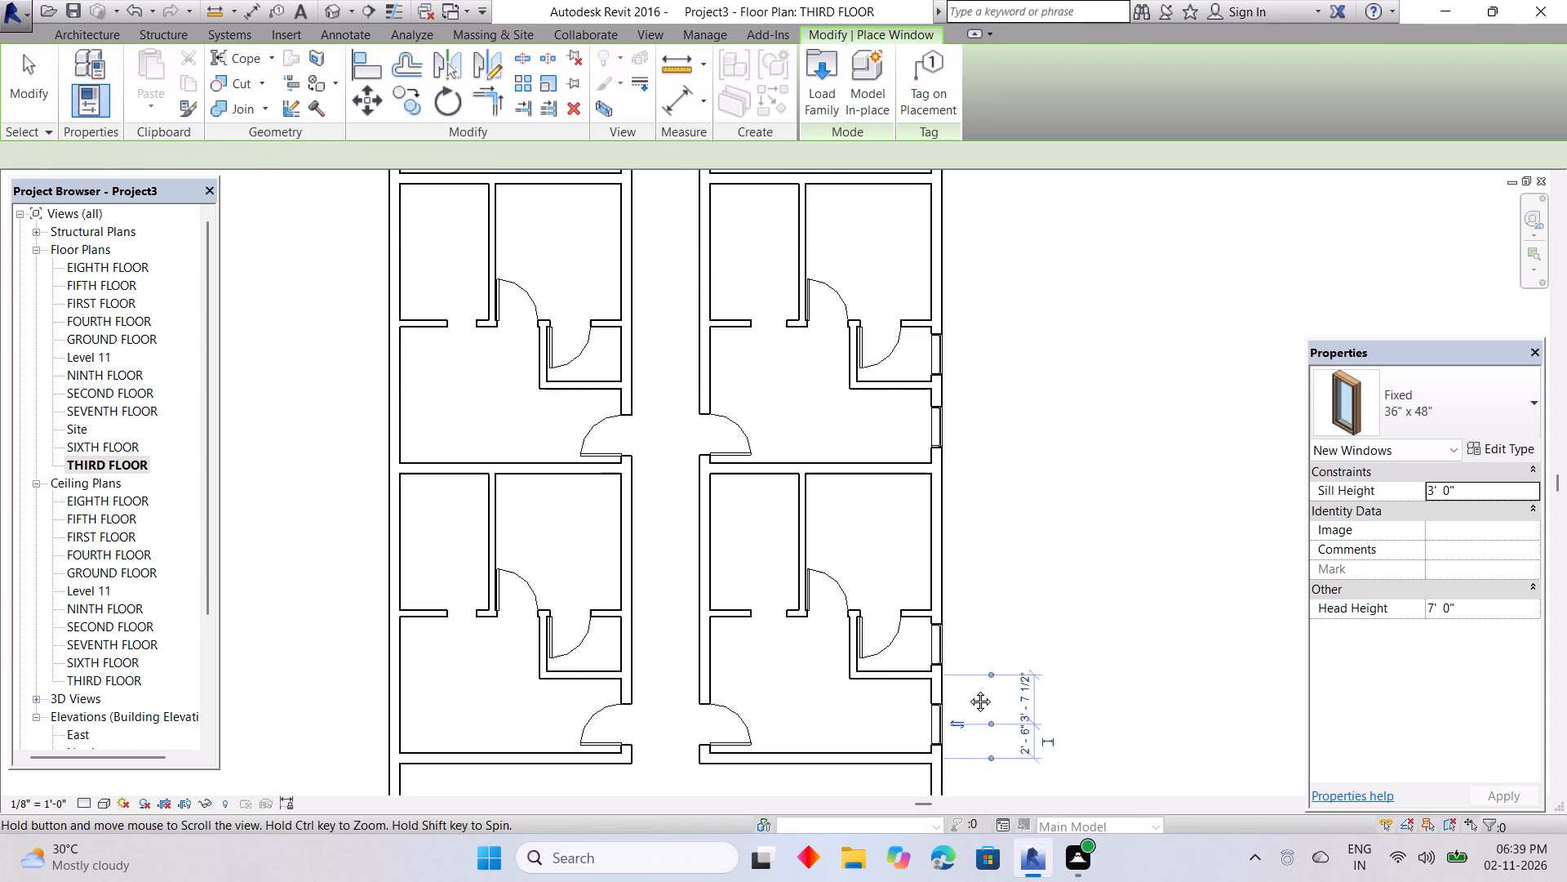
pyautogui.moveTo(968, 689); pyautogui.dragTo(915, 881, button='middle')
pyautogui.moveTo(900, 348); pyautogui.dragTo(982, 832, button='middle')
pyautogui.moveTo(962, 716); pyautogui.dragTo(962, 708, button='middle')
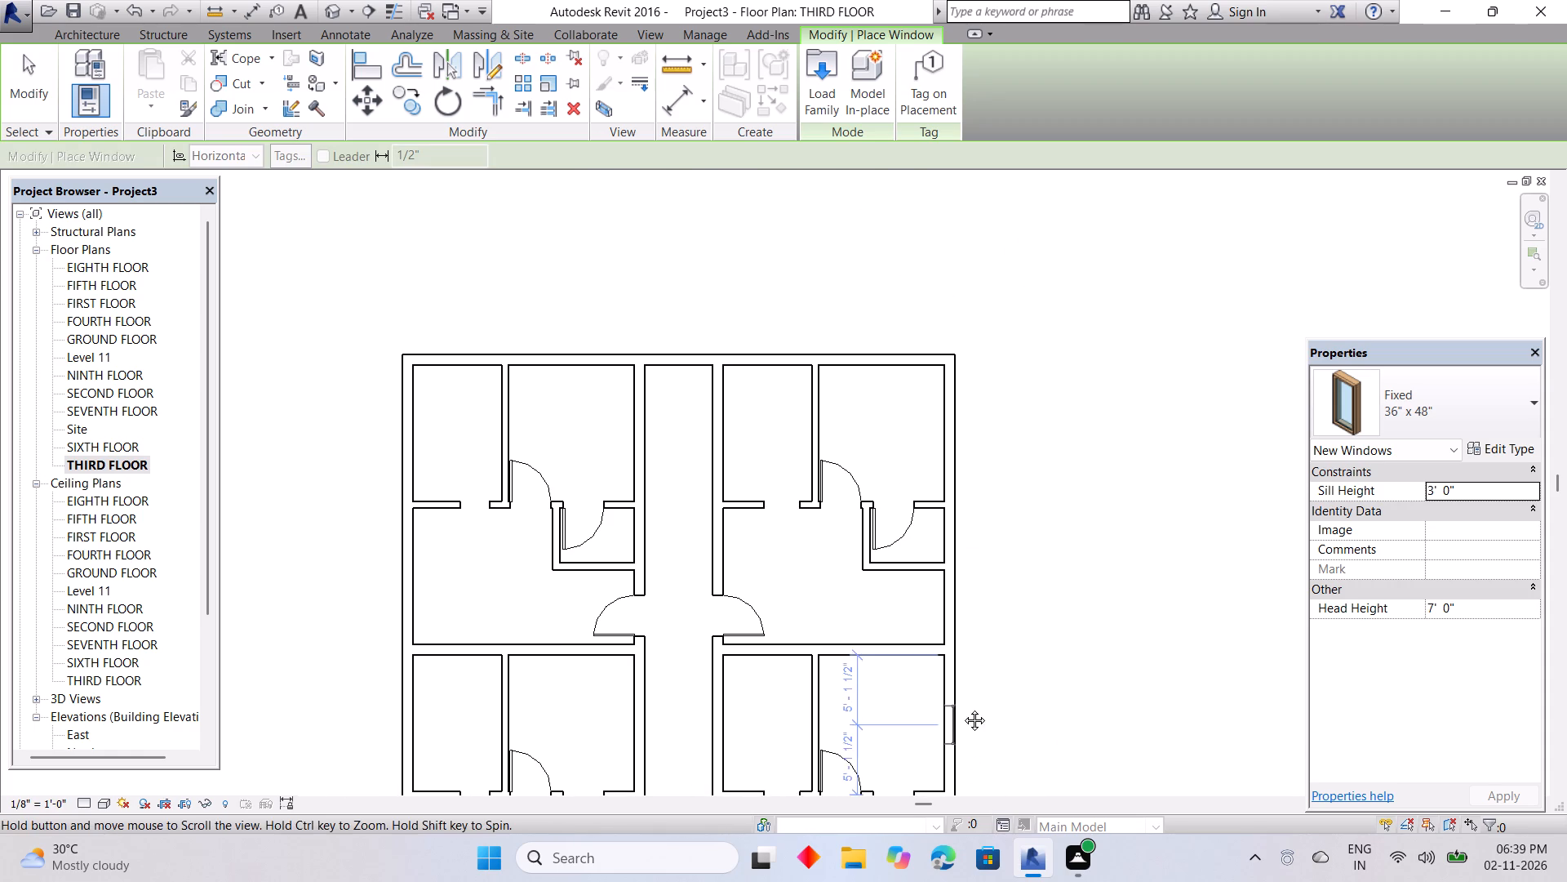
pyautogui.moveTo(962, 708); pyautogui.dragTo(970, 708, button='middle')
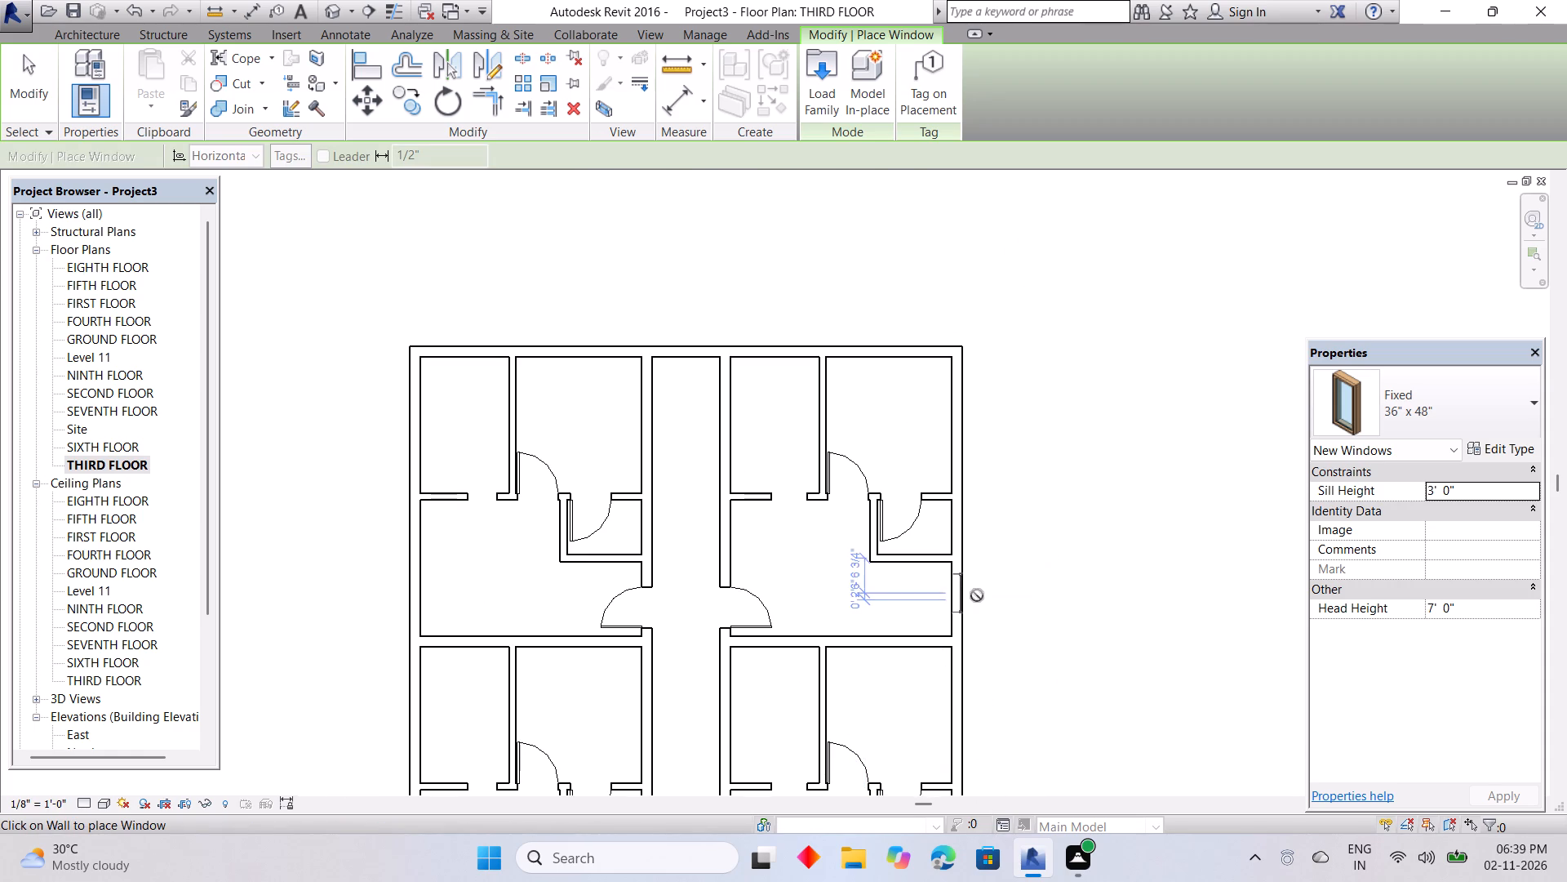
pyautogui.click(964, 601)
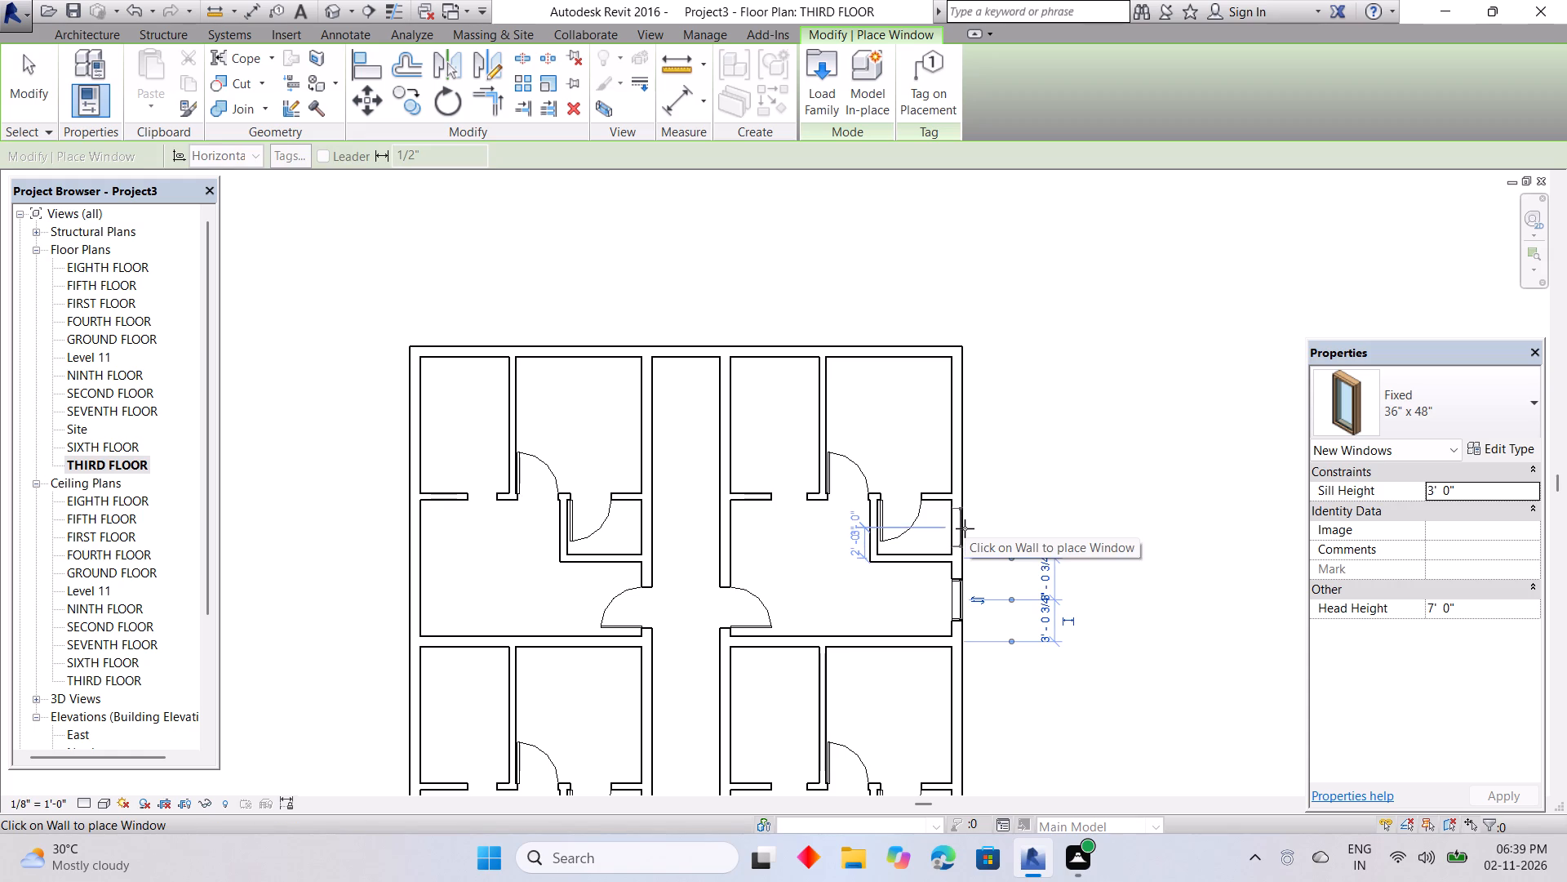
pyautogui.click(965, 528)
# Place a window in the top exterior wall of the top right-hand unit's larger upper room, centred 3'-6" from the partition.
pyautogui.scroll(-1, 1012, 487)
pyautogui.moveTo(978, 377); pyautogui.dragTo(1097, 430, button='middle')
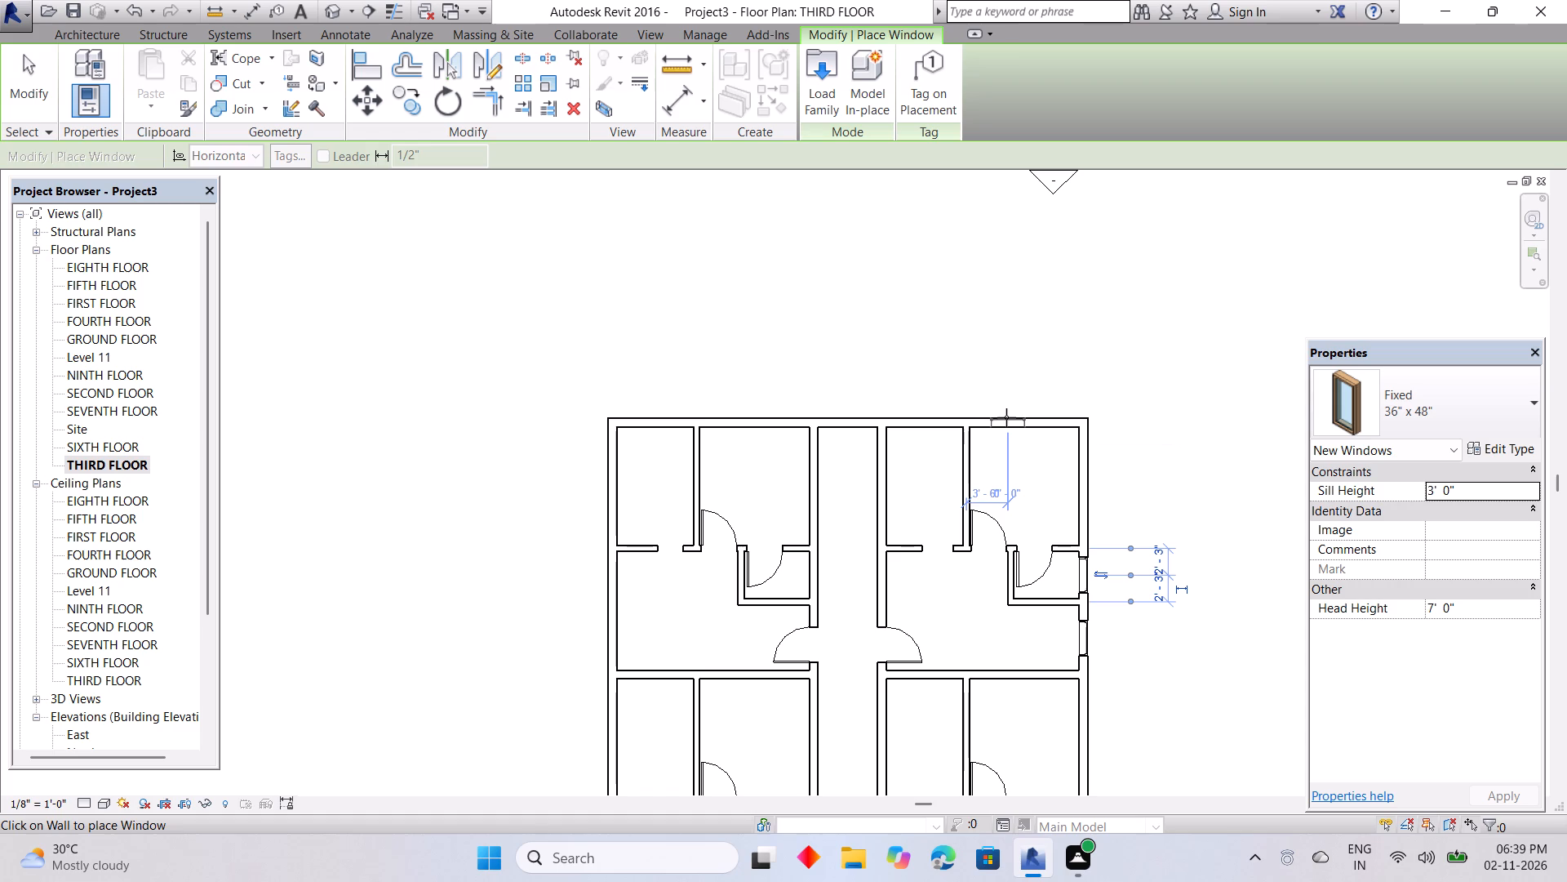
pyautogui.click(1007, 417)
pyautogui.moveTo(823, 433); pyautogui.dragTo(973, 444, button='middle')
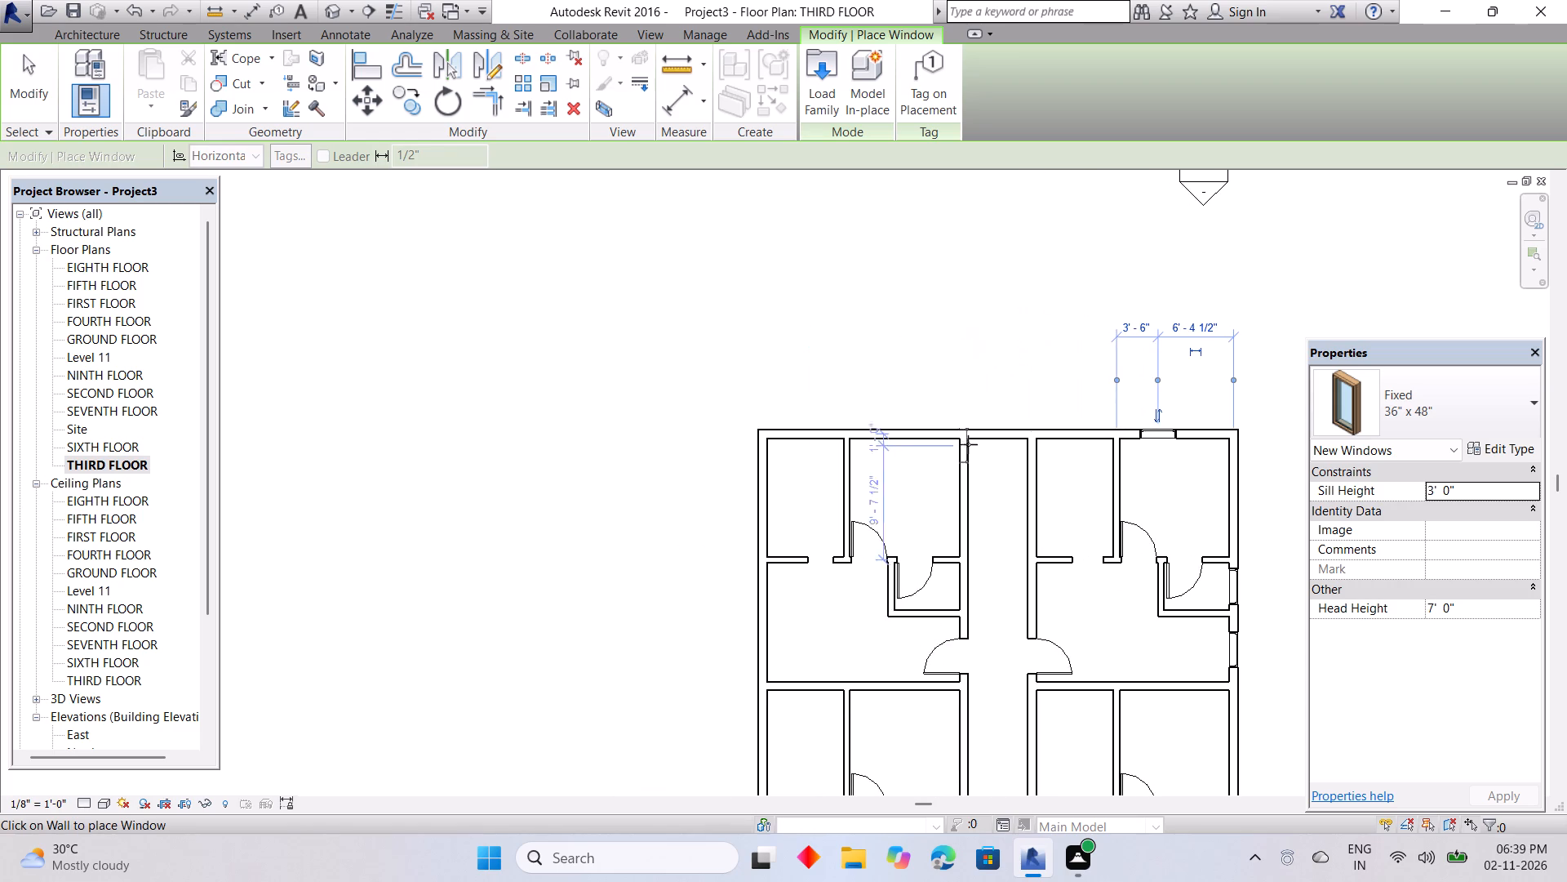
# Place a Fixed 36" x 48" window in the top exterior wall of the top left-hand unit's larger upper room, 3'-6" from the partition.
pyautogui.click(888, 429)
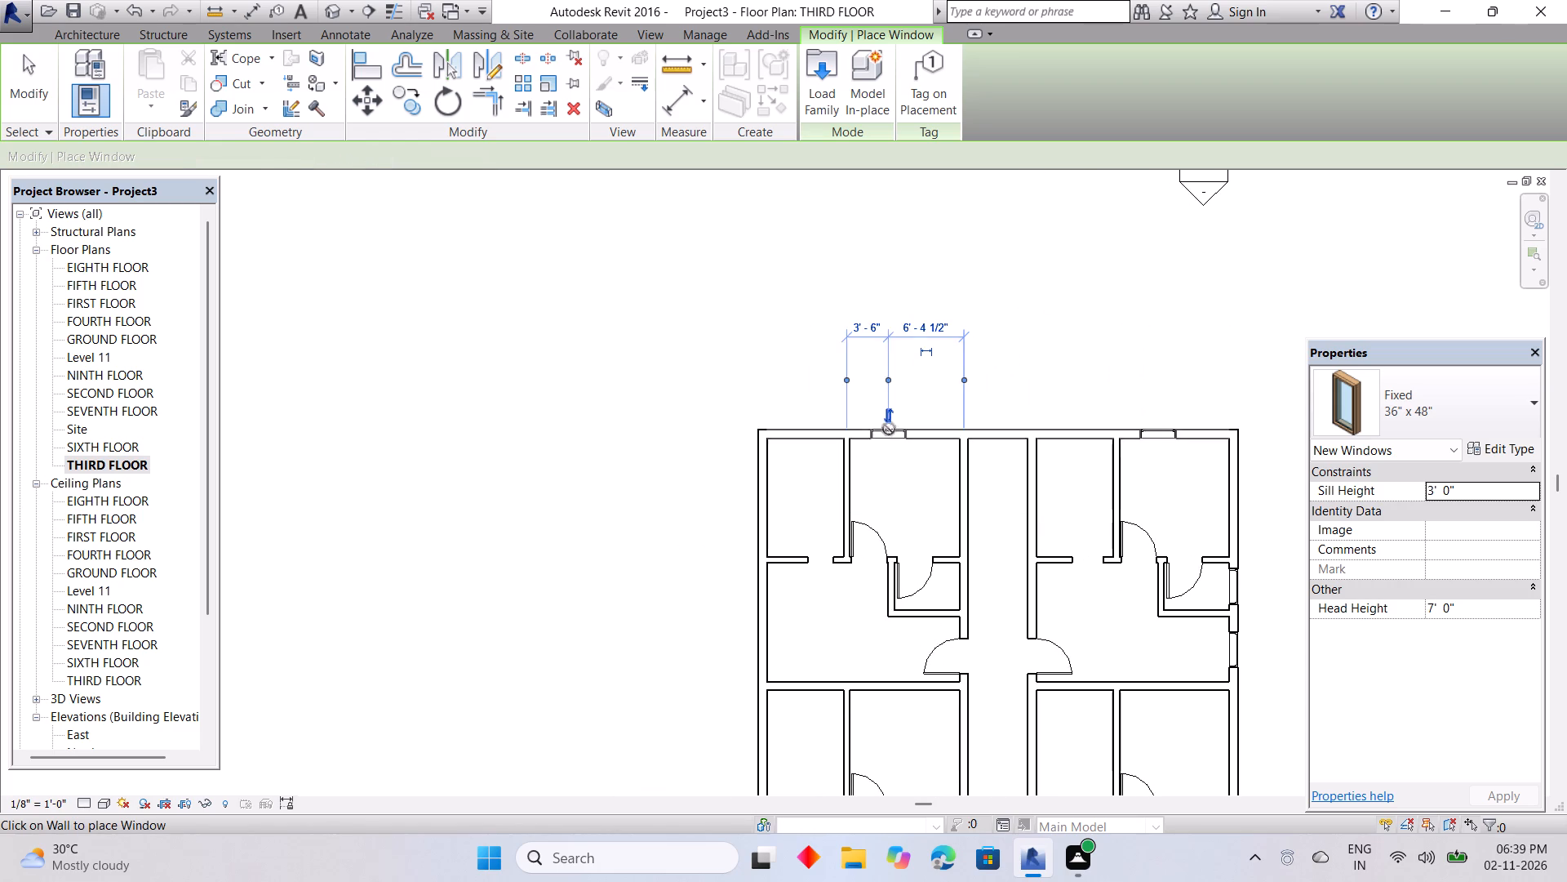
# Place windows in the top left-hand unit's outer wall, centred 3'-6" above the partition in the upper room and 3'-6" above the bottom wall below.
pyautogui.click(761, 521)
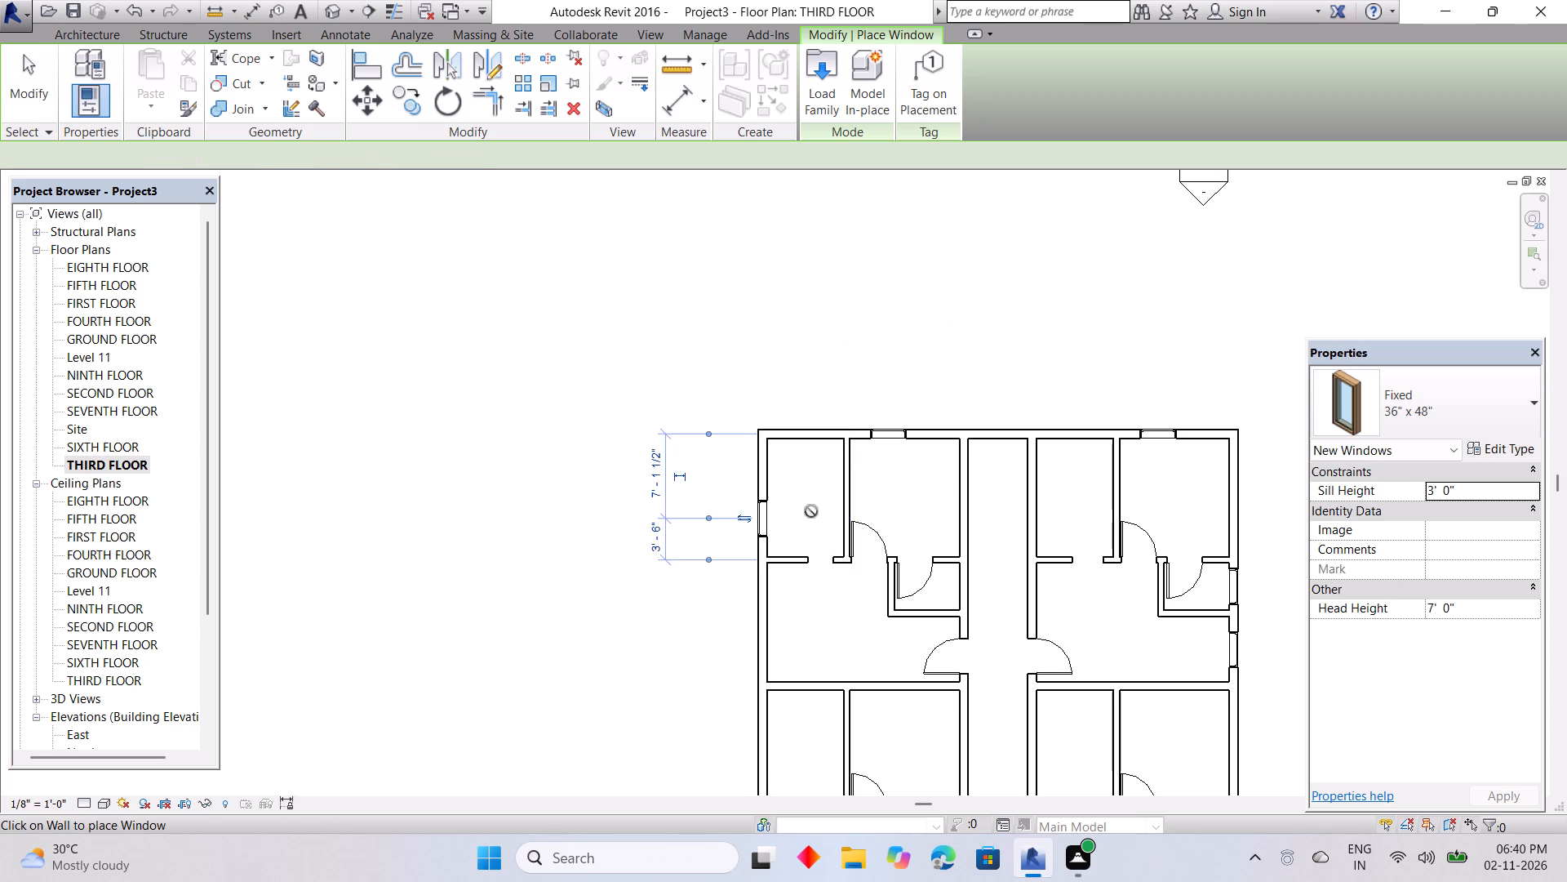
pyautogui.moveTo(812, 510); pyautogui.dragTo(809, 310, button='middle')
pyautogui.click(759, 443)
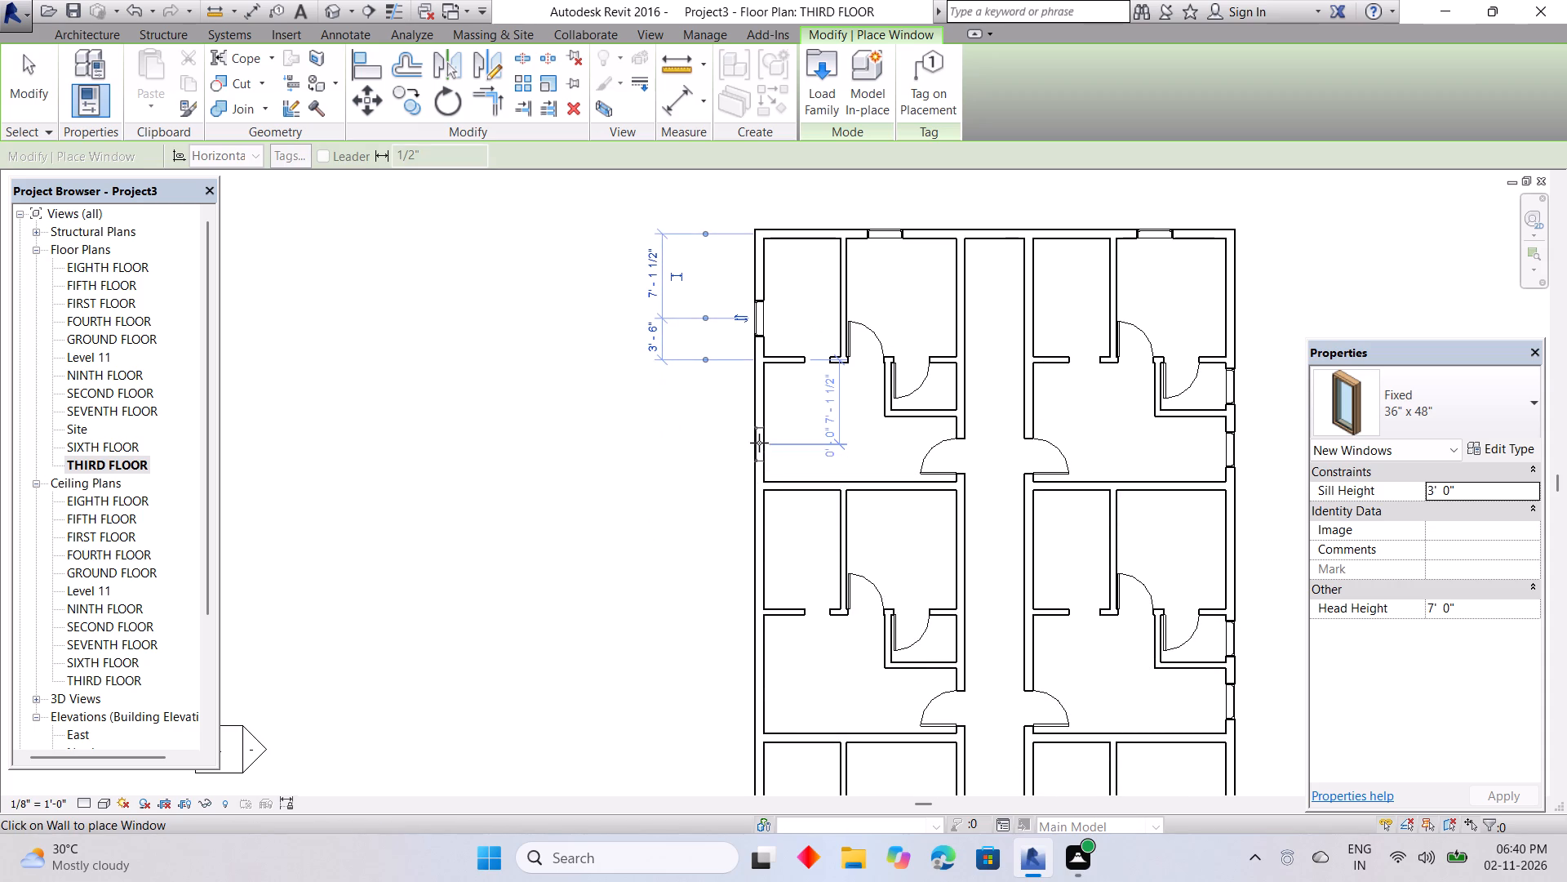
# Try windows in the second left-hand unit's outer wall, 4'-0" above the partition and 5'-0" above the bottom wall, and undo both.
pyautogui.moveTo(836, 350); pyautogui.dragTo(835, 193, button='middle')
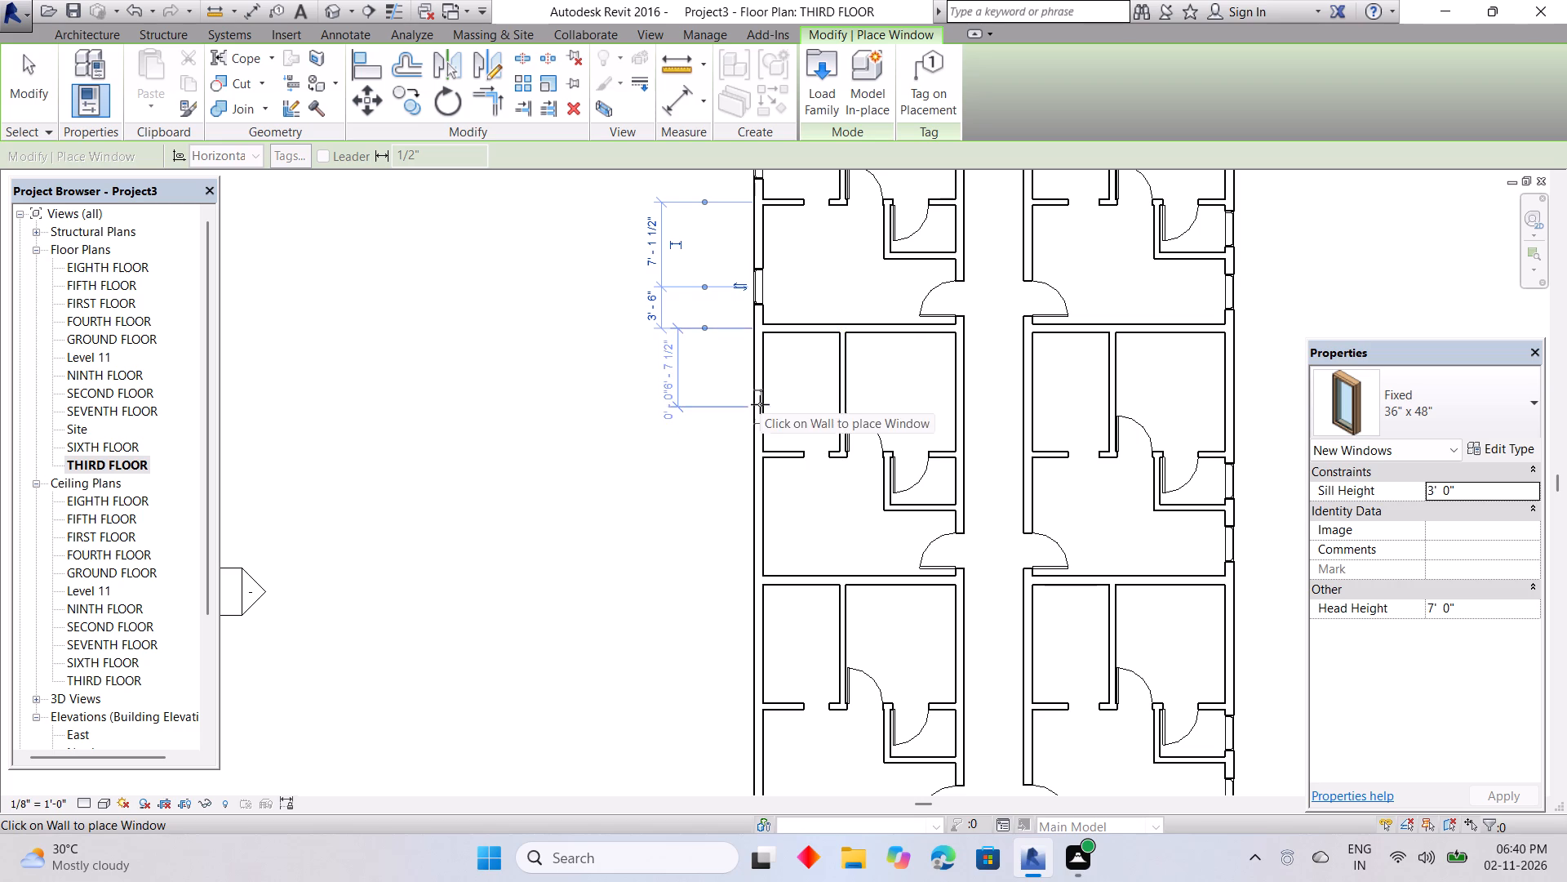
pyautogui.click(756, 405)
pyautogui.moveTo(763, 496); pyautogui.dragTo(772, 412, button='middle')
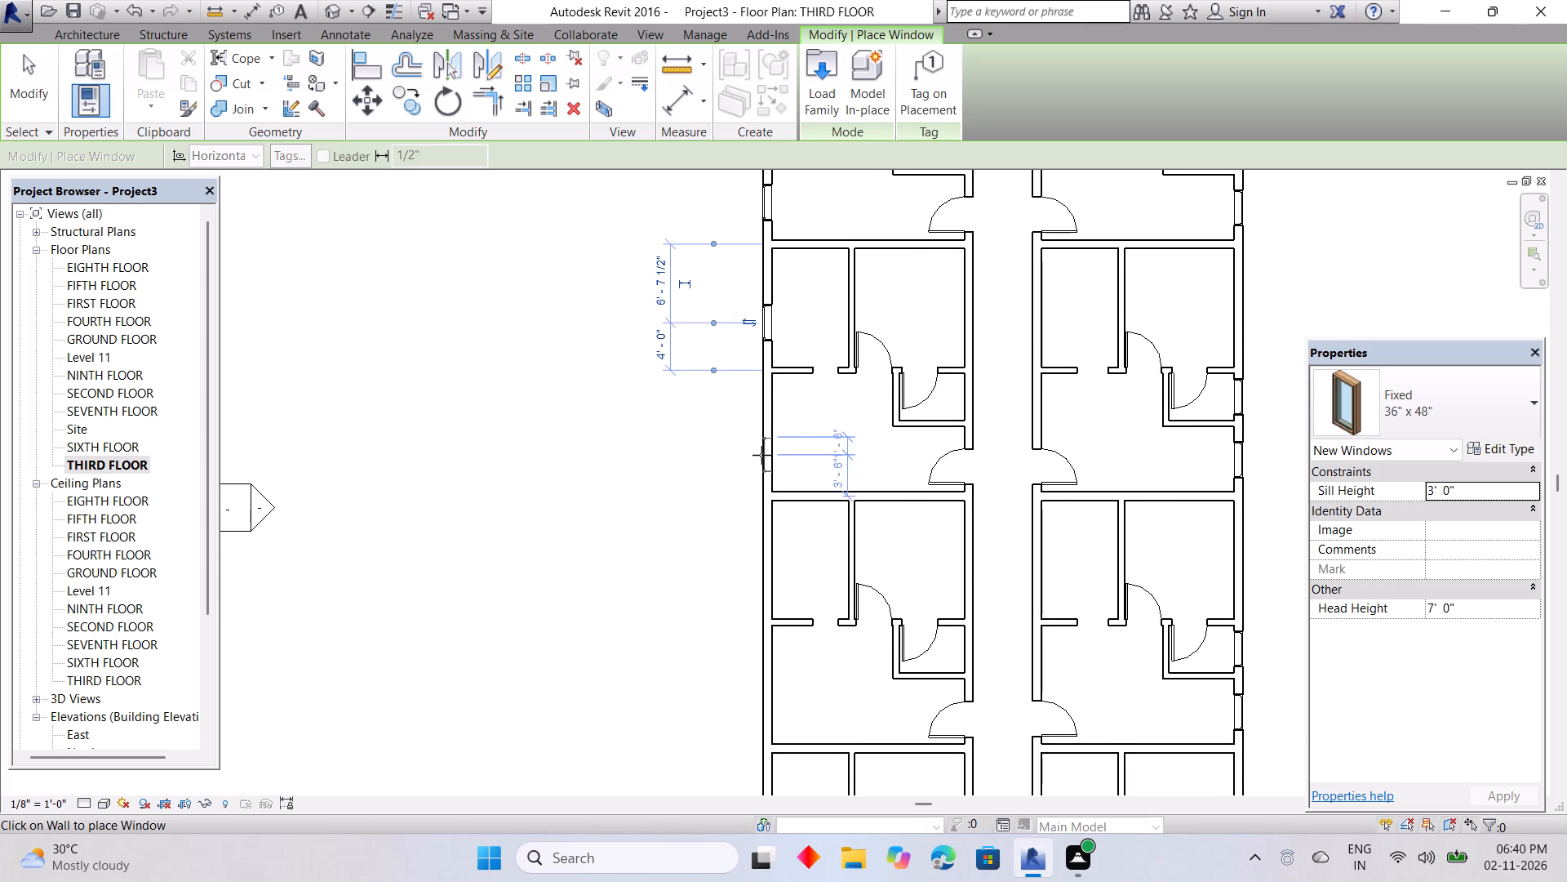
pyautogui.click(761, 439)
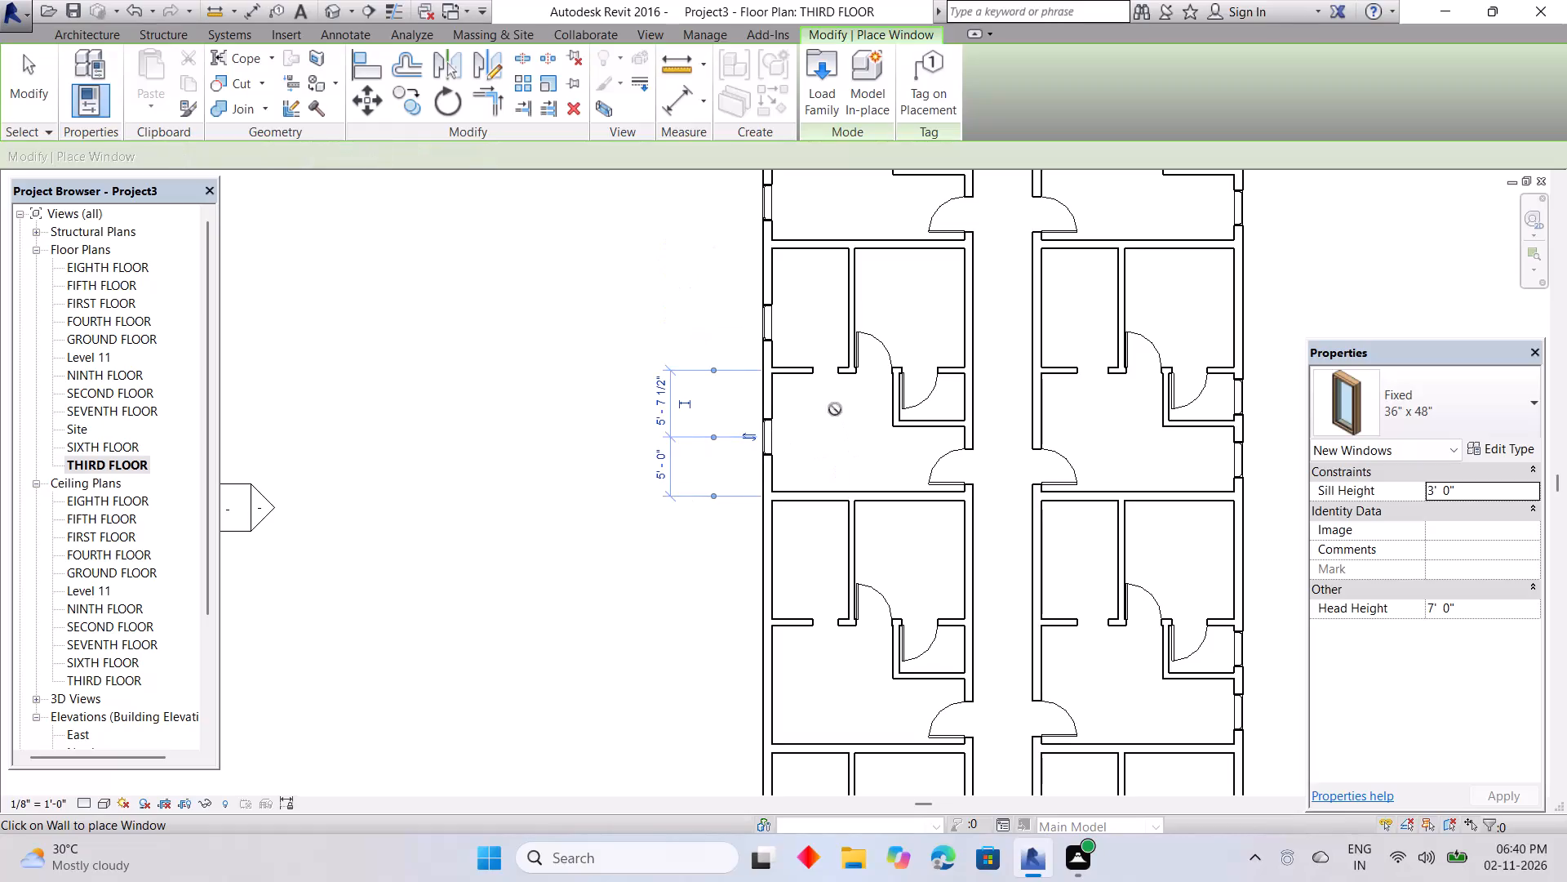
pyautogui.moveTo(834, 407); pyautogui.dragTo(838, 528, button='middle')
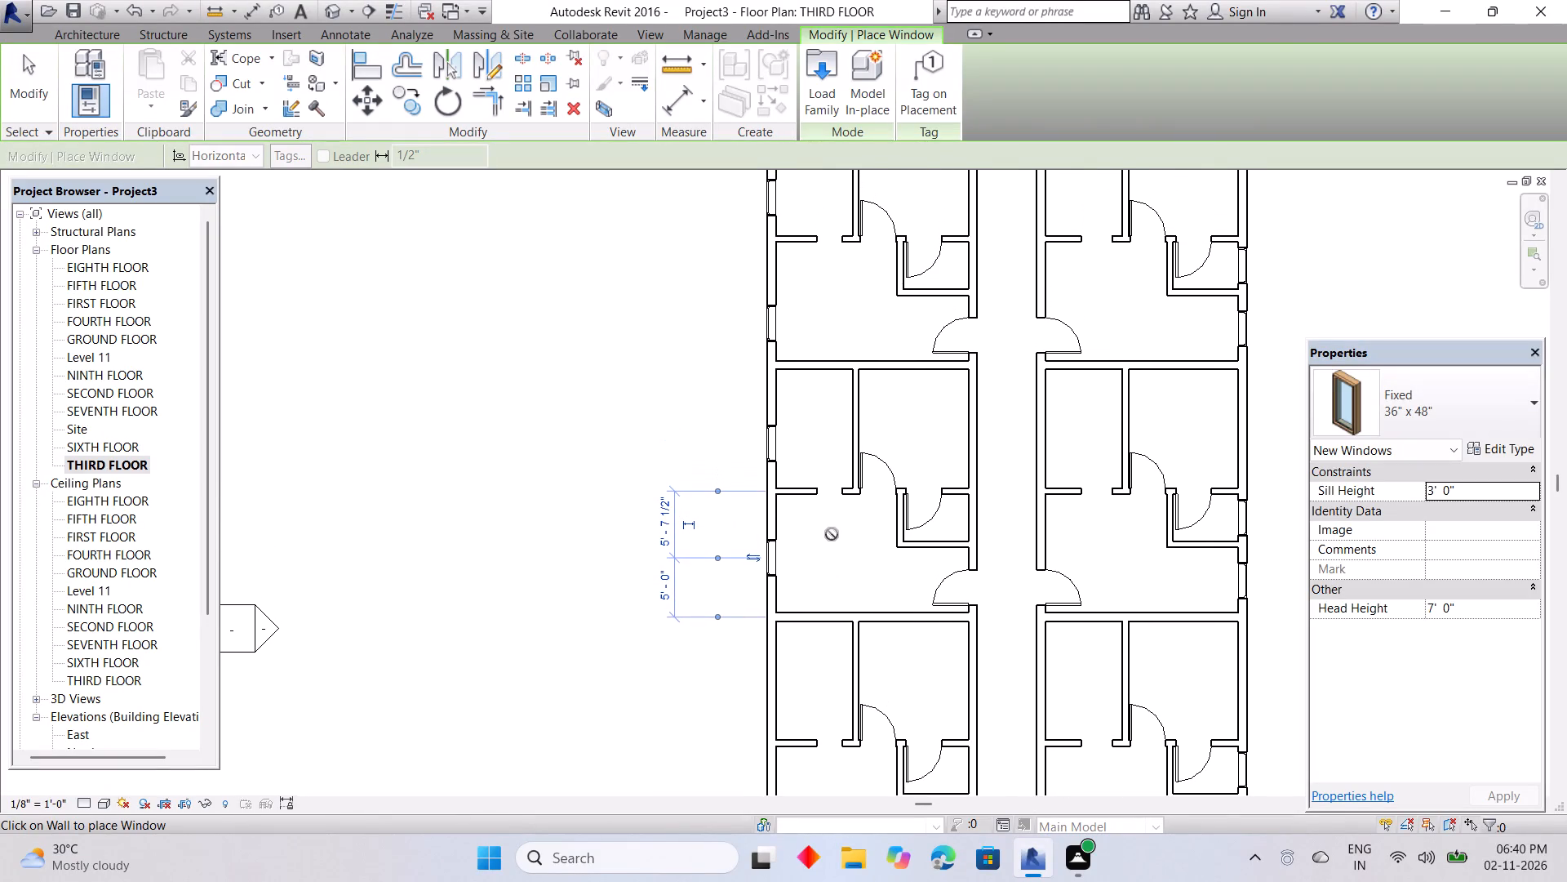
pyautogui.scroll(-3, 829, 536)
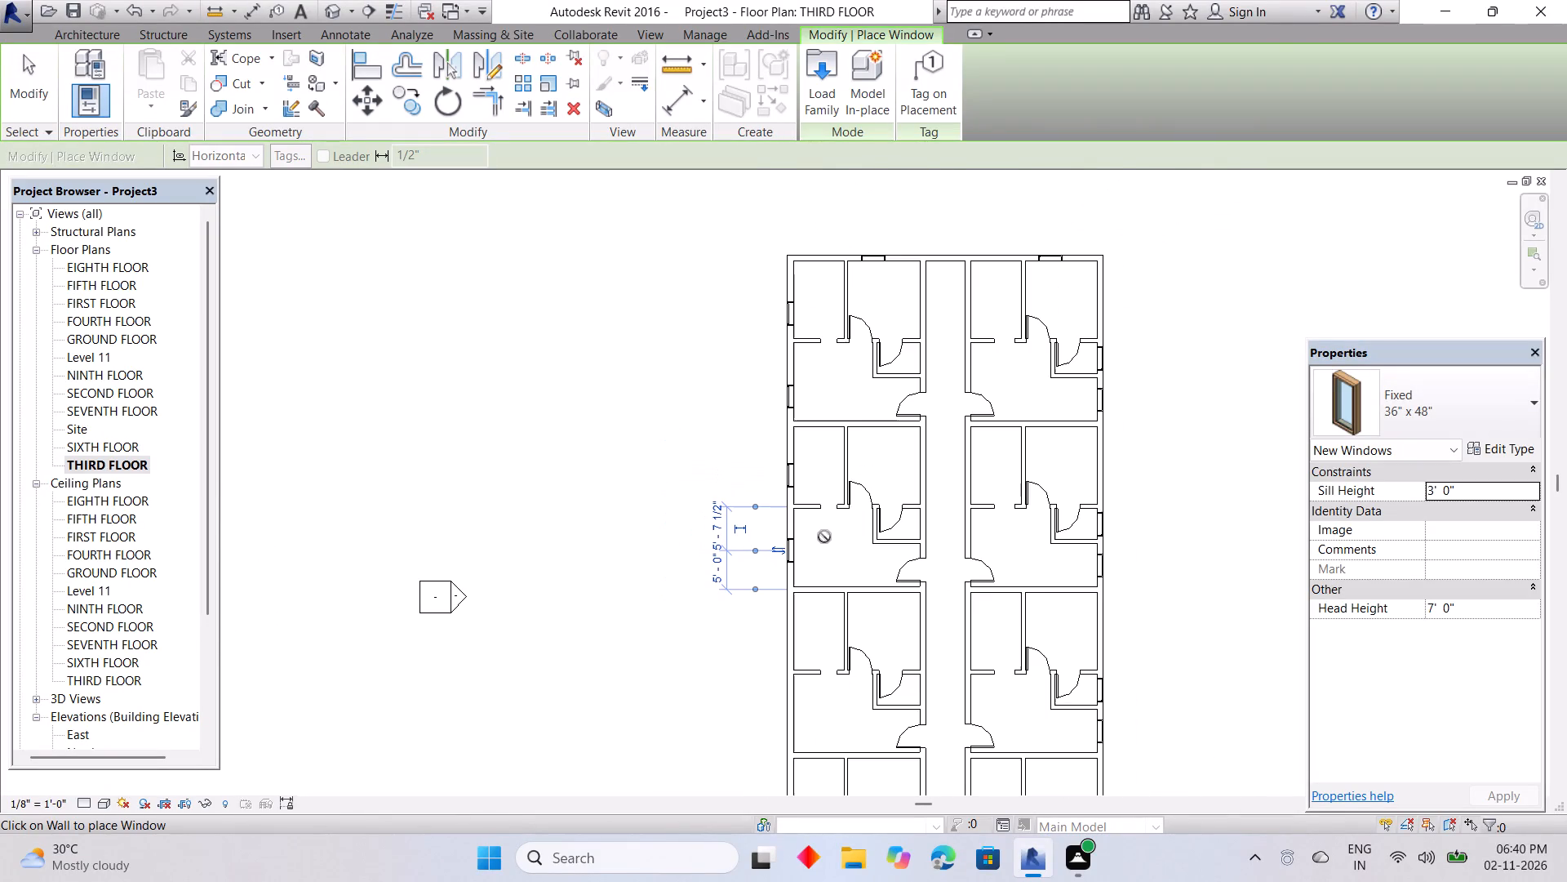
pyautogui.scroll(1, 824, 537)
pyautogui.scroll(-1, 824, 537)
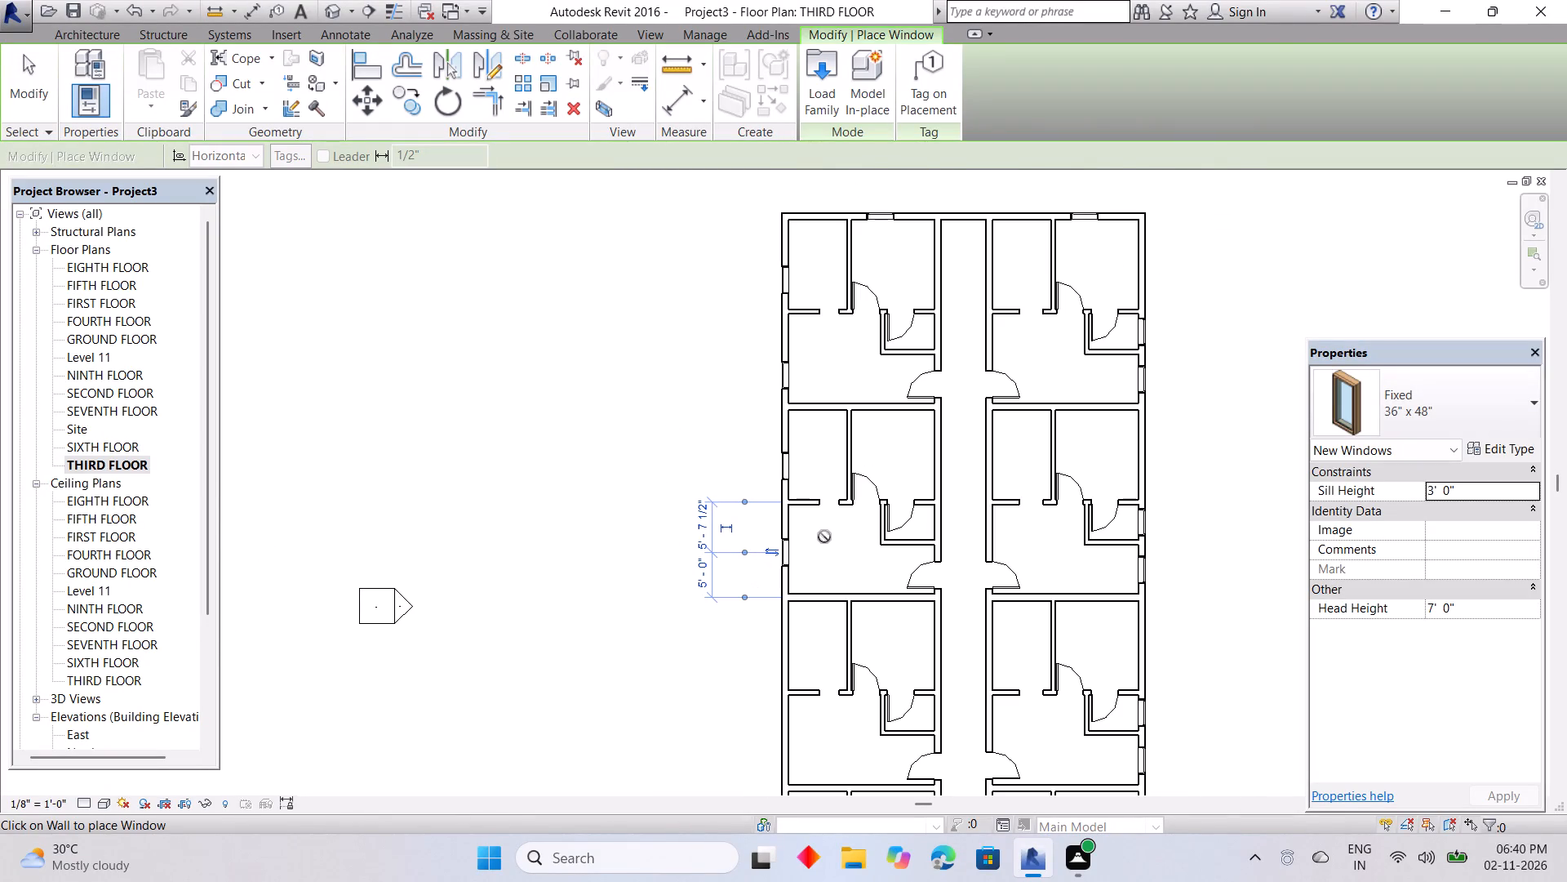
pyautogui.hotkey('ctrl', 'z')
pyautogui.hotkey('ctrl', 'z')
# Place a window in the outer wall of the second left-hand unit's upper room, centred 4'-0" above the partition.
pyautogui.scroll(-3, 773, 440)
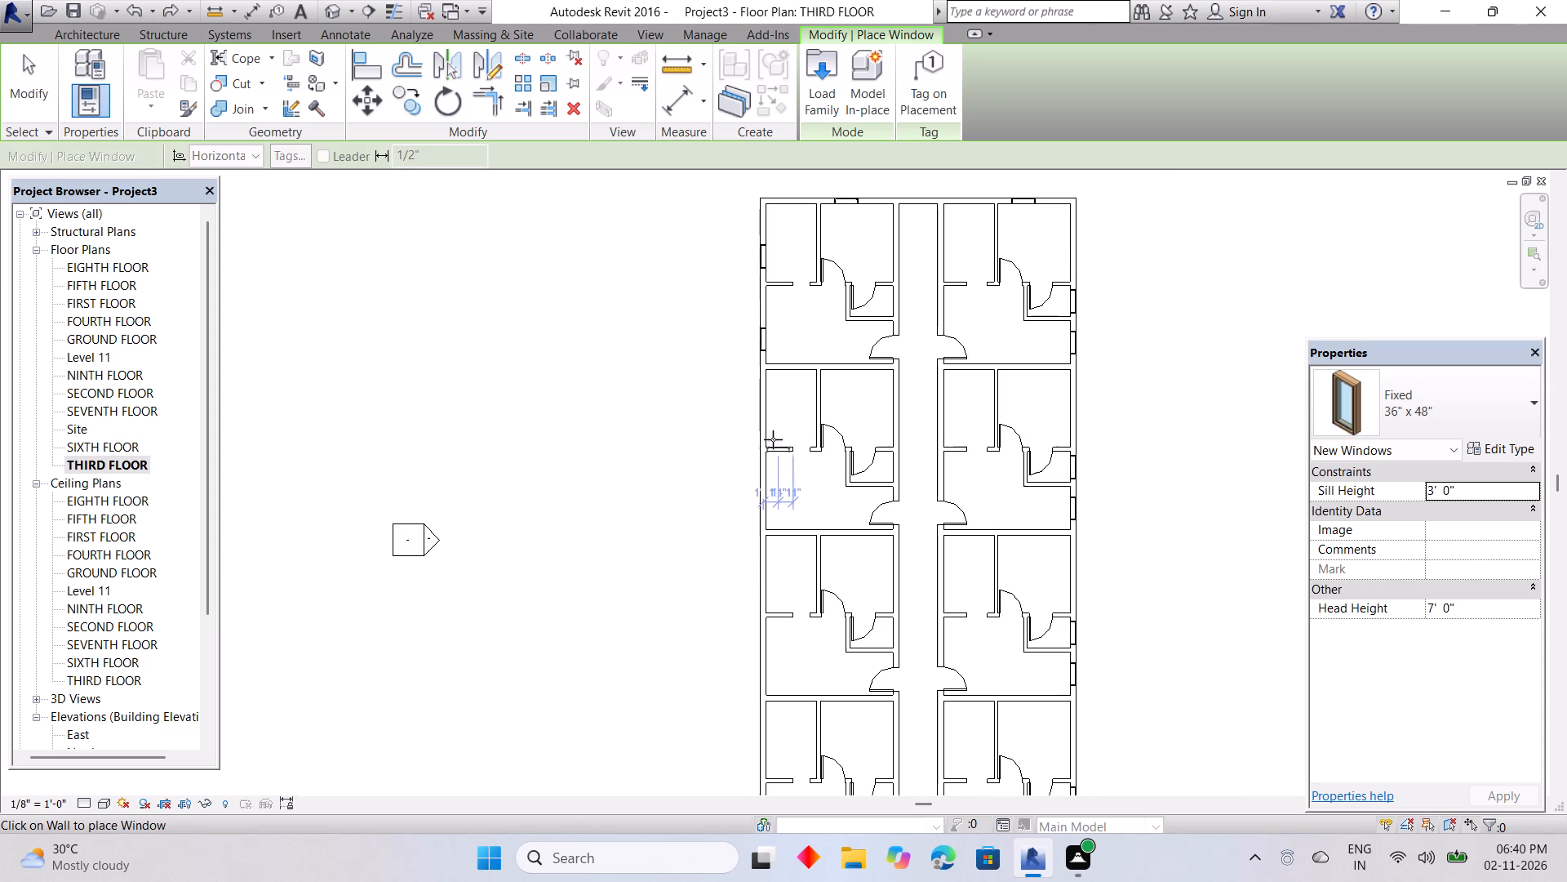
pyautogui.moveTo(780, 415); pyautogui.dragTo(789, 477, button='middle')
pyautogui.scroll(3, 780, 470)
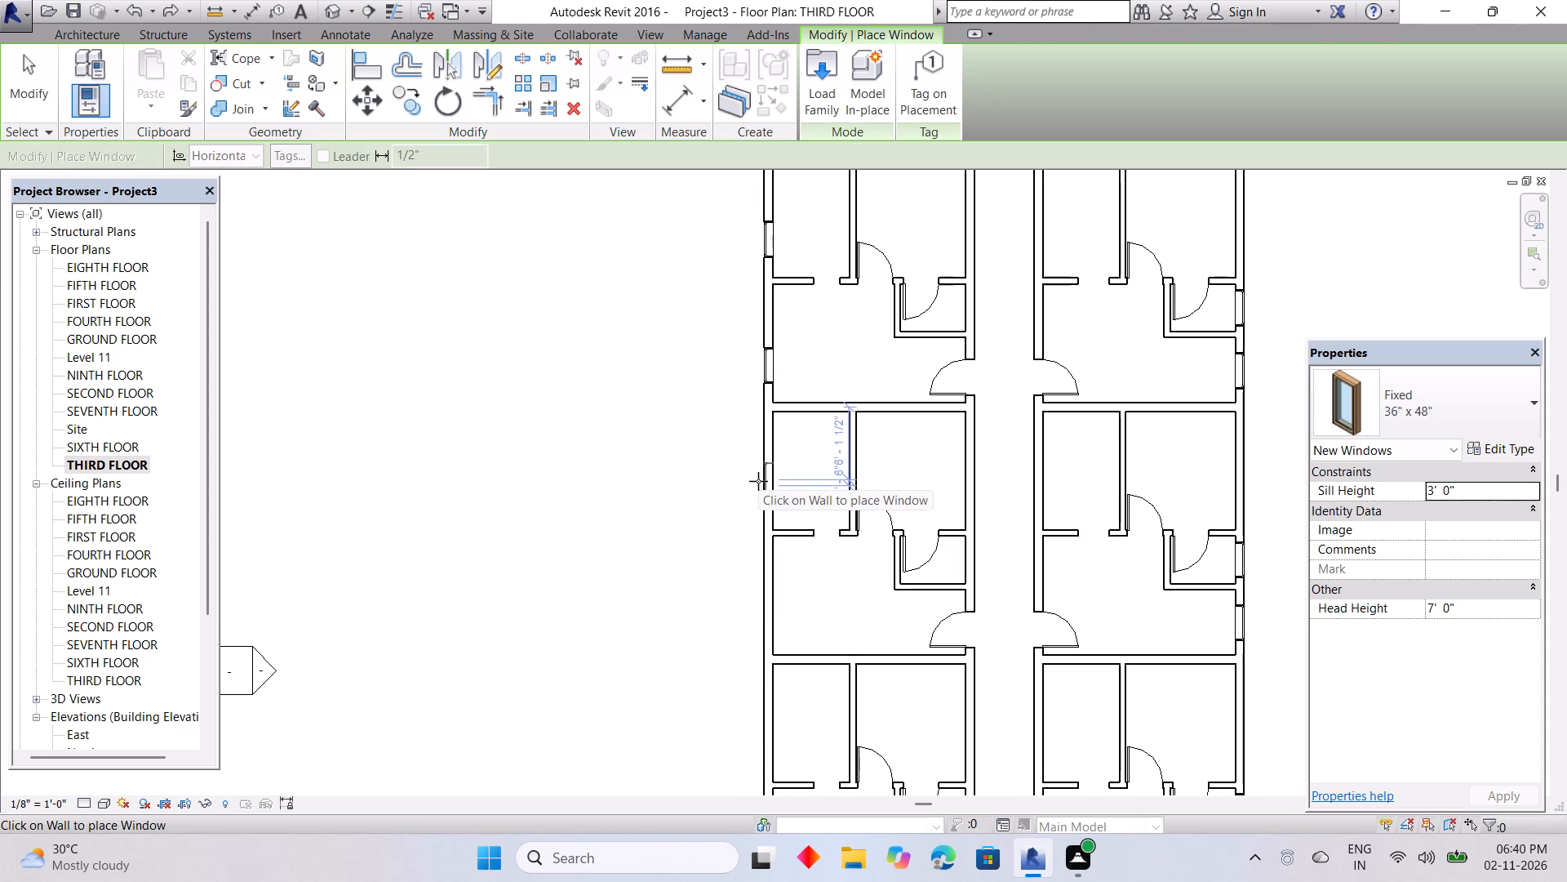
pyautogui.click(758, 486)
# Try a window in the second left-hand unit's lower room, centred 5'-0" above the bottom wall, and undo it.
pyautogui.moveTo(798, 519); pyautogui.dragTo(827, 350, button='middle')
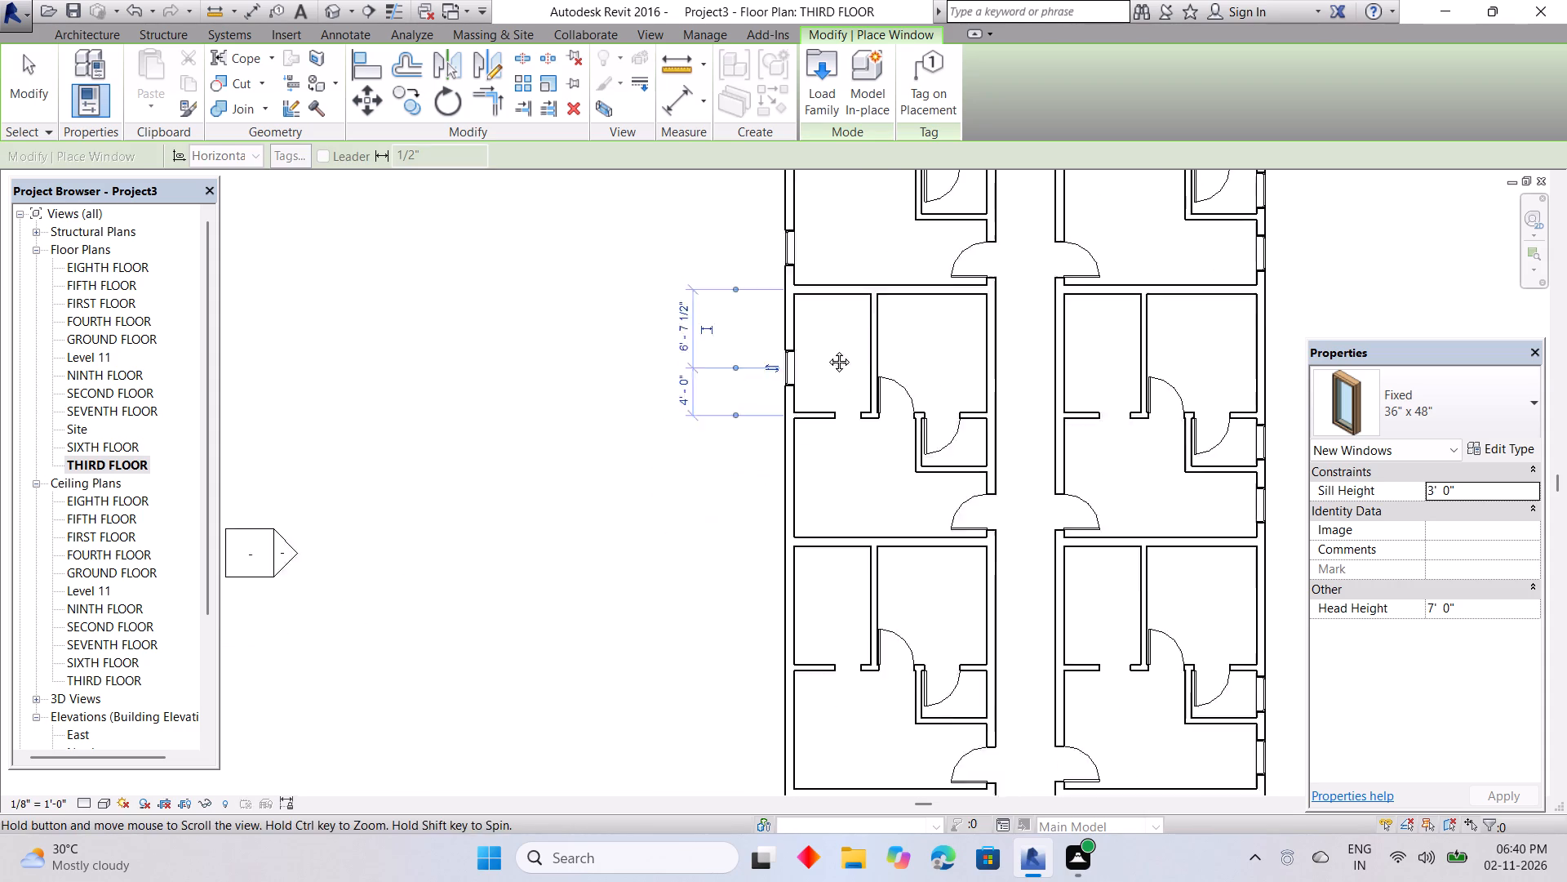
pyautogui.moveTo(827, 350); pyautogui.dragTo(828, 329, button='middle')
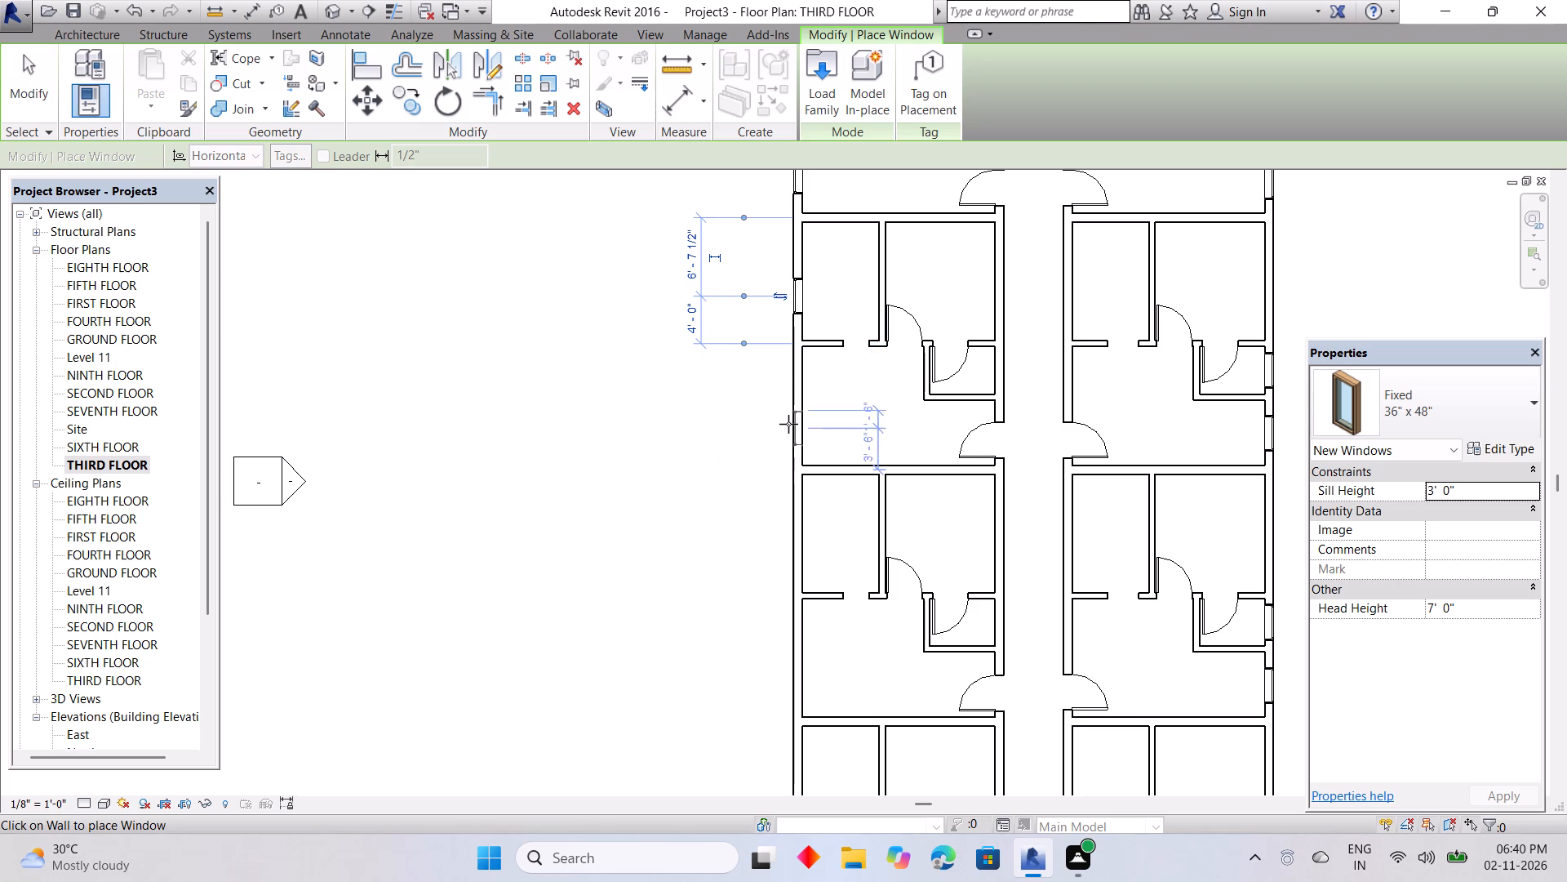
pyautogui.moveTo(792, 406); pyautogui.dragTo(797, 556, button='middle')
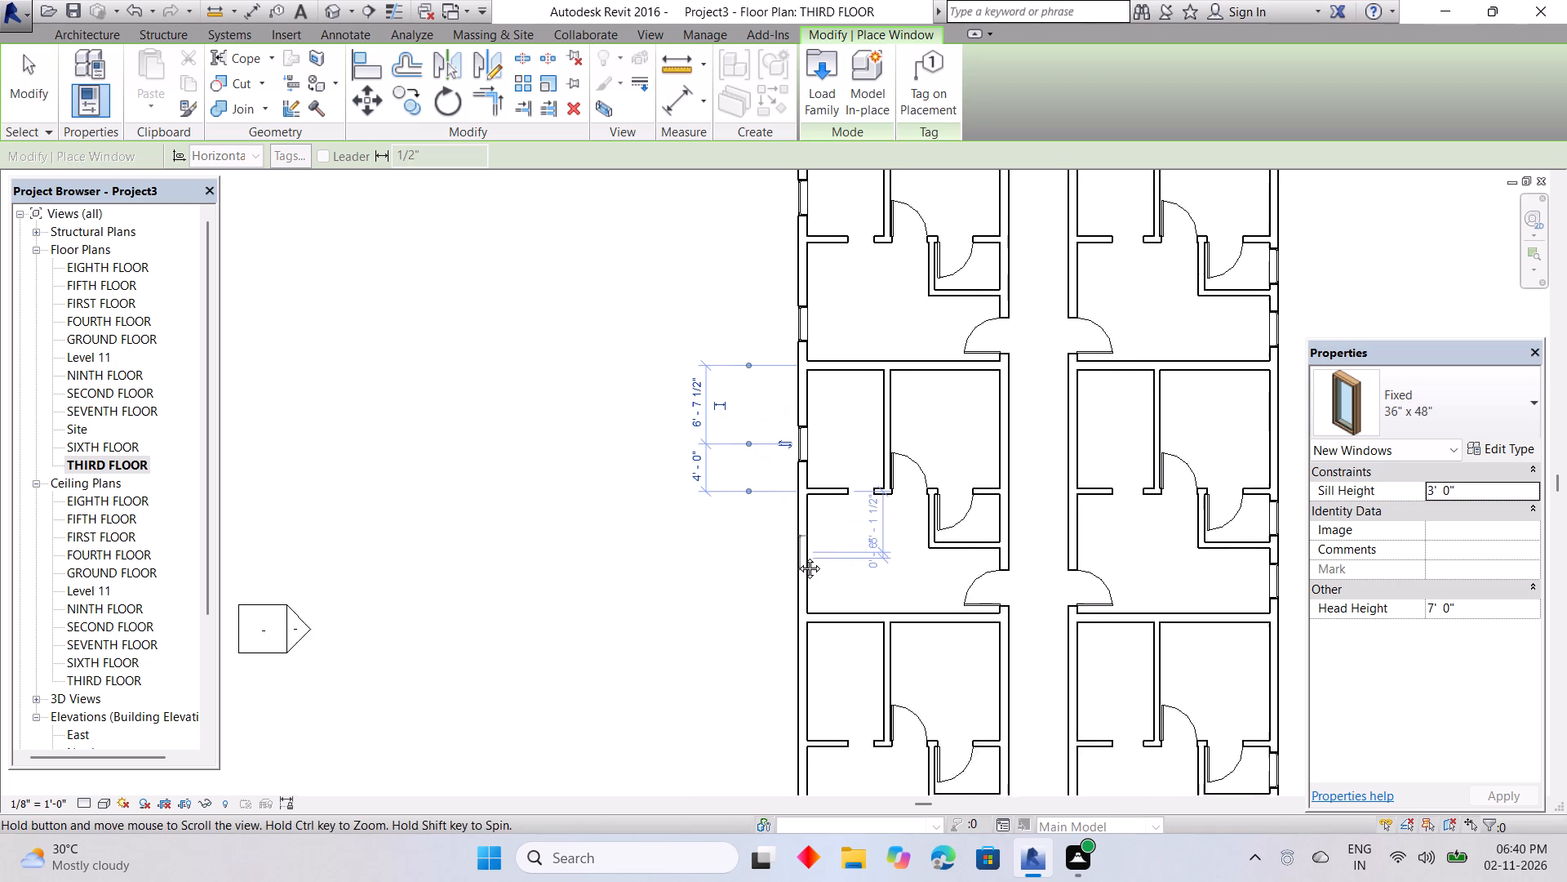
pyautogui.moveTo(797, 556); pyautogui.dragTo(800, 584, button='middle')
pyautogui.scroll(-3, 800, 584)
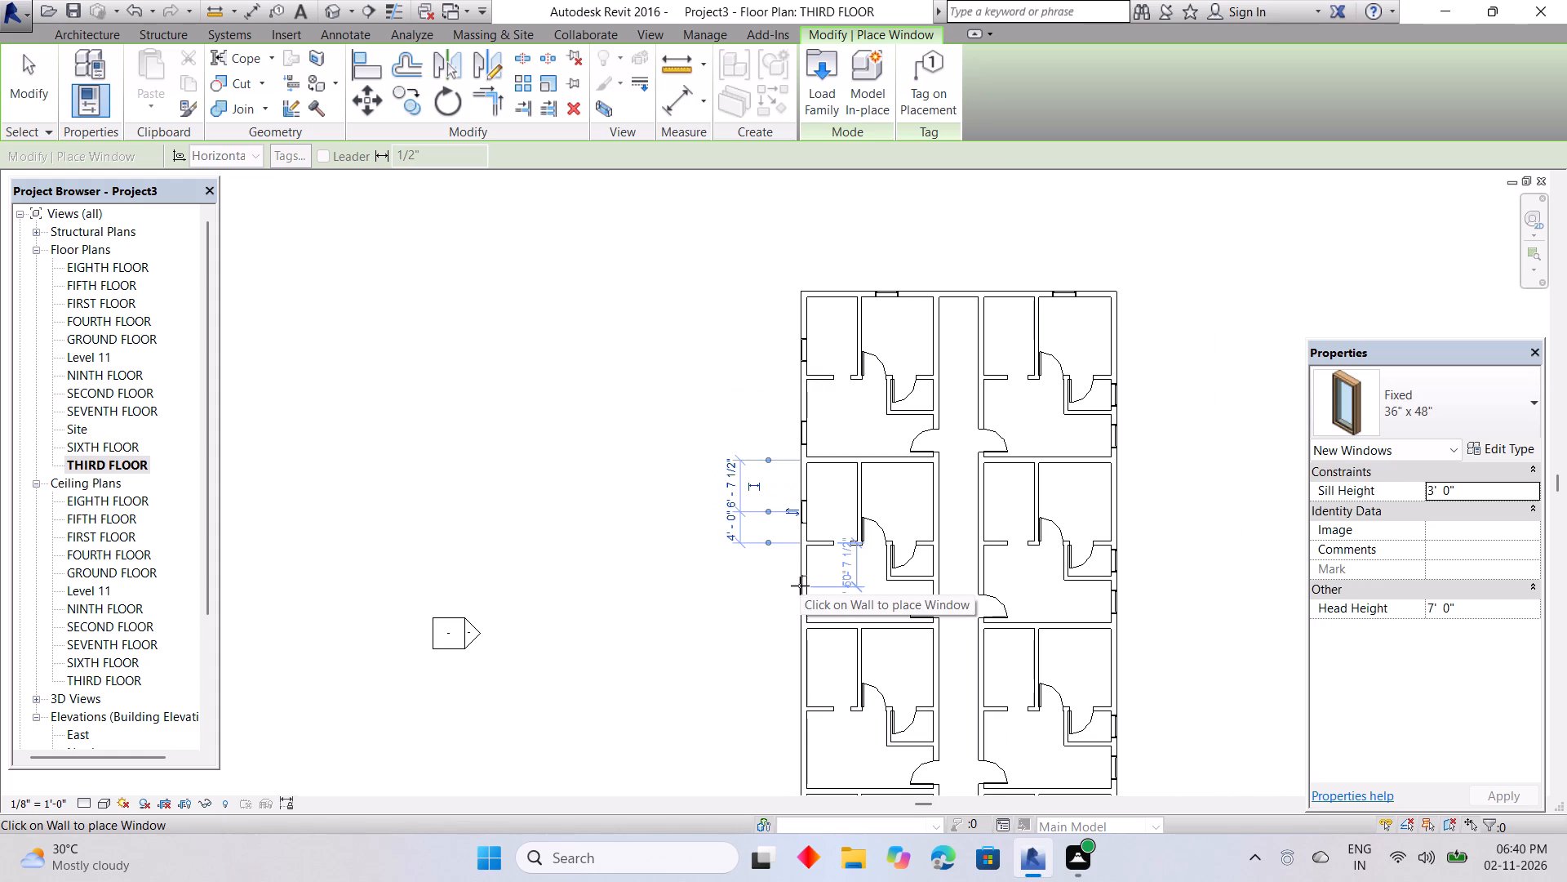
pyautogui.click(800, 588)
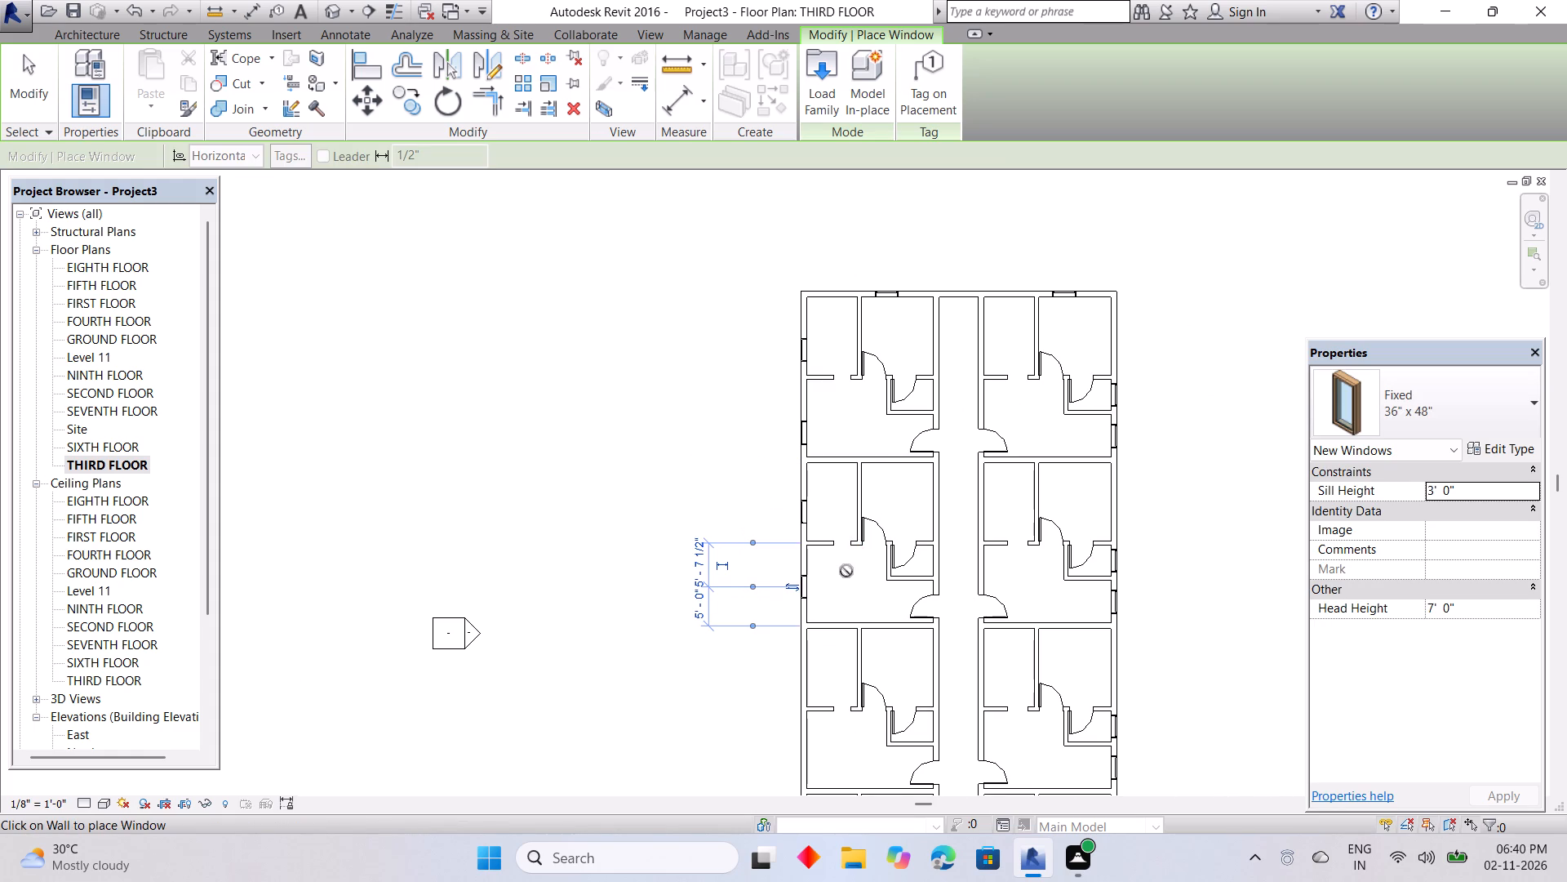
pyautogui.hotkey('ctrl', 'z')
# Place a window in the outer wall of the second left-hand unit's lower room, centred 3'-6" above the bottom wall.
pyautogui.scroll(6, 823, 590)
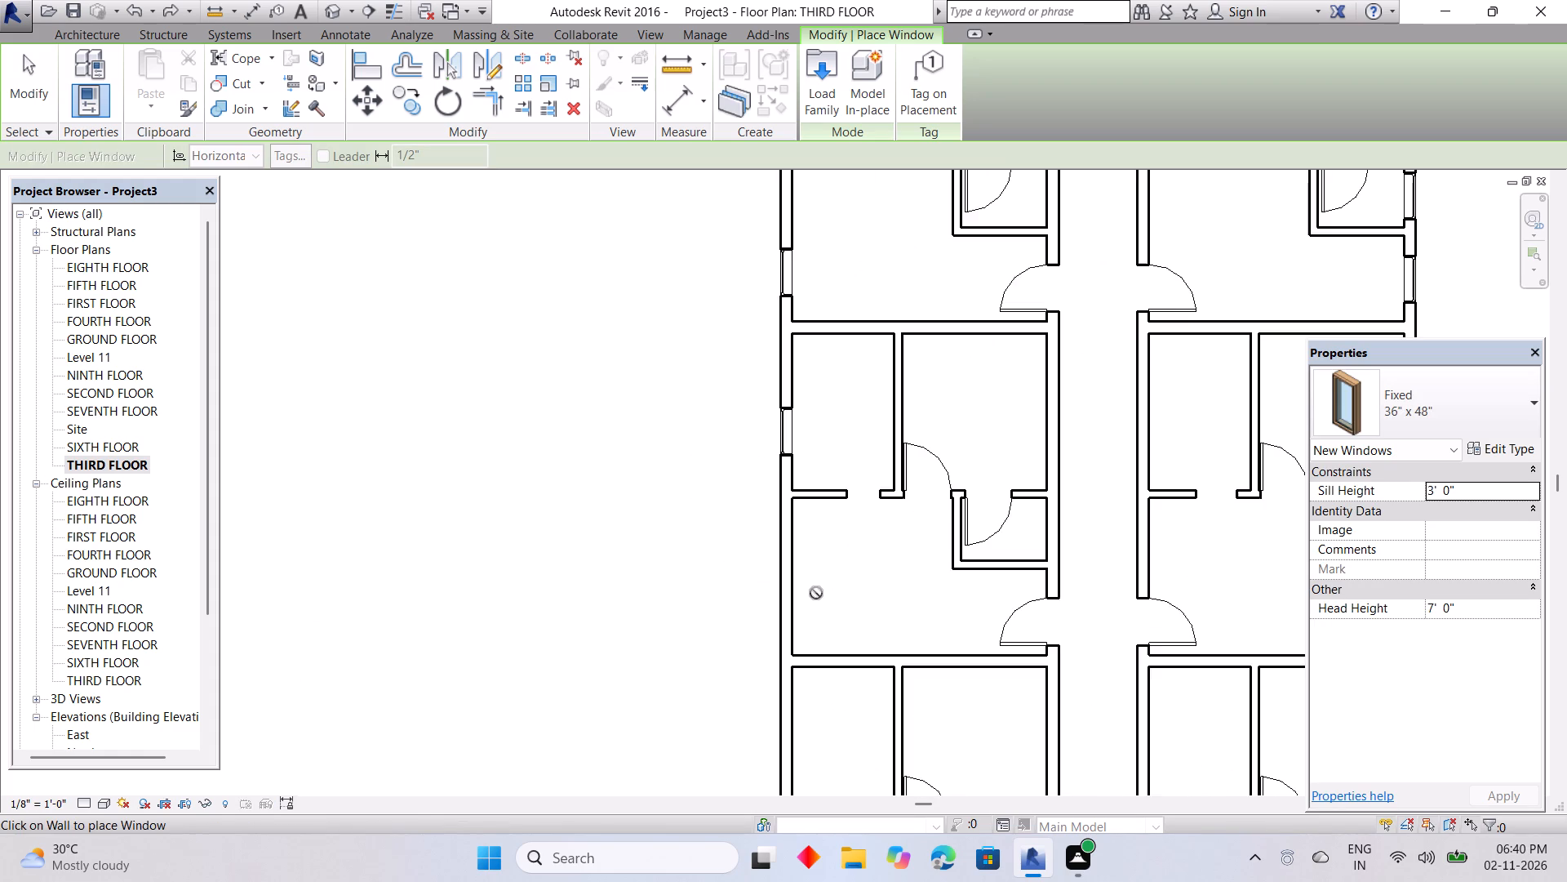
pyautogui.moveTo(810, 594); pyautogui.dragTo(815, 716, button='middle')
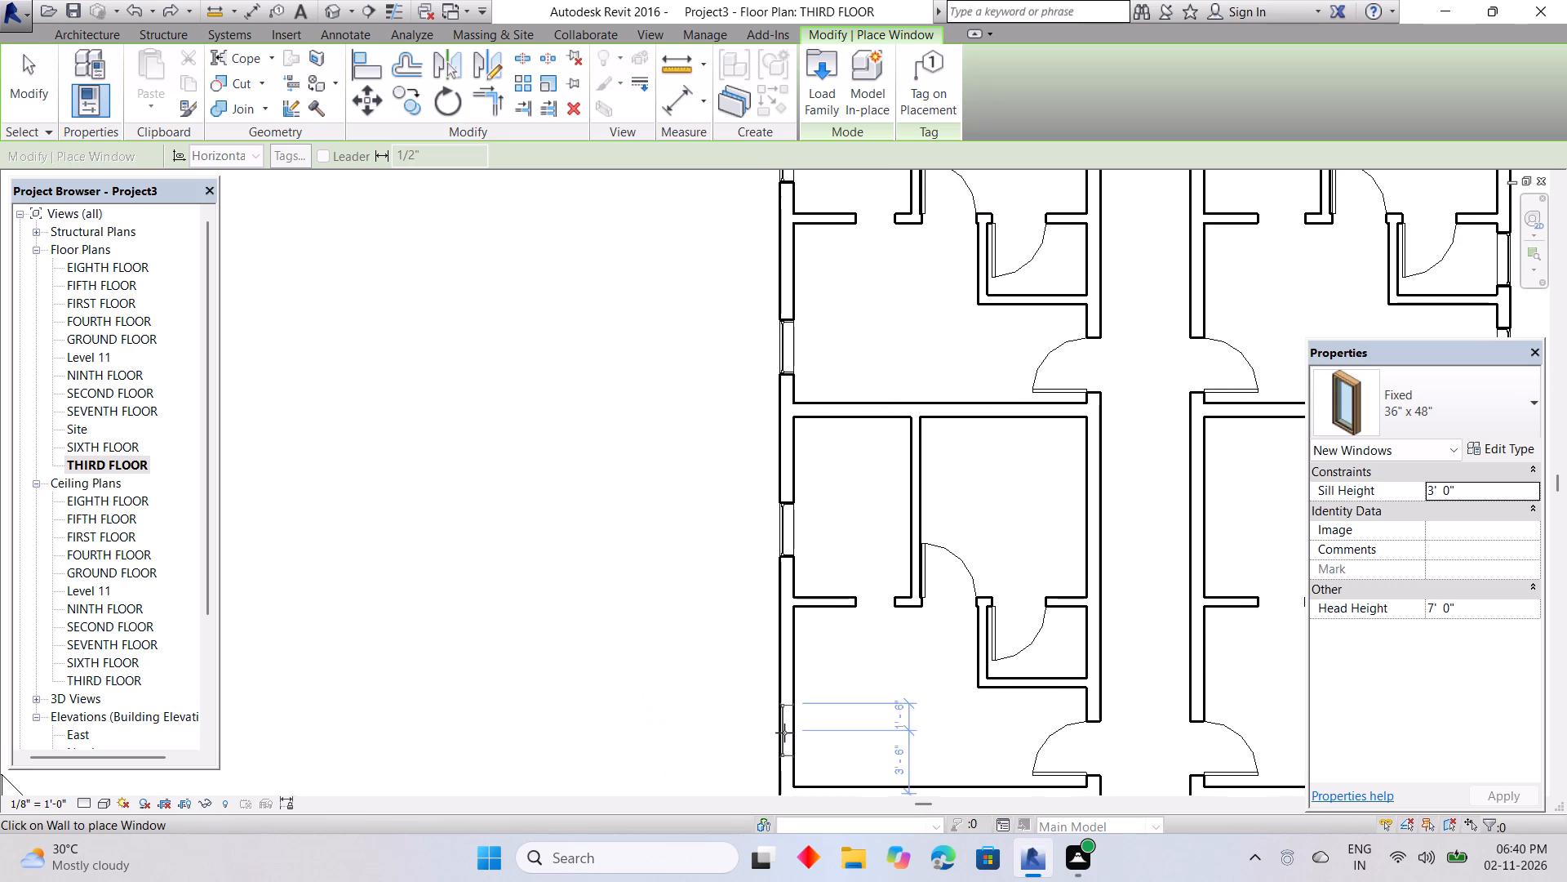
pyautogui.moveTo(783, 732); pyautogui.dragTo(776, 595, button='middle')
pyautogui.click(776, 595)
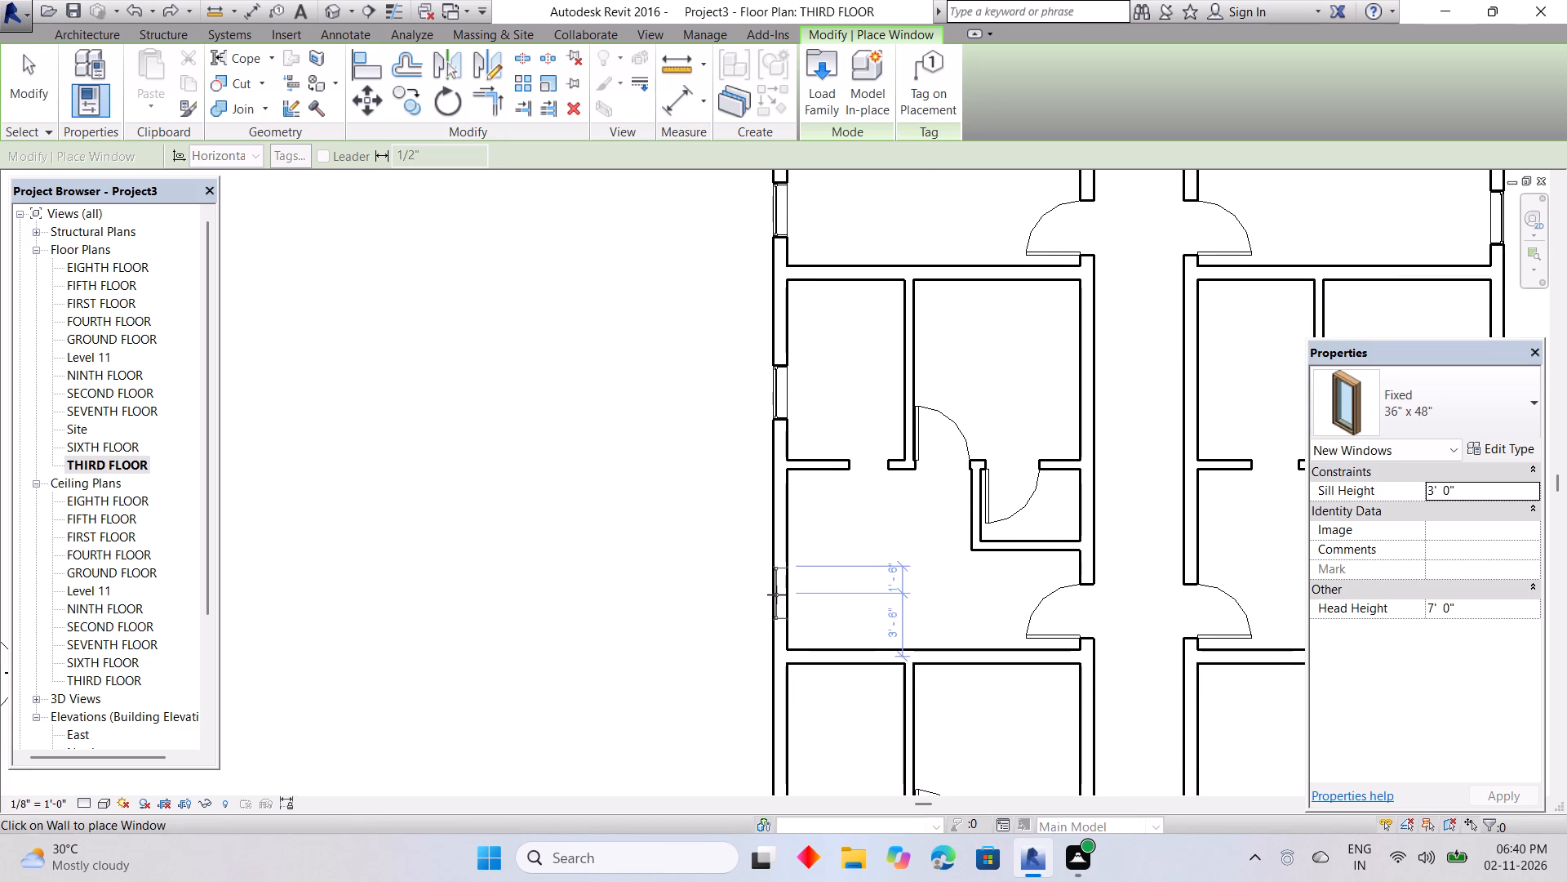
# Place windows in the third left-hand unit's outer wall, 3'-6" above the partition in the upper room and 3'-0" above the bottom wall below.
pyautogui.scroll(-4, 824, 589)
pyautogui.moveTo(826, 596); pyautogui.dragTo(833, 437, button='middle')
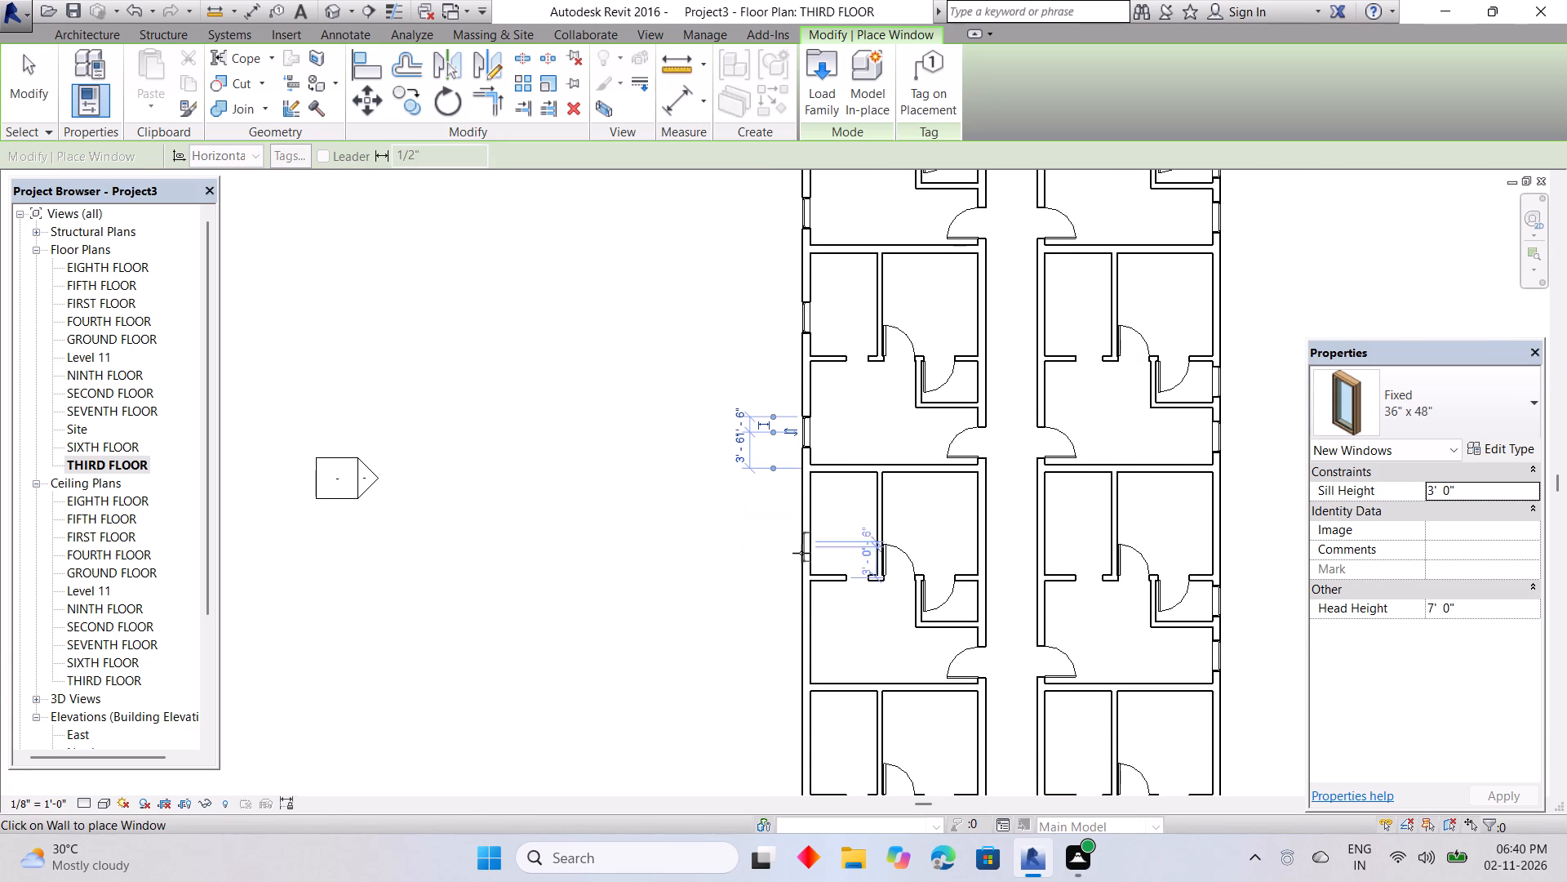
pyautogui.click(805, 541)
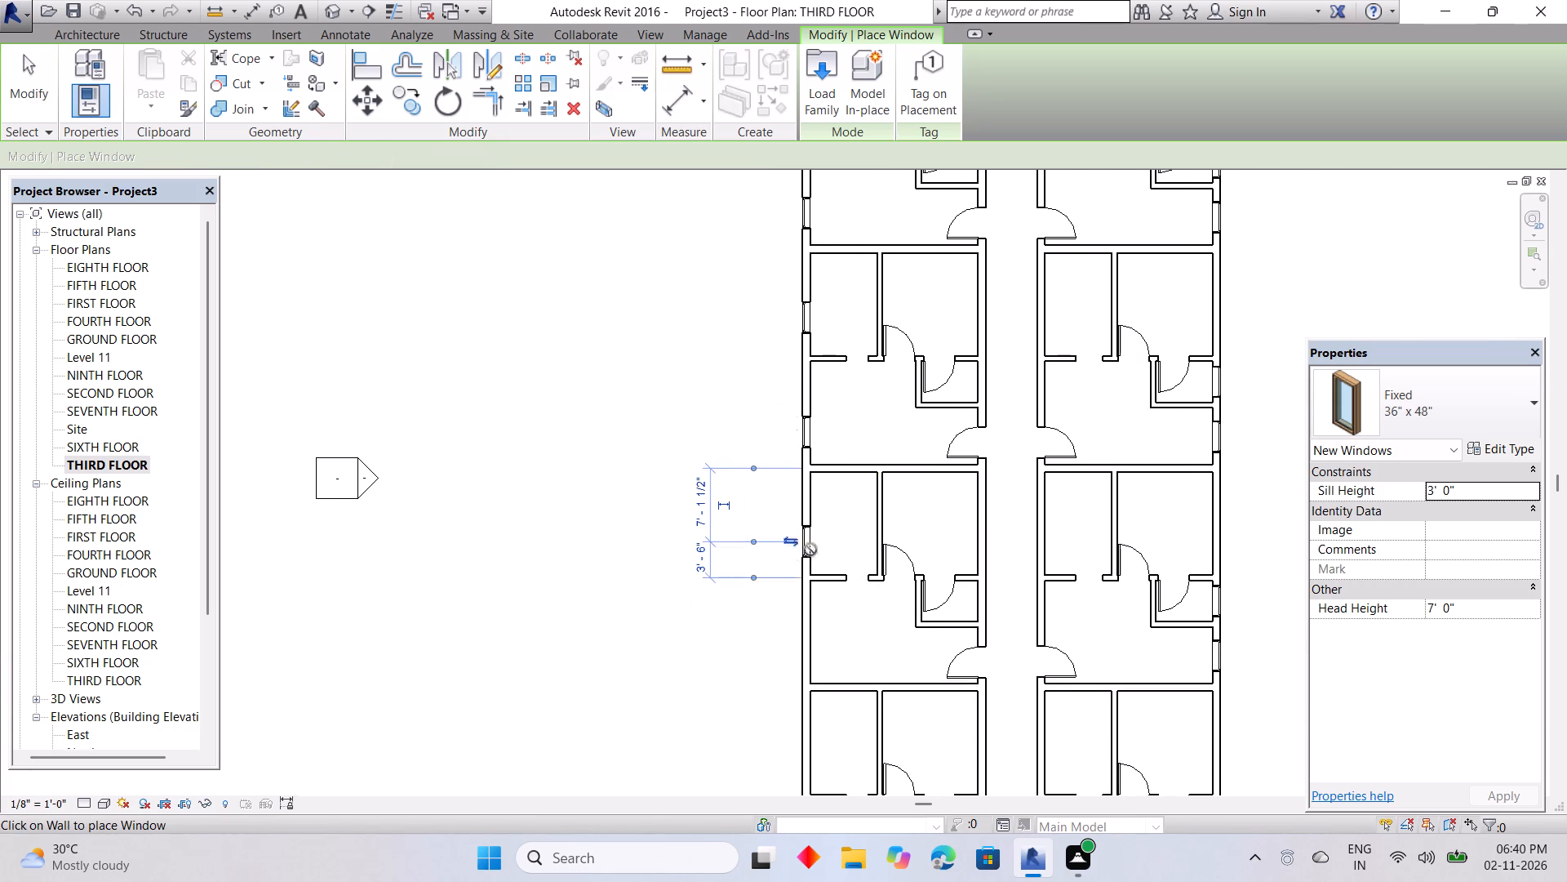
pyautogui.moveTo(823, 590); pyautogui.dragTo(828, 465, button='middle')
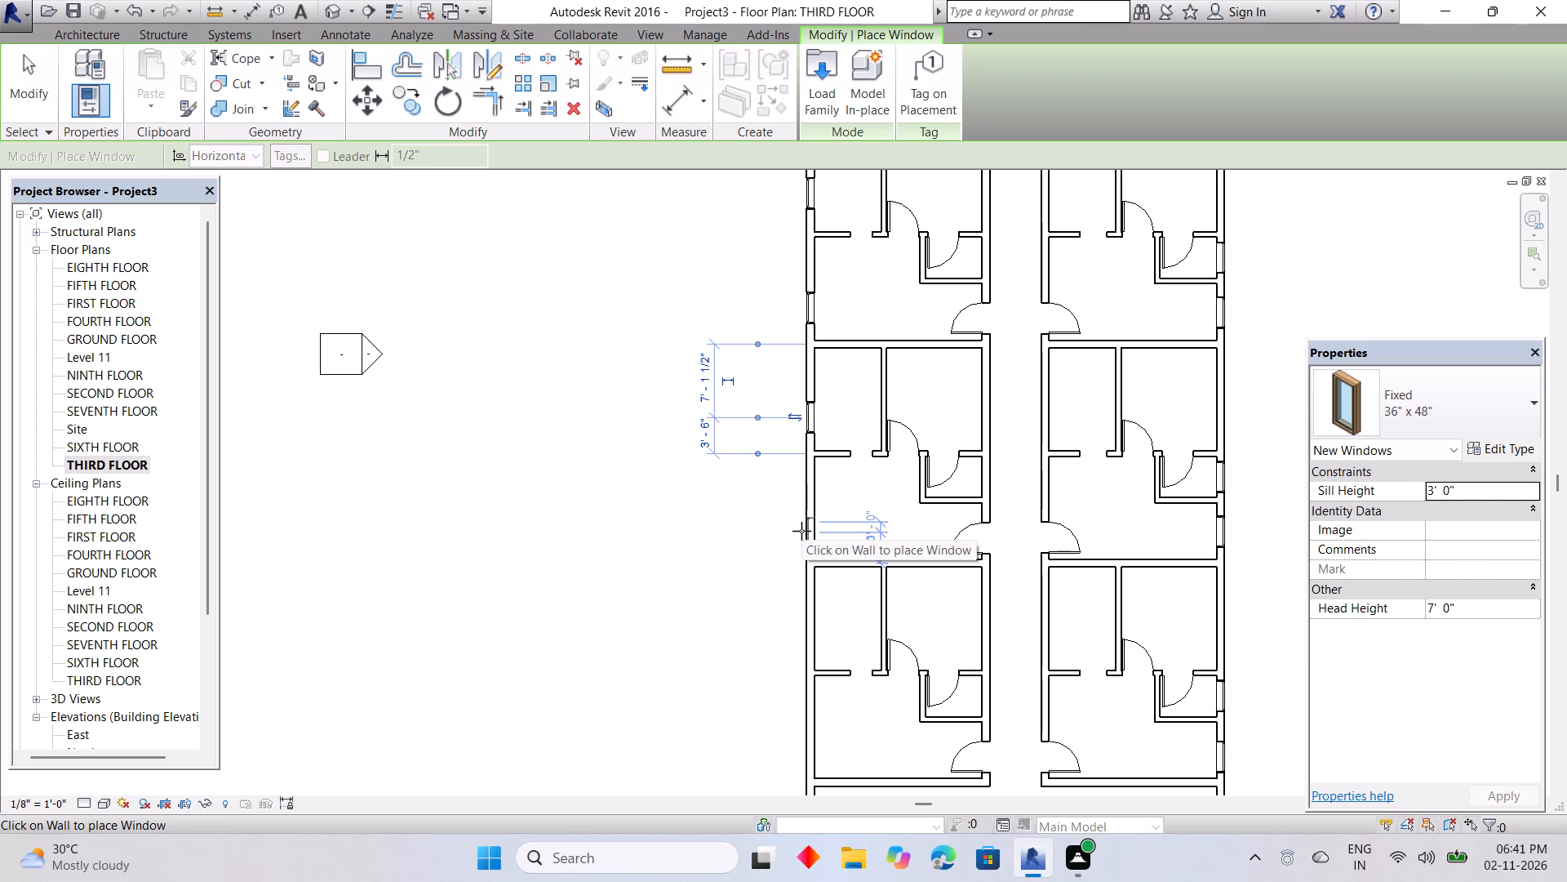
pyautogui.click(806, 531)
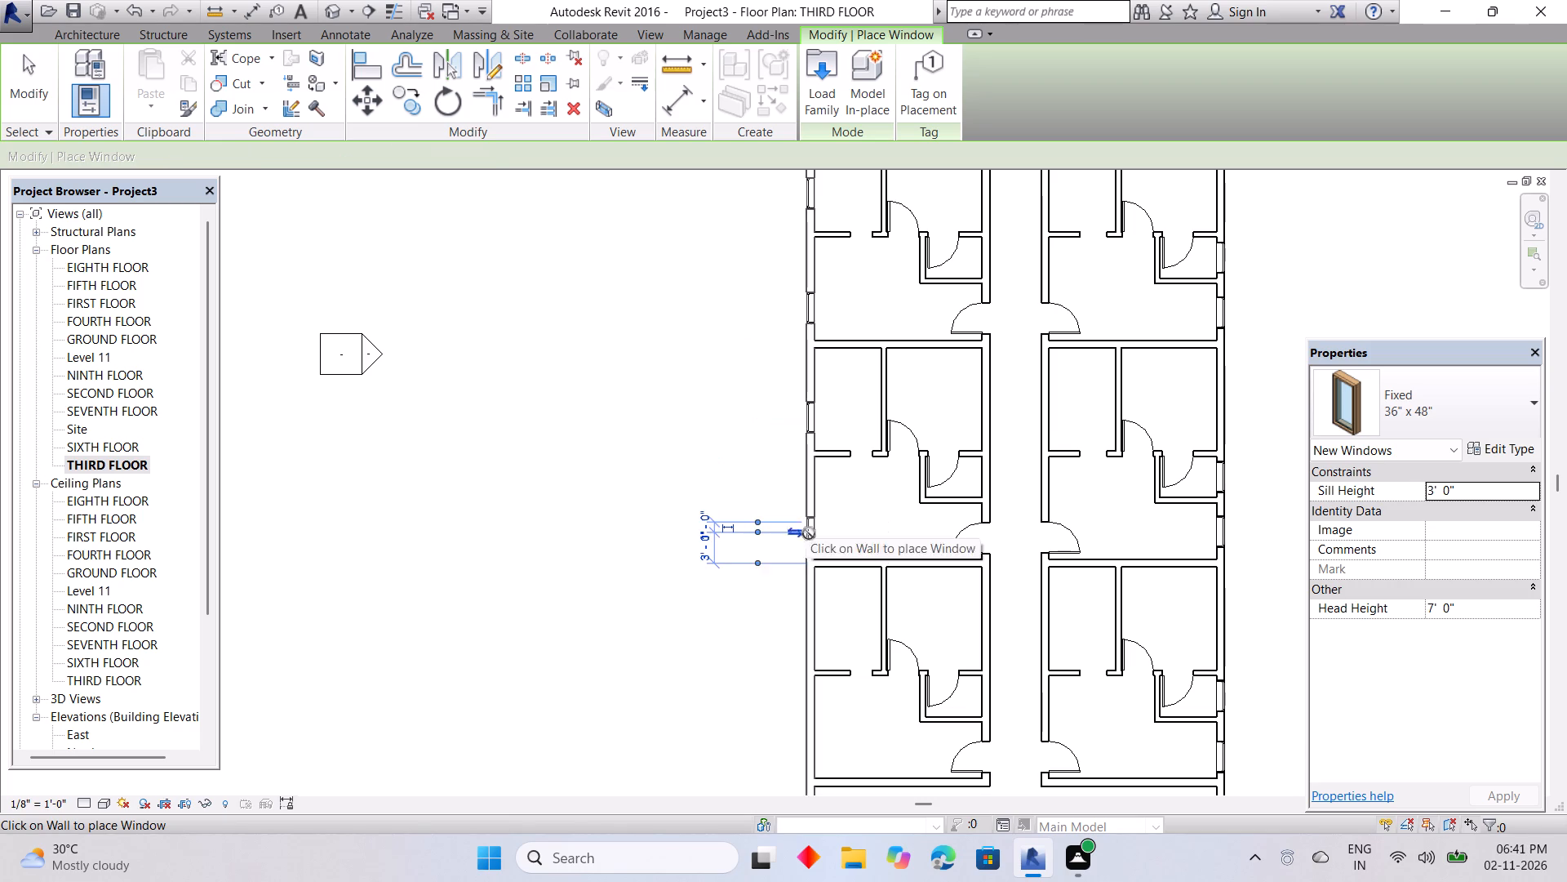
# Place windows in the lowest left-hand unit's outer wall, 4'-0" above the partition in the upper room and 3'-0" above the bottom wall below.
pyautogui.moveTo(832, 539); pyautogui.dragTo(841, 381, button='middle')
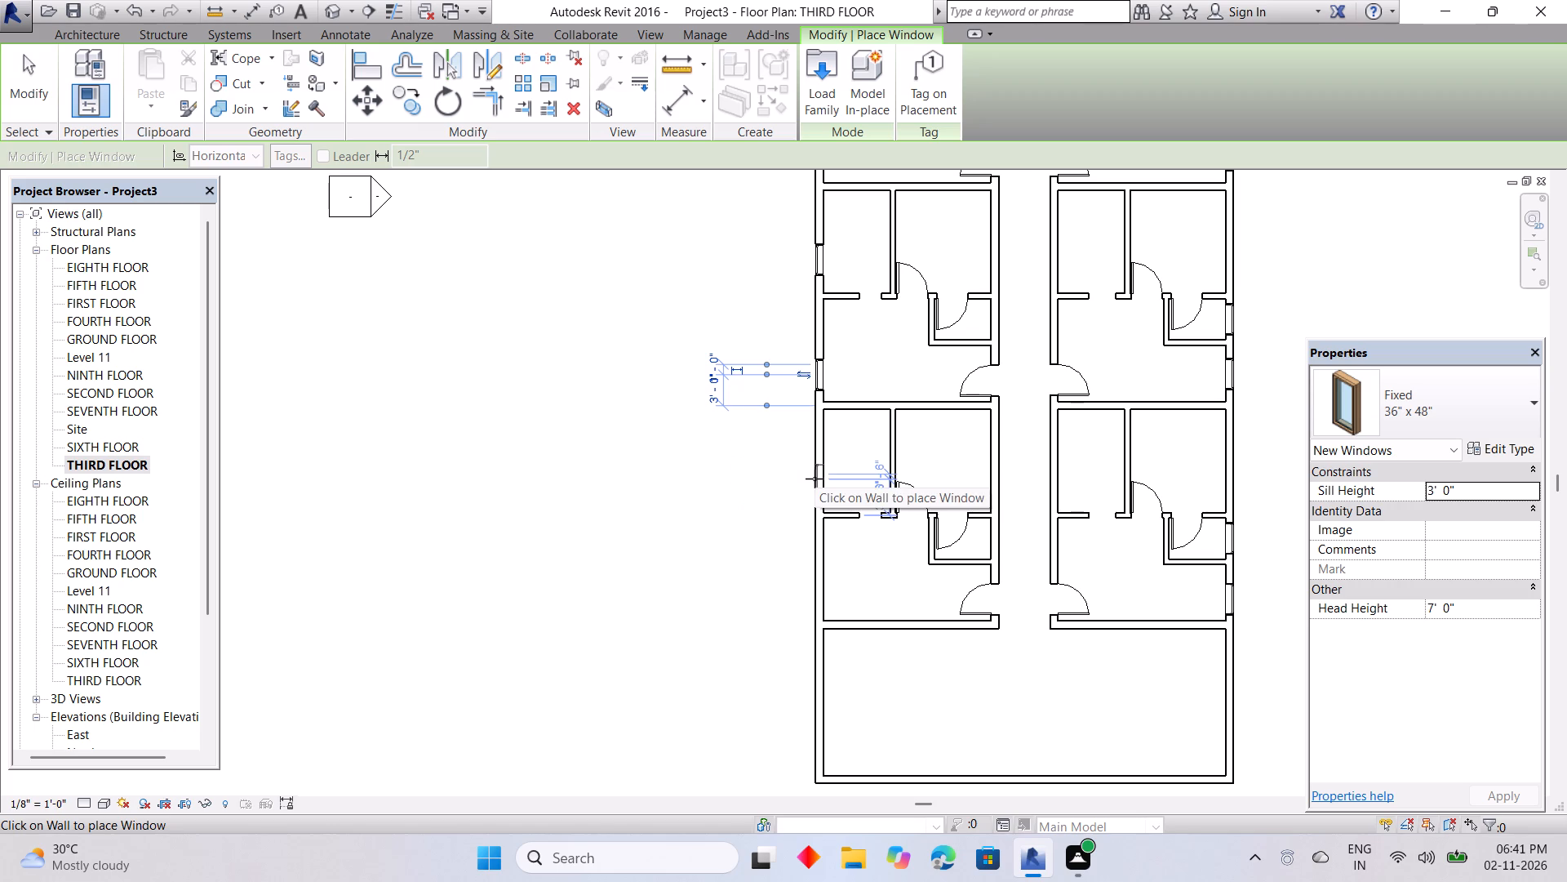
pyautogui.click(815, 473)
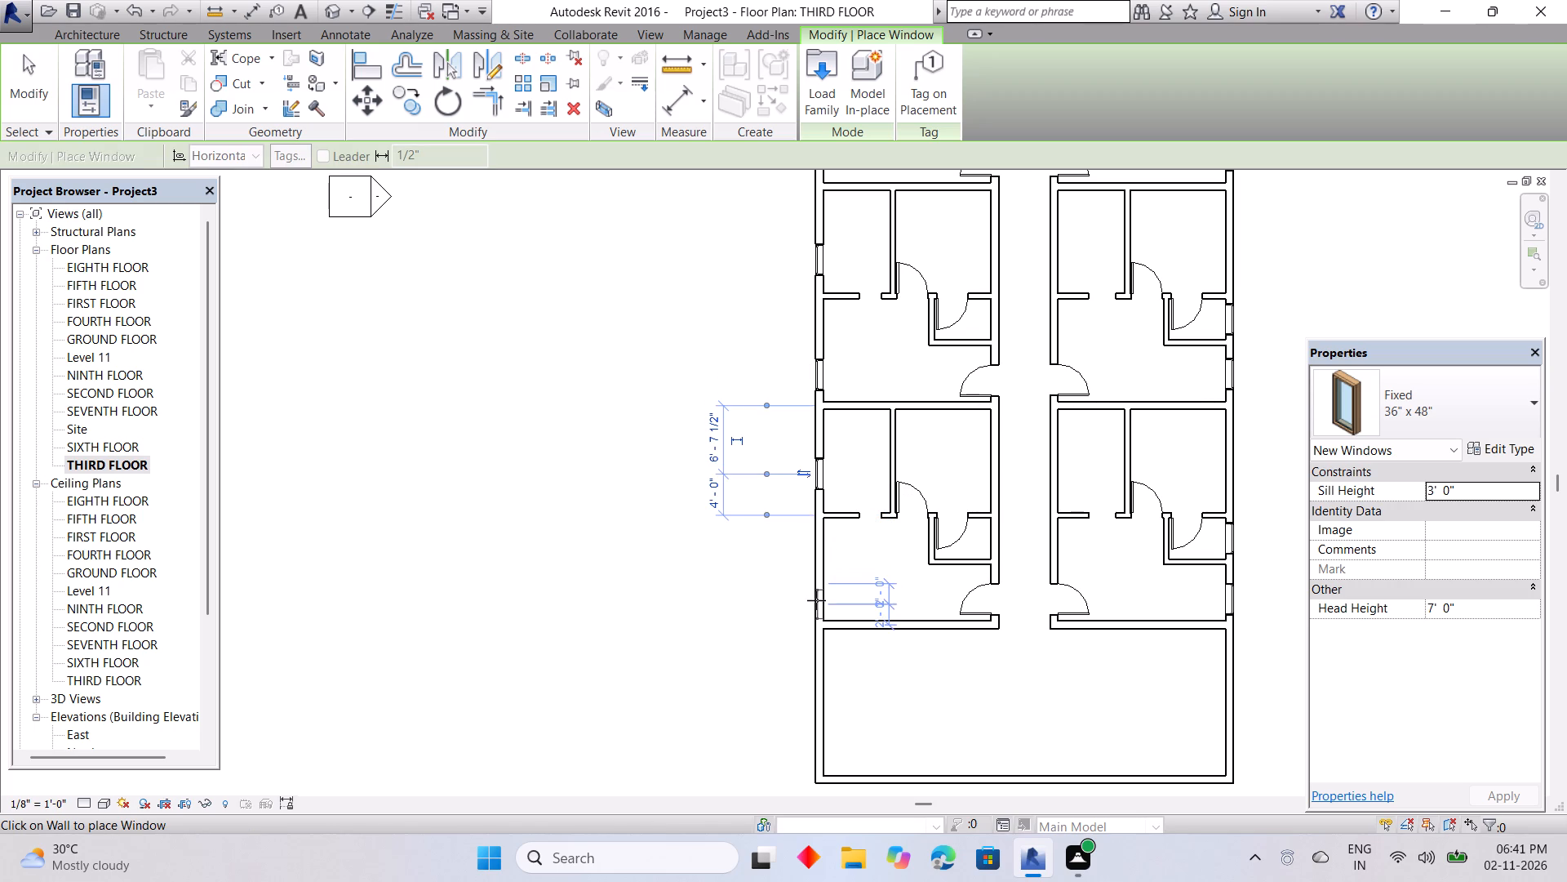
pyautogui.click(816, 593)
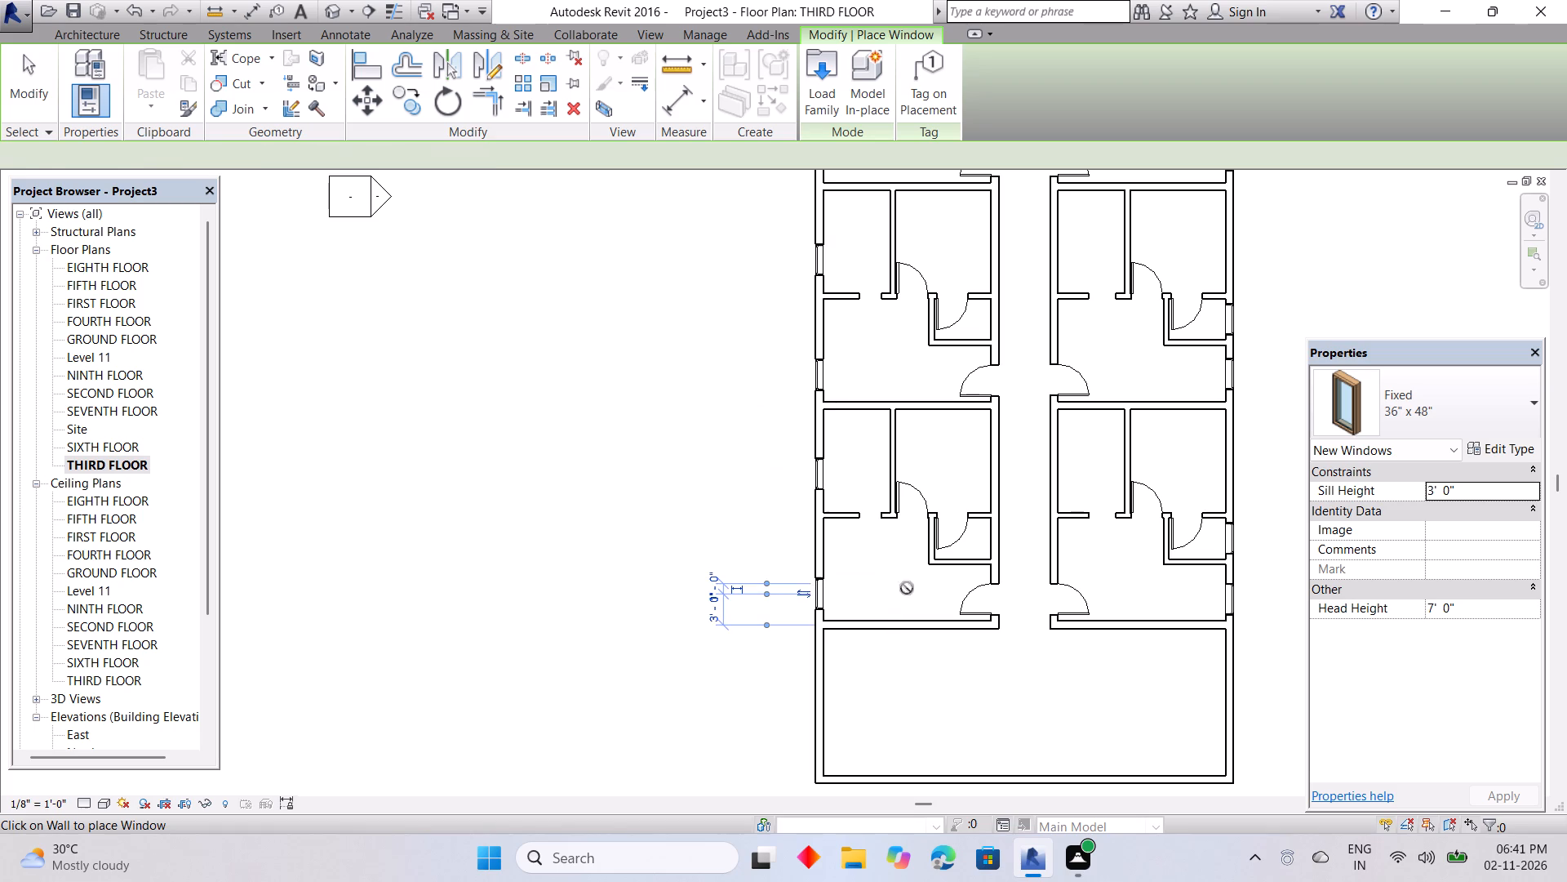
# Place windows centred 2'-3" in the corridor-side walls of the third, second and top left-hand units' small rooms.
pyautogui.scroll(-4, 920, 581)
pyautogui.moveTo(918, 581); pyautogui.dragTo(855, 738, button='middle')
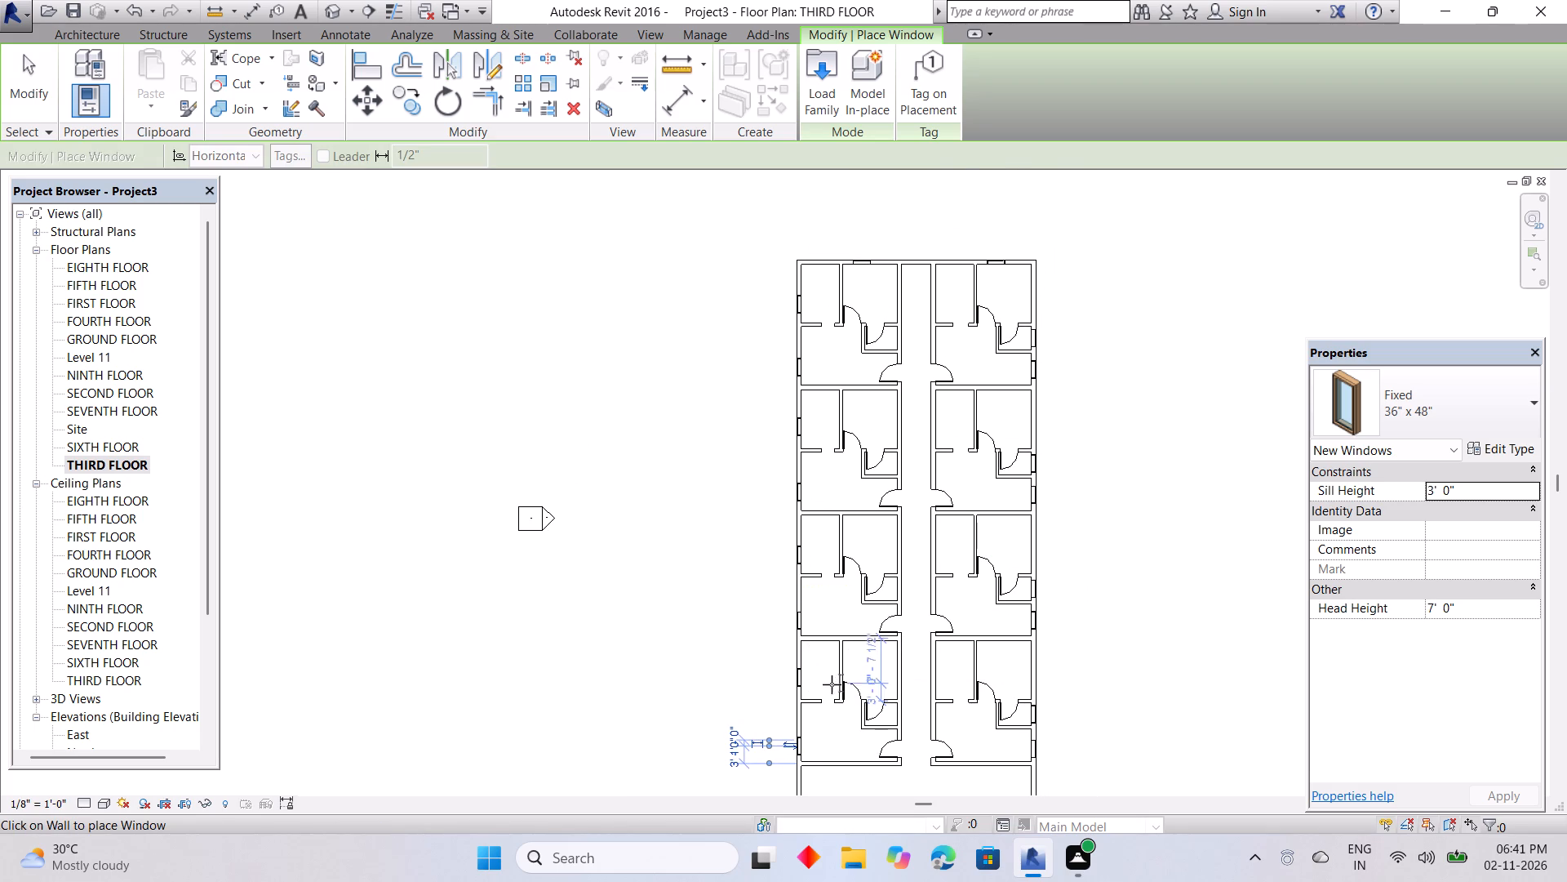
pyautogui.moveTo(827, 734); pyautogui.dragTo(626, 734, button='middle')
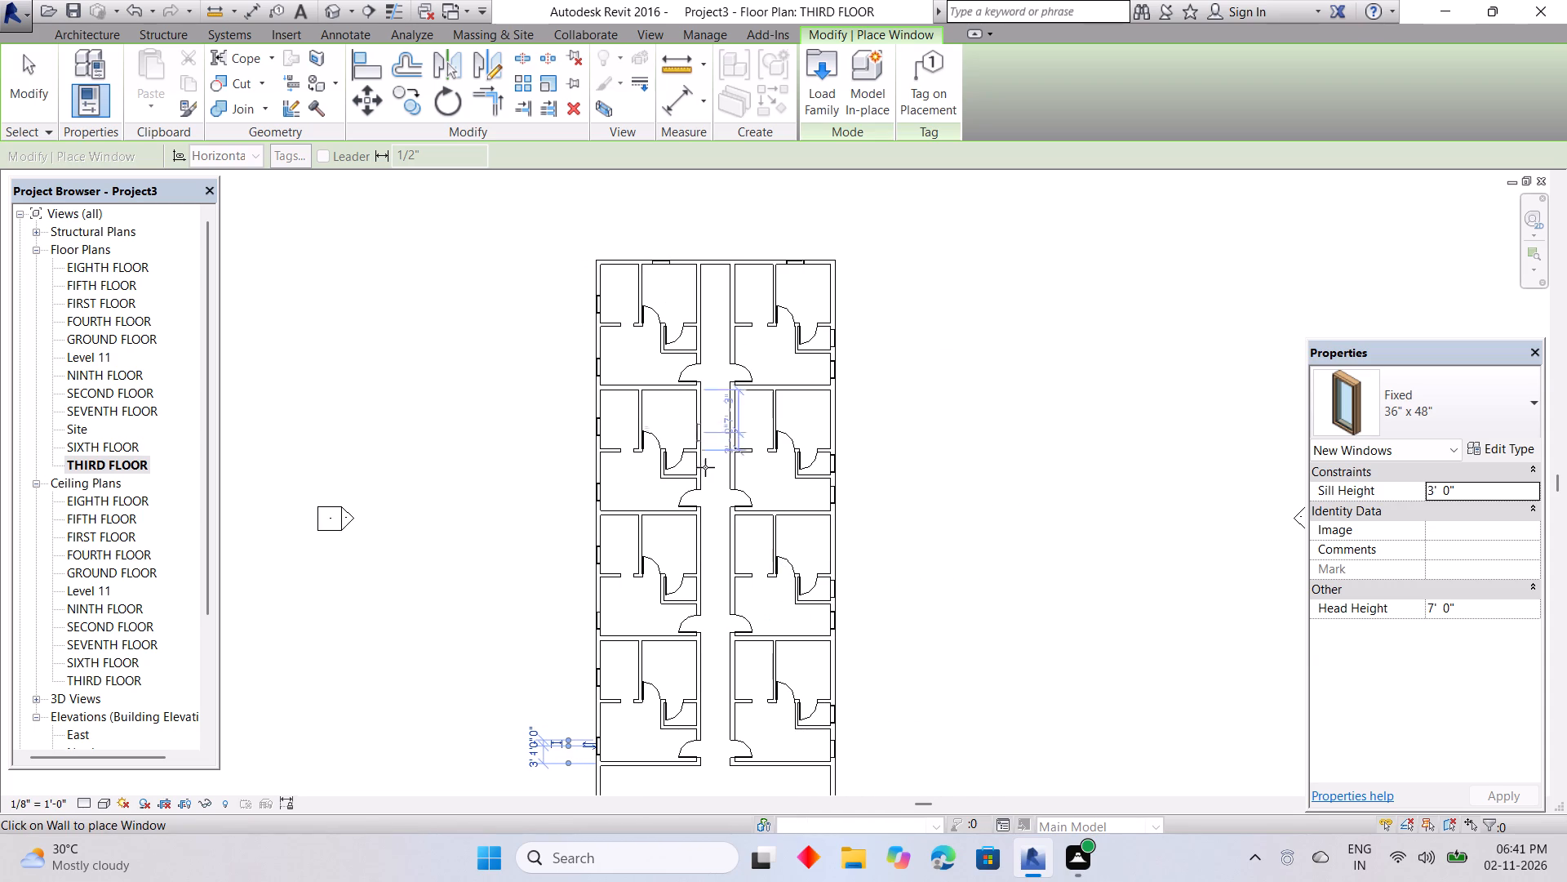
pyautogui.scroll(6, 700, 588)
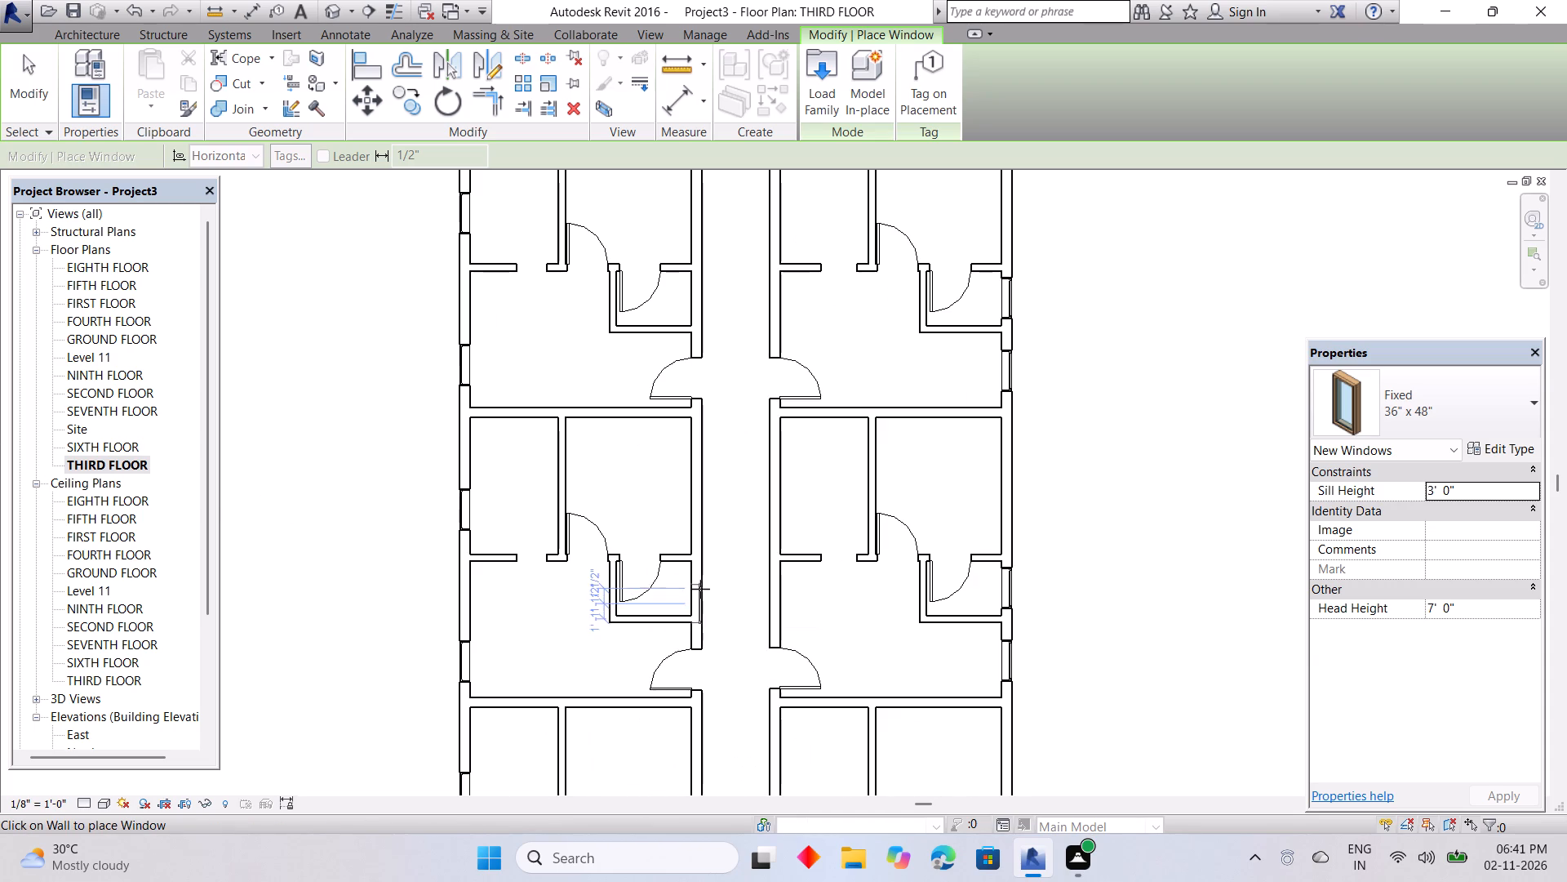
pyautogui.click(703, 586)
pyautogui.moveTo(714, 426); pyautogui.dragTo(717, 440, button='middle')
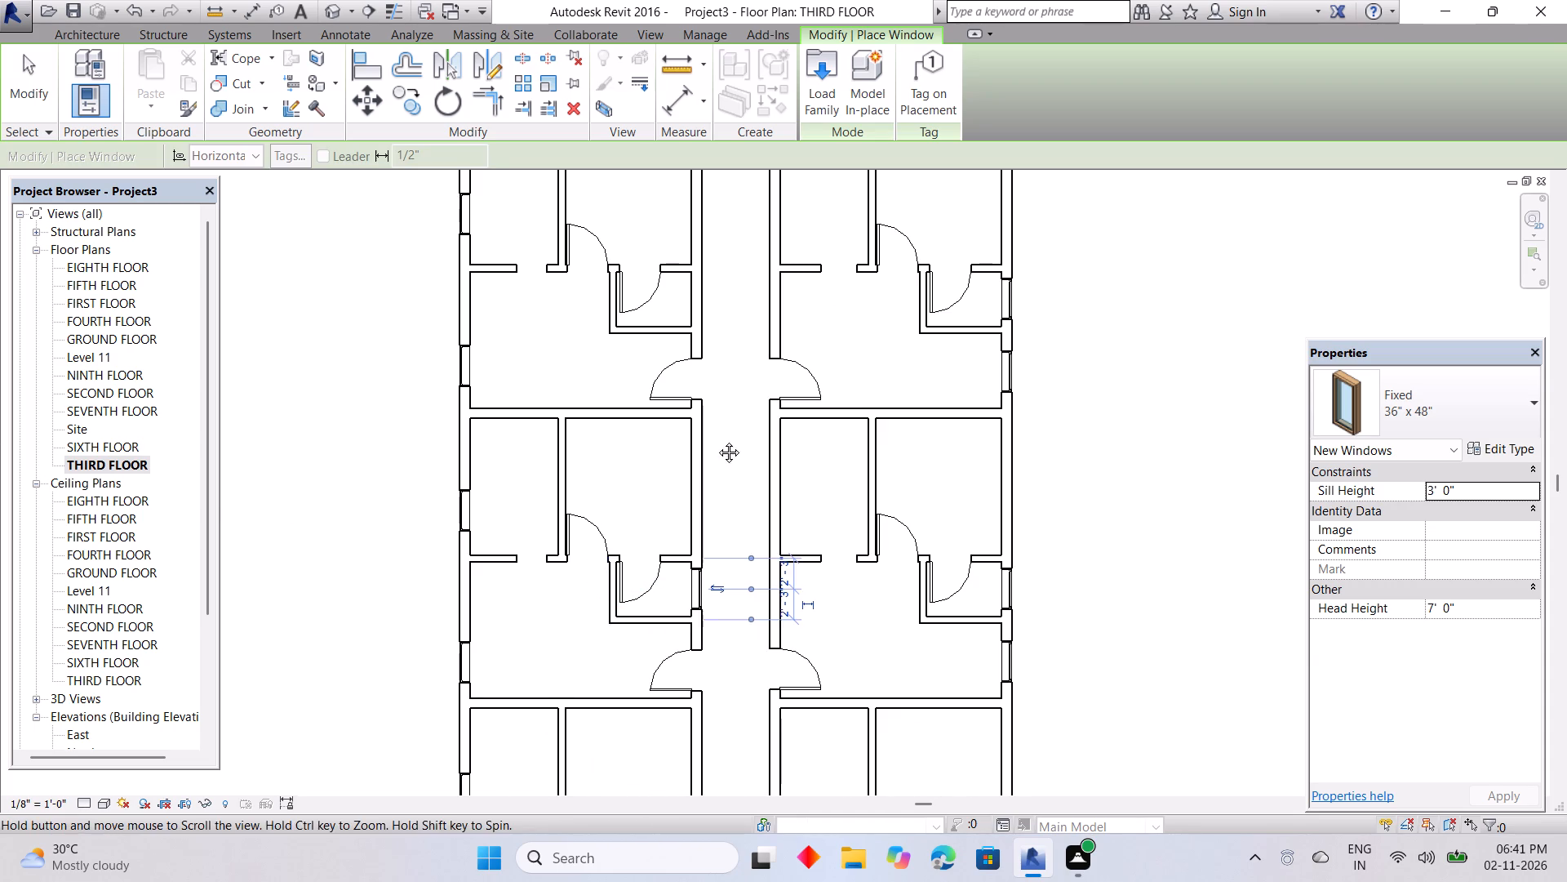
pyautogui.moveTo(717, 440); pyautogui.dragTo(751, 624, button='middle')
pyautogui.click(739, 495)
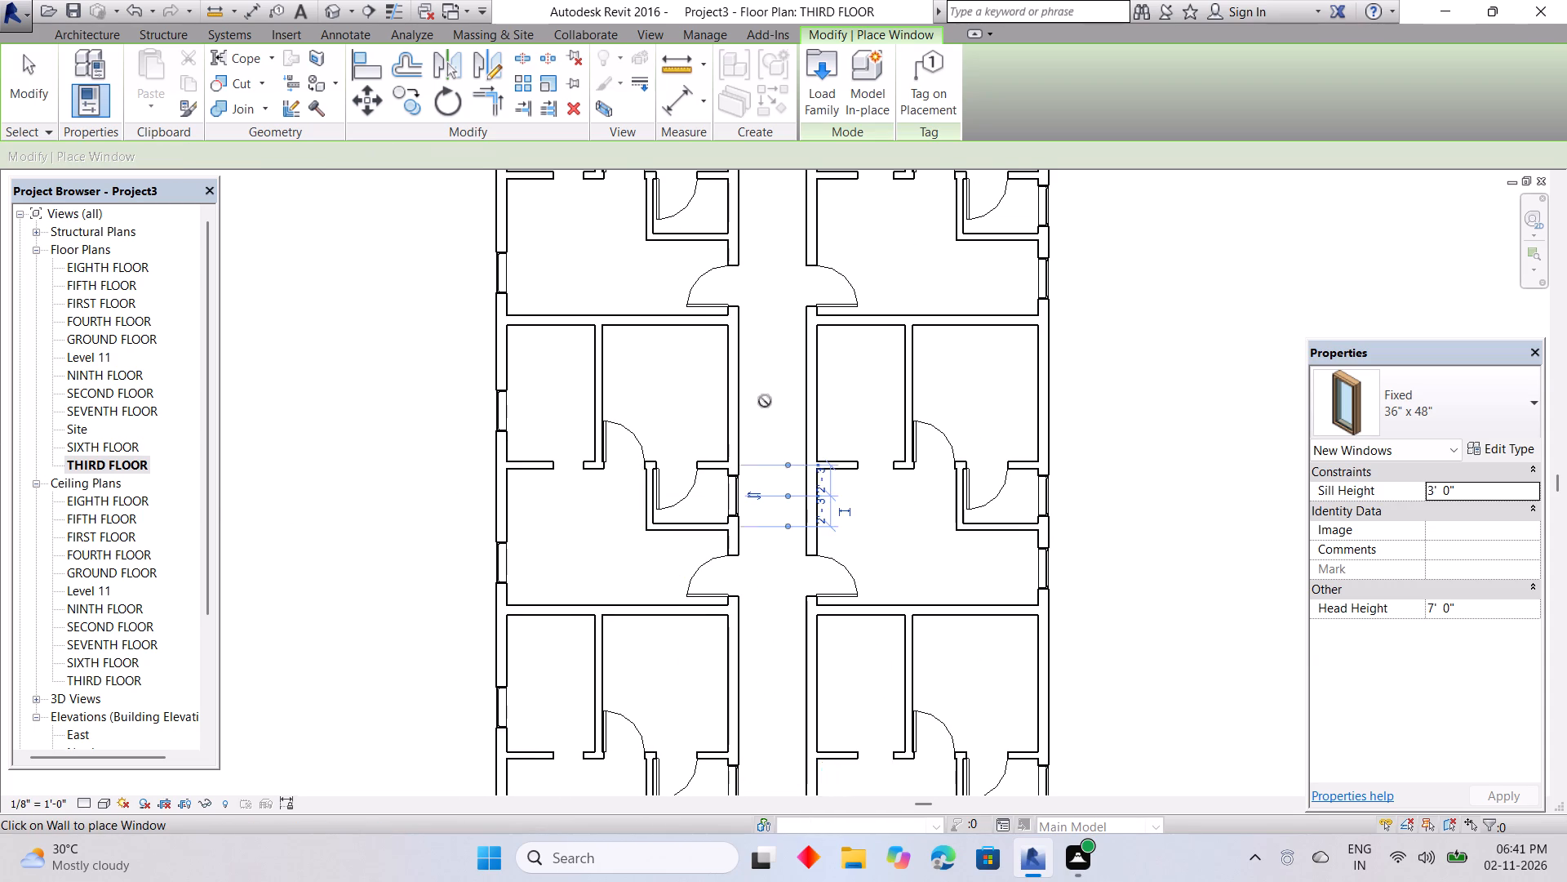
pyautogui.moveTo(765, 392); pyautogui.dragTo(783, 621, button='middle')
pyautogui.click(760, 434)
# Place a window centred in the corridor-side wall of the lowest left-hand unit's small room and finish placing windows.
pyautogui.moveTo(764, 563); pyautogui.dragTo(767, 563, button='middle')
pyautogui.scroll(-3, 764, 564)
pyautogui.moveTo(767, 563); pyautogui.dragTo(768, 459, button='middle')
pyautogui.moveTo(754, 530); pyautogui.dragTo(698, 59, button='middle')
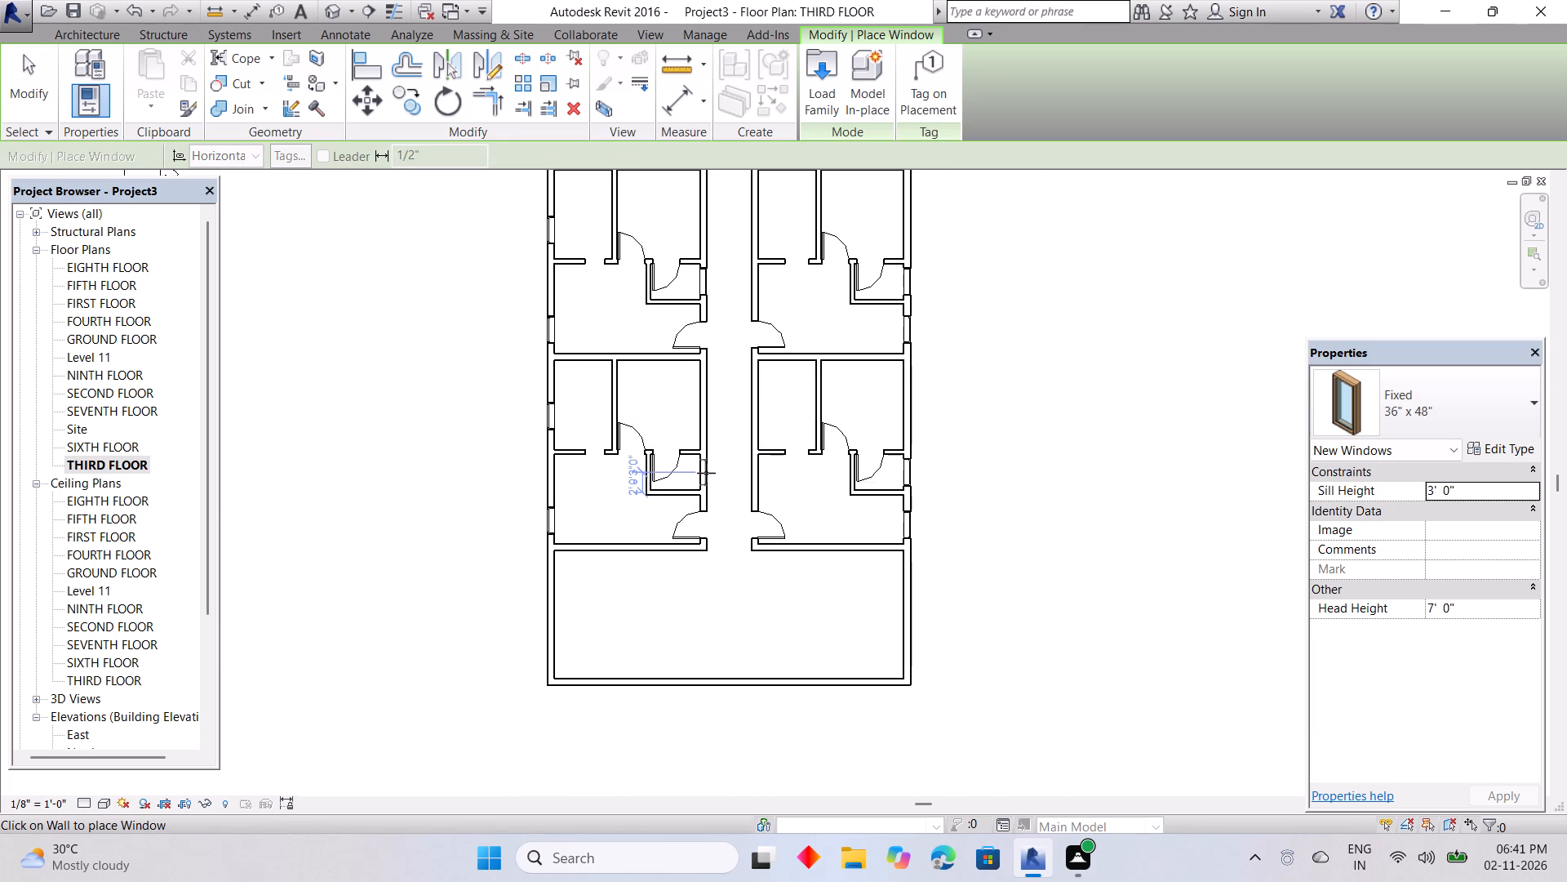
pyautogui.click(706, 473)
pyautogui.scroll(-4, 738, 448)
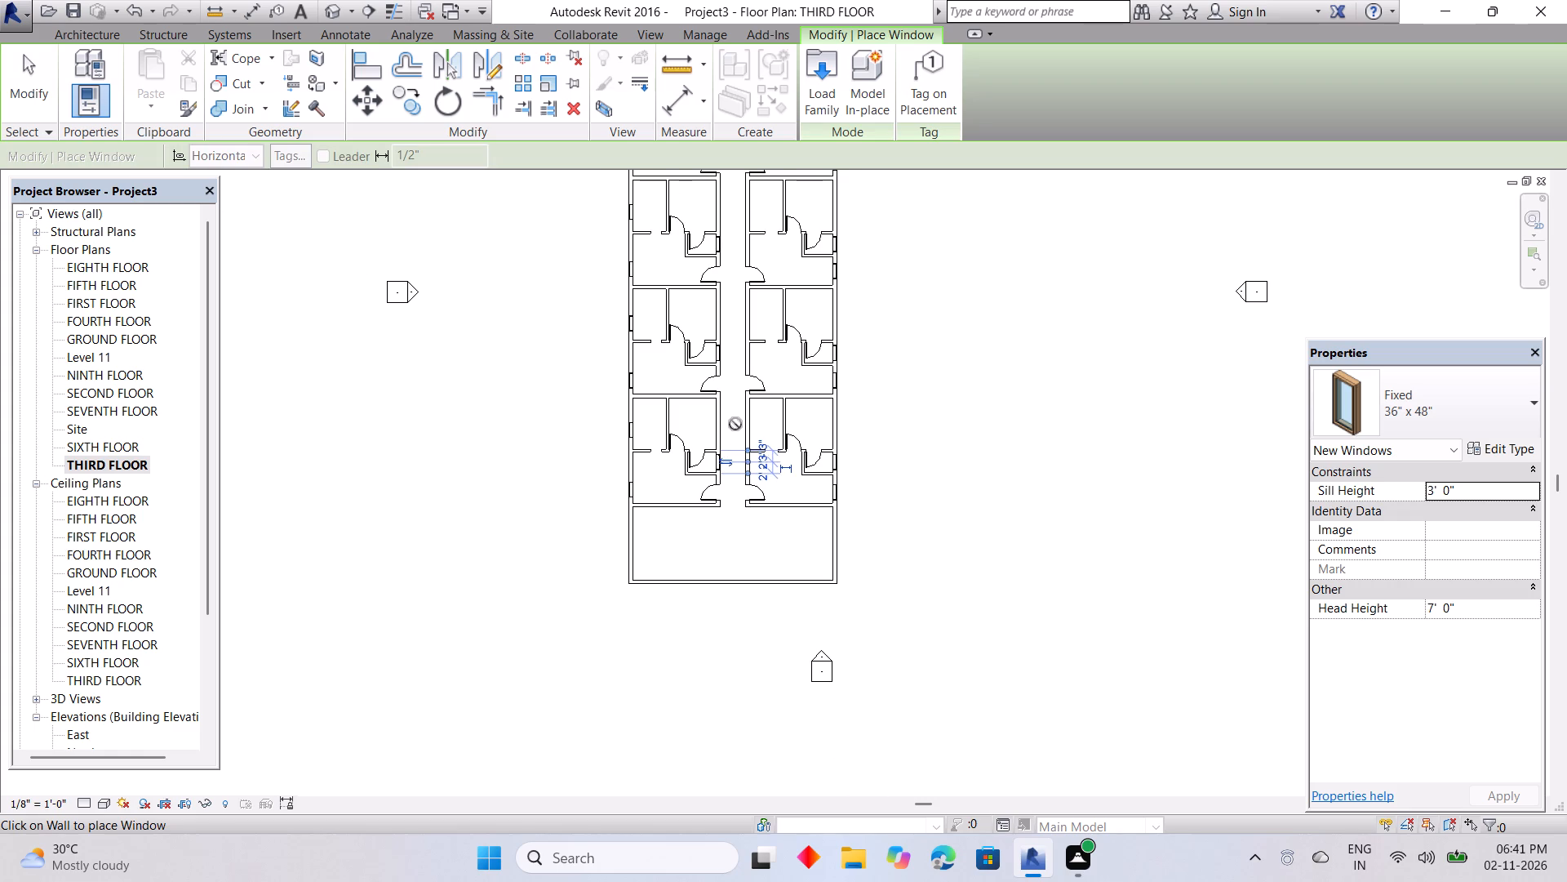
pyautogui.press('Escape')
pyautogui.scroll(-3, 734, 424)
pyautogui.moveTo(733, 424); pyautogui.dragTo(738, 604, button='middle')
pyautogui.press('Escape')
pyautogui.press('Escape')
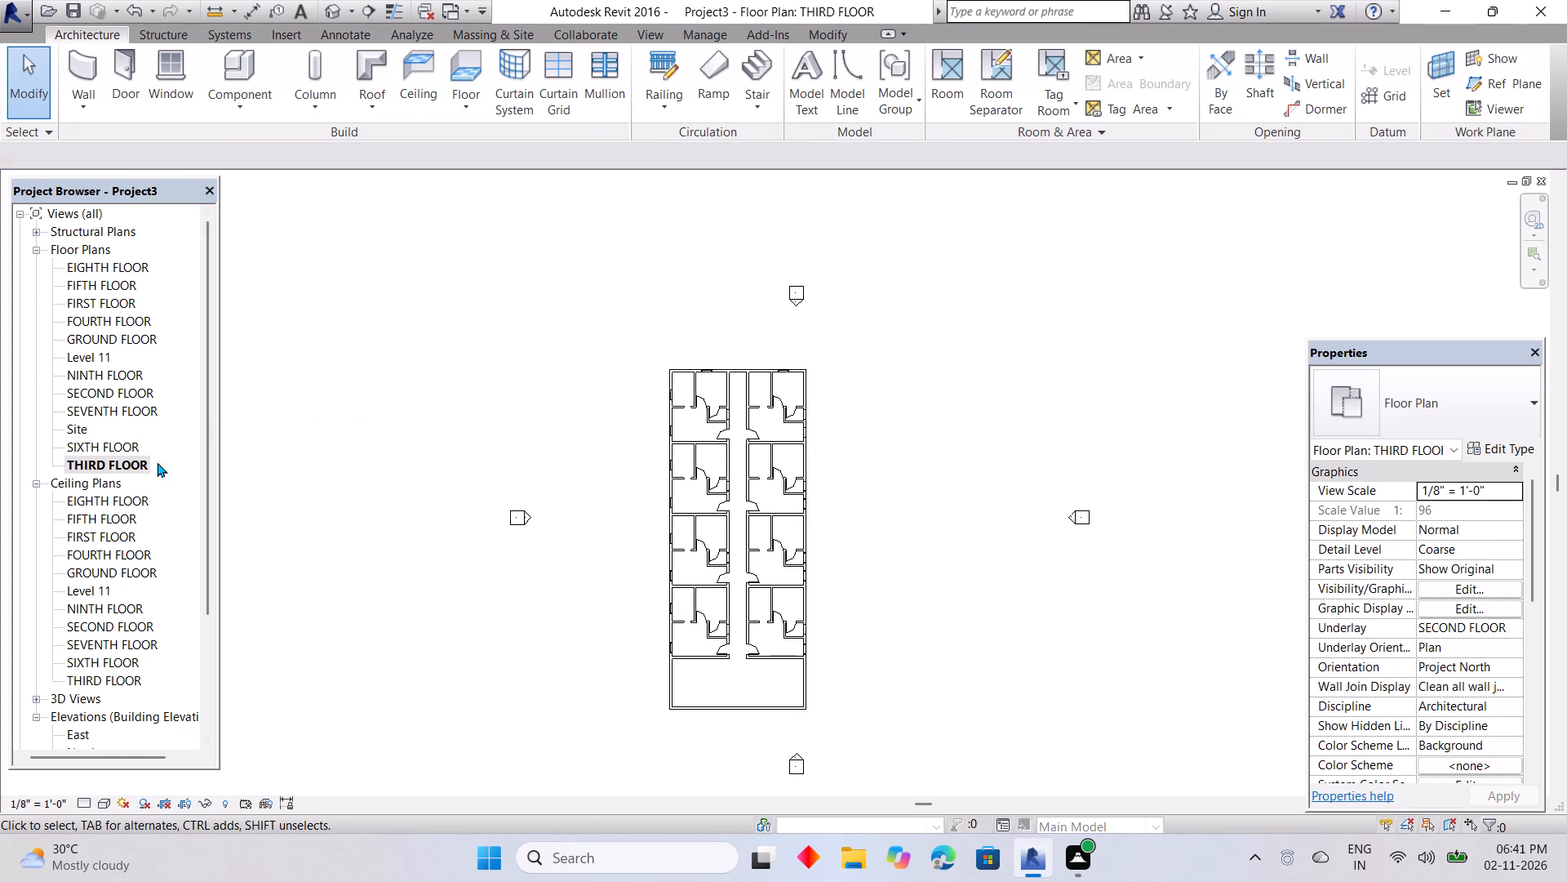
# Open the FOURTH FLOOR floor plan.
pyautogui.doubleClick(106, 317)
pyautogui.scroll(2, 710, 385)
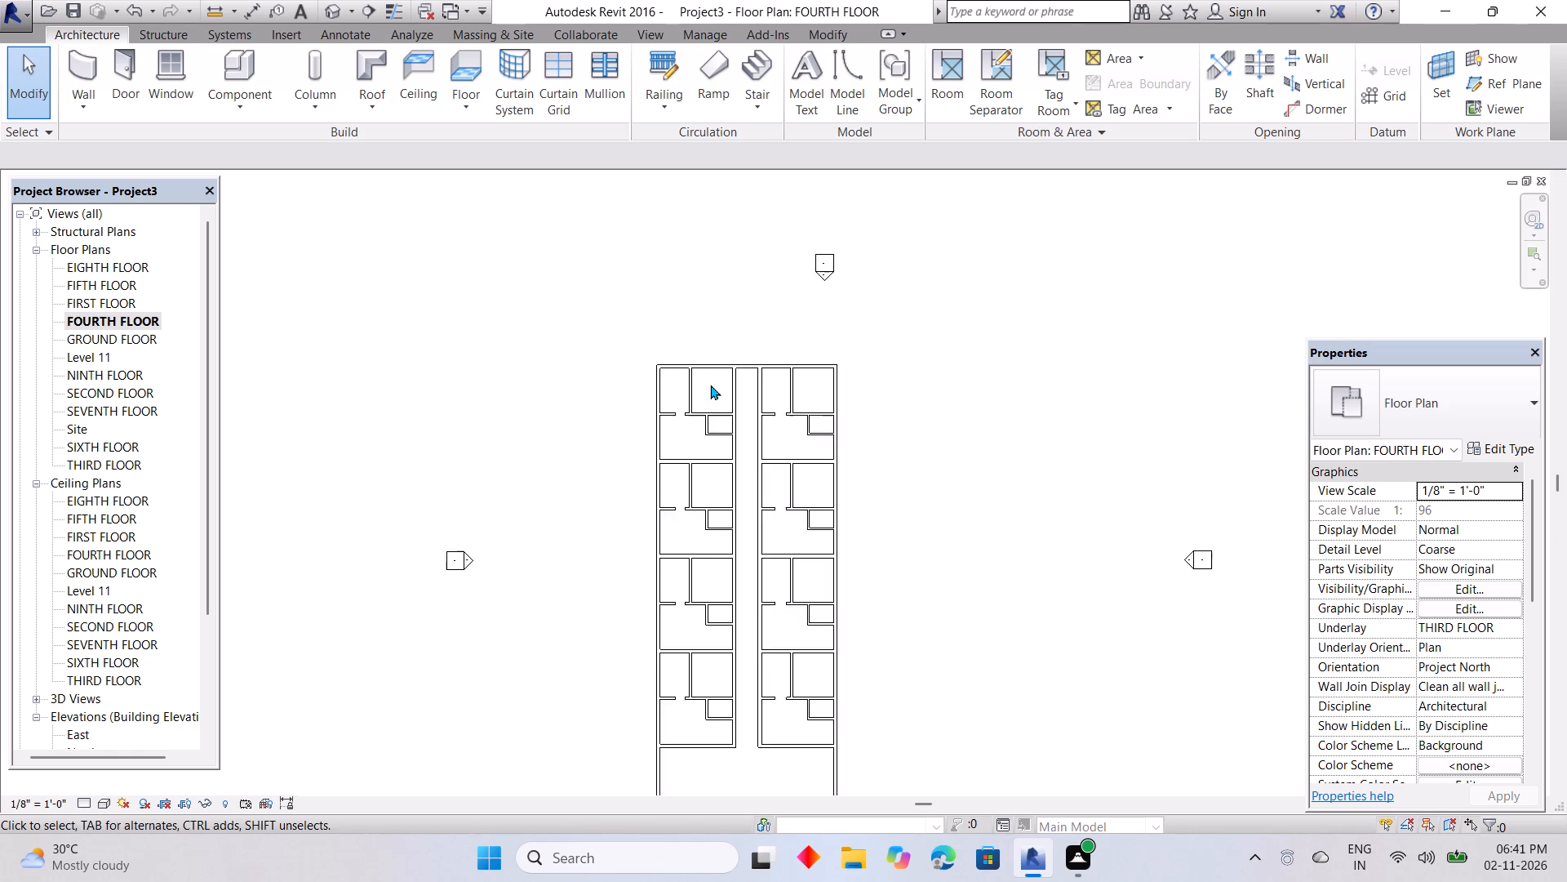
# Place 36" x 84" Single-Flush doors in the top left-hand unit: upper room, 1'-10 1/2" from the partition, and small room, 2'-0" from its left wall.
pyautogui.scroll(8, 710, 385)
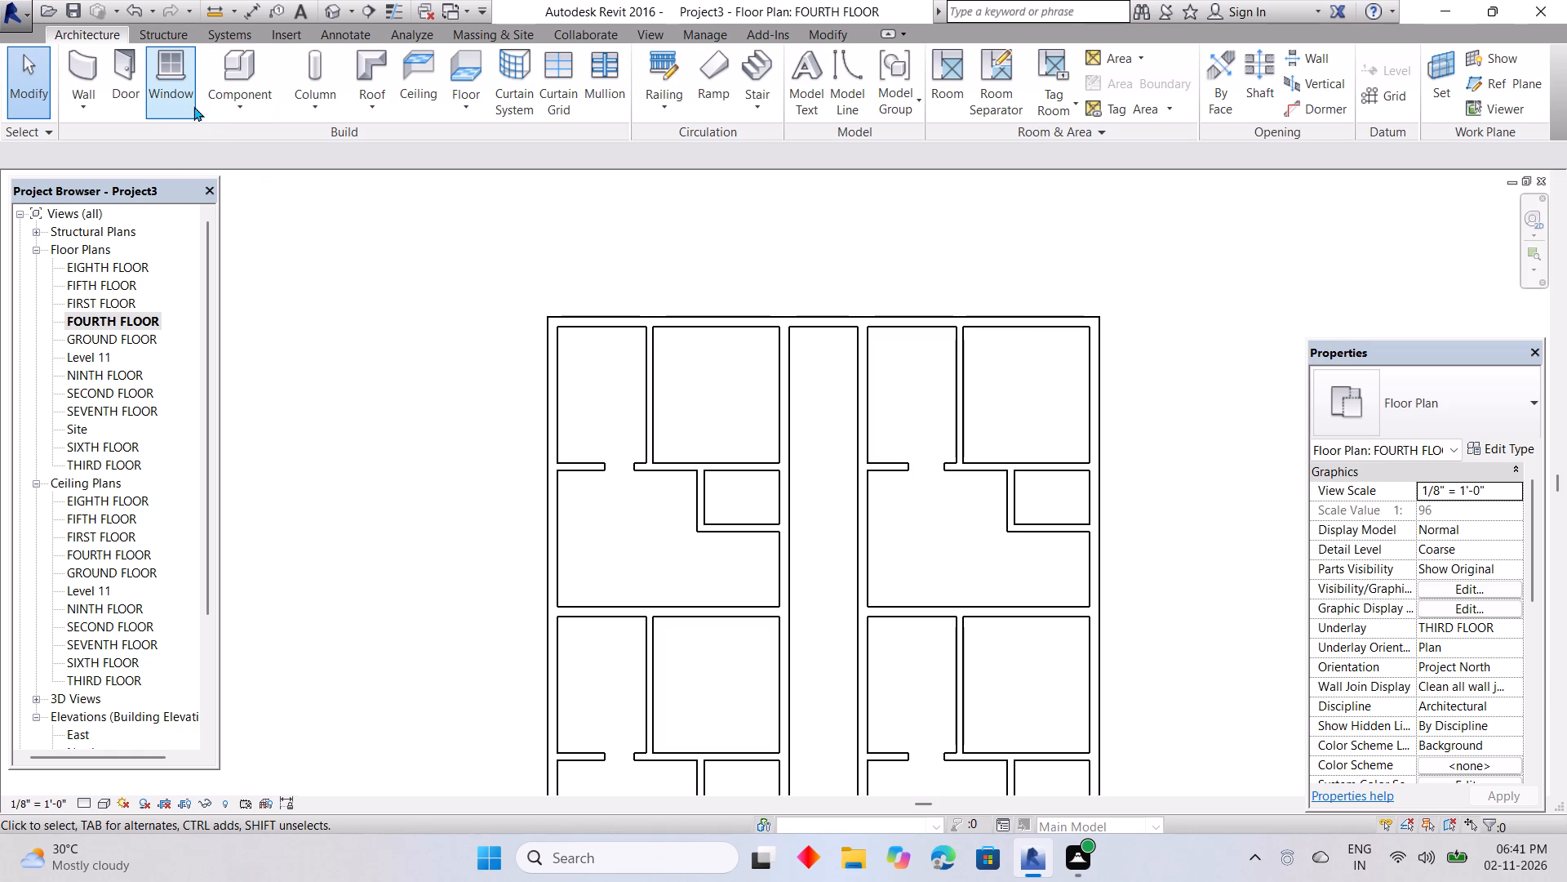
pyautogui.click(115, 86)
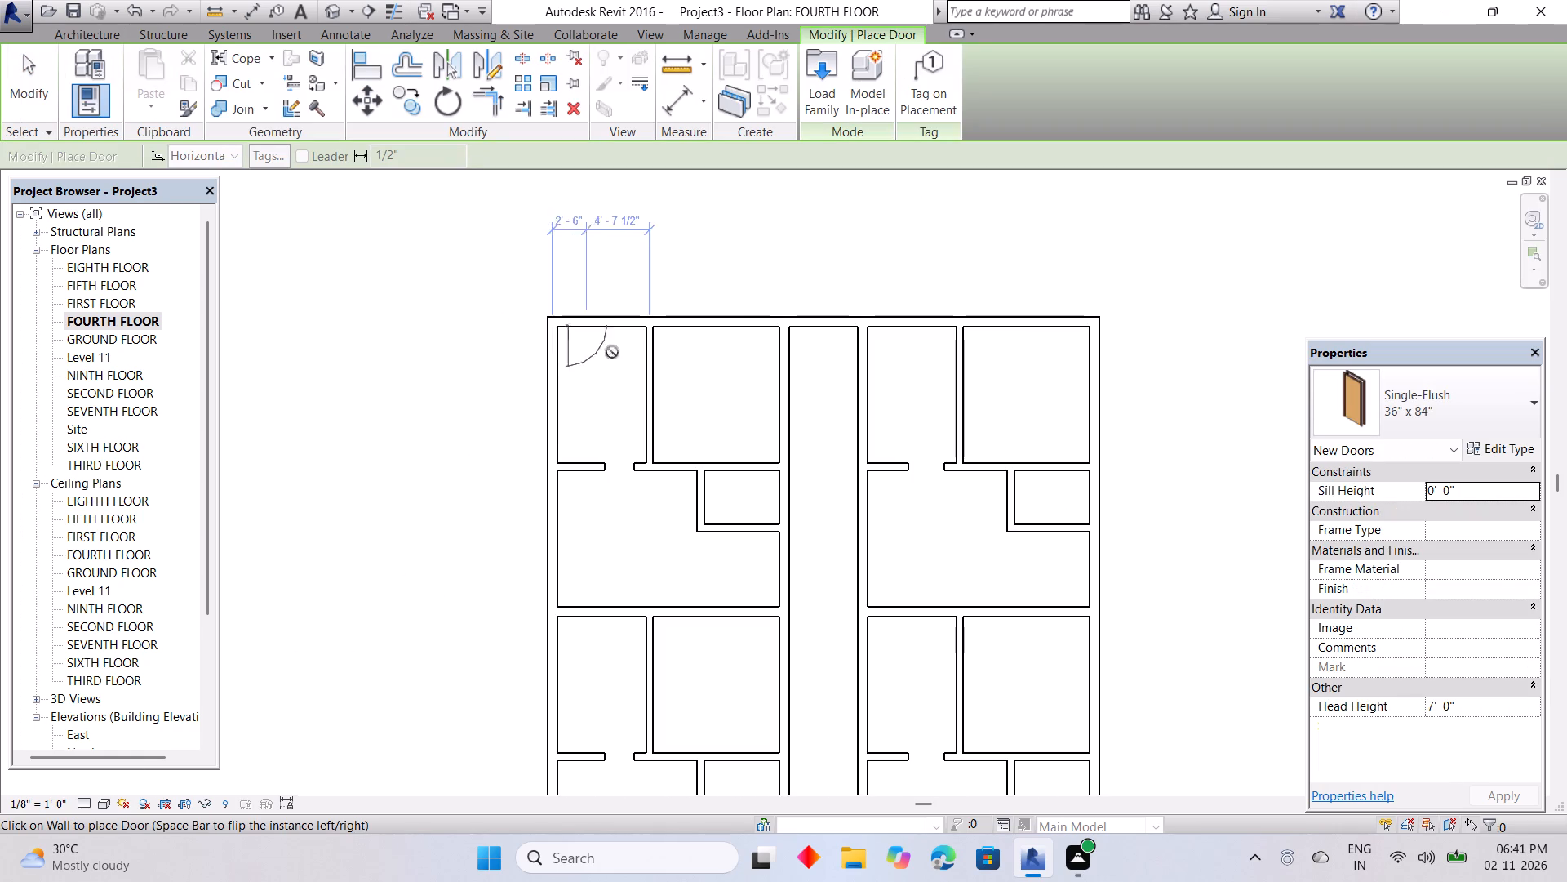
pyautogui.scroll(3, 679, 459)
pyautogui.press('space')
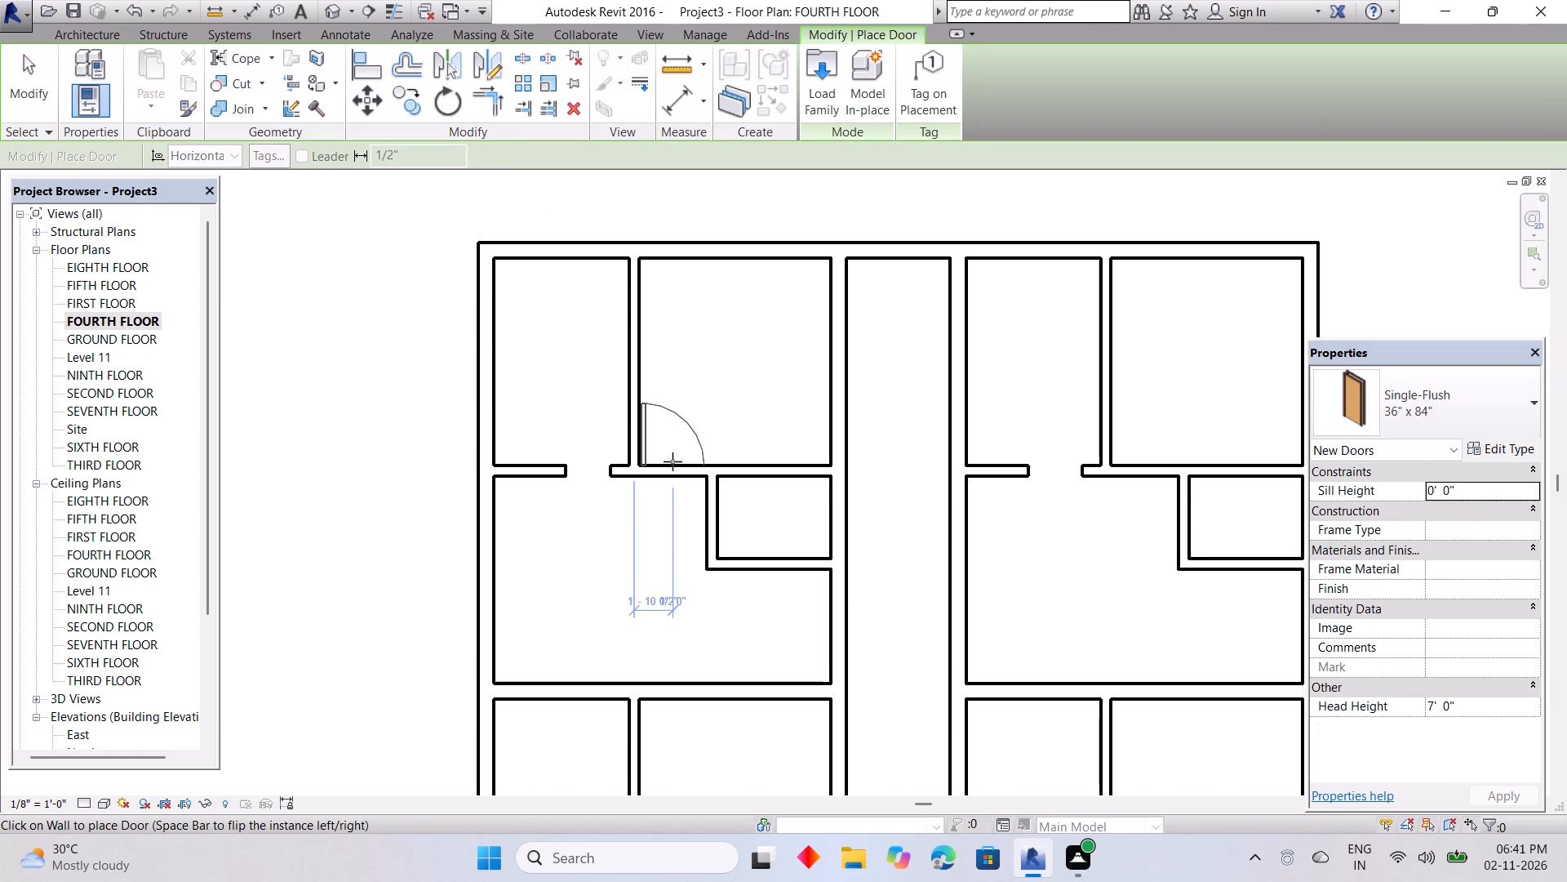
pyautogui.click(672, 462)
pyautogui.press('space')
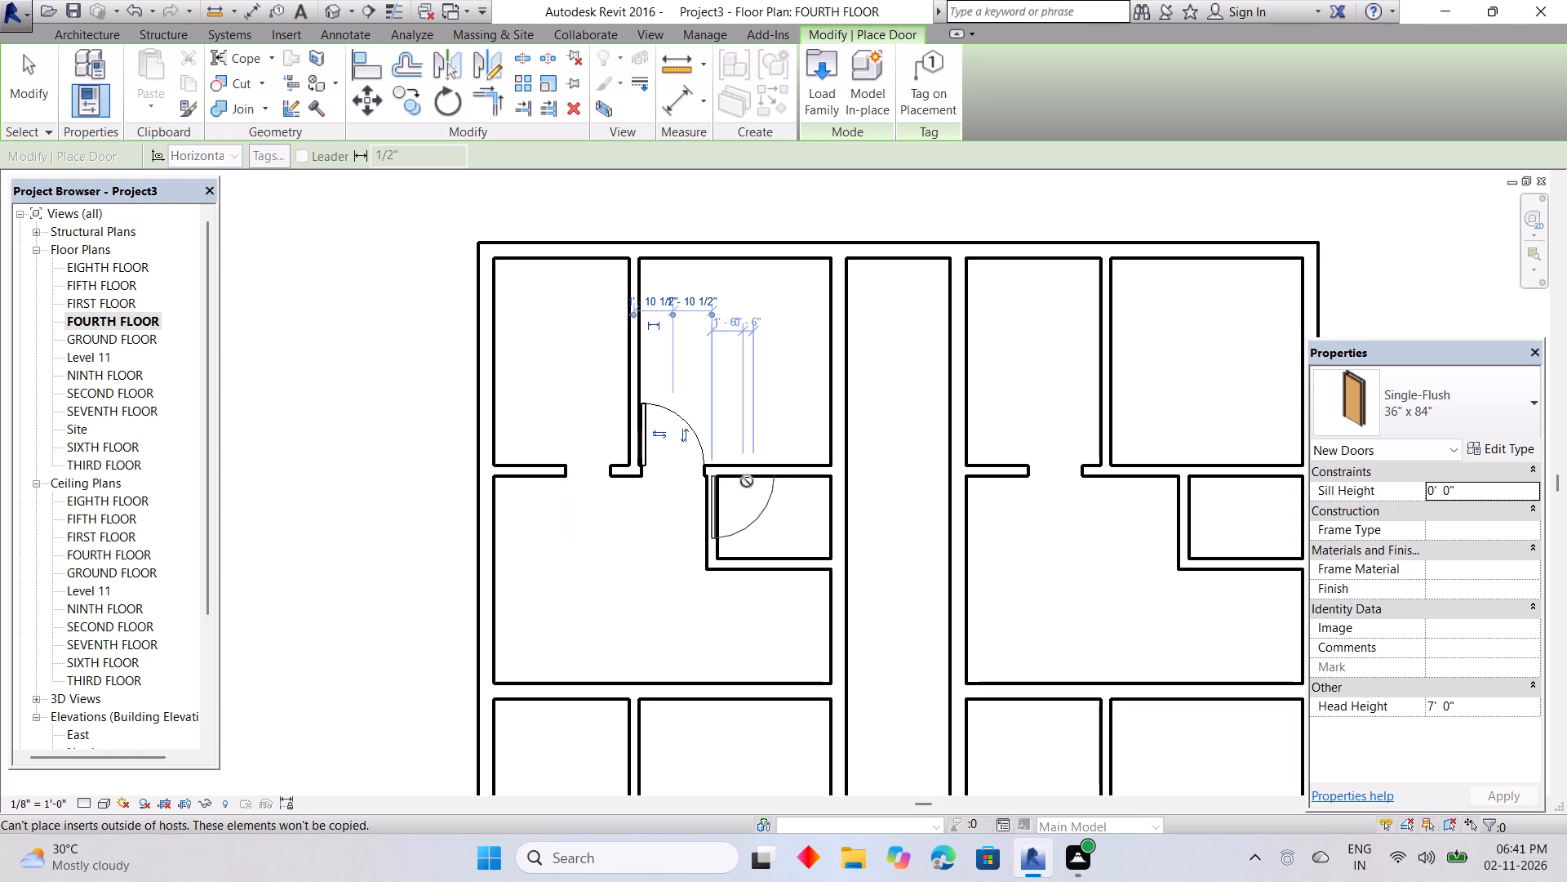
pyautogui.press('space')
pyautogui.press('space')
pyautogui.click(754, 480)
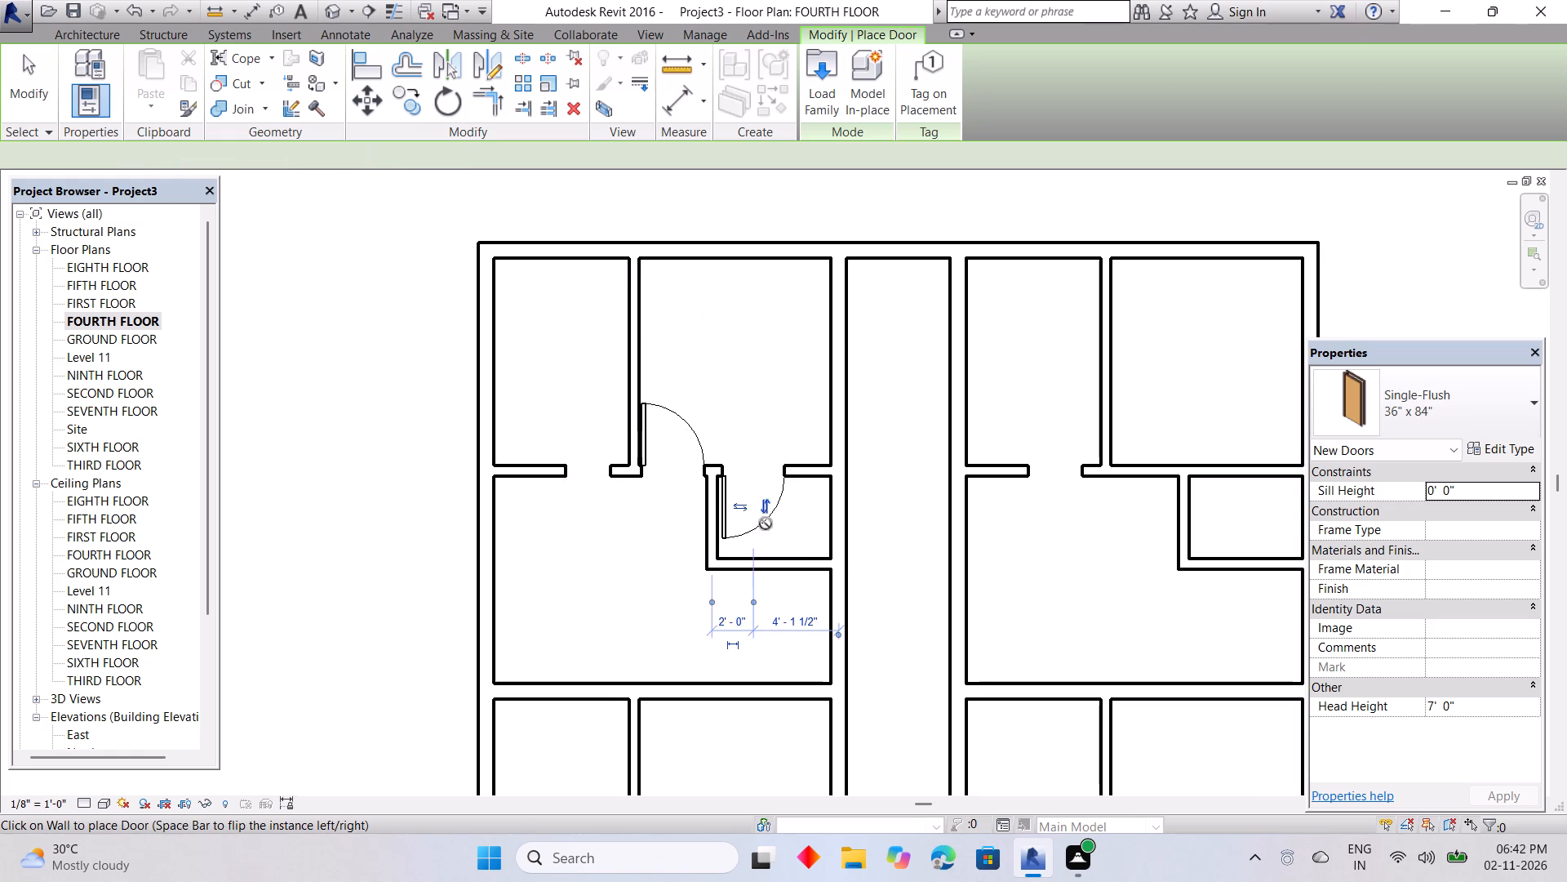
# Place facing doors in both corridor walls for the top pair of units, centred 2'-6" above the units' bottom walls and swinging inward.
pyautogui.moveTo(766, 522); pyautogui.dragTo(747, 113, button='middle')
pyautogui.moveTo(757, 345); pyautogui.dragTo(784, 632, button='middle')
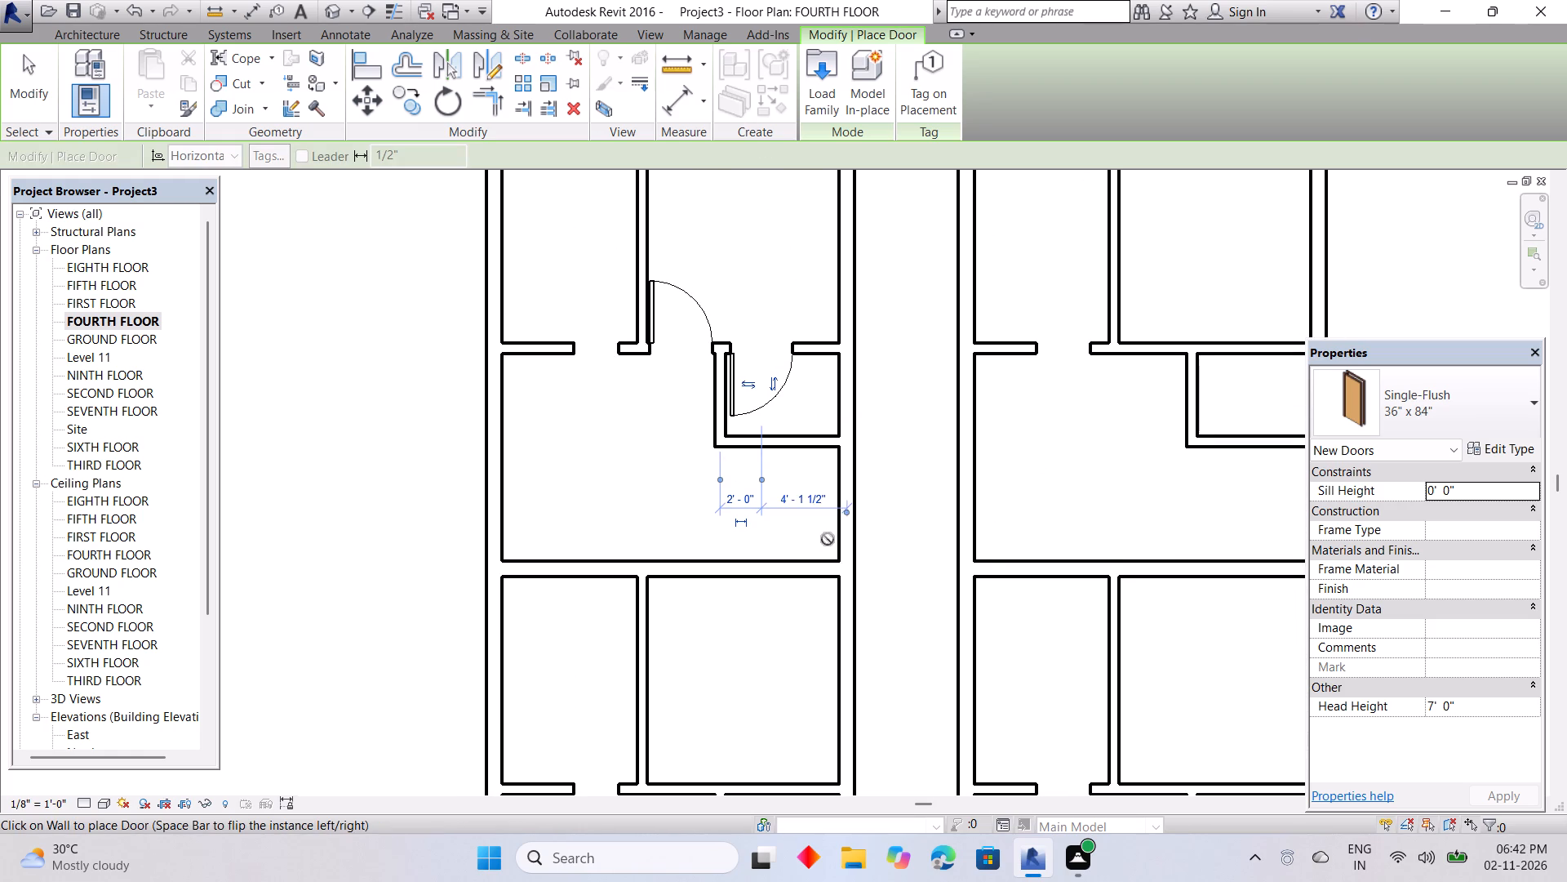
pyautogui.press('space')
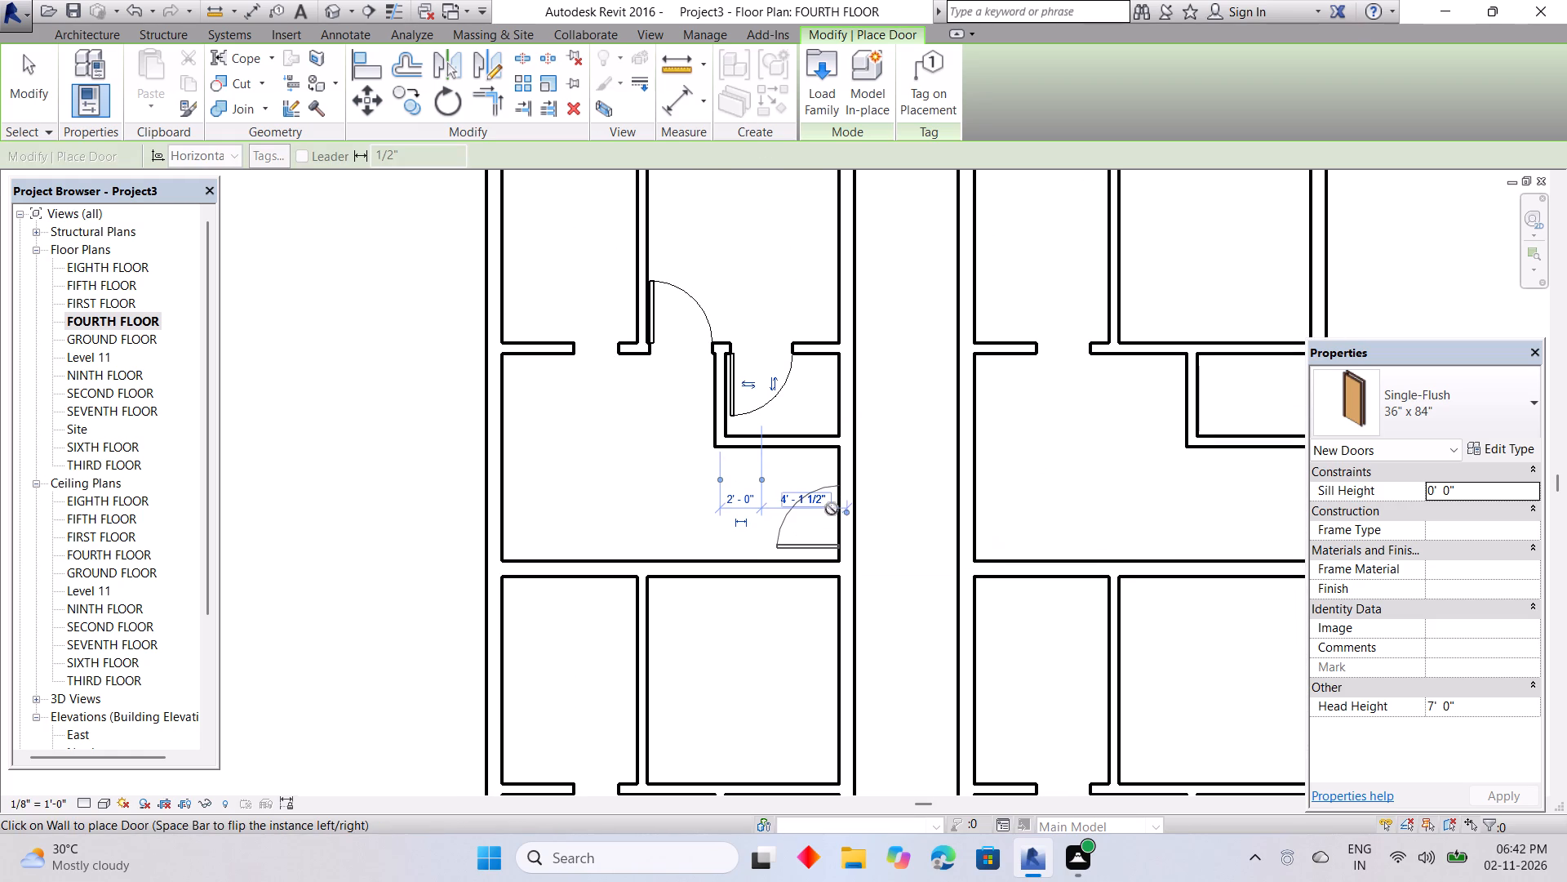
pyautogui.click(836, 497)
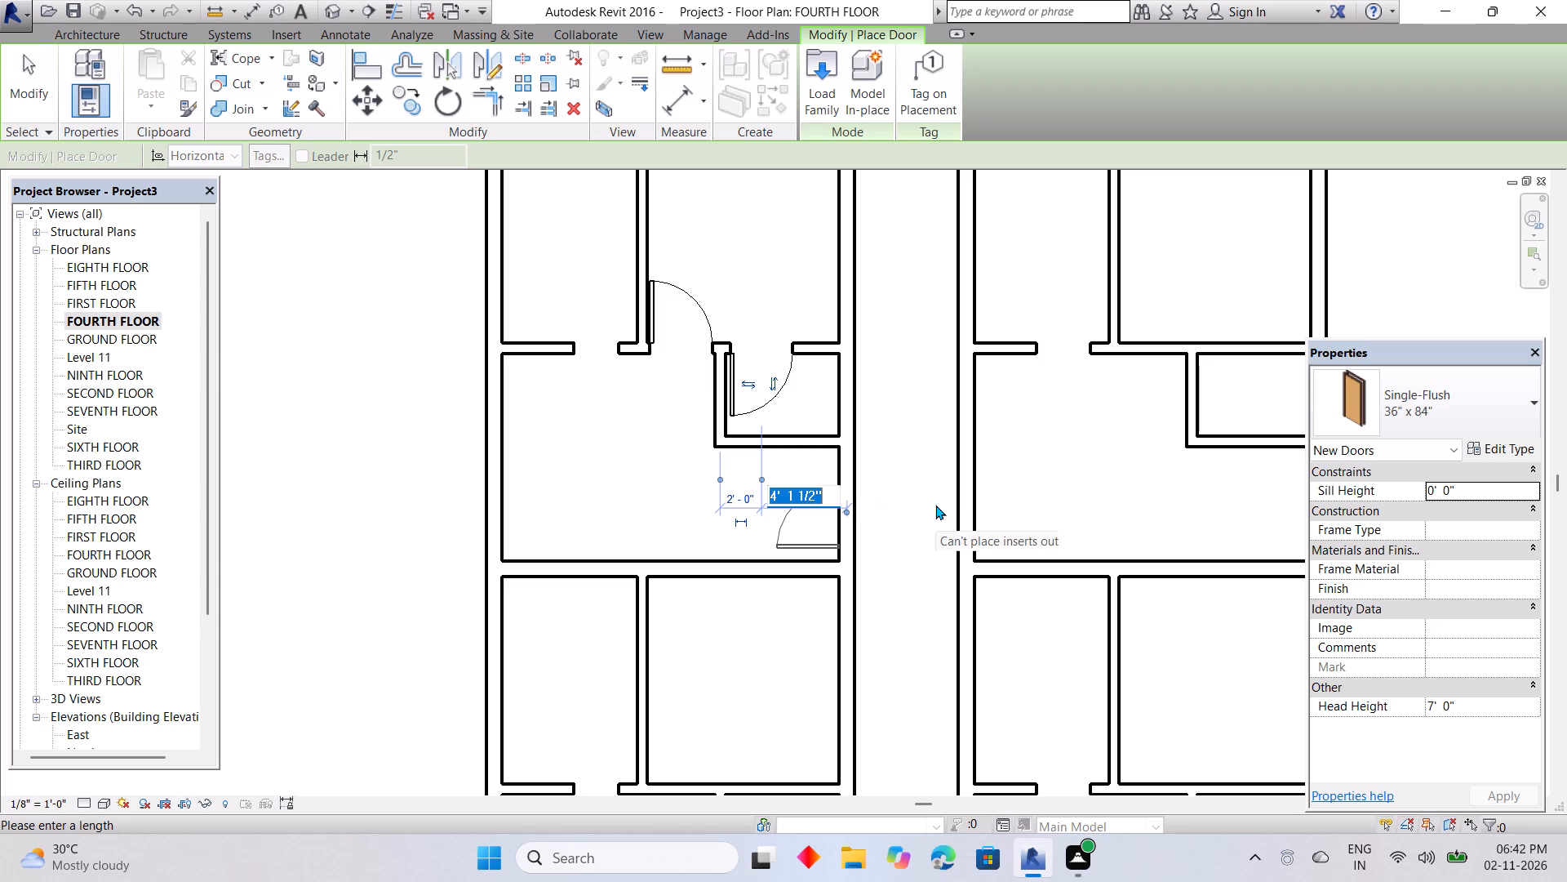
pyautogui.press('Escape')
pyautogui.click(833, 518)
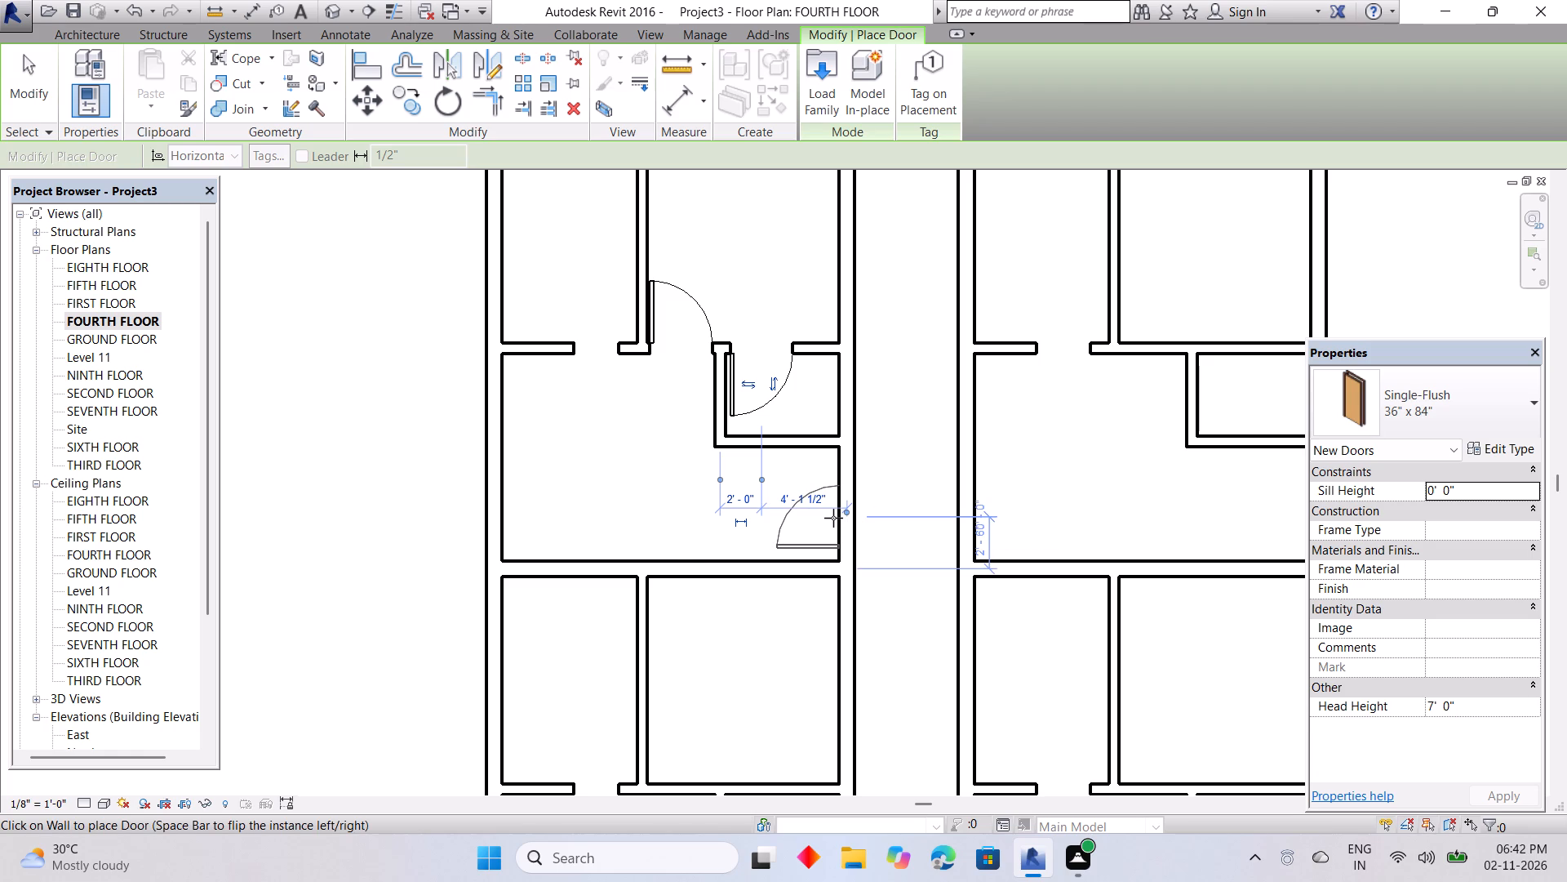
pyautogui.press('space')
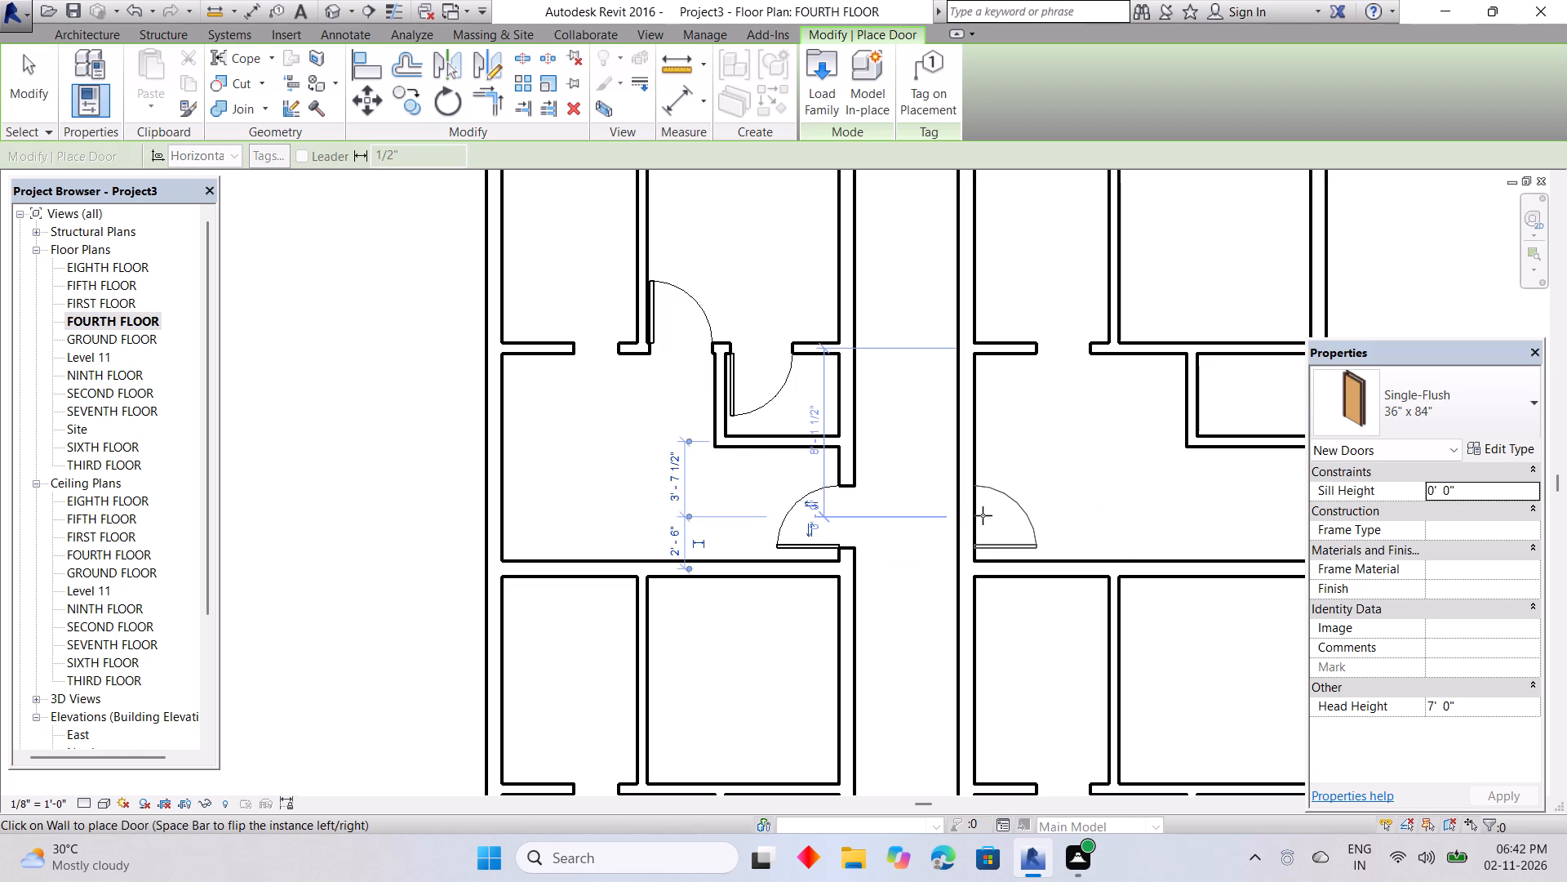
pyautogui.click(983, 515)
# Place inward-swinging entrance doors in both corridor walls for the second and third pairs of units, about 2'-6" above their bottom walls.
pyautogui.moveTo(997, 513); pyautogui.dragTo(974, 217, button='middle')
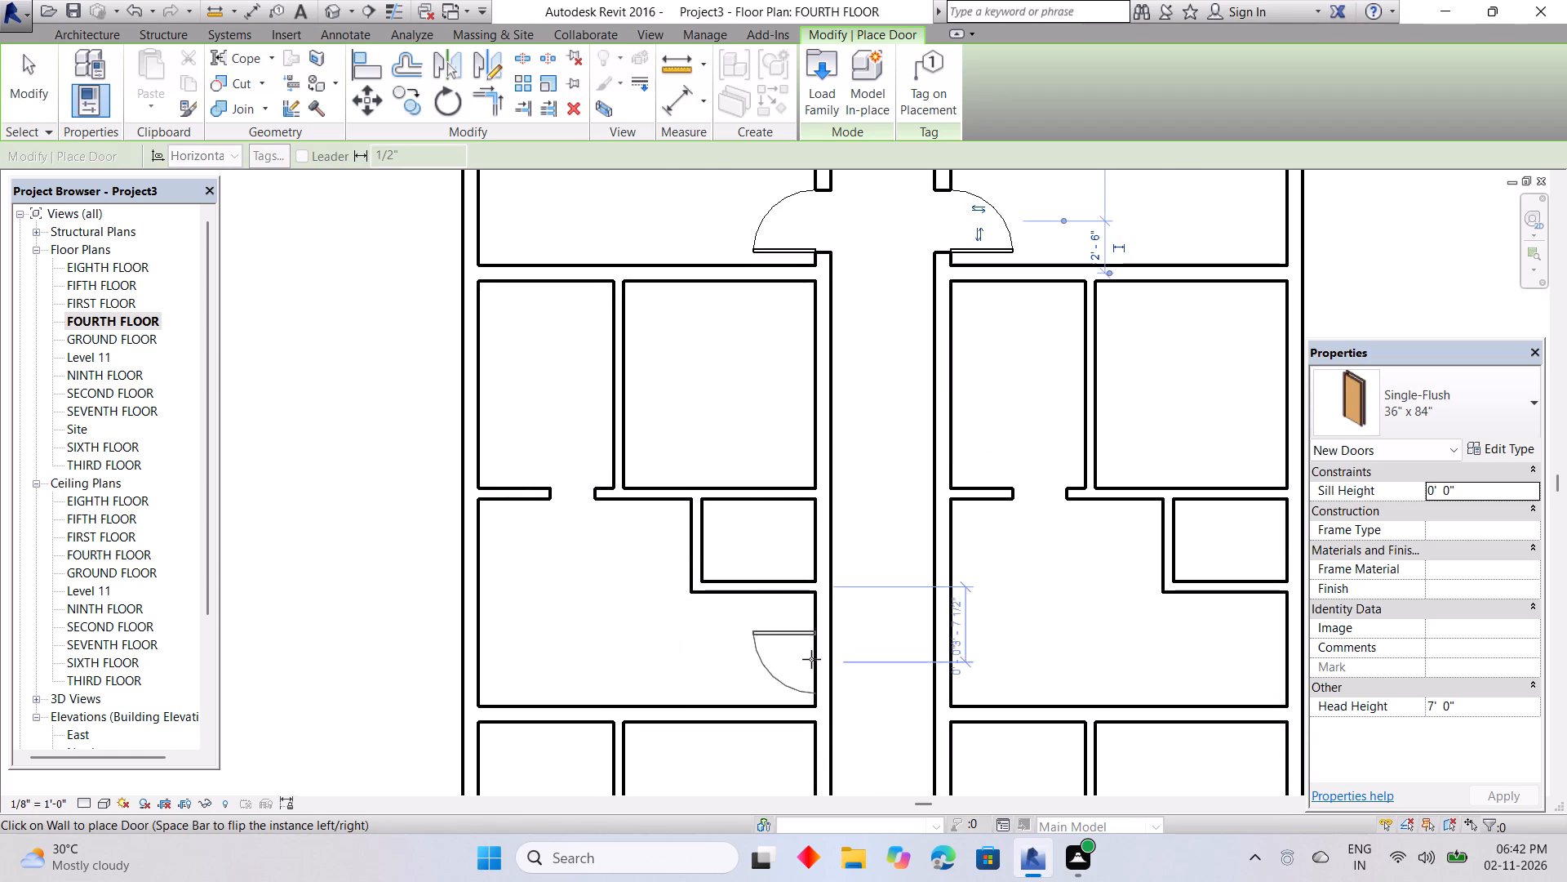
pyautogui.press('space')
pyautogui.click(810, 661)
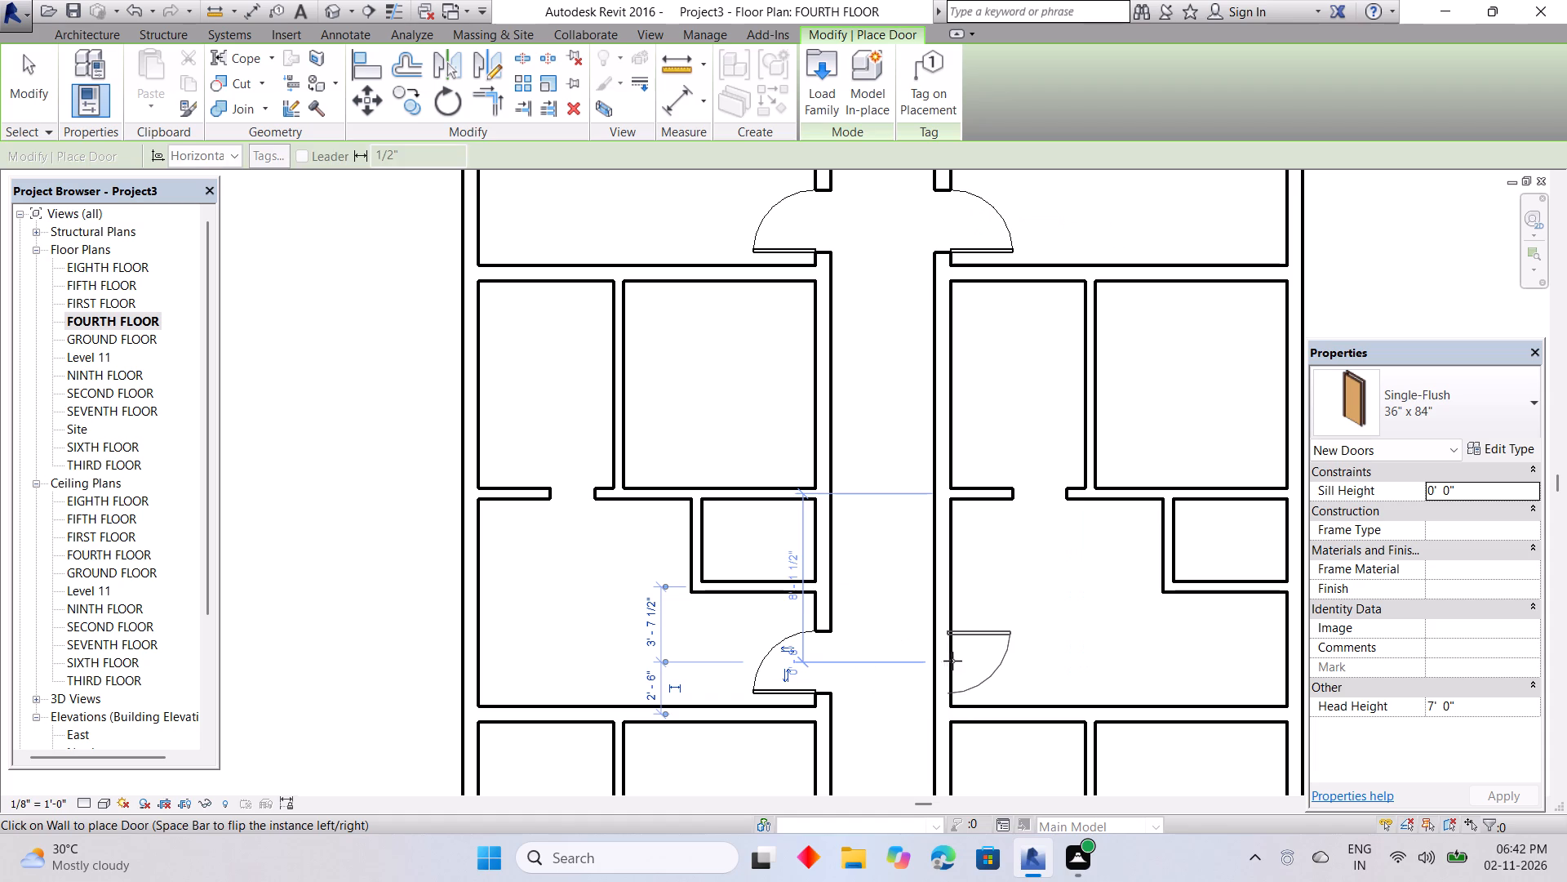
pyautogui.press('space')
pyautogui.click(948, 659)
pyautogui.moveTo(947, 658); pyautogui.dragTo(912, 281, button='middle')
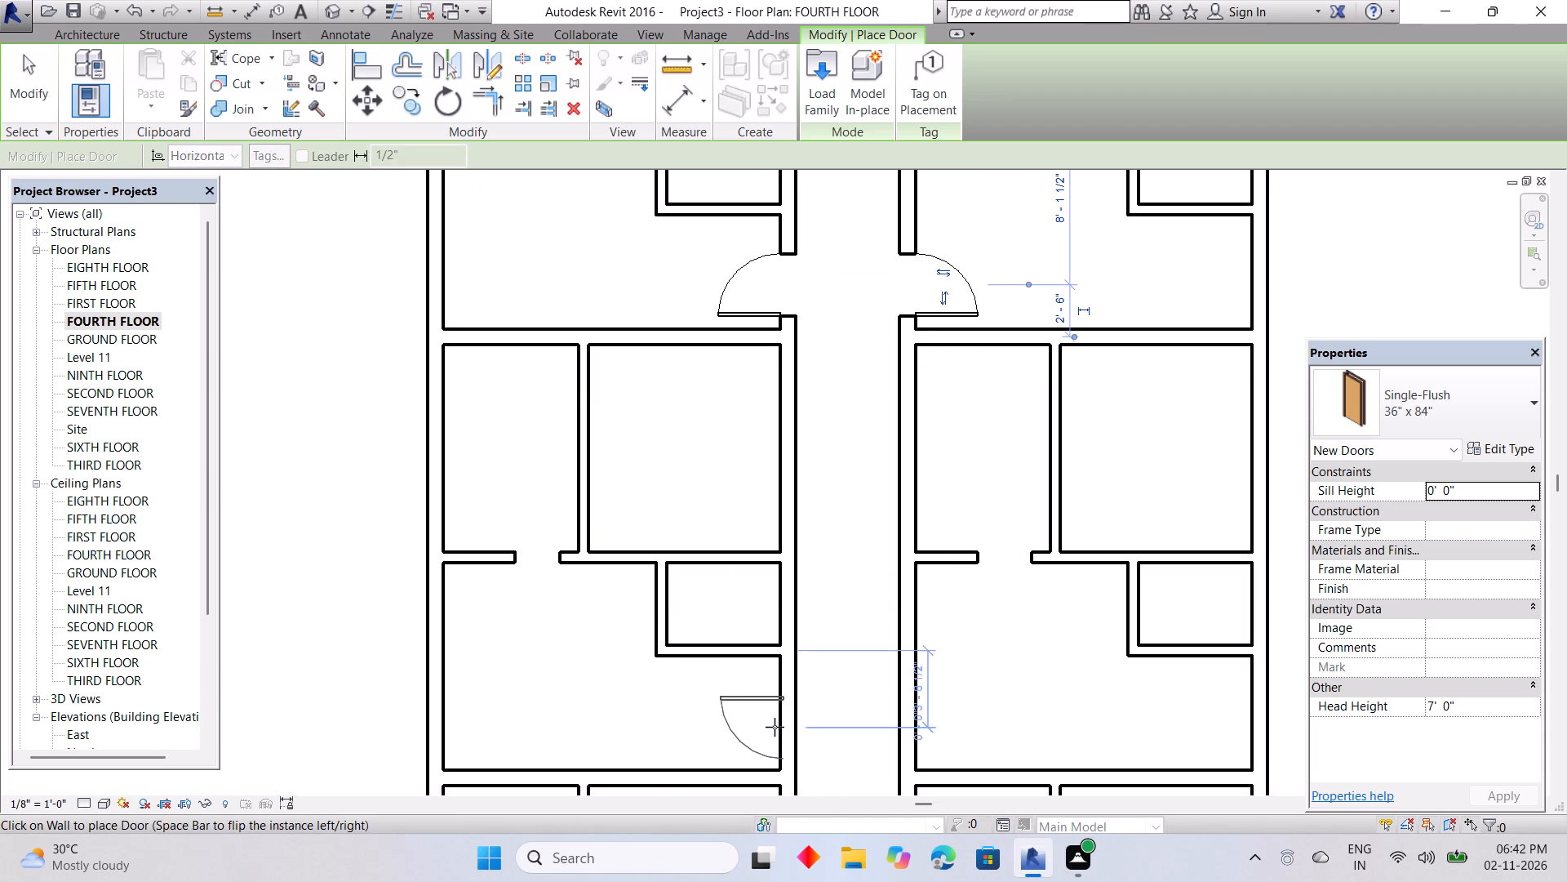
pyautogui.press('space')
pyautogui.click(775, 725)
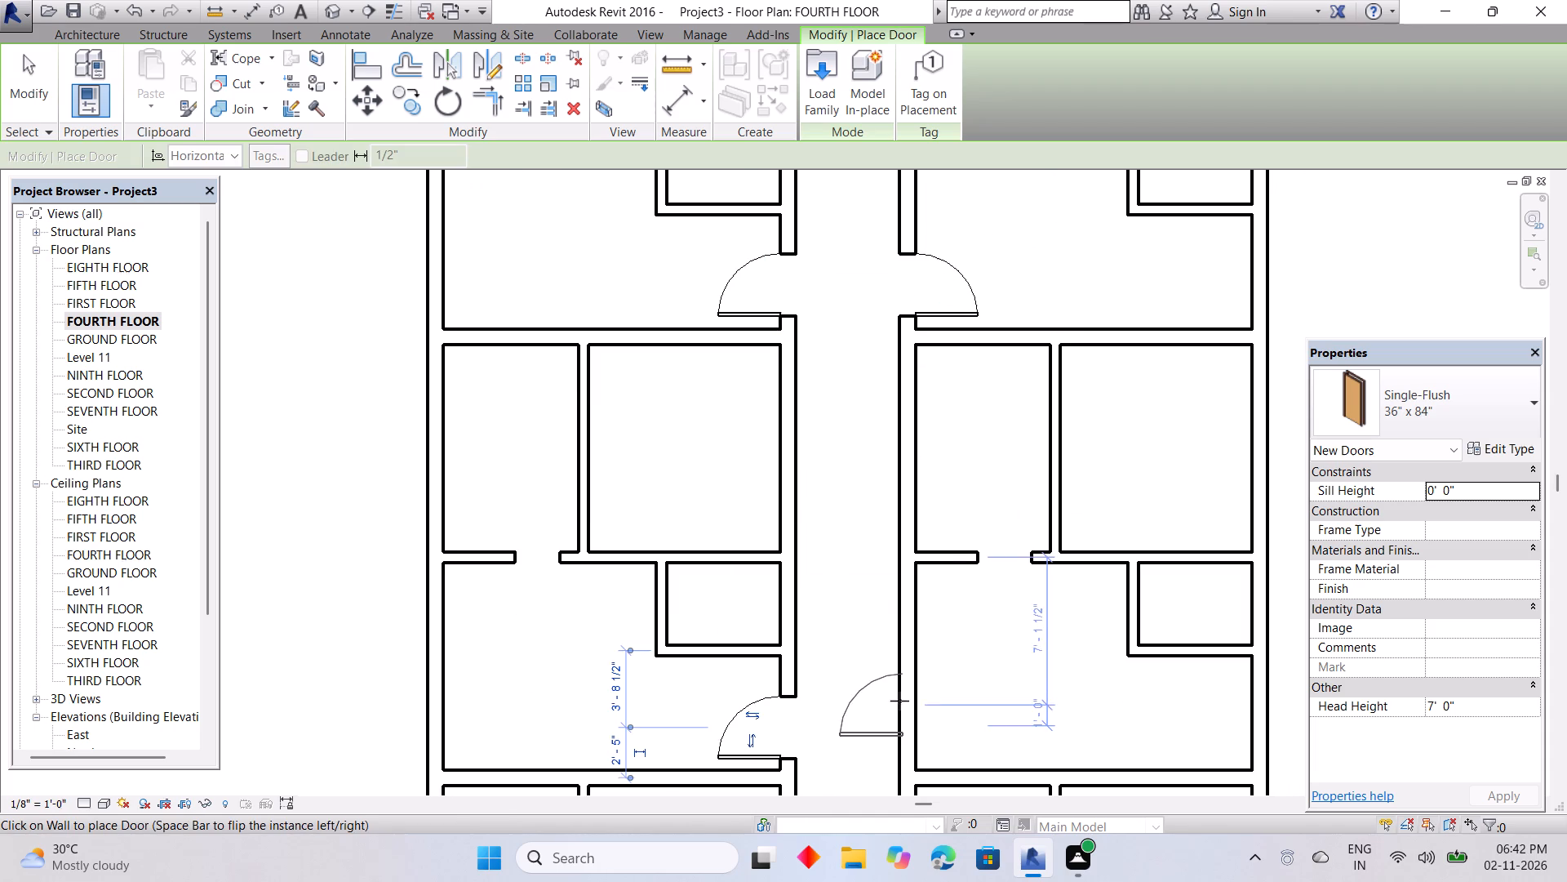
pyautogui.press('space')
pyautogui.click(917, 724)
# Place inward-swinging entrance doors in both corridor walls for the lowest pair of units, 2'-6" above their bottom walls.
pyautogui.scroll(-2, 910, 718)
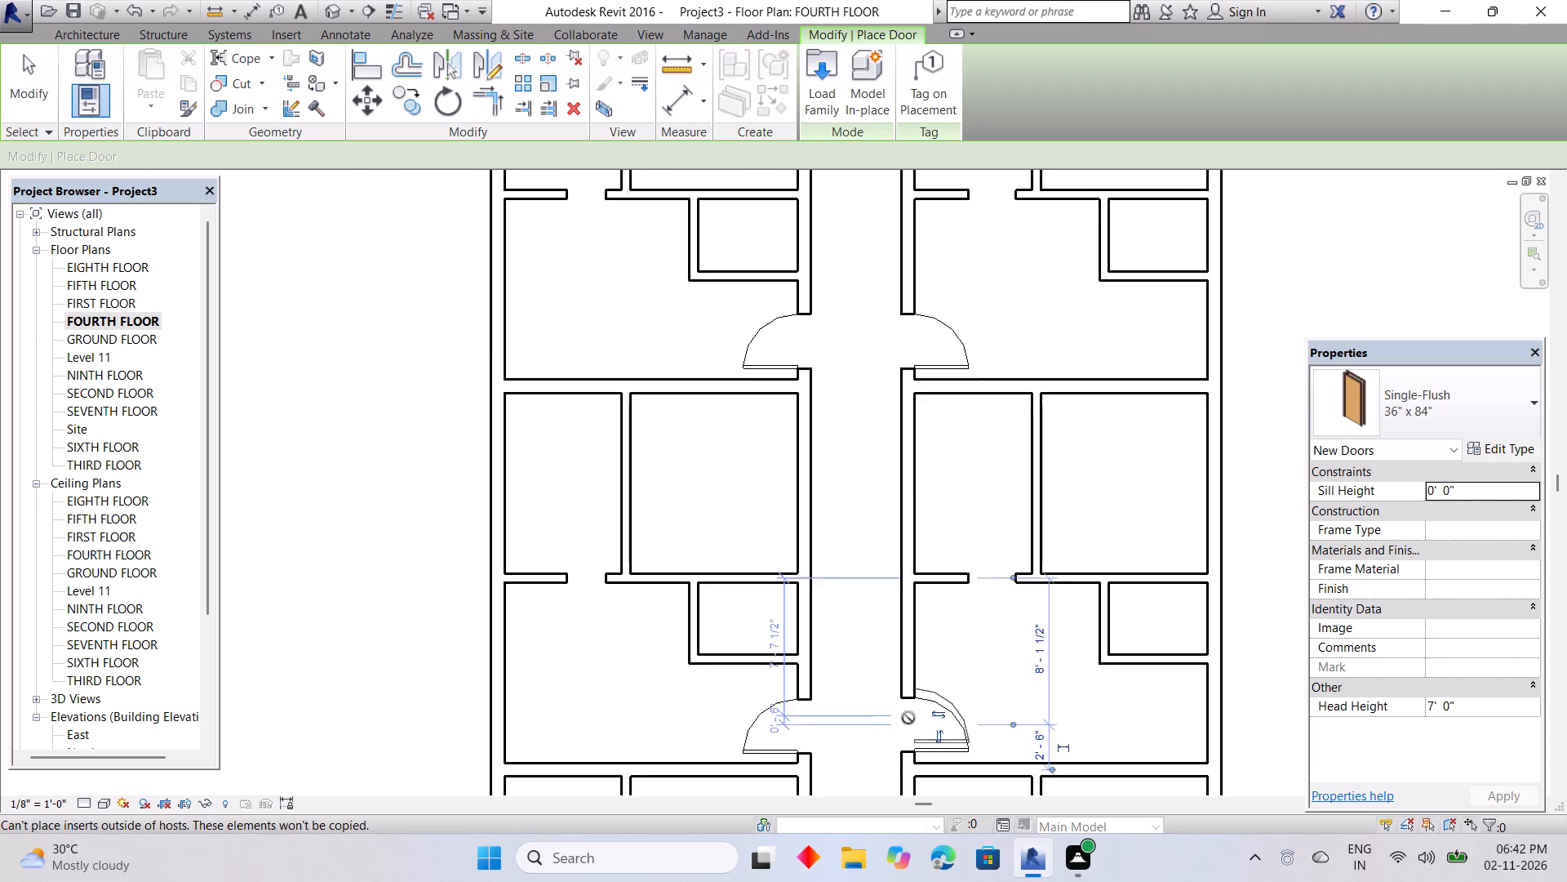
pyautogui.scroll(-1, 908, 718)
pyautogui.moveTo(908, 717); pyautogui.dragTo(919, 521, button='middle')
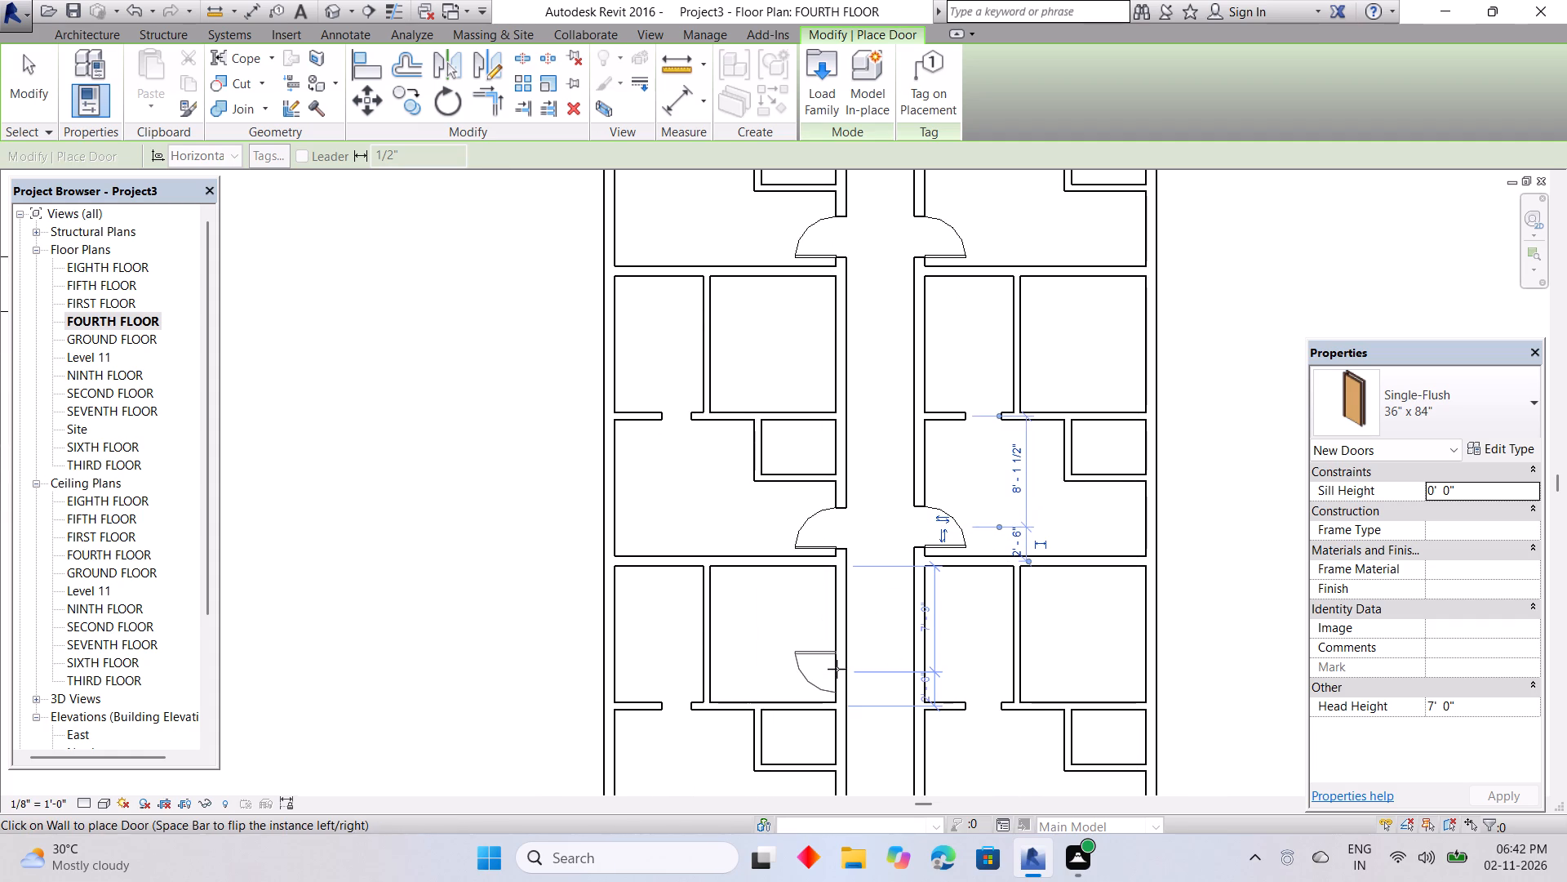
pyautogui.moveTo(836, 753); pyautogui.dragTo(828, 438, button='middle')
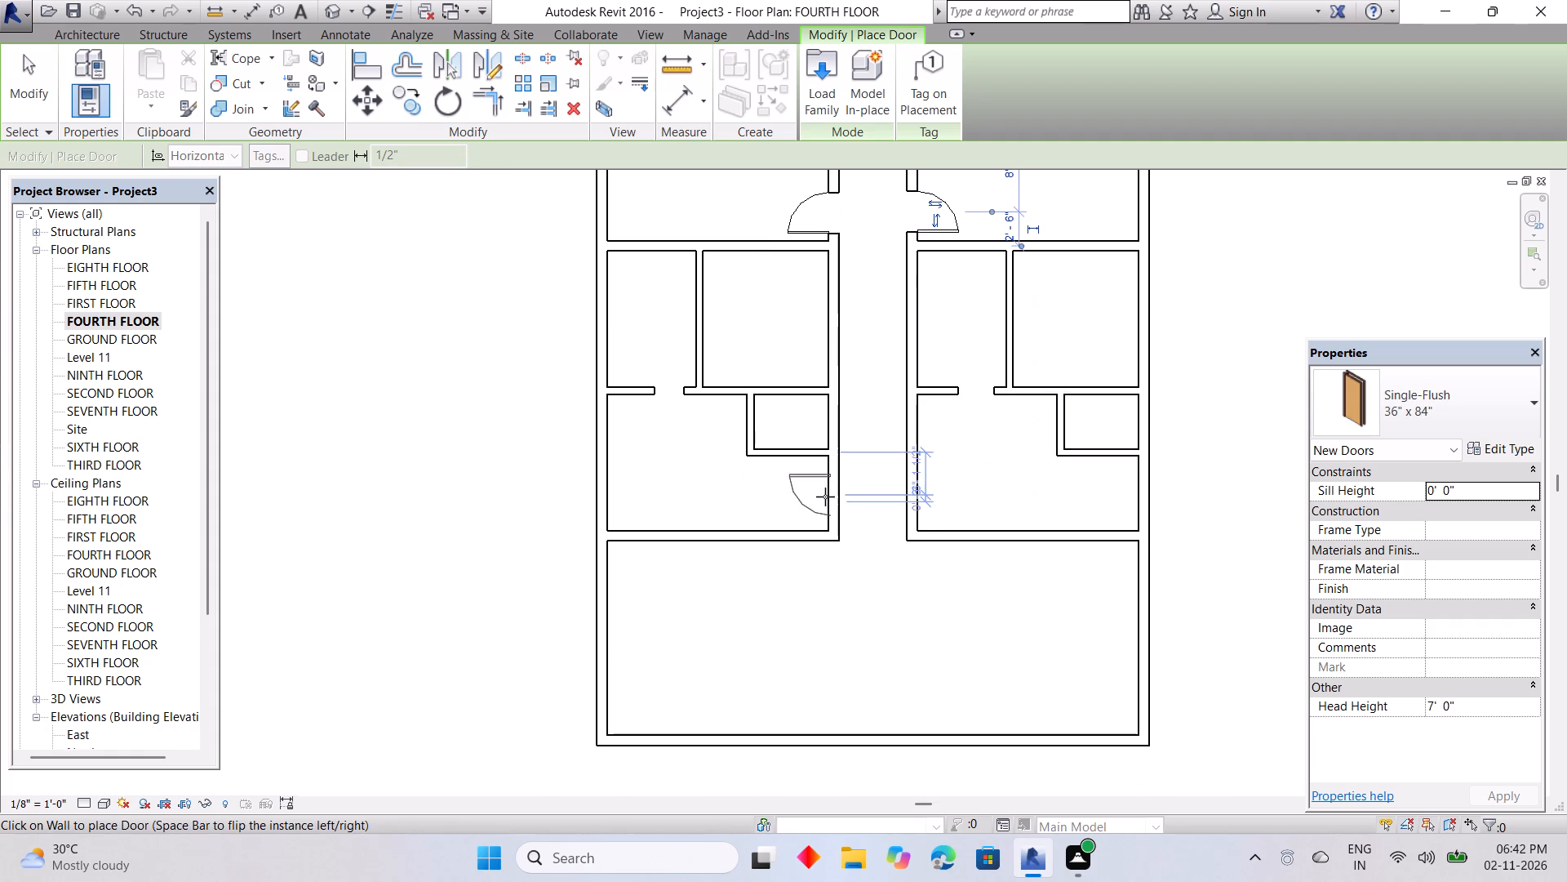
pyautogui.press('space')
pyautogui.click(825, 499)
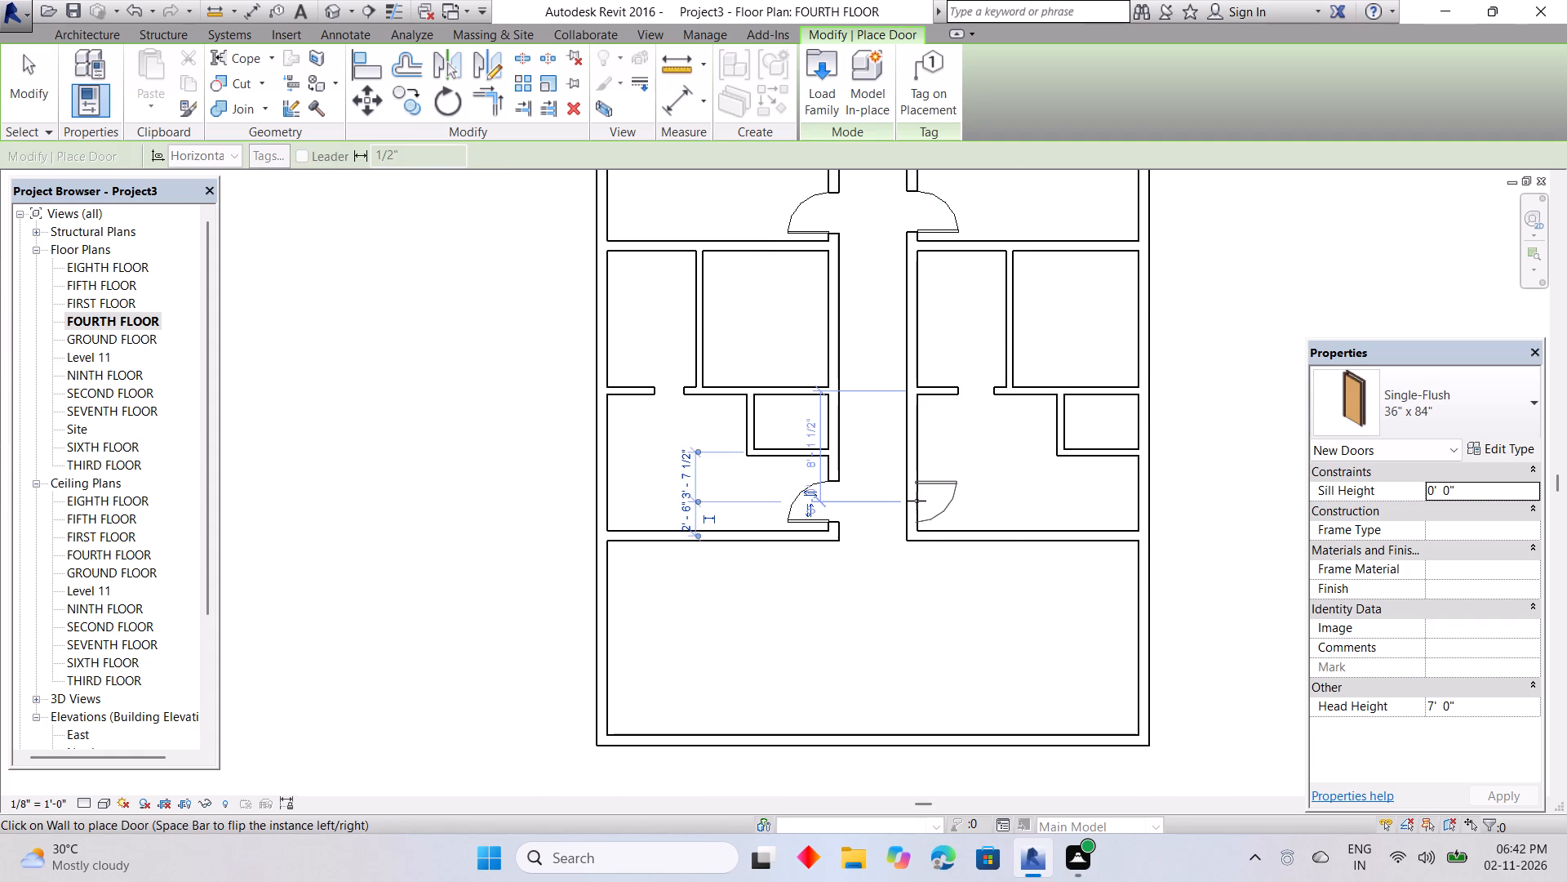
pyautogui.press('space')
pyautogui.click(926, 504)
# Place doors in the second left-hand unit: upper room, 1'-10 1/2" from the partition, and small room, 2'-0" from its left wall.
pyautogui.scroll(-4, 951, 458)
pyautogui.moveTo(951, 457); pyautogui.dragTo(954, 555, button='middle')
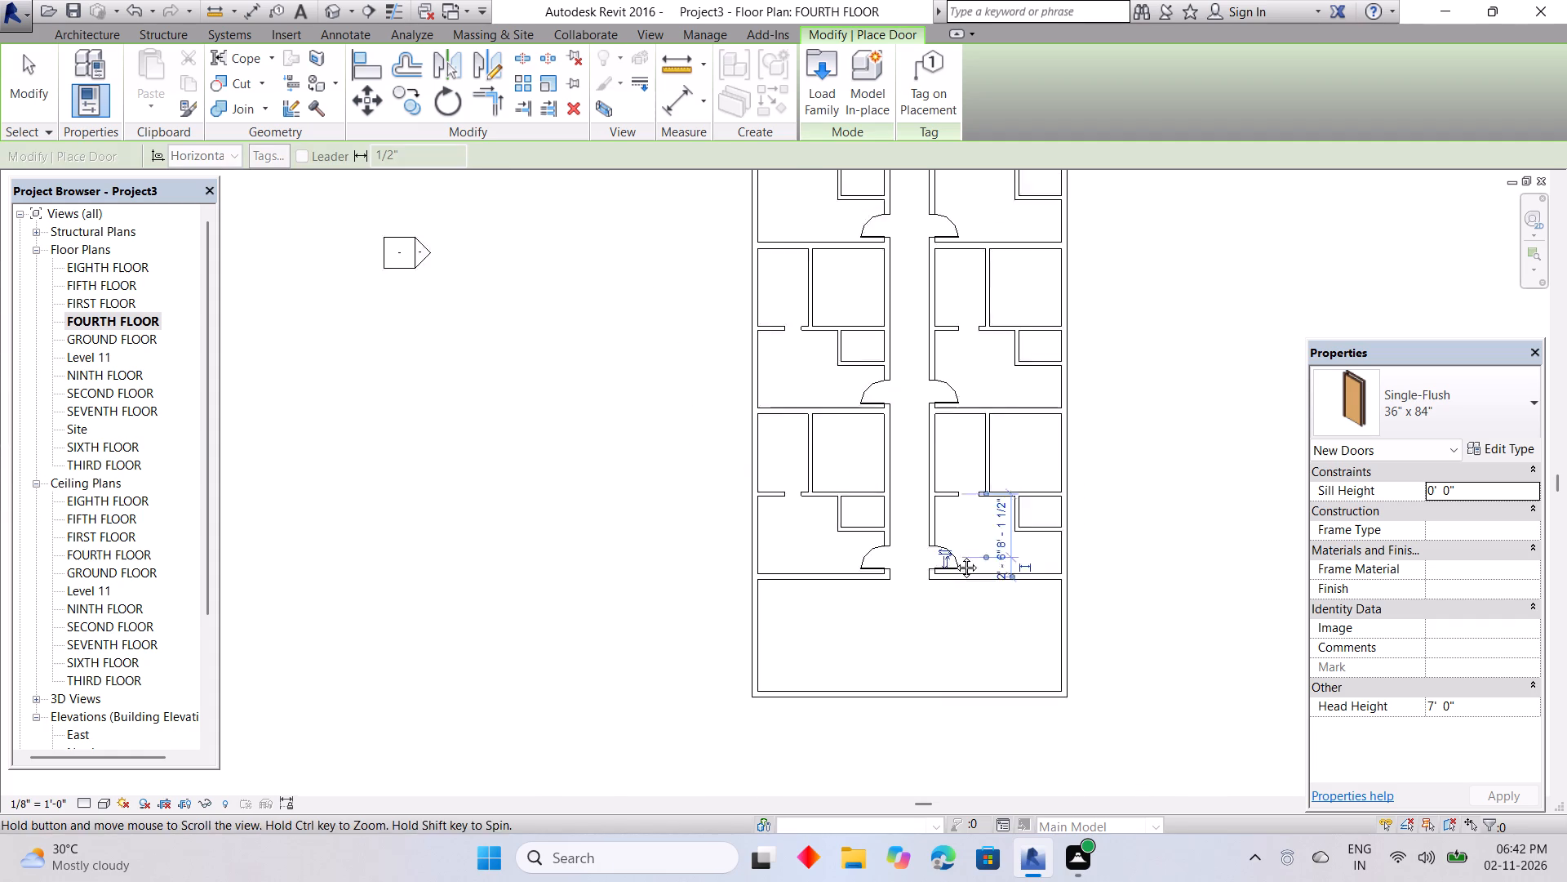
pyautogui.moveTo(954, 555); pyautogui.dragTo(954, 603, button='middle')
pyautogui.scroll(-2, 964, 513)
pyautogui.moveTo(967, 519); pyautogui.dragTo(978, 658, button='middle')
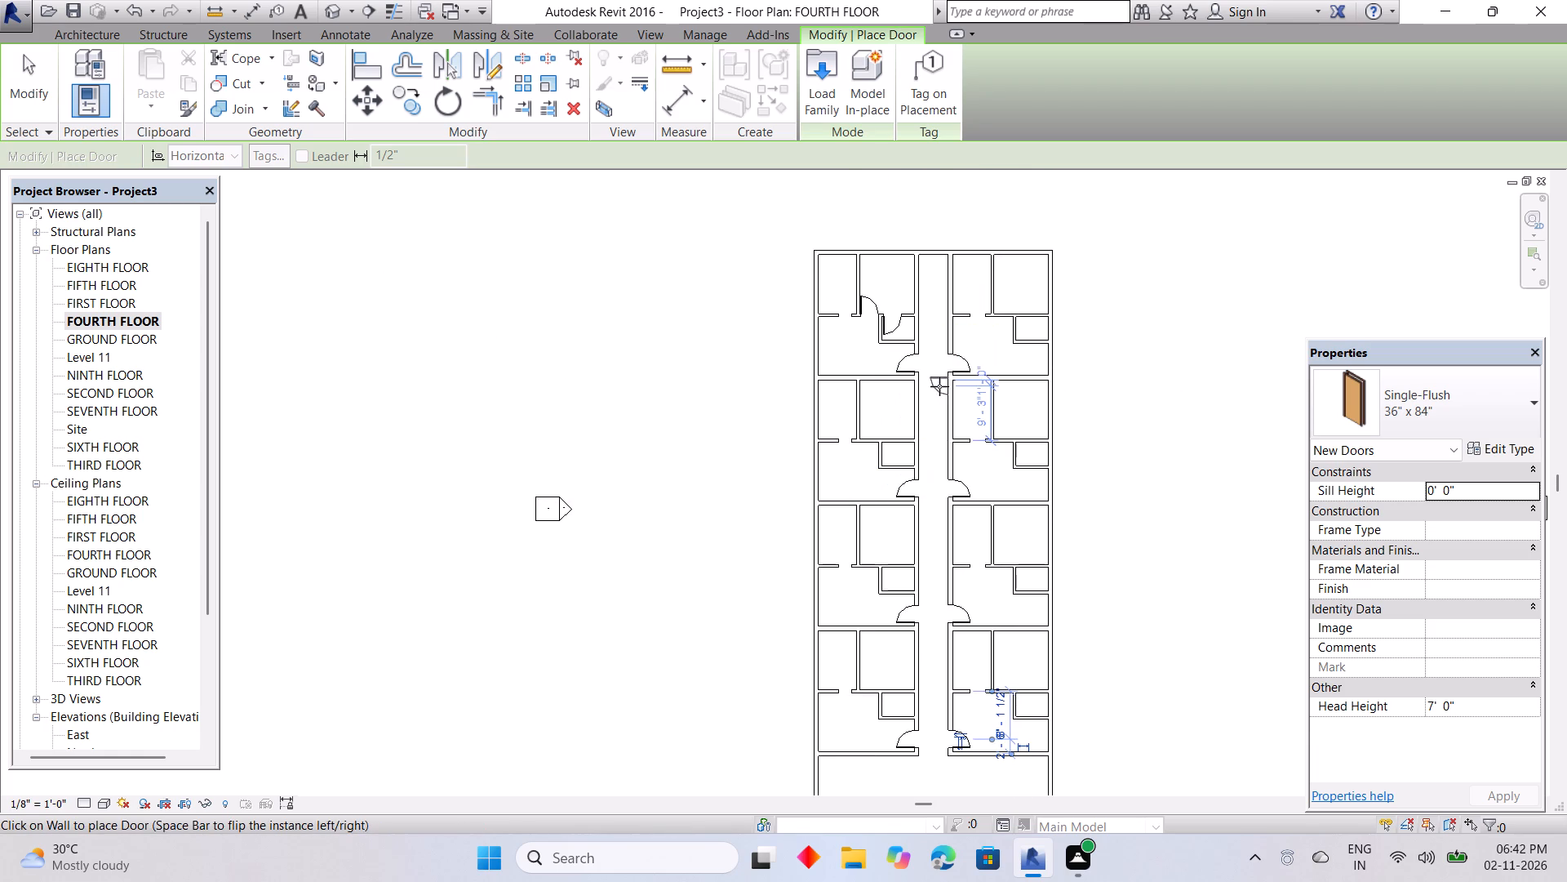
pyautogui.press('Escape')
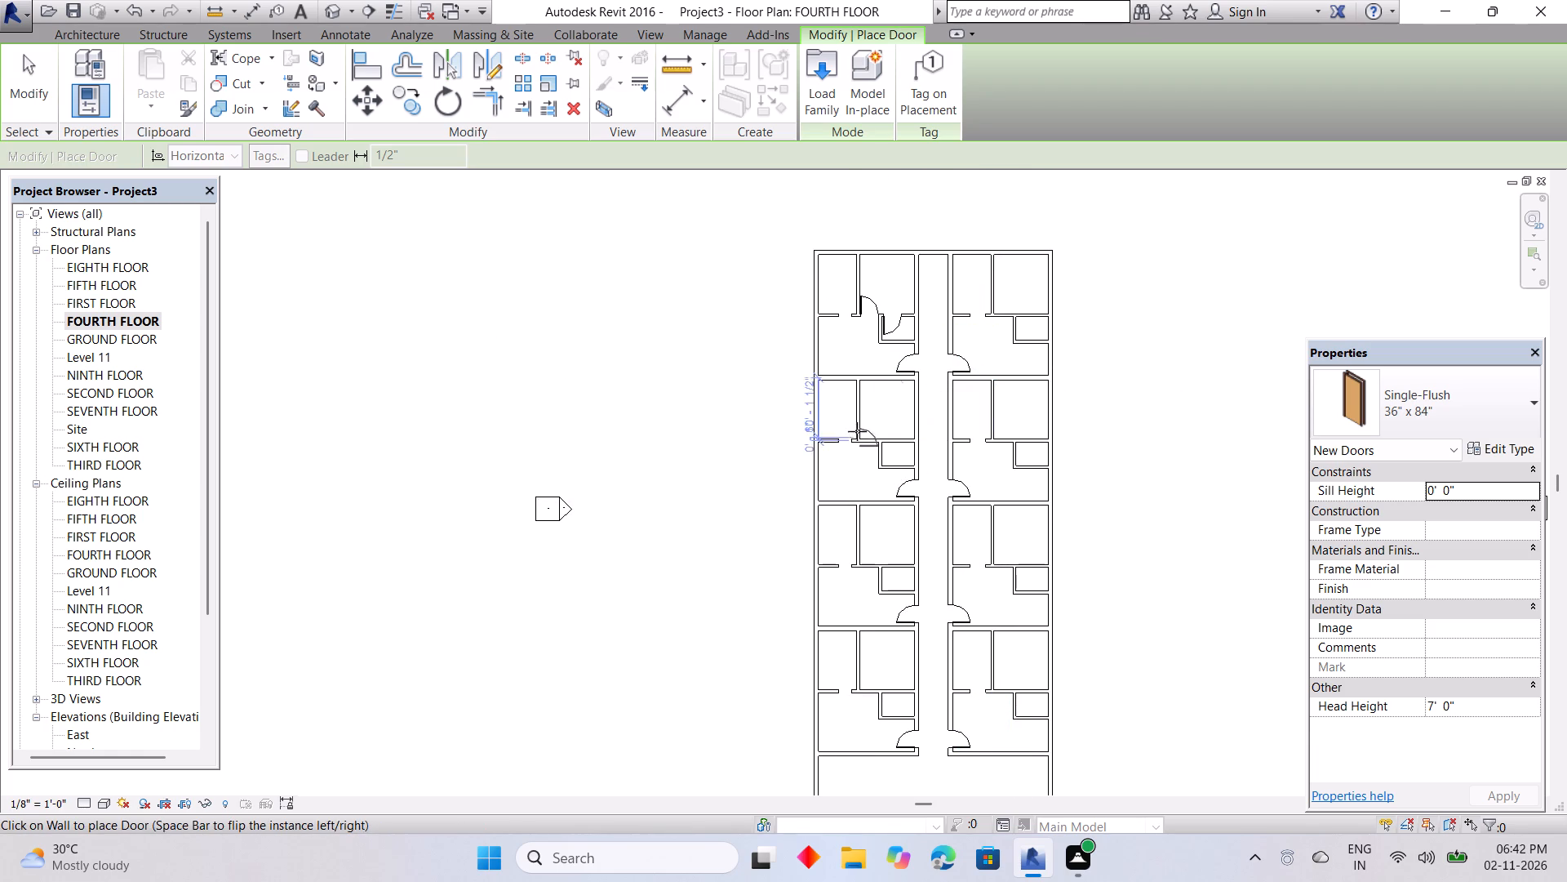
pyautogui.scroll(6, 838, 389)
pyautogui.moveTo(852, 360); pyautogui.dragTo(800, 462, button='middle')
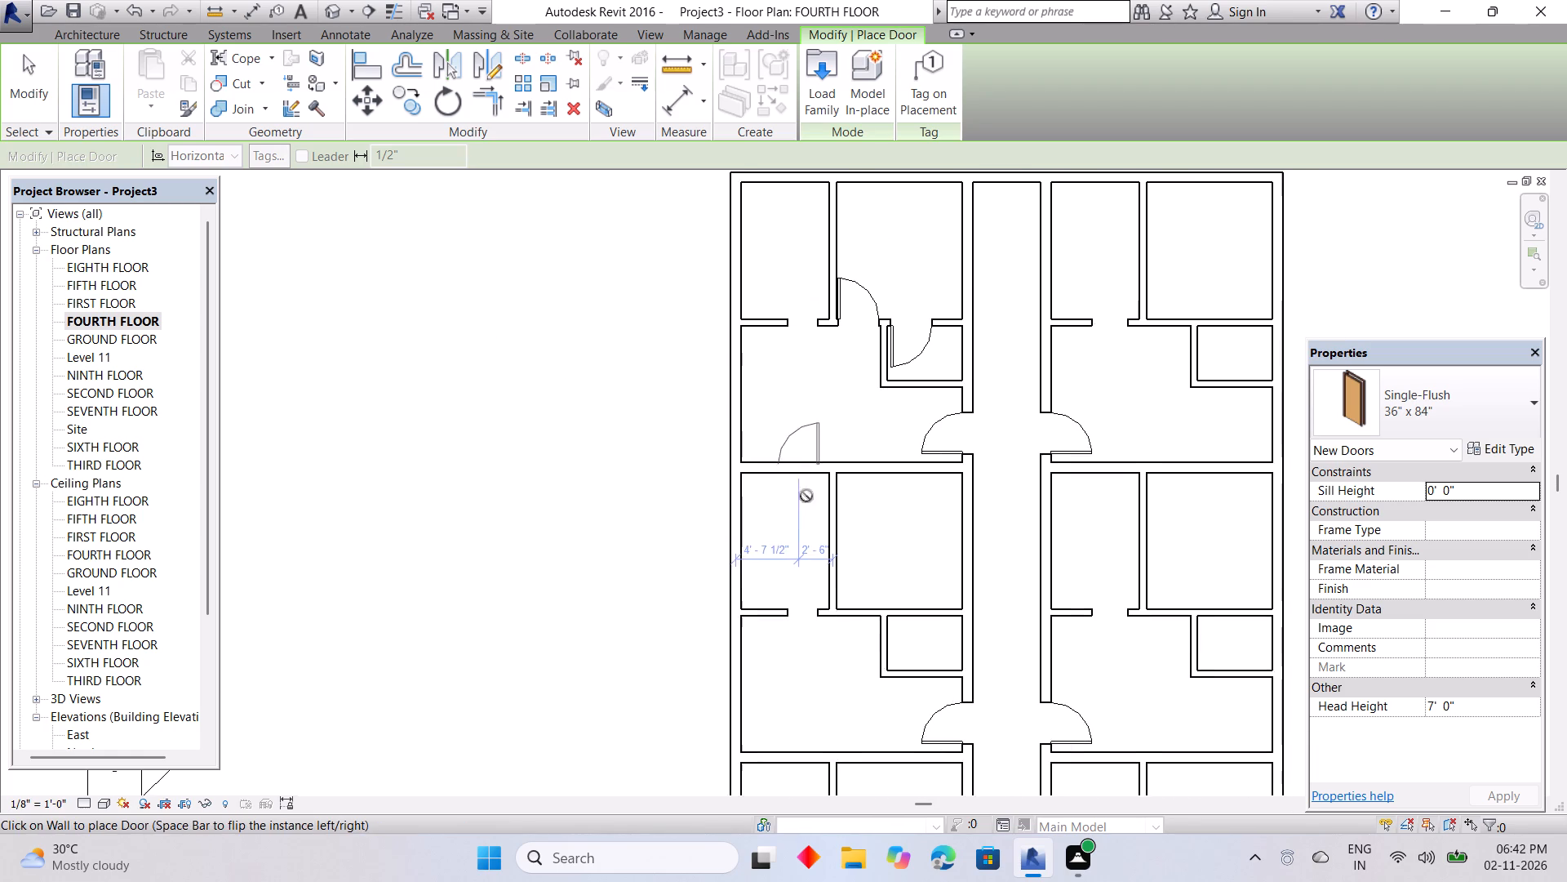
pyautogui.press('space')
pyautogui.click(857, 608)
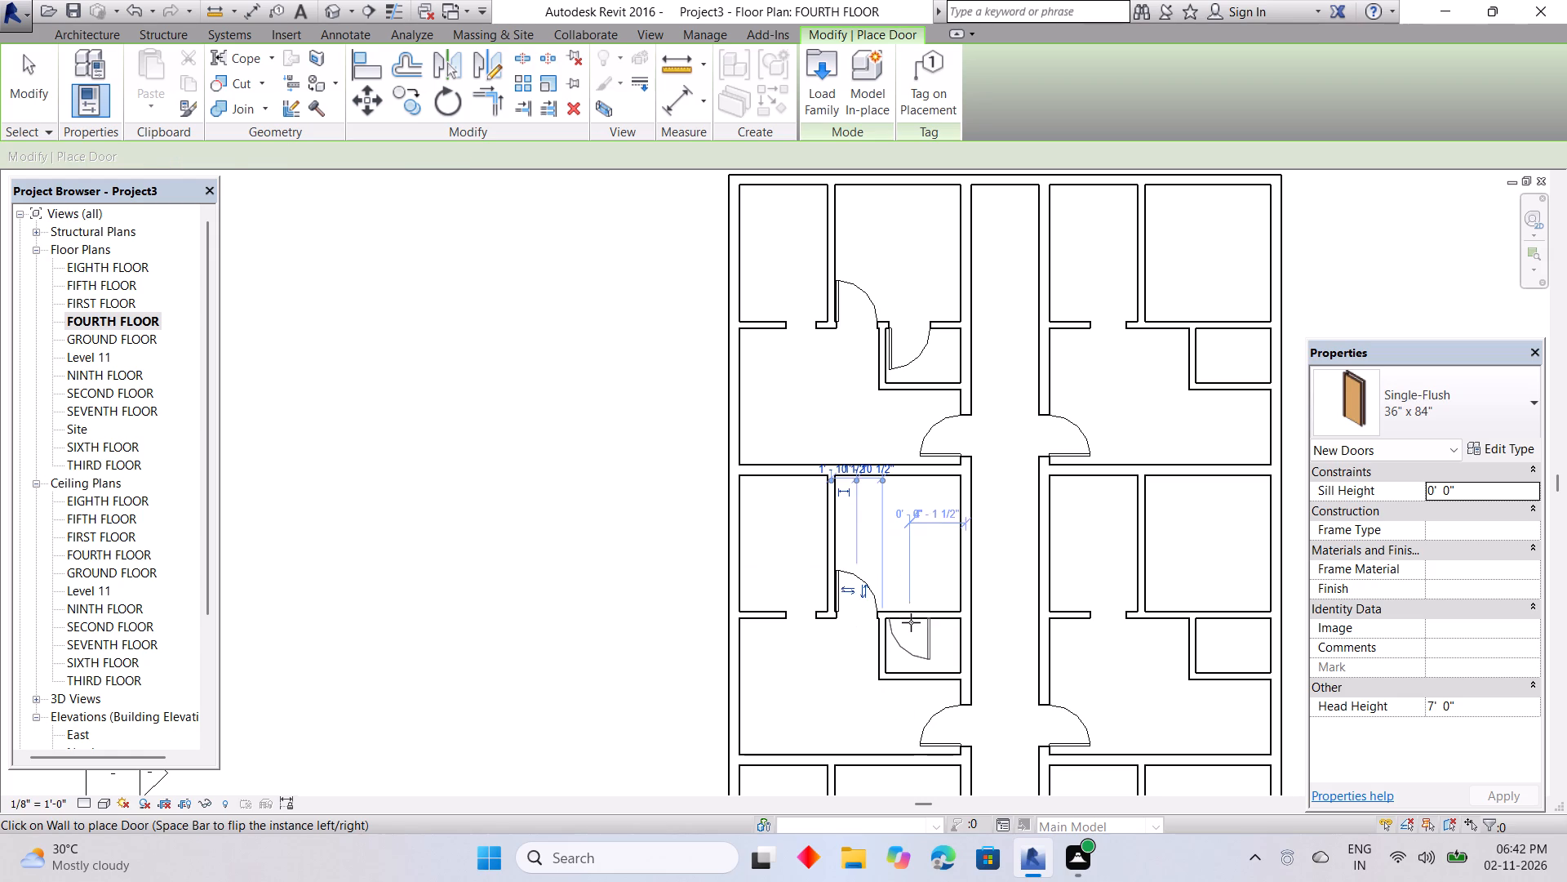
pyautogui.press('space')
pyautogui.click(908, 623)
# Place doors in the third left-hand unit: upper room, 1'-10 1/2" from the partition, and small room, 2'-0" from its left wall.
pyautogui.moveTo(909, 624); pyautogui.dragTo(854, 284, button='middle')
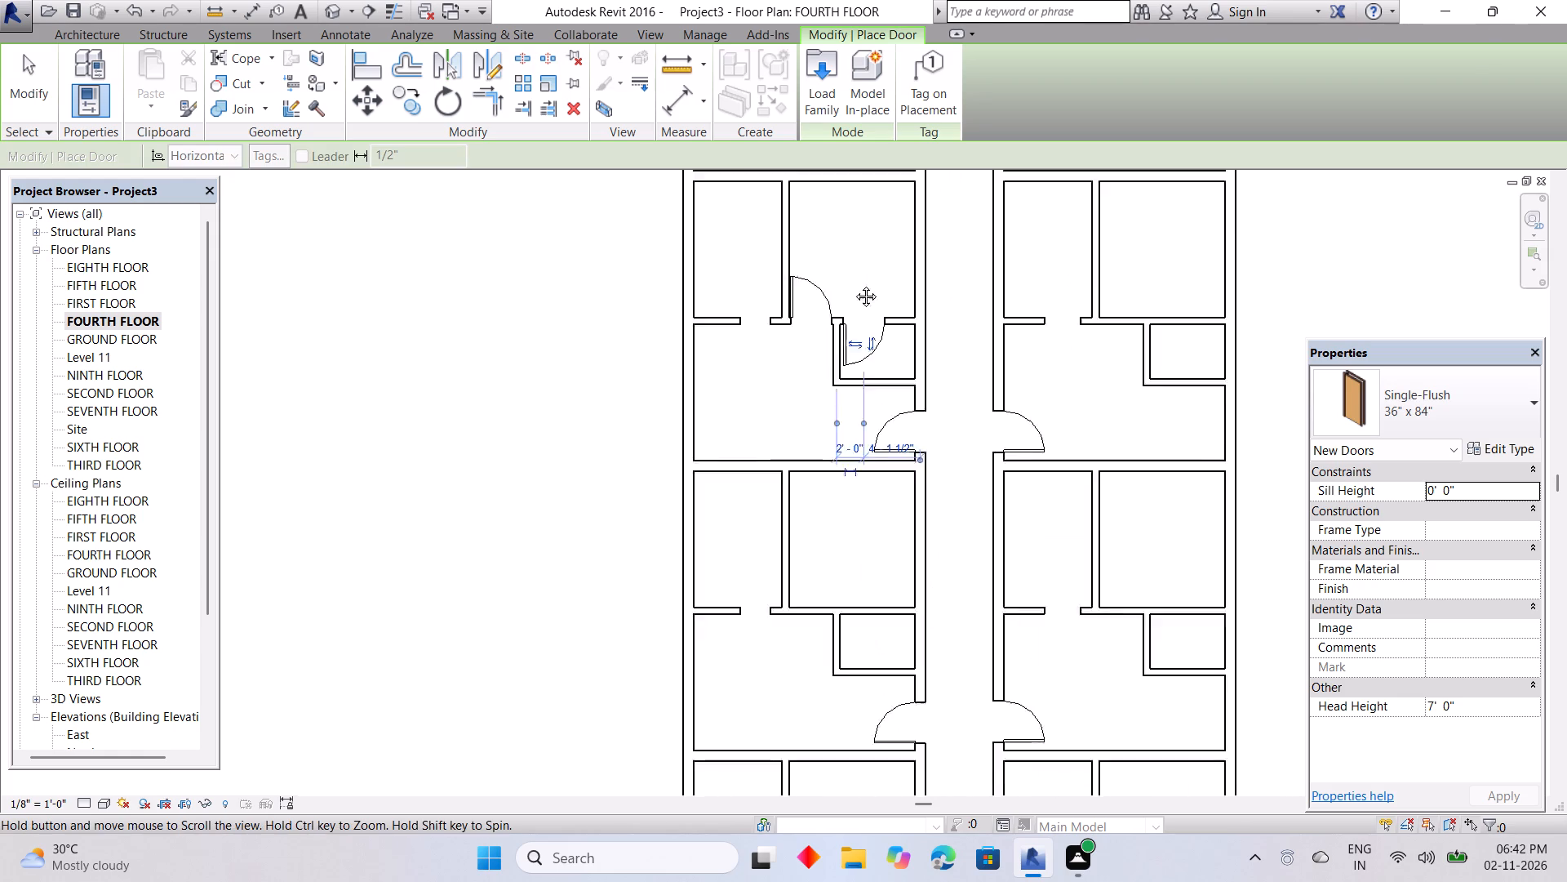
pyautogui.moveTo(854, 284); pyautogui.dragTo(851, 269, button='middle')
pyautogui.press('space')
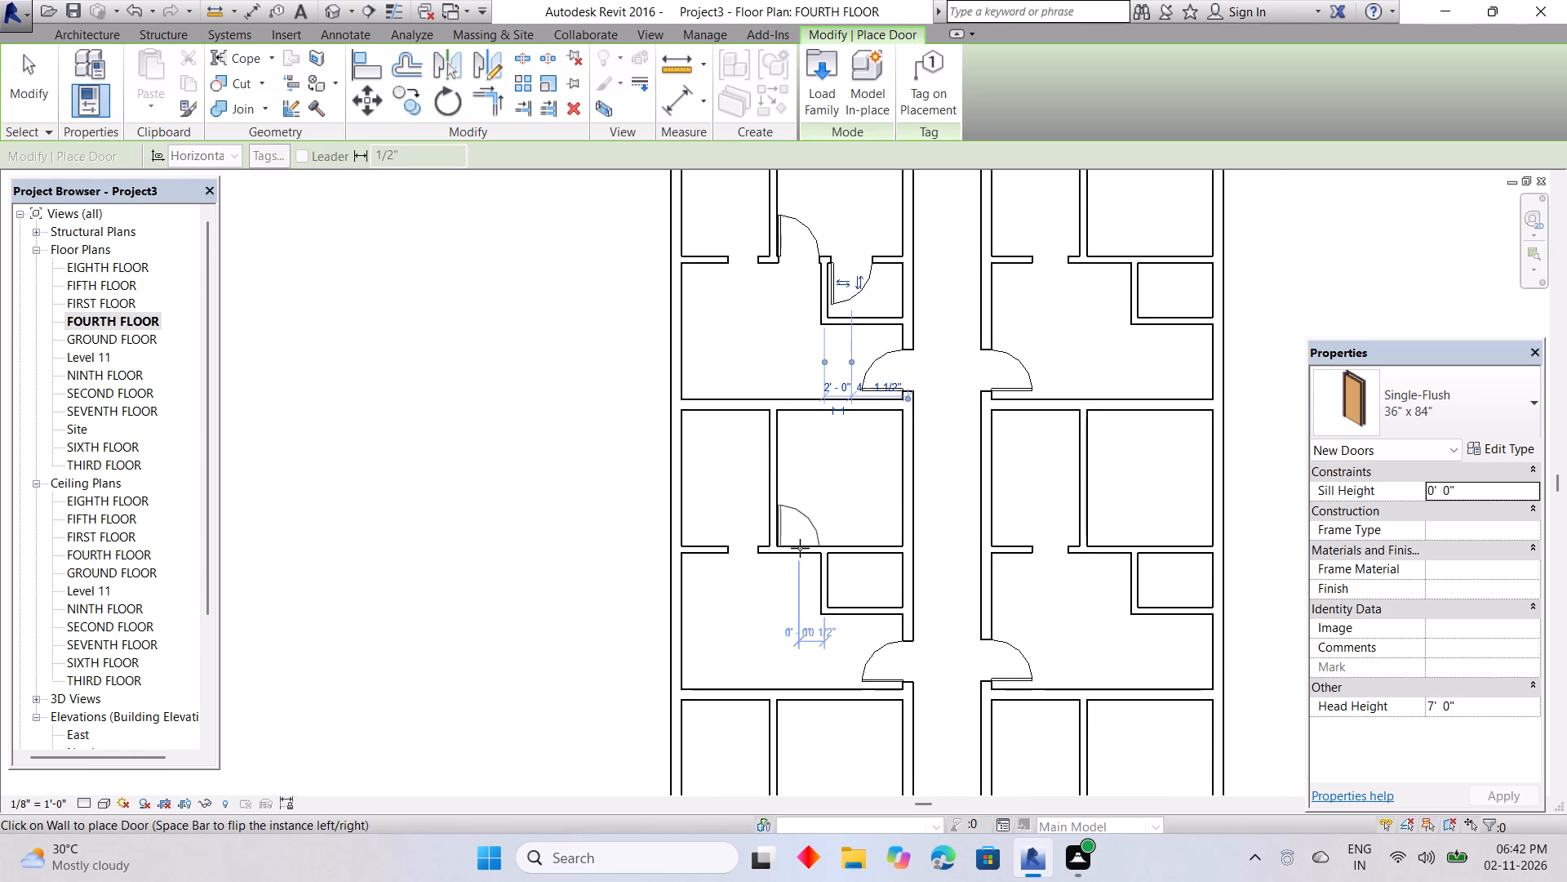
pyautogui.click(800, 548)
pyautogui.press('space')
pyautogui.click(853, 558)
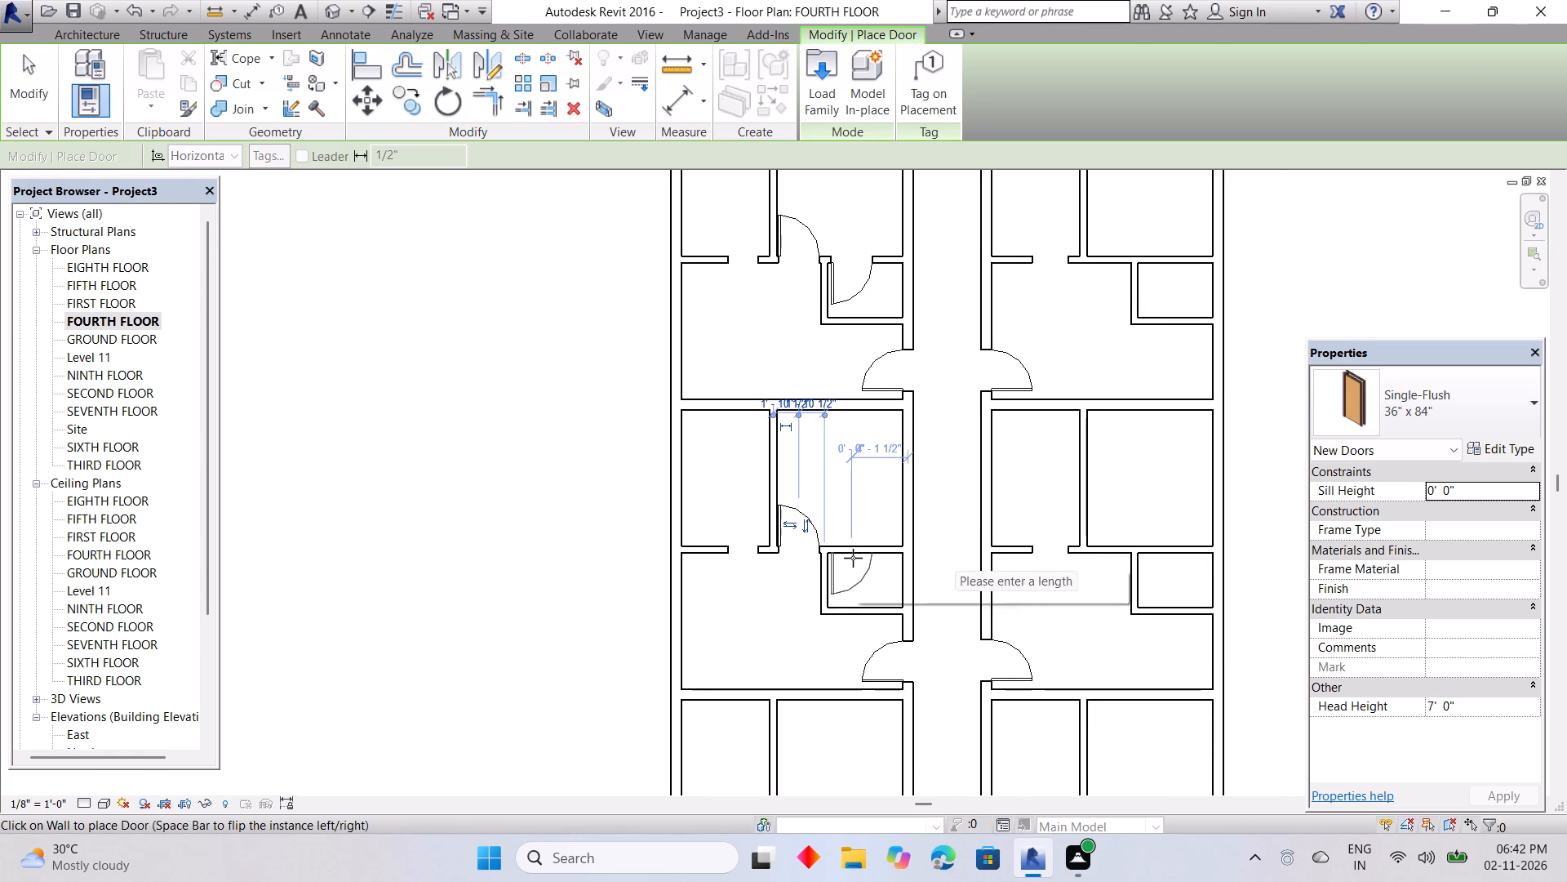
# Place a door into the lowest left-hand unit's larger upper room, centred 1'-10 1/2" from the partition and hinged on the partition side.
pyautogui.moveTo(852, 558); pyautogui.dragTo(849, 251, button='middle')
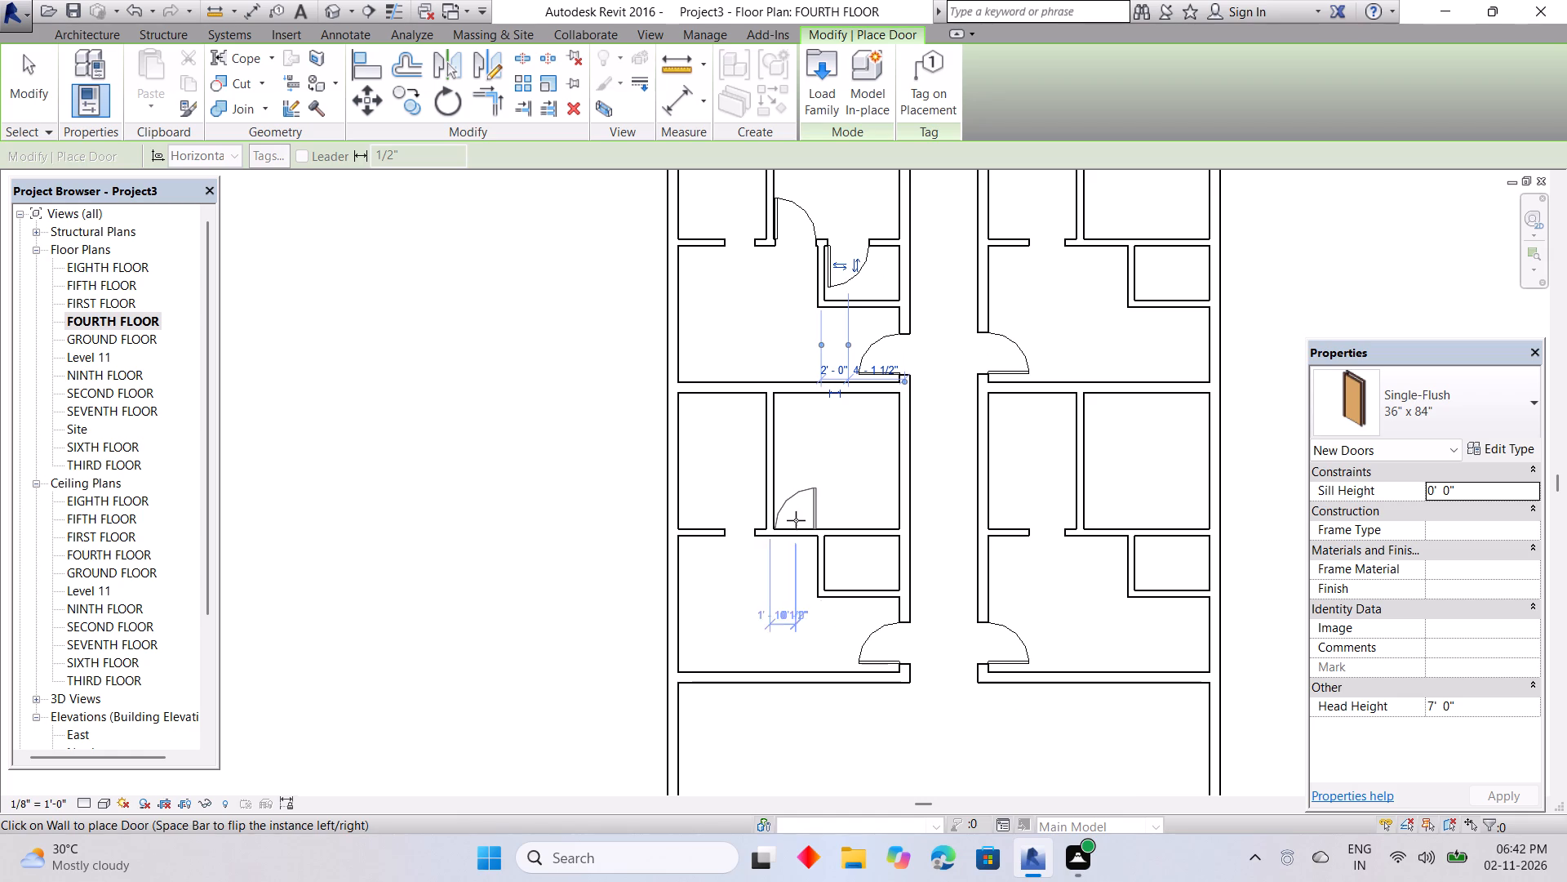
pyautogui.moveTo(796, 521); pyautogui.dragTo(799, 498)
pyautogui.moveTo(799, 498); pyautogui.dragTo(801, 488)
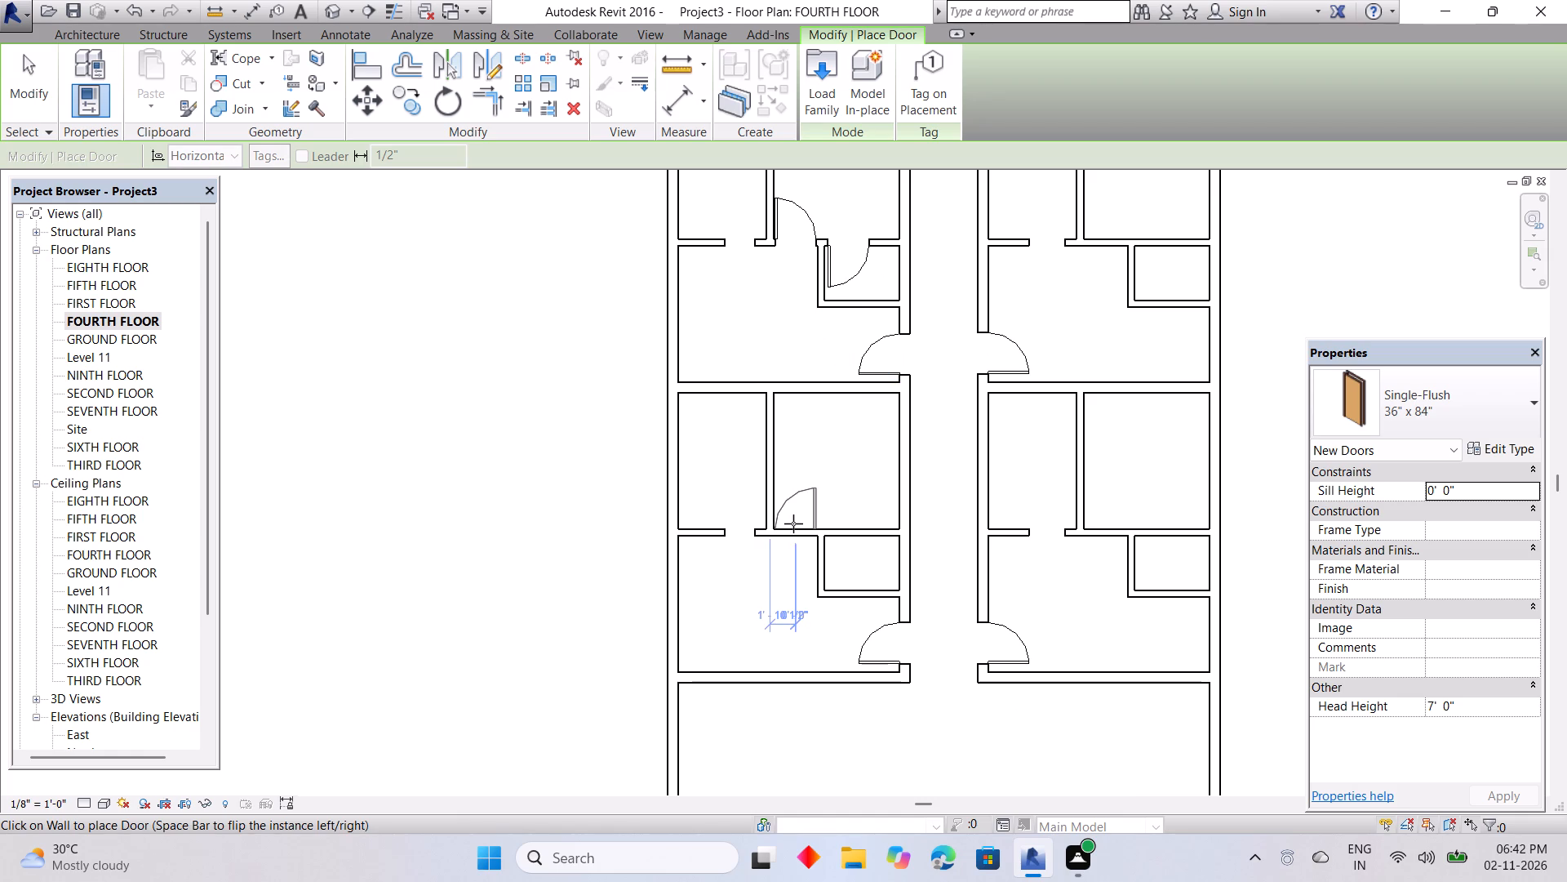
pyautogui.press('space')
pyautogui.click(793, 523)
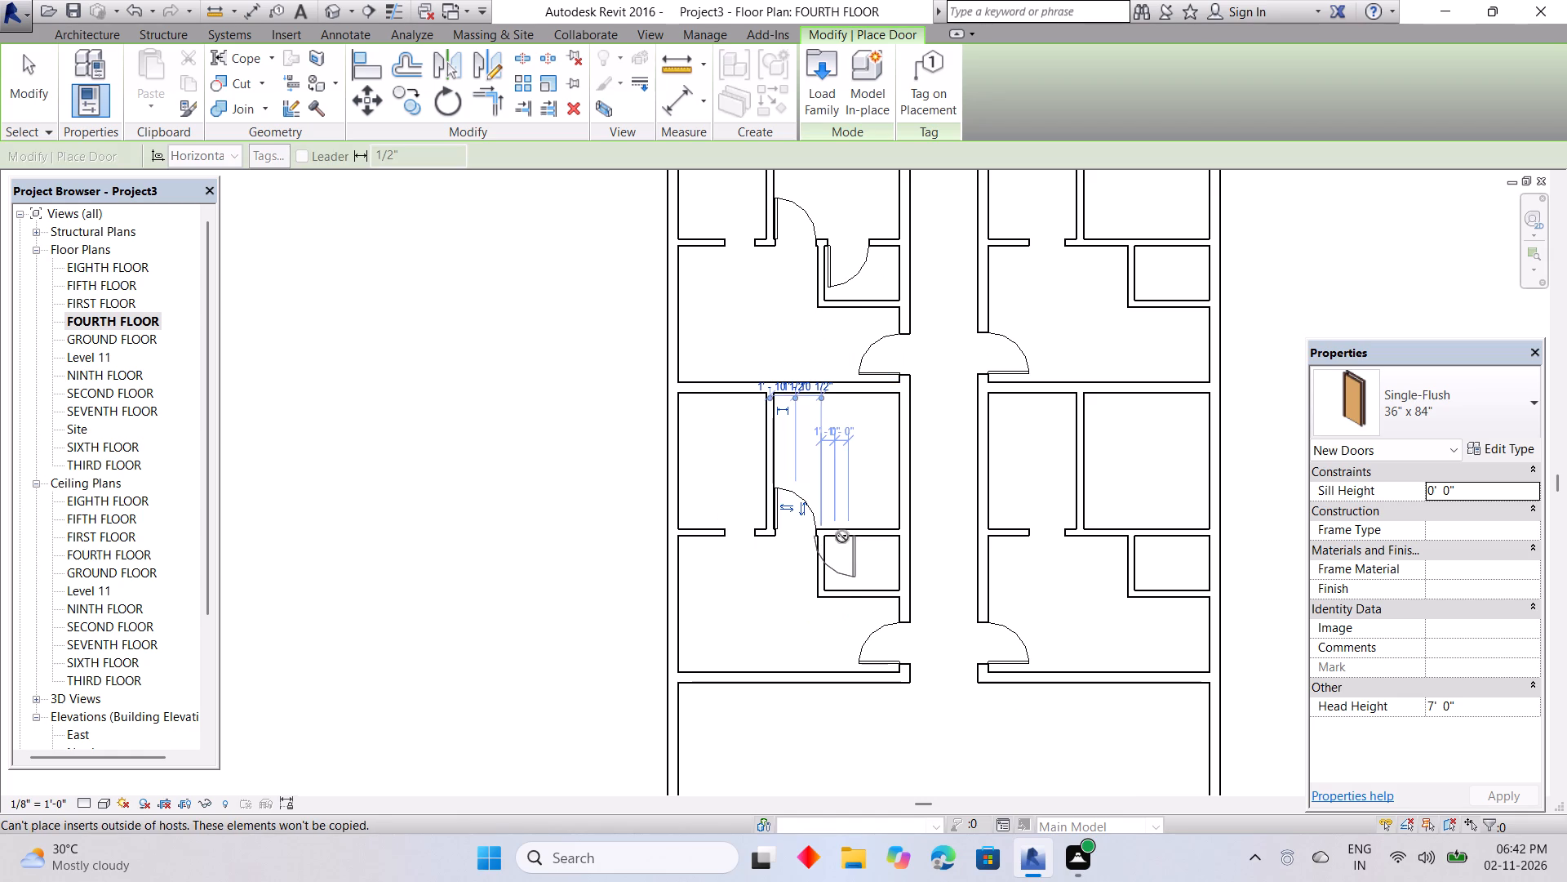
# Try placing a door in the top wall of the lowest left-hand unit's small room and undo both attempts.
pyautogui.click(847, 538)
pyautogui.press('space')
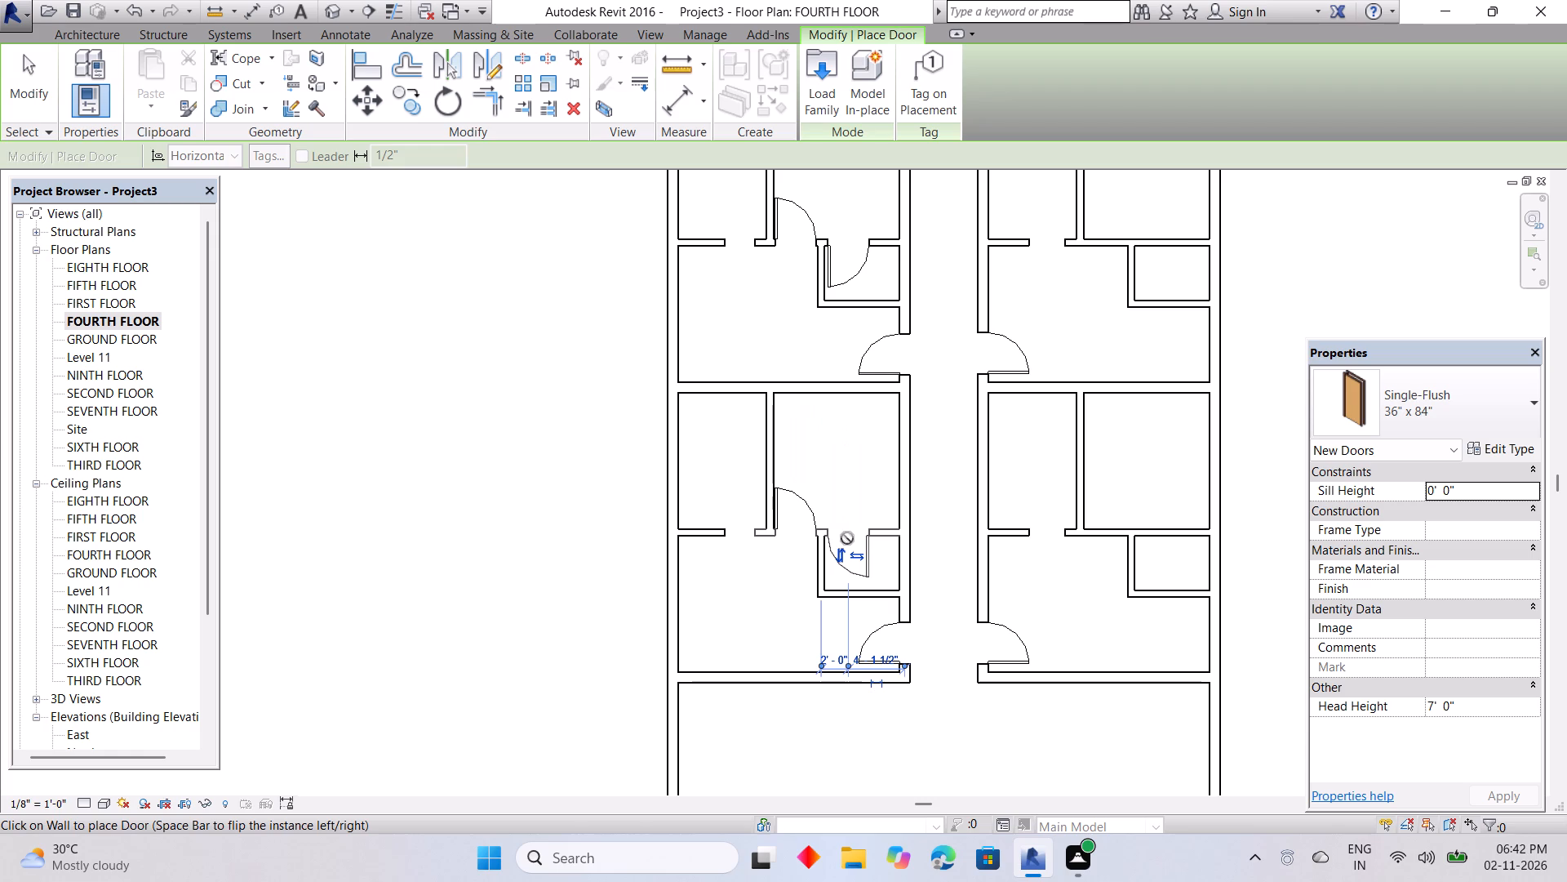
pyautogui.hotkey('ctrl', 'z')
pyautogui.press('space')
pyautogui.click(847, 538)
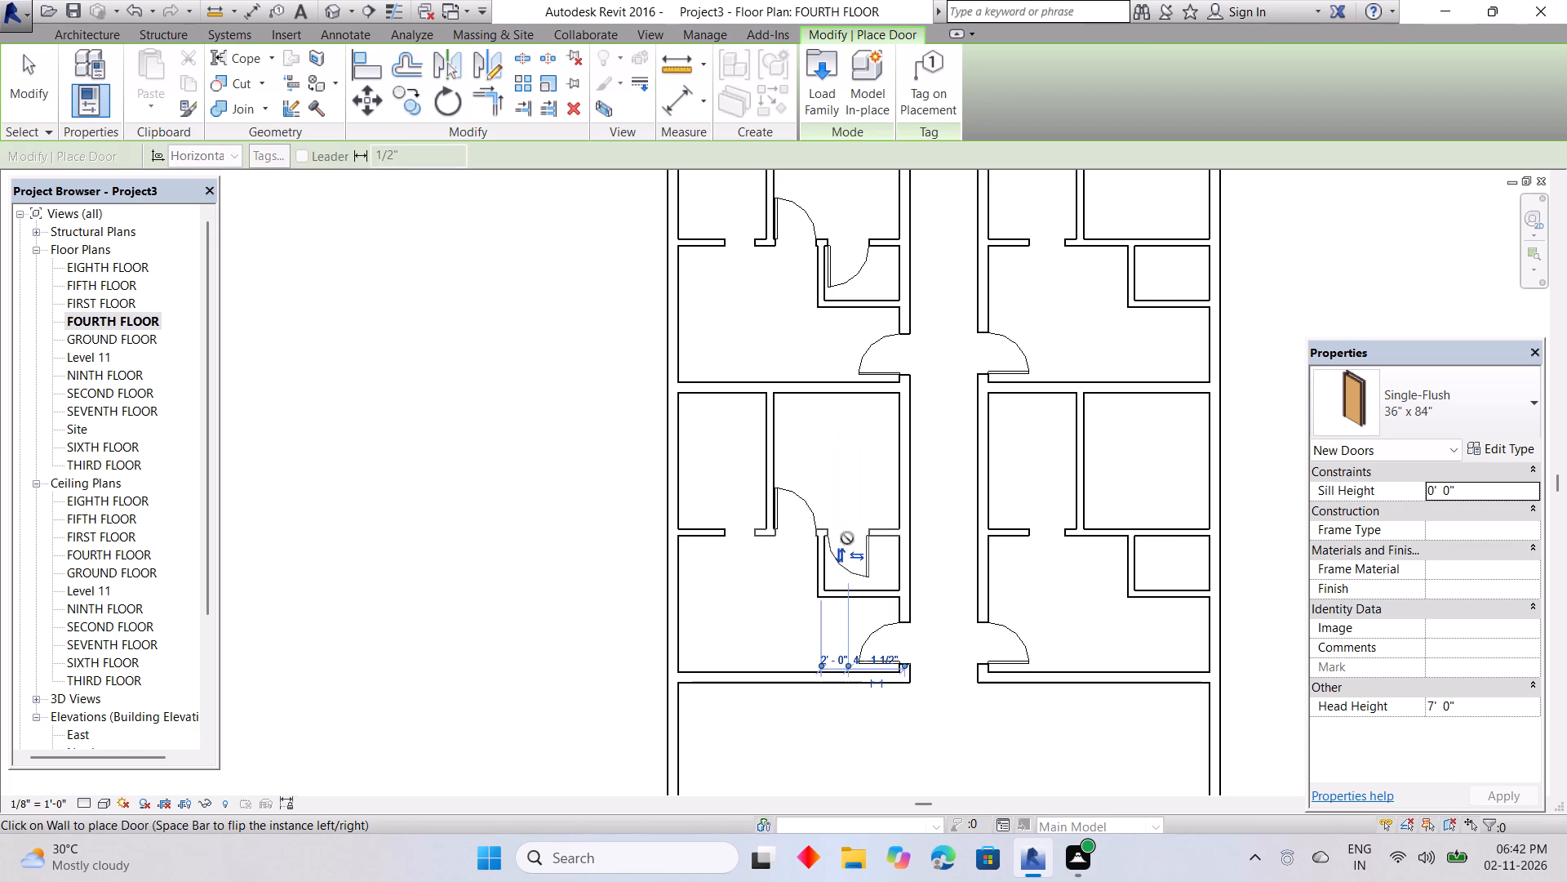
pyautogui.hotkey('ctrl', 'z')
# Place left-hinged doors in the top walls of the small rooms in the lowest left-hand and right-hand units, centred 2'-0" from their left walls.
pyautogui.click(847, 538)
pyautogui.moveTo(845, 536); pyautogui.dragTo(837, 529, button='middle')
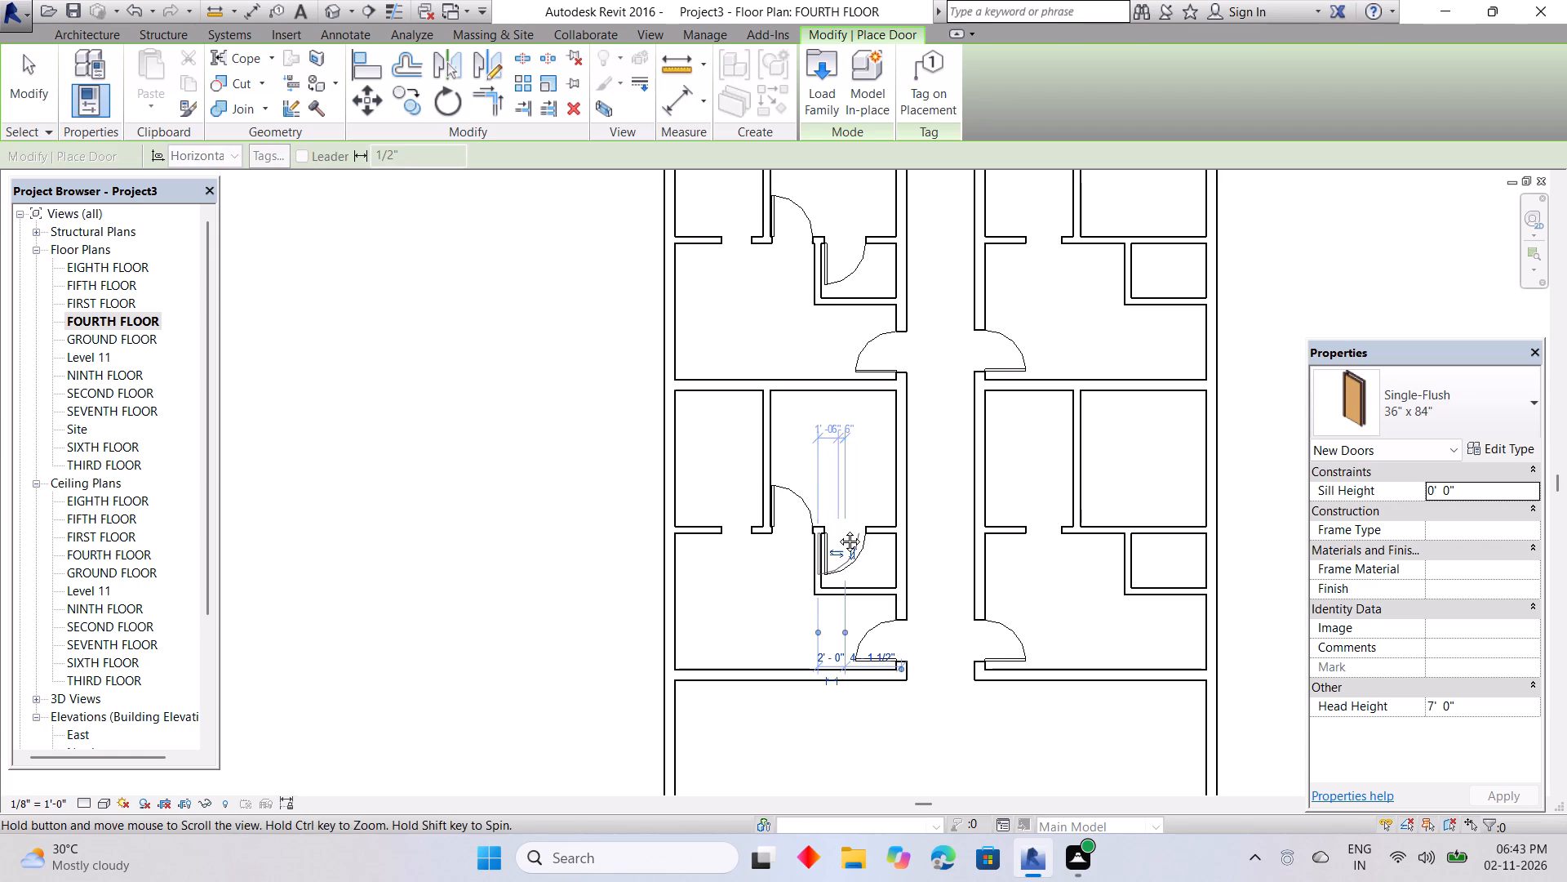
pyautogui.moveTo(837, 529); pyautogui.dragTo(845, 251, button='middle')
pyautogui.moveTo(936, 320); pyautogui.dragTo(545, 541, button='middle')
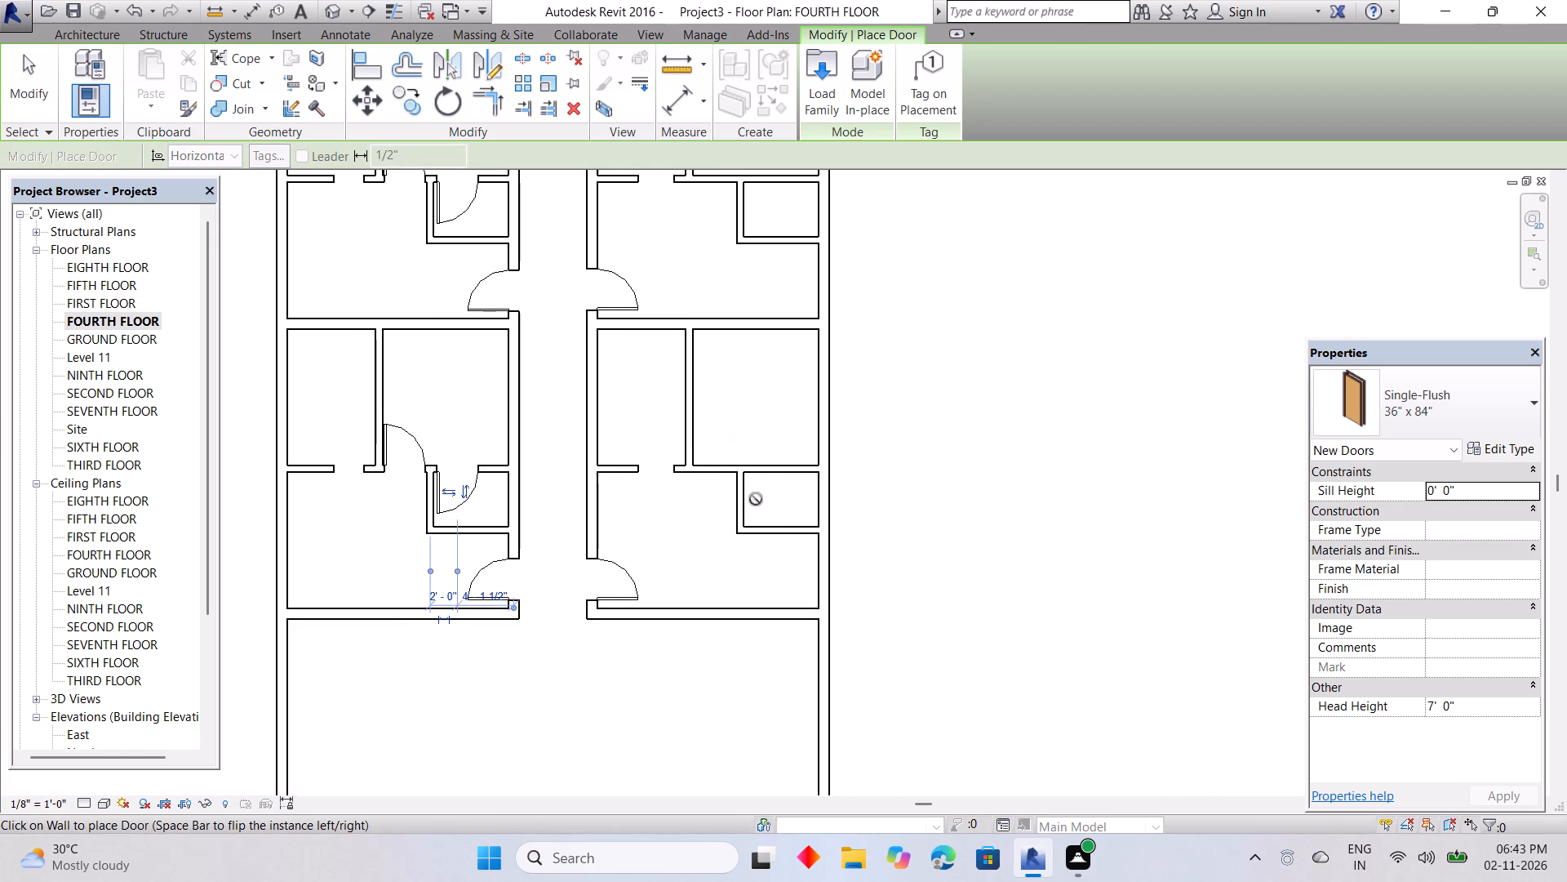
pyautogui.click(765, 473)
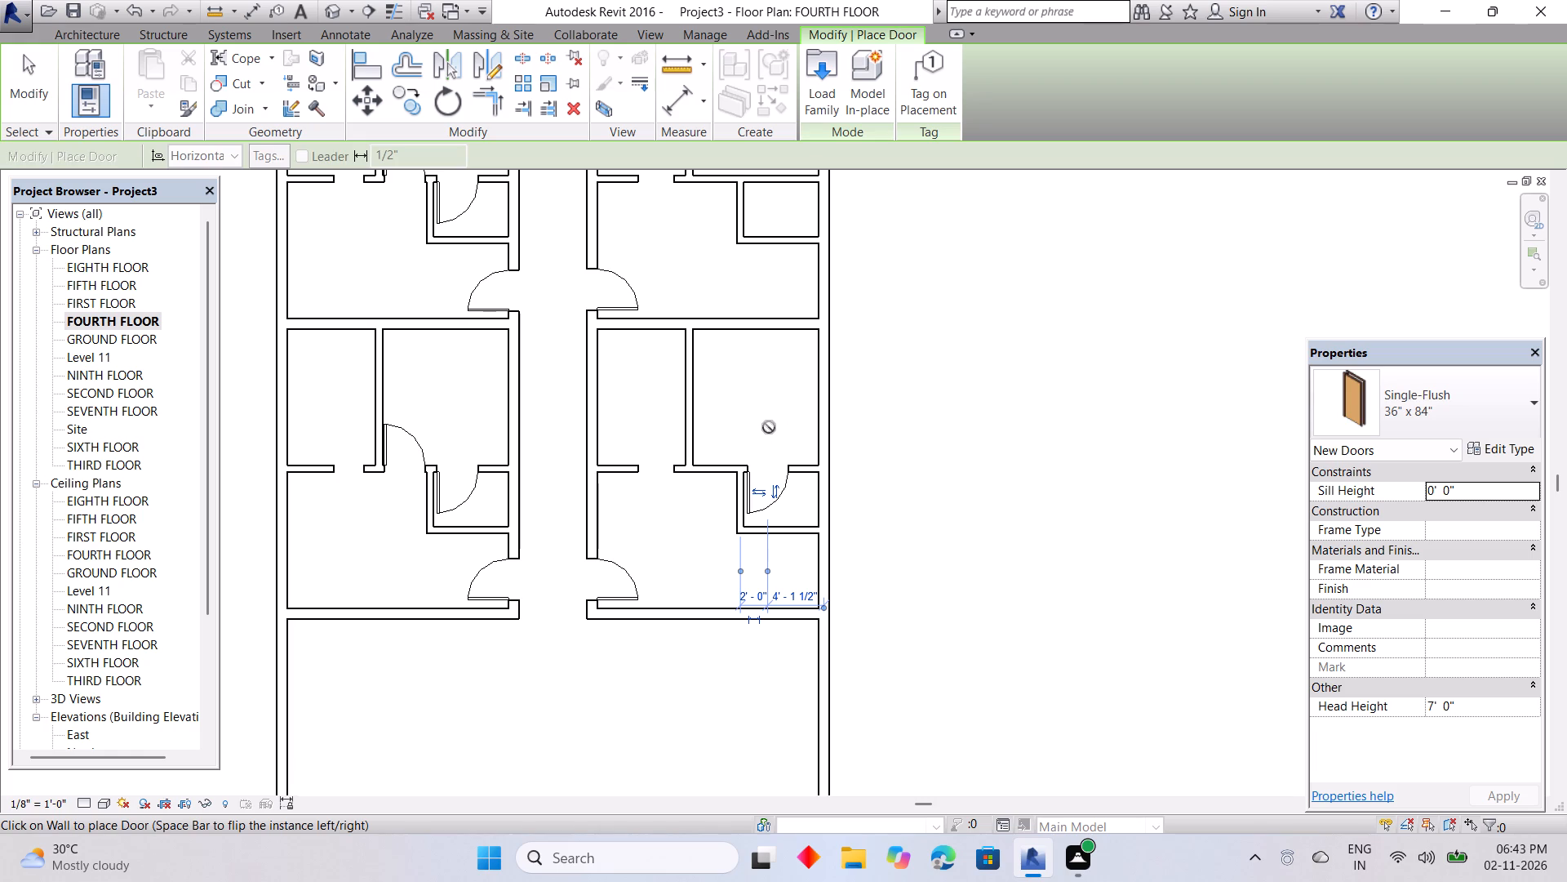
# Place a door into the lowest right-hand unit's larger upper room, centred 1'-10 1/2" from the partition and hinged on the side away from it.
pyautogui.press('space')
pyautogui.press('space')
pyautogui.click(718, 458)
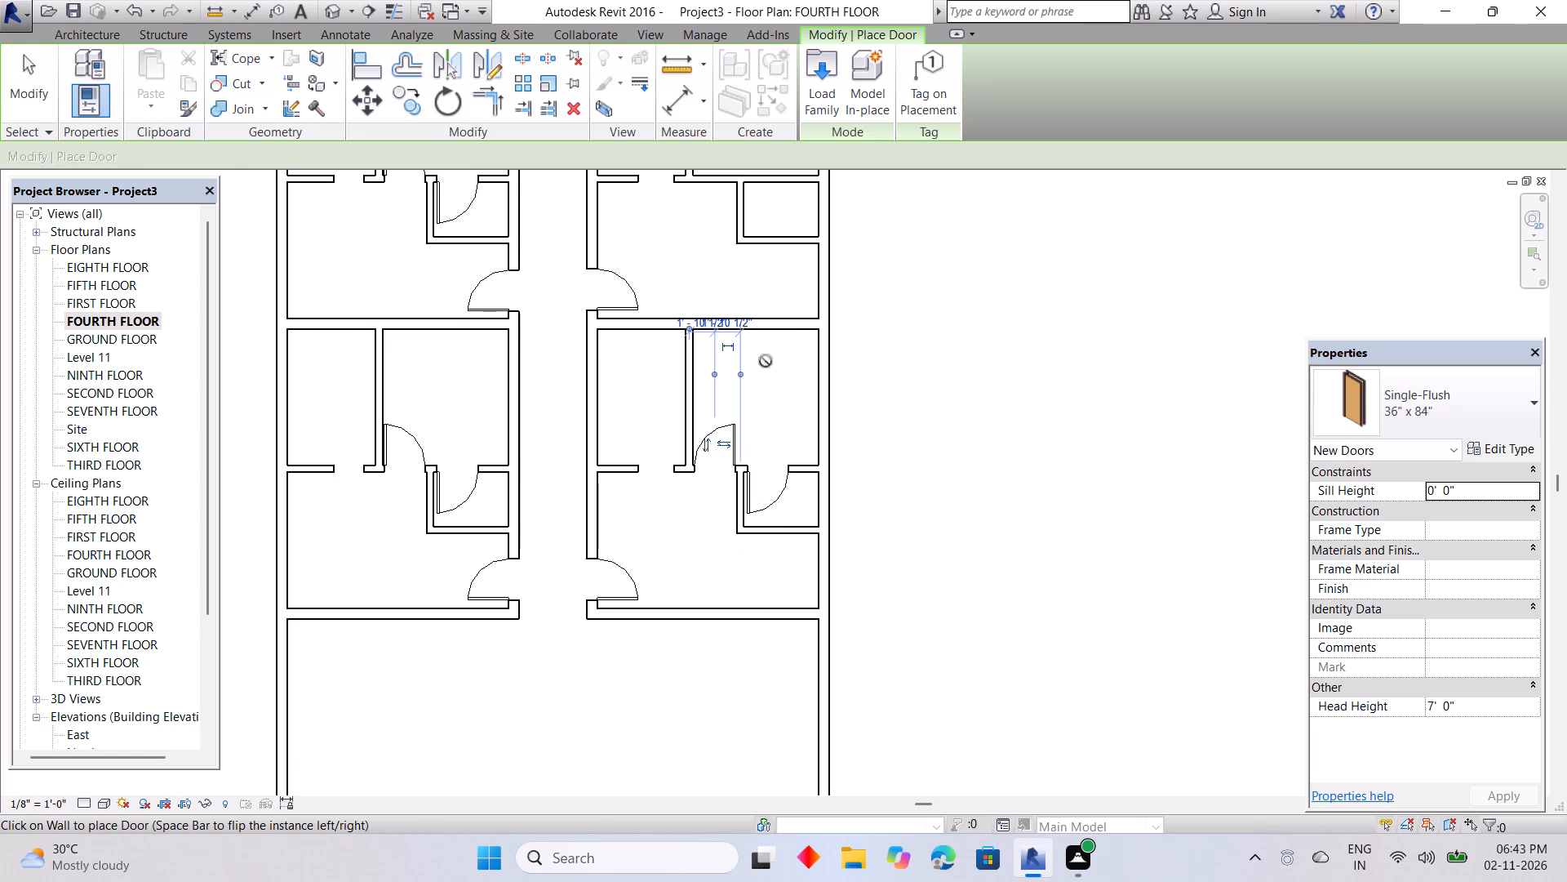
# Place doors in the third and second right-hand units: small rooms, 2'-0" from their left walls, and larger upper rooms, 1'-10 1/2" from the partition.
pyautogui.moveTo(766, 361); pyautogui.dragTo(783, 586, button='middle')
pyautogui.click(783, 410)
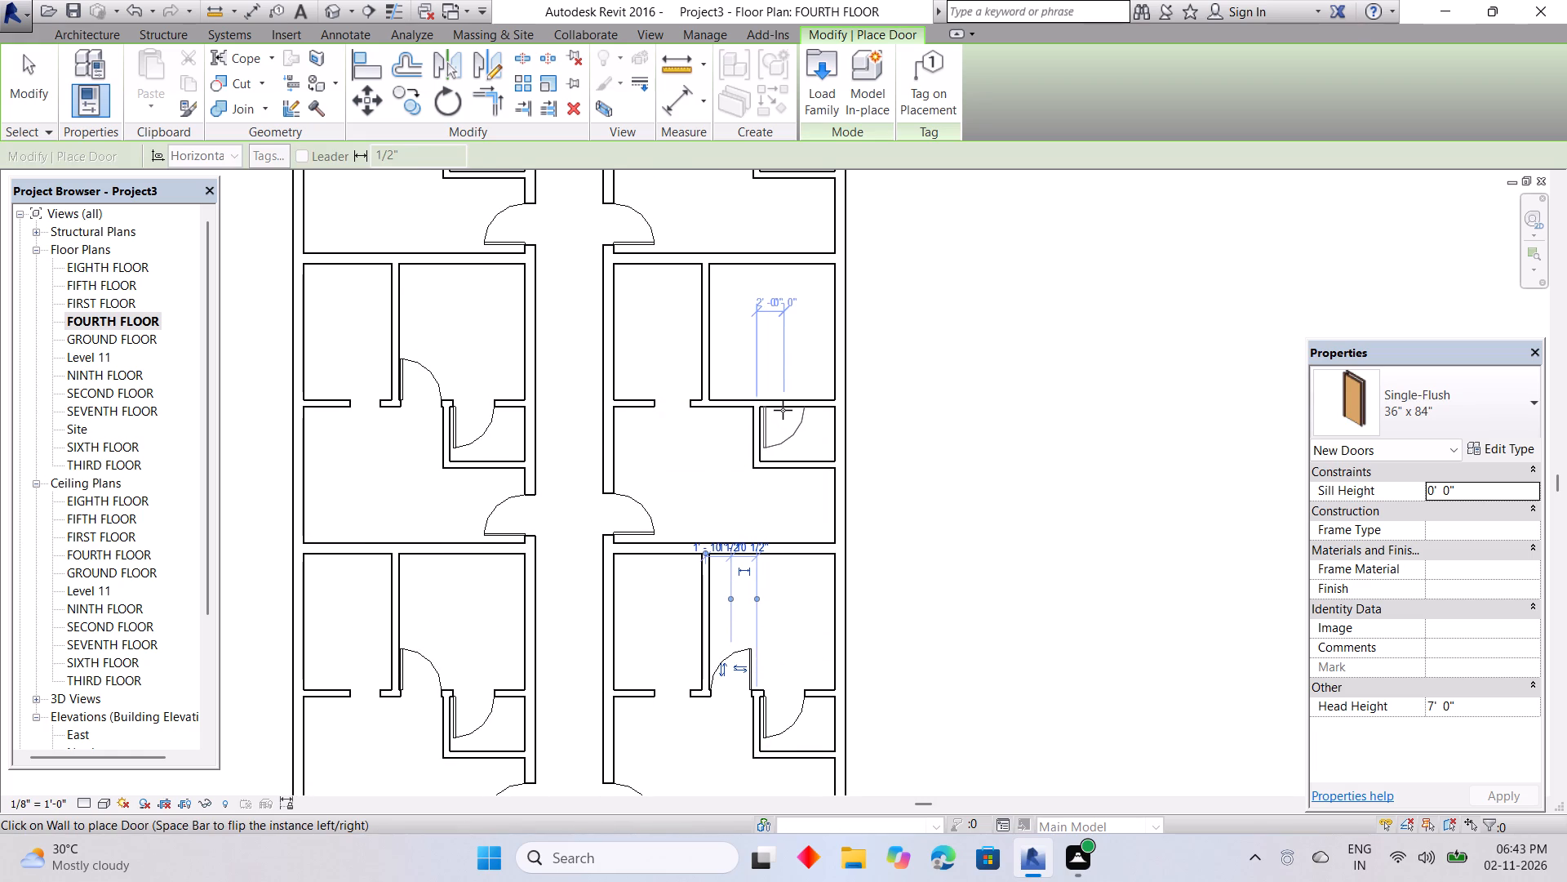
pyautogui.press('space')
pyautogui.click(731, 395)
pyautogui.moveTo(754, 323); pyautogui.dragTo(752, 618, button='middle')
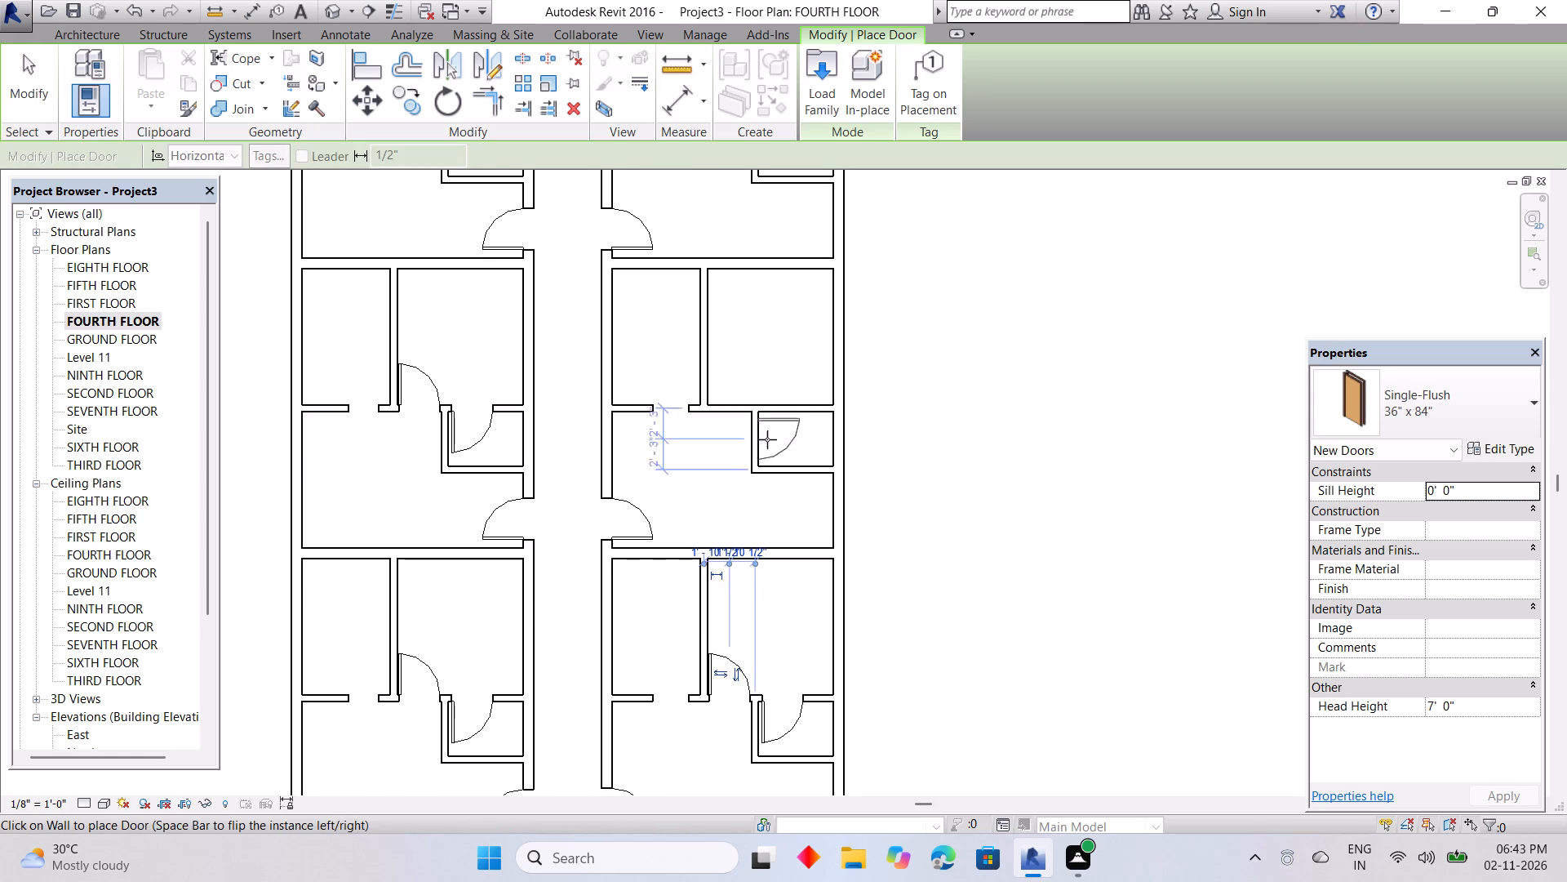
pyautogui.press('space')
pyautogui.click(781, 416)
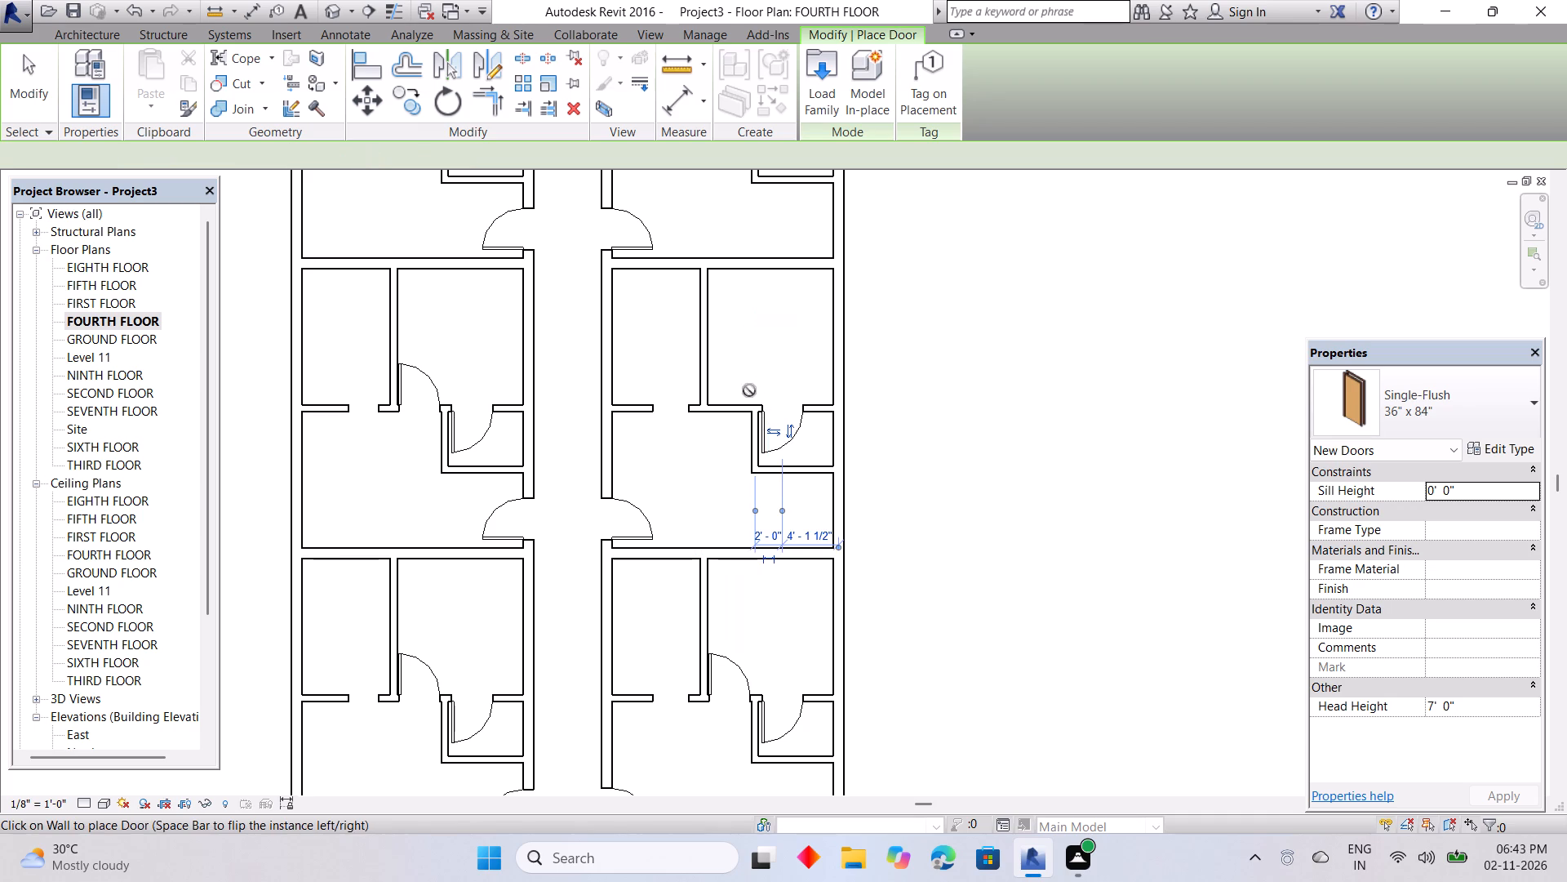
pyautogui.press('space')
pyautogui.click(731, 397)
# Place doors in the top right-hand unit: small room, 2'-0" from its left wall, and larger upper room, 1'-10 1/2" from the partition.
pyautogui.moveTo(736, 363); pyautogui.dragTo(745, 636, button='middle')
pyautogui.press('space')
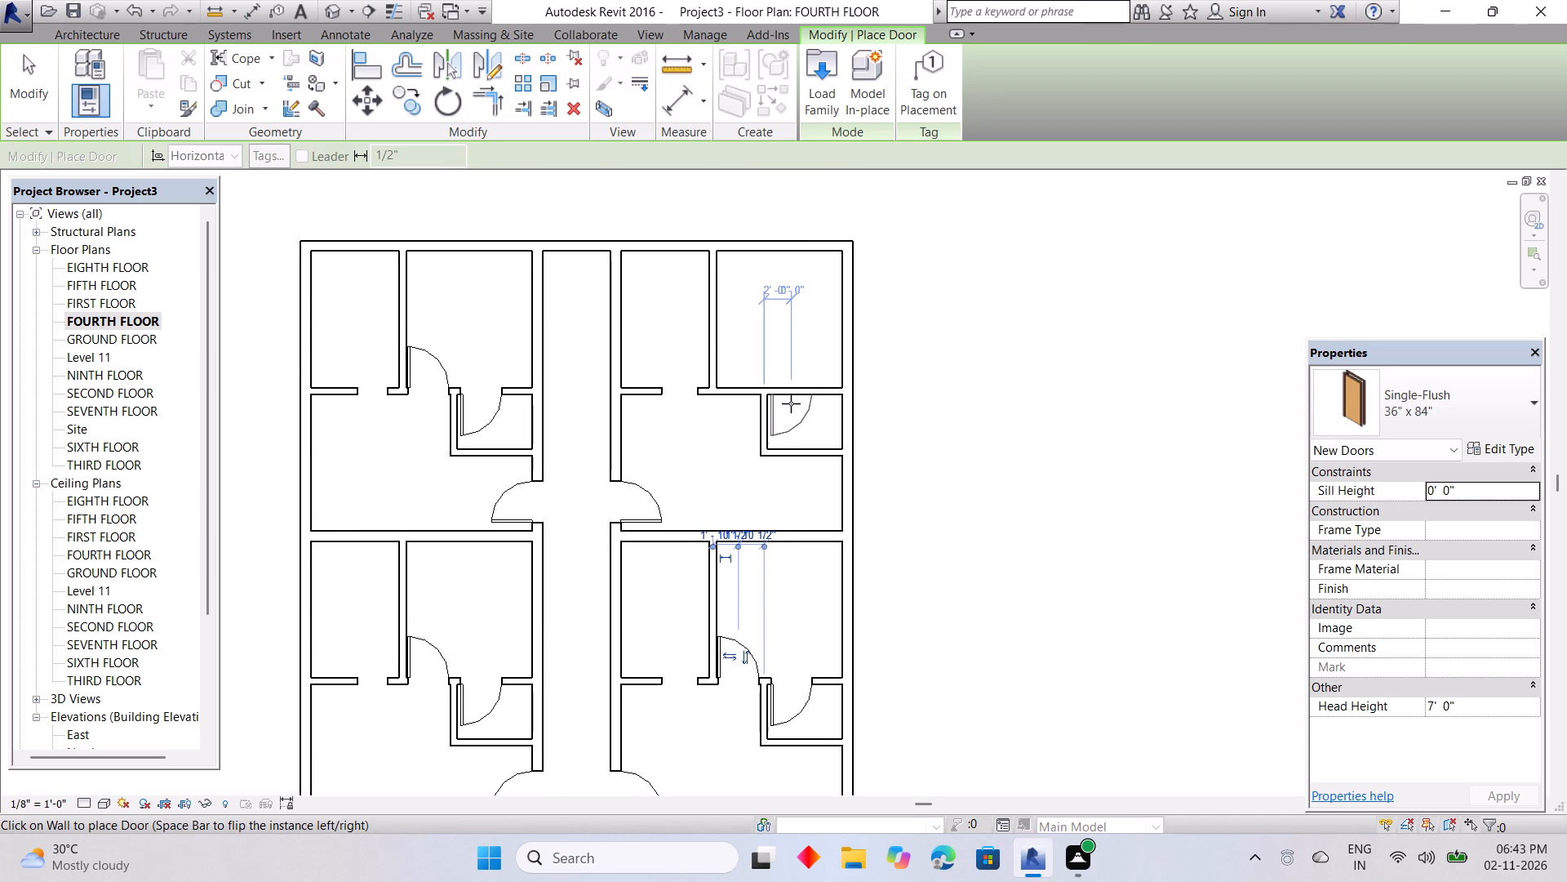
pyautogui.click(791, 403)
pyautogui.click(741, 381)
pyautogui.press('space')
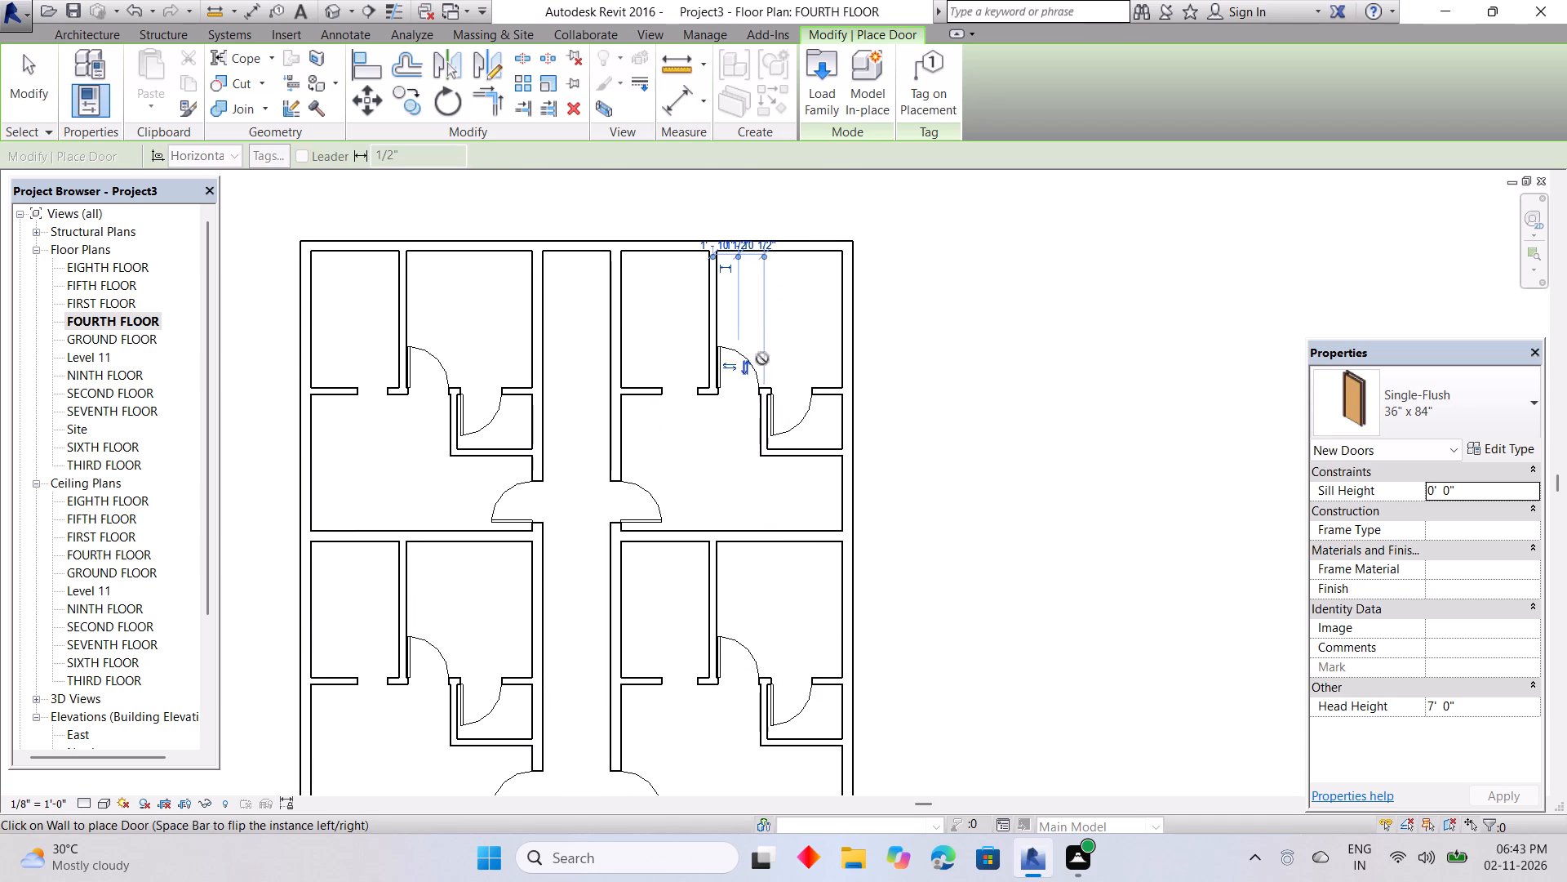
pyautogui.scroll(-4, 777, 350)
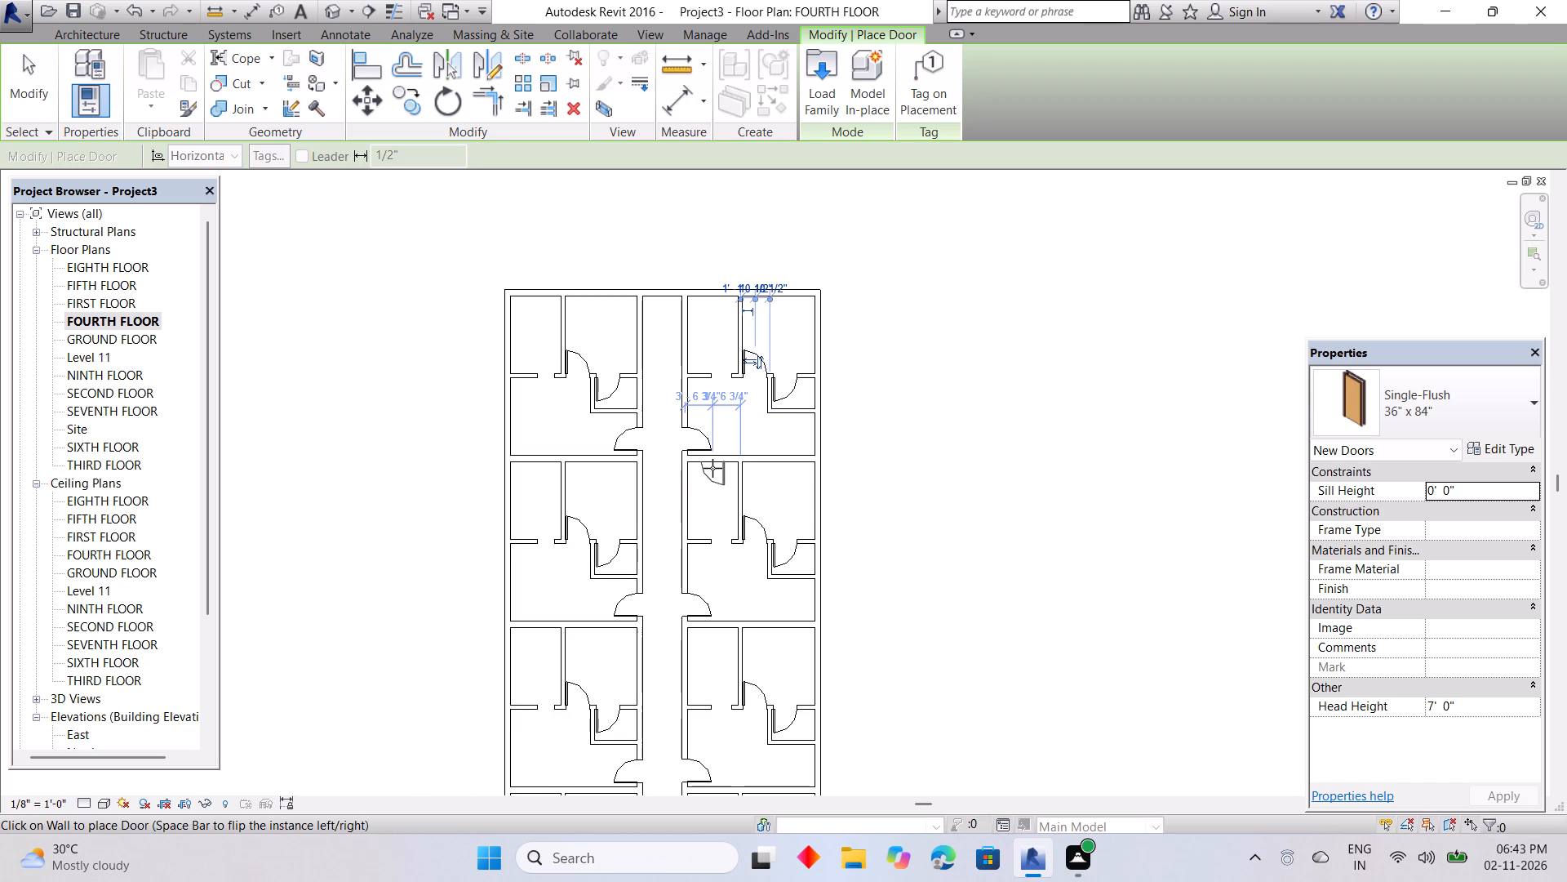
pyautogui.press('Escape')
pyautogui.scroll(-3, 712, 497)
pyautogui.press('Escape')
pyautogui.scroll(-2, 703, 556)
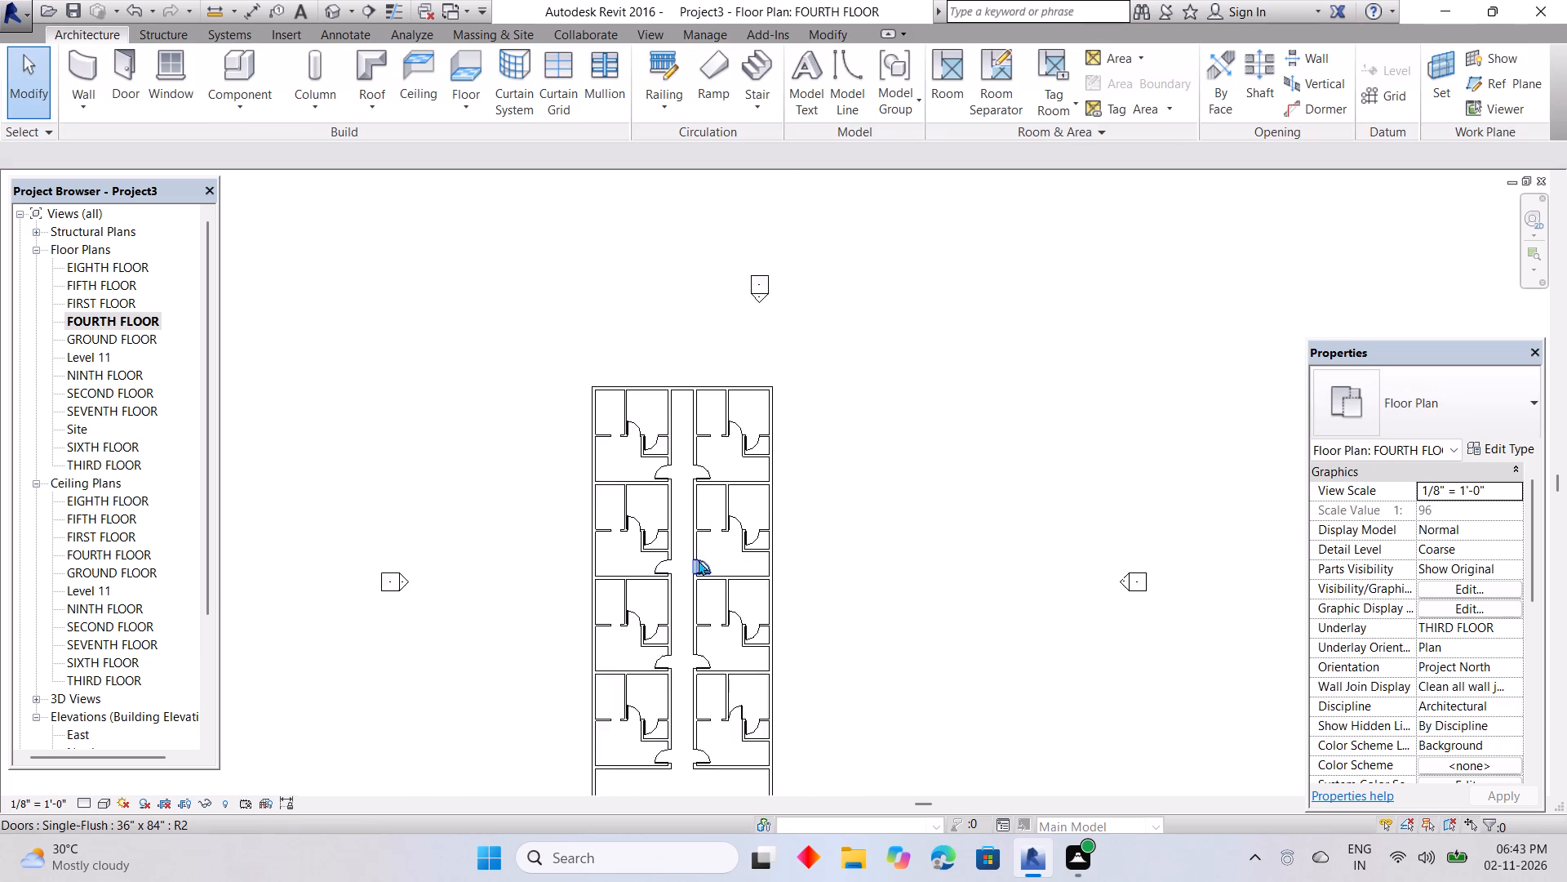
pyautogui.press('Escape')
pyautogui.scroll(-3, 632, 580)
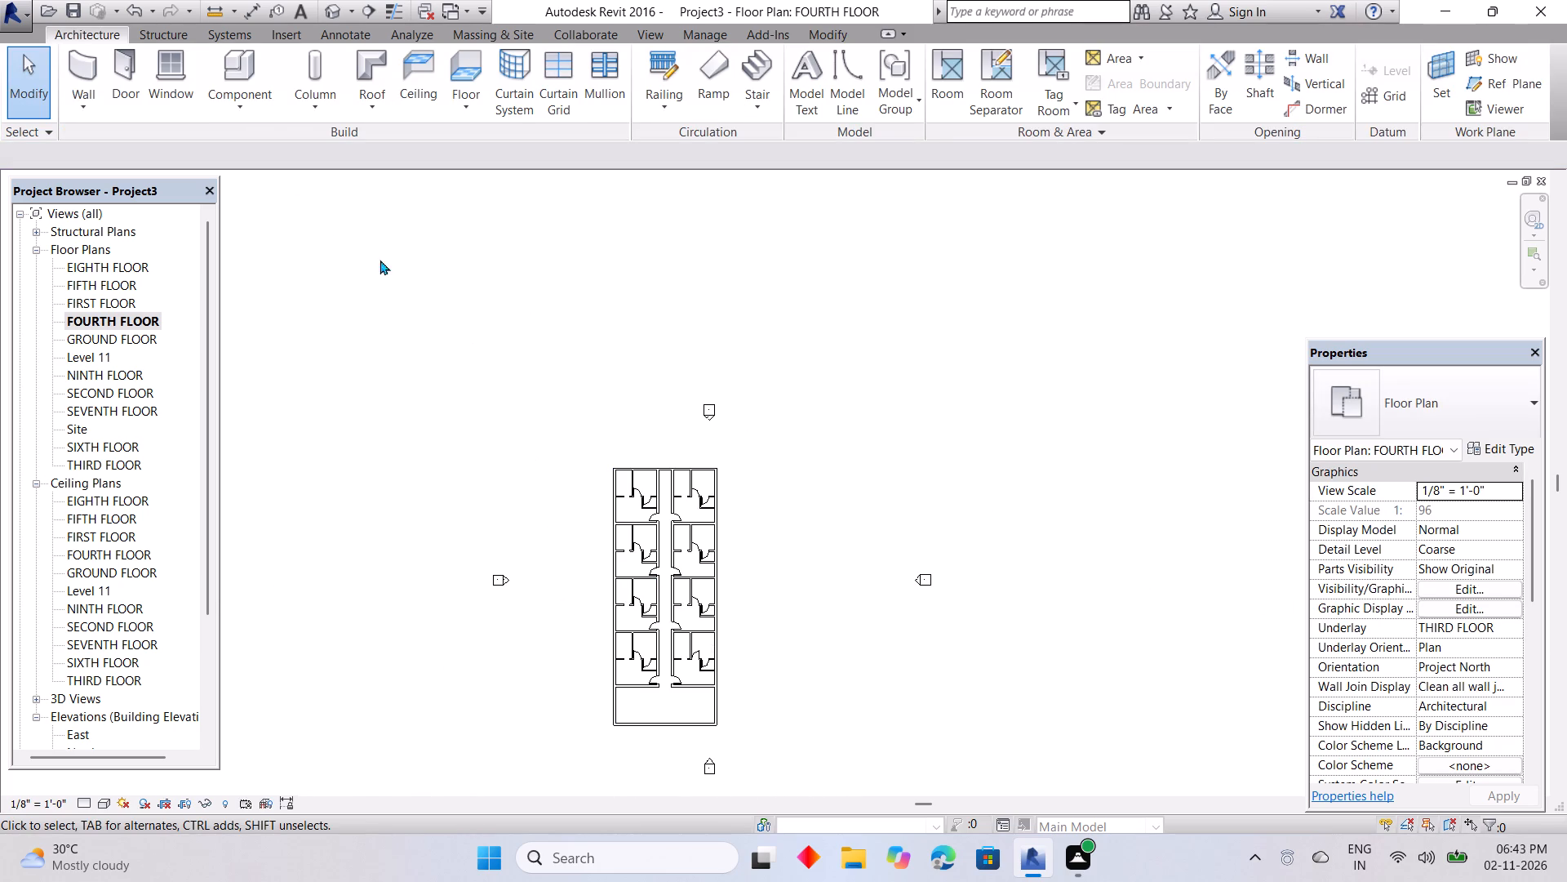
# Place Fixed 36" x 48" windows in the top right-hand unit's outer wall: small room, centred at 2'-3", and lower room, centred at 3'-0 3/4".
pyautogui.click(186, 77)
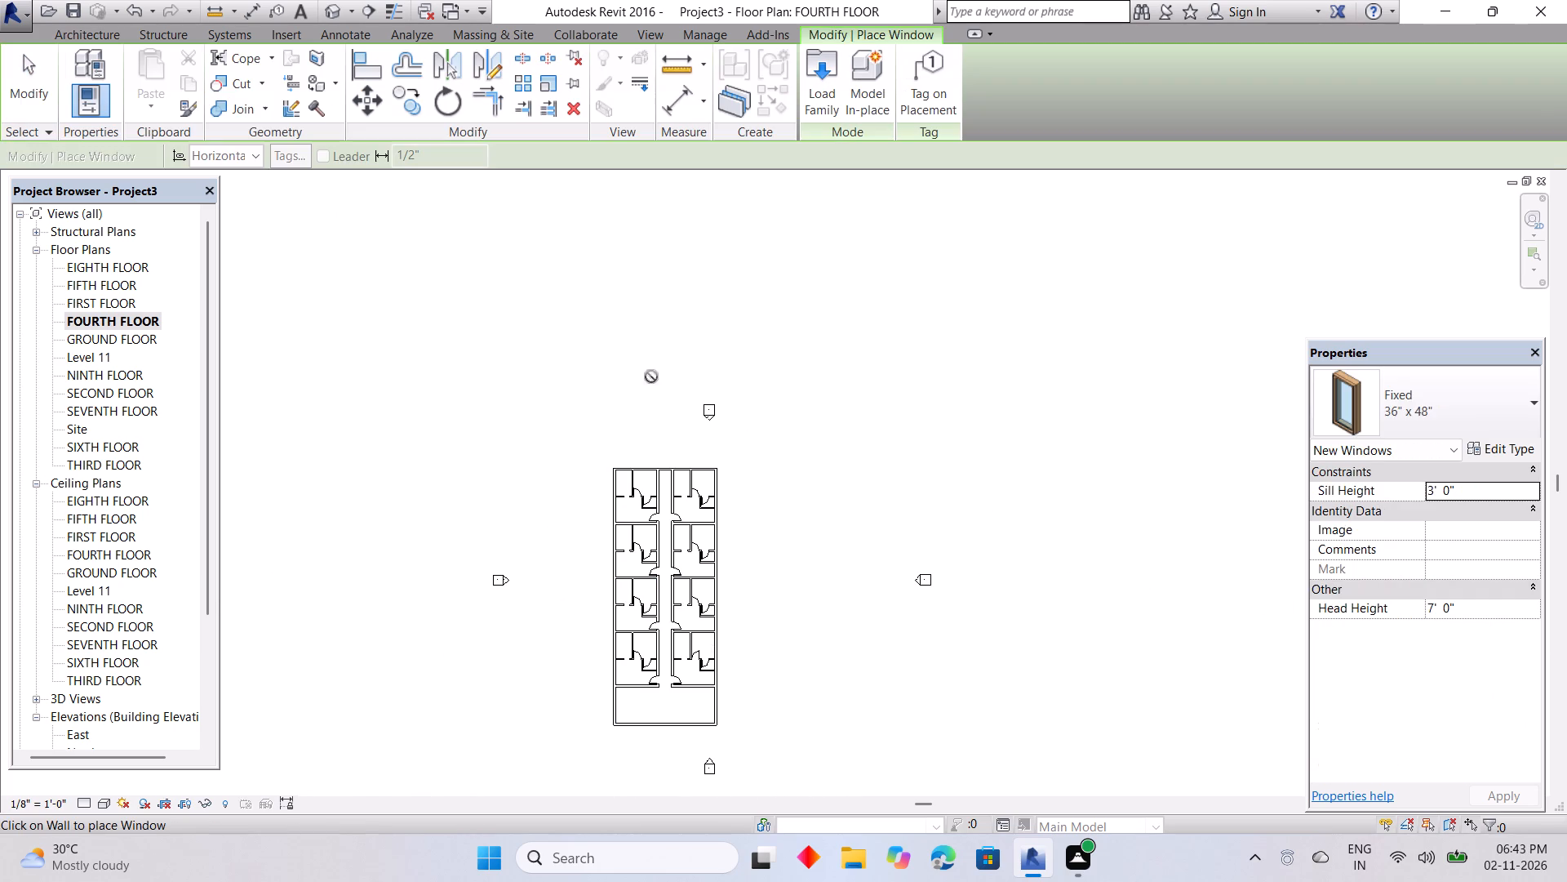
pyautogui.scroll(9, 656, 471)
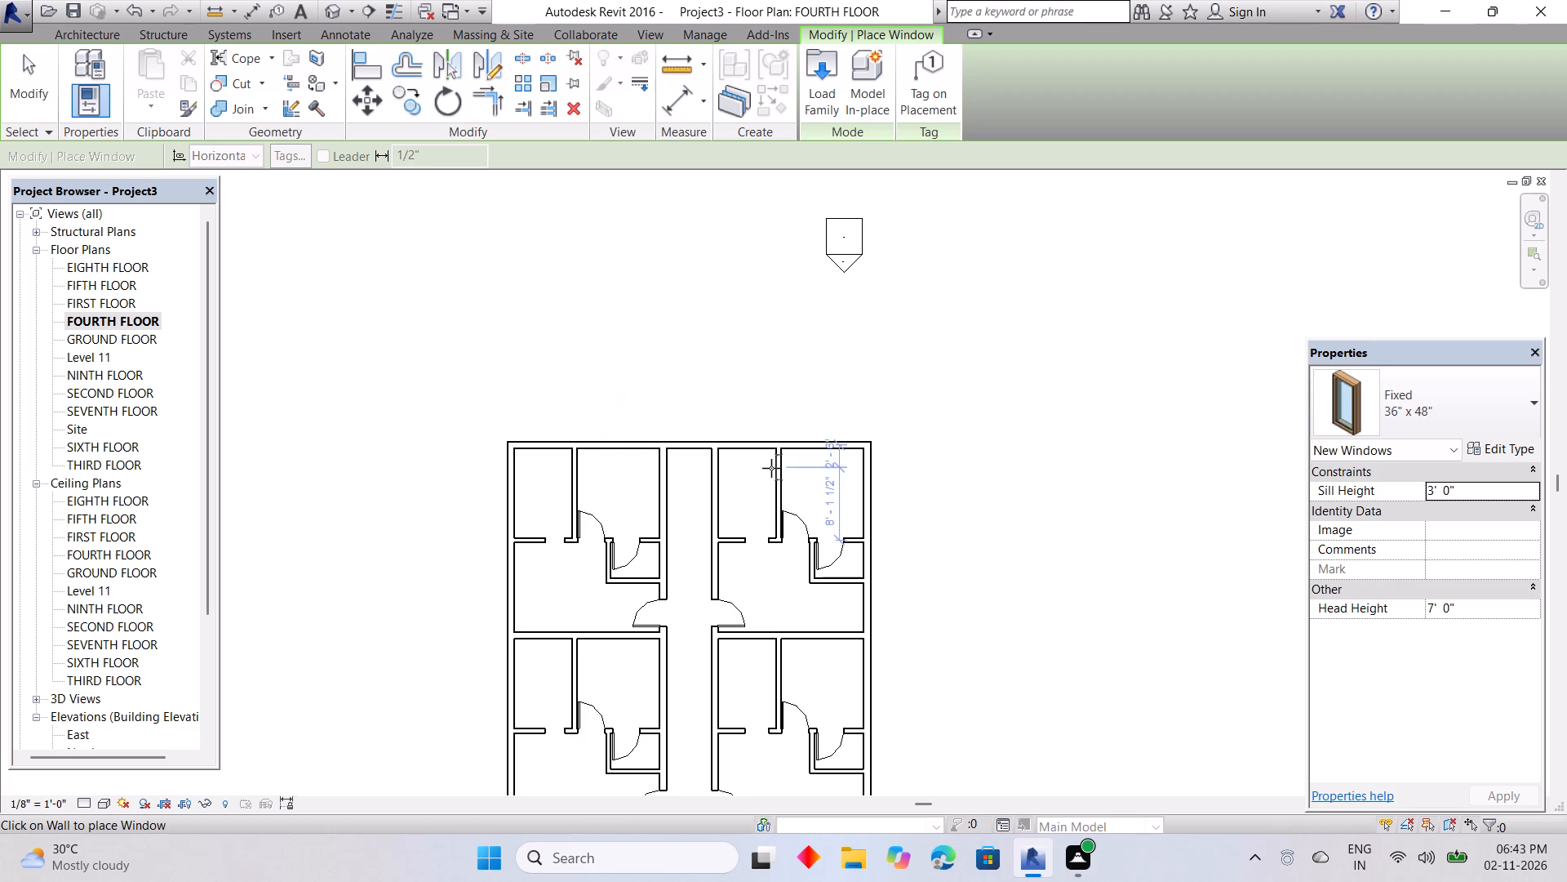
pyautogui.click(873, 559)
pyautogui.moveTo(877, 567); pyautogui.dragTo(867, 293, button='middle')
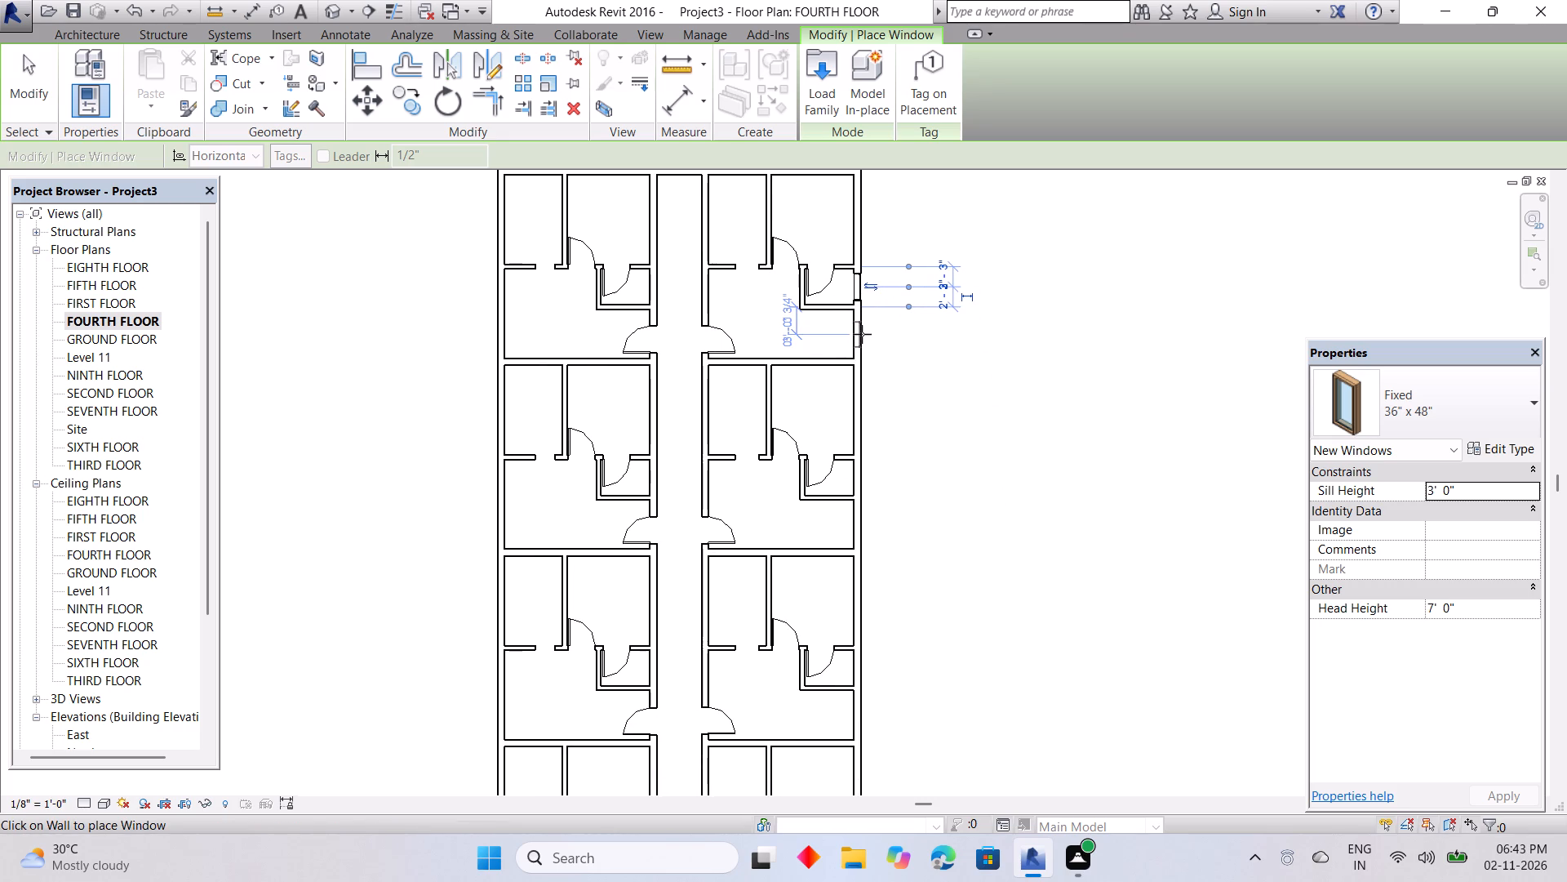
pyautogui.click(862, 334)
# Place windows in the outer walls of the second and third right-hand units: small rooms, centred at 2'-3", and lower rooms, centred at 3'-0 3/4".
pyautogui.moveTo(881, 439); pyautogui.dragTo(886, 399, button='middle')
pyautogui.scroll(2, 859, 442)
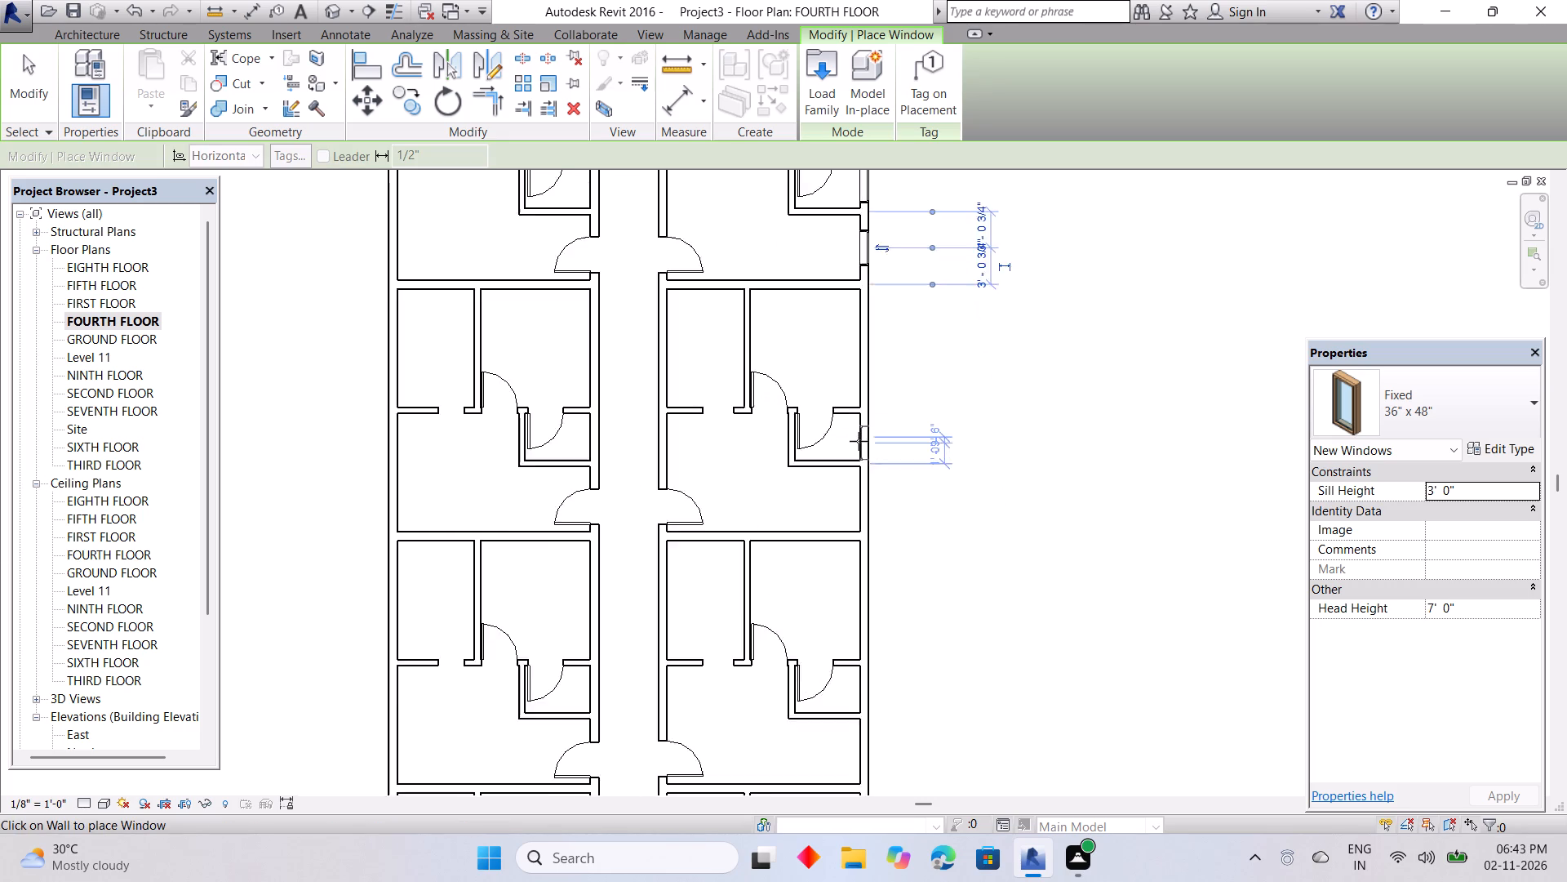
pyautogui.scroll(3, 859, 441)
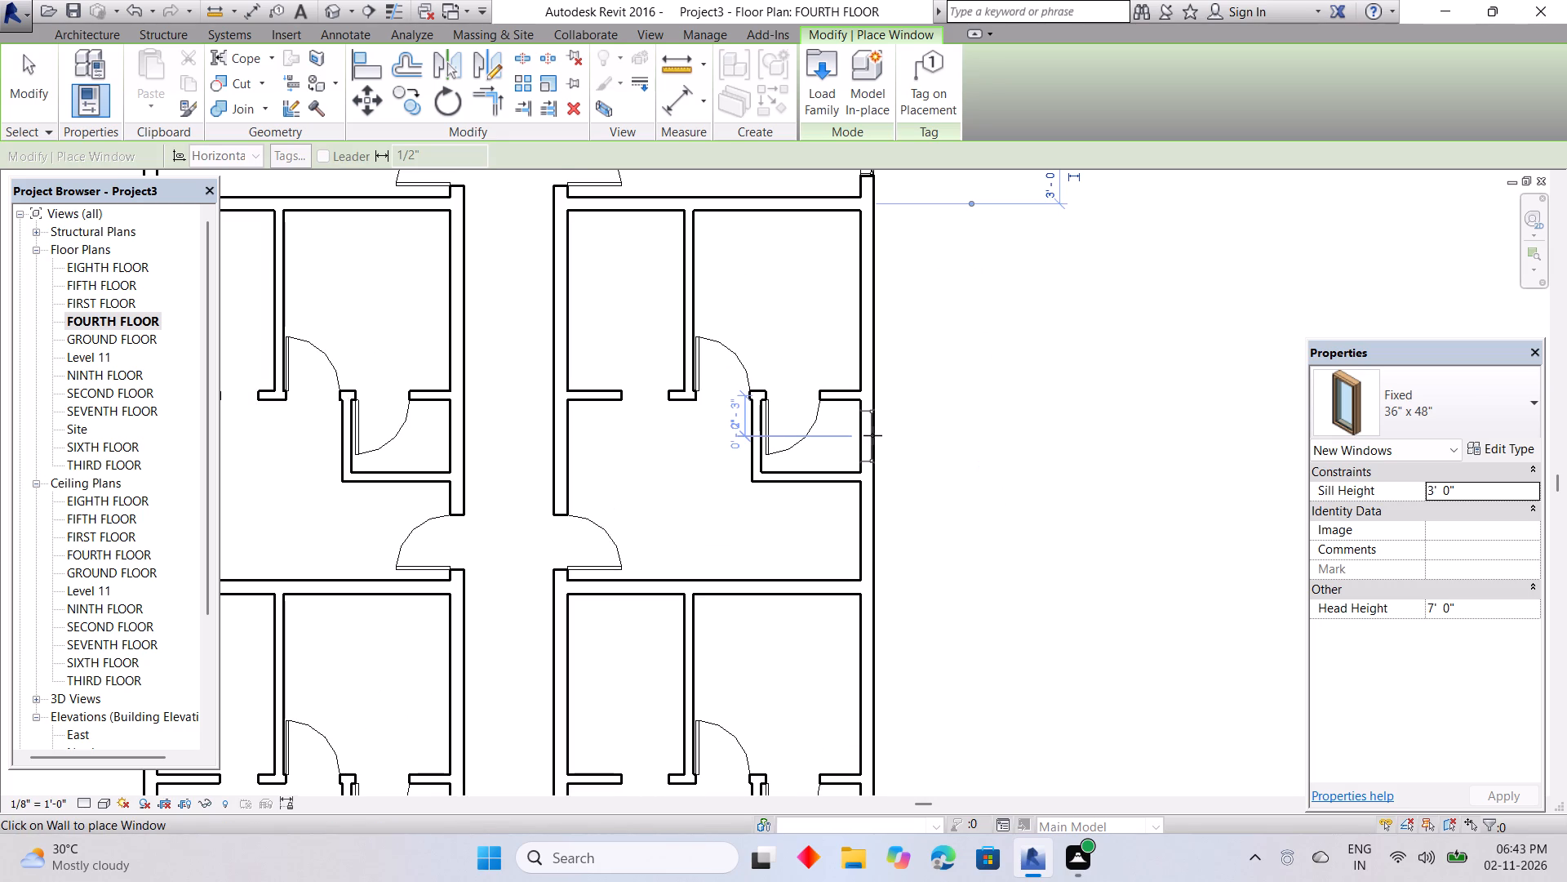
pyautogui.click(872, 435)
pyautogui.click(880, 529)
pyautogui.moveTo(878, 529); pyautogui.dragTo(849, 235, button='middle')
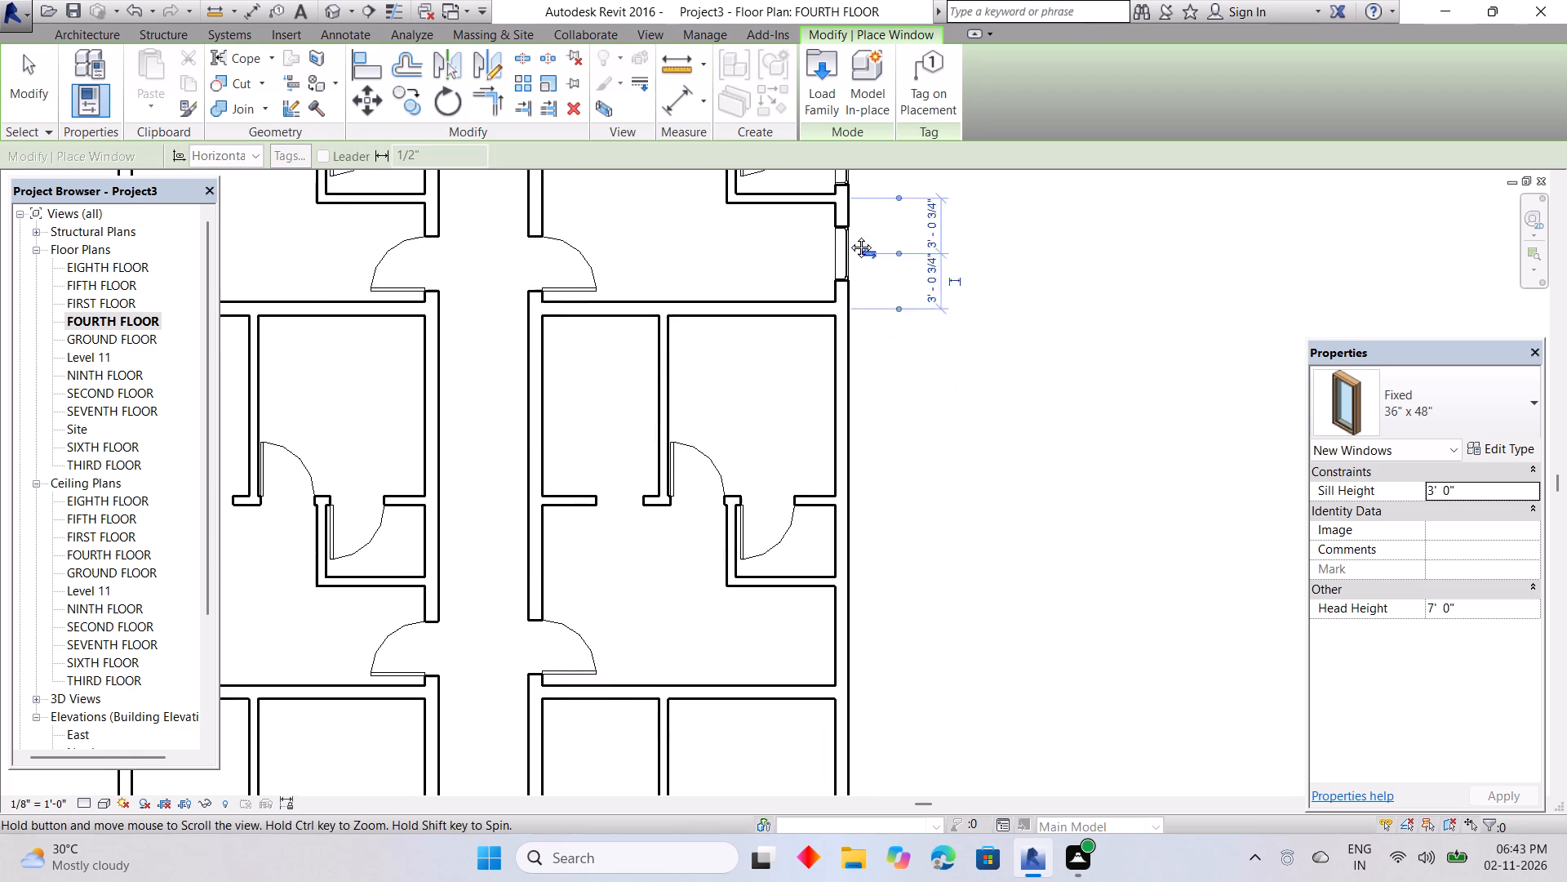
pyautogui.moveTo(849, 235); pyautogui.dragTo(846, 228, button='middle')
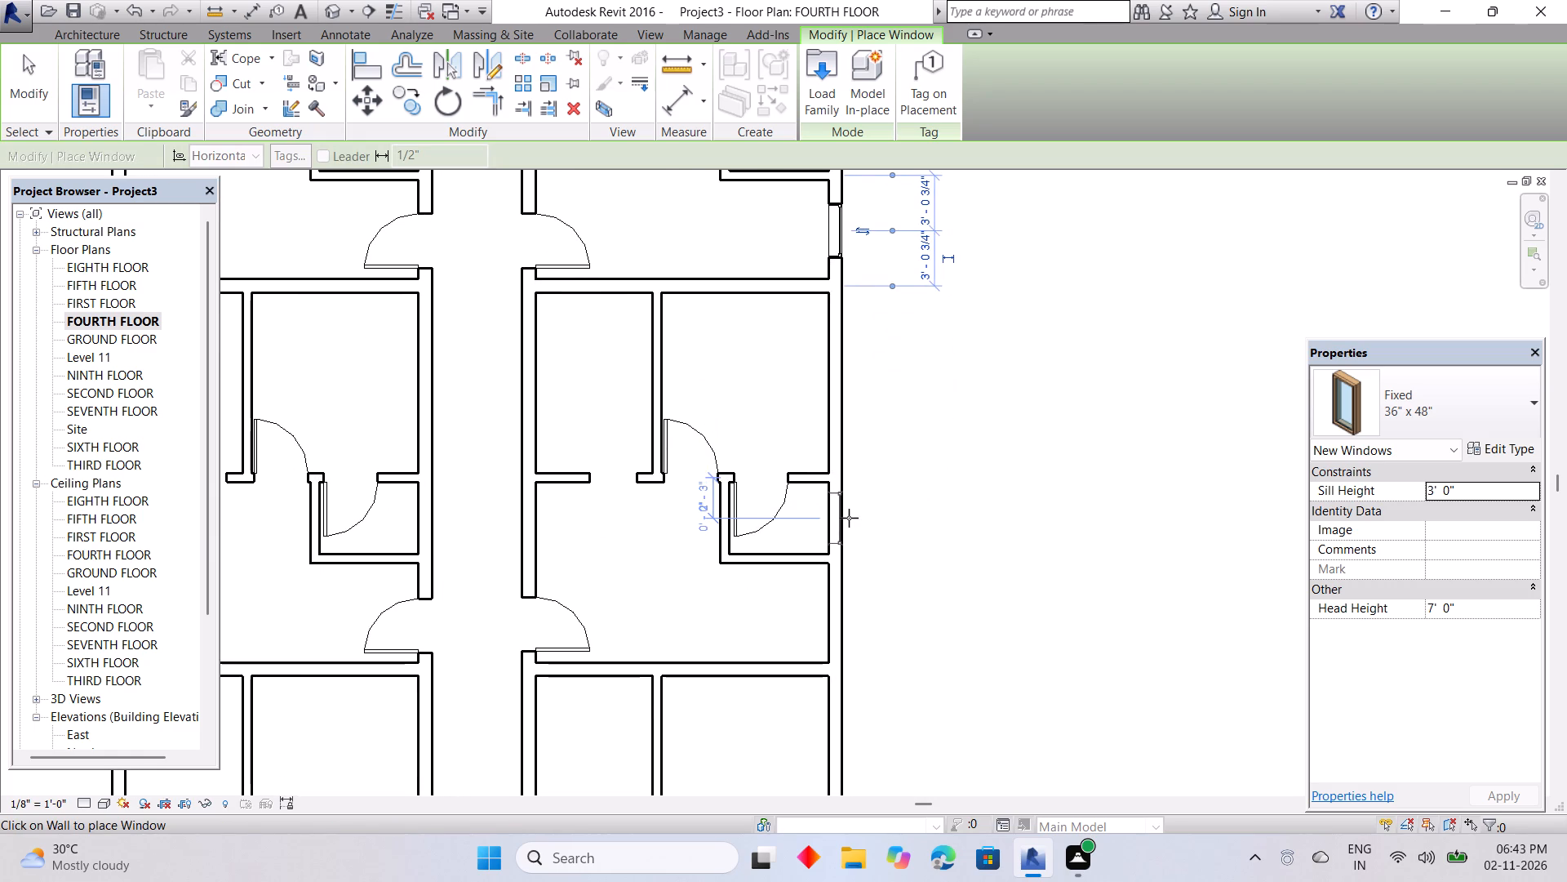
pyautogui.click(849, 518)
pyautogui.moveTo(847, 516); pyautogui.dragTo(840, 333, button='middle')
pyautogui.click(834, 433)
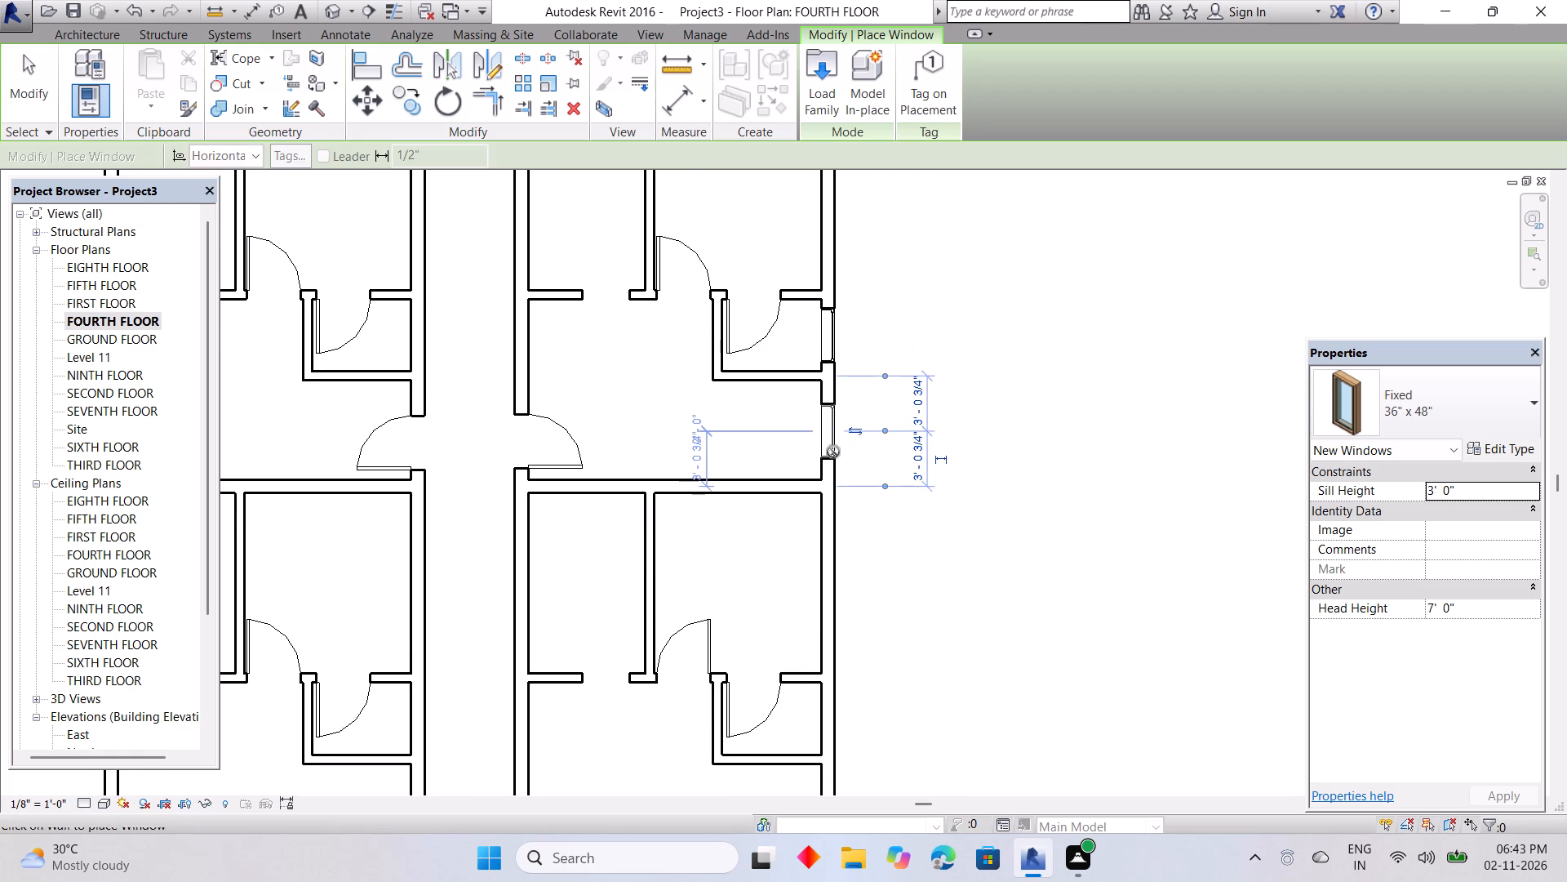
# Place windows in the lowest right-hand unit's outer wall: small room, centred at 2'-3", and lower room, 3'-7 1/2" below the small room's wall.
pyautogui.moveTo(833, 458); pyautogui.dragTo(837, 235, button='middle')
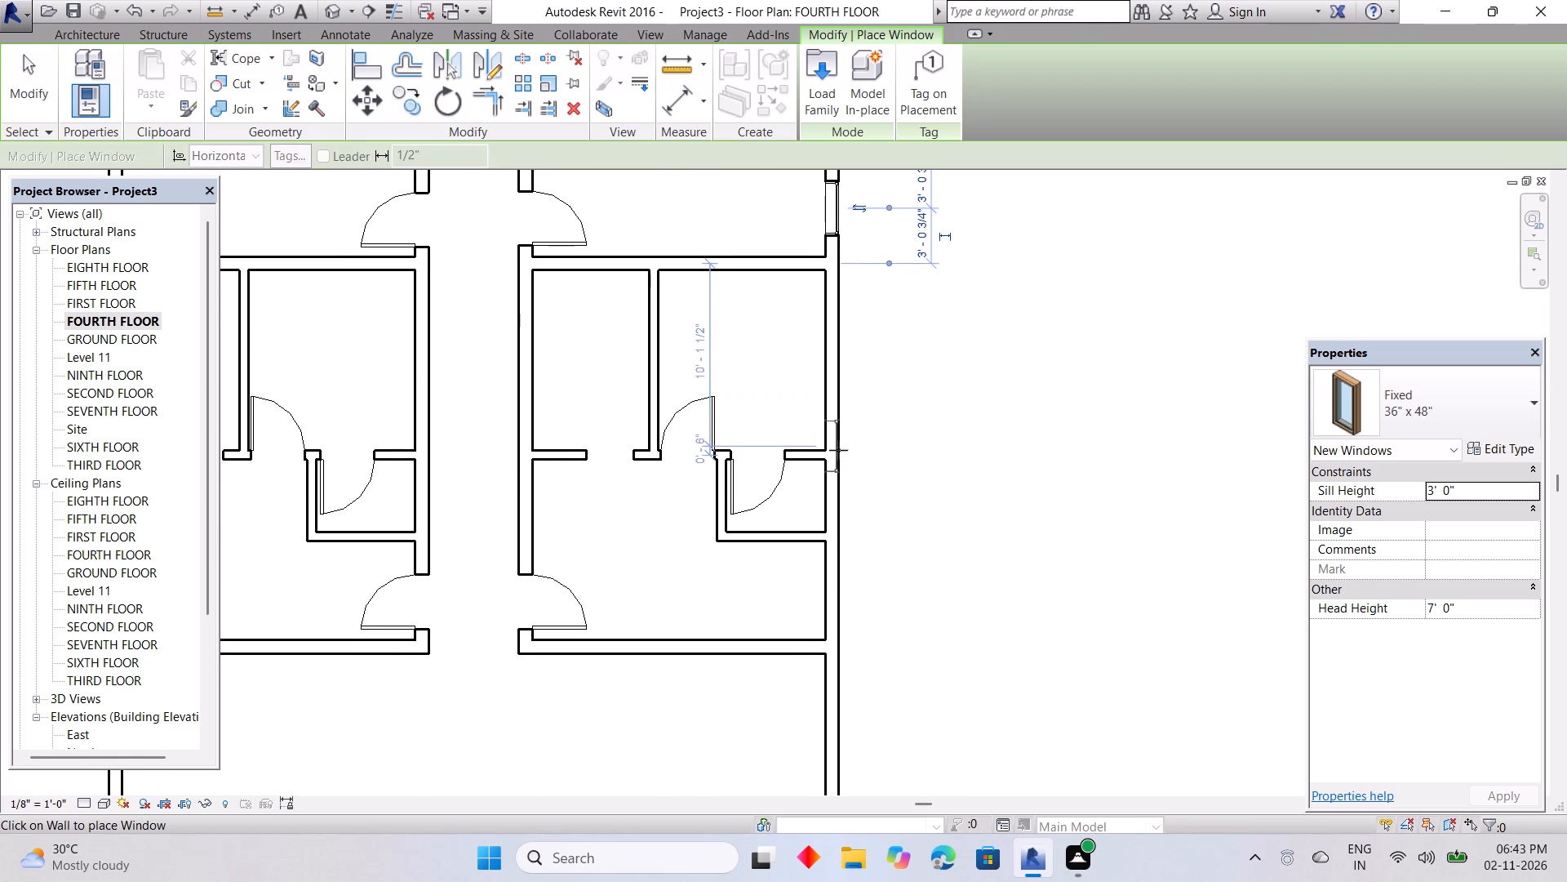
pyautogui.click(845, 494)
pyautogui.moveTo(845, 491); pyautogui.dragTo(832, 341, button='middle')
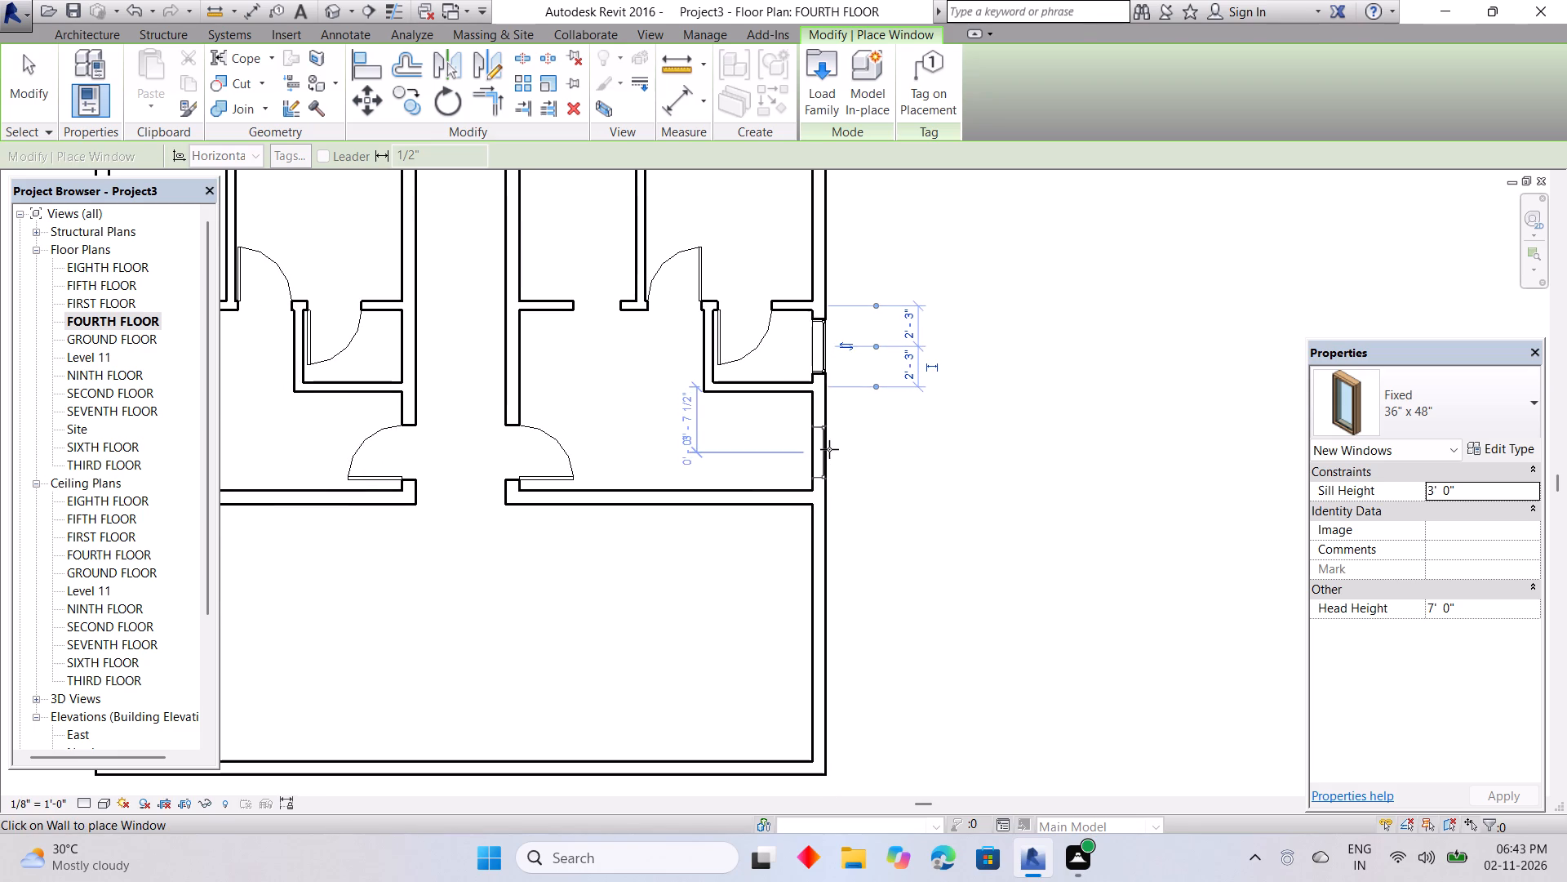
pyautogui.click(829, 452)
pyautogui.moveTo(829, 449); pyautogui.dragTo(856, 265, button='middle')
pyautogui.scroll(-4, 835, 335)
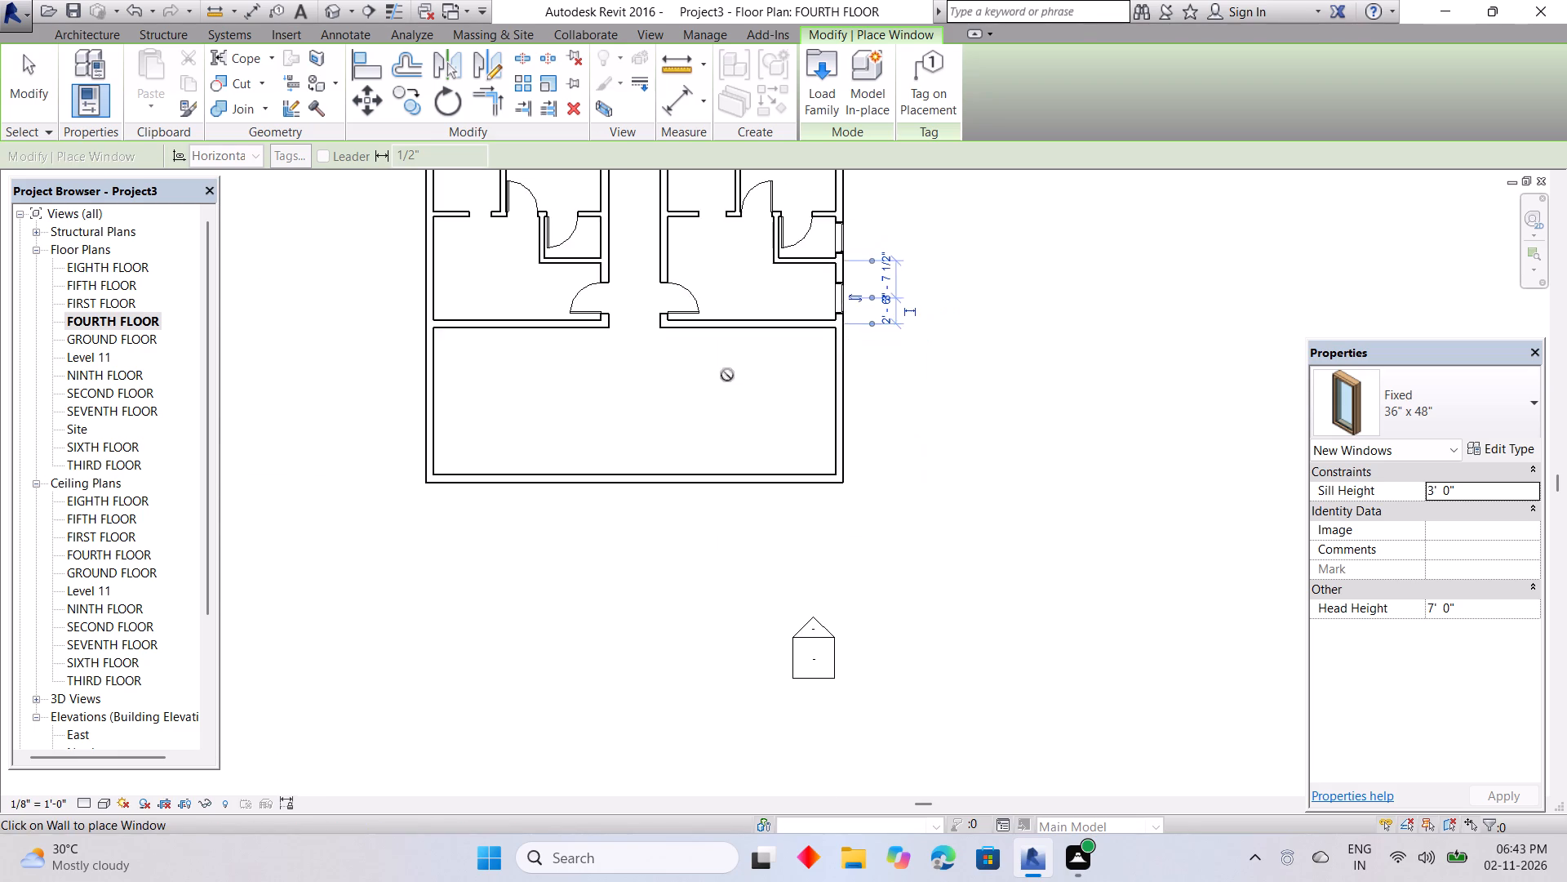
# Place windows in the lowest left-hand unit's outer wall: lower room, 3'-0" above its bottom wall, and narrow upper room, 4'-0" above its bottom wall.
pyautogui.moveTo(727, 375); pyautogui.dragTo(841, 679, button='middle')
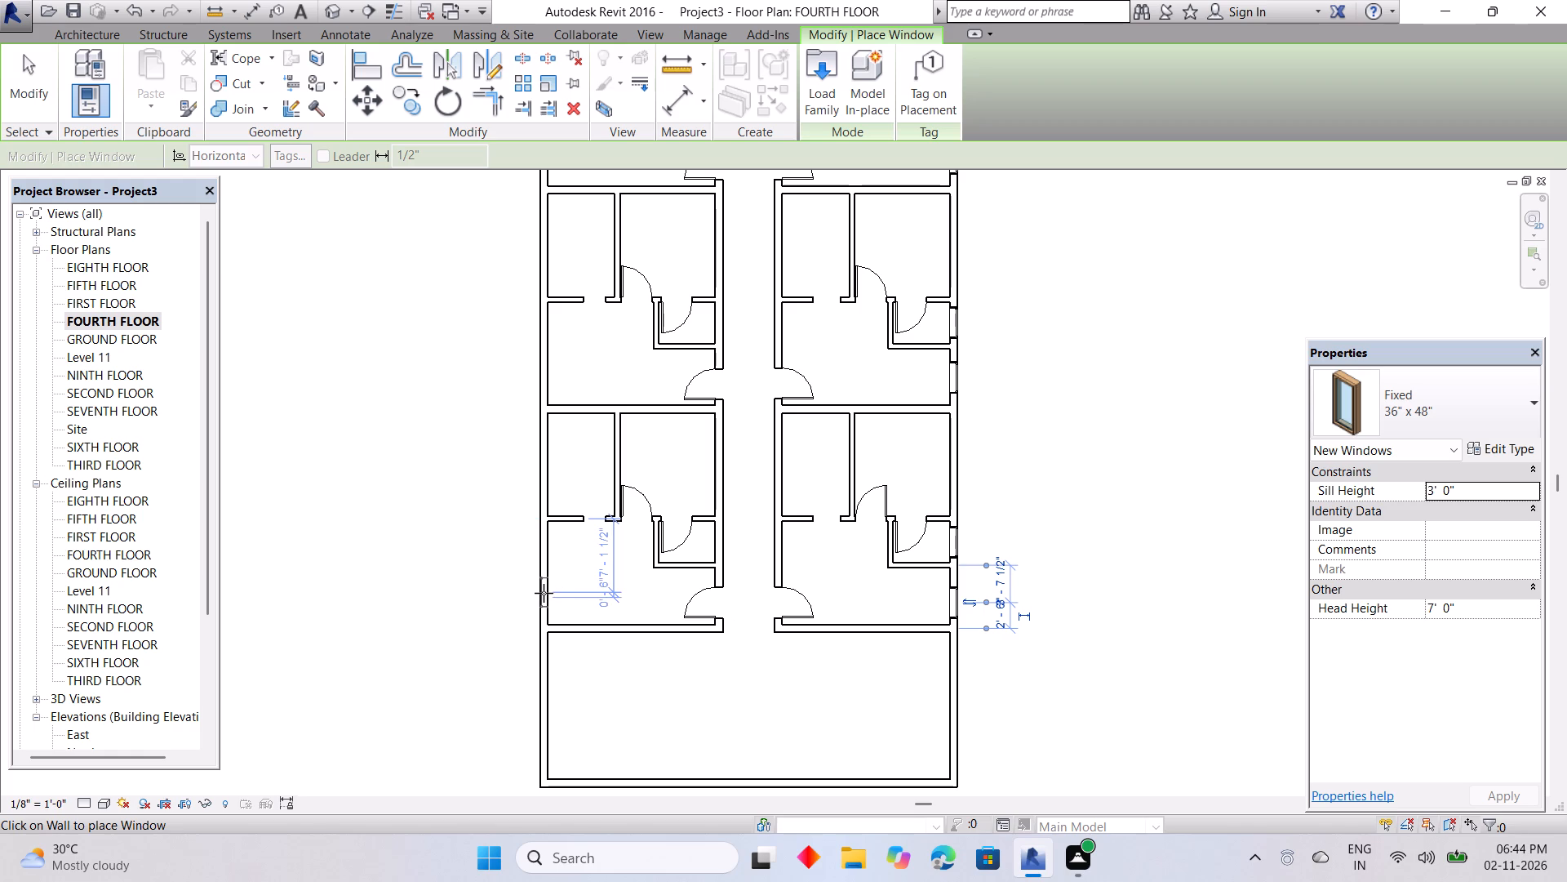
pyautogui.click(543, 597)
pyautogui.moveTo(537, 532); pyautogui.dragTo(556, 689, button='middle')
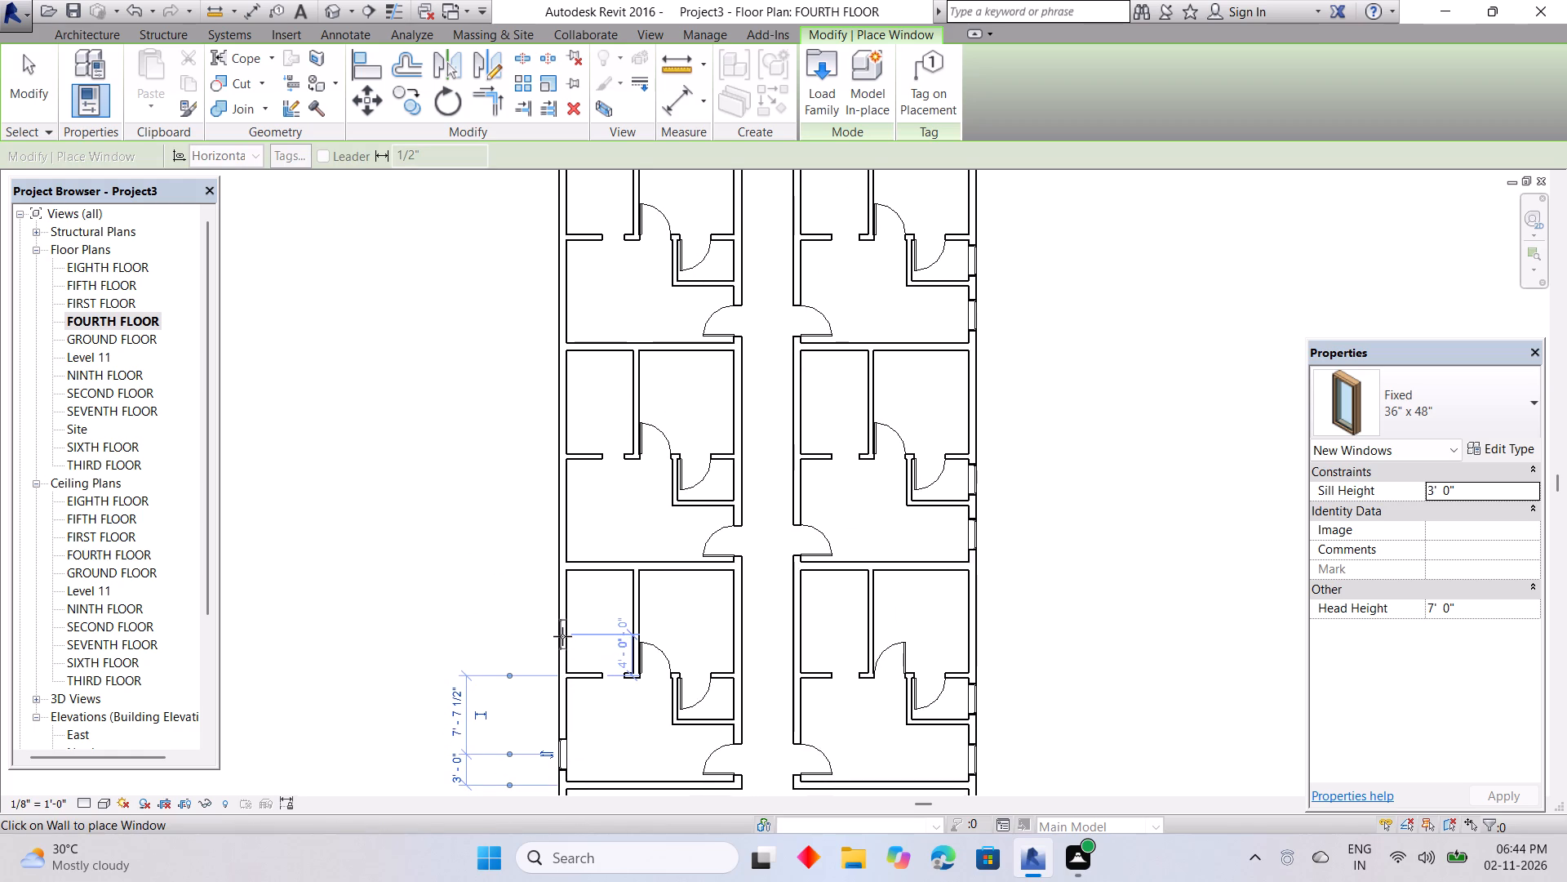
pyautogui.click(562, 636)
# Place windows in the third left-hand unit's outer wall: lower room, 3'-0" above its bottom wall, and narrow upper room, about 3'-6" above its bottom wall.
pyautogui.moveTo(561, 564); pyautogui.dragTo(581, 544, button='middle')
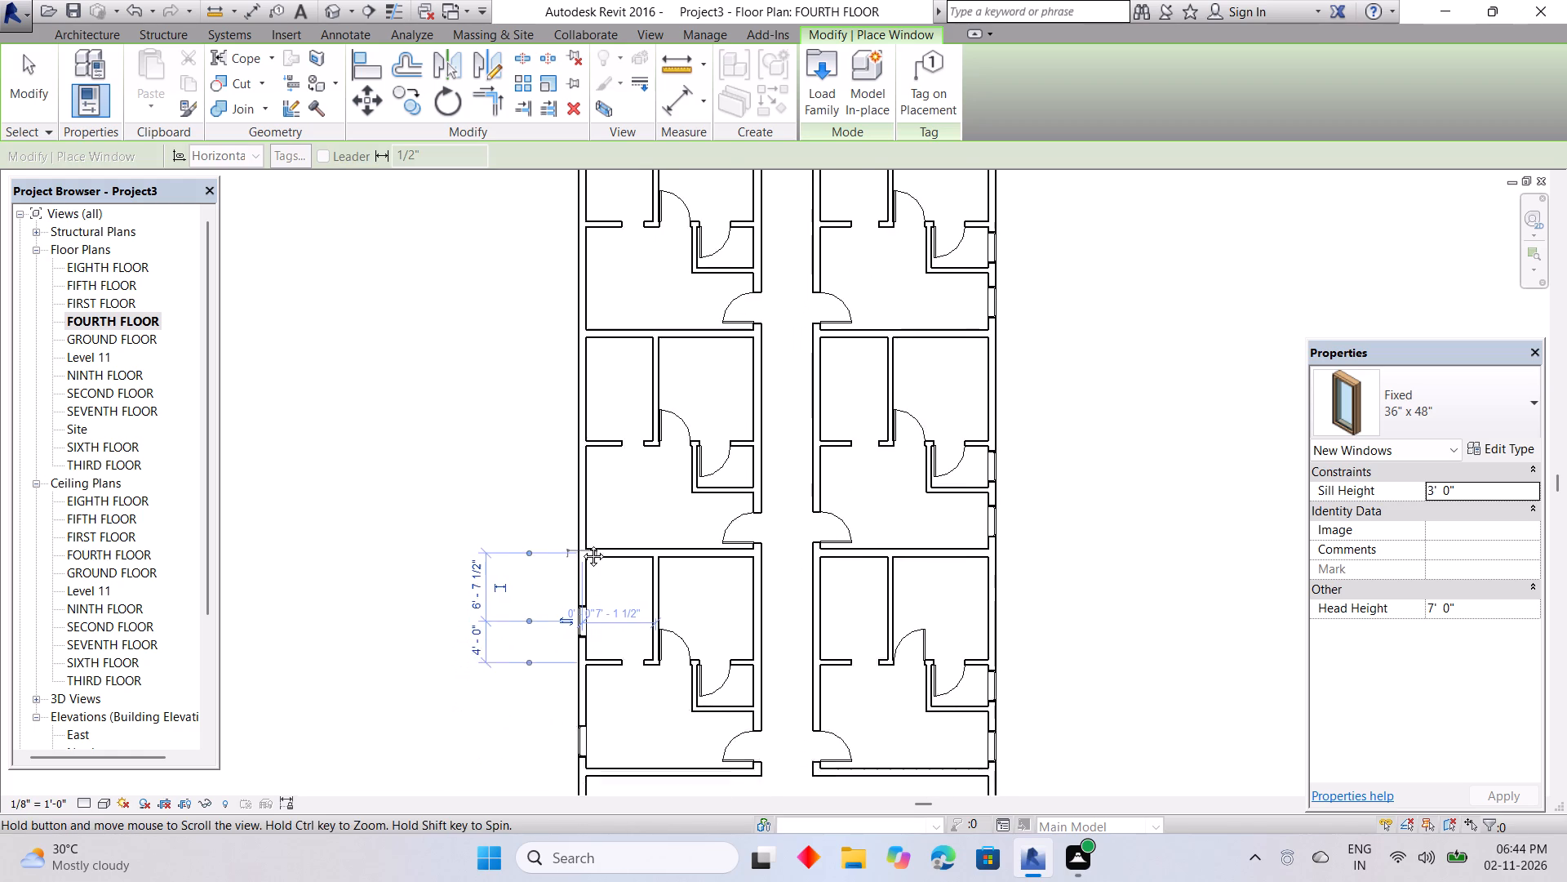
pyautogui.moveTo(581, 544); pyautogui.dragTo(586, 516, button='middle')
pyautogui.moveTo(580, 469); pyautogui.dragTo(594, 575, button='middle')
pyautogui.click(598, 592)
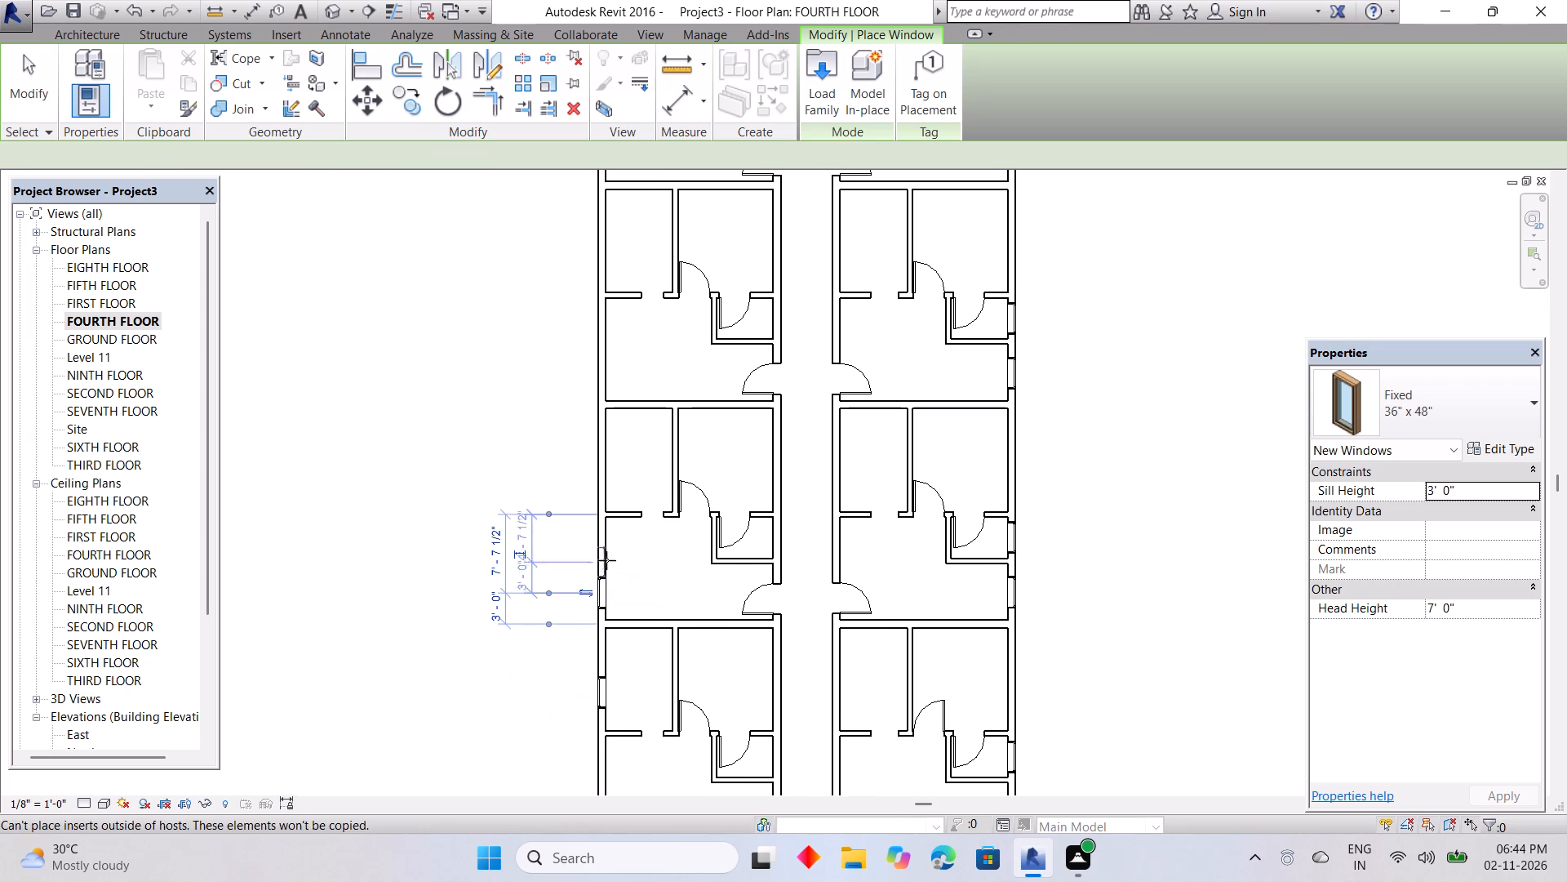
pyautogui.moveTo(608, 548); pyautogui.dragTo(615, 639, button='middle')
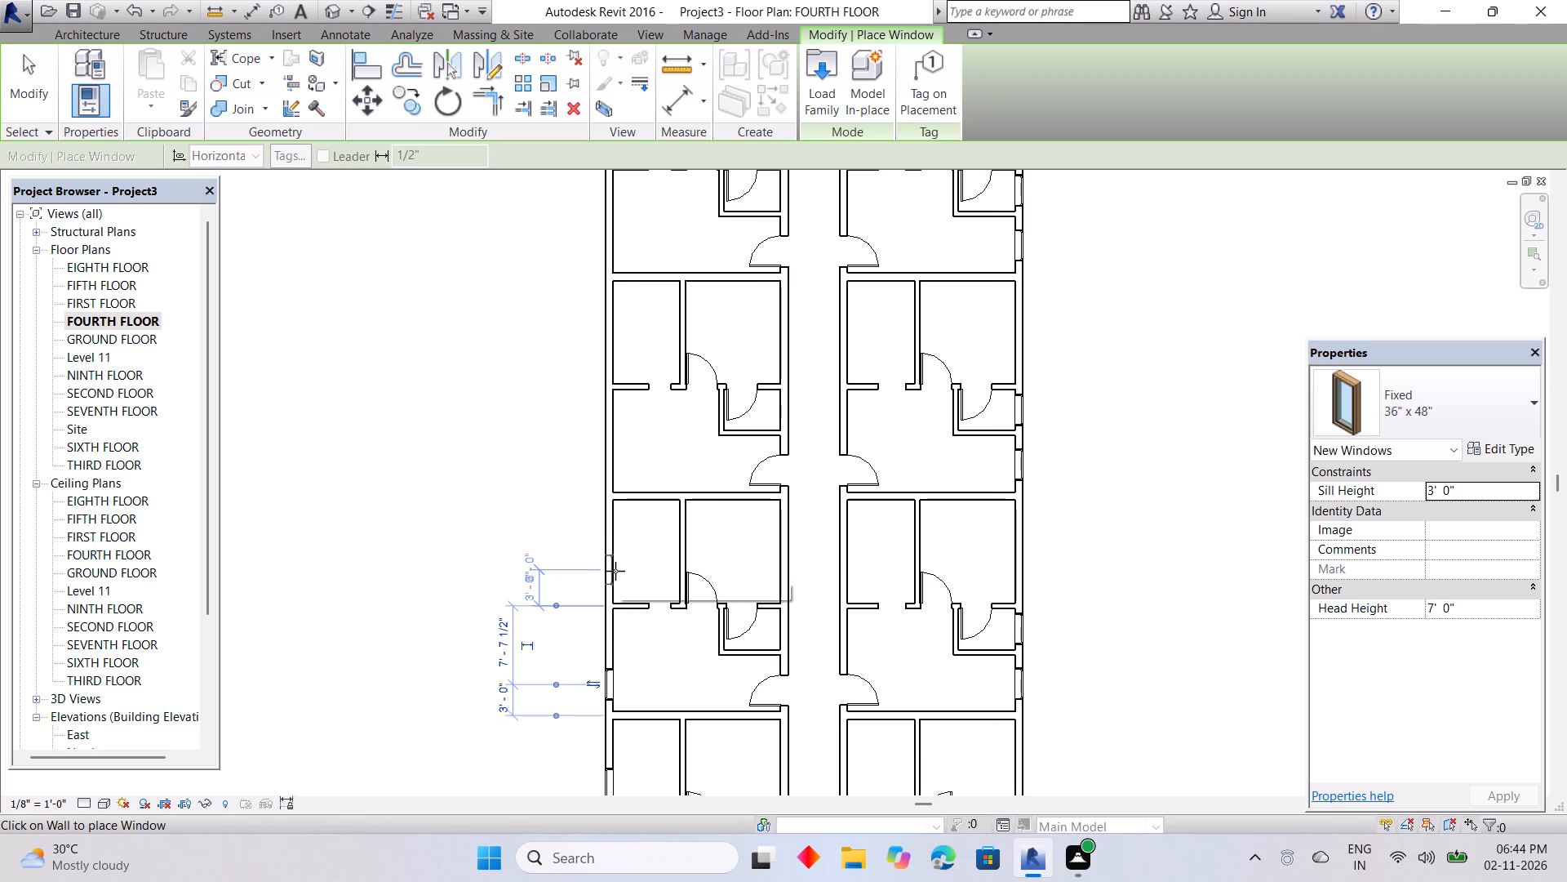
pyautogui.click(599, 571)
# Place windows in the second left-hand unit's outer wall: lower room, 3'-6" above its bottom wall, and narrow upper room, 4'-0" above its bottom wall.
pyautogui.moveTo(617, 536); pyautogui.dragTo(624, 659, button='middle')
pyautogui.click(612, 584)
pyautogui.moveTo(615, 551); pyautogui.dragTo(615, 655, button='middle')
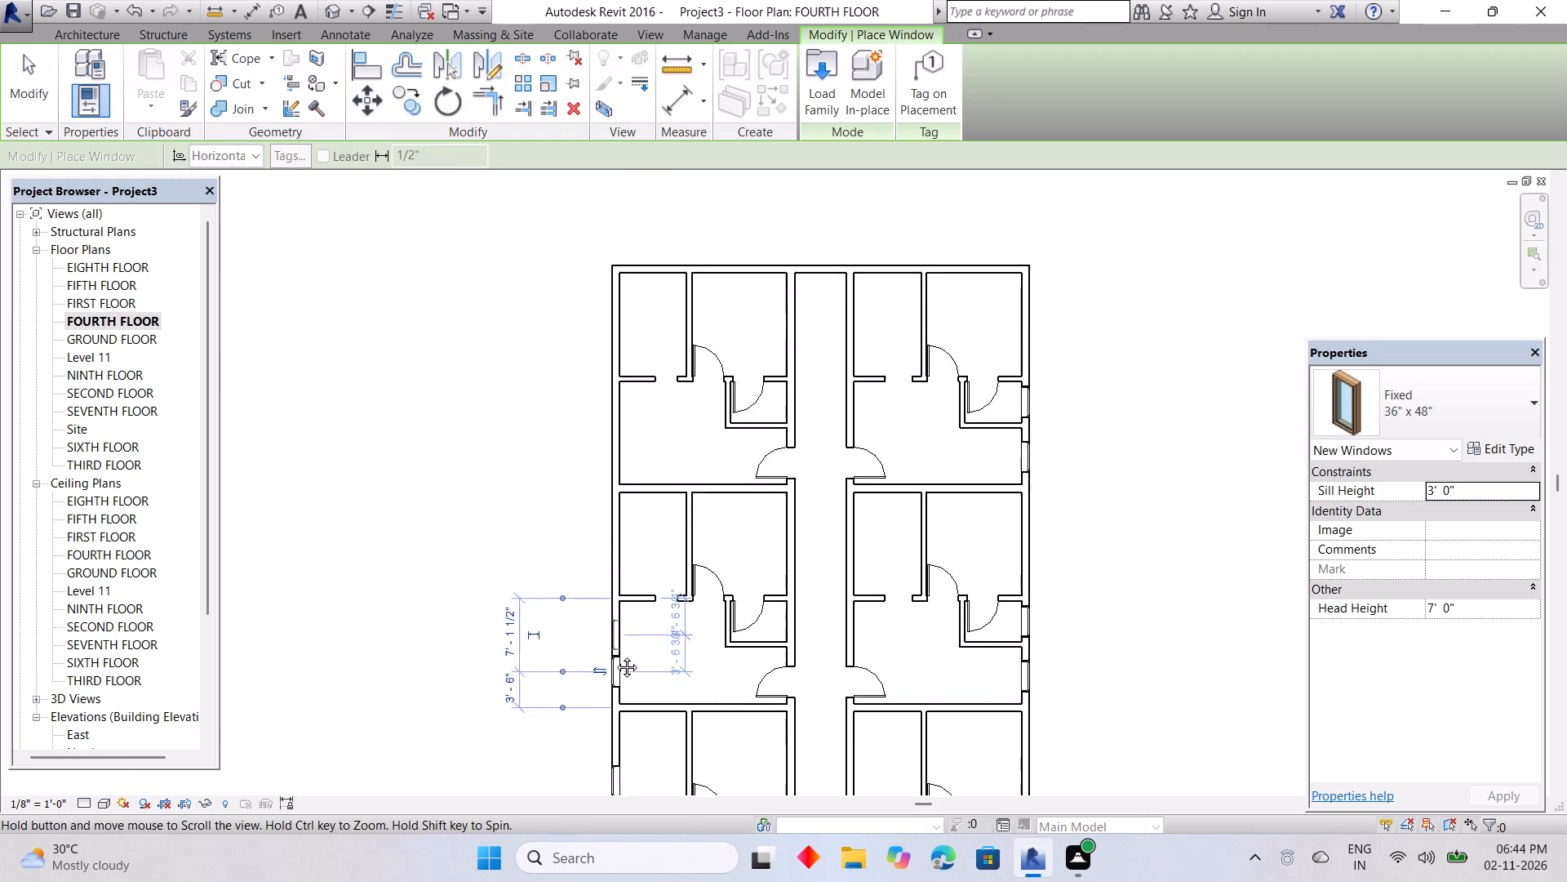
pyautogui.moveTo(615, 655); pyautogui.dragTo(620, 699, button='middle')
pyautogui.click(616, 617)
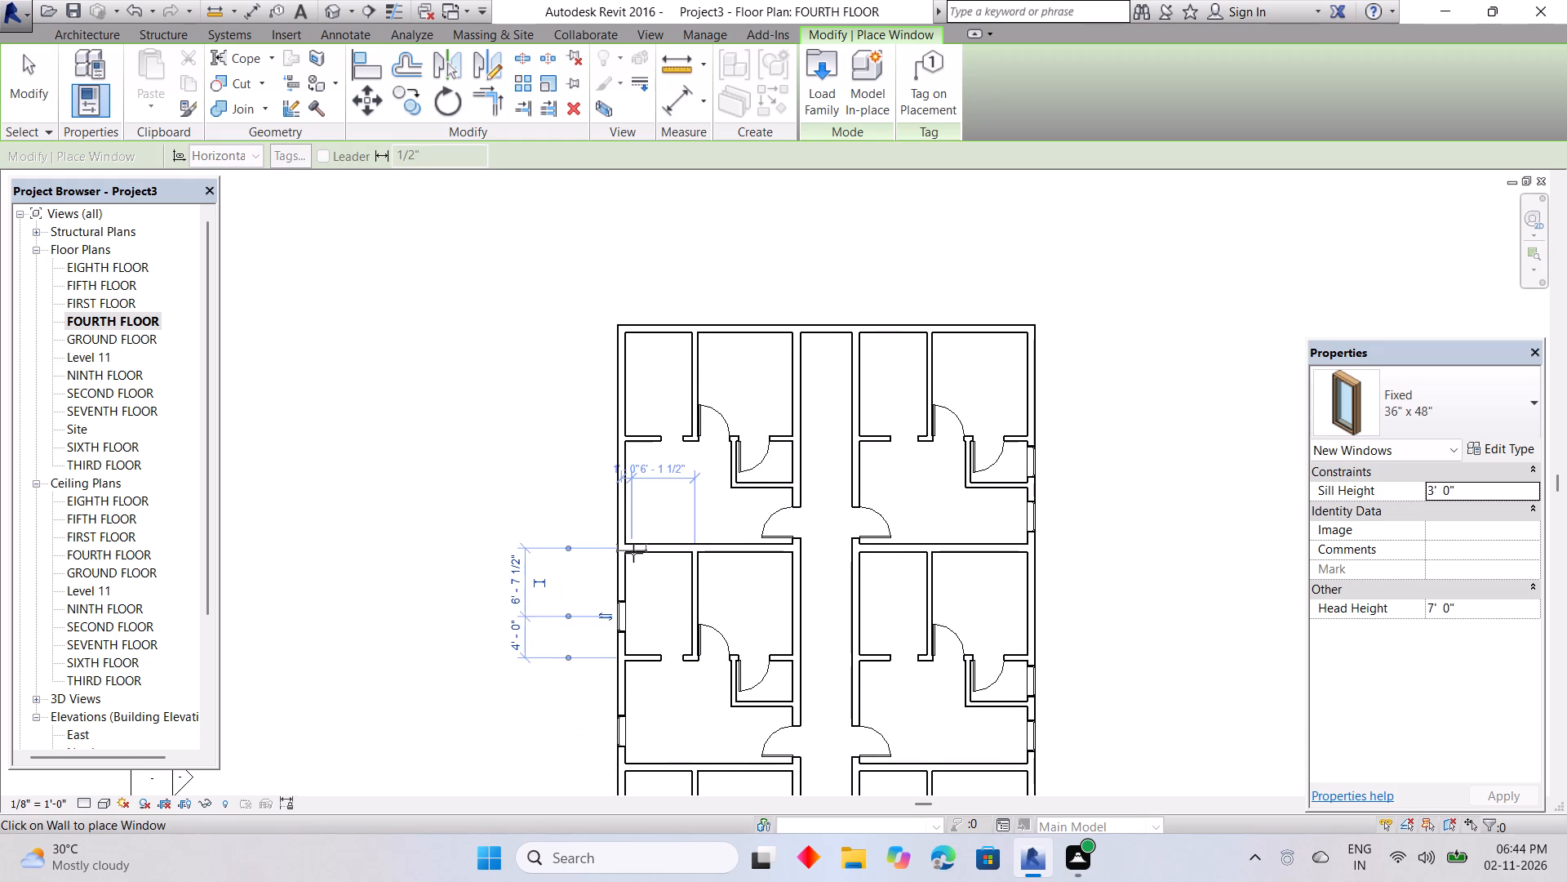
# Place windows in the top left-hand unit's outer wall for the lower and narrow upper rooms, each 3'-6" above the room's bottom wall.
pyautogui.click(617, 511)
pyautogui.moveTo(618, 502); pyautogui.dragTo(621, 635, button='middle')
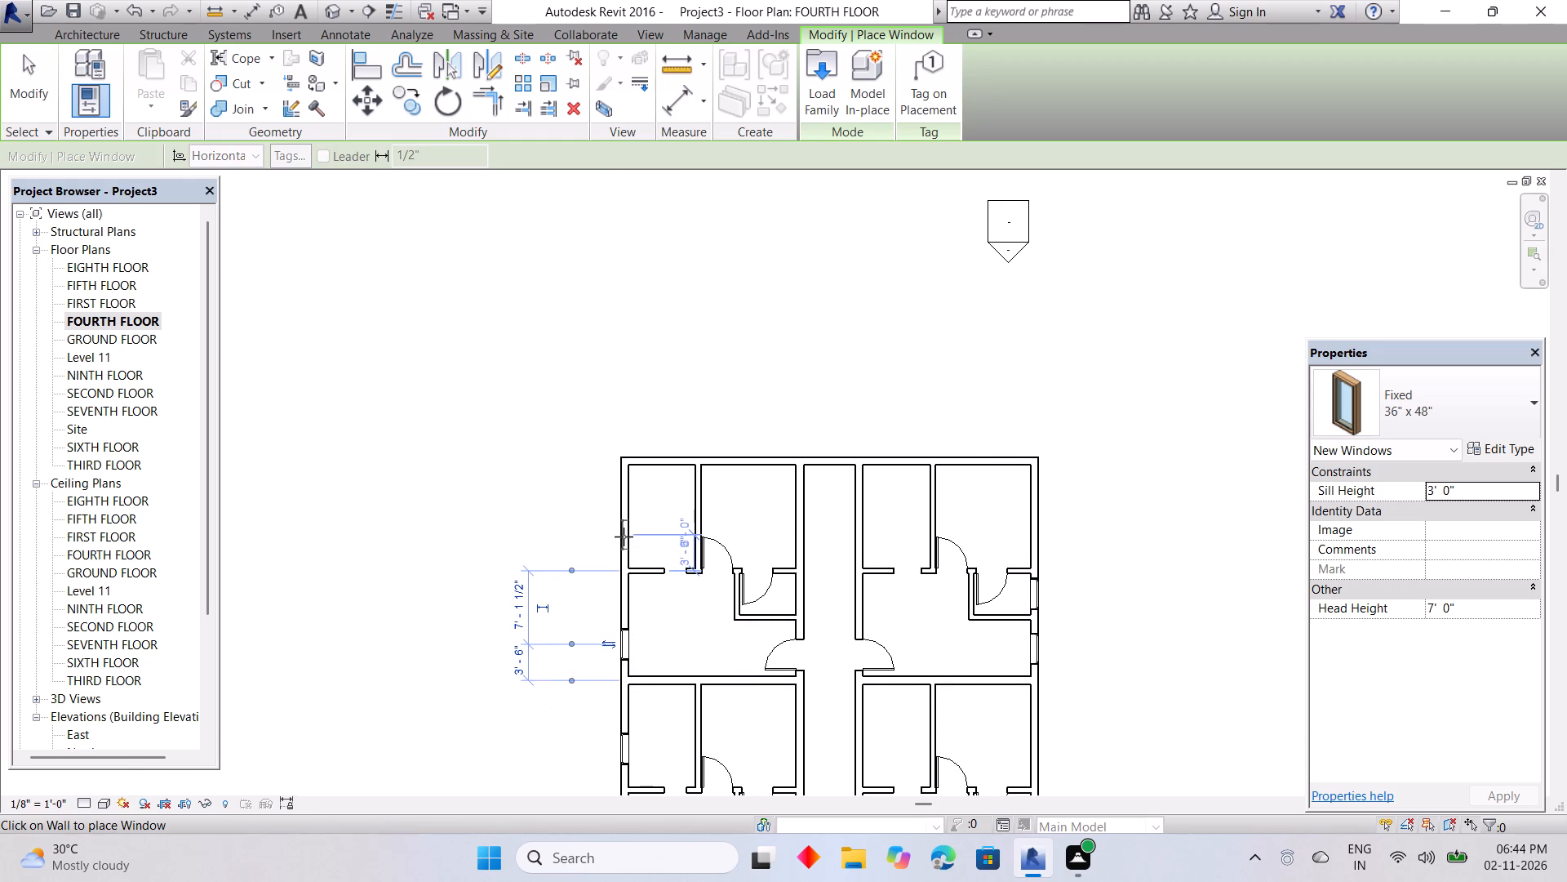
pyautogui.click(624, 534)
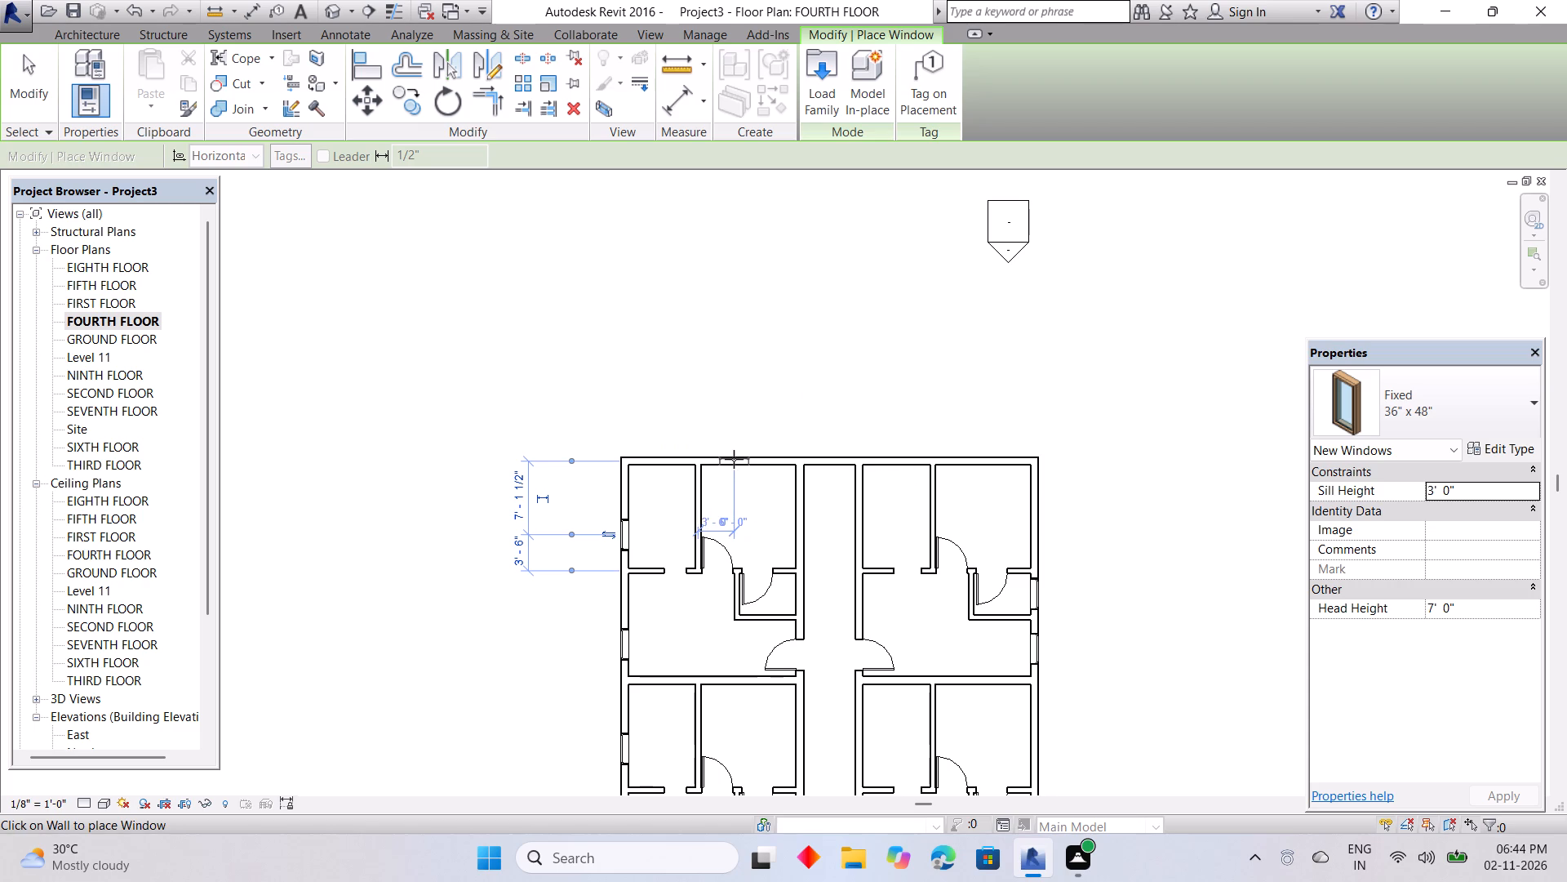
# Place windows in the building's top wall for the larger upper rooms of both top units, leaving 6'-4 1/2" to each room's right wall.
pyautogui.click(735, 459)
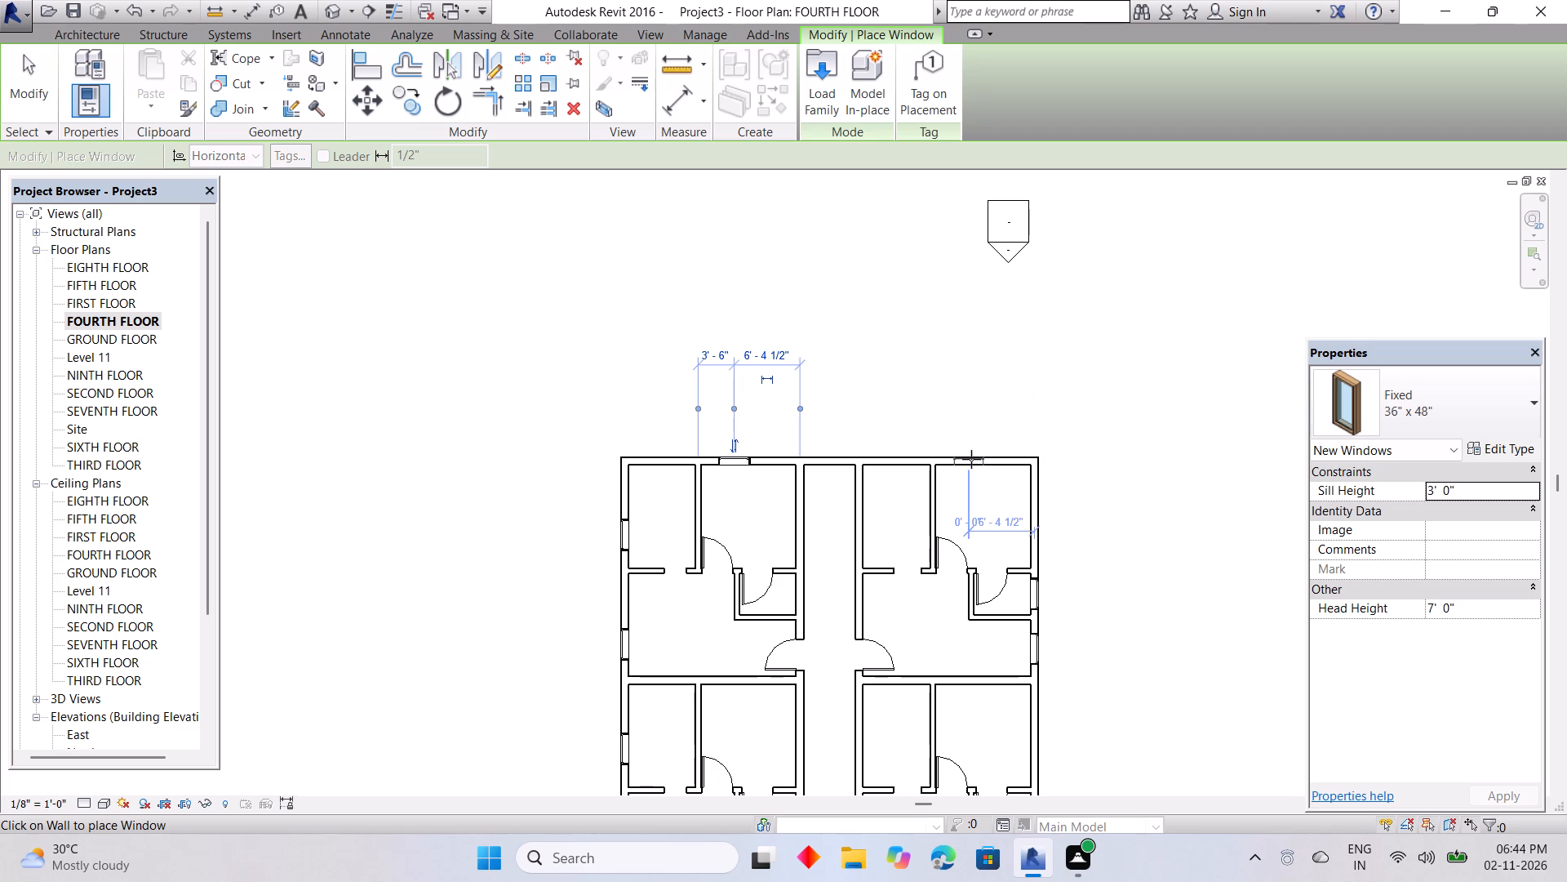
pyautogui.click(971, 457)
# Place Fixed 36" x 48" windows in the corridor wall of the small enclosed room in each of the four left-hand units.
pyautogui.moveTo(874, 563); pyautogui.dragTo(886, 328, button='middle')
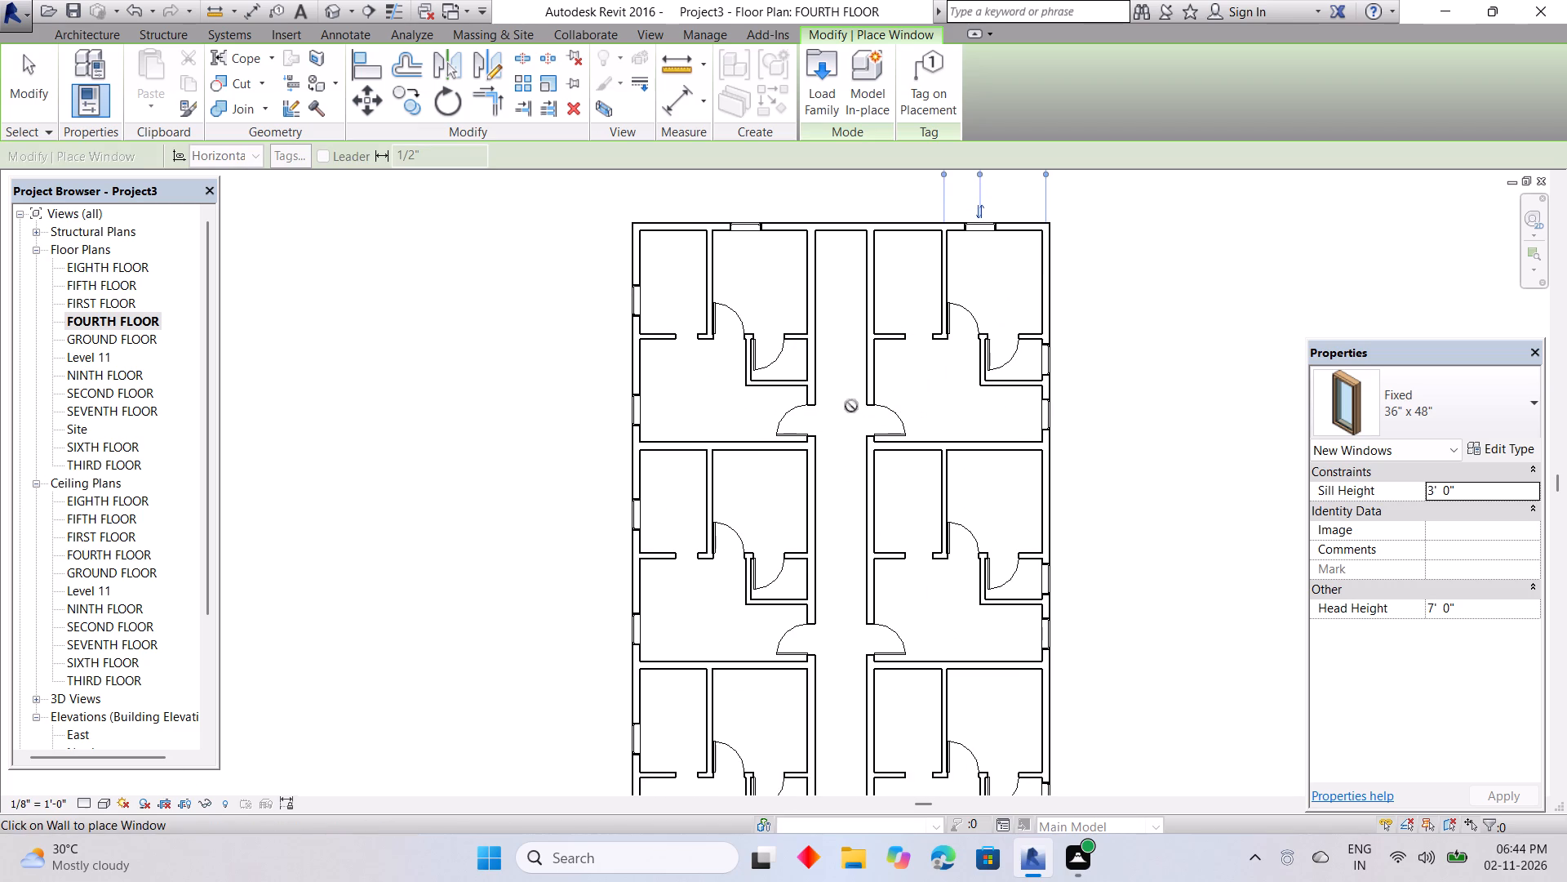
pyautogui.click(820, 580)
pyautogui.moveTo(826, 577); pyautogui.dragTo(826, 385, button='middle')
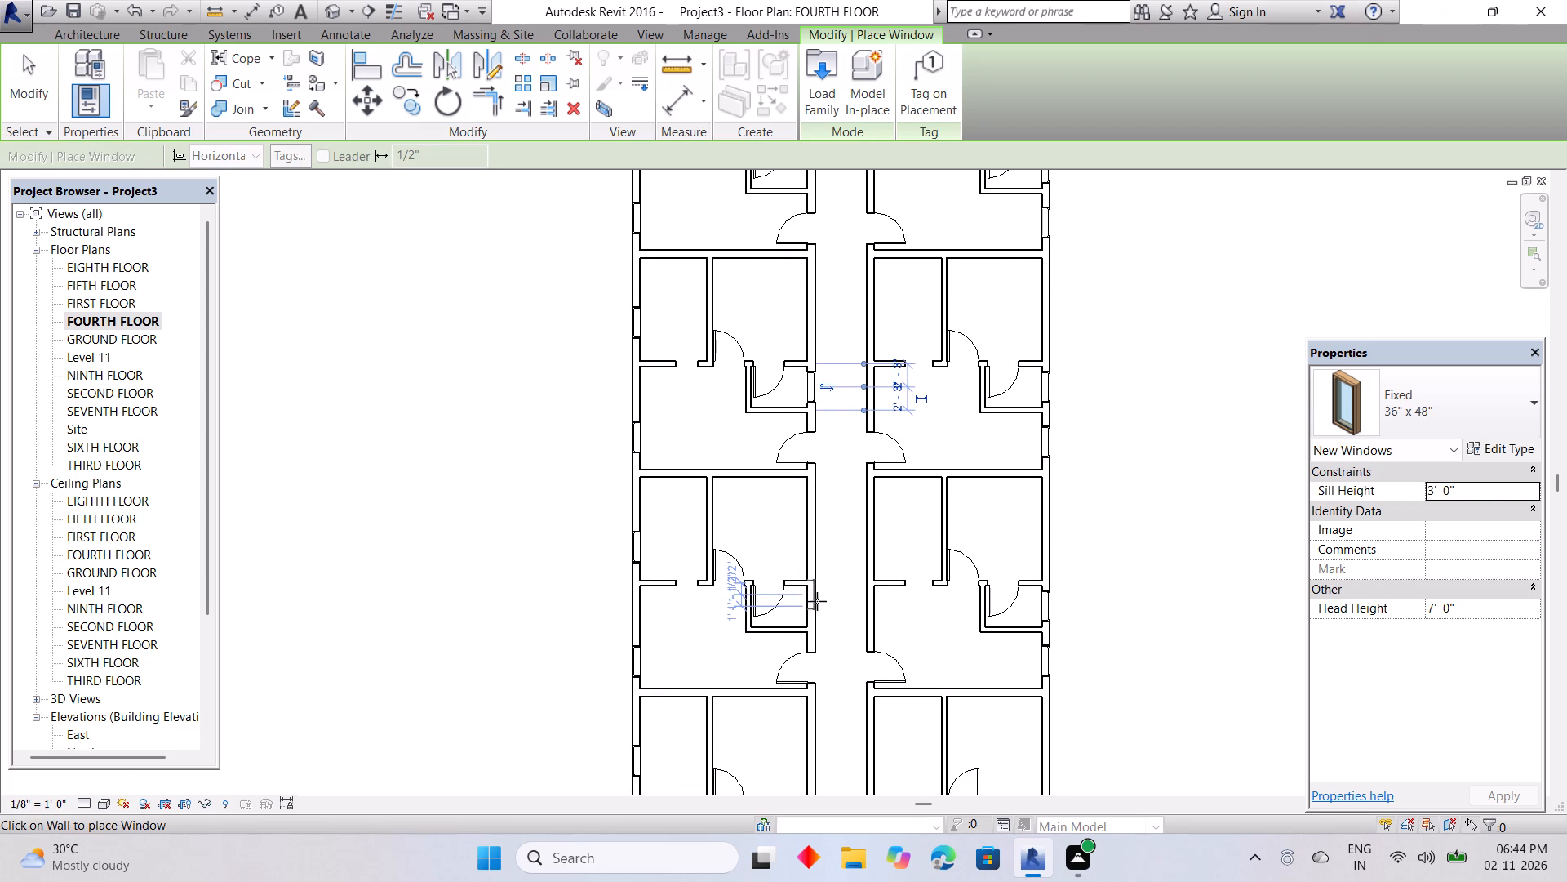
pyautogui.click(818, 607)
pyautogui.moveTo(819, 596); pyautogui.dragTo(808, 300, button='middle')
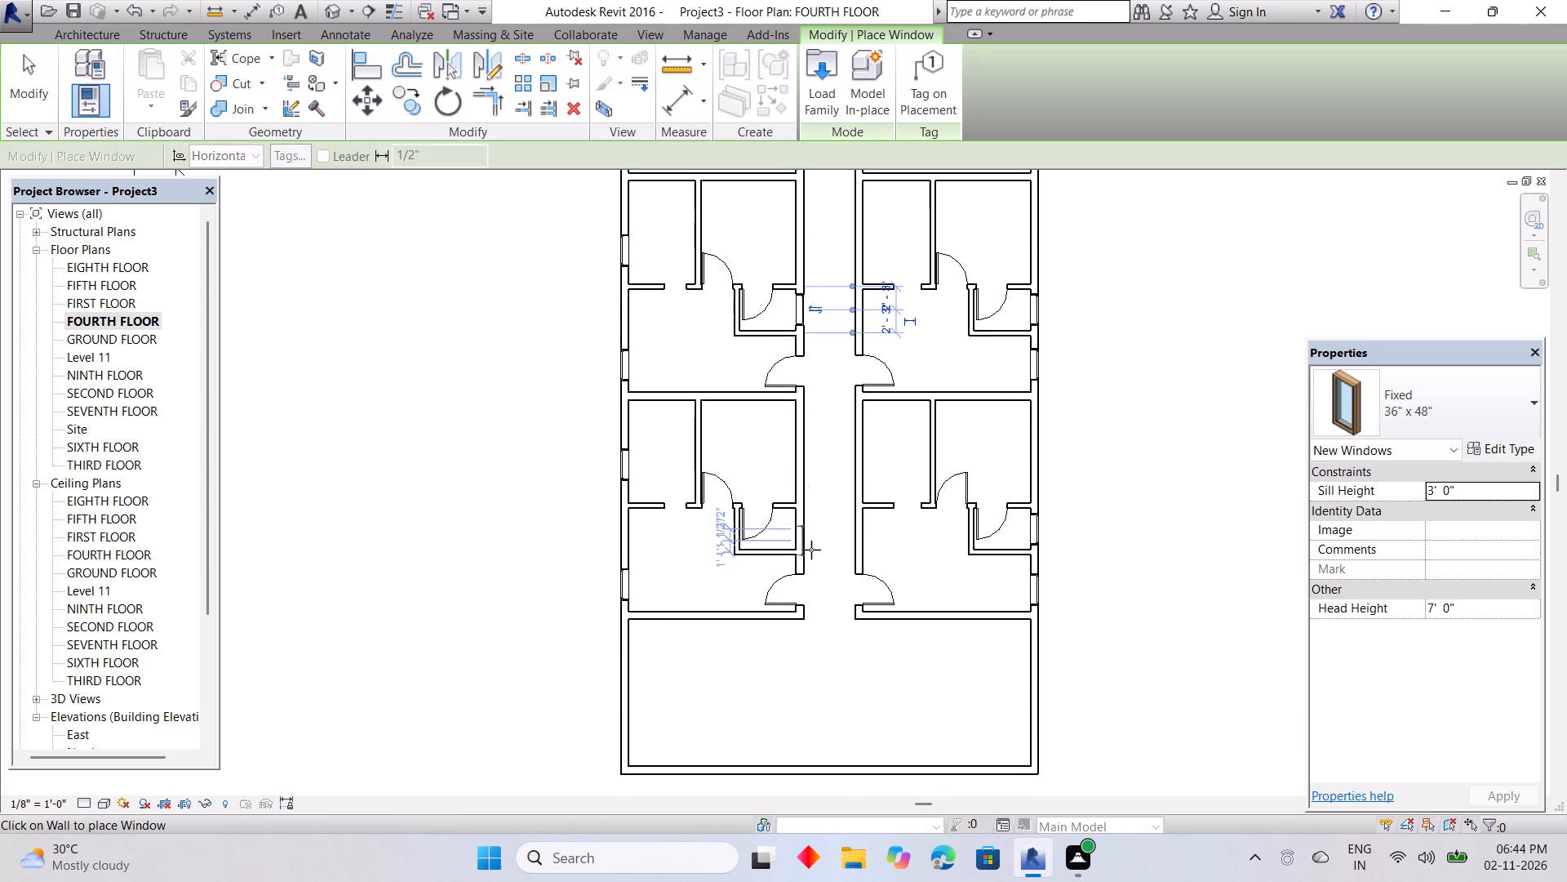
pyautogui.click(804, 530)
pyautogui.scroll(-1, 858, 379)
pyautogui.moveTo(859, 405); pyautogui.dragTo(863, 720, button='middle')
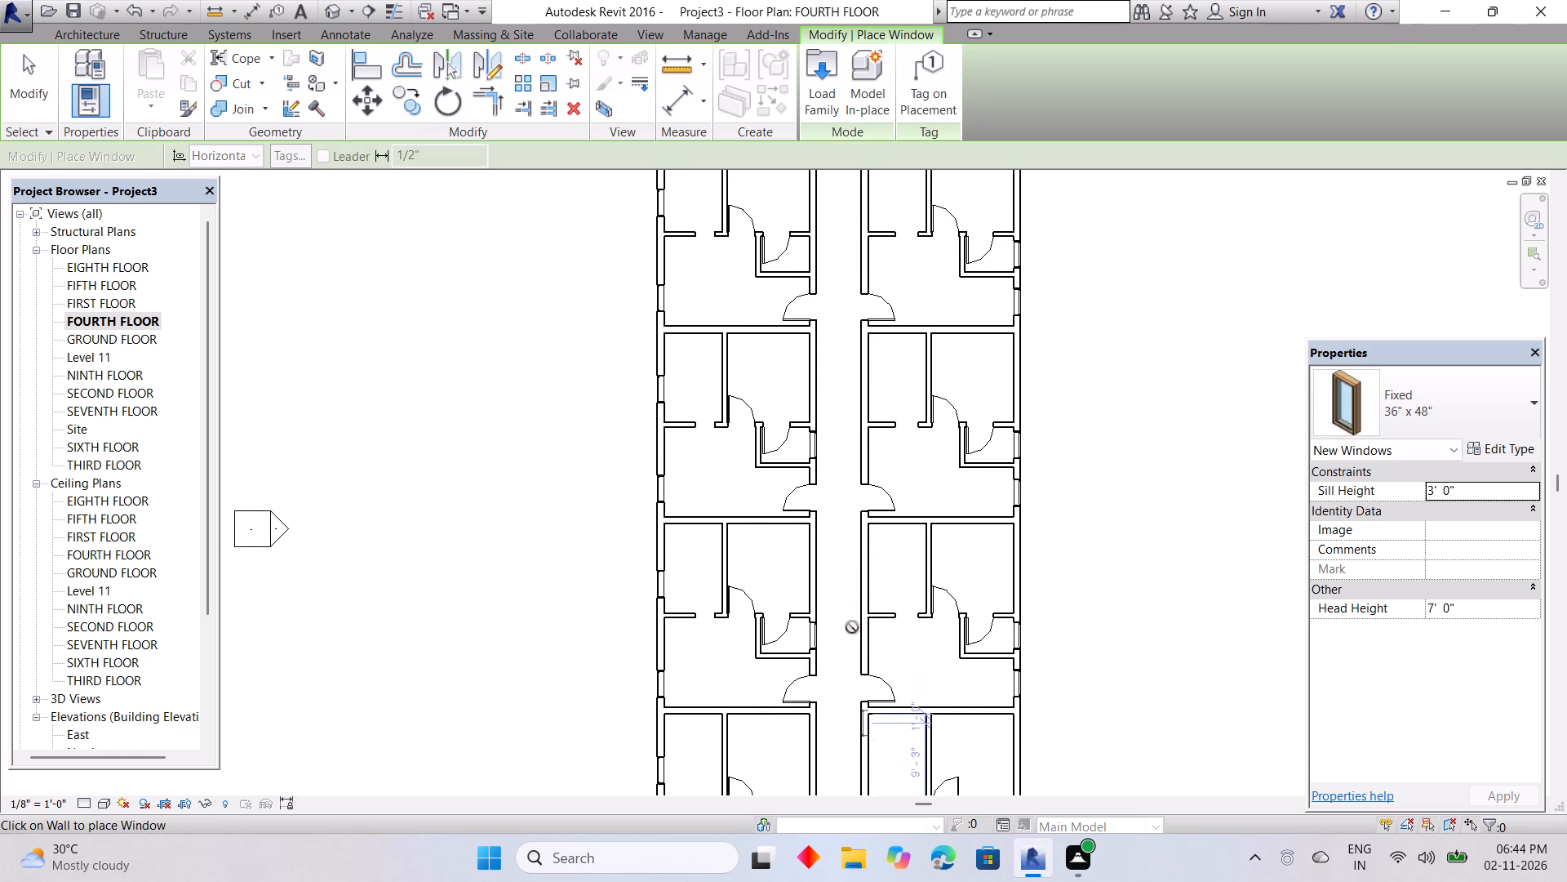
pyautogui.moveTo(841, 278); pyautogui.dragTo(855, 436, button='middle')
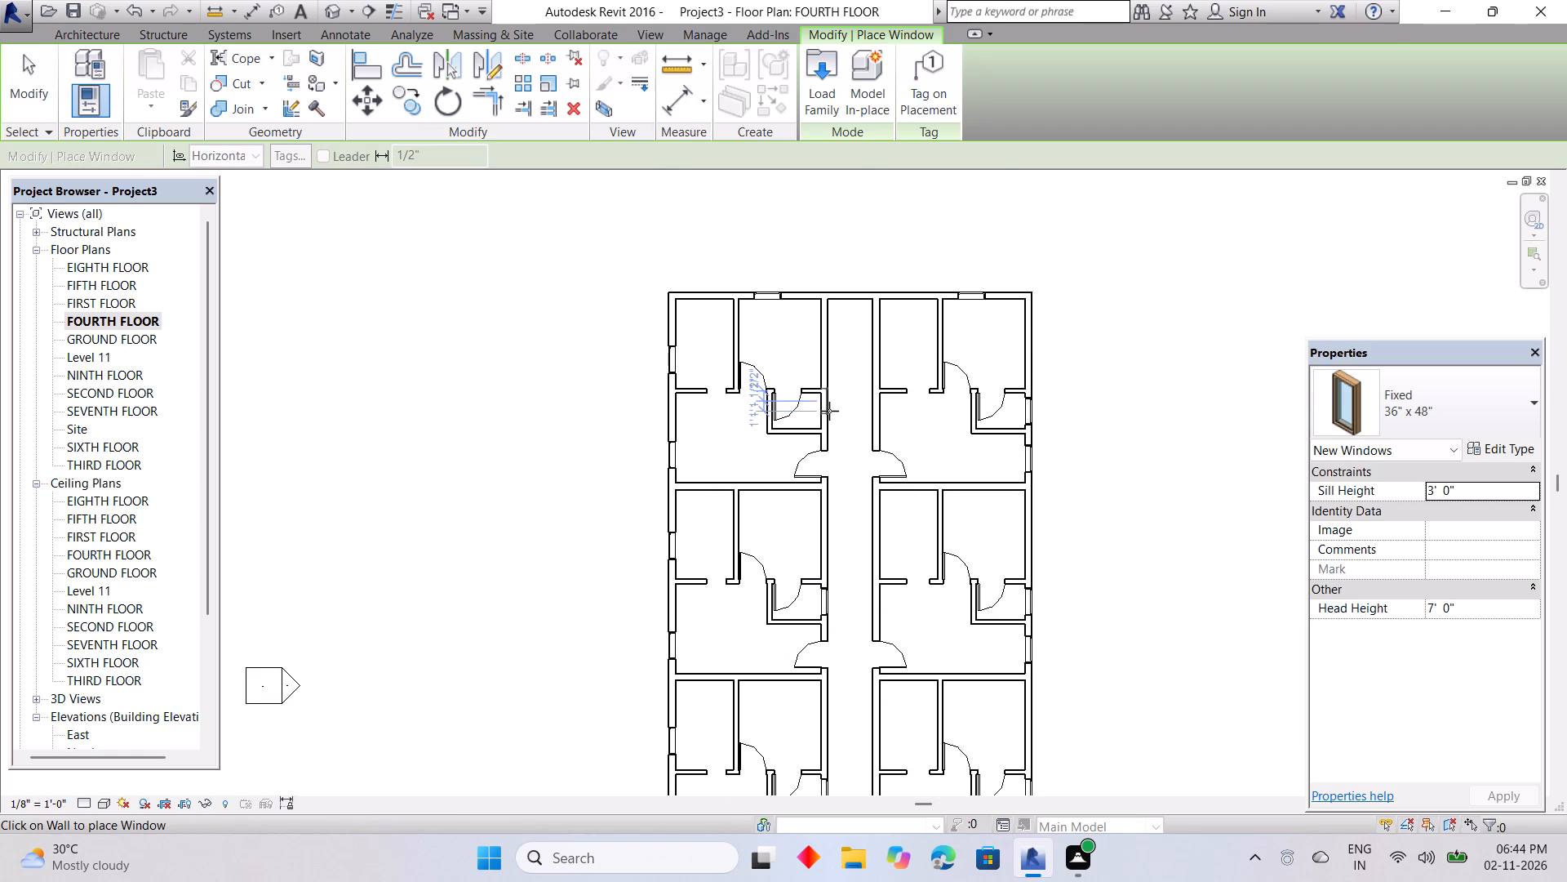
pyautogui.click(829, 412)
pyautogui.press('Escape')
pyautogui.press('Escape')
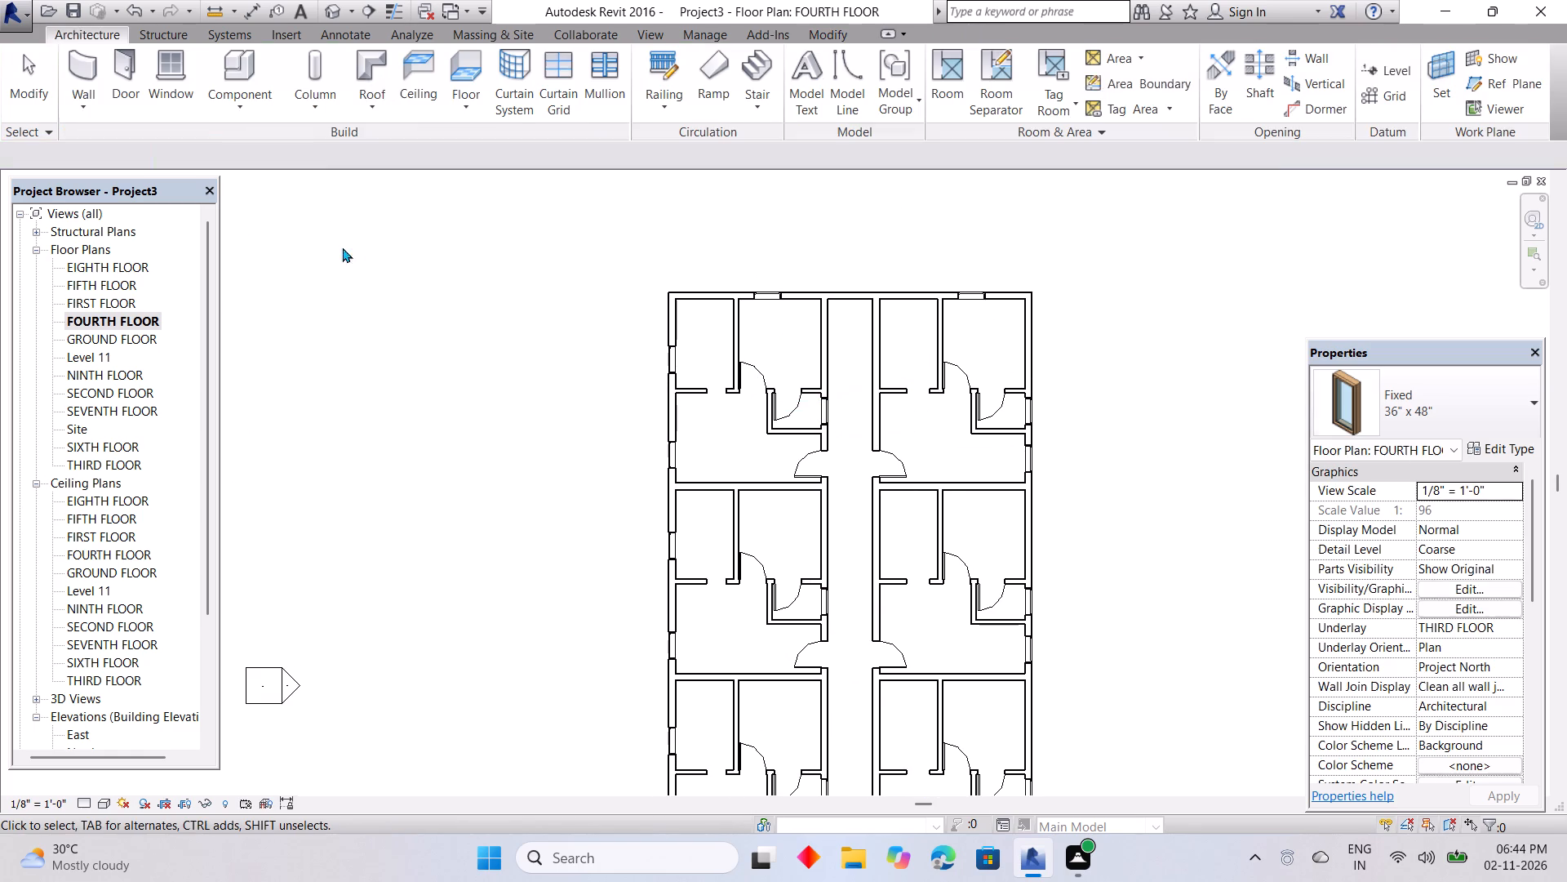
# In the 3D view's left elevation, nudge the second-floor window in the fourth column rightward to align with the windows above it.
pyautogui.click(344, 14)
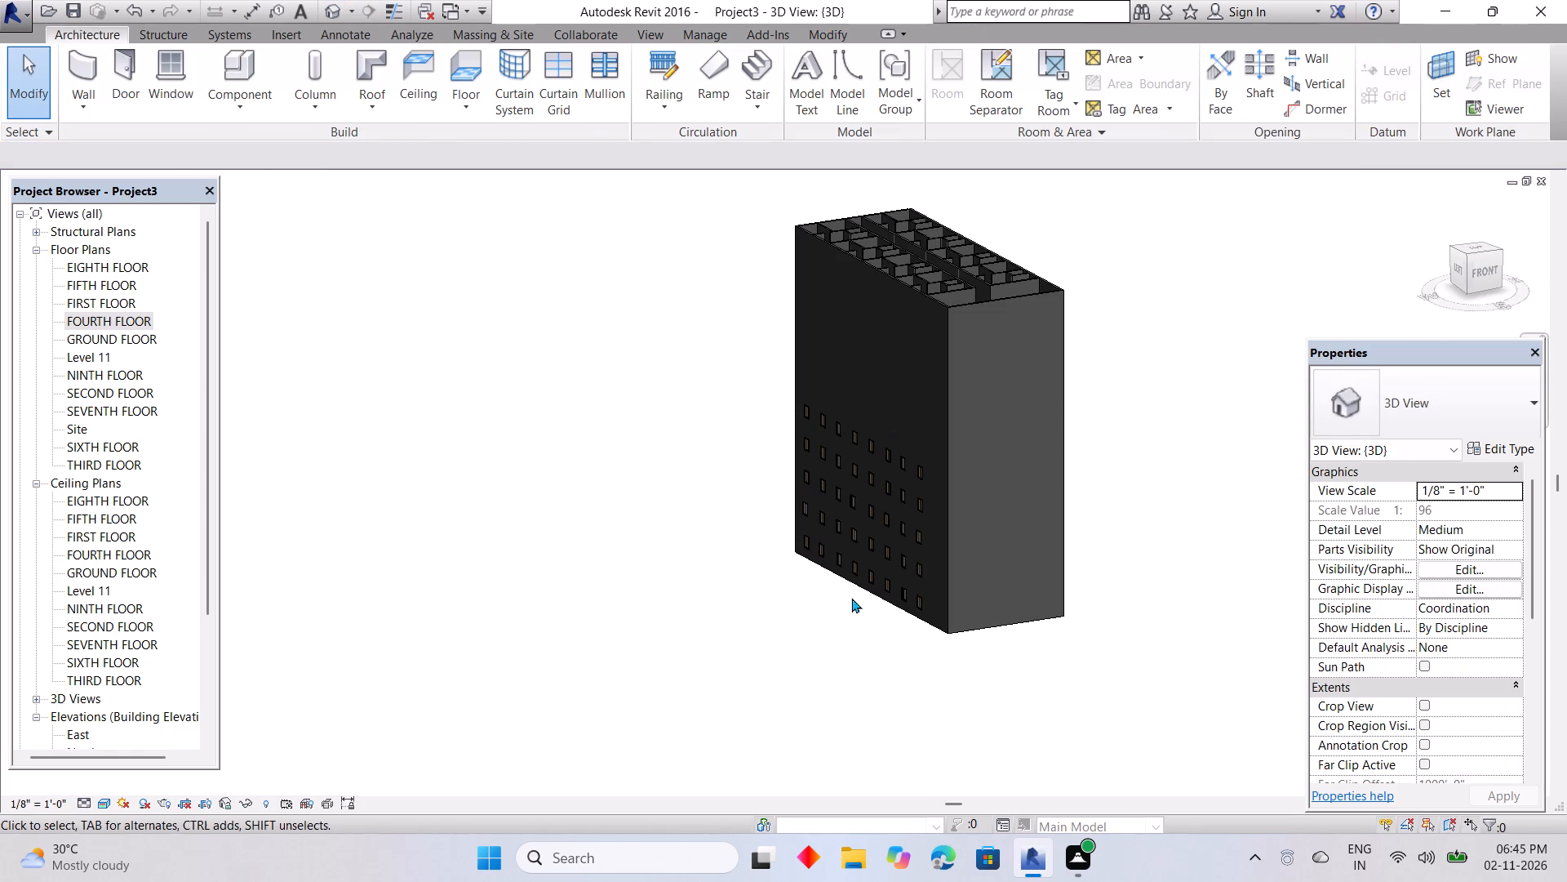
pyautogui.keyDown('shift'); pyautogui.moveTo(769, 626); pyautogui.dragTo(1019, 568, button='middle'); pyautogui.keyUp('shift')
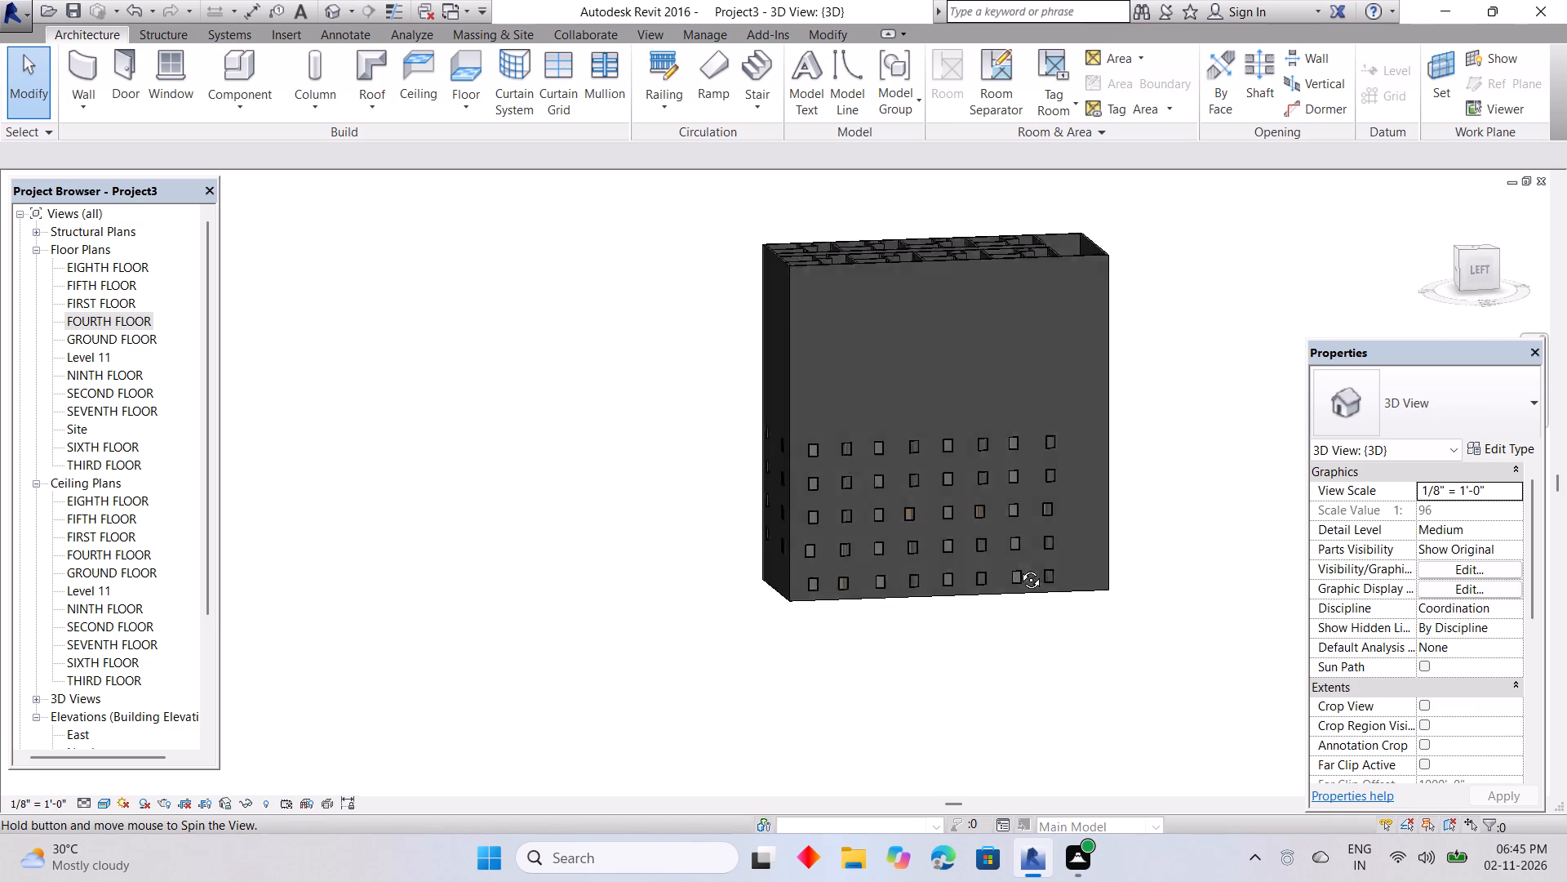
pyautogui.keyDown('shift'); pyautogui.moveTo(1019, 568); pyautogui.dragTo(997, 571, button='middle'); pyautogui.keyUp('shift')
pyautogui.keyDown('shift'); pyautogui.moveTo(988, 583); pyautogui.dragTo(978, 517, button='middle'); pyautogui.keyUp('shift')
pyautogui.scroll(4, 912, 552)
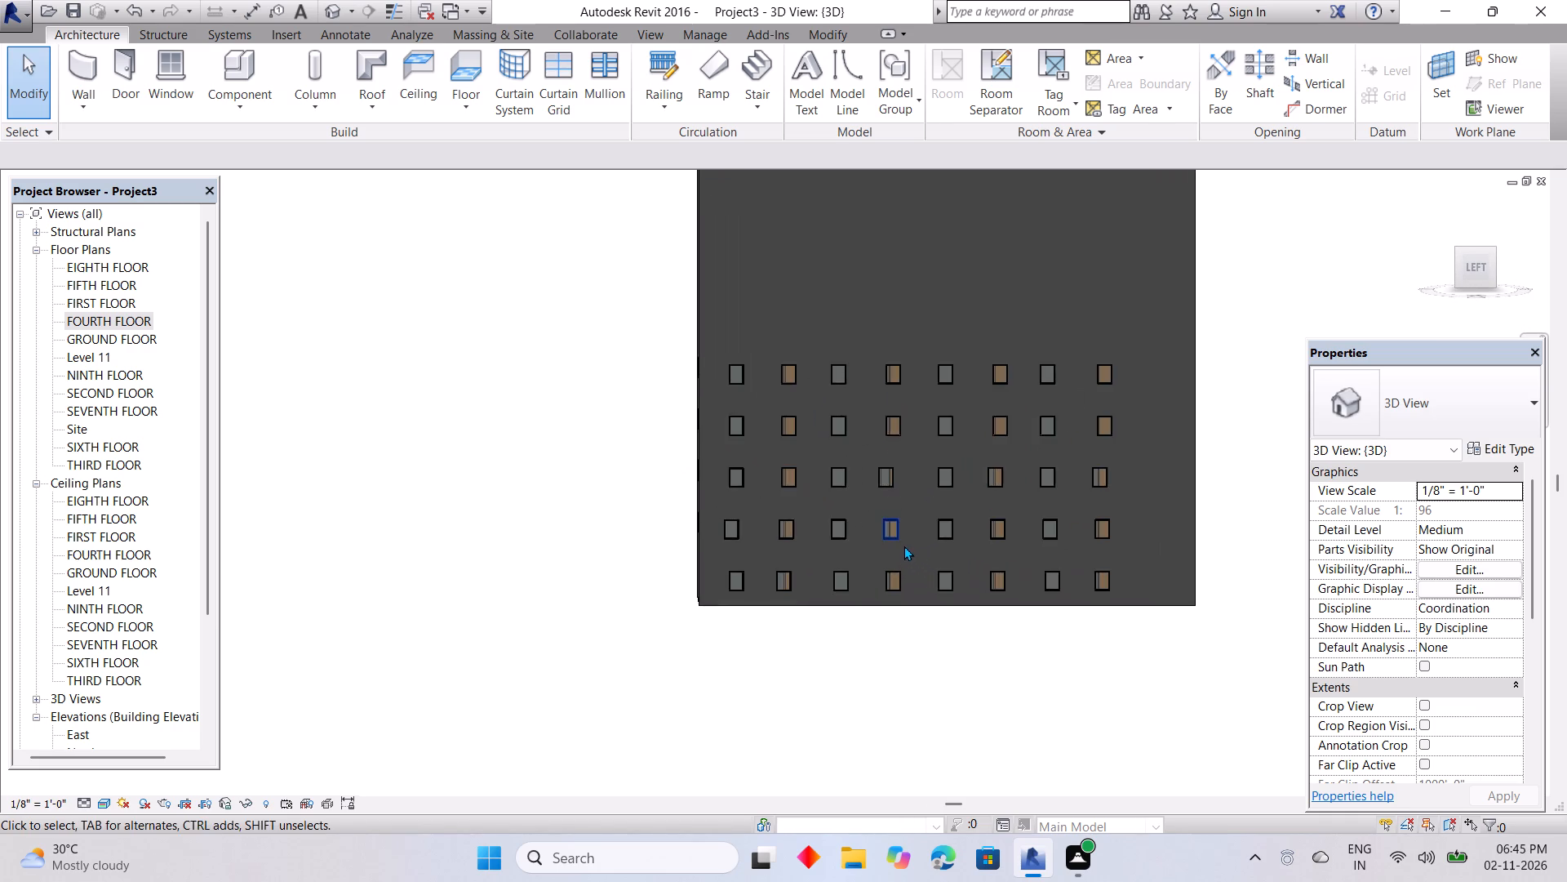
pyautogui.scroll(3, 903, 546)
pyautogui.scroll(-1, 908, 430)
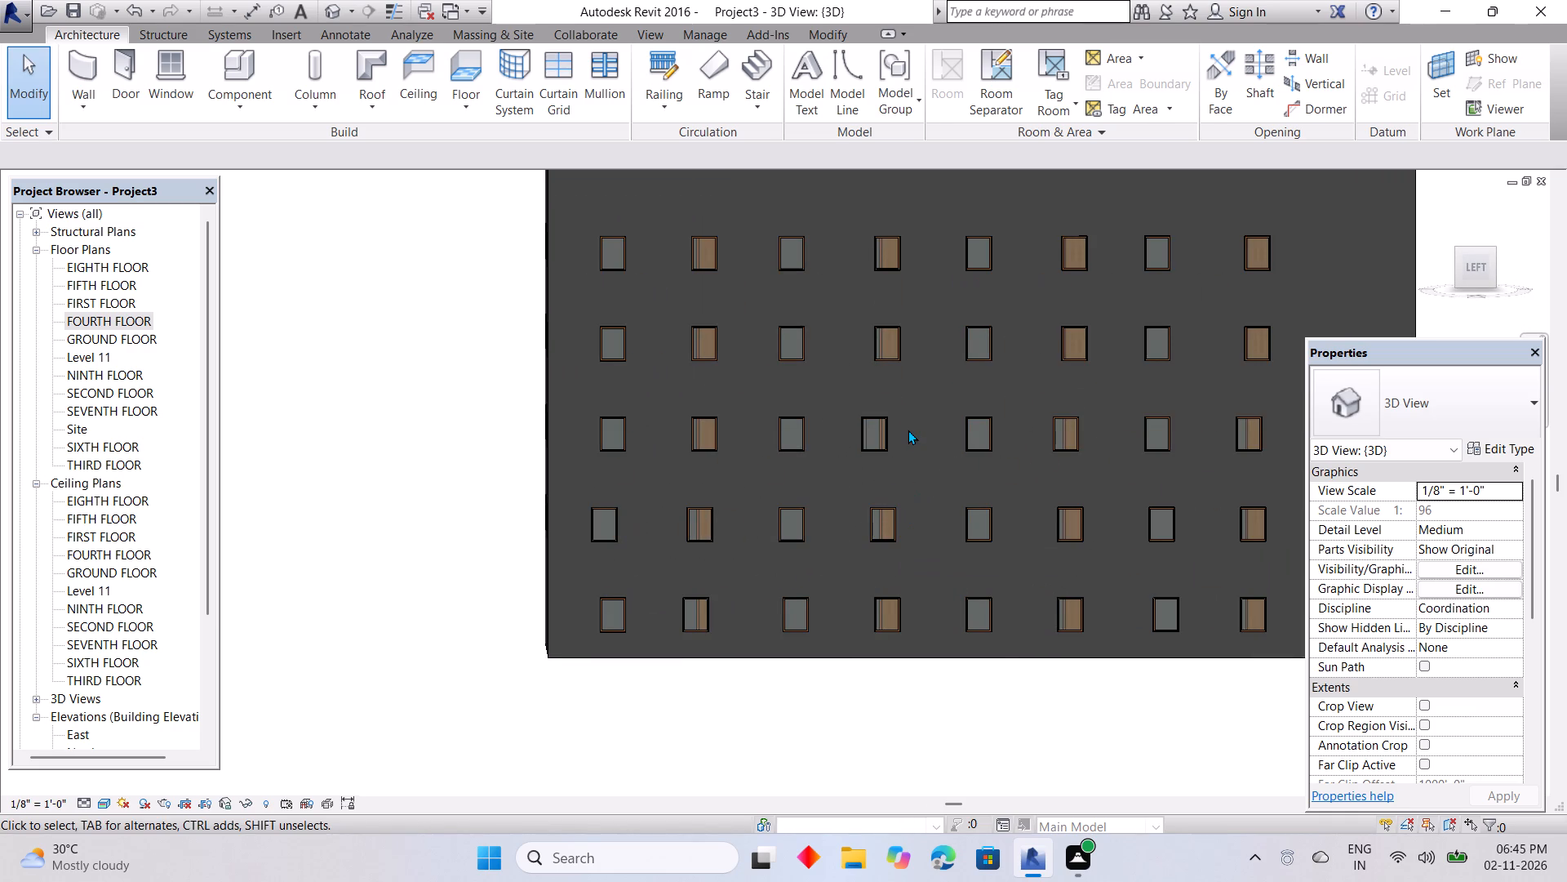
pyautogui.click(877, 437)
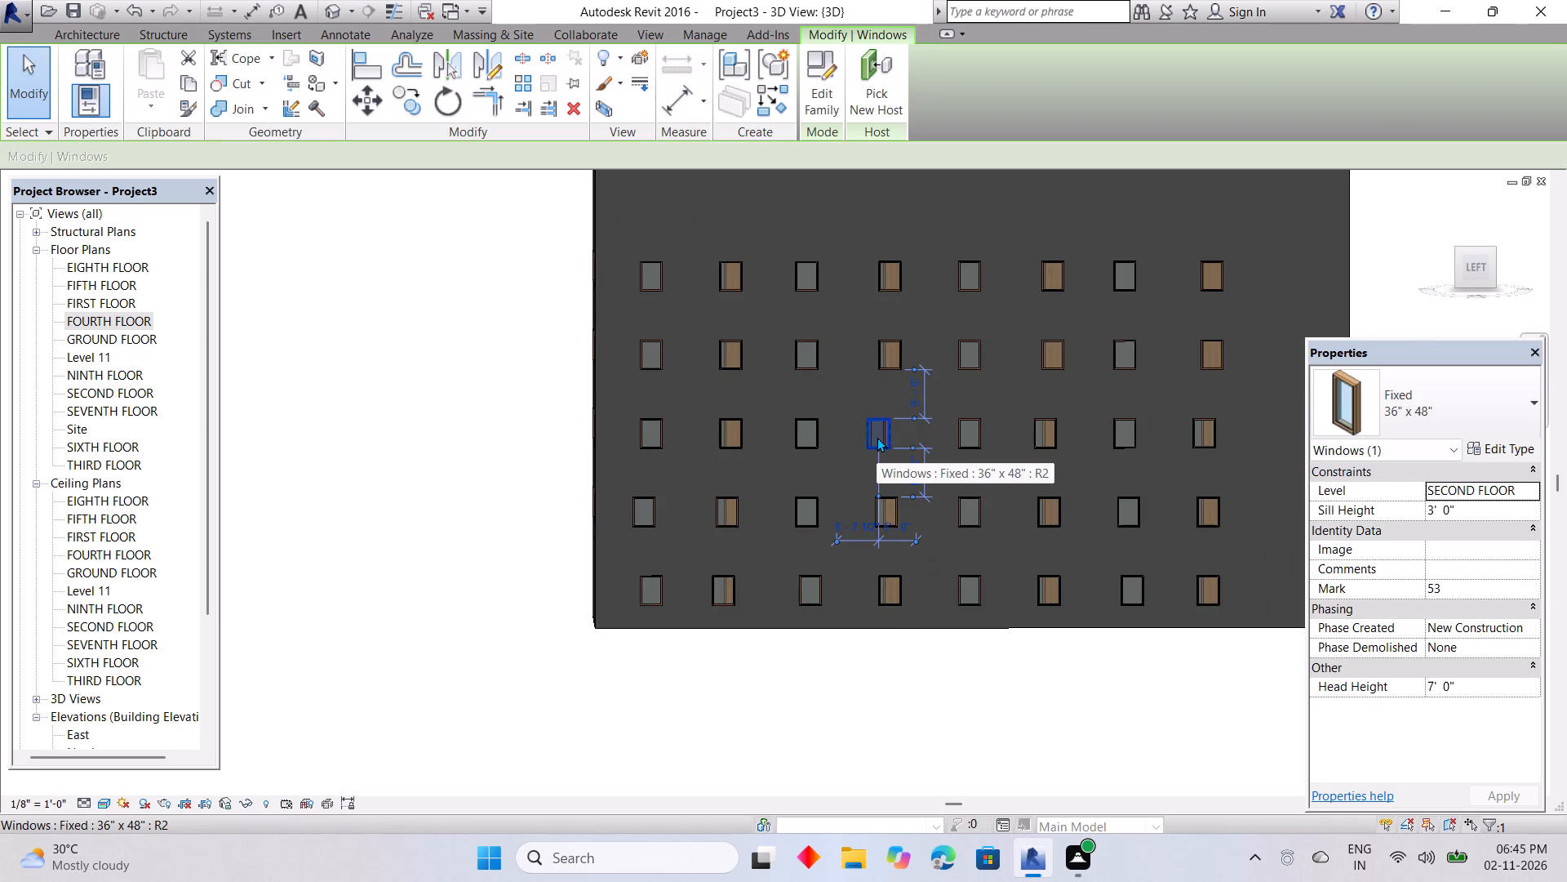
pyautogui.write('0000')
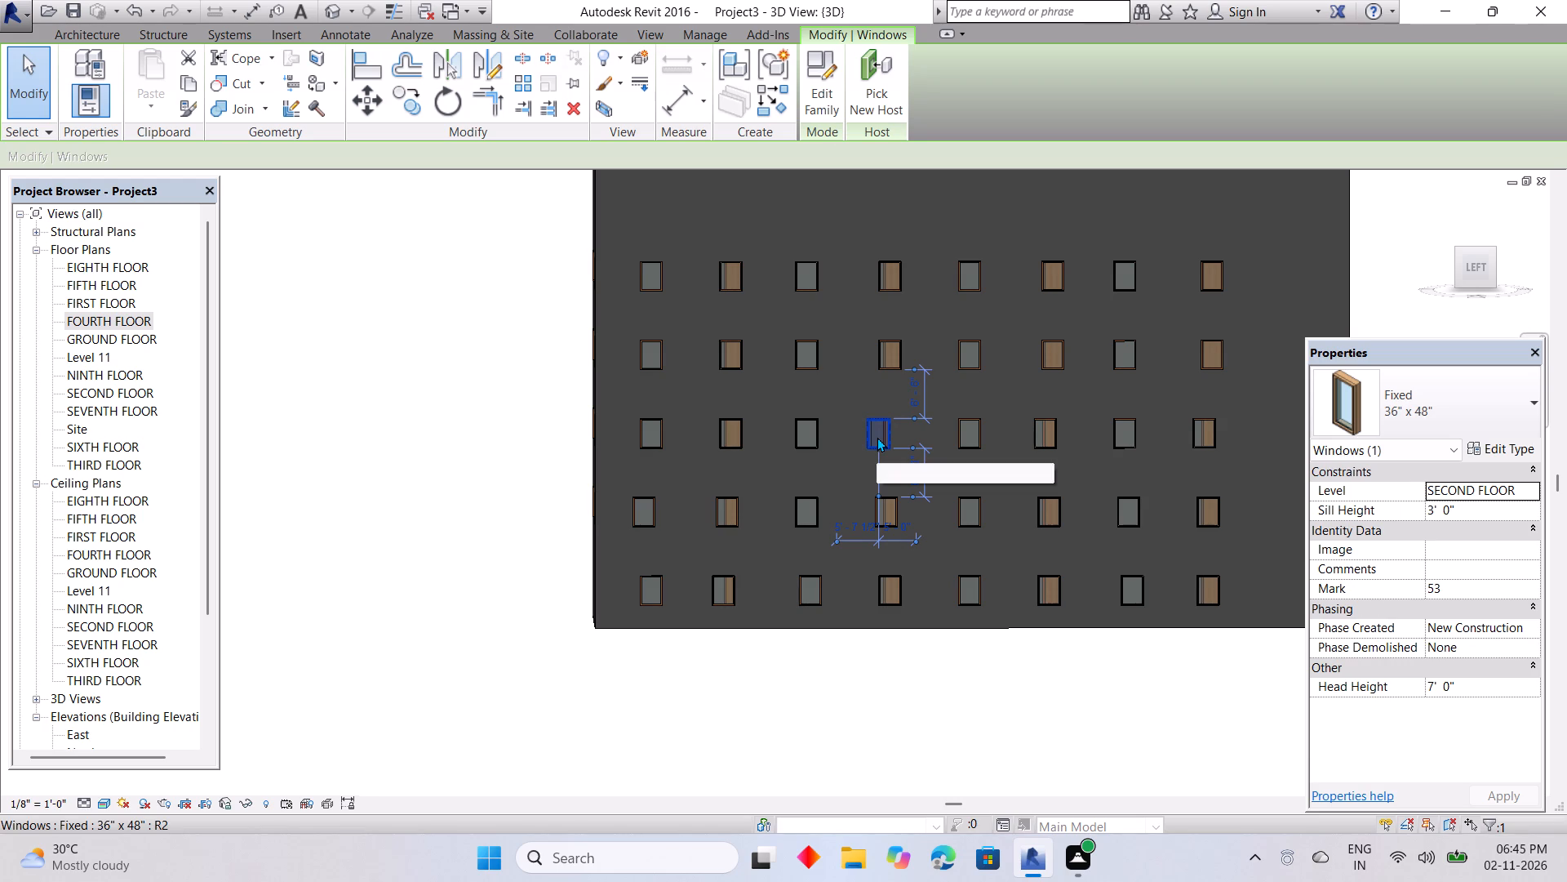
pyautogui.press('Right')
pyautogui.press('Right')
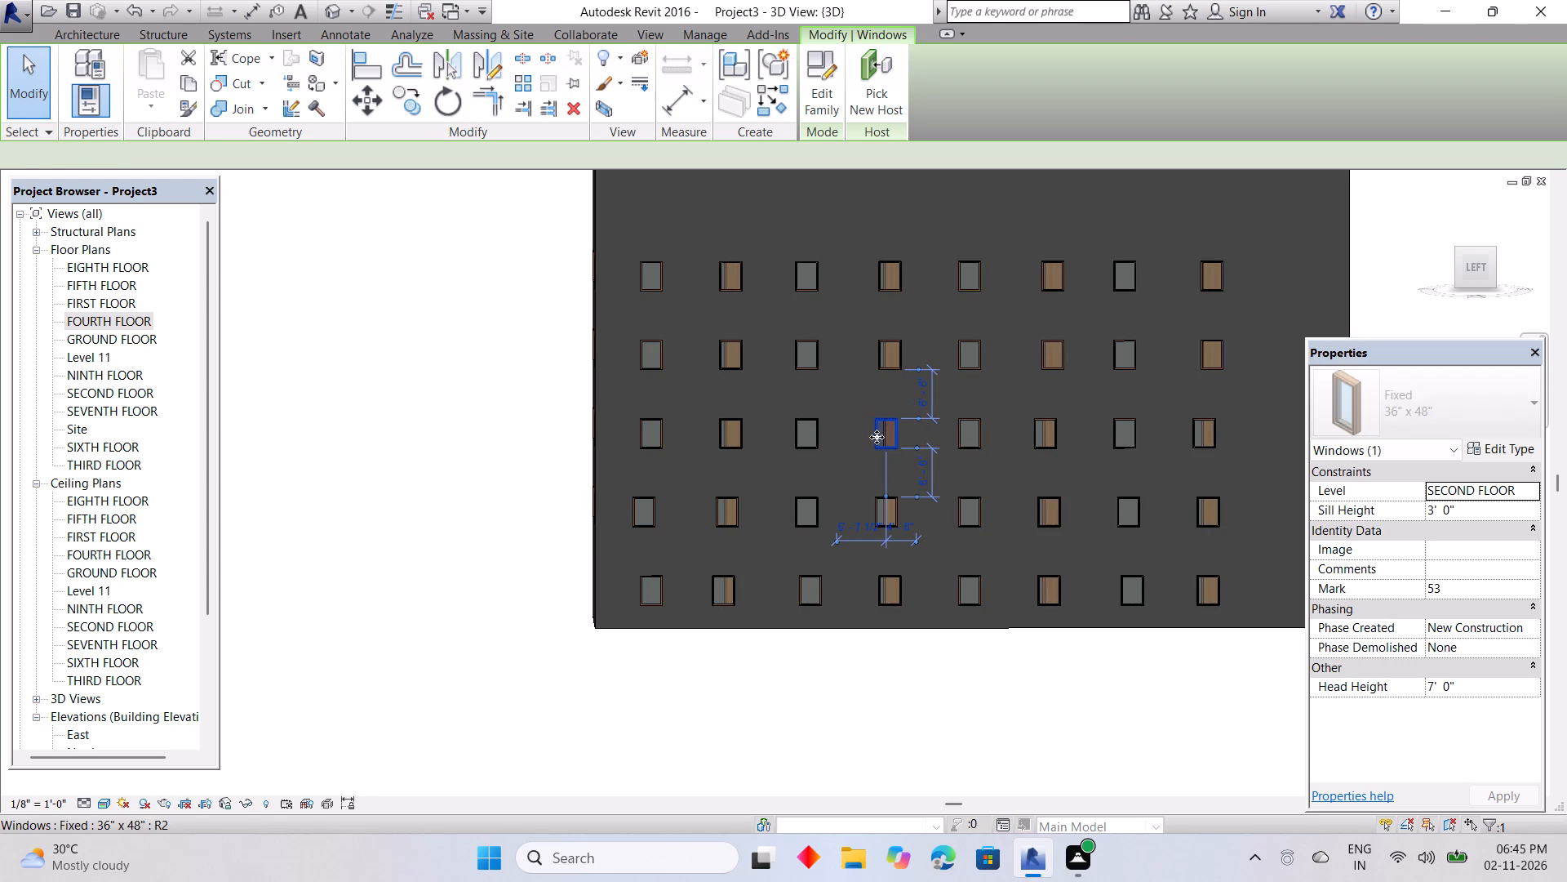
pyautogui.press('Right')
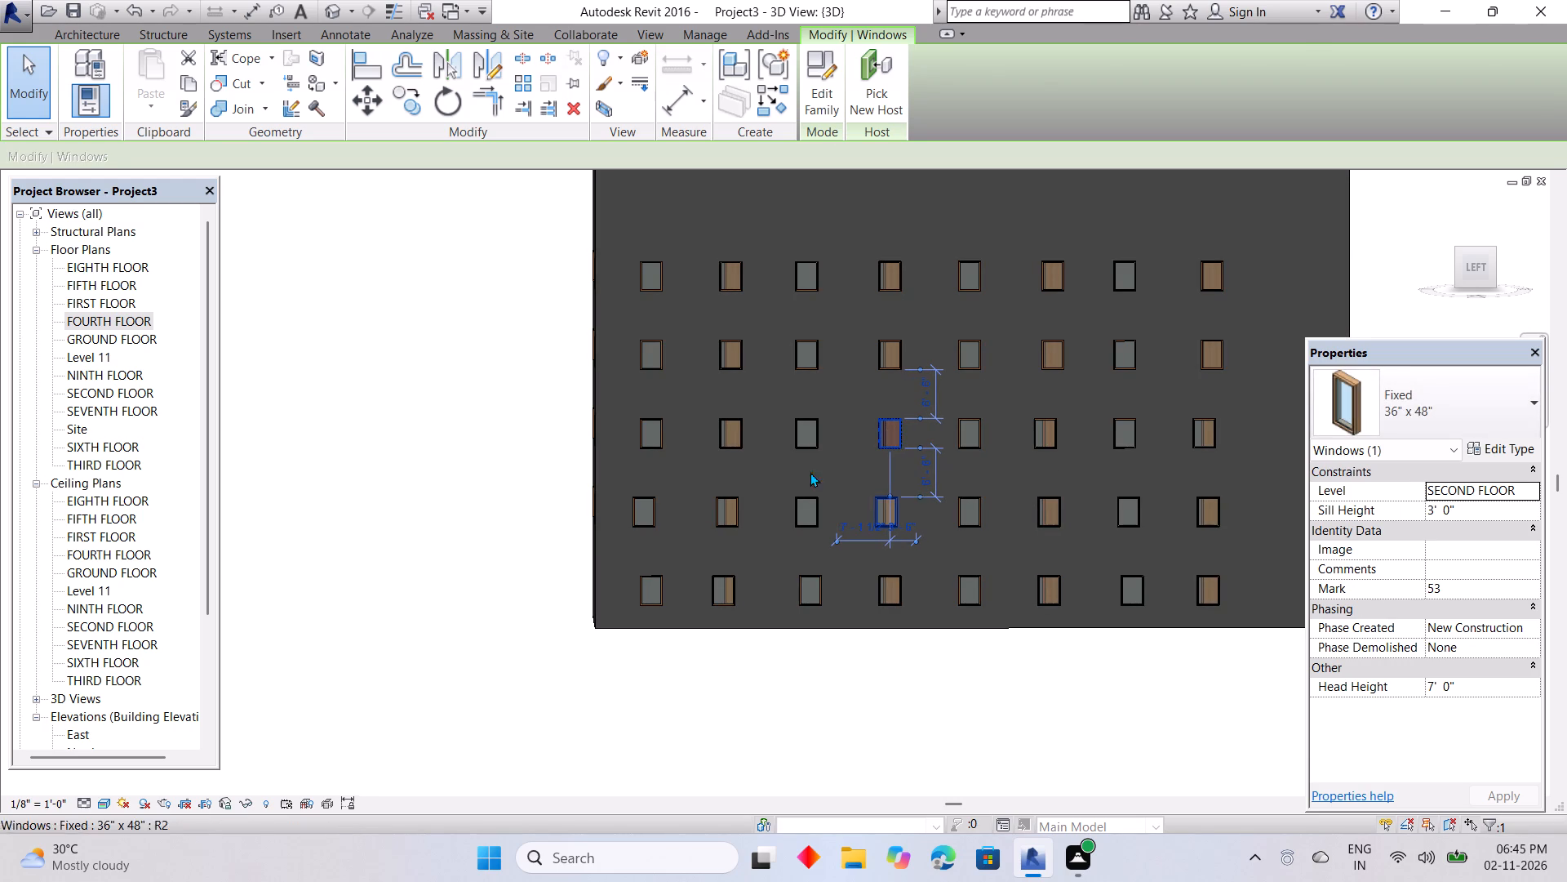
pyautogui.press('Escape')
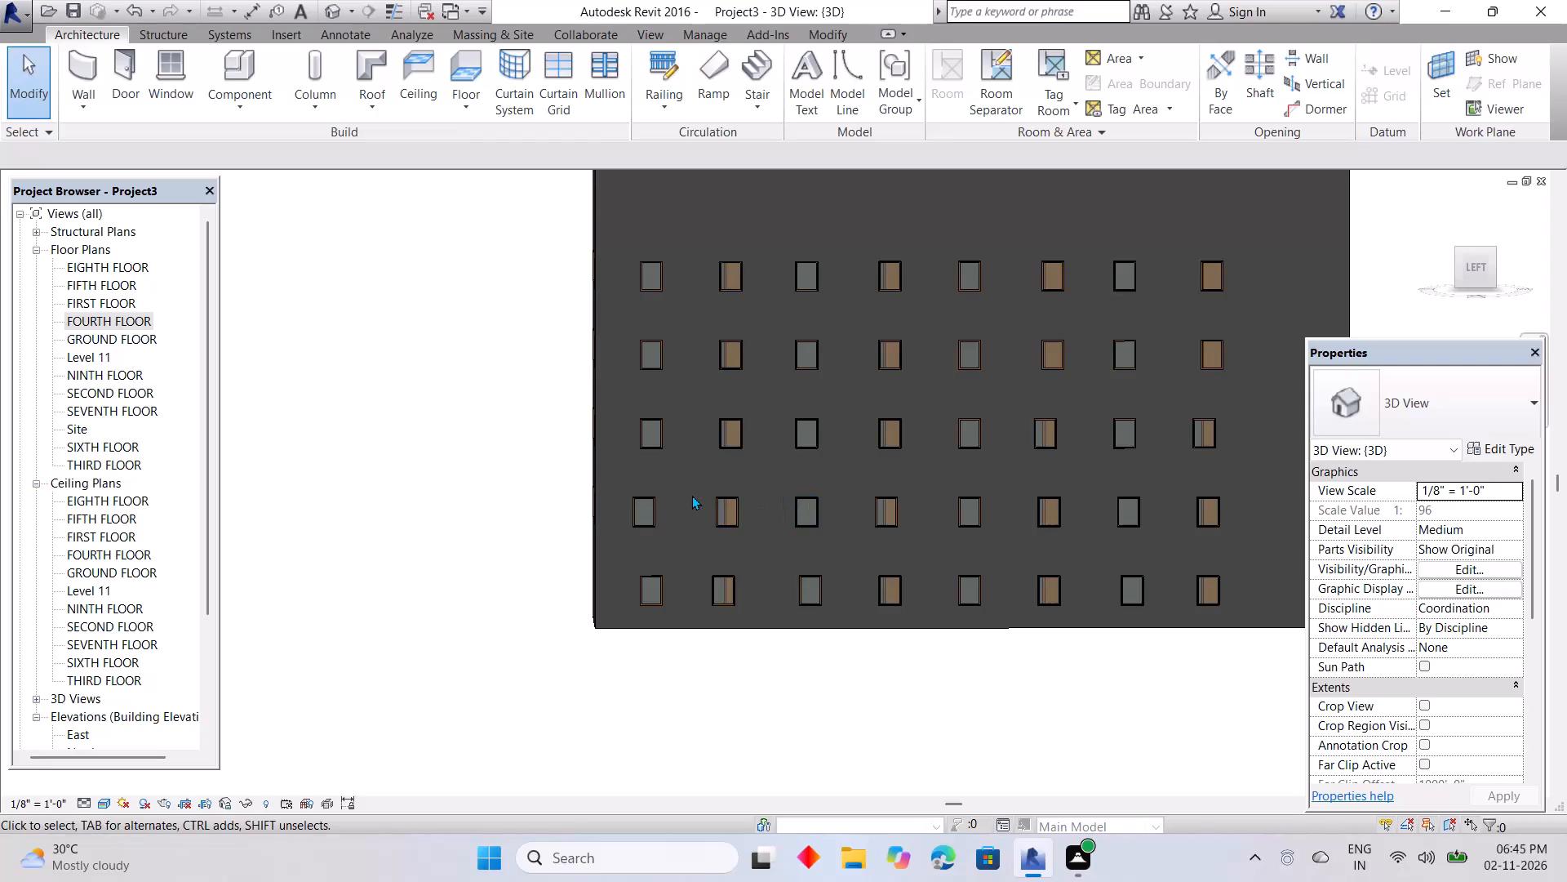
# Nudge the first-floor window in the first column rightward until it lines up with the other windows in that column.
pyautogui.click(644, 510)
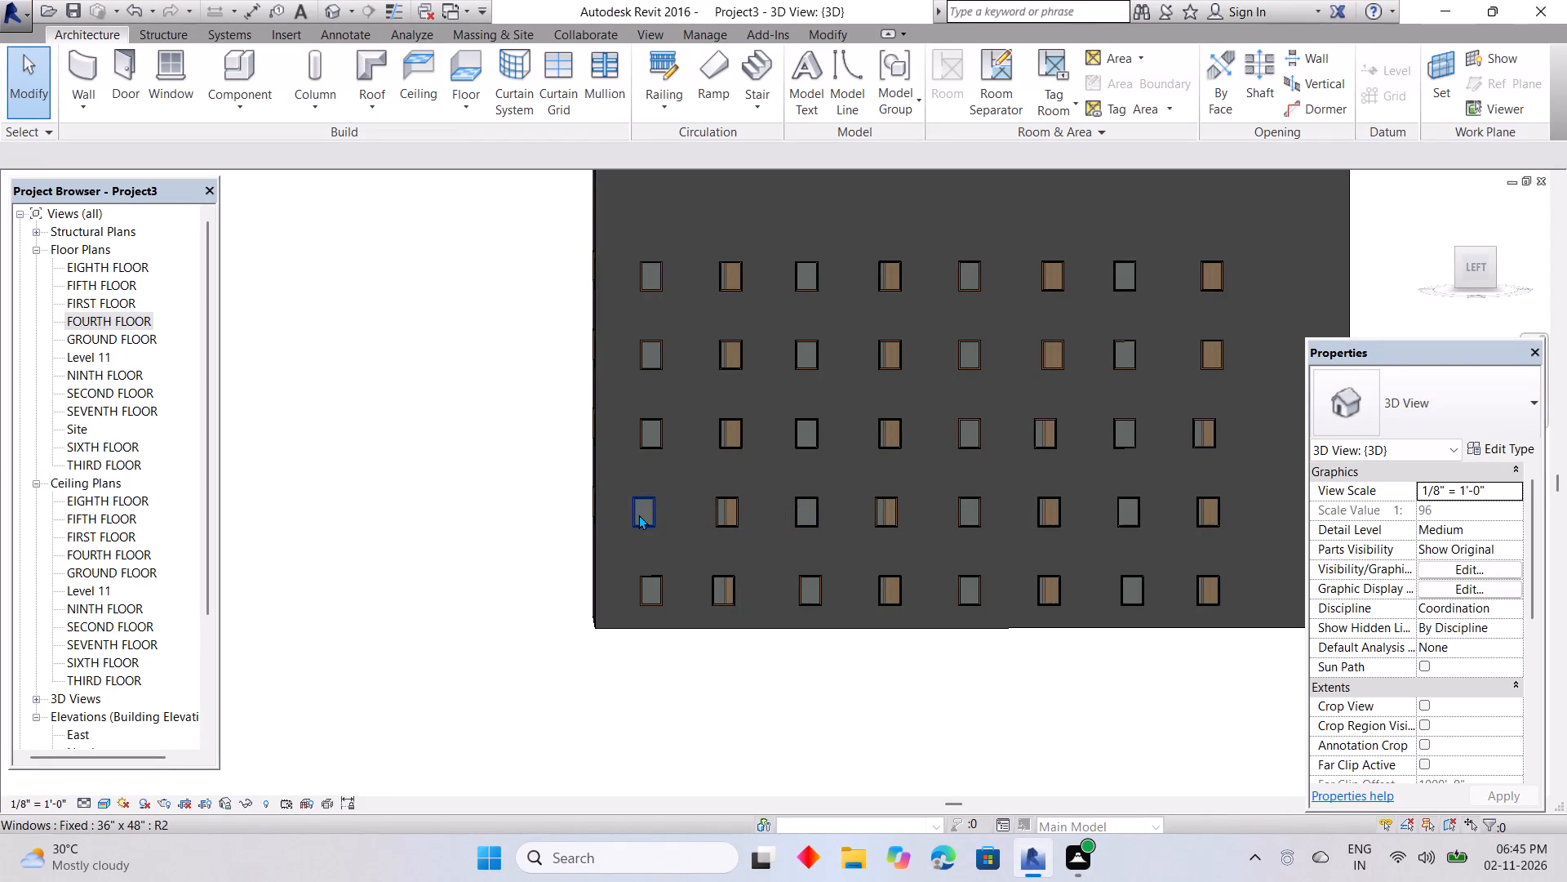
pyautogui.press('Right')
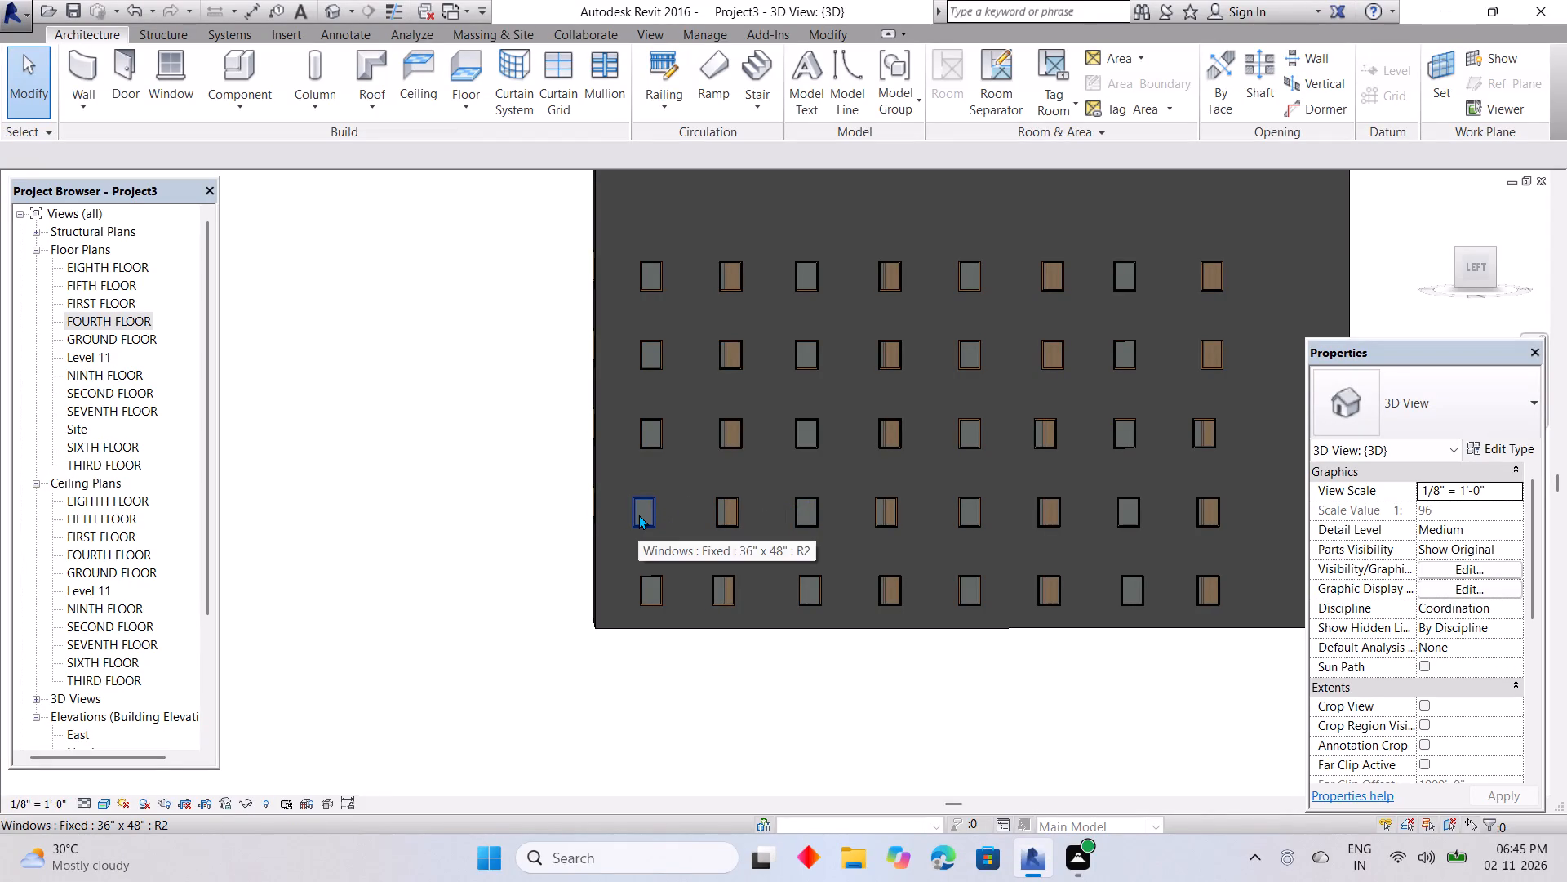
pyautogui.click(643, 523)
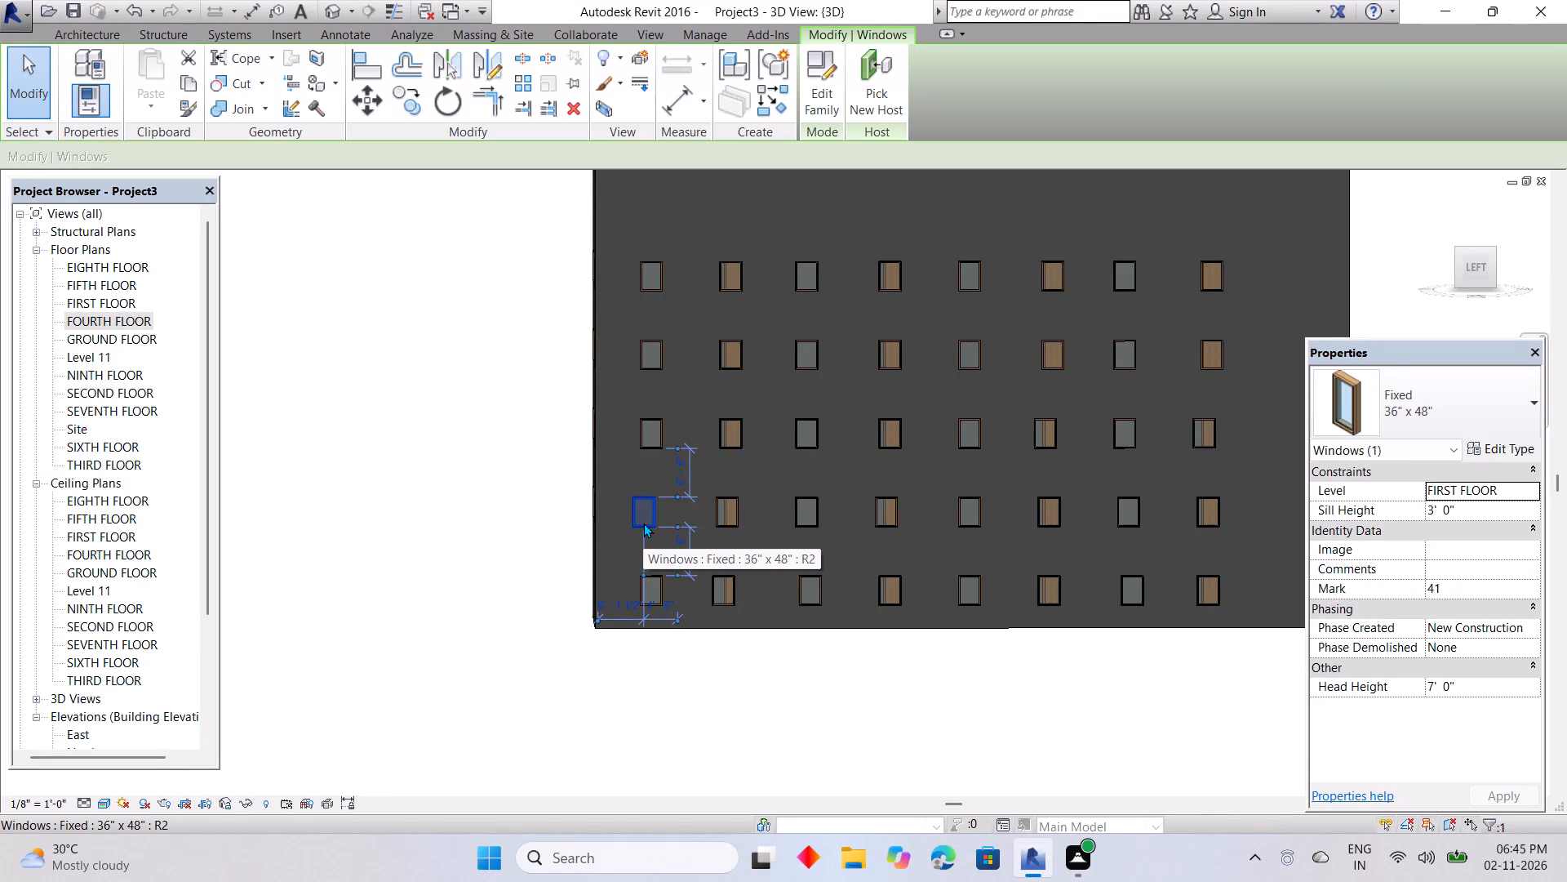
pyautogui.press('Right')
pyautogui.press('Escape')
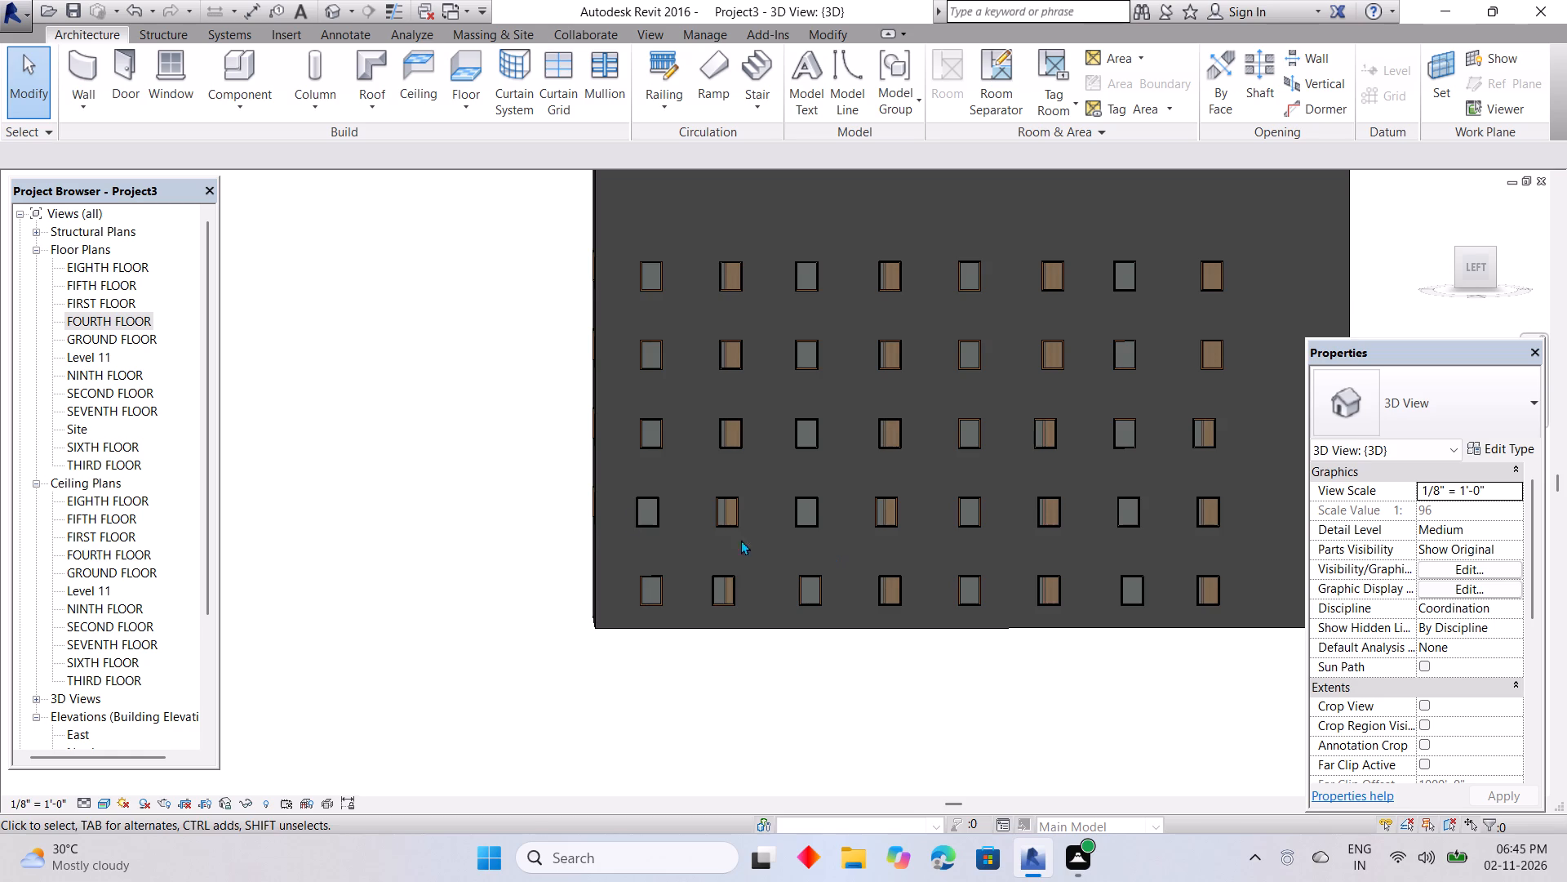
pyautogui.click(650, 521)
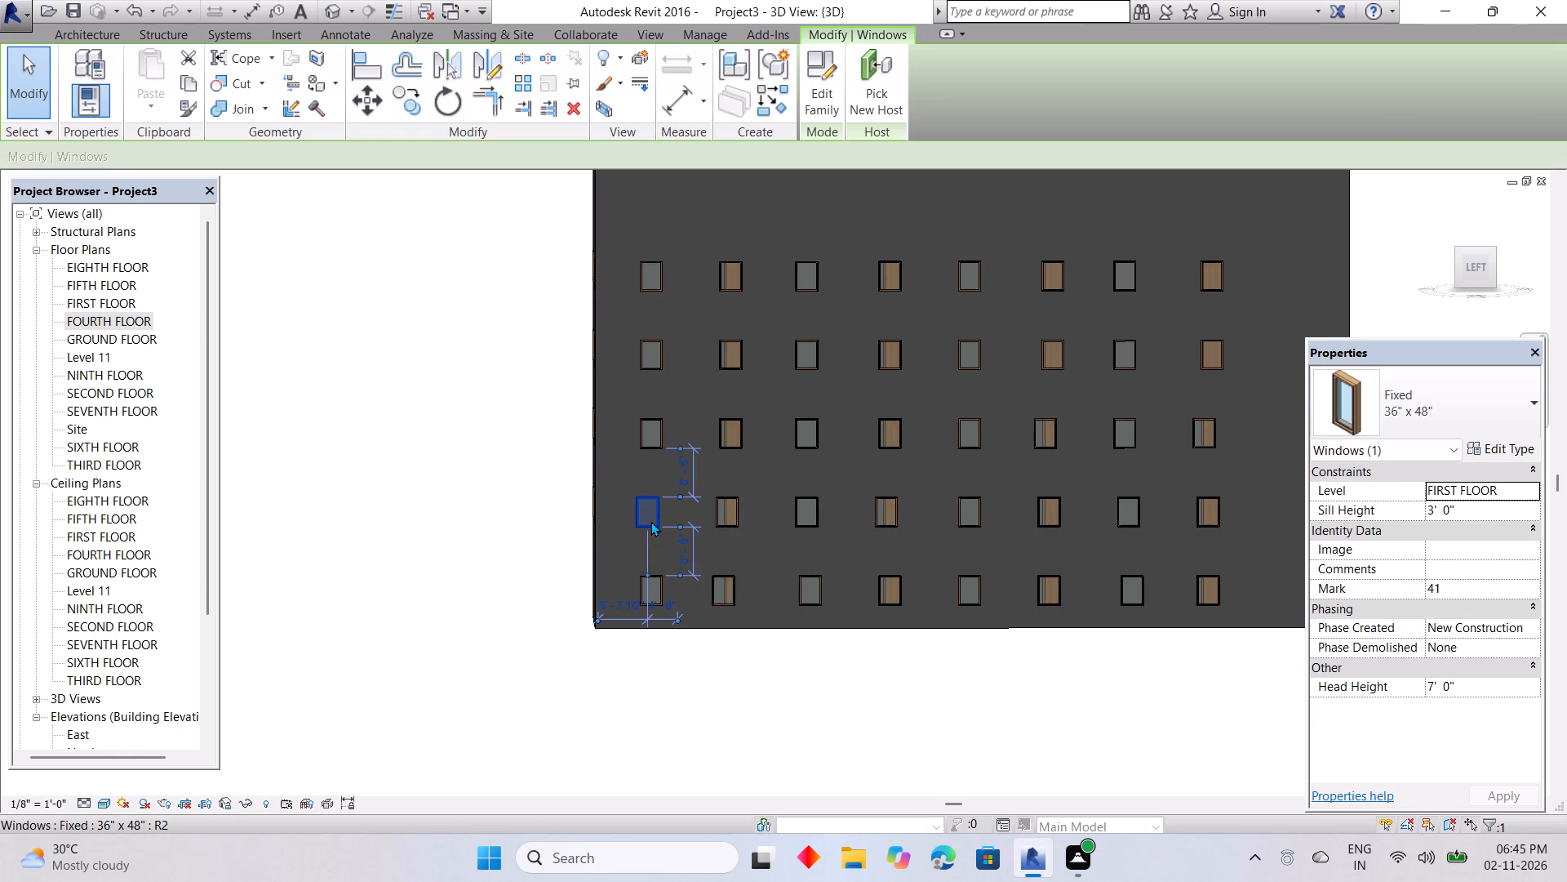
pyautogui.press('Right')
pyautogui.press('Escape')
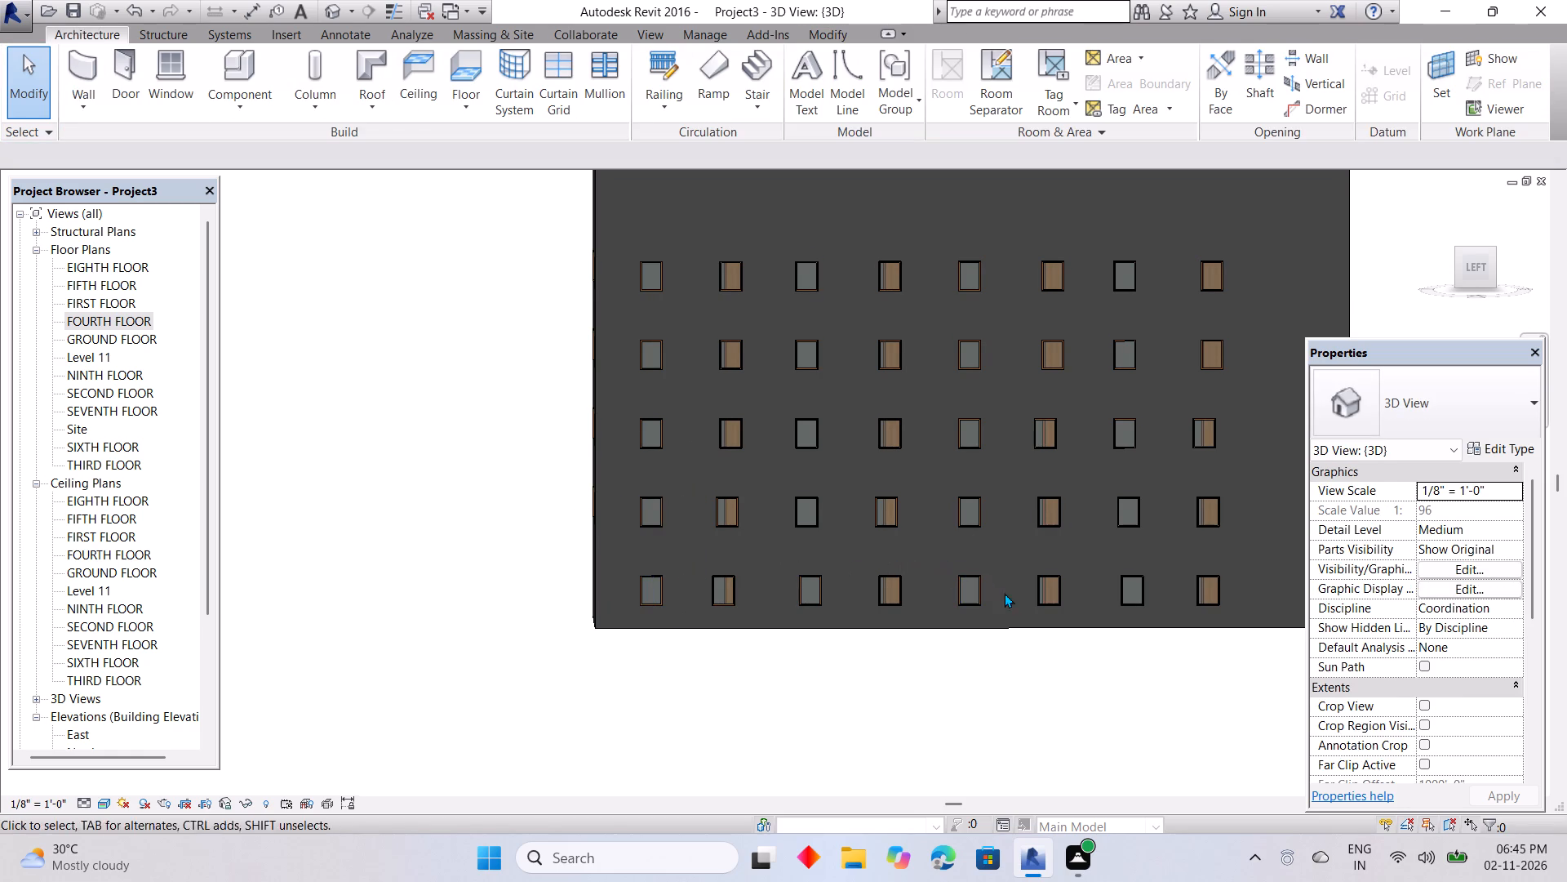
# Nudge the second-, third- and fourth-floor windows in the seventh column rightward to line up with the first-floor window below.
pyautogui.click(1126, 445)
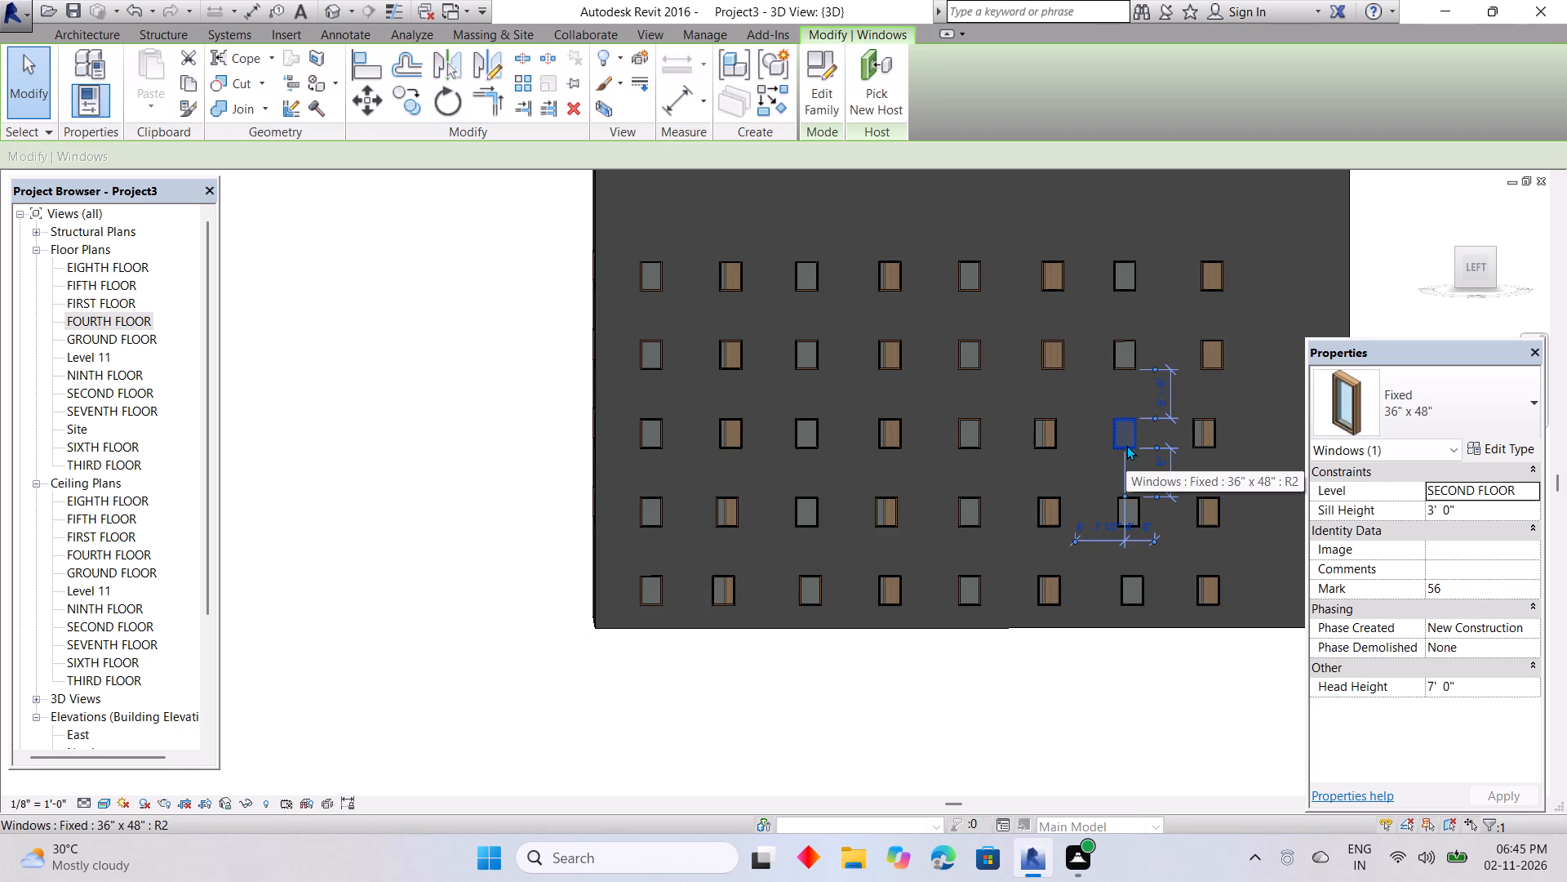
pyautogui.press('Right')
pyautogui.press('Escape')
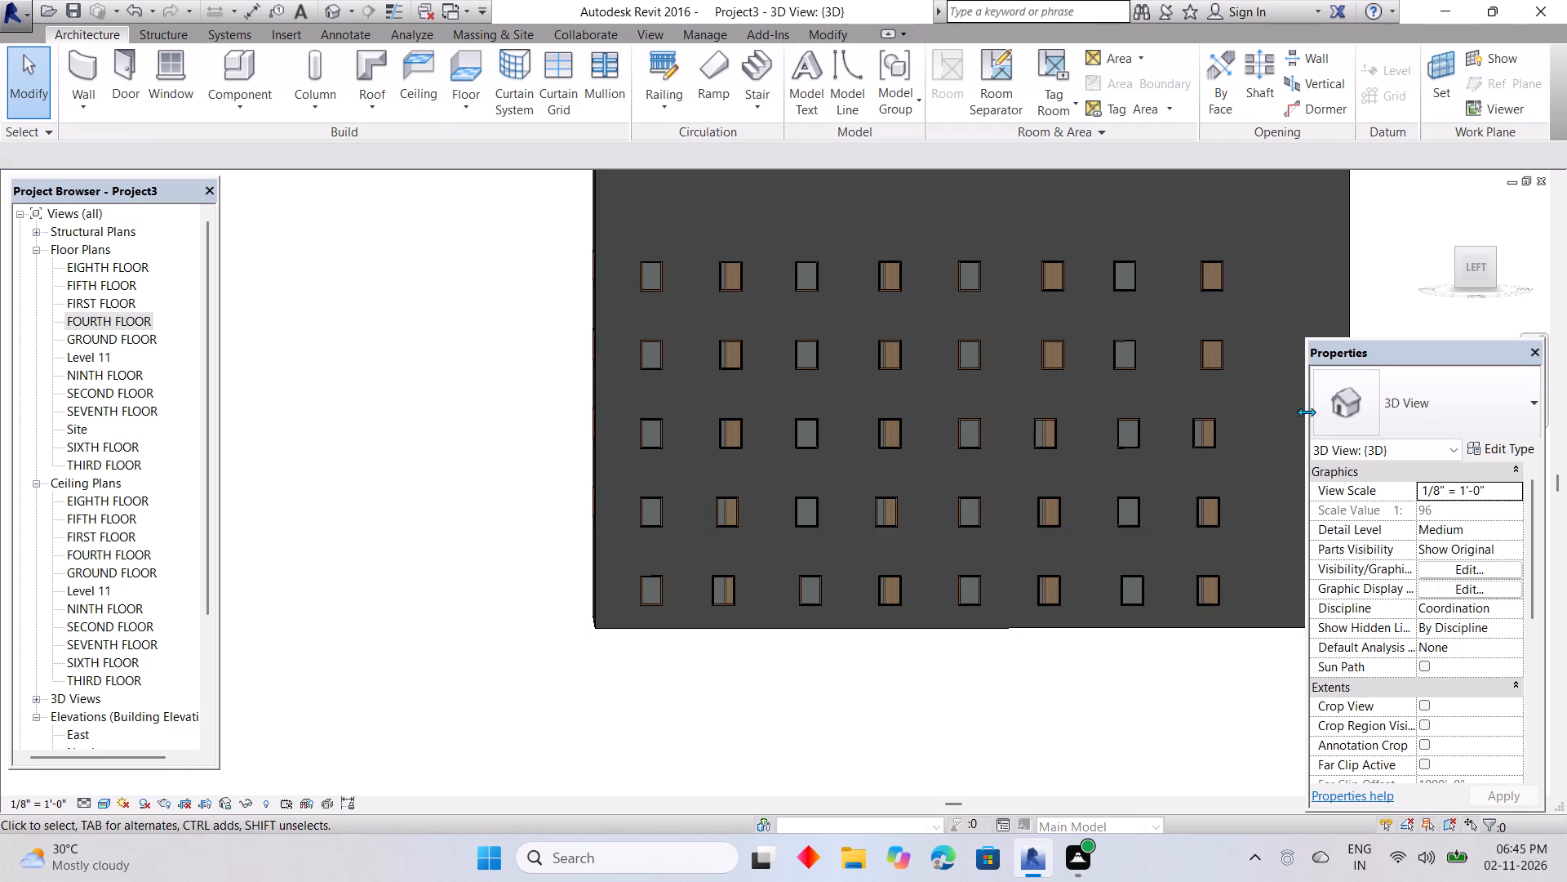
pyautogui.click(1130, 369)
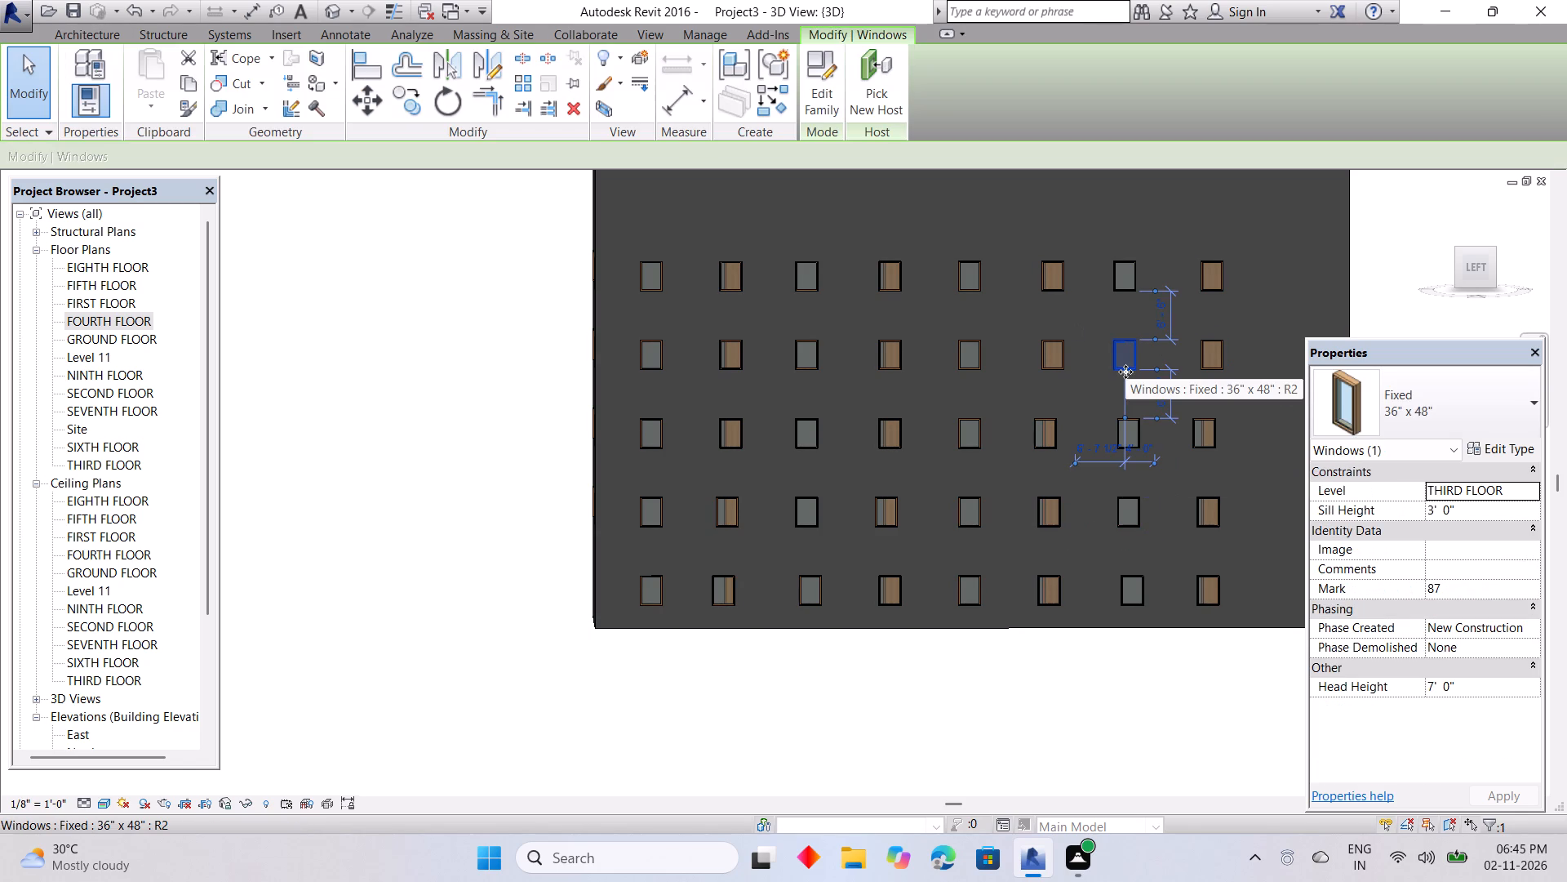
pyautogui.press('Right')
pyautogui.press('Escape')
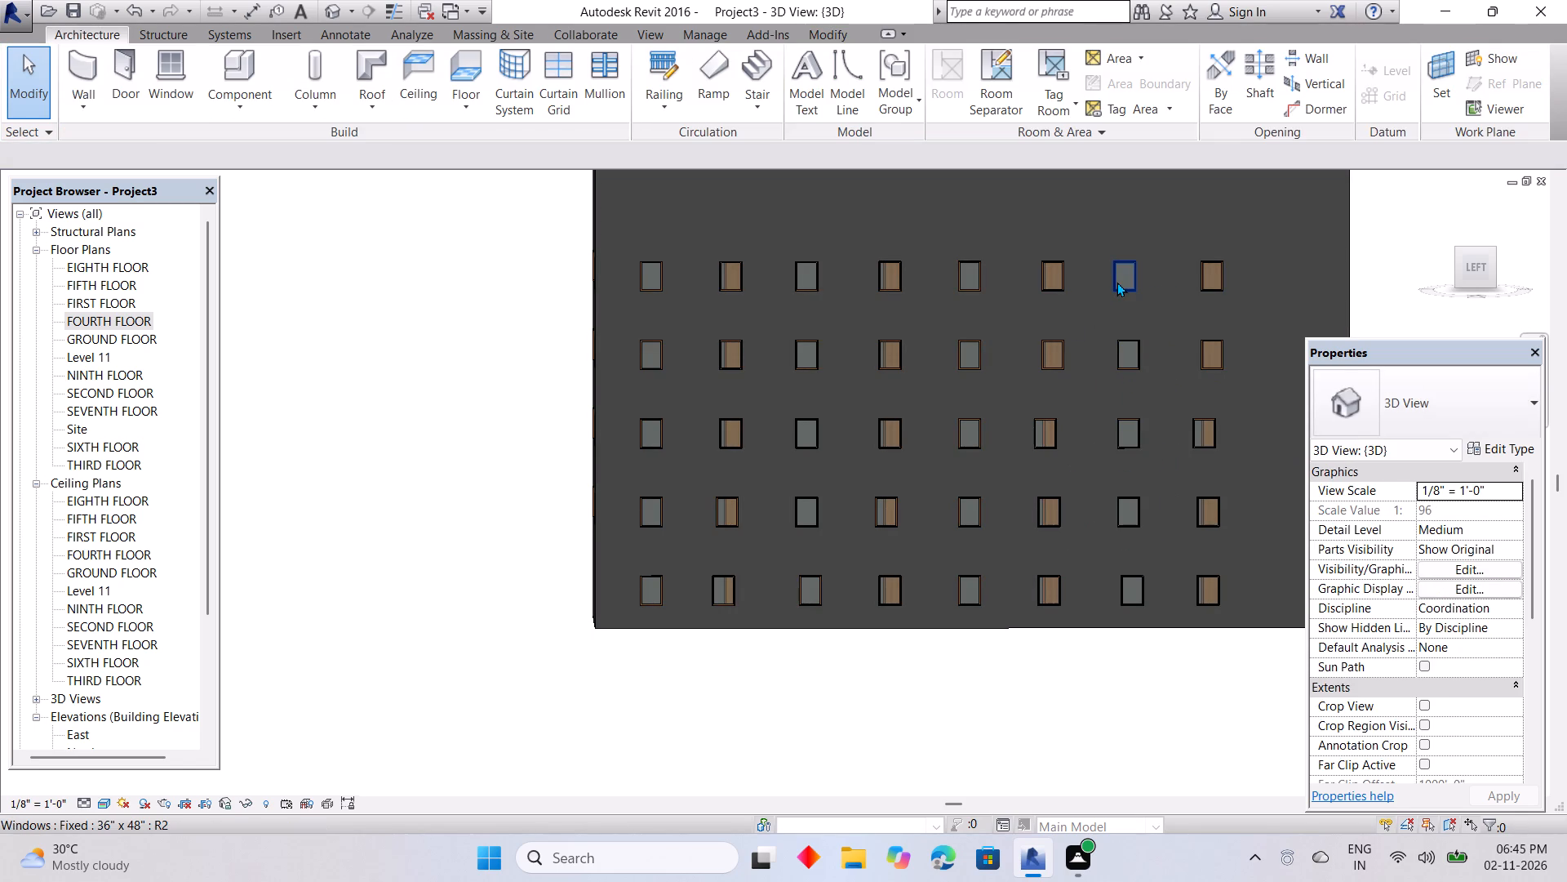
pyautogui.click(1116, 282)
pyautogui.press('Right')
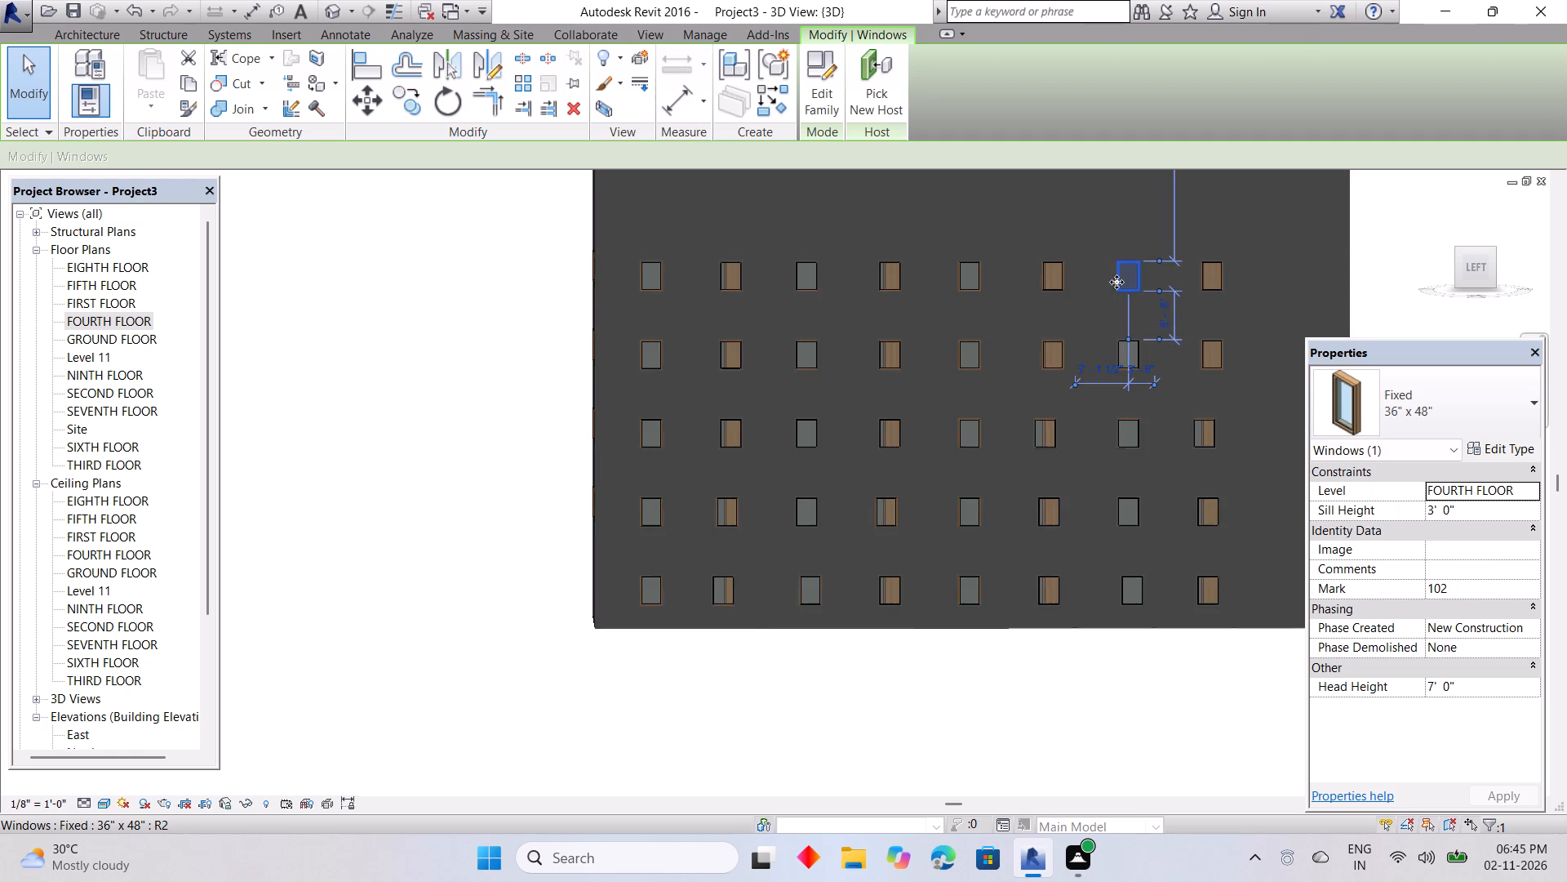
pyautogui.press('Escape')
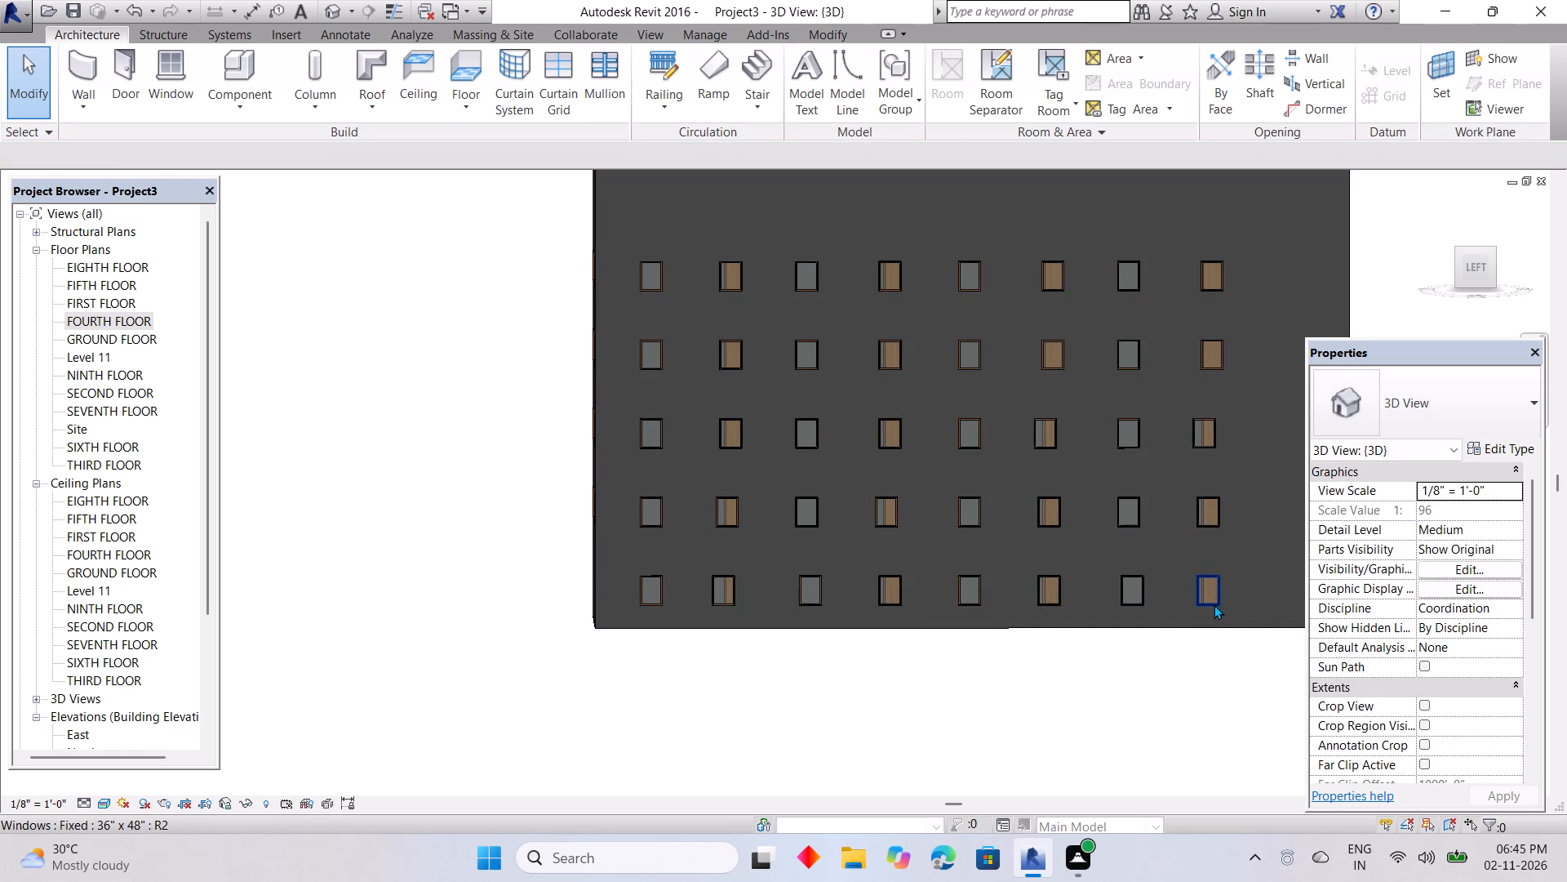
# Nudge the first-, ground- and second-floor windows in the eighth column rightward to line up with the third- and fourth-floor windows.
pyautogui.click(1218, 521)
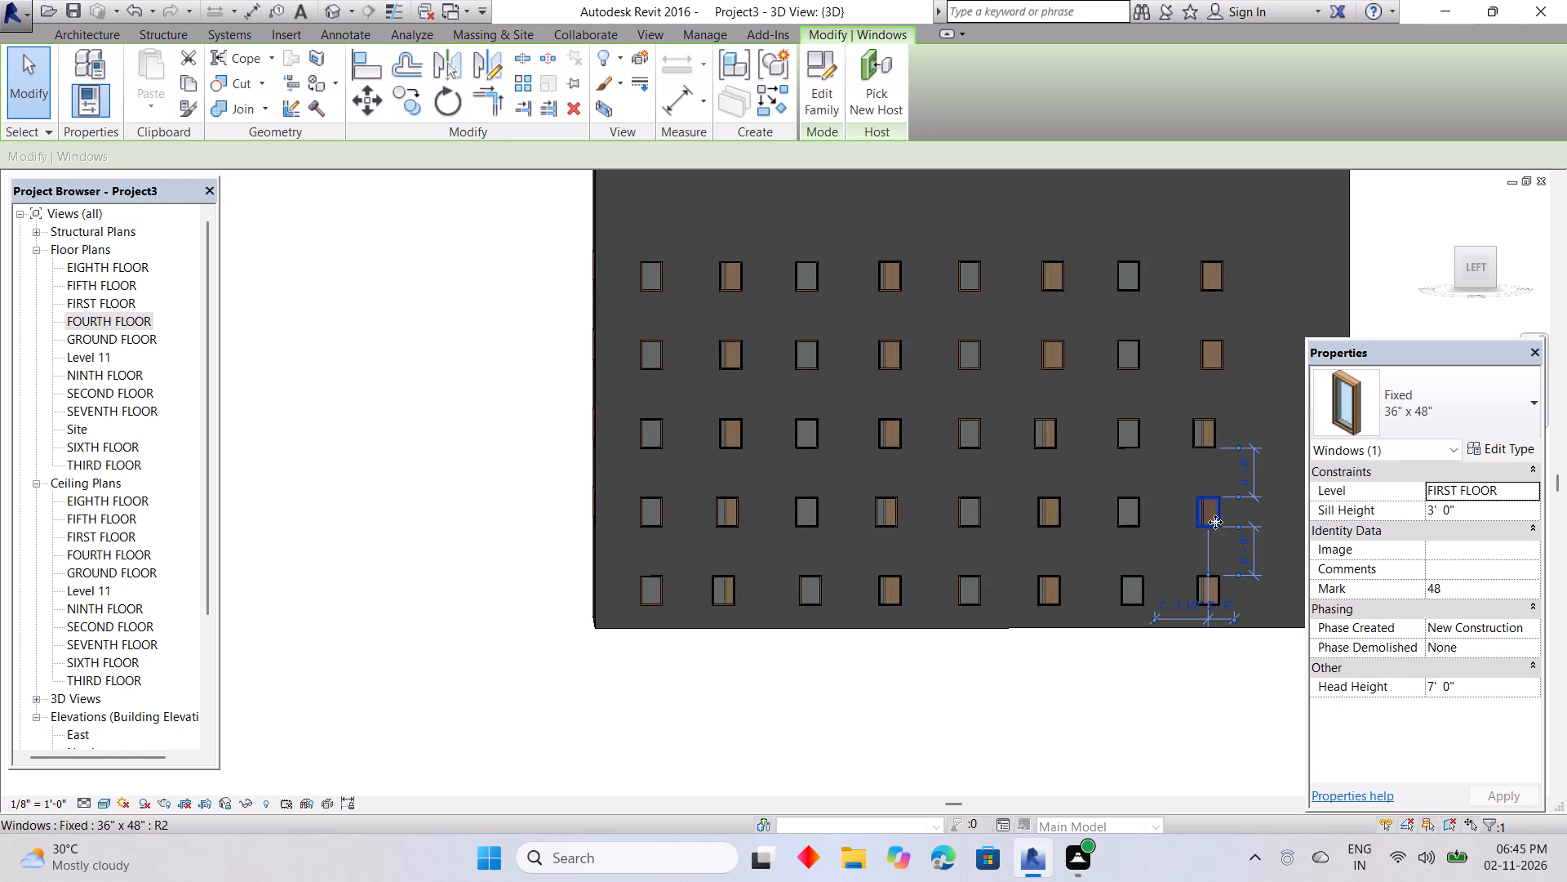
pyautogui.press('Right')
pyautogui.press('Escape')
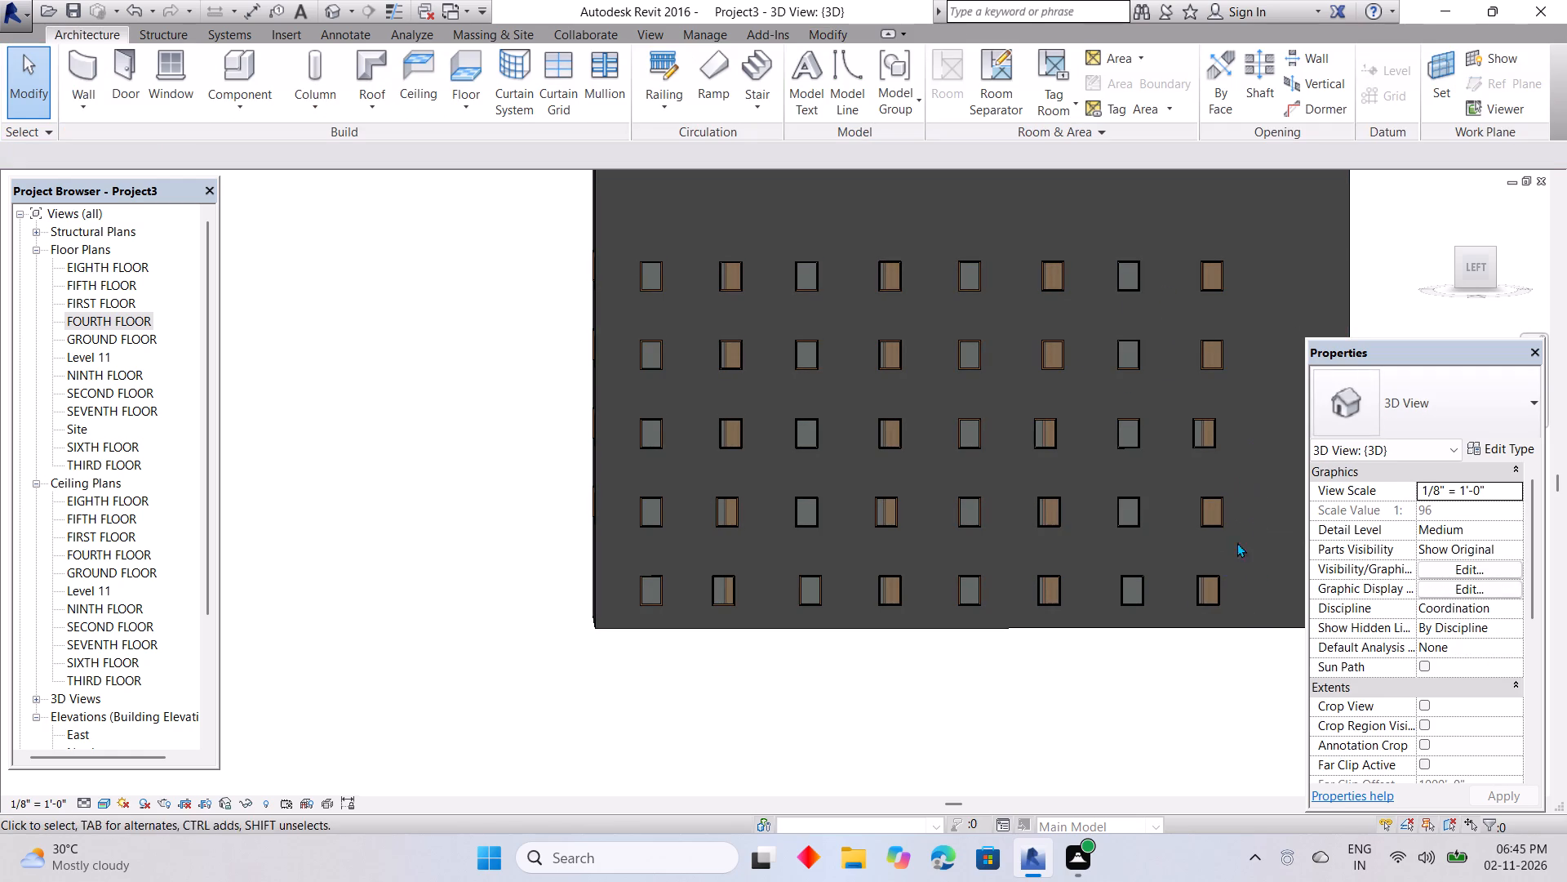
pyautogui.click(1201, 606)
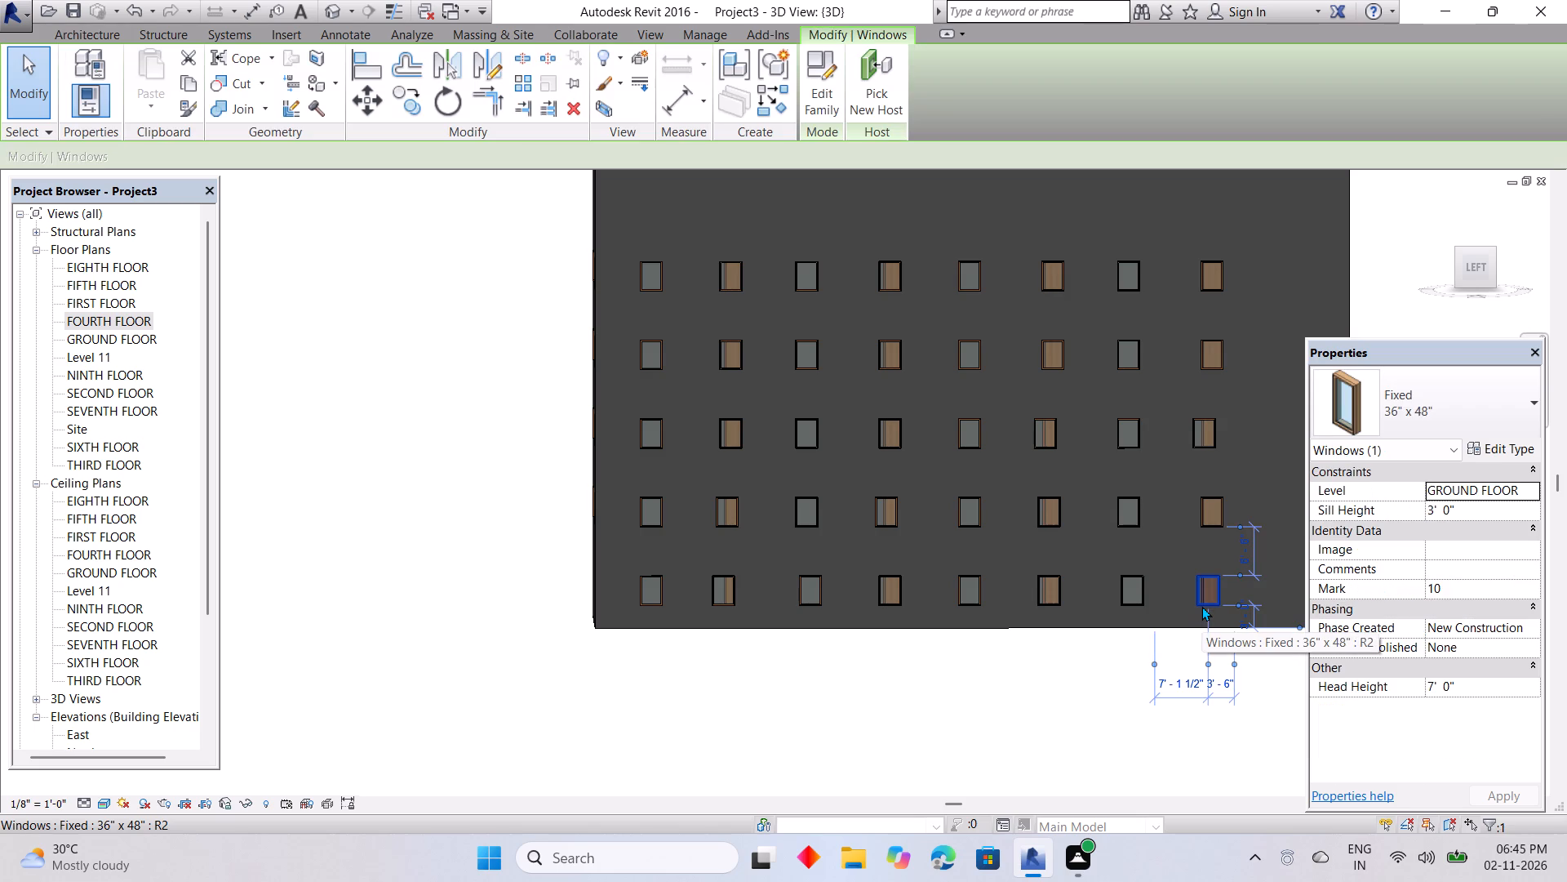
pyautogui.press('Right')
pyautogui.press('Escape')
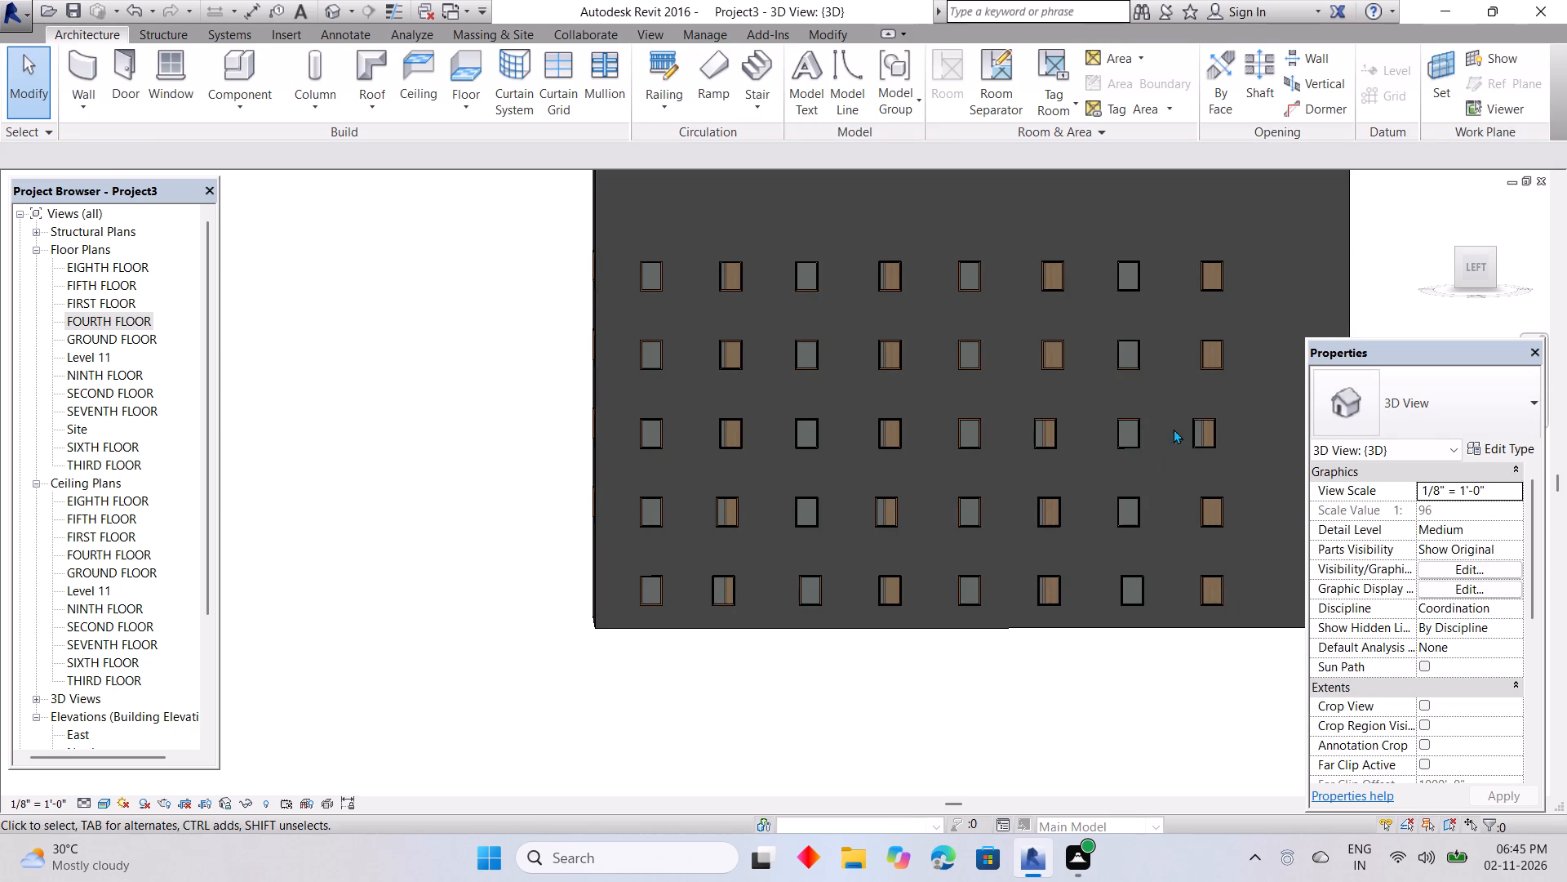
pyautogui.click(1203, 439)
pyautogui.press('Right')
pyautogui.press('Right')
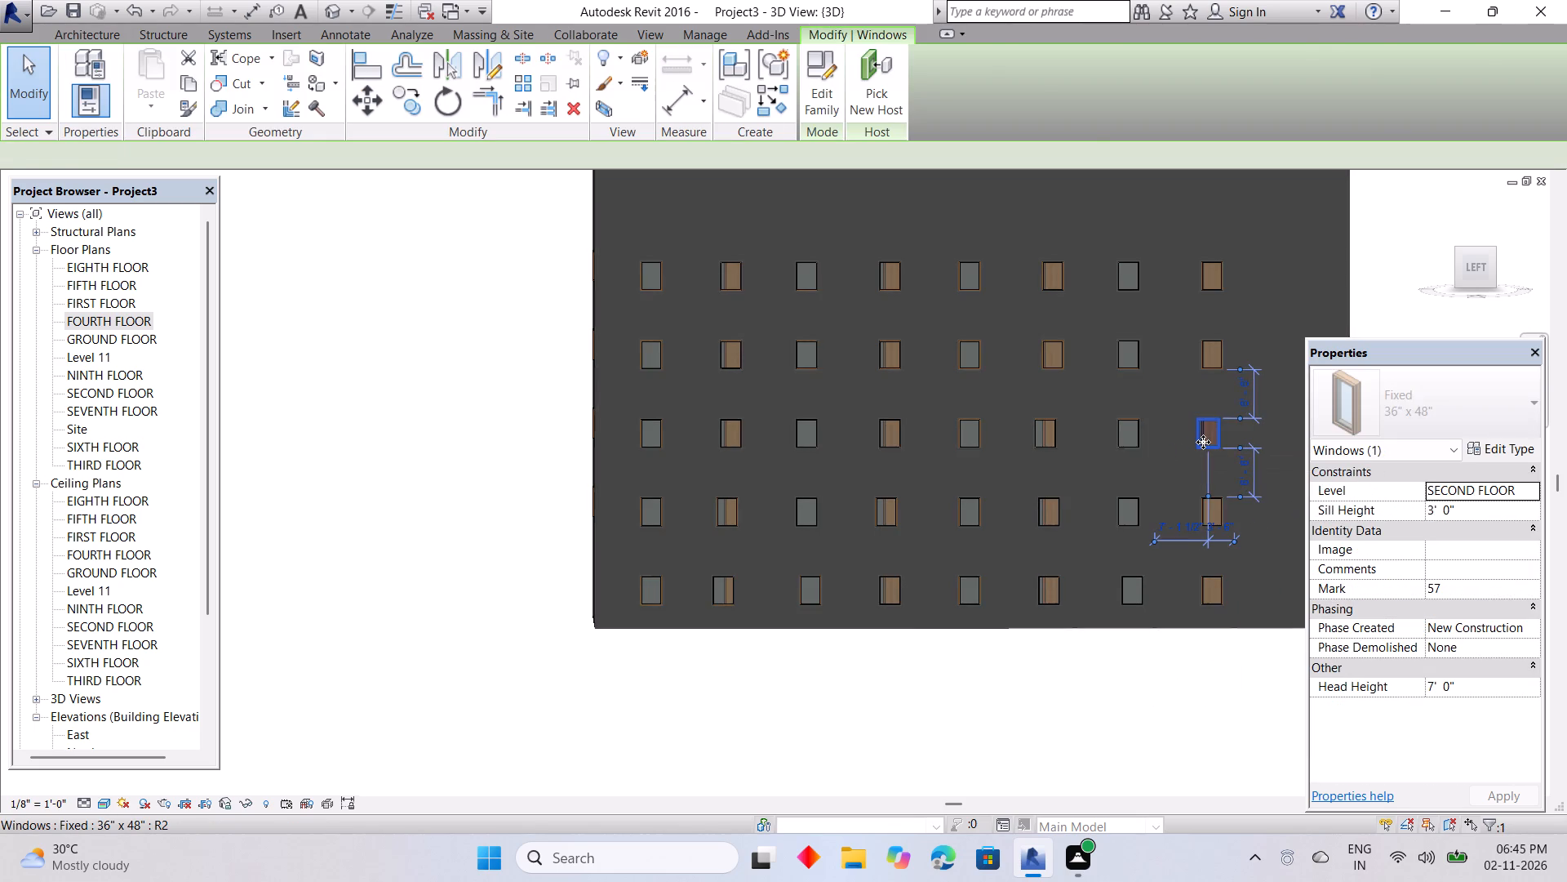
pyautogui.press('Escape')
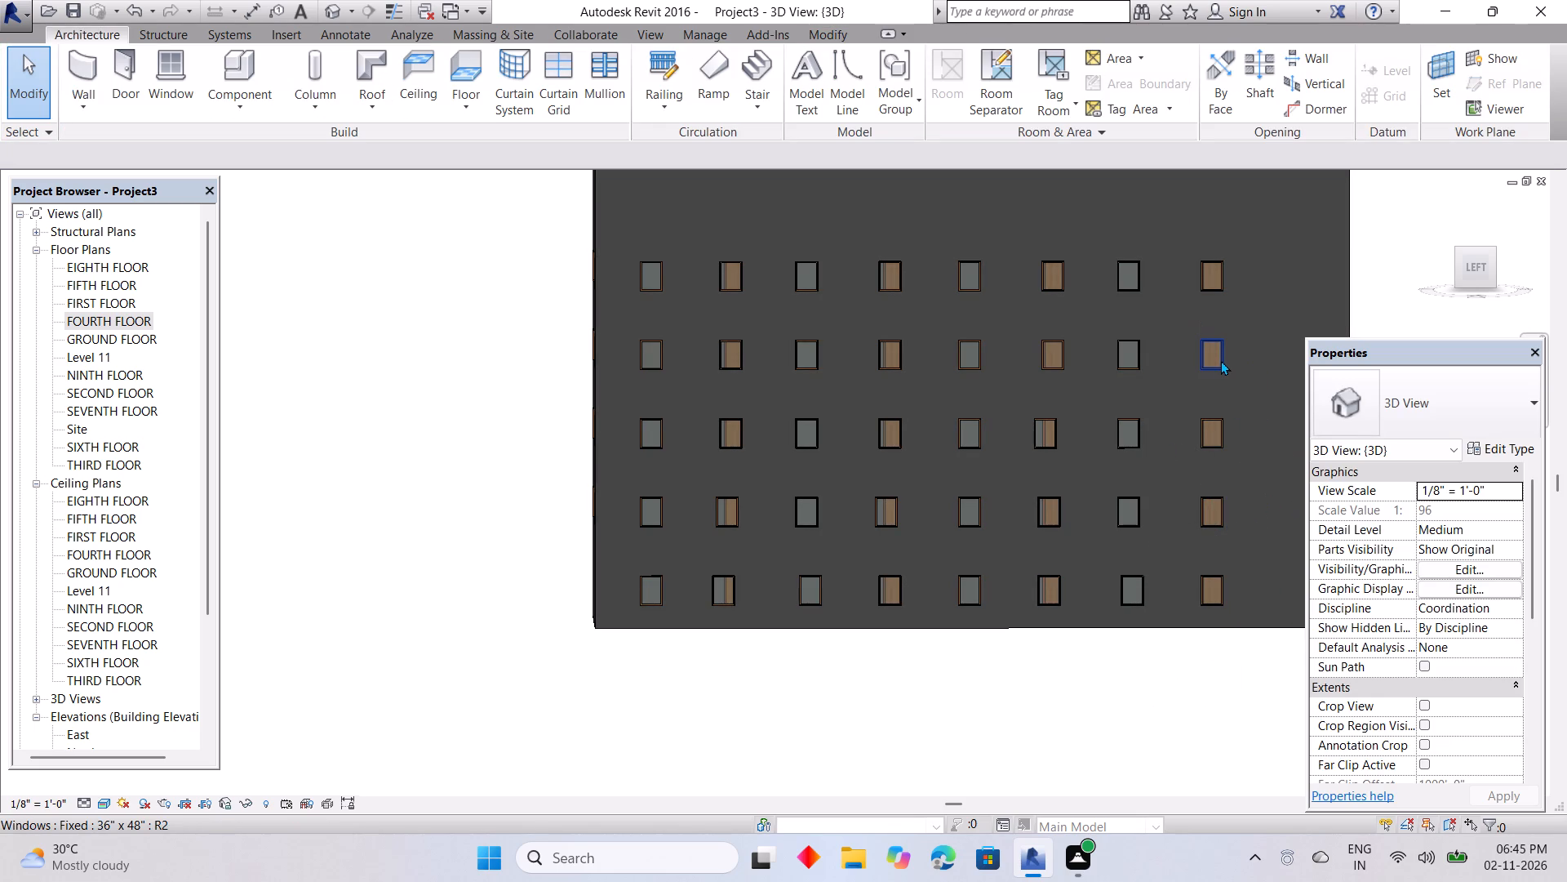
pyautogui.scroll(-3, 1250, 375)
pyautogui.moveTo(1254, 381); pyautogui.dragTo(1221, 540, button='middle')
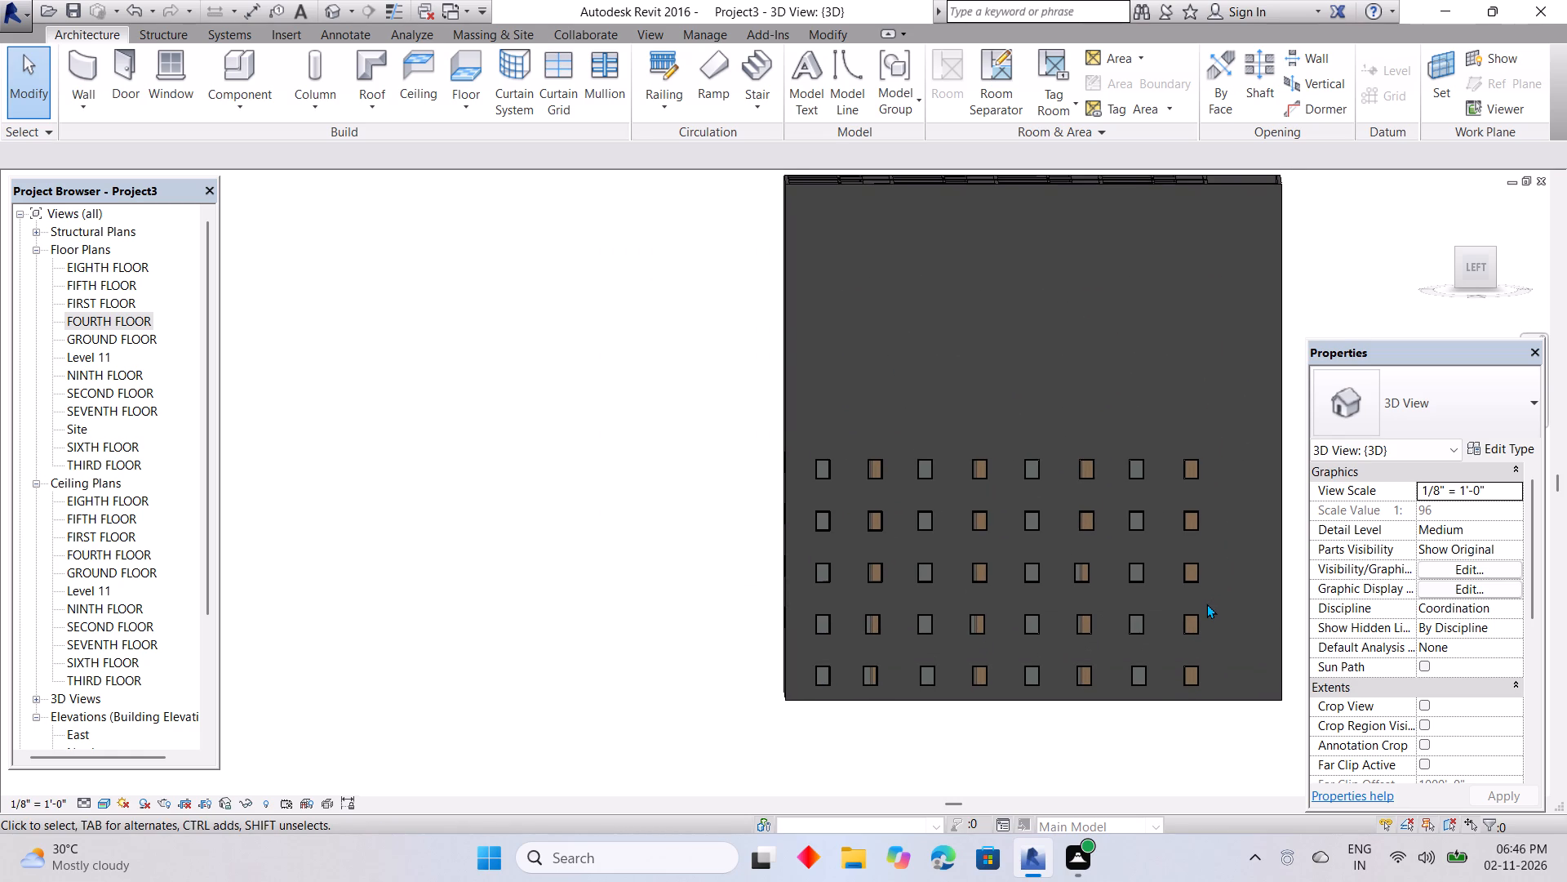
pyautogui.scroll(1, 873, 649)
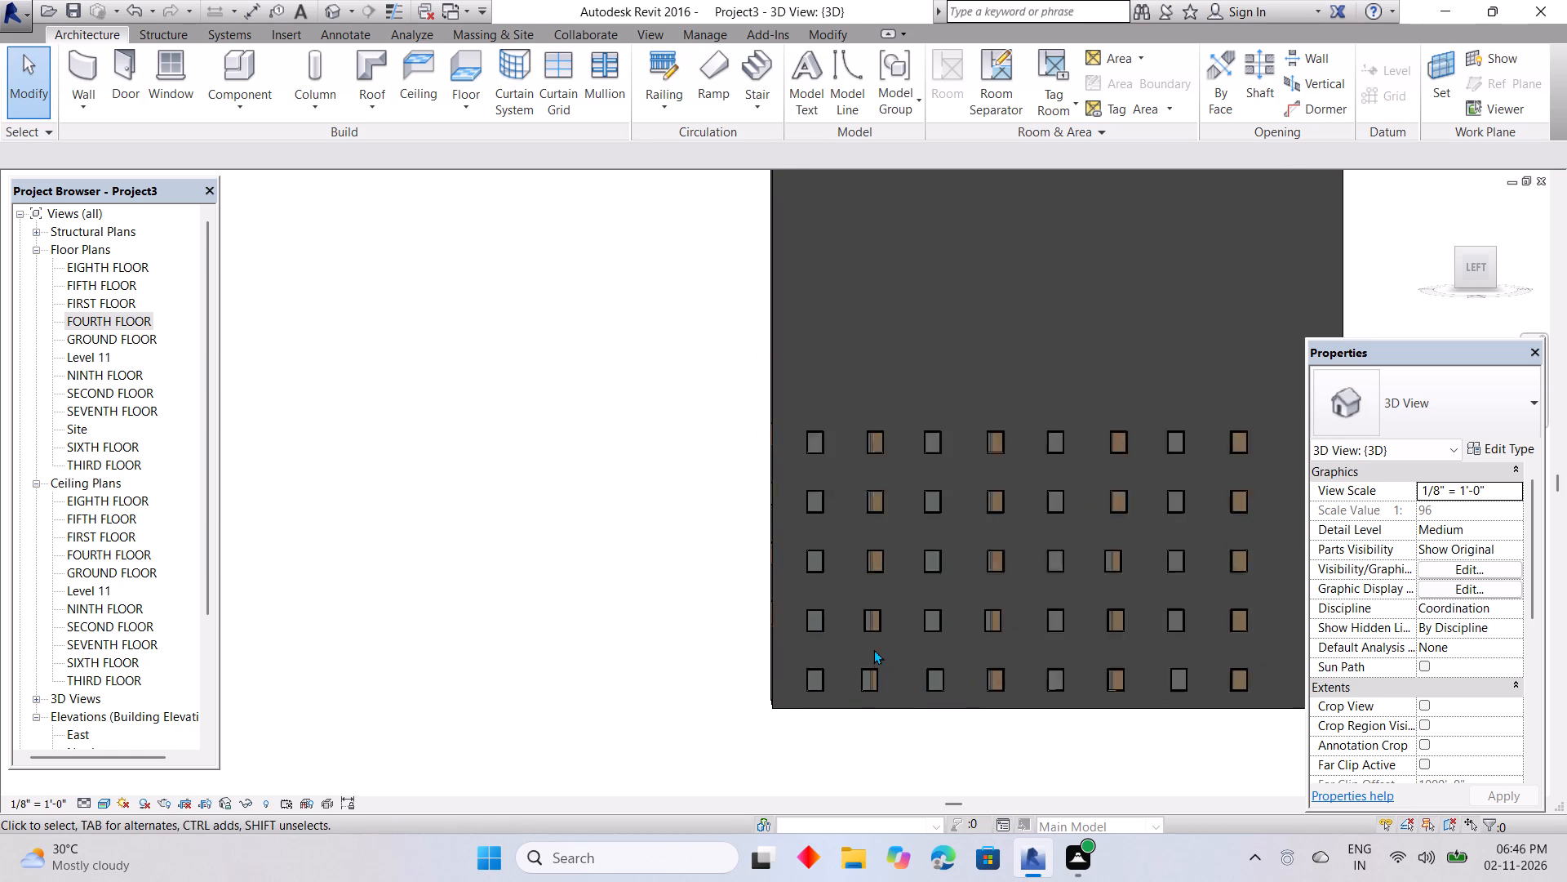
# Nudge the first- and ground-floor windows in the second column rightward toward the line of the windows above.
pyautogui.scroll(2, 873, 649)
pyautogui.click(877, 627)
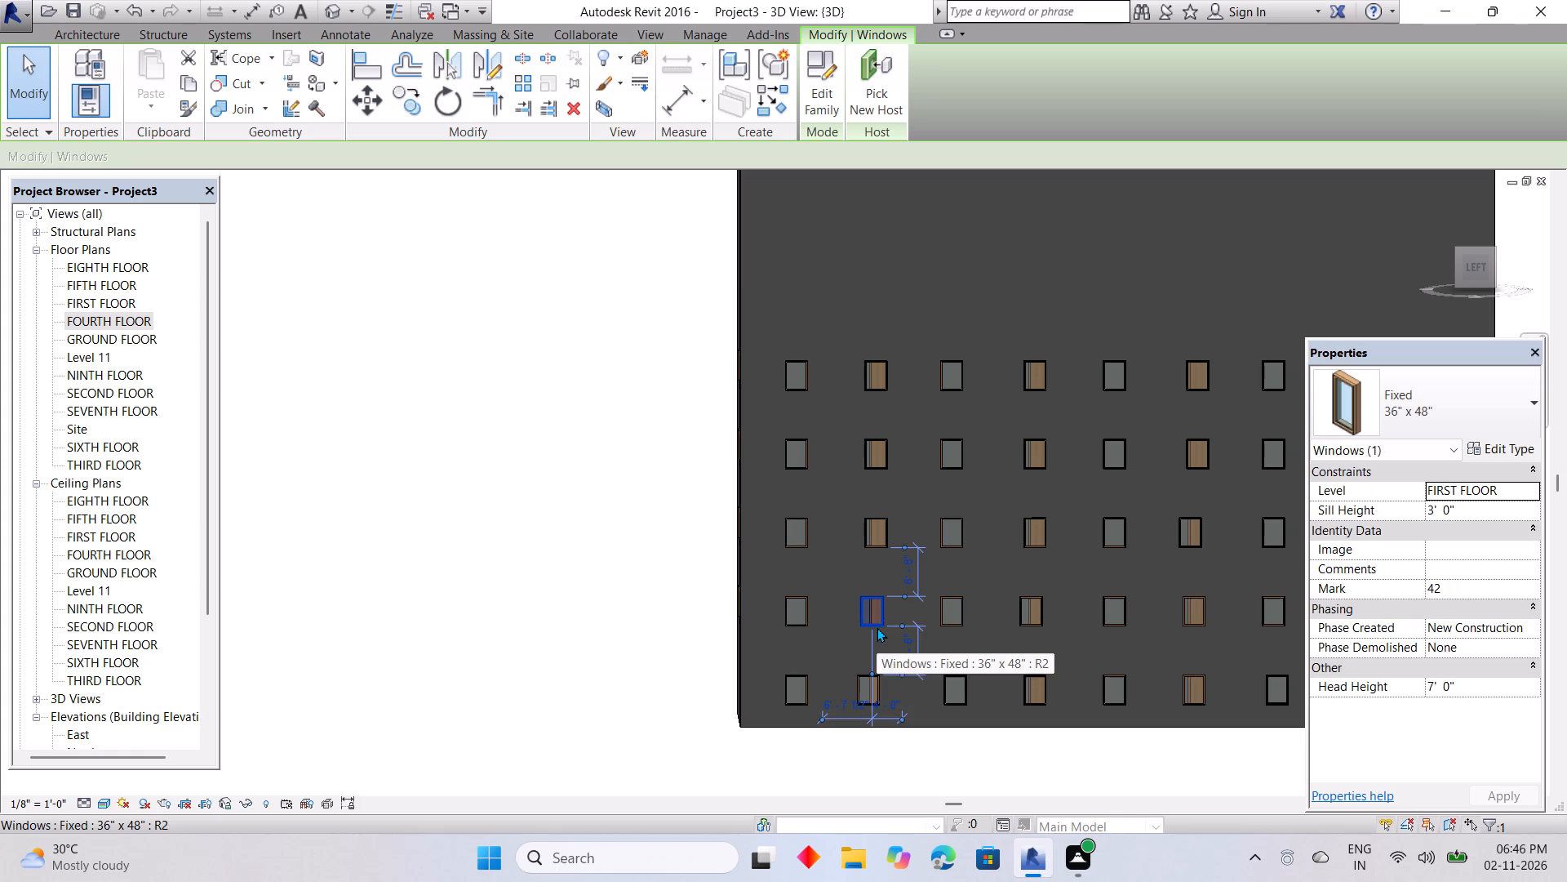
pyautogui.press('Right')
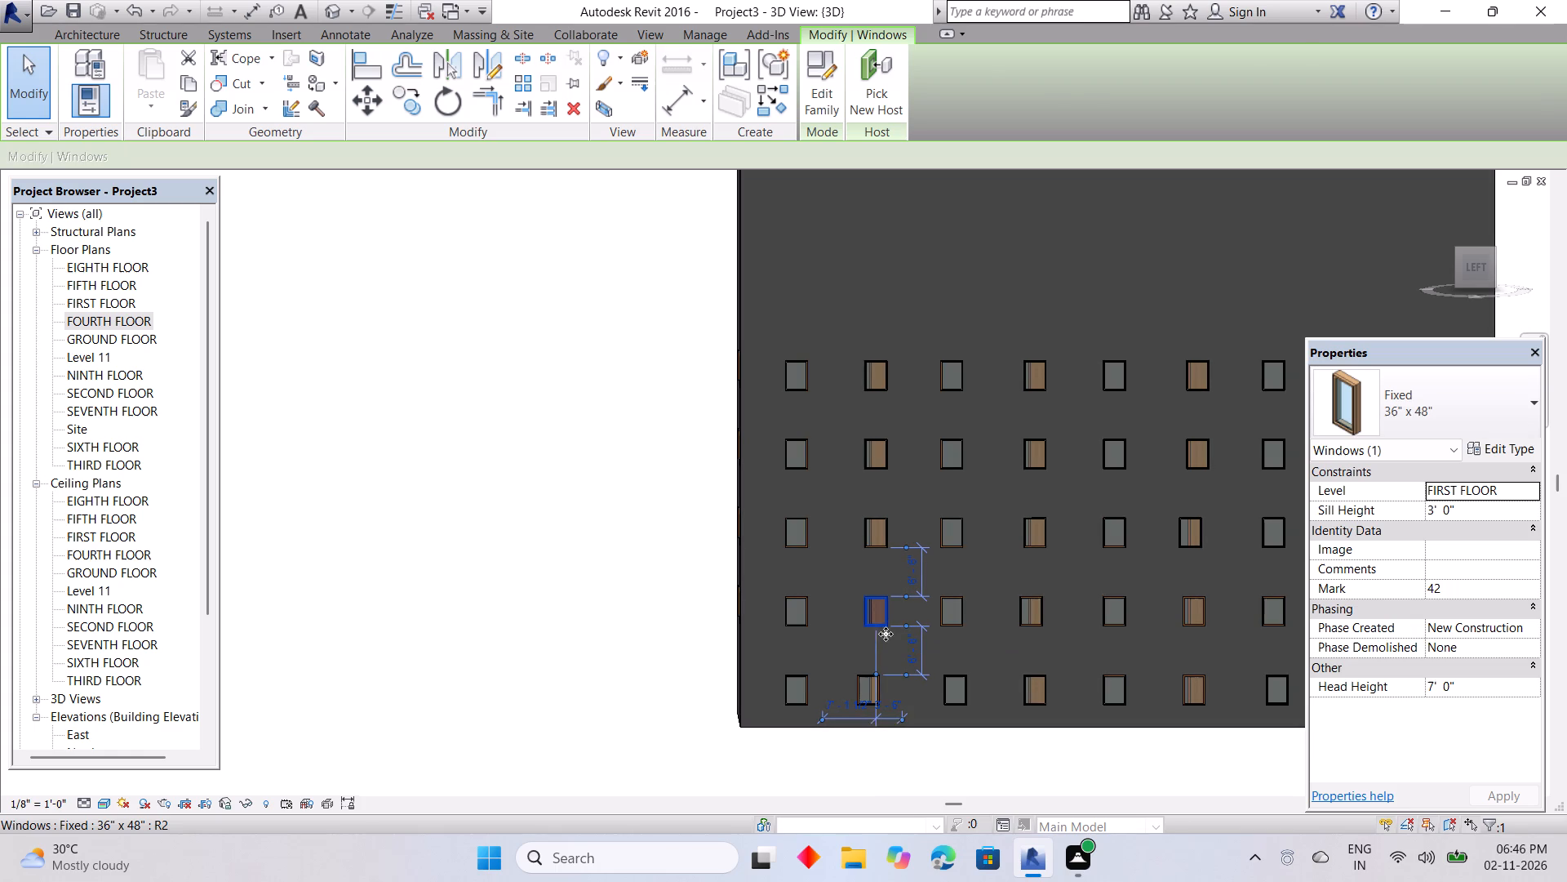
pyautogui.press('Escape')
pyautogui.moveTo(903, 599); pyautogui.dragTo(915, 514, button='middle')
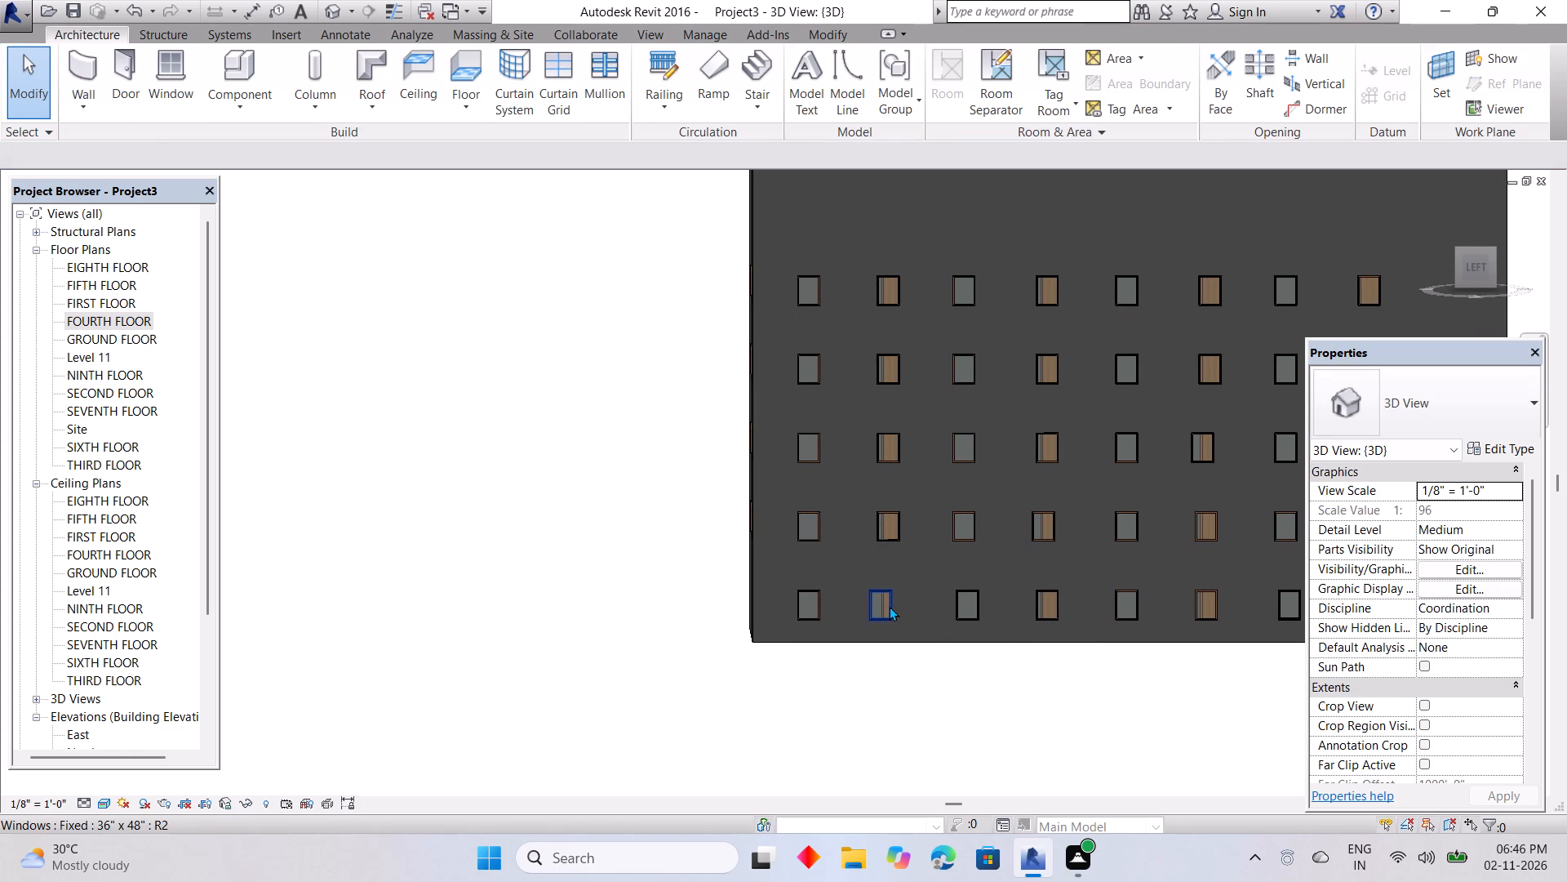
pyautogui.click(889, 606)
pyautogui.press('Right')
pyautogui.click(860, 630)
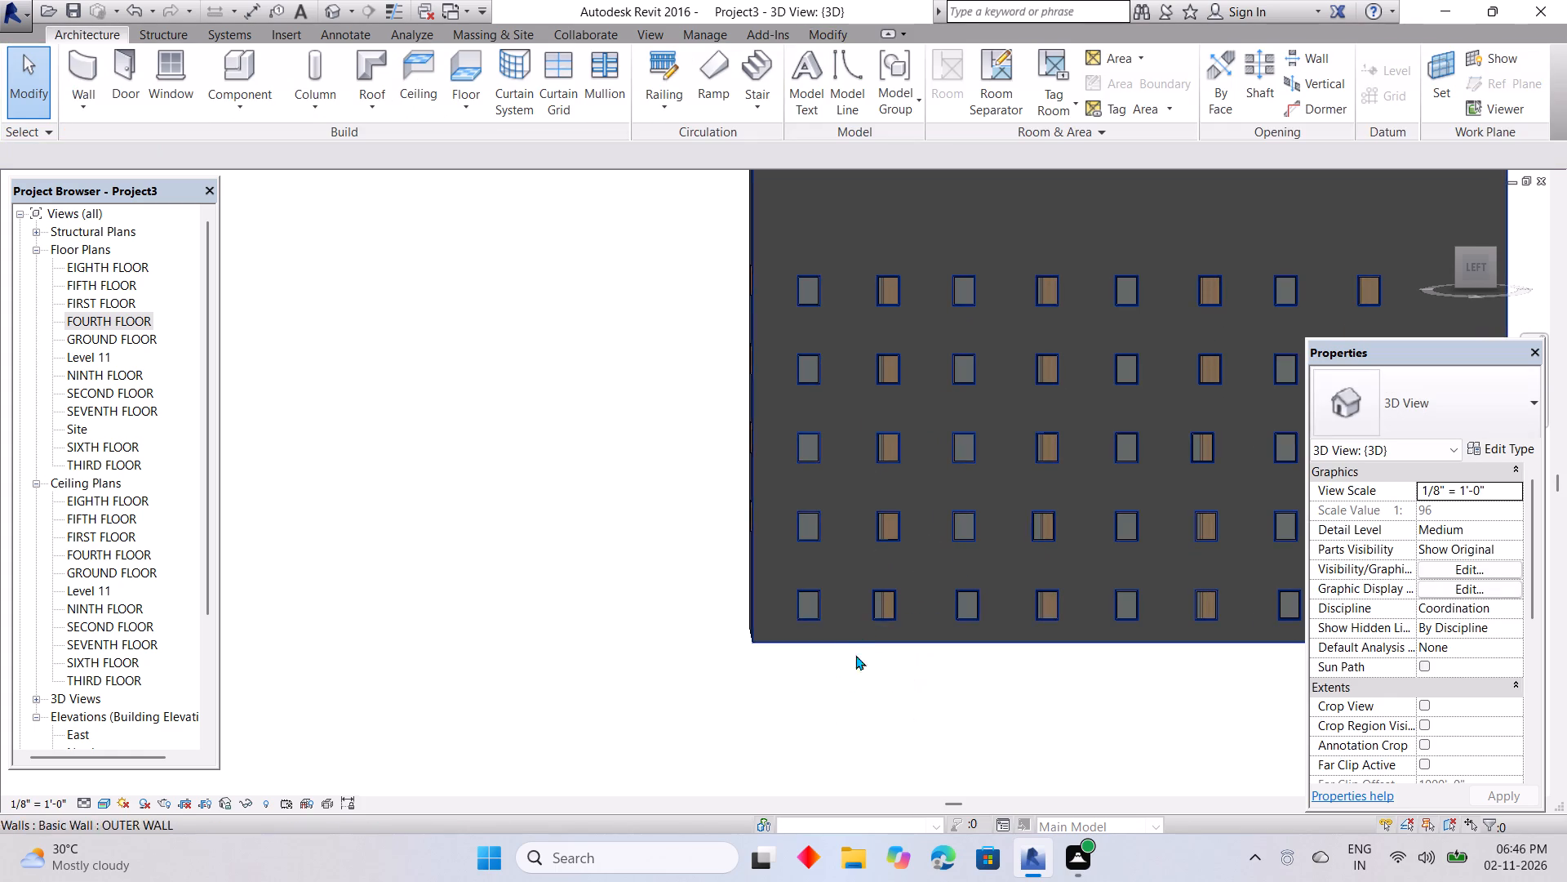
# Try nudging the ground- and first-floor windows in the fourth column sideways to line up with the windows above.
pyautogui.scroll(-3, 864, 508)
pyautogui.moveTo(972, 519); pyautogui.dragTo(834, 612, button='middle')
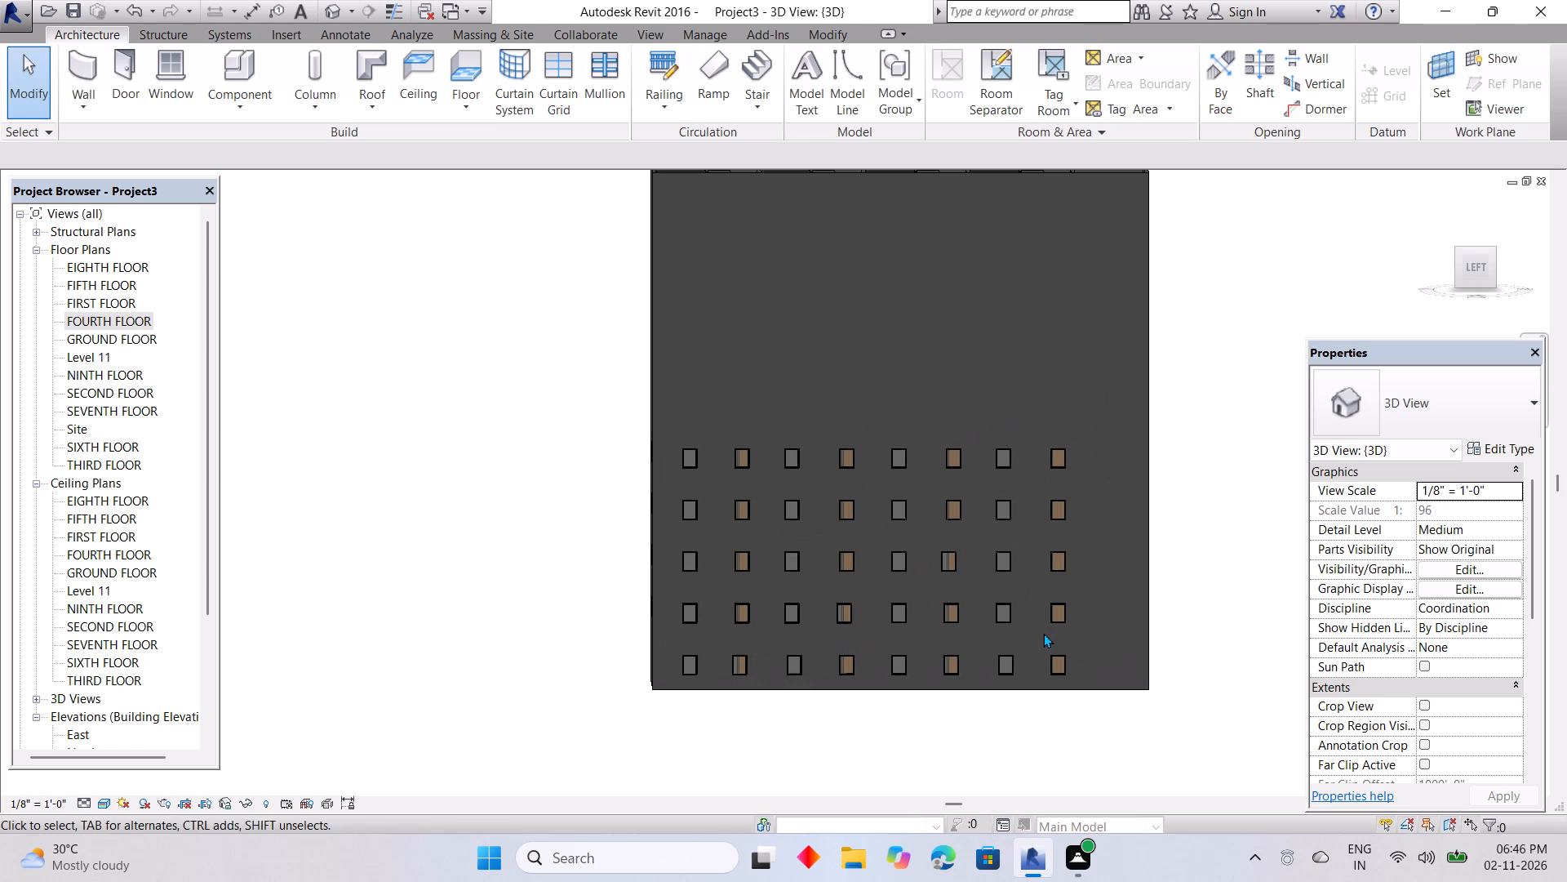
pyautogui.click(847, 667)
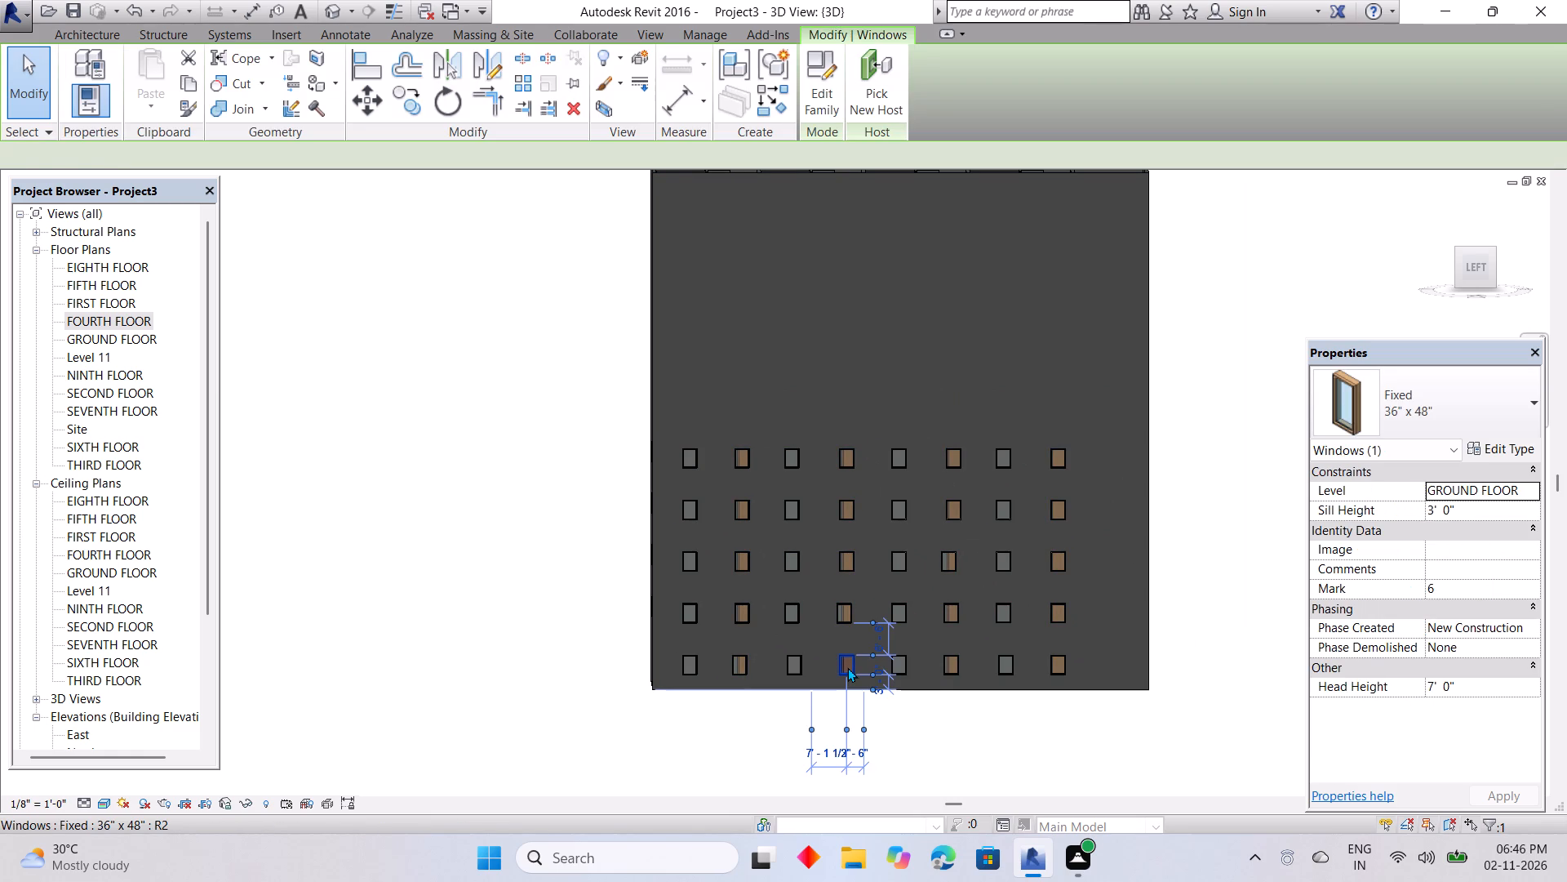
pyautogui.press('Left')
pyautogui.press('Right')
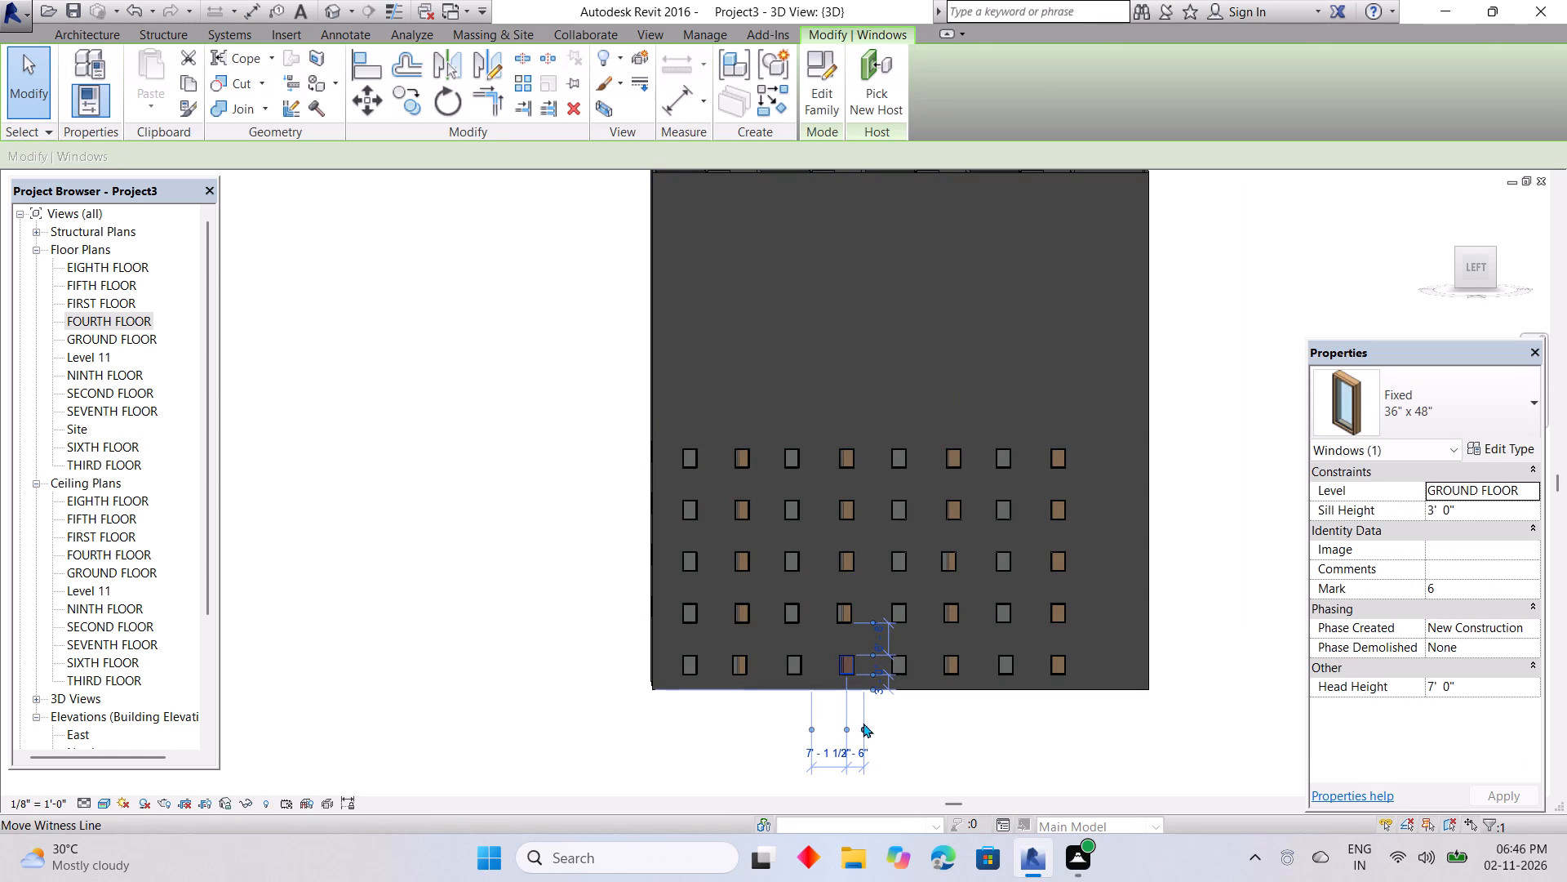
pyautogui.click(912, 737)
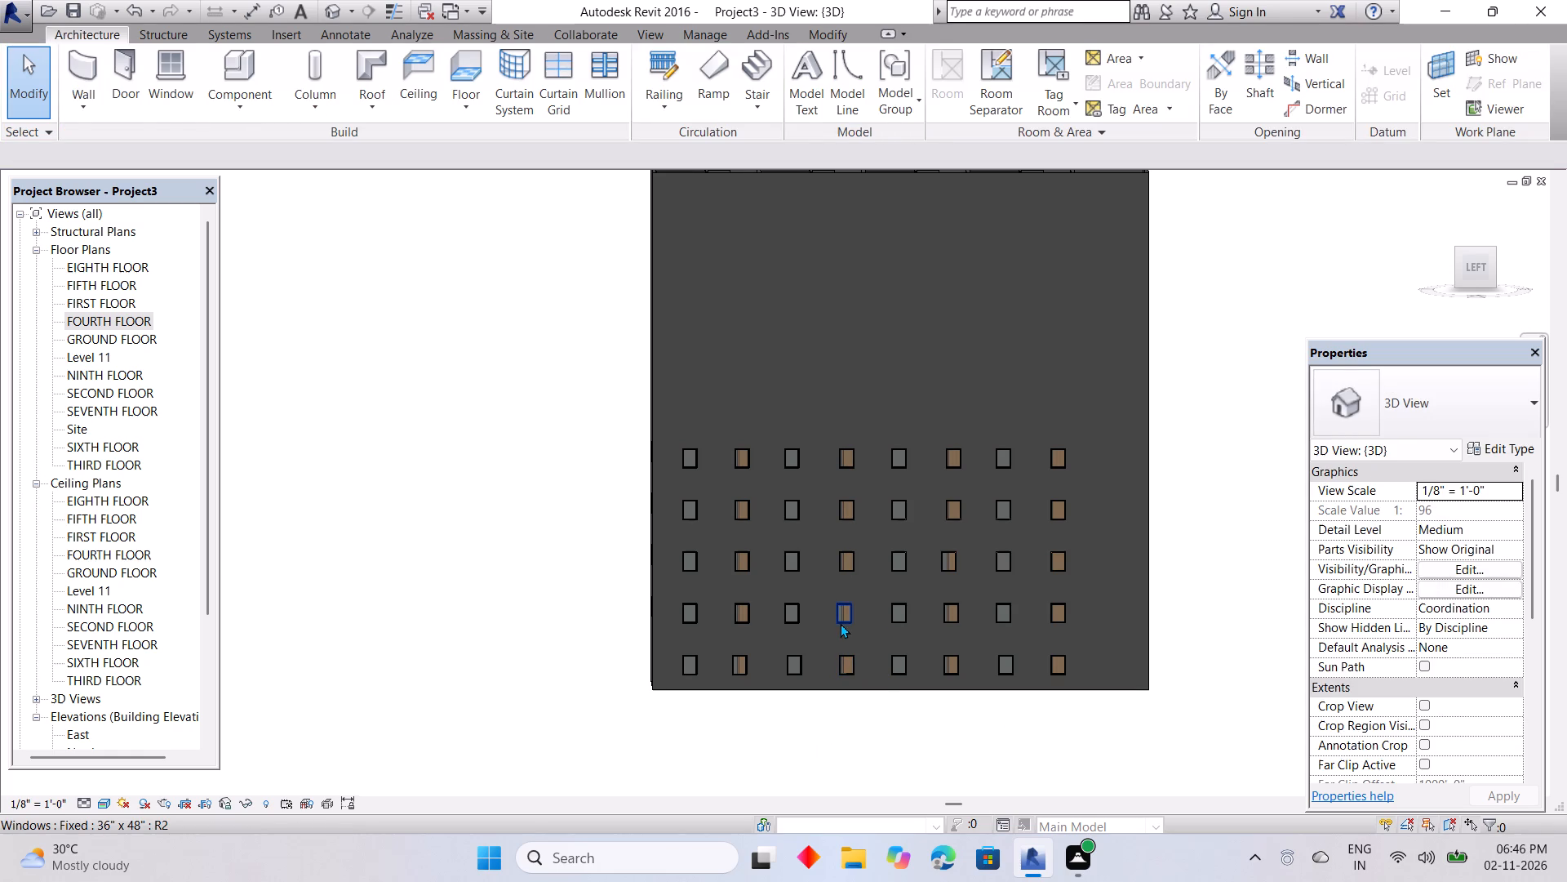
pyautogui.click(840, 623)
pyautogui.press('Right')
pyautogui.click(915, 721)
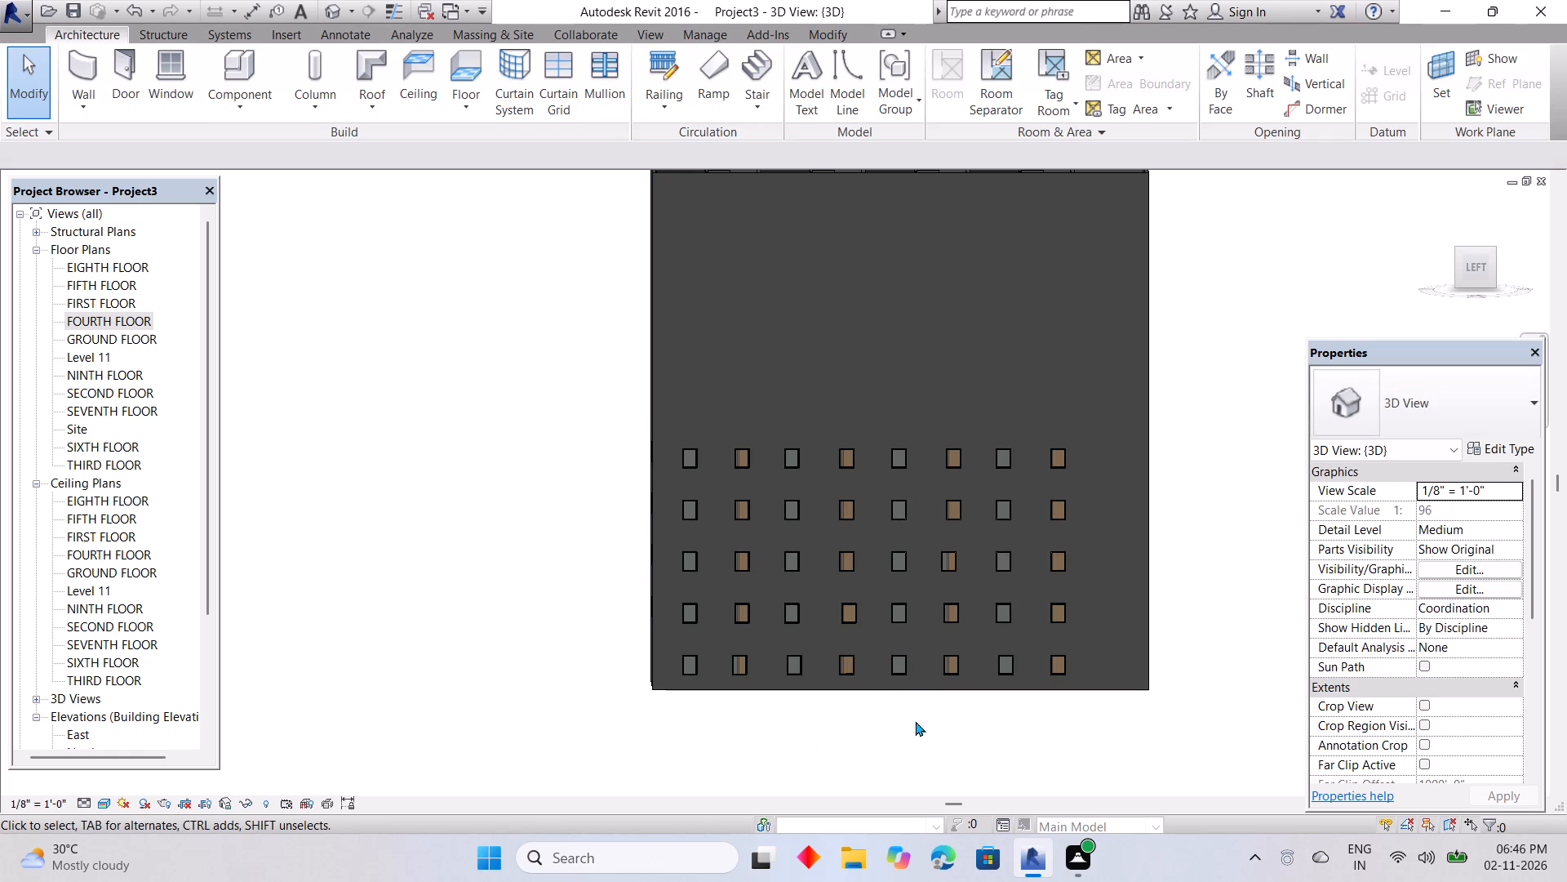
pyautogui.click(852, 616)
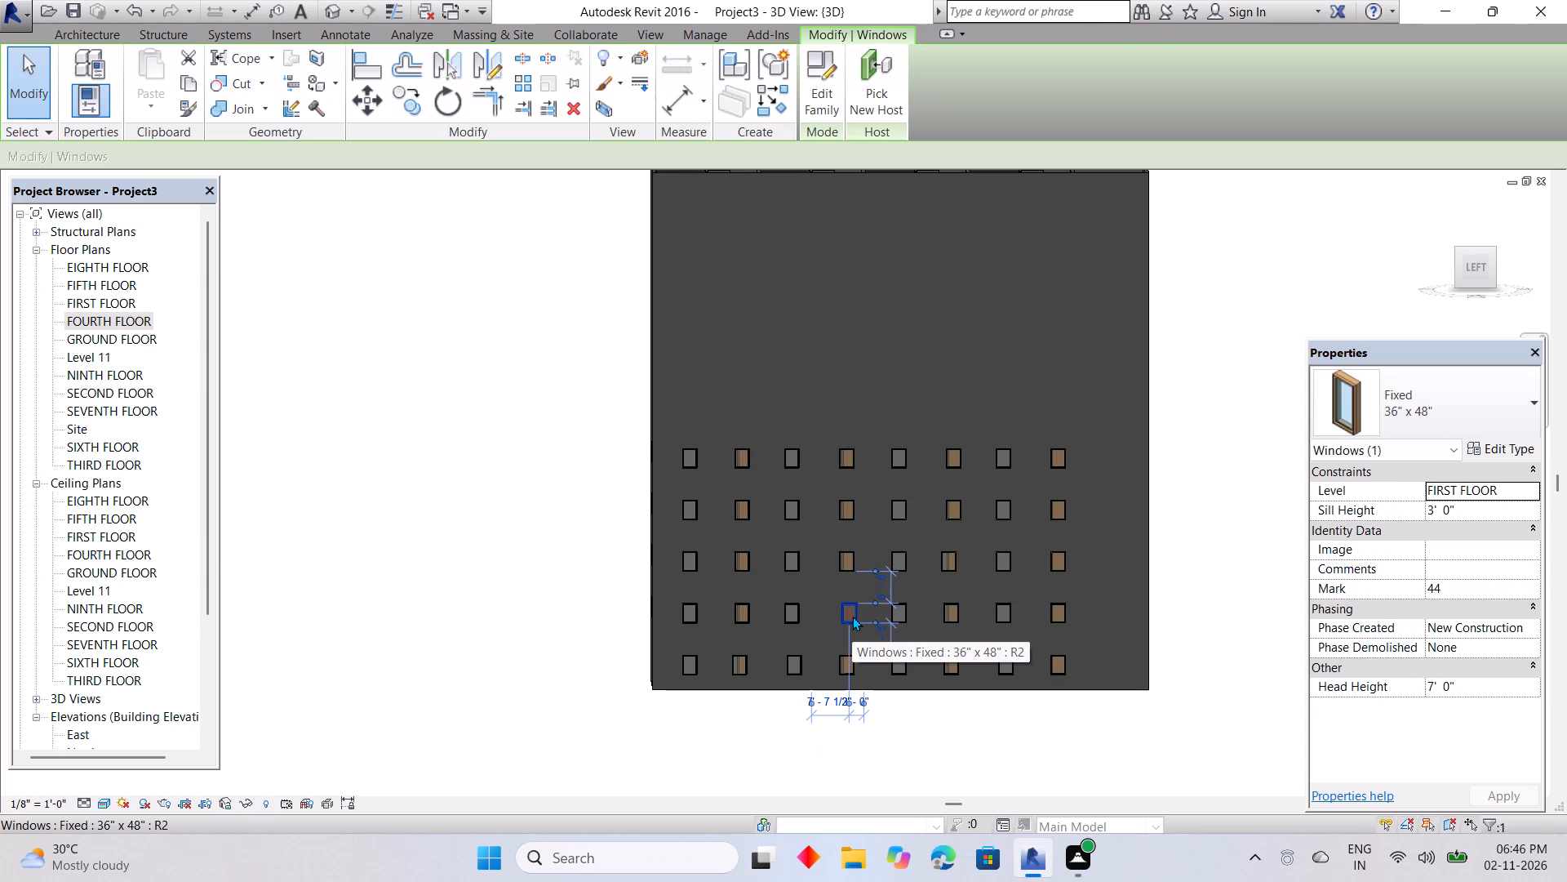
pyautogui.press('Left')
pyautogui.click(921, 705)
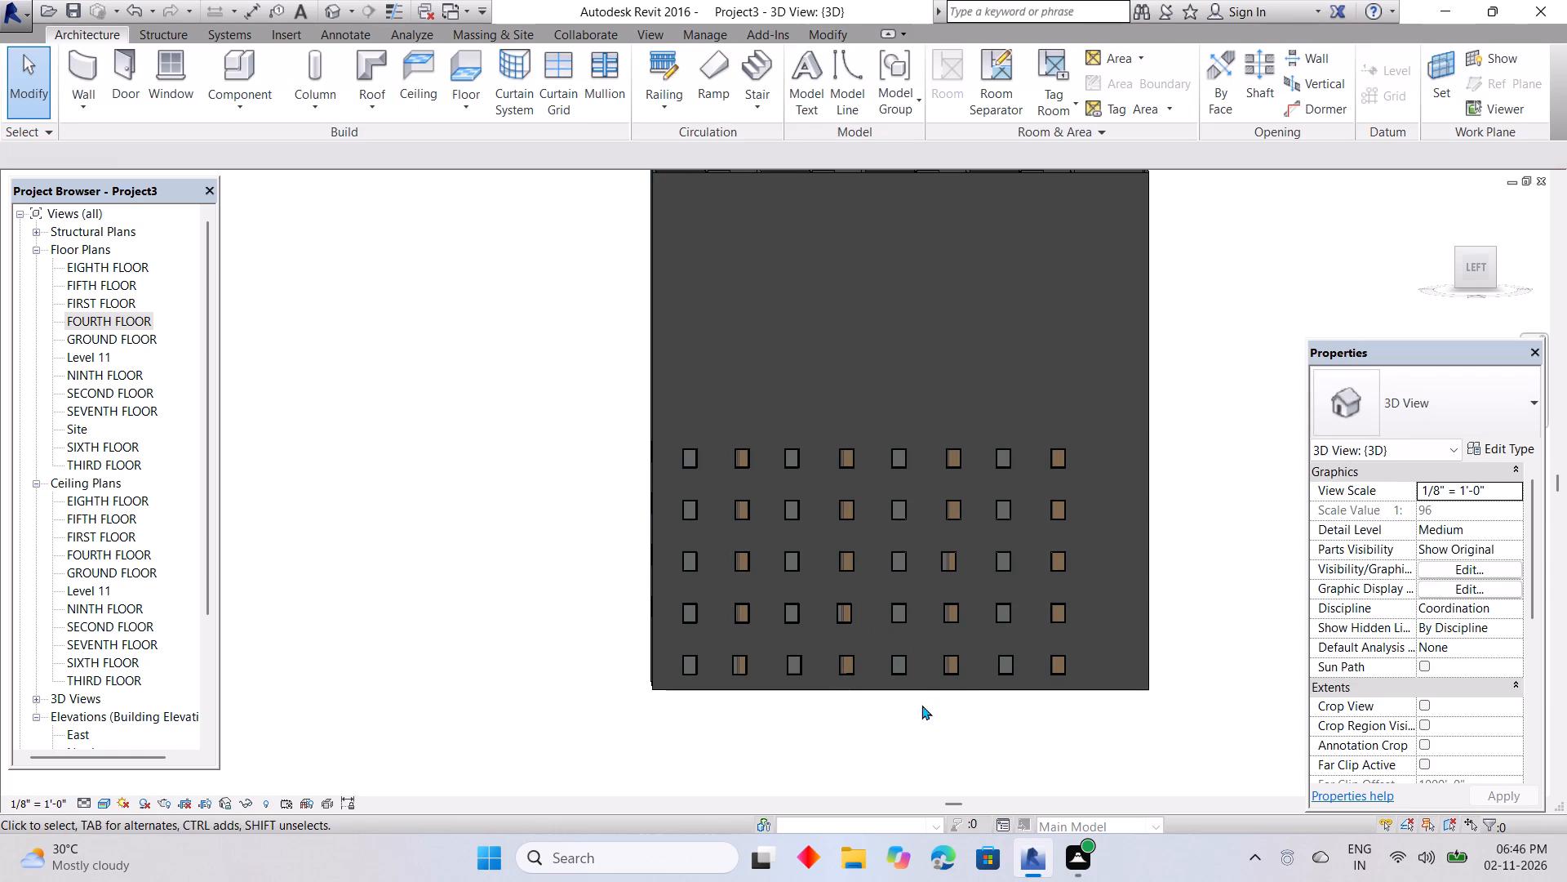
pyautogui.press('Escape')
# Examine the building's facades from all sides for window alignment and for missing windows on the lower floors.
pyautogui.scroll(-3, 877, 592)
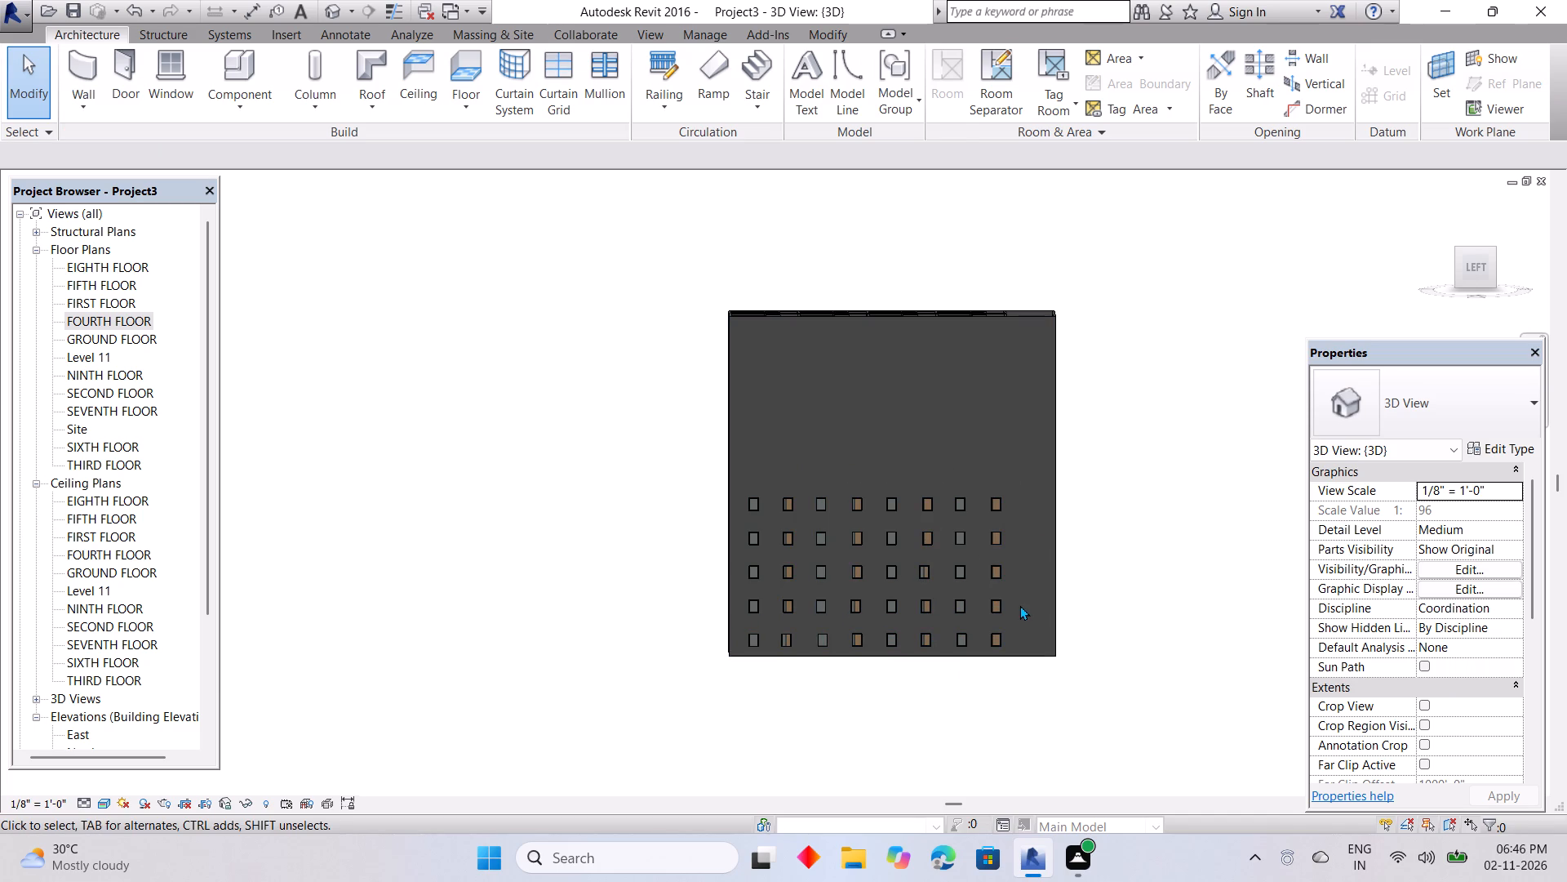
pyautogui.keyDown('shift'); pyautogui.moveTo(997, 613); pyautogui.dragTo(755, 704, button='middle'); pyautogui.keyUp('shift')
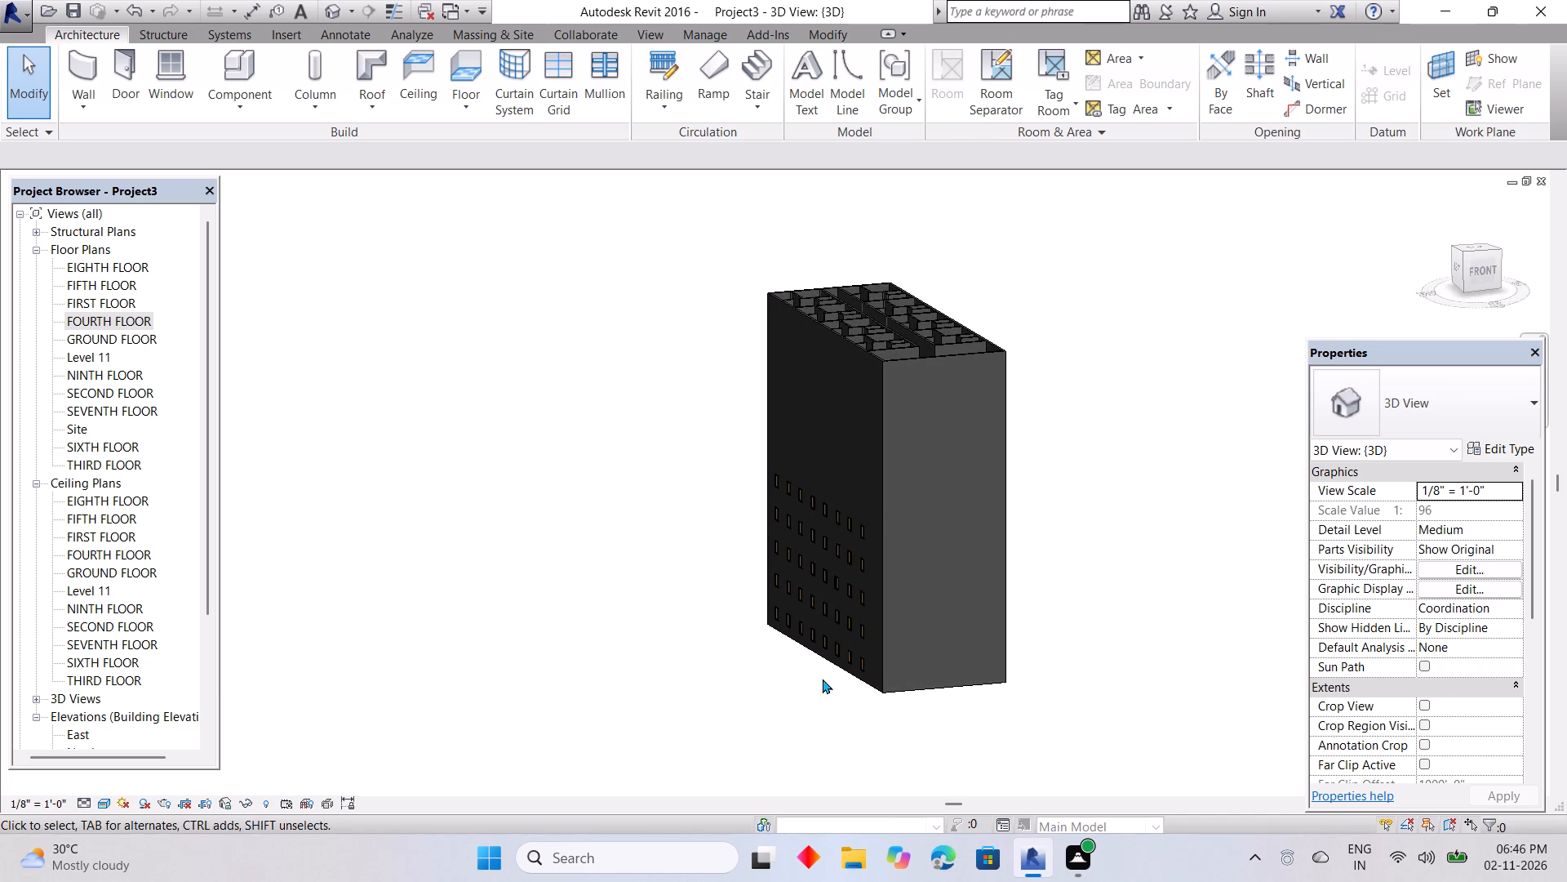
pyautogui.press('Escape')
pyautogui.keyDown('shift'); pyautogui.moveTo(858, 662); pyautogui.dragTo(1156, 538, button='middle'); pyautogui.keyUp('shift')
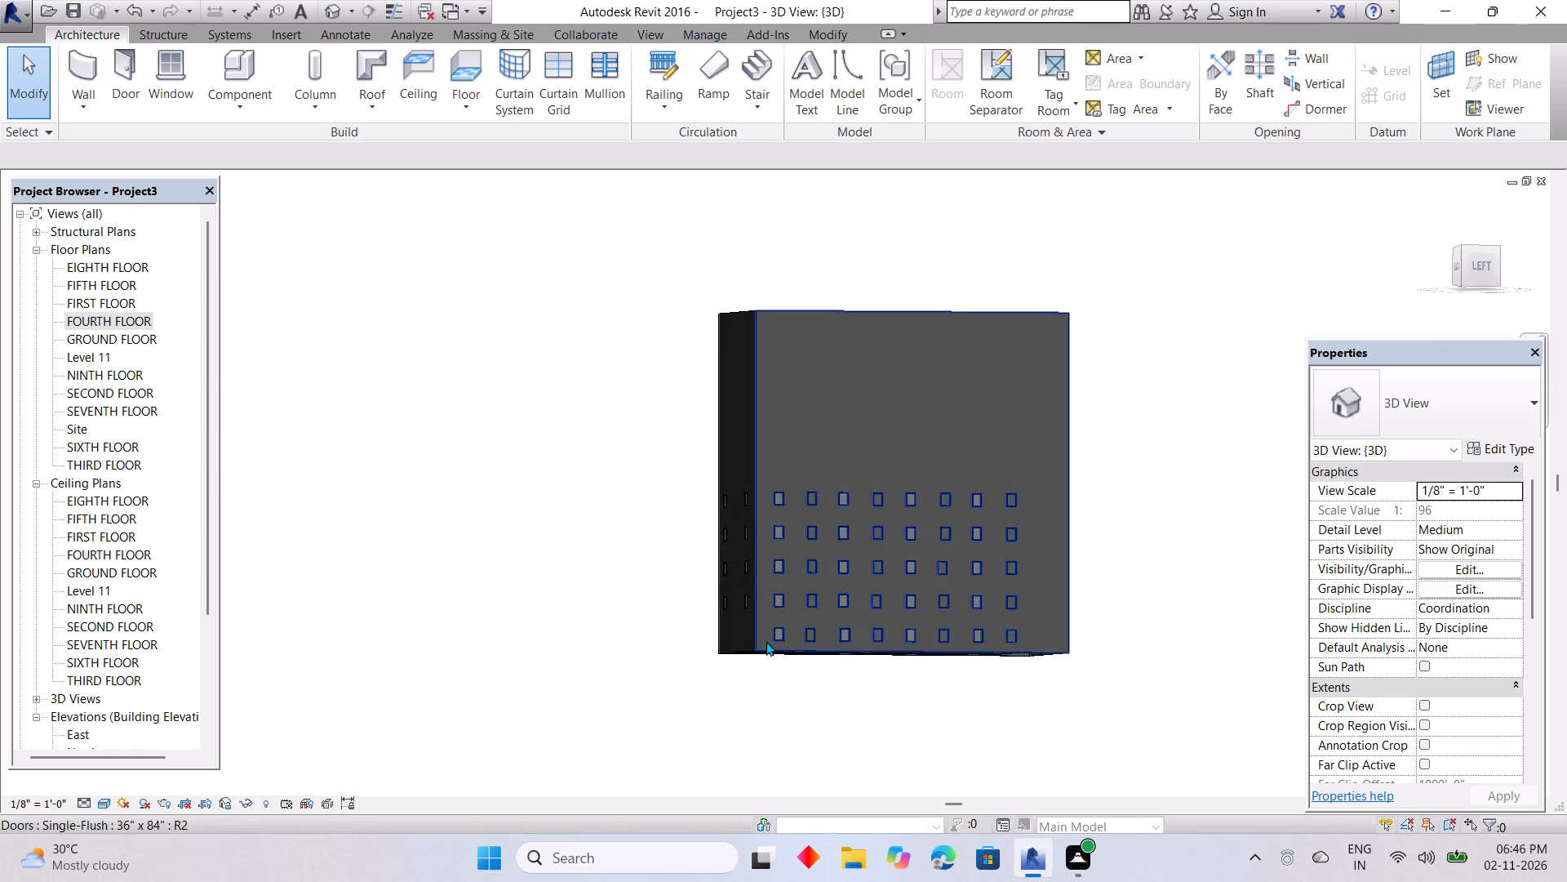
pyautogui.scroll(3, 751, 630)
pyautogui.scroll(2, 921, 580)
pyautogui.keyDown('shift'); pyautogui.moveTo(713, 622); pyautogui.dragTo(927, 634, button='middle'); pyautogui.keyUp('shift')
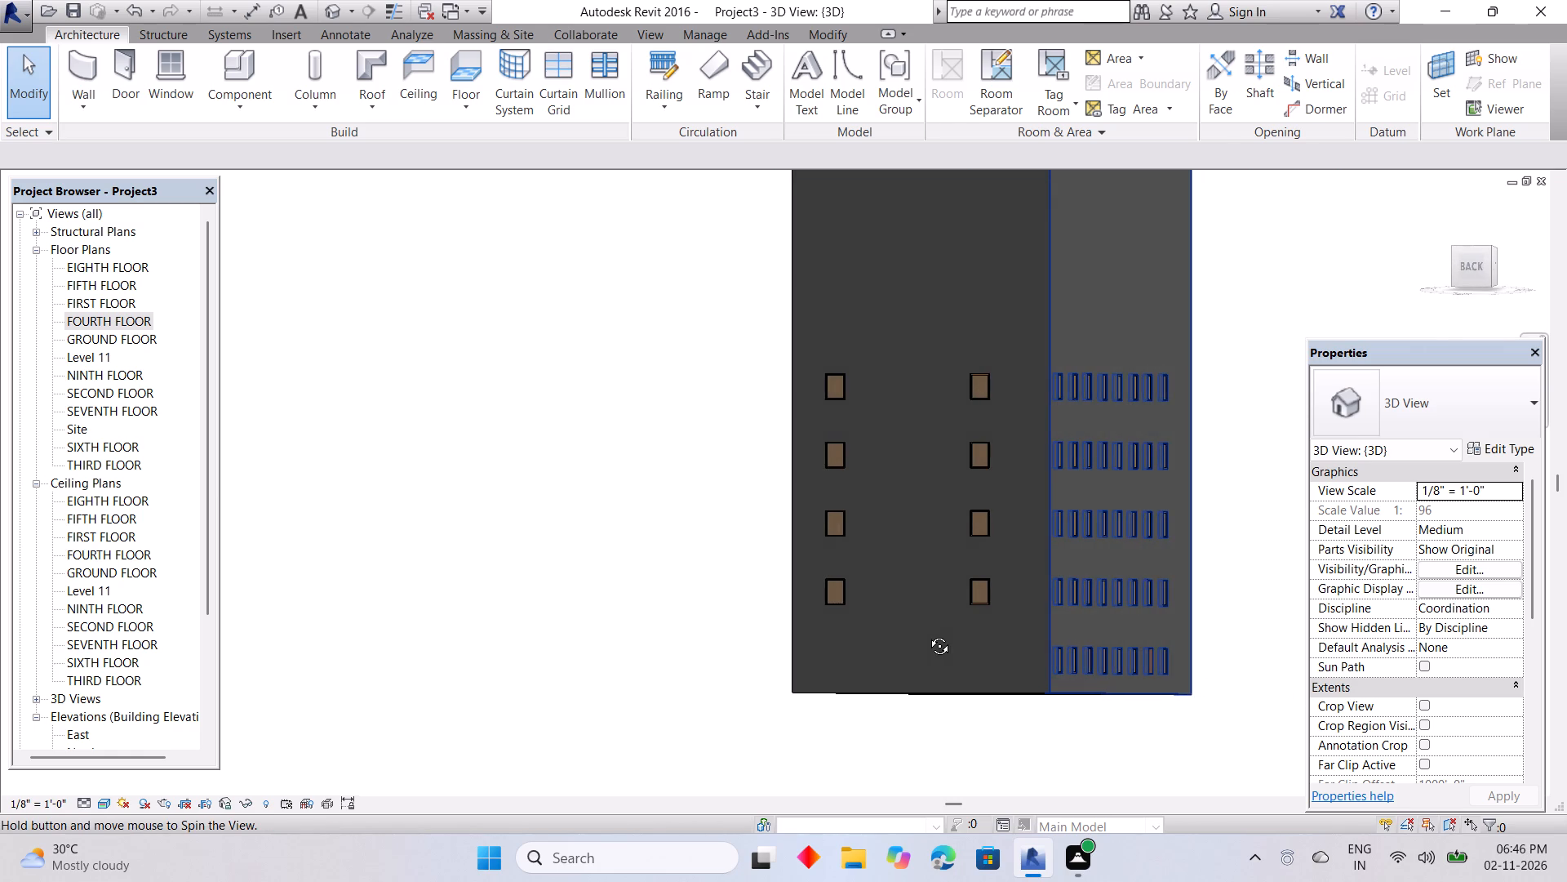
pyautogui.keyDown('shift'); pyautogui.moveTo(927, 634); pyautogui.dragTo(928, 633, button='middle'); pyautogui.keyUp('shift')
pyautogui.keyDown('shift'); pyautogui.moveTo(927, 639); pyautogui.dragTo(1090, 645, button='middle'); pyautogui.keyUp('shift')
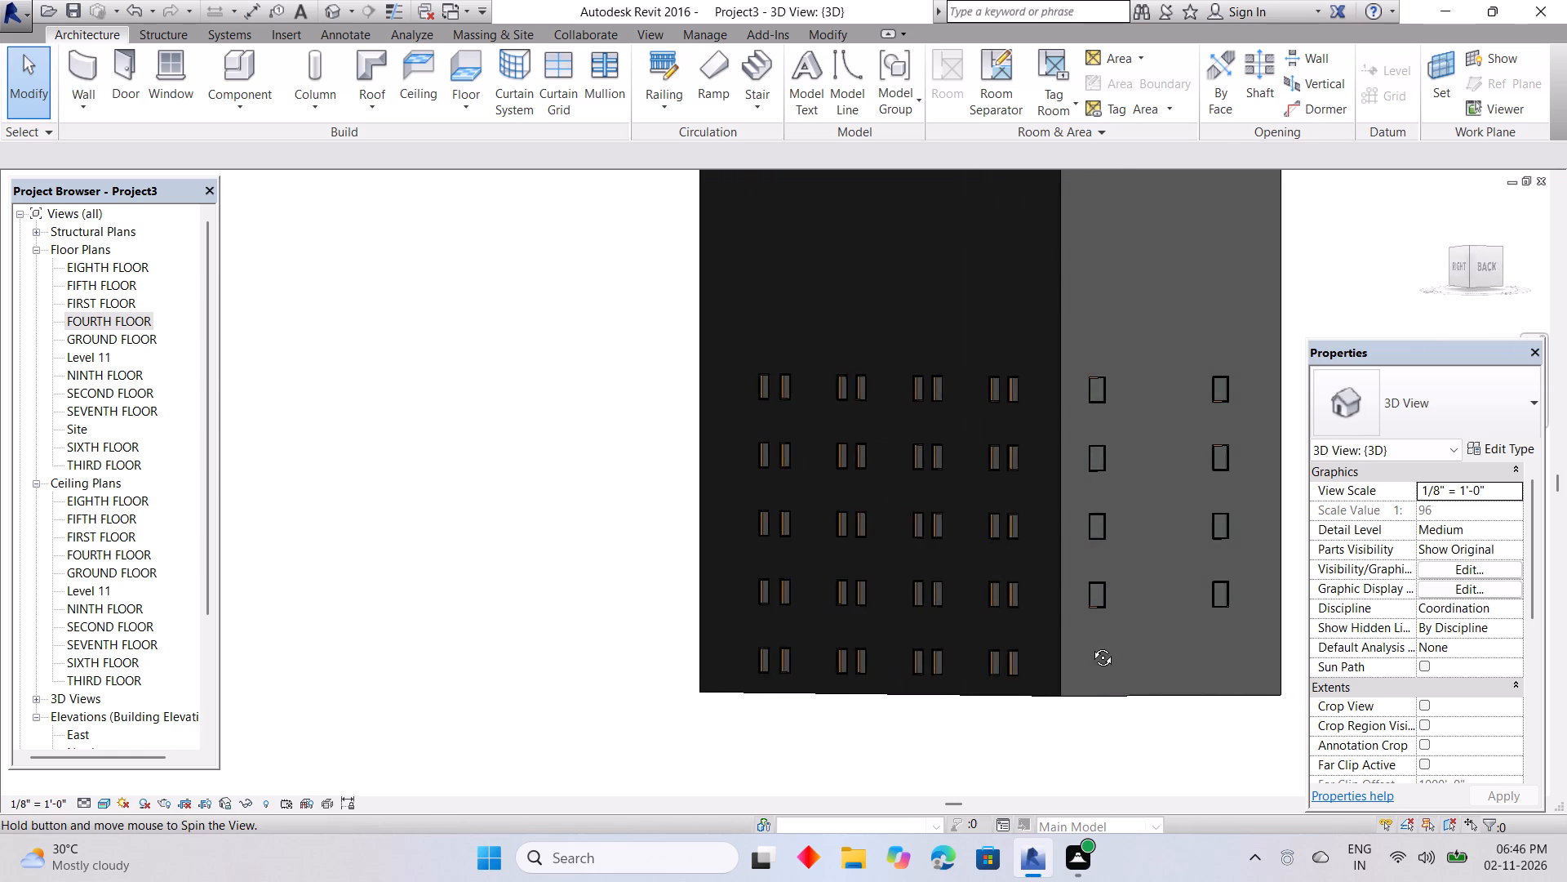
pyautogui.keyDown('shift'); pyautogui.moveTo(1090, 645); pyautogui.dragTo(742, 668, button='middle'); pyautogui.keyUp('shift')
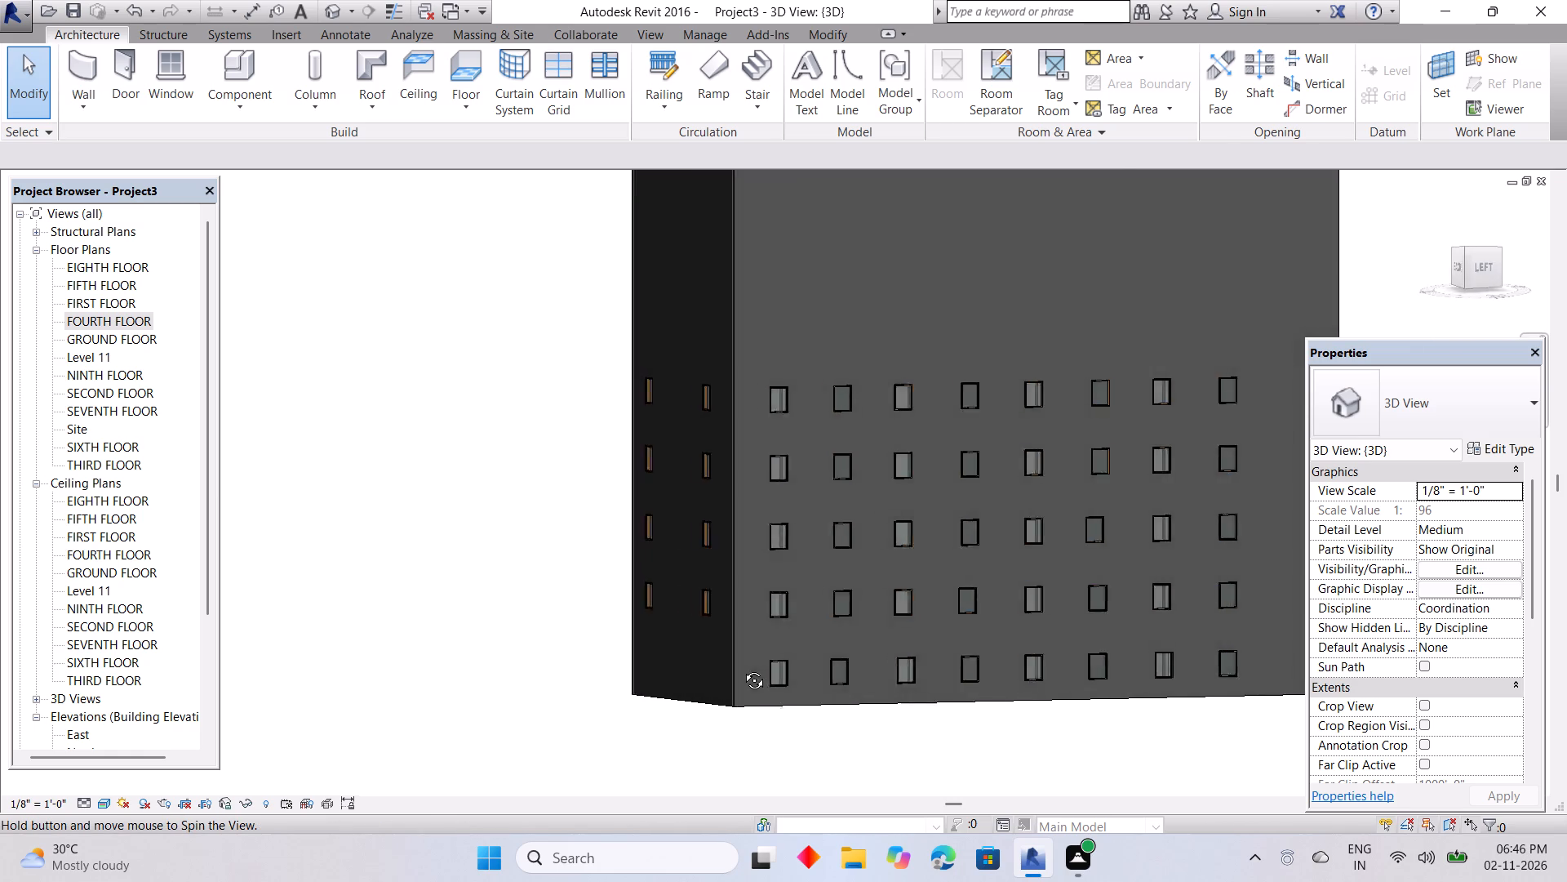
pyautogui.keyDown('shift'); pyautogui.moveTo(742, 668); pyautogui.dragTo(1255, 621, button='middle'); pyautogui.keyUp('shift')
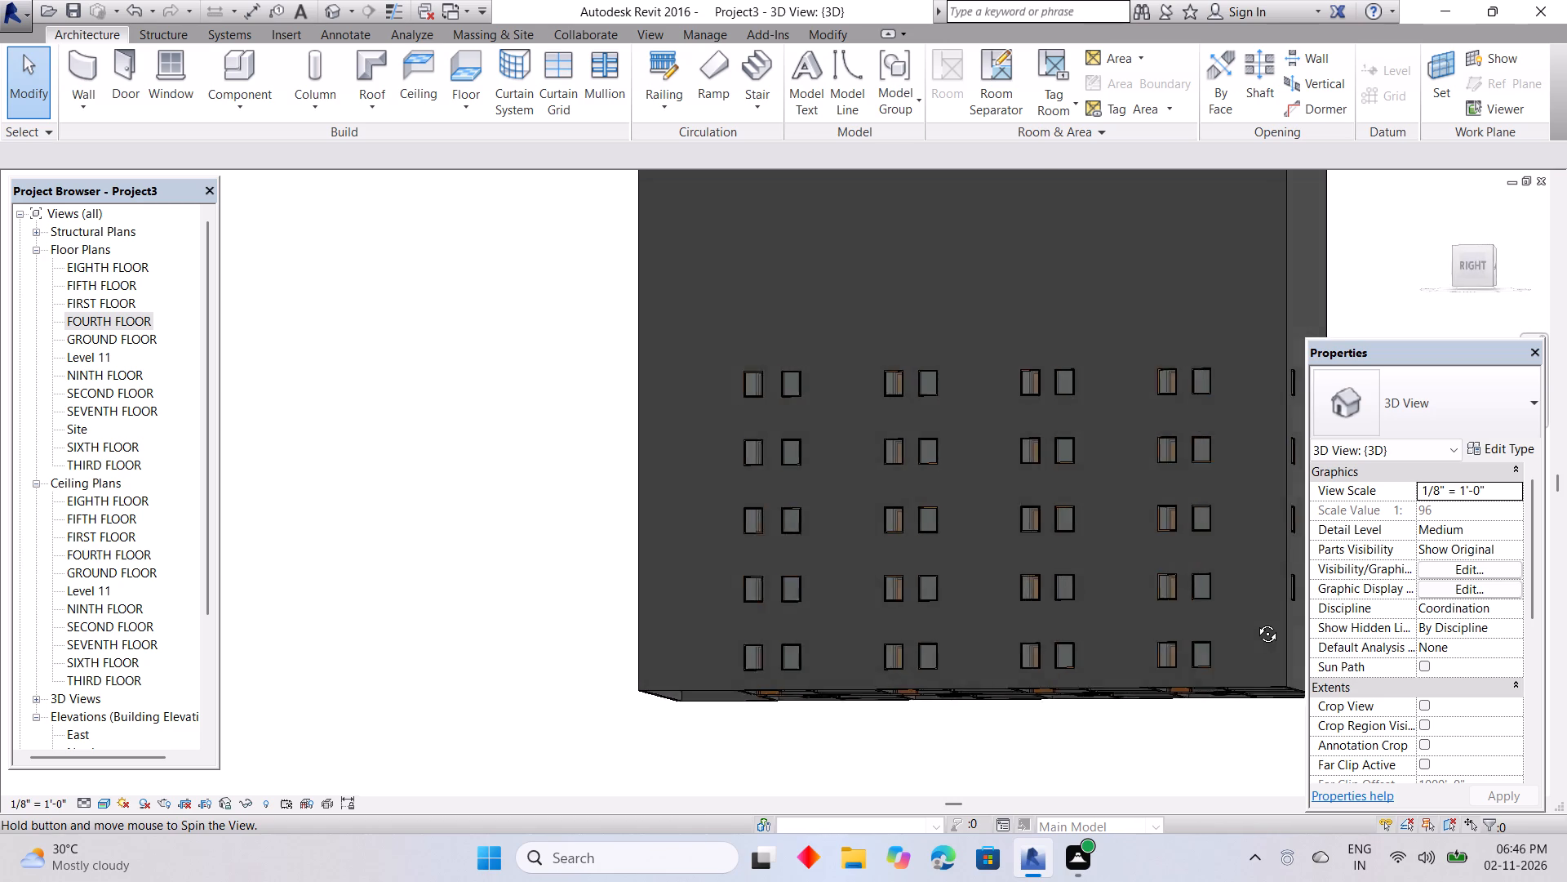
pyautogui.keyDown('shift'); pyautogui.moveTo(1255, 621); pyautogui.dragTo(1267, 621, button='middle'); pyautogui.keyUp('shift')
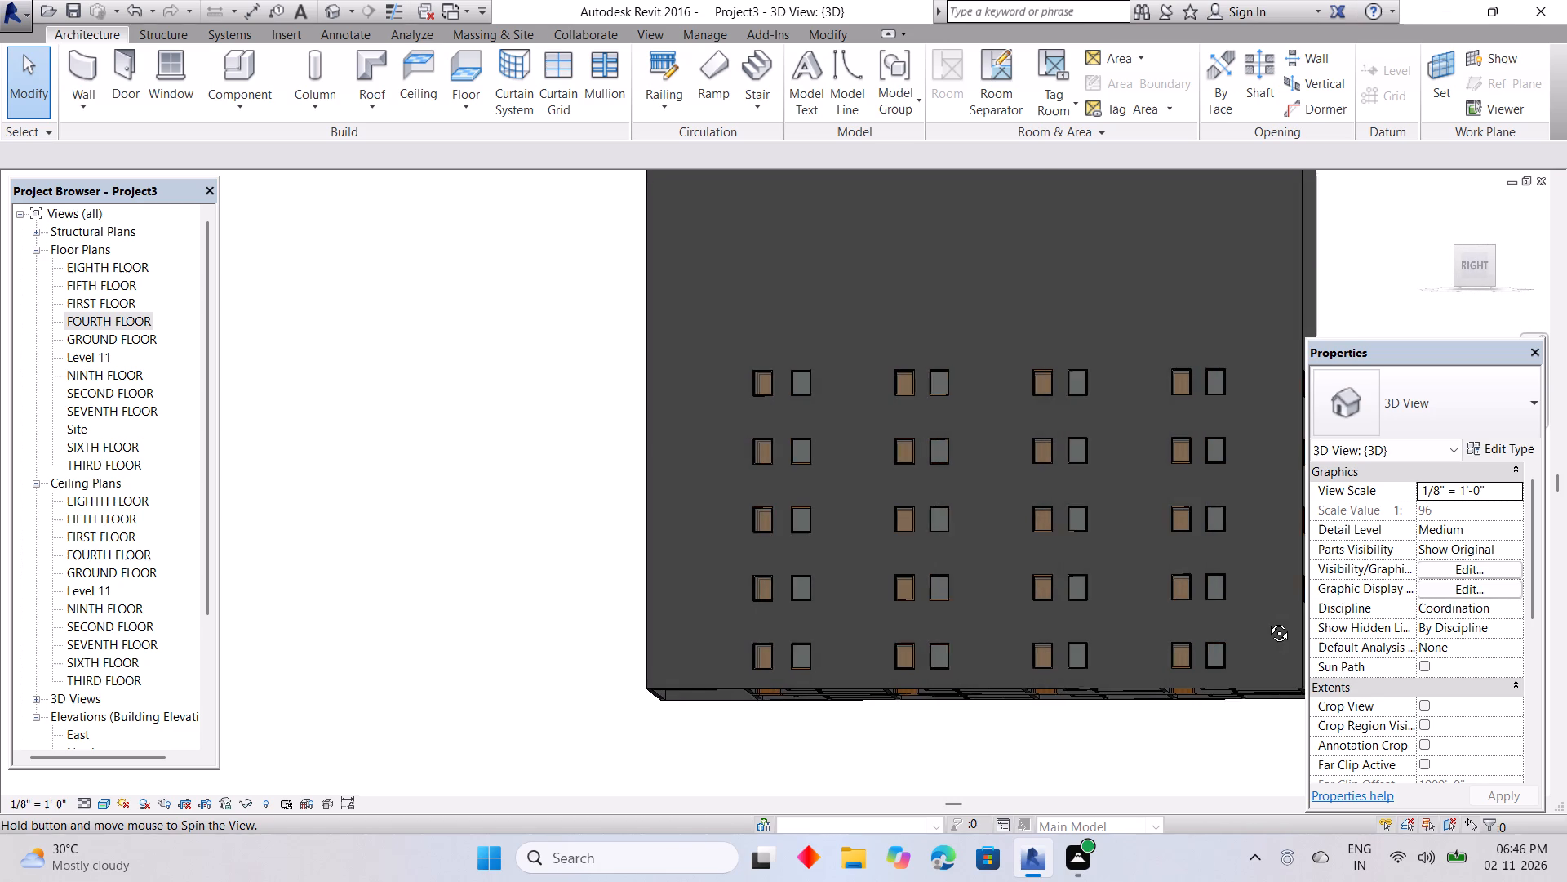
pyautogui.keyDown('shift'); pyautogui.moveTo(1267, 621); pyautogui.dragTo(1302, 634, button='middle'); pyautogui.keyUp('shift')
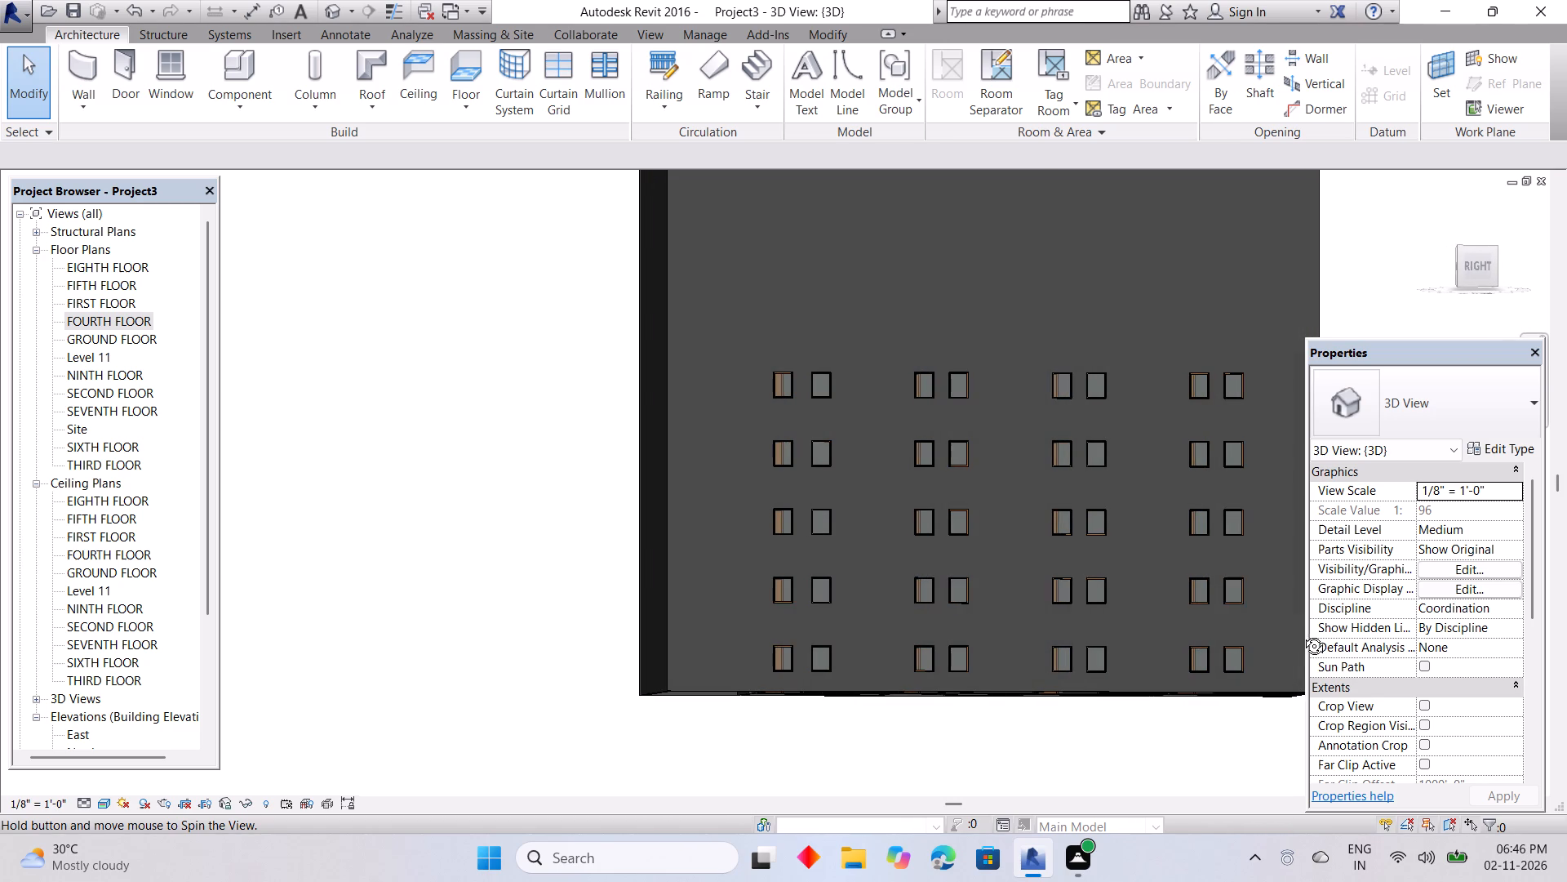
pyautogui.keyDown('shift'); pyautogui.moveTo(1302, 634); pyautogui.dragTo(1312, 648, button='middle'); pyautogui.keyUp('shift')
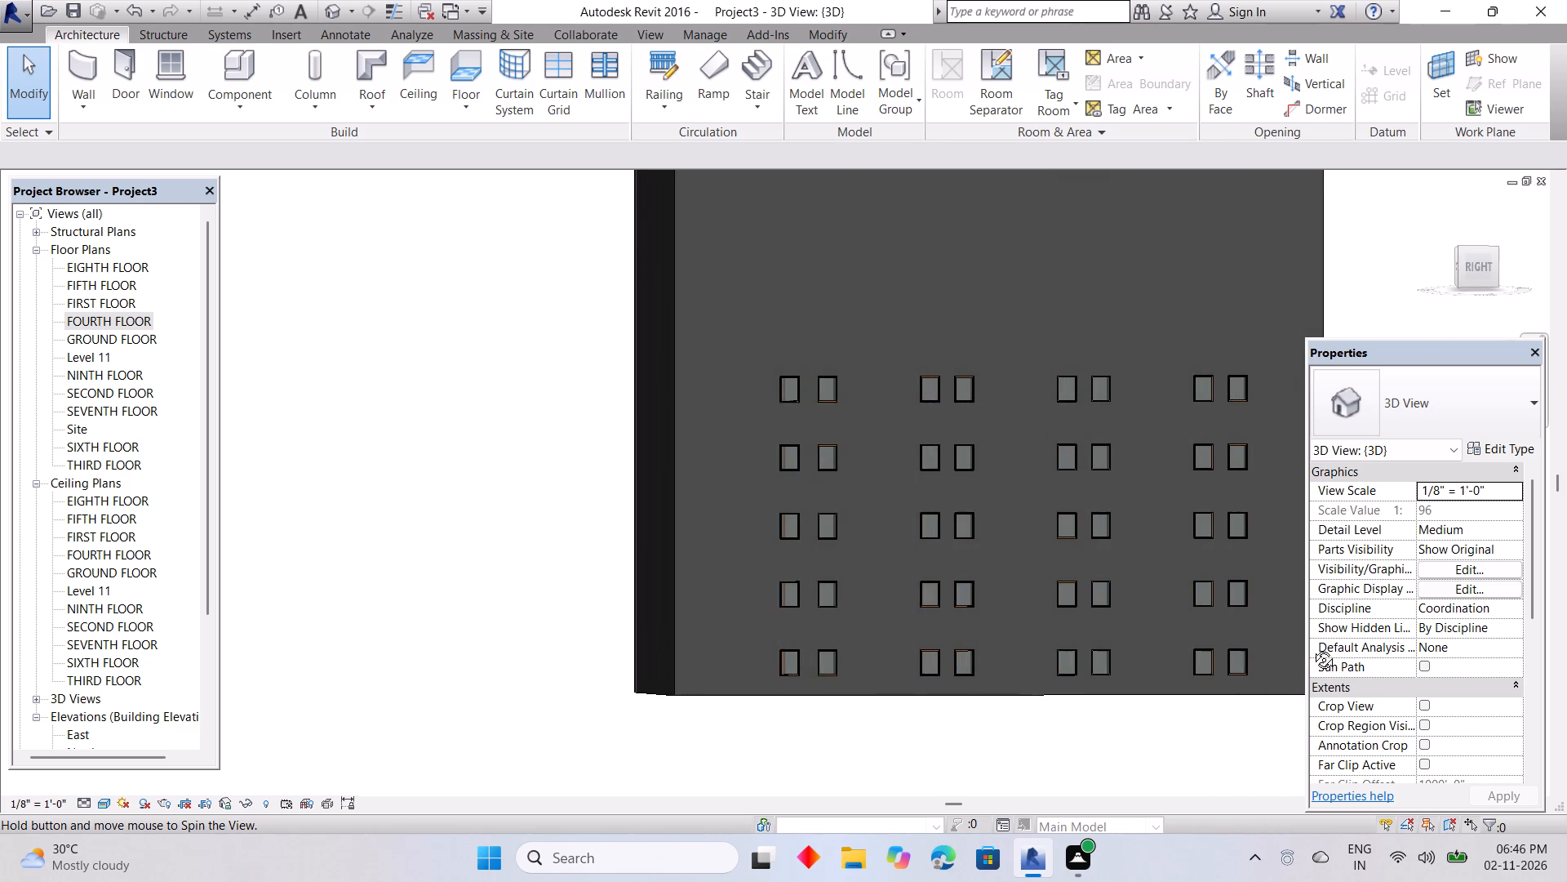
pyautogui.keyDown('shift'); pyautogui.moveTo(1312, 648); pyautogui.dragTo(1312, 648, button='middle'); pyautogui.keyUp('shift')
pyautogui.keyDown('shift'); pyautogui.moveTo(967, 650); pyautogui.dragTo(910, 649, button='middle'); pyautogui.keyUp('shift')
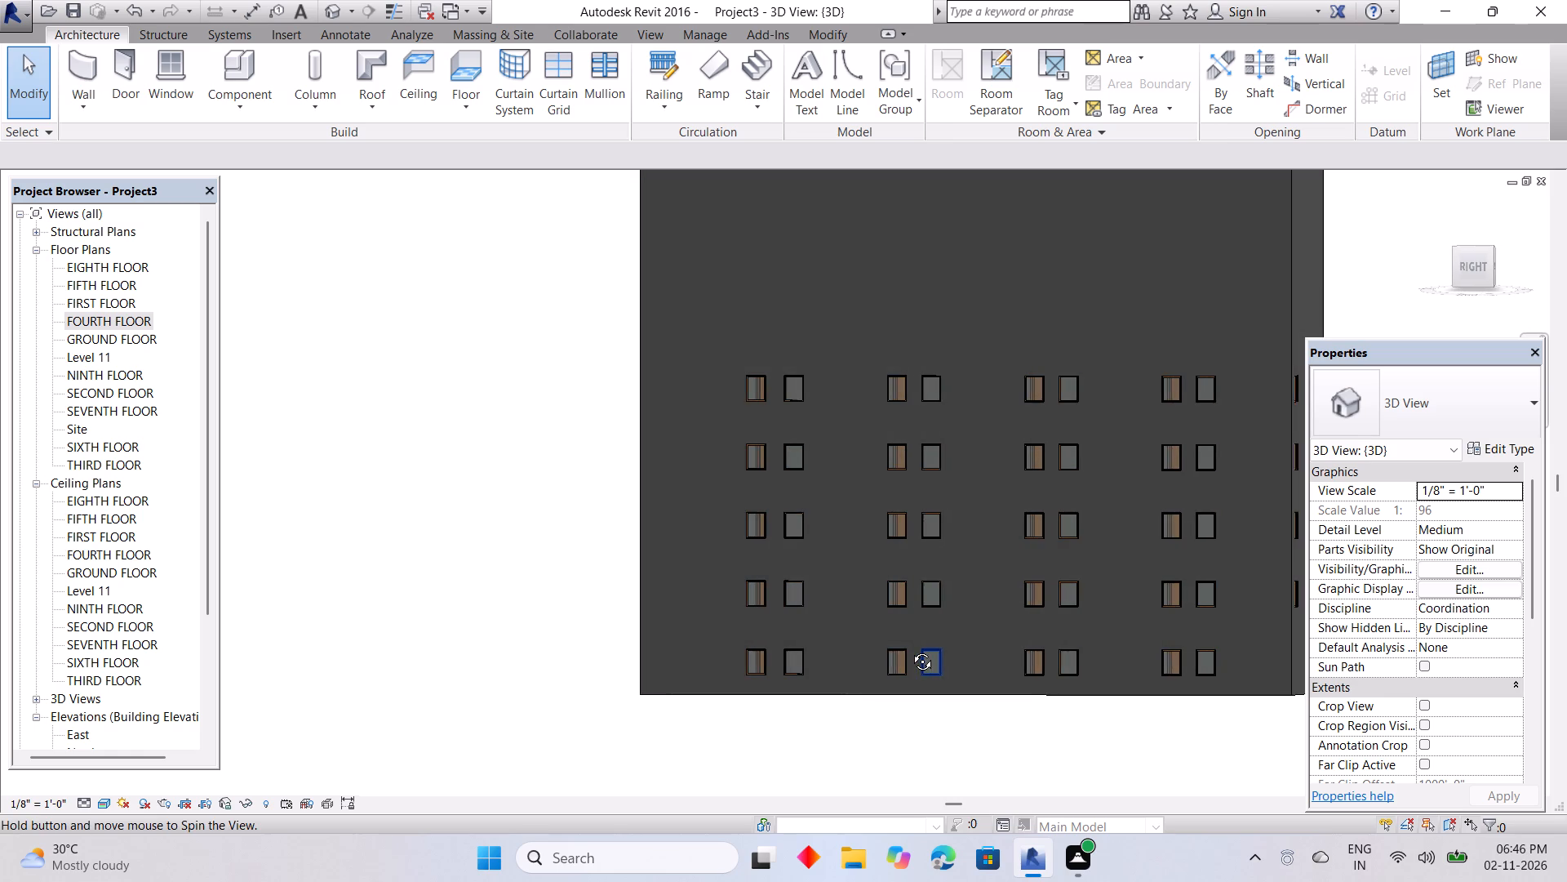
pyautogui.keyDown('shift'); pyautogui.moveTo(910, 649); pyautogui.dragTo(909, 649, button='middle'); pyautogui.keyUp('shift')
pyautogui.keyDown('shift'); pyautogui.moveTo(1120, 642); pyautogui.dragTo(1023, 655, button='middle'); pyautogui.keyUp('shift')
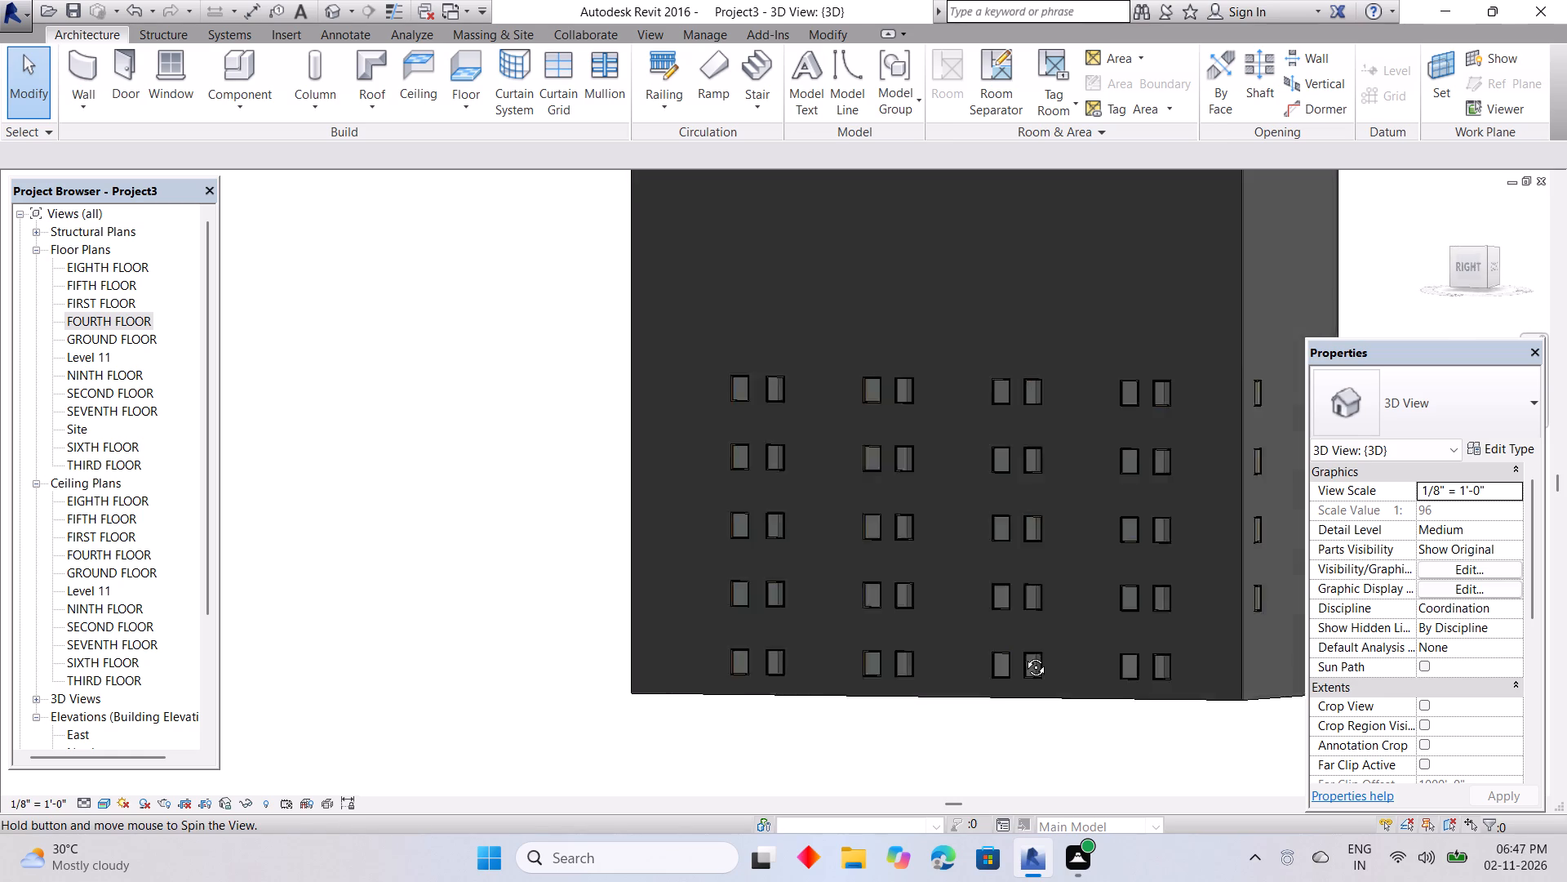
pyautogui.keyDown('shift'); pyautogui.moveTo(1023, 655); pyautogui.dragTo(761, 658, button='middle'); pyautogui.keyUp('shift')
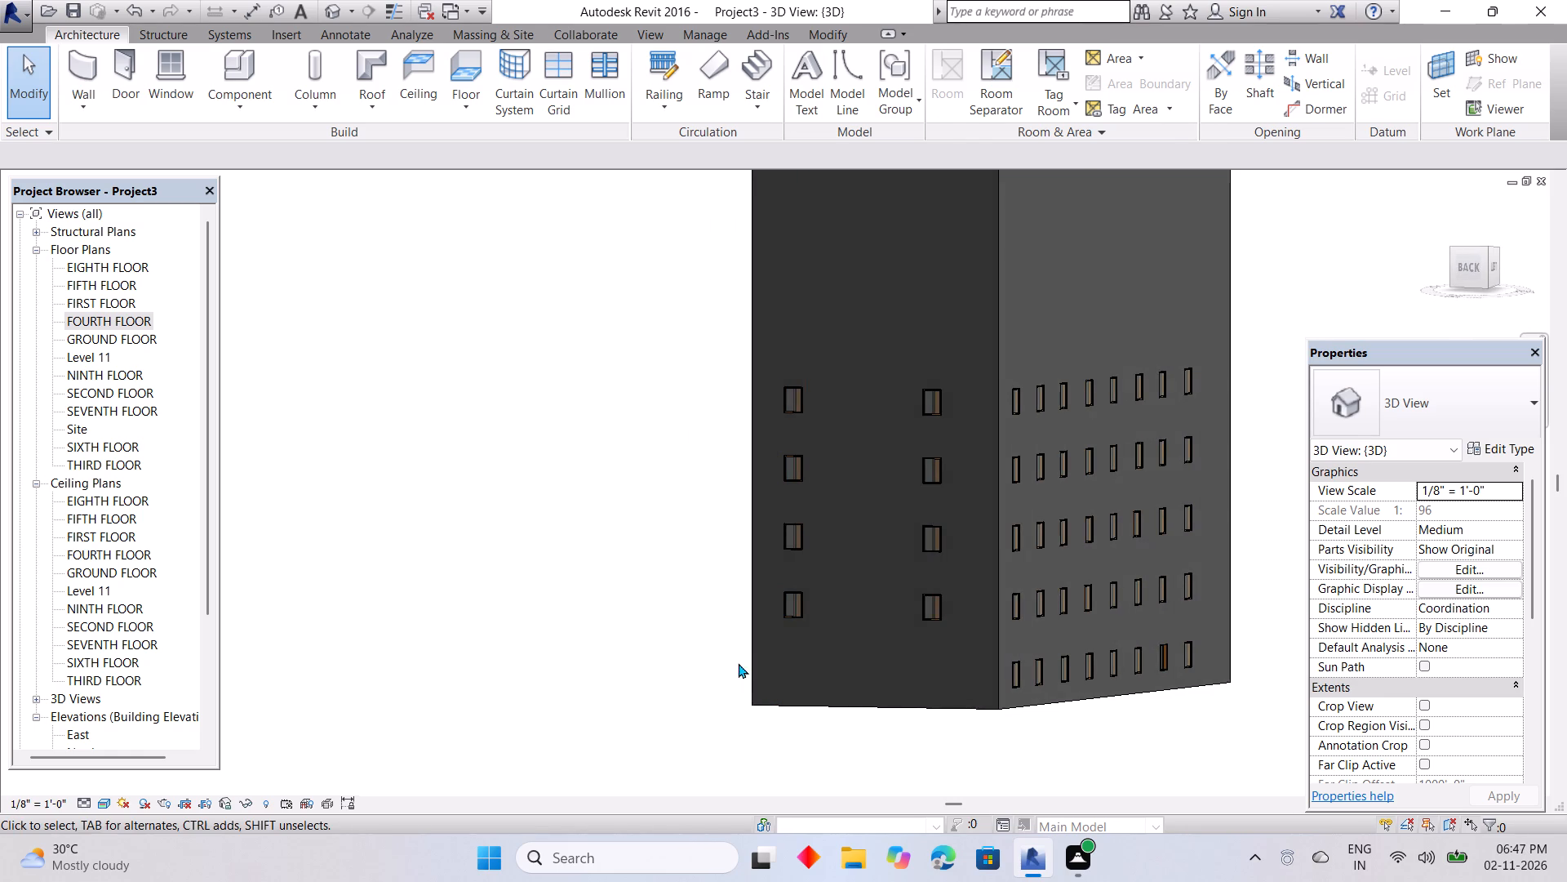
# In the ground floor plan, place two Fixed 36" x 48" windows on the back outer wall, each about 4' 11 1/4" from the adjacent walls.
pyautogui.click(101, 340)
pyautogui.click(101, 339)
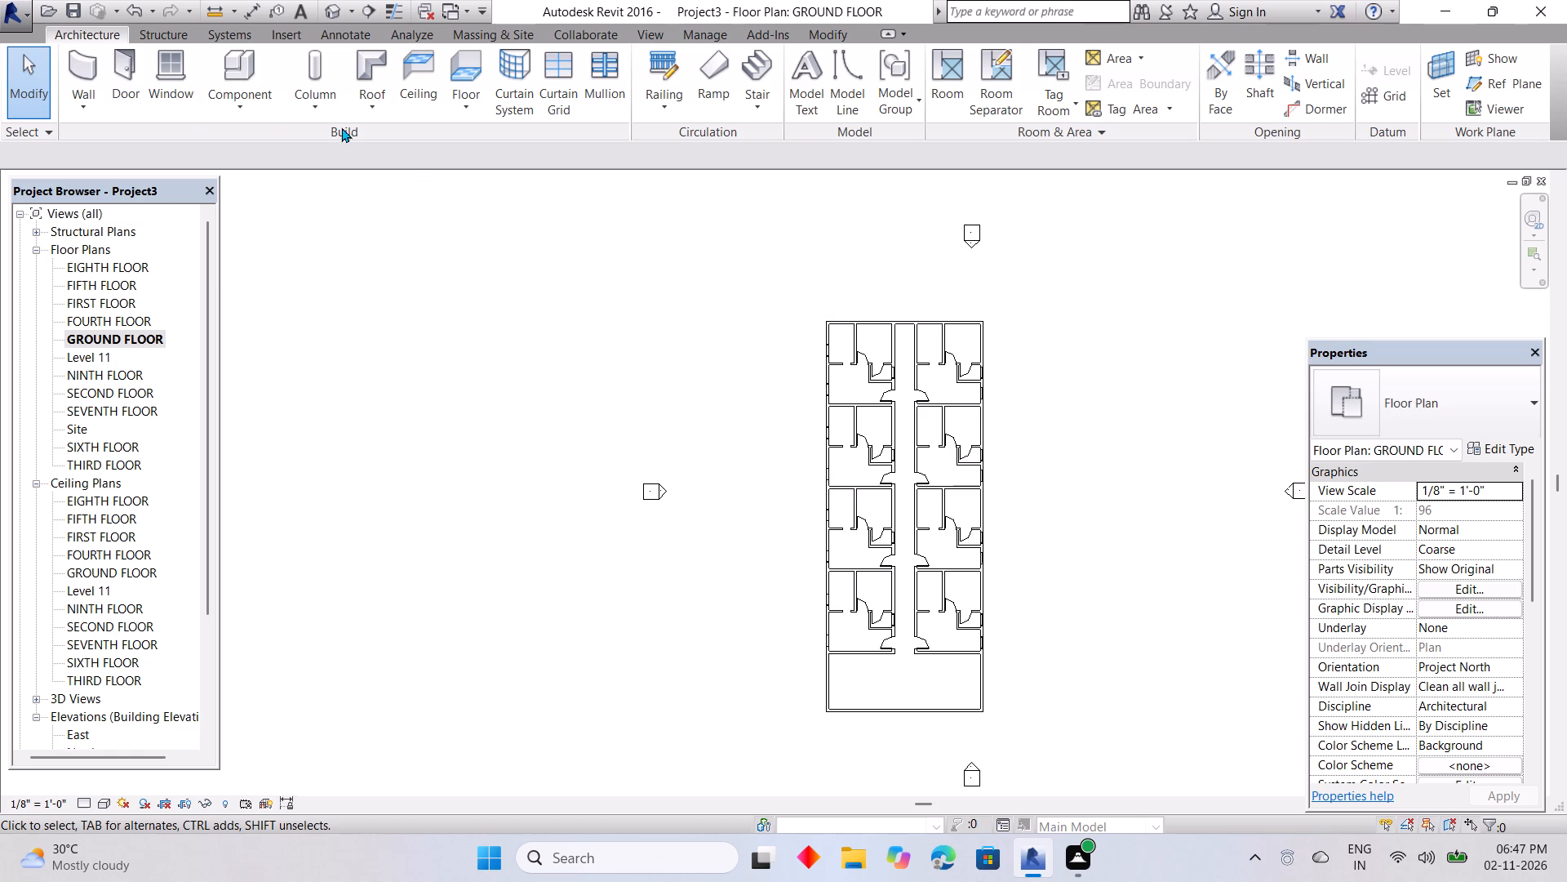
pyautogui.click(171, 73)
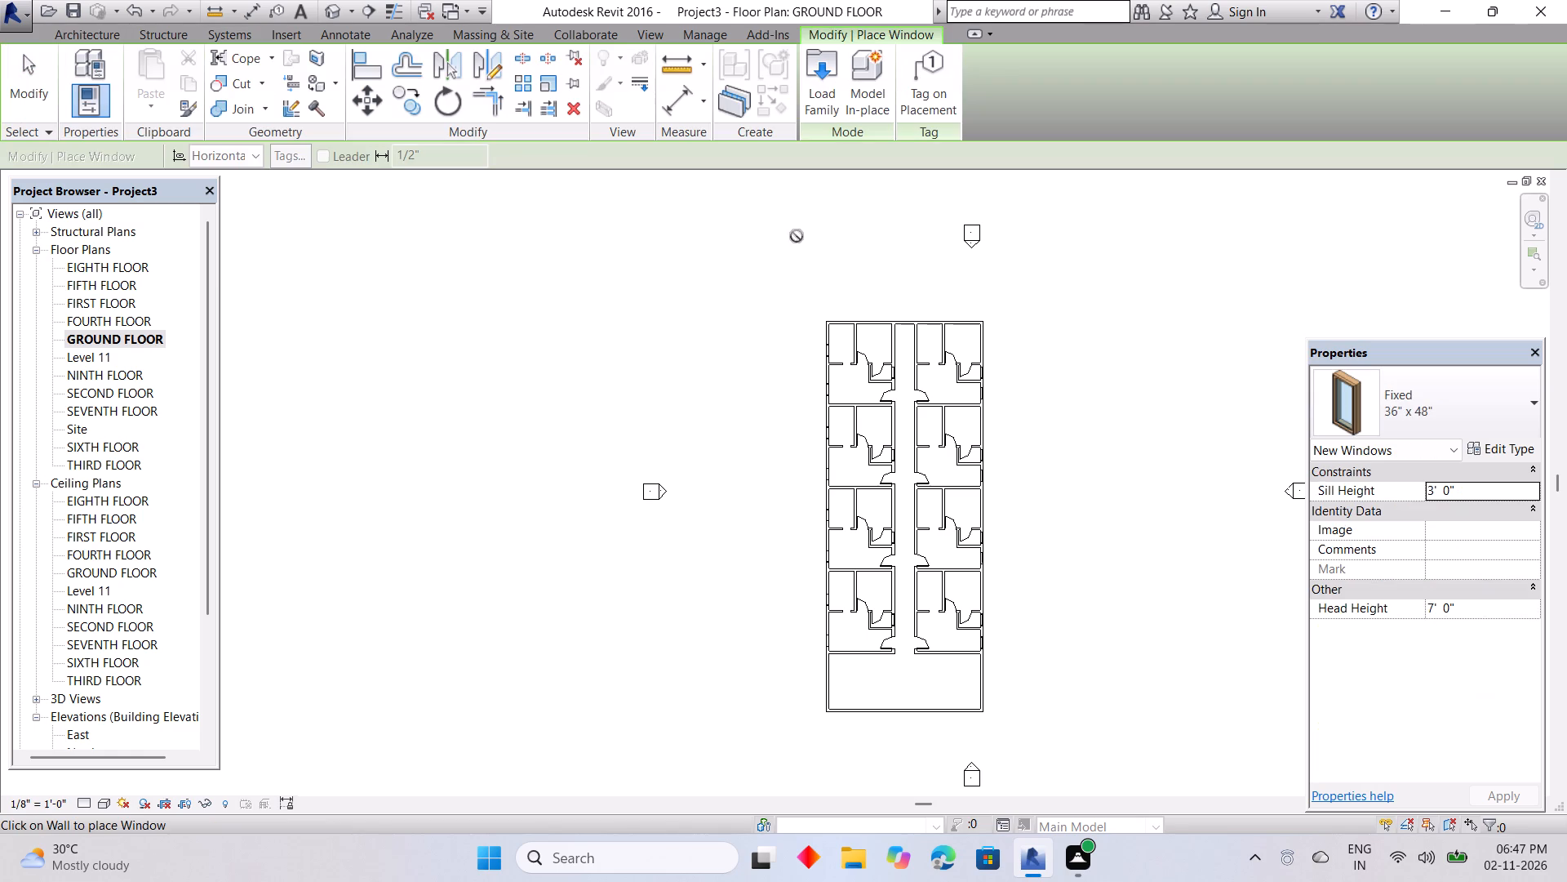
pyautogui.scroll(5, 867, 337)
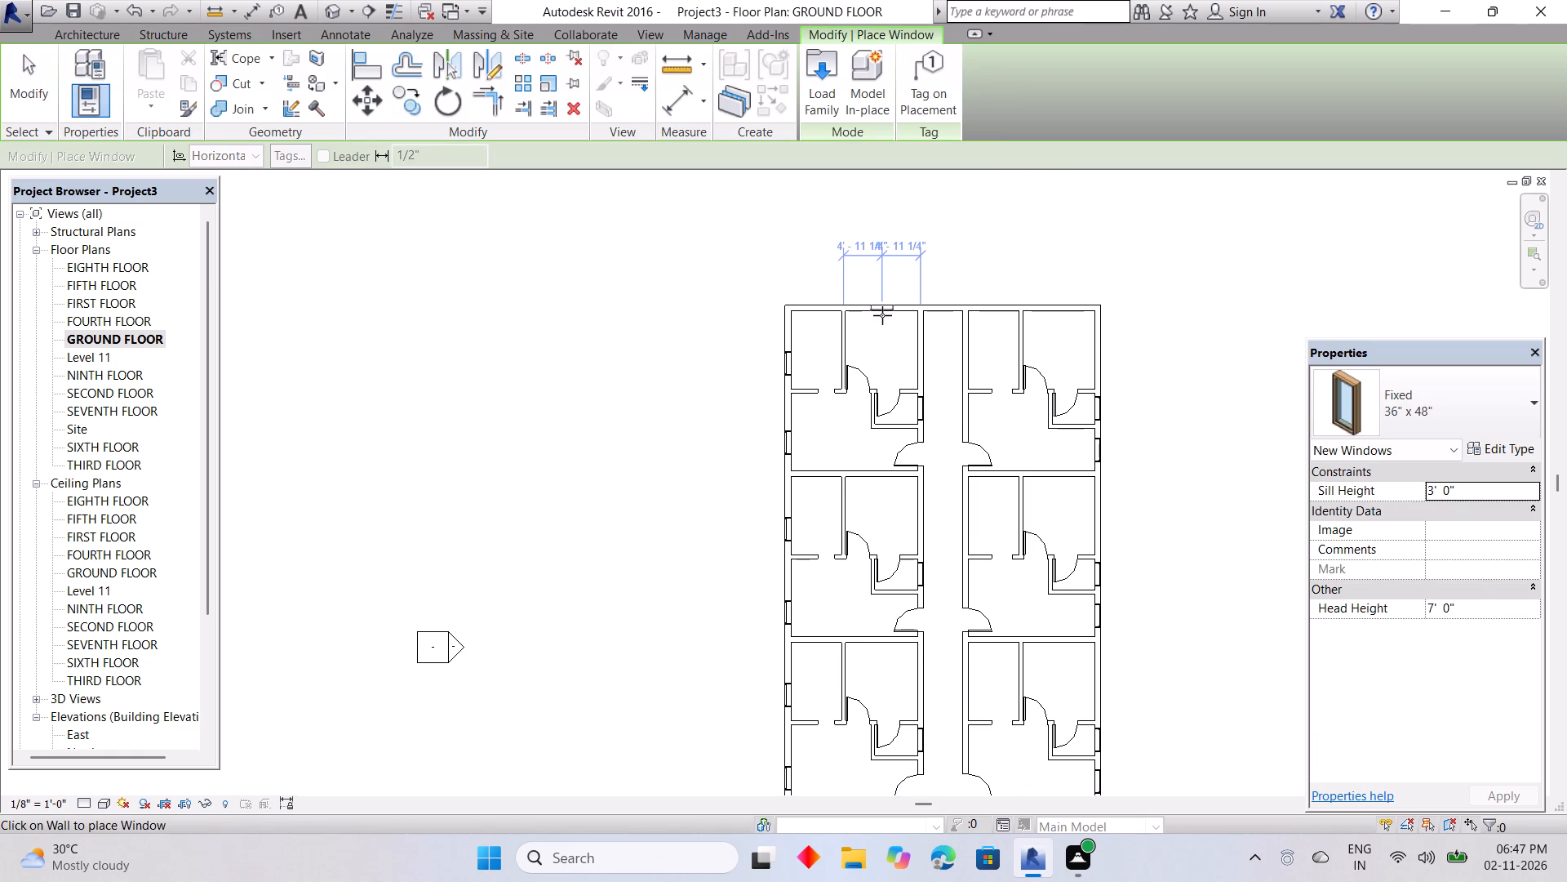
pyautogui.click(882, 300)
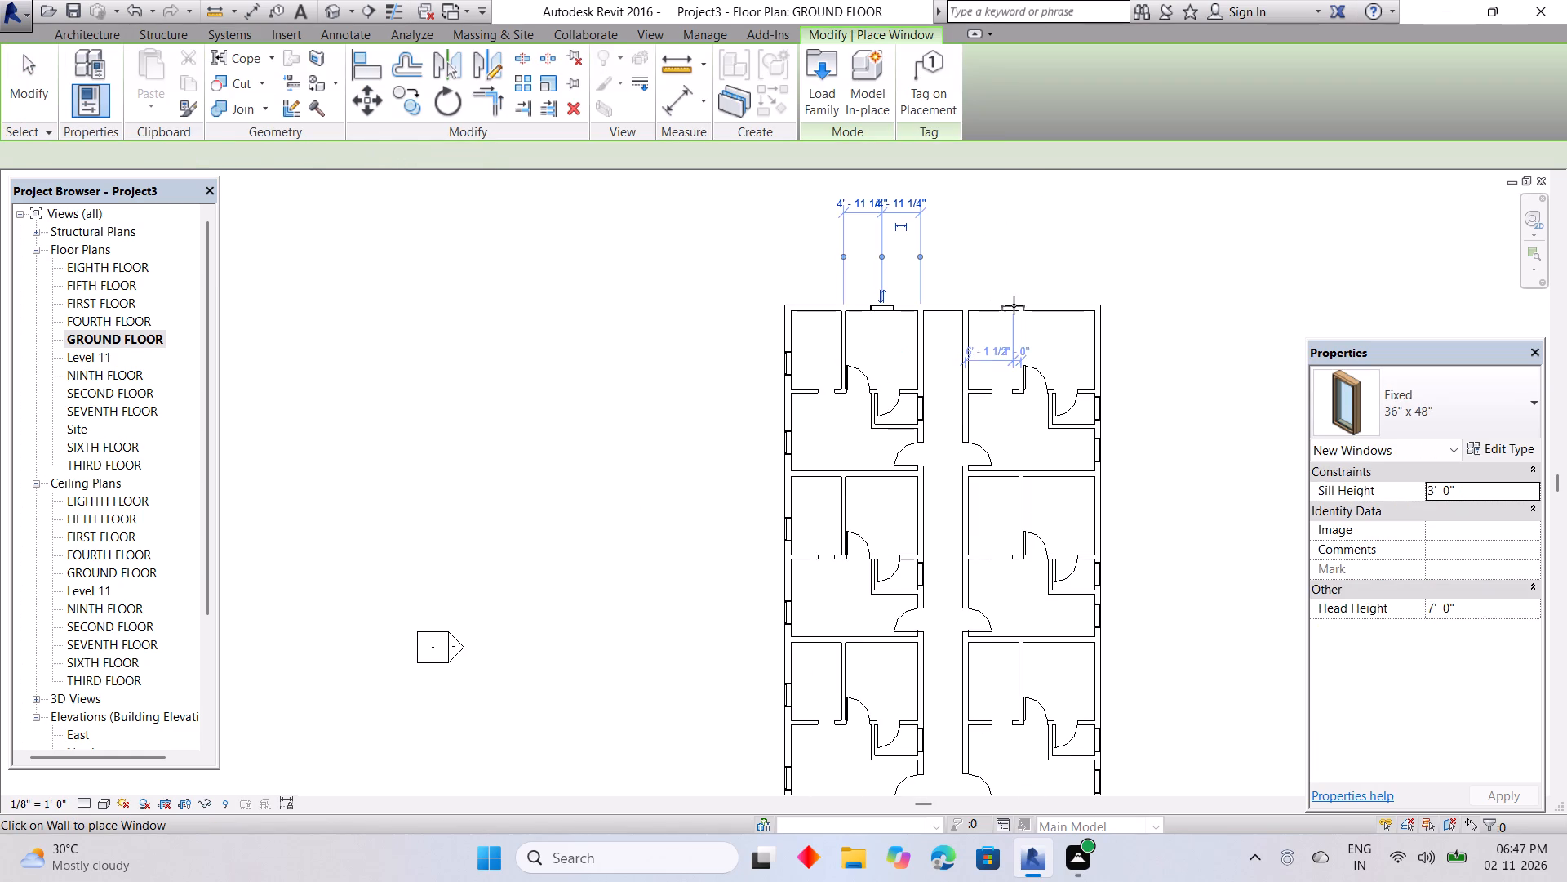
pyautogui.click(1059, 301)
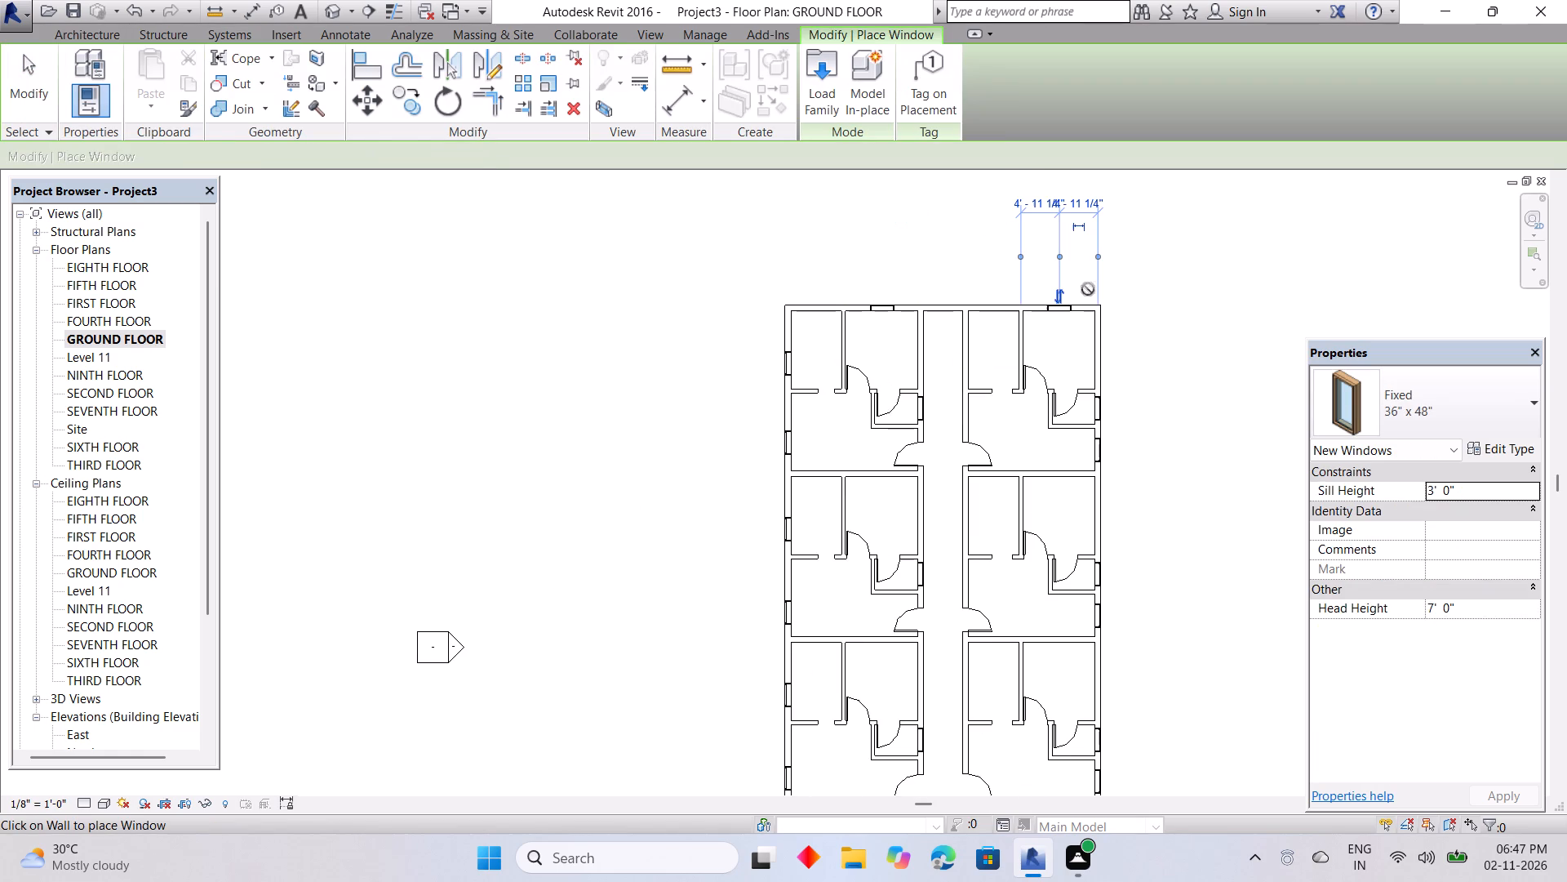
pyautogui.press('Escape')
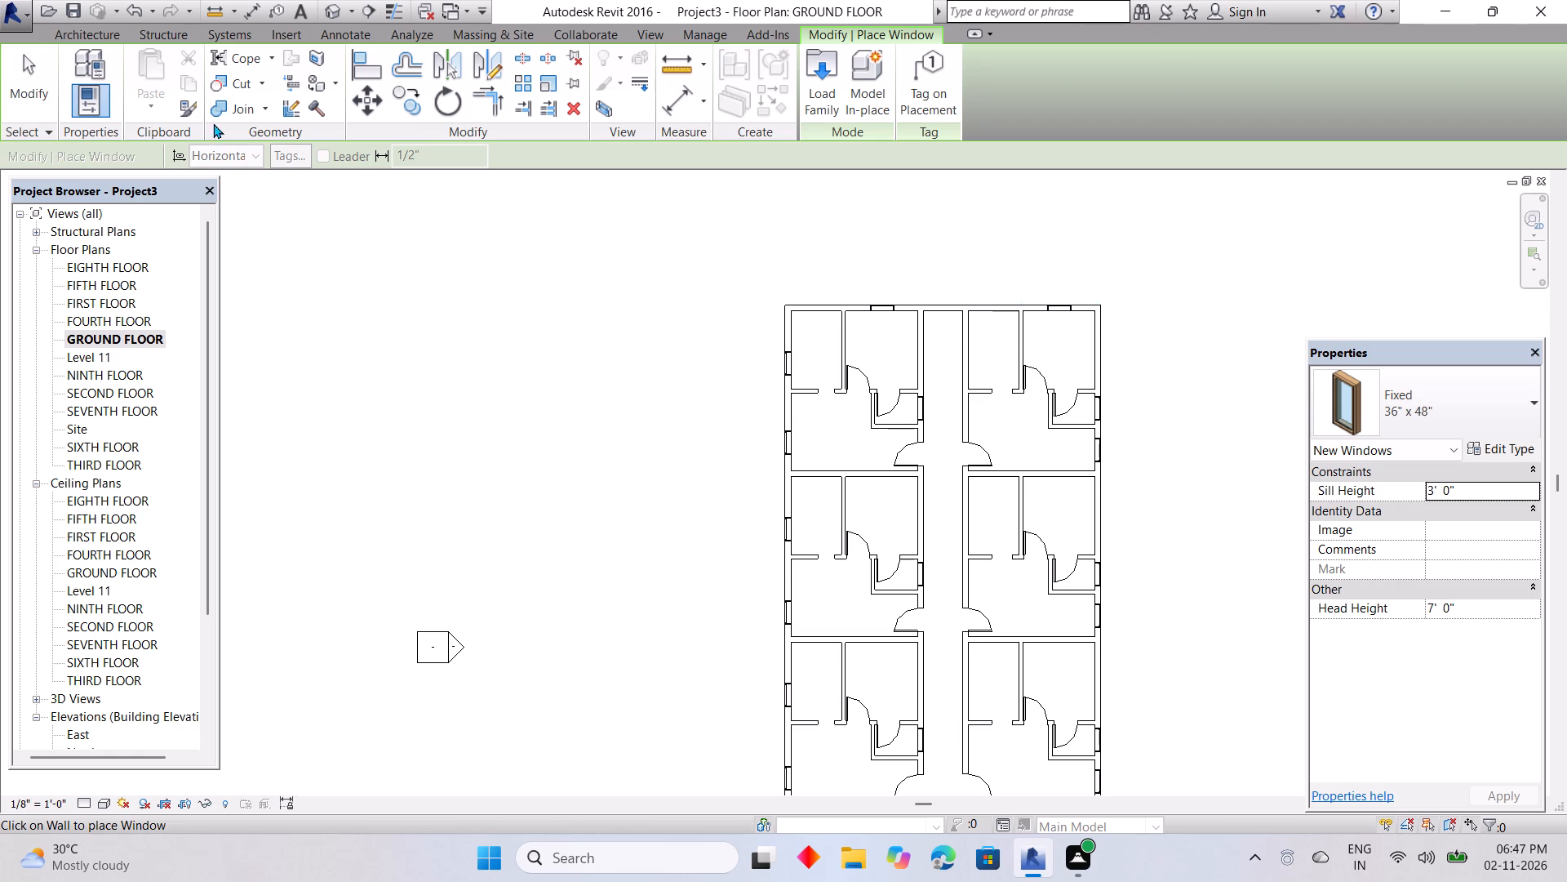
# In the 3D view, nudge the ground-floor window in the back facade's left column rightward into line with the windows above.
pyautogui.click(338, 12)
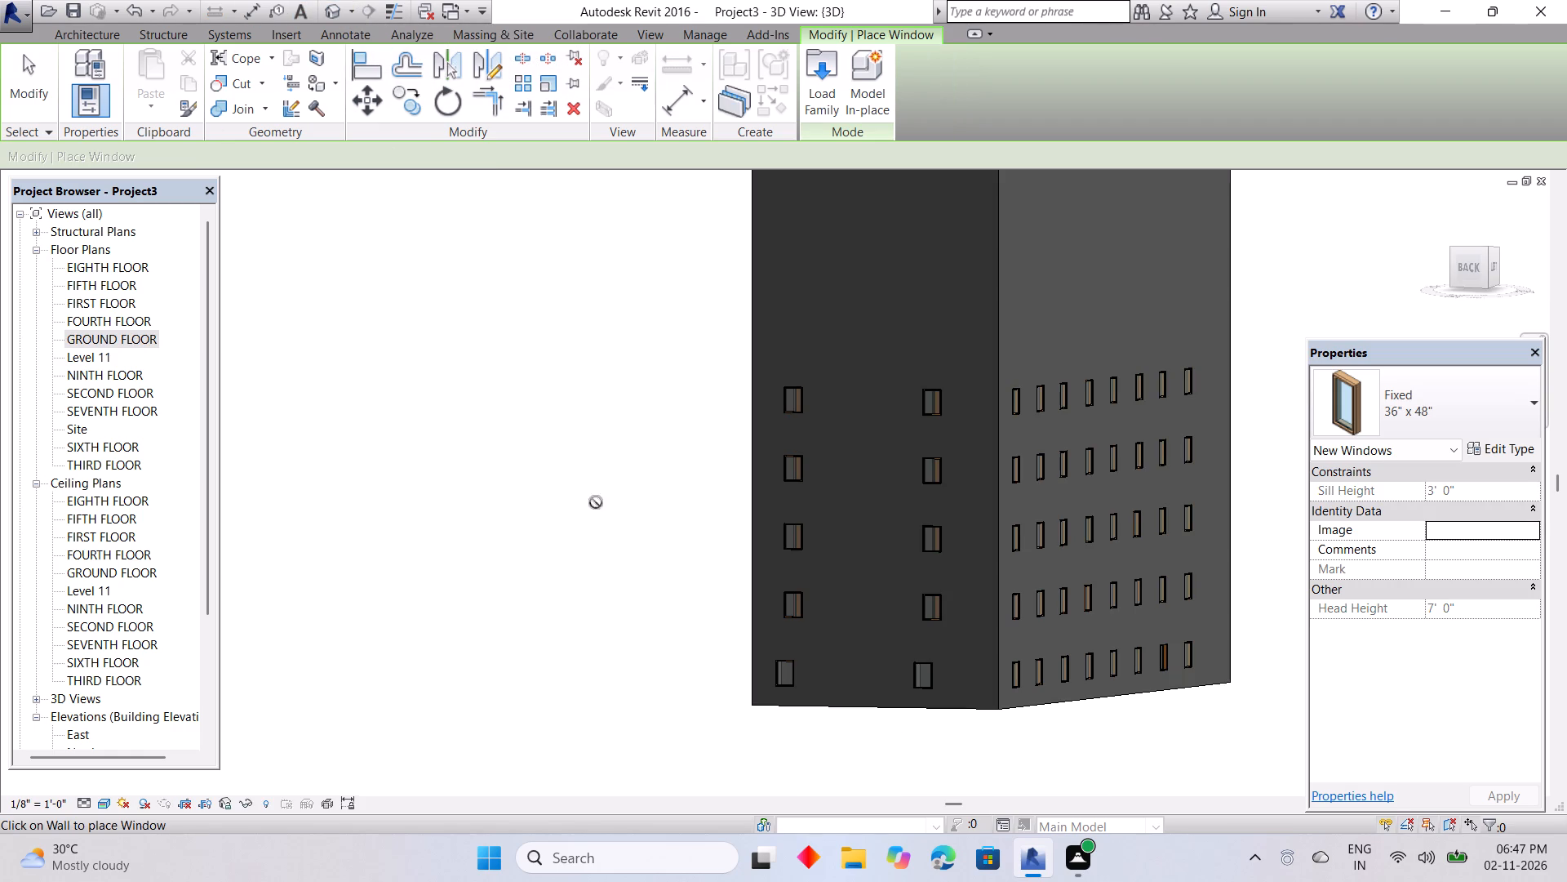
pyautogui.keyDown('shift'); pyautogui.moveTo(608, 575); pyautogui.dragTo(702, 608, button='middle'); pyautogui.keyUp('shift')
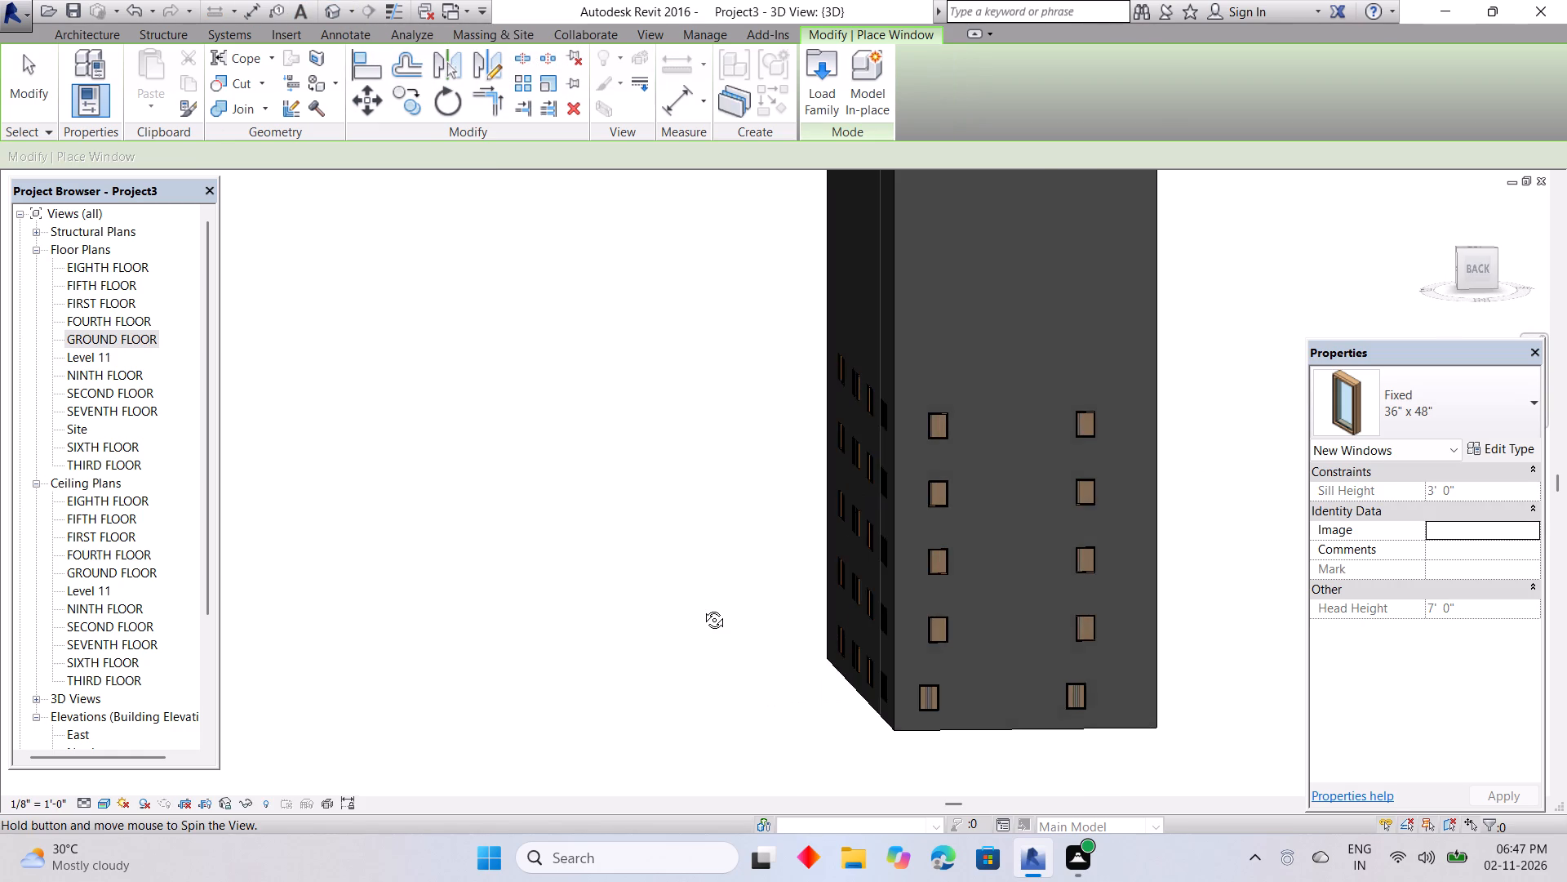
pyautogui.keyDown('shift'); pyautogui.moveTo(702, 608); pyautogui.dragTo(695, 608, button='middle'); pyautogui.keyUp('shift')
pyautogui.scroll(3, 837, 733)
pyautogui.moveTo(865, 746); pyautogui.dragTo(673, 684, button='middle')
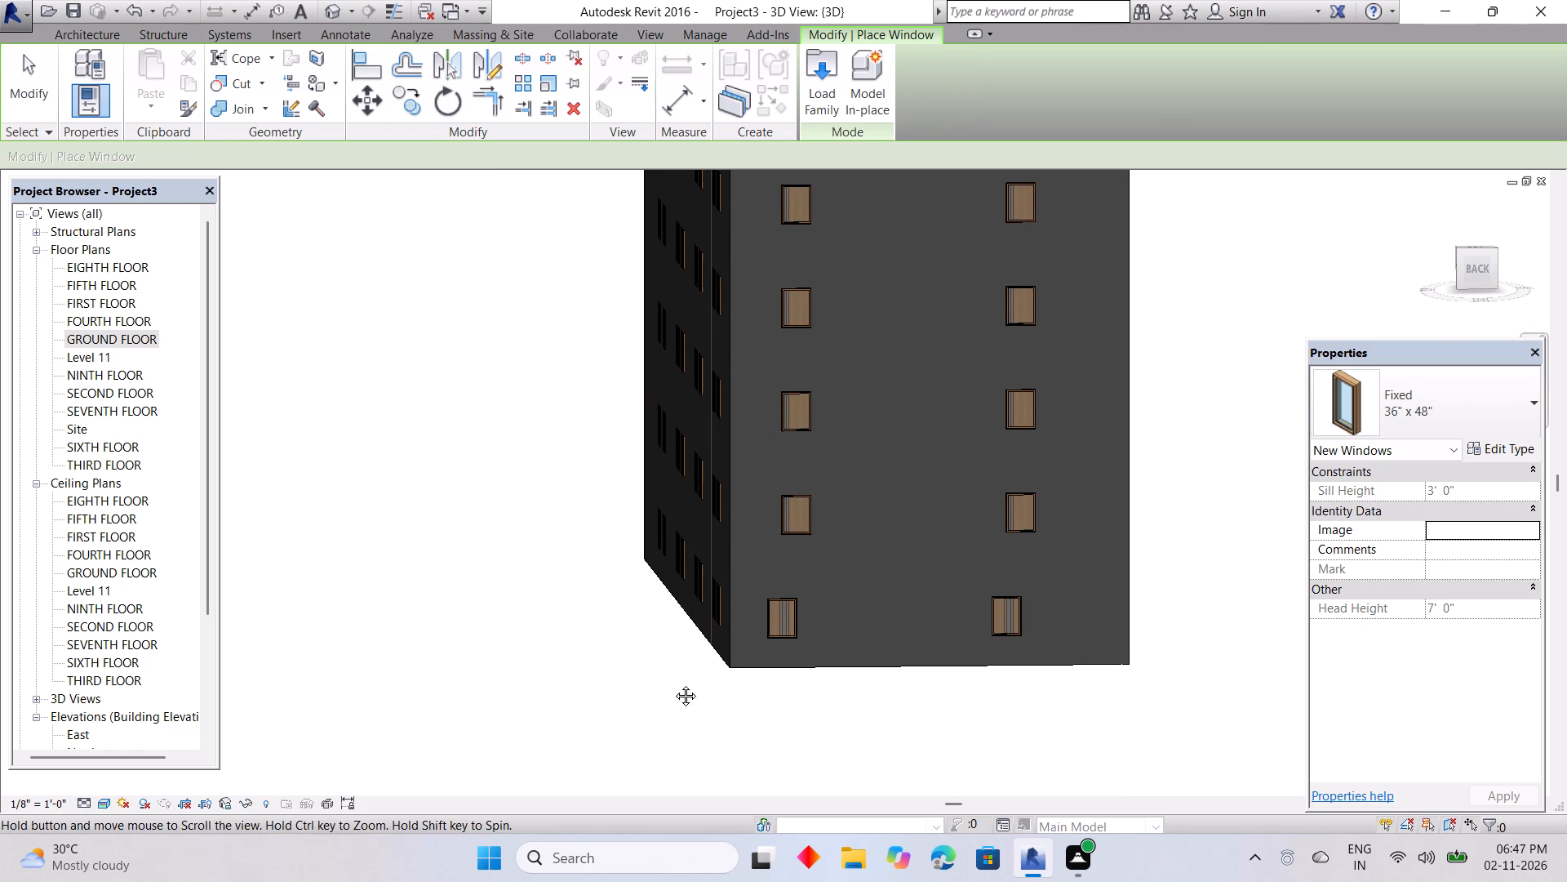
pyautogui.moveTo(673, 684); pyautogui.dragTo(672, 684, button='middle')
pyautogui.press('Escape')
pyautogui.click(780, 612)
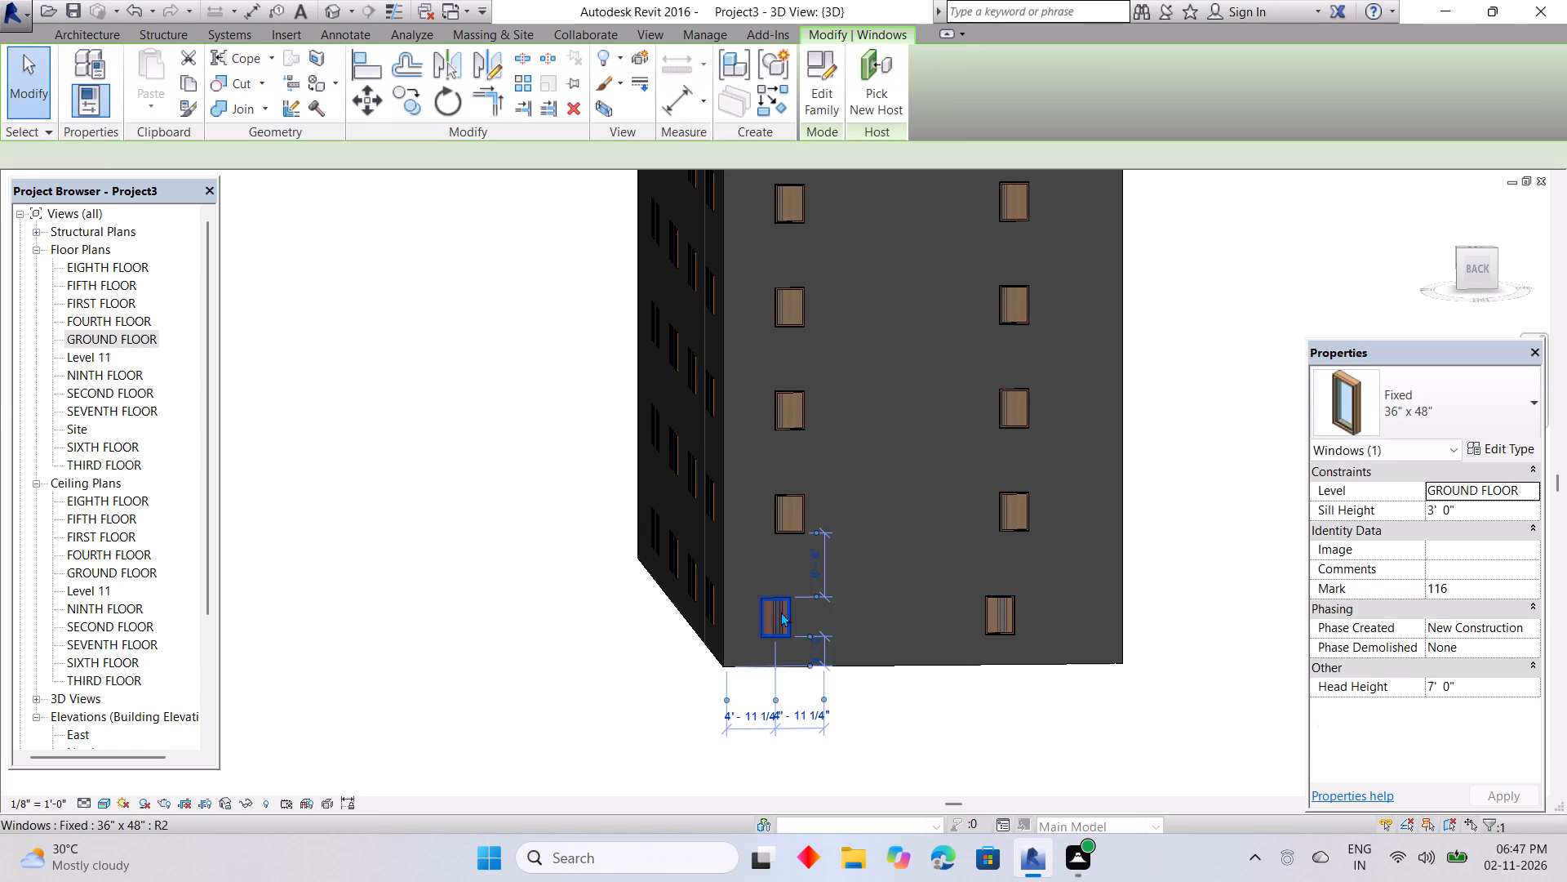
pyautogui.click(790, 629)
pyautogui.press('Right')
pyautogui.press('Right')
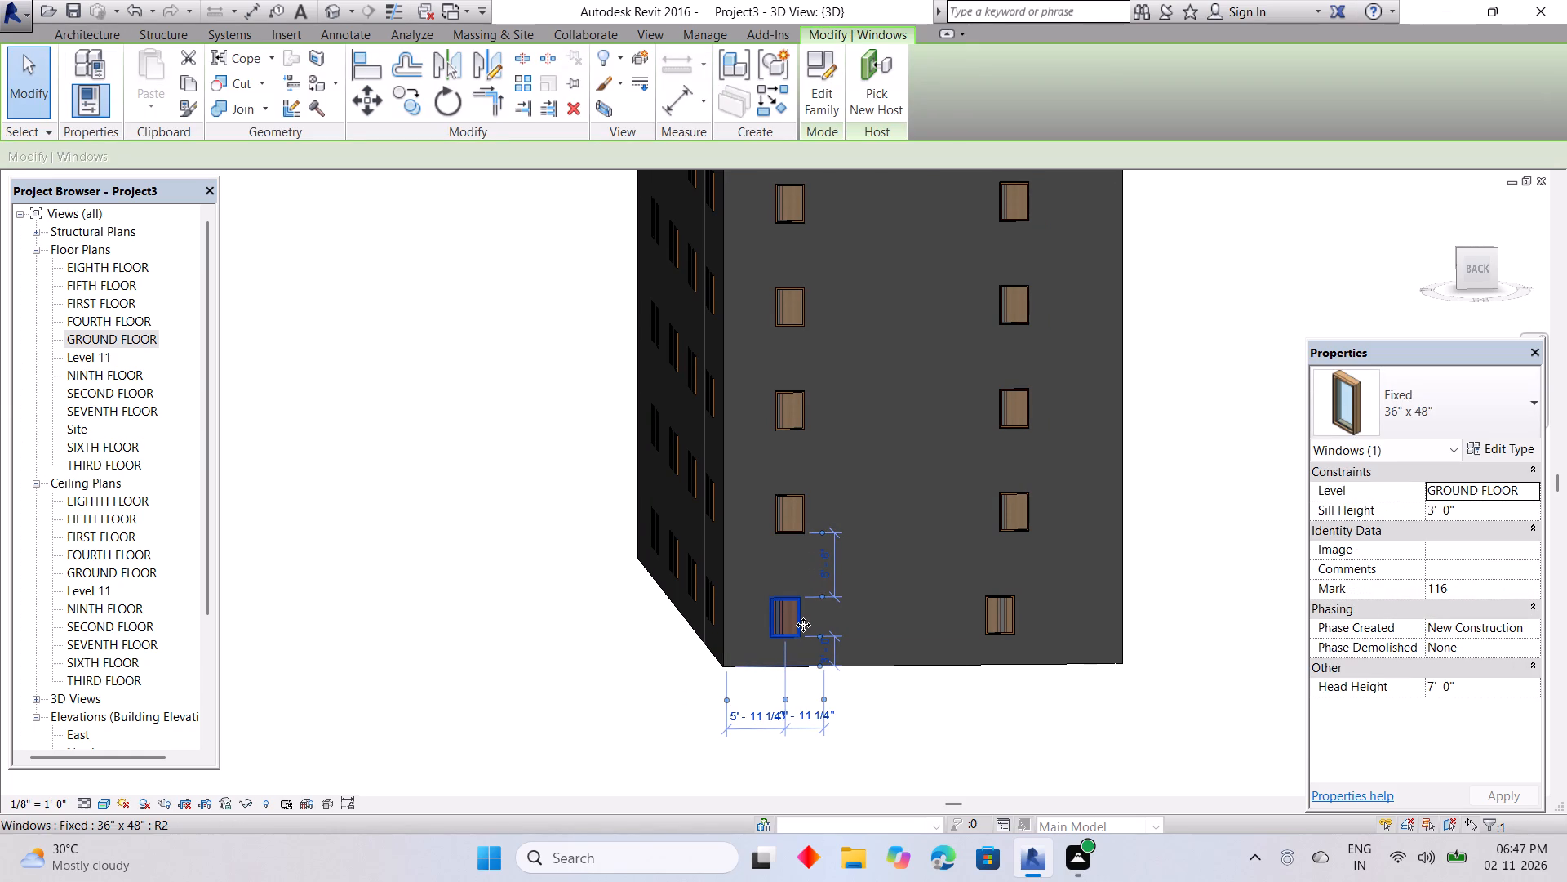
pyautogui.press('Right')
pyautogui.click(936, 586)
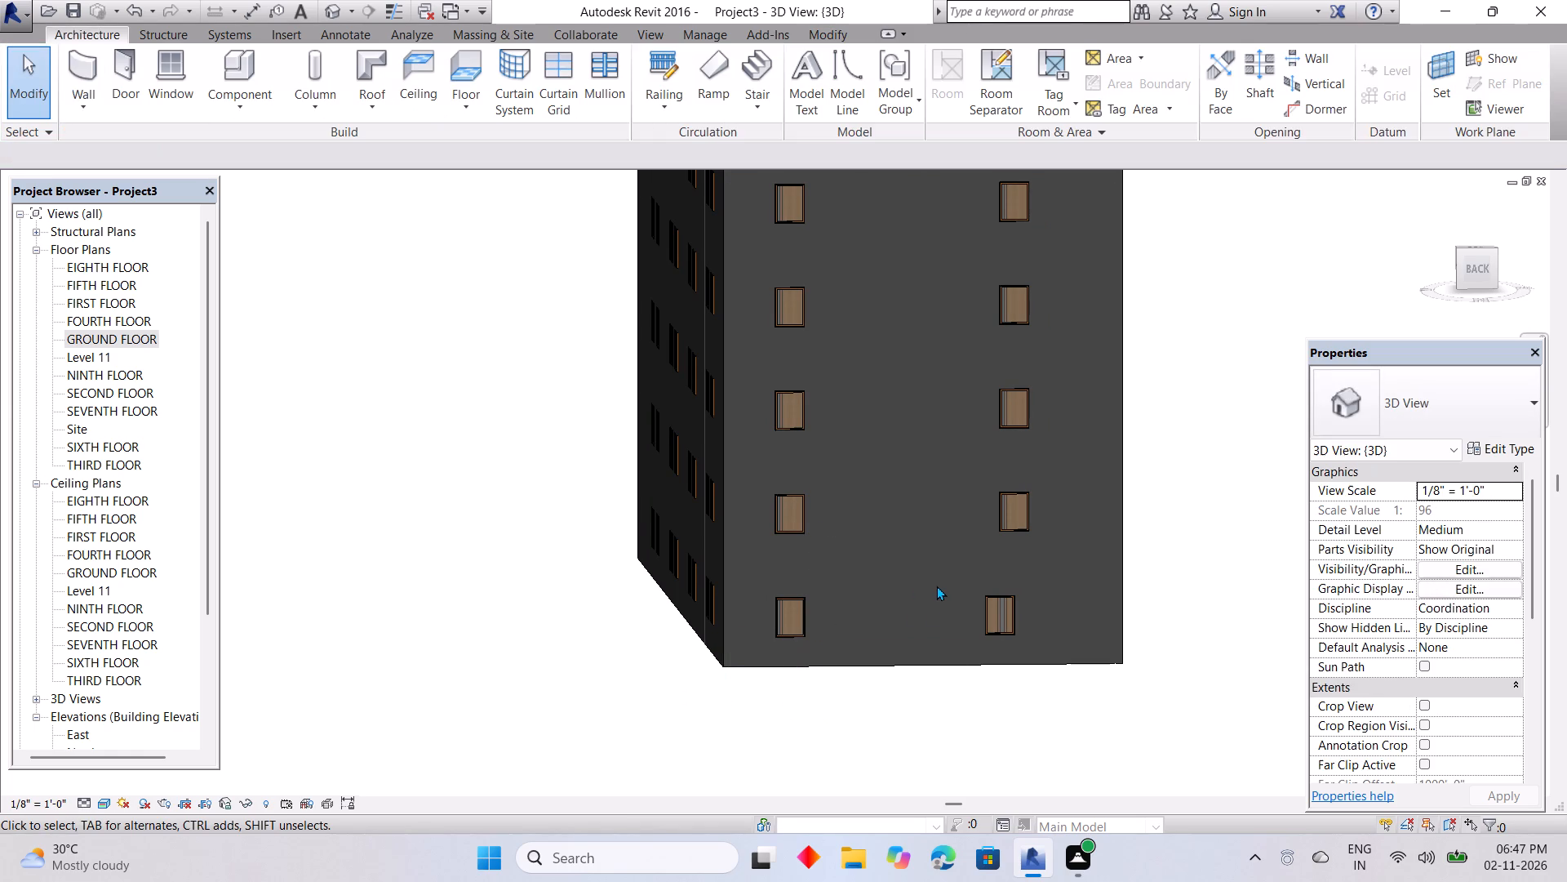
# Nudge the ground-floor window in the back facade's right column rightward to 5' 11 1/4" from the wall on its left.
pyautogui.click(1014, 636)
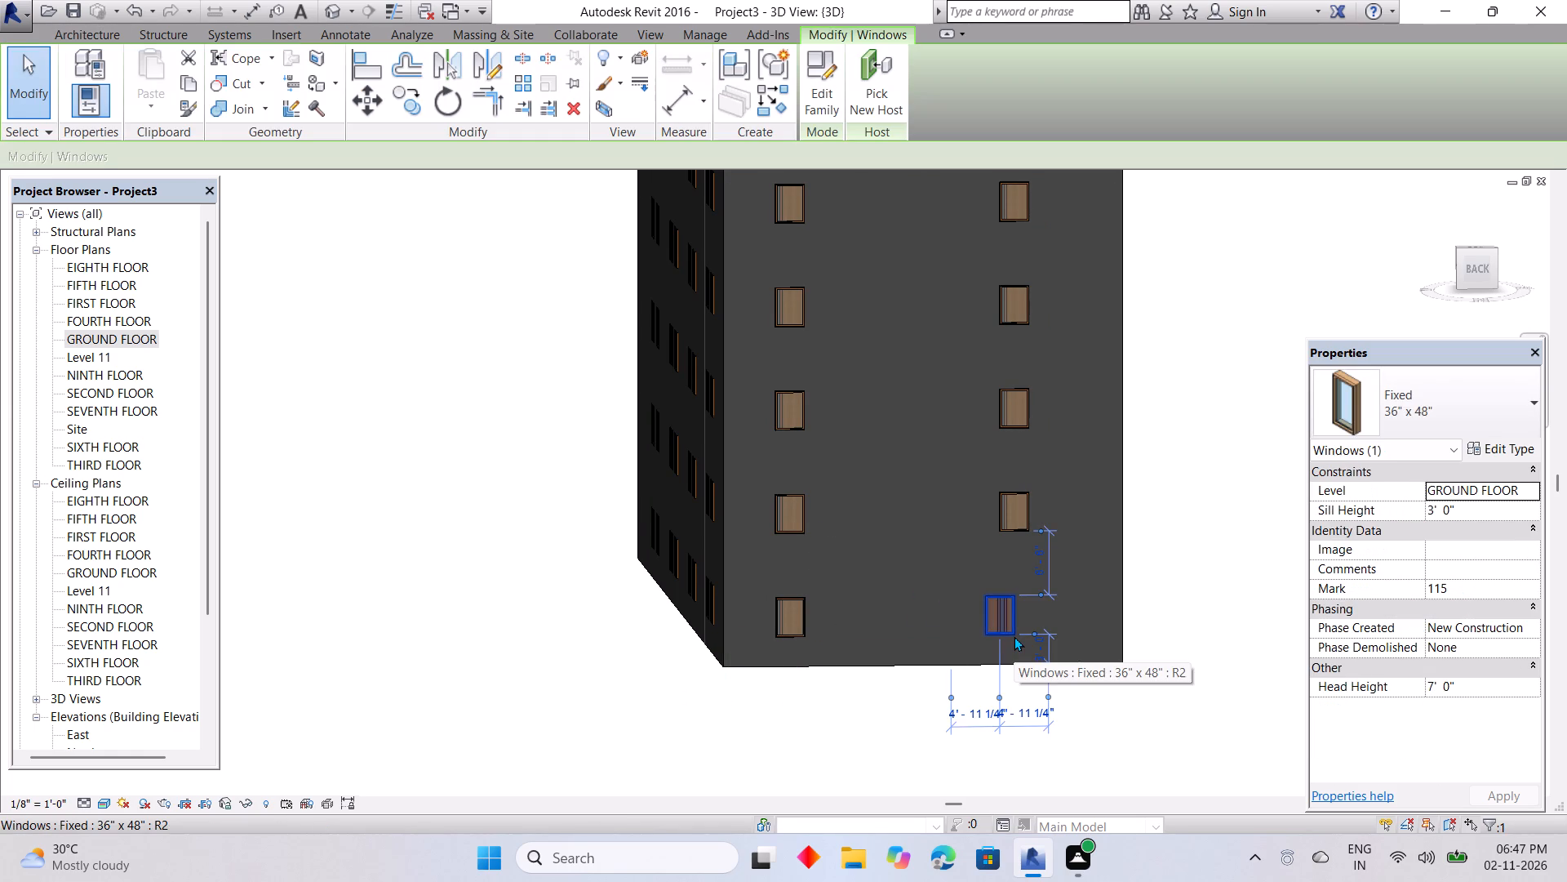
pyautogui.press('Right')
pyautogui.press('Right')
pyautogui.press('Right')
pyautogui.press('Left')
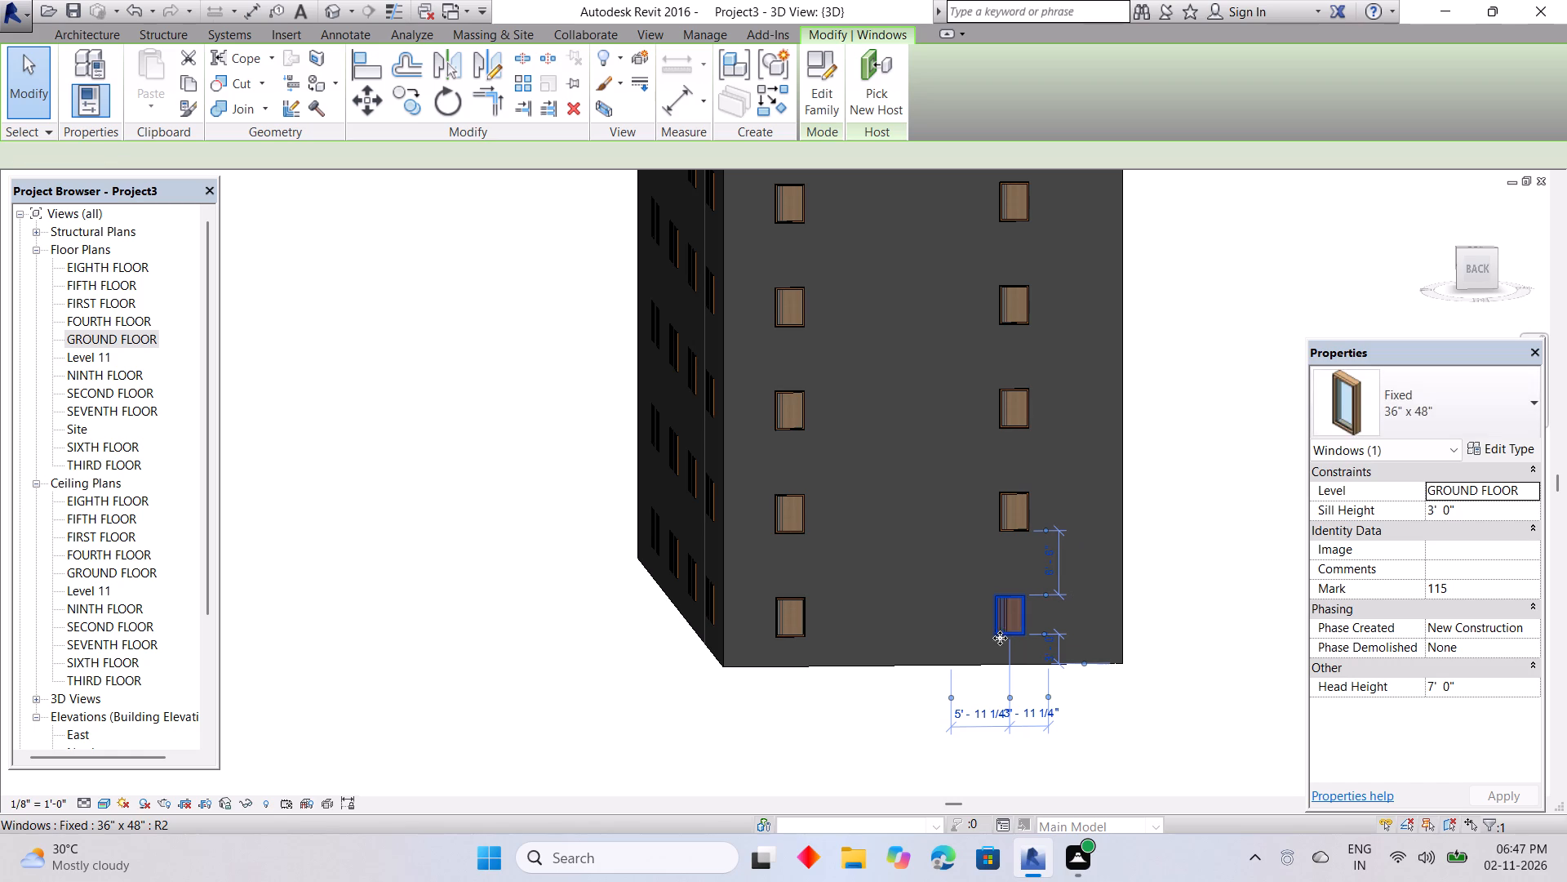
pyautogui.click(1074, 612)
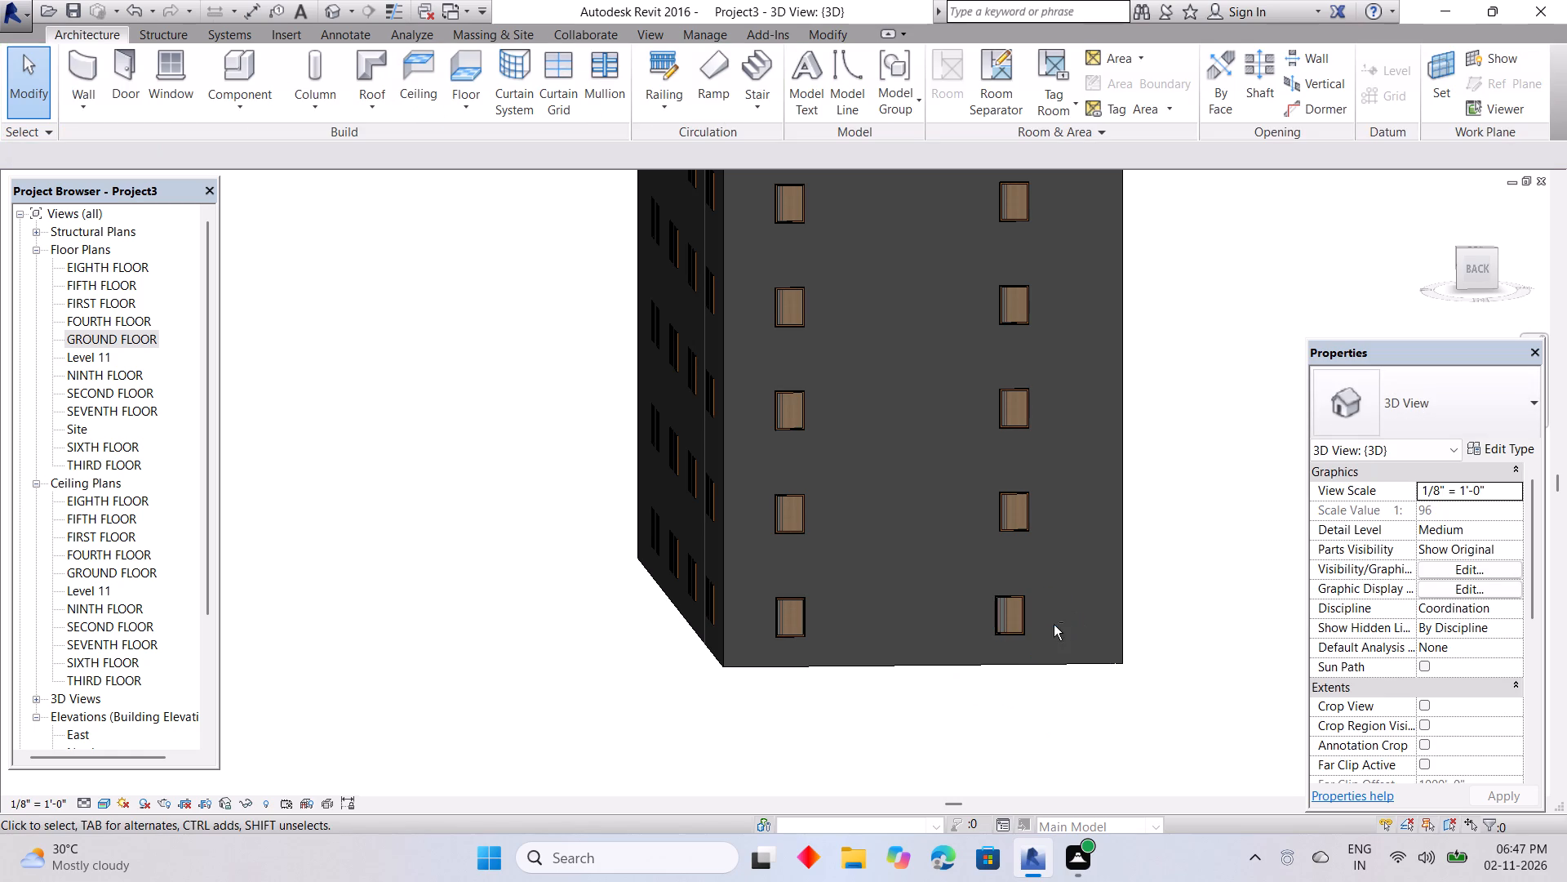
# Nudge the first-floor window in the back facade's right column leftward to line up with the ground-floor window below.
pyautogui.keyDown('shift'); pyautogui.moveTo(1054, 625); pyautogui.dragTo(1023, 672, button='middle'); pyautogui.keyUp('shift')
pyautogui.click(940, 573)
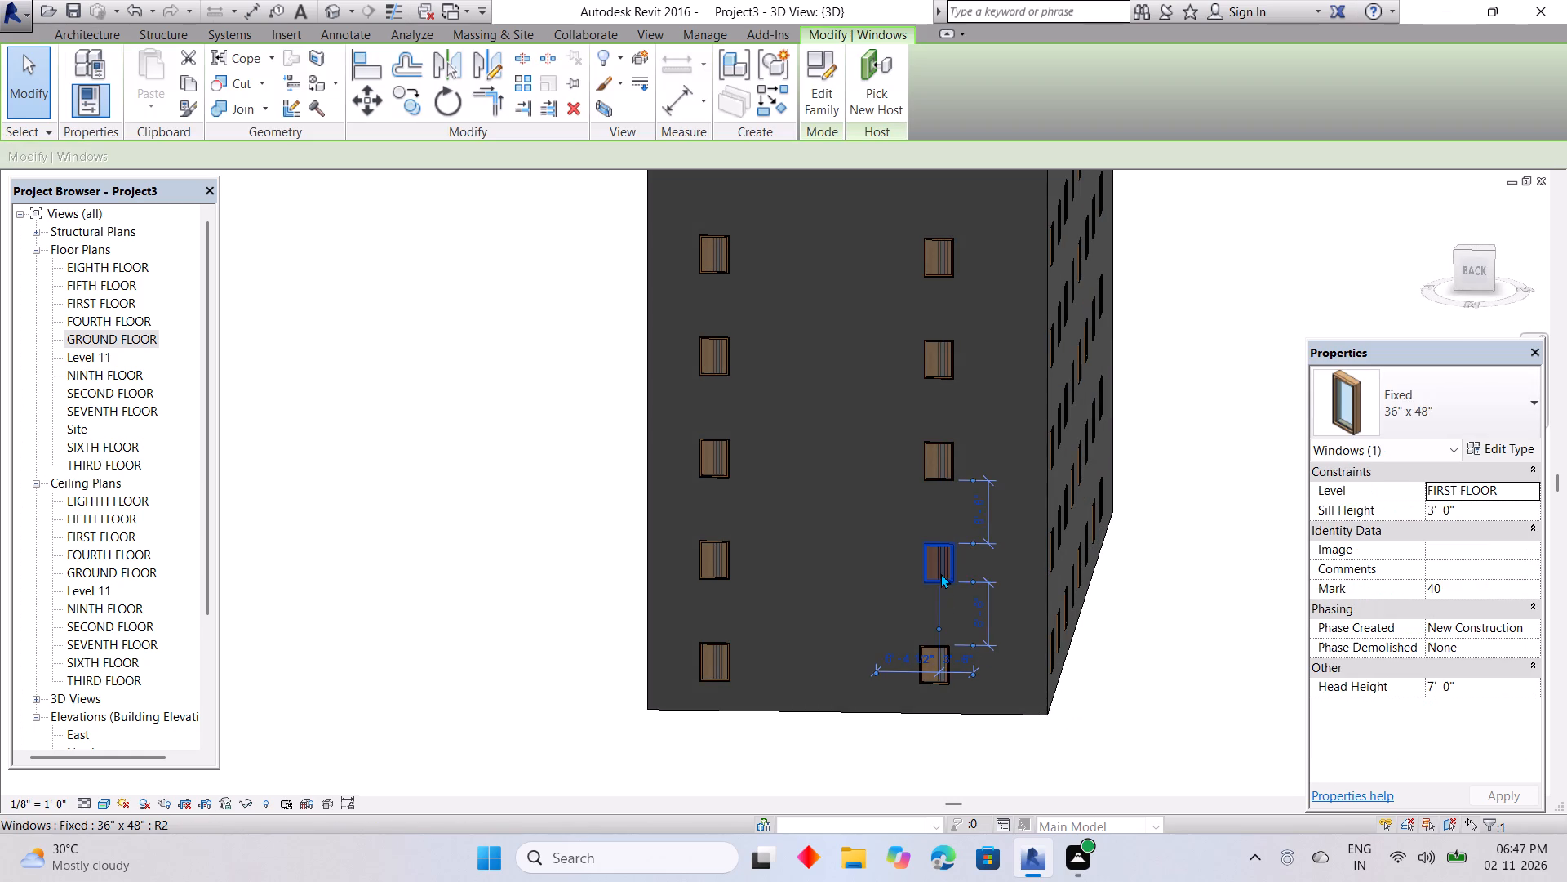
pyautogui.press('Left')
pyautogui.click(974, 606)
pyautogui.press('Escape')
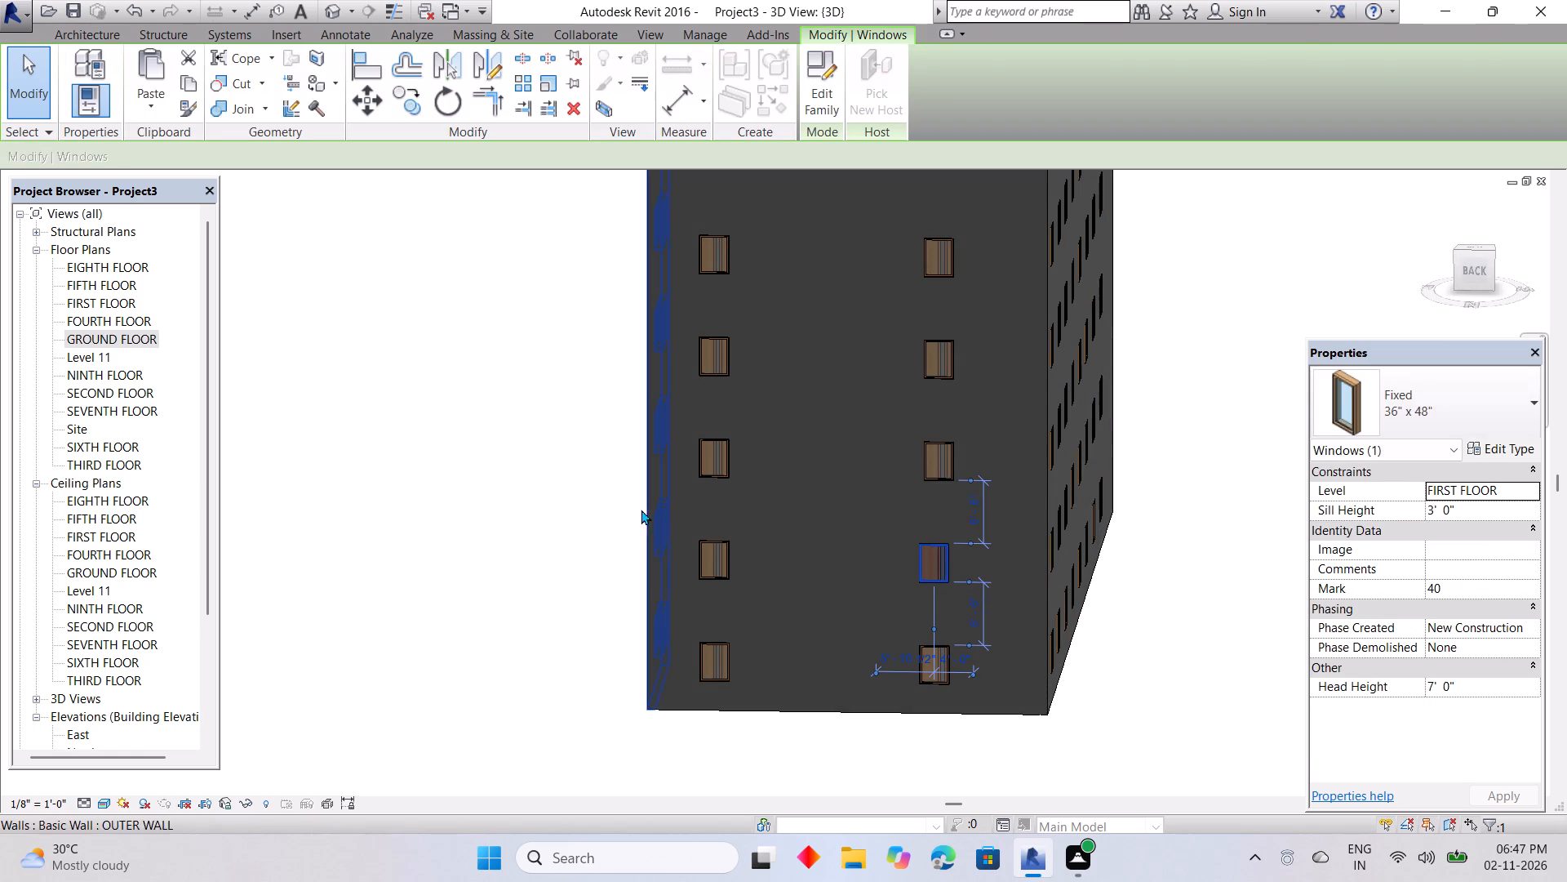
pyautogui.press('Escape')
# Nudge the second-floor window in the back facade's right column leftward to match the two windows below.
pyautogui.moveTo(907, 492); pyautogui.dragTo(927, 494, button='middle')
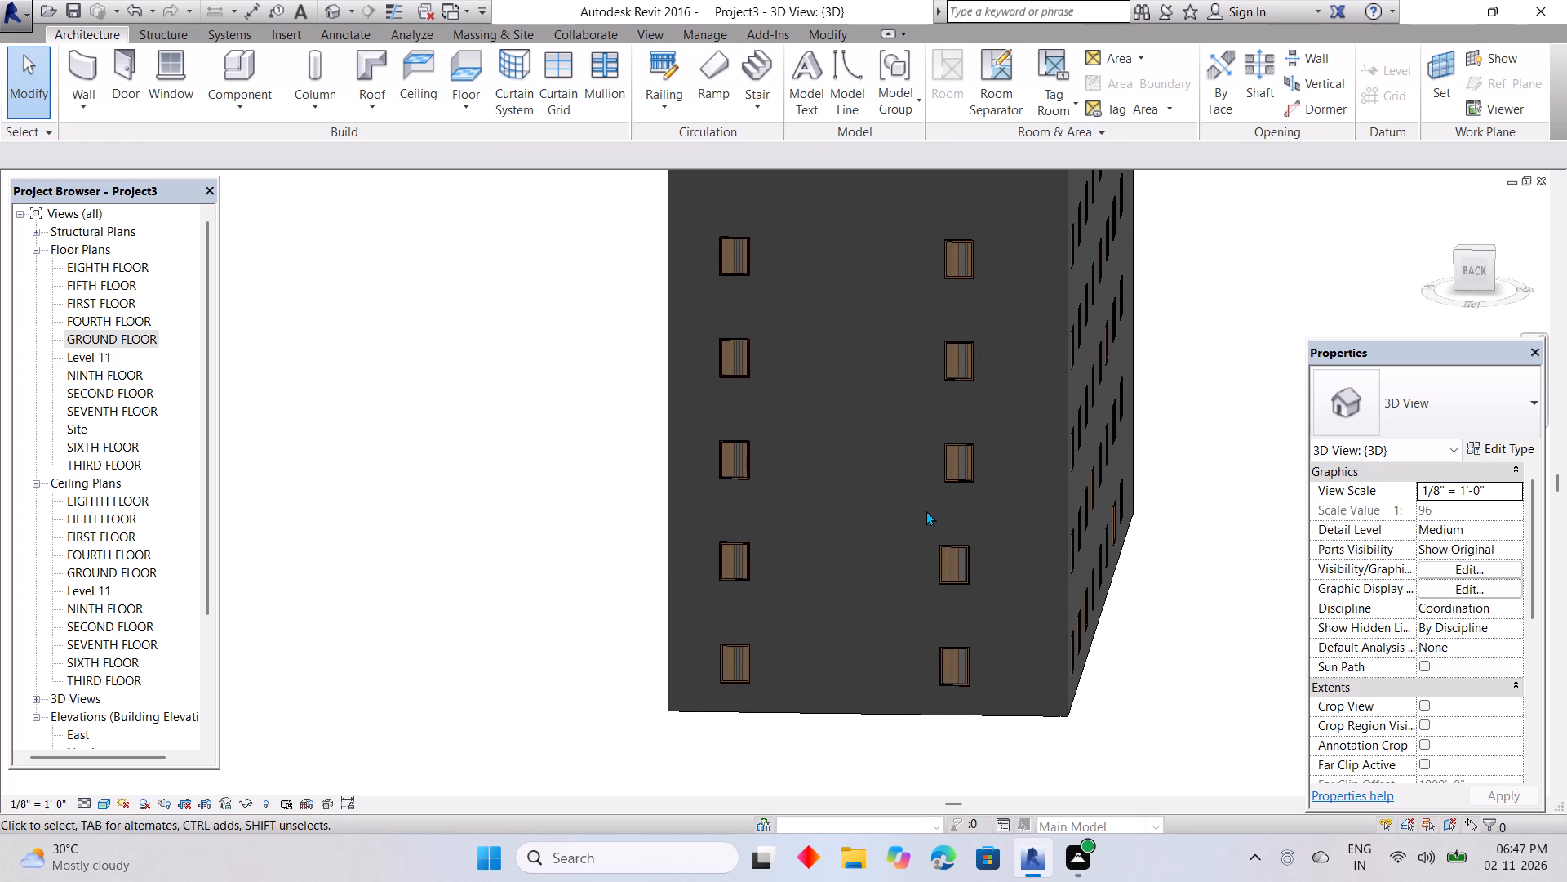
pyautogui.keyDown('shift'); pyautogui.moveTo(919, 513); pyautogui.dragTo(949, 504, button='middle'); pyautogui.keyUp('shift')
pyautogui.moveTo(980, 496); pyautogui.dragTo(941, 506, button='middle')
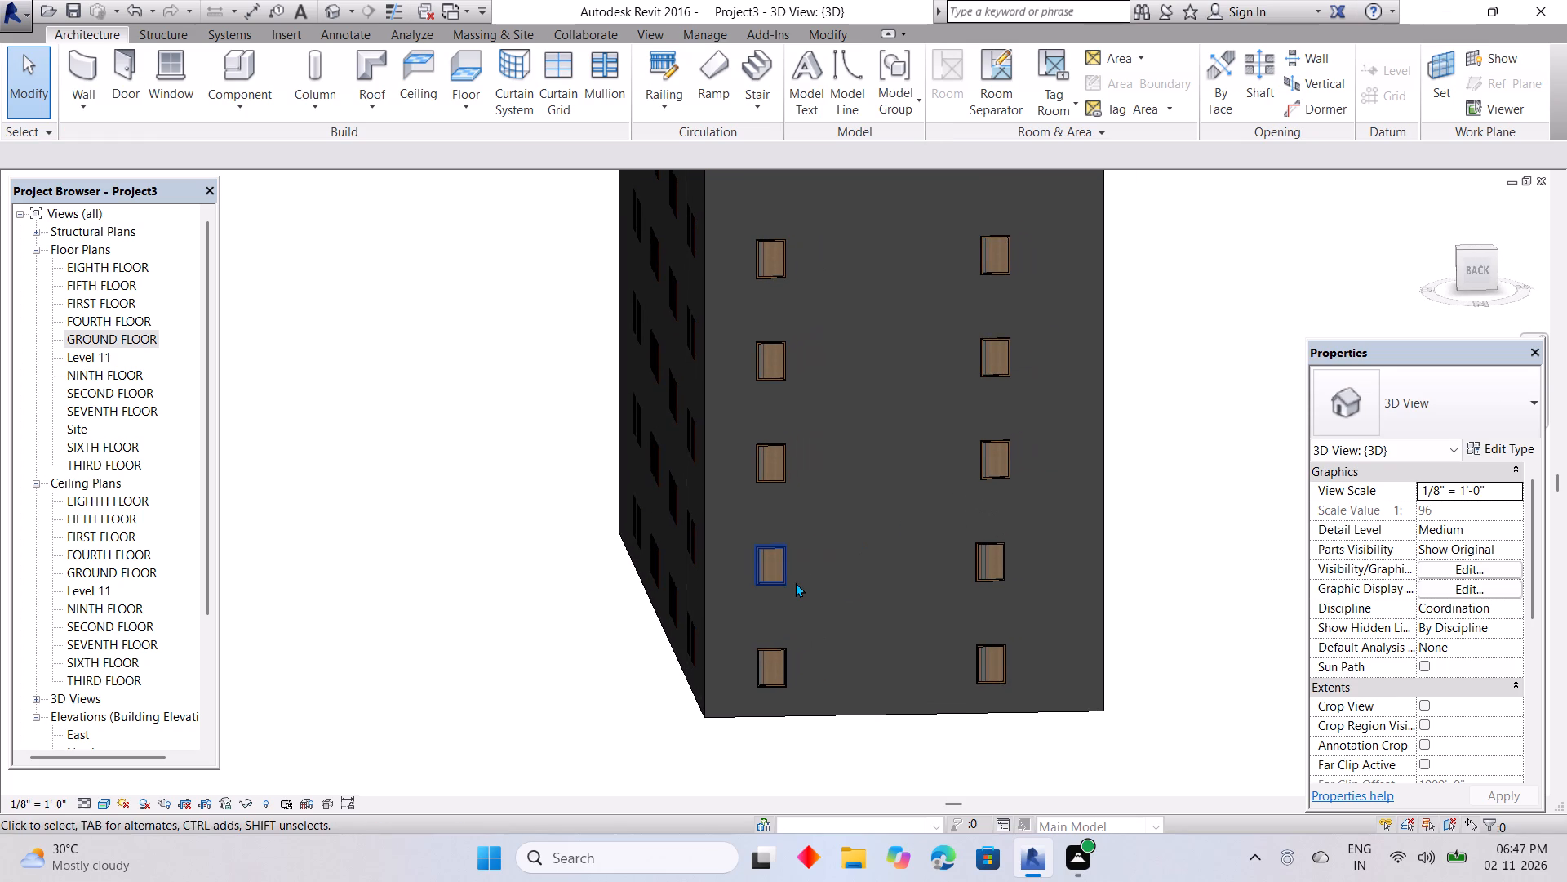
pyautogui.moveTo(918, 560); pyautogui.dragTo(894, 595, button='middle')
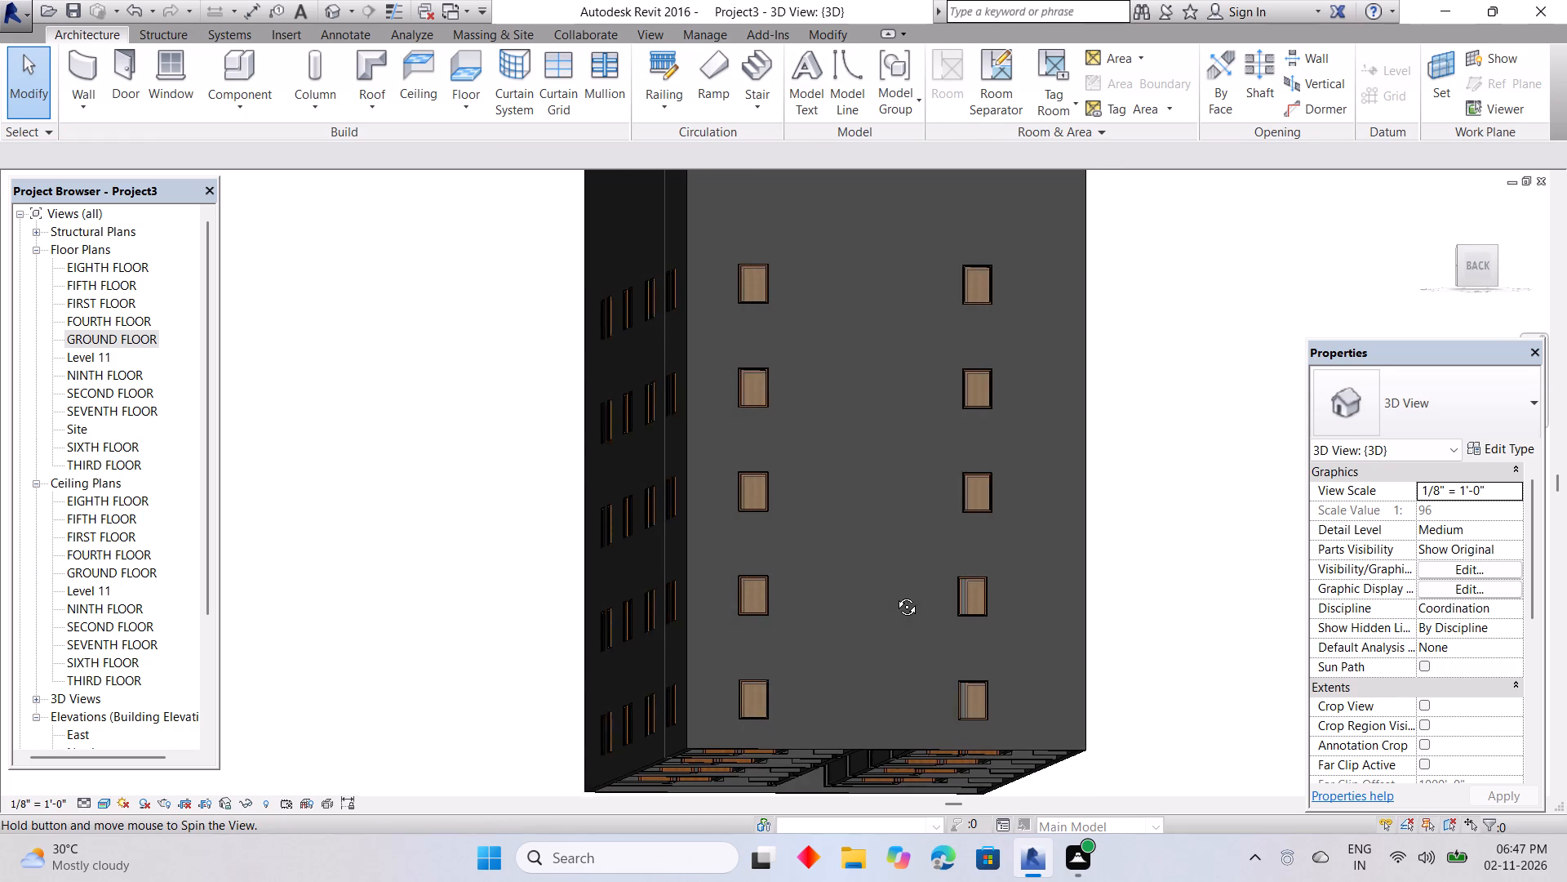
pyautogui.moveTo(894, 595); pyautogui.dragTo(893, 595, button='middle')
pyautogui.keyDown('shift'); pyautogui.moveTo(837, 596); pyautogui.dragTo(819, 596, button='middle'); pyautogui.keyUp('shift')
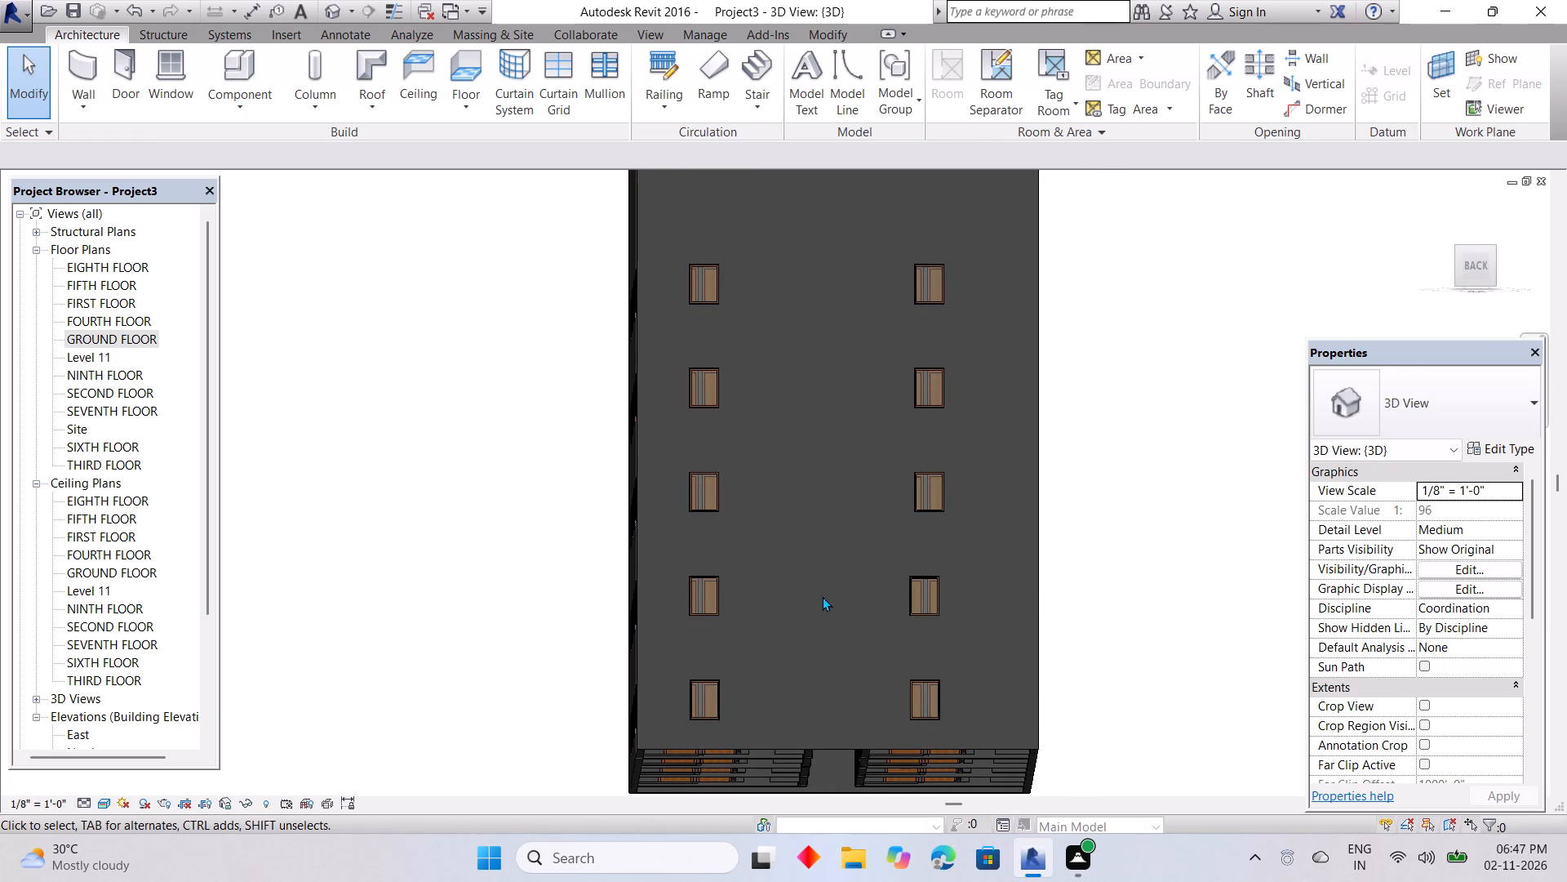
pyautogui.moveTo(821, 597); pyautogui.dragTo(833, 640, button='middle')
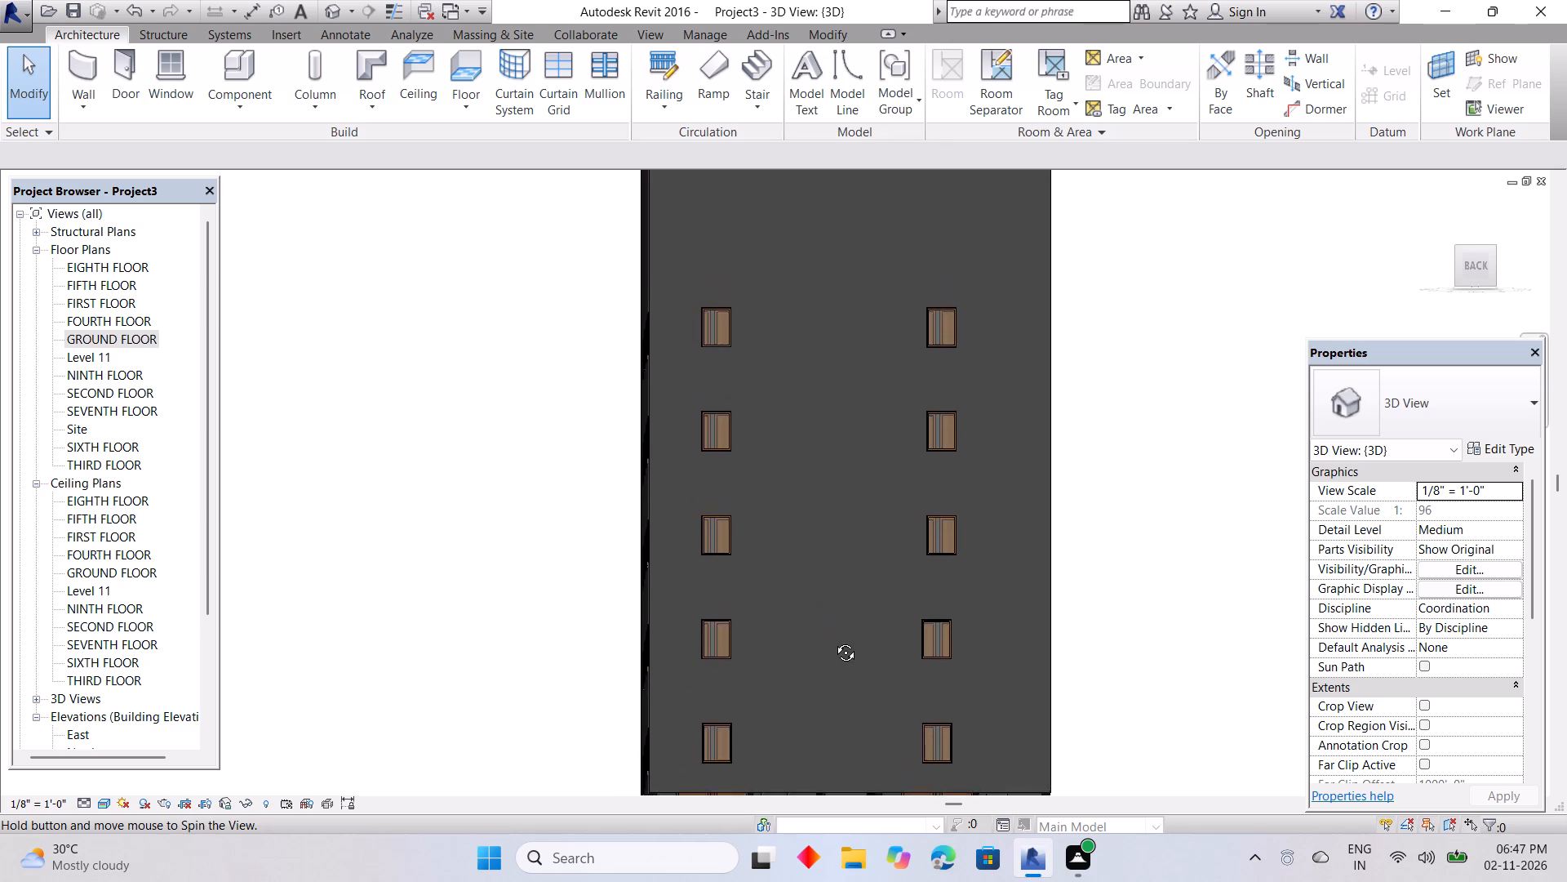
pyautogui.moveTo(833, 640); pyautogui.dragTo(823, 670, button='middle')
pyautogui.click(919, 577)
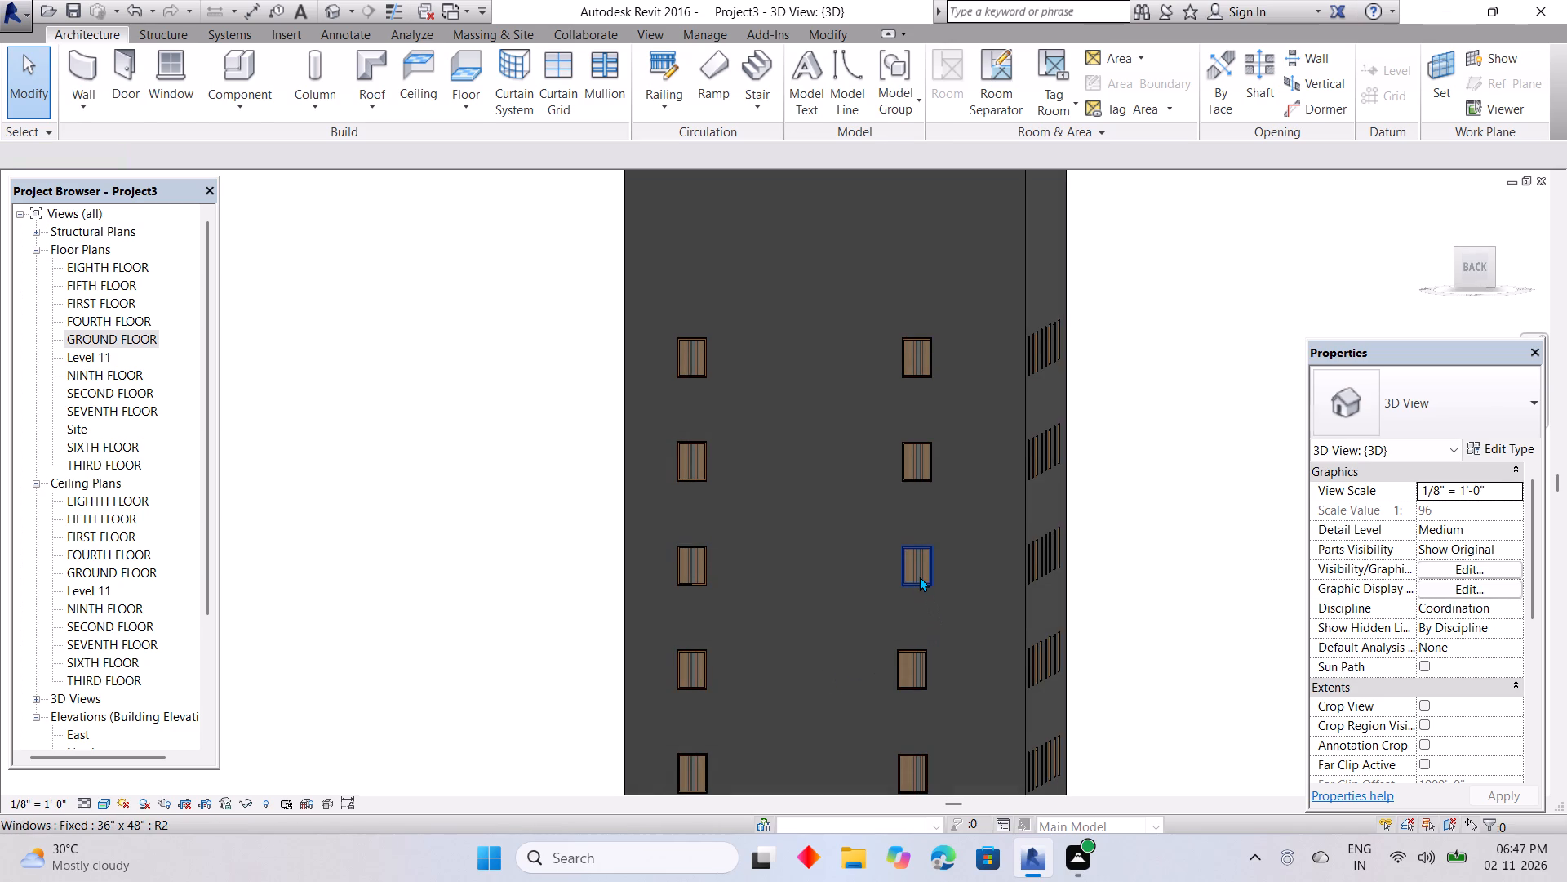
pyautogui.press('Left')
pyautogui.click(970, 630)
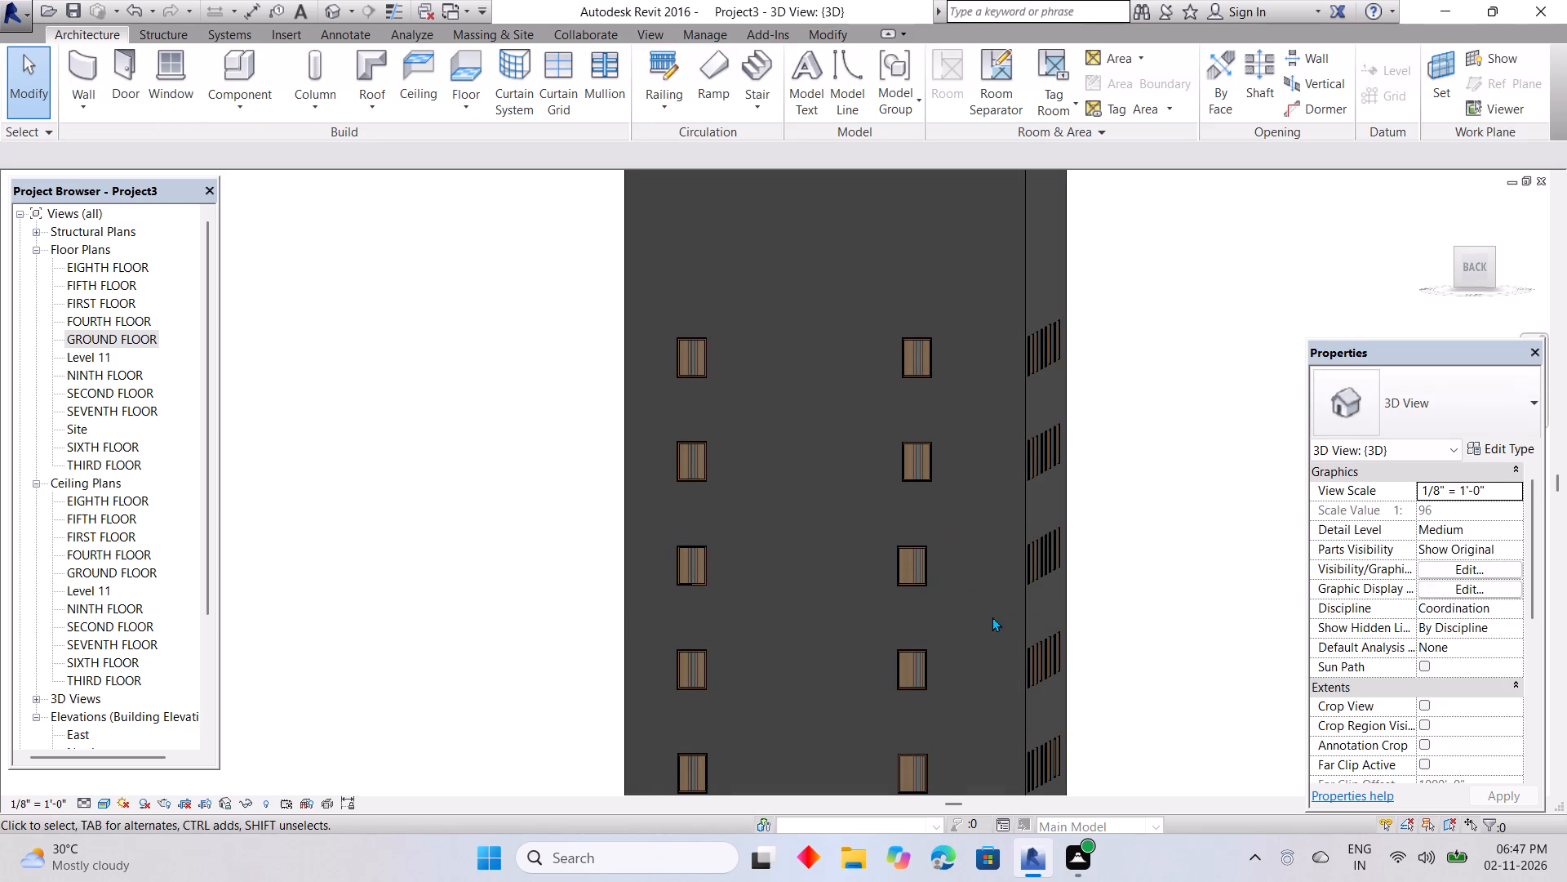
# Nudge the third- and fourth-floor windows in the back facade's right column leftward into line with the windows below.
pyautogui.click(928, 479)
pyautogui.press('Down')
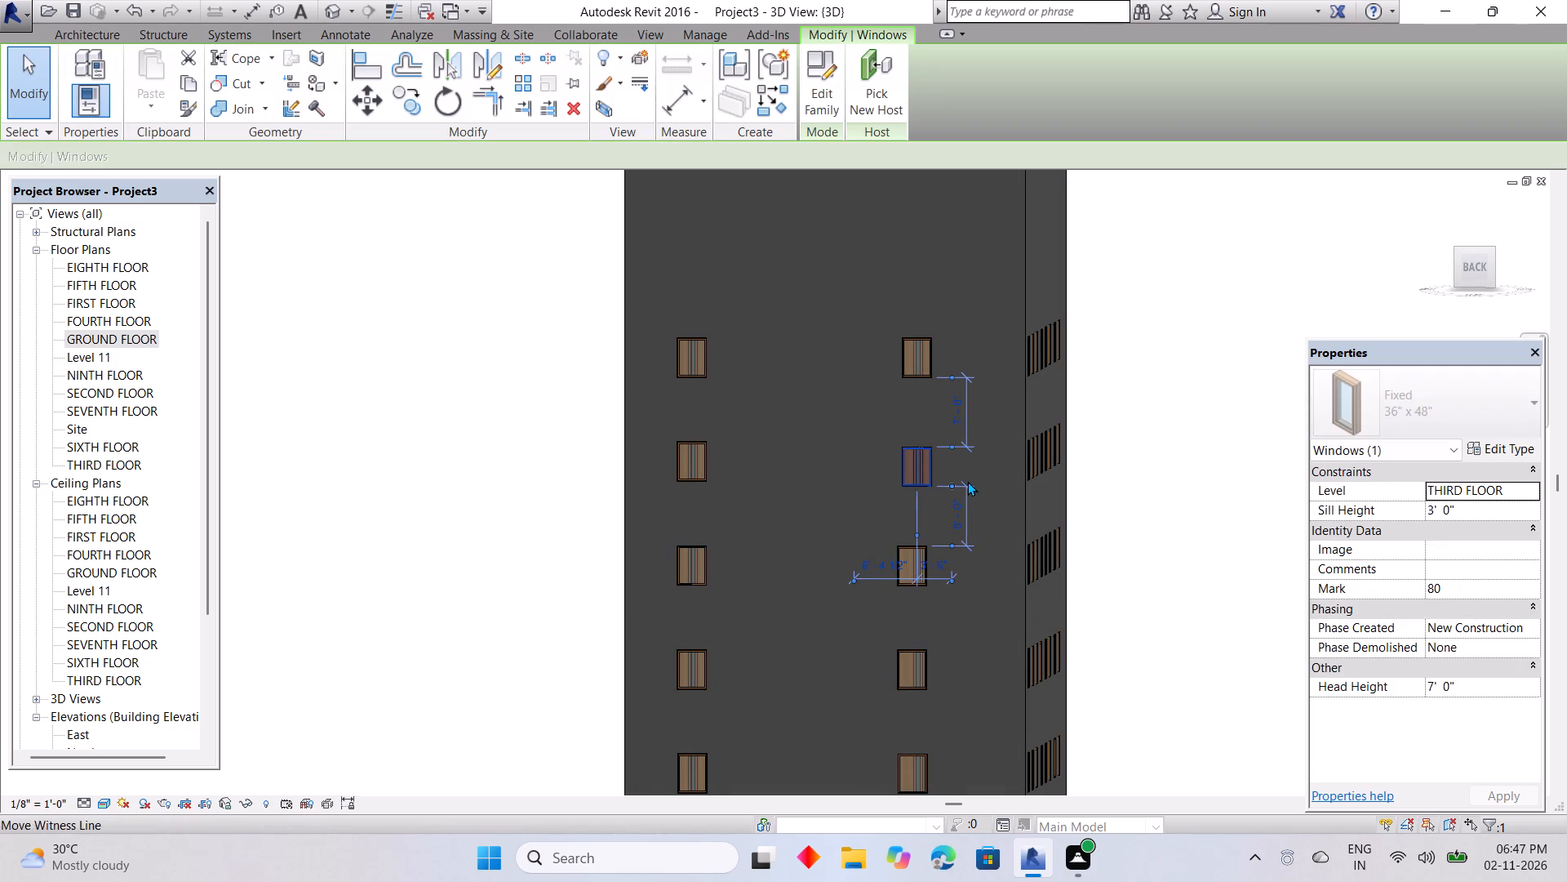
pyautogui.press('Up')
pyautogui.press('Left')
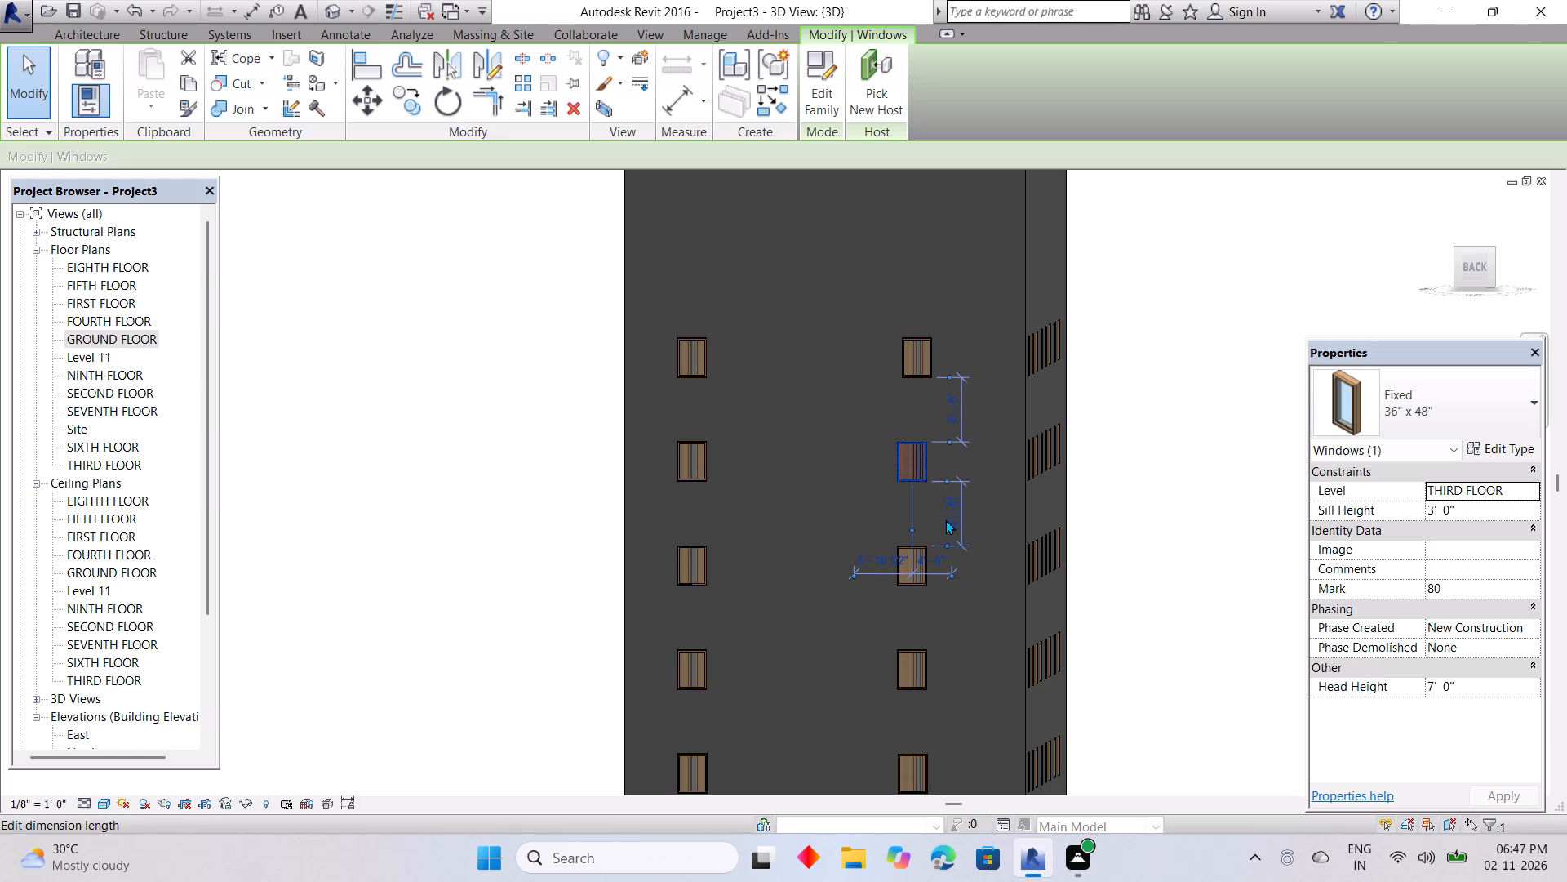
pyautogui.press('Escape')
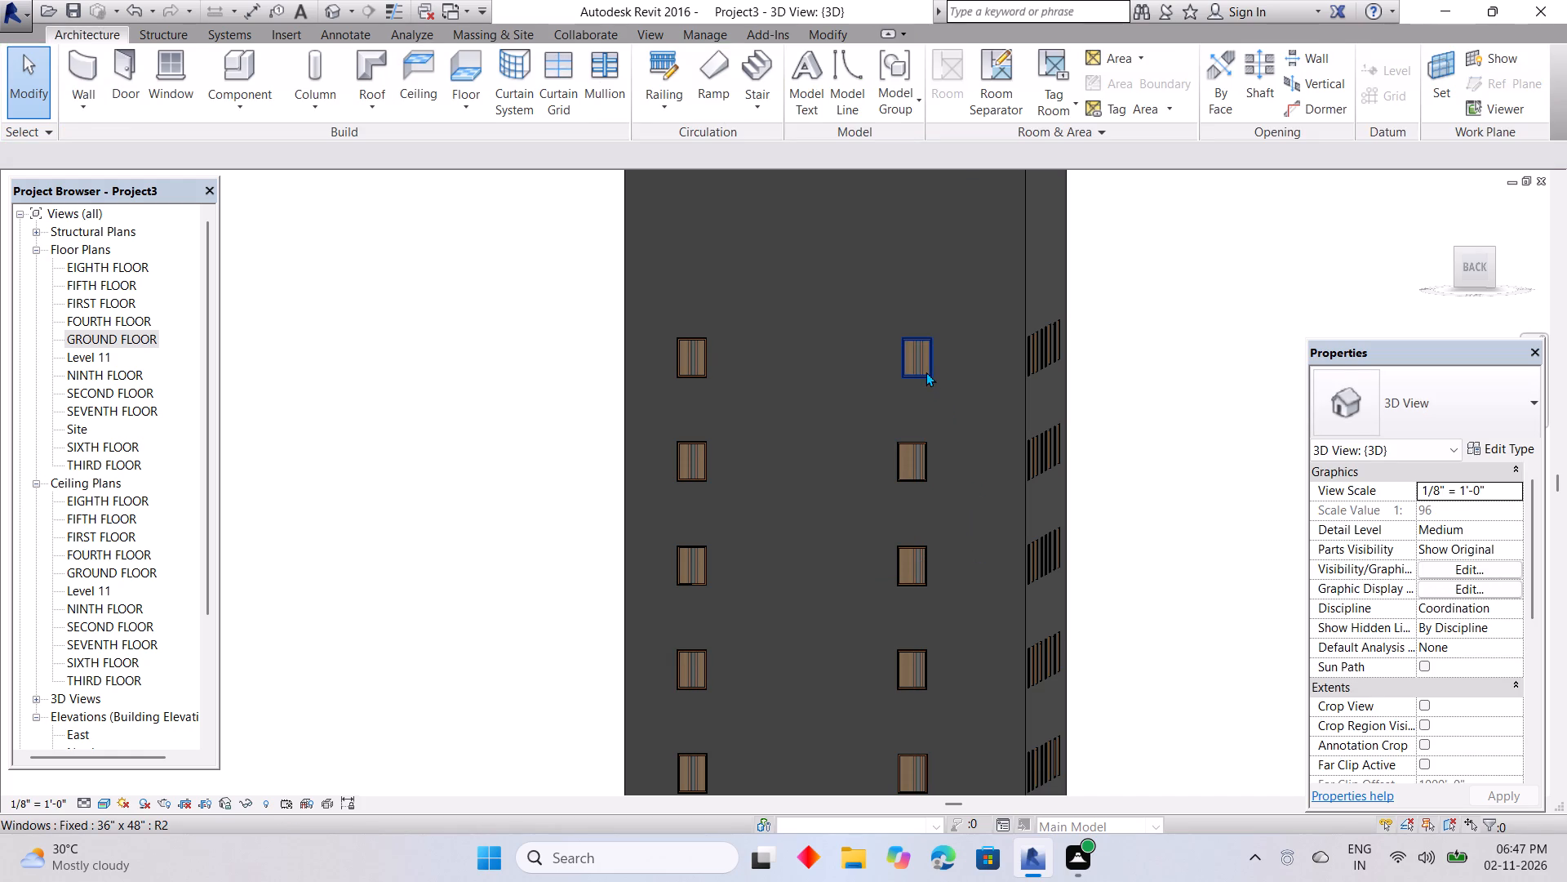
pyautogui.click(926, 372)
pyautogui.press('Left')
pyautogui.click(450, 295)
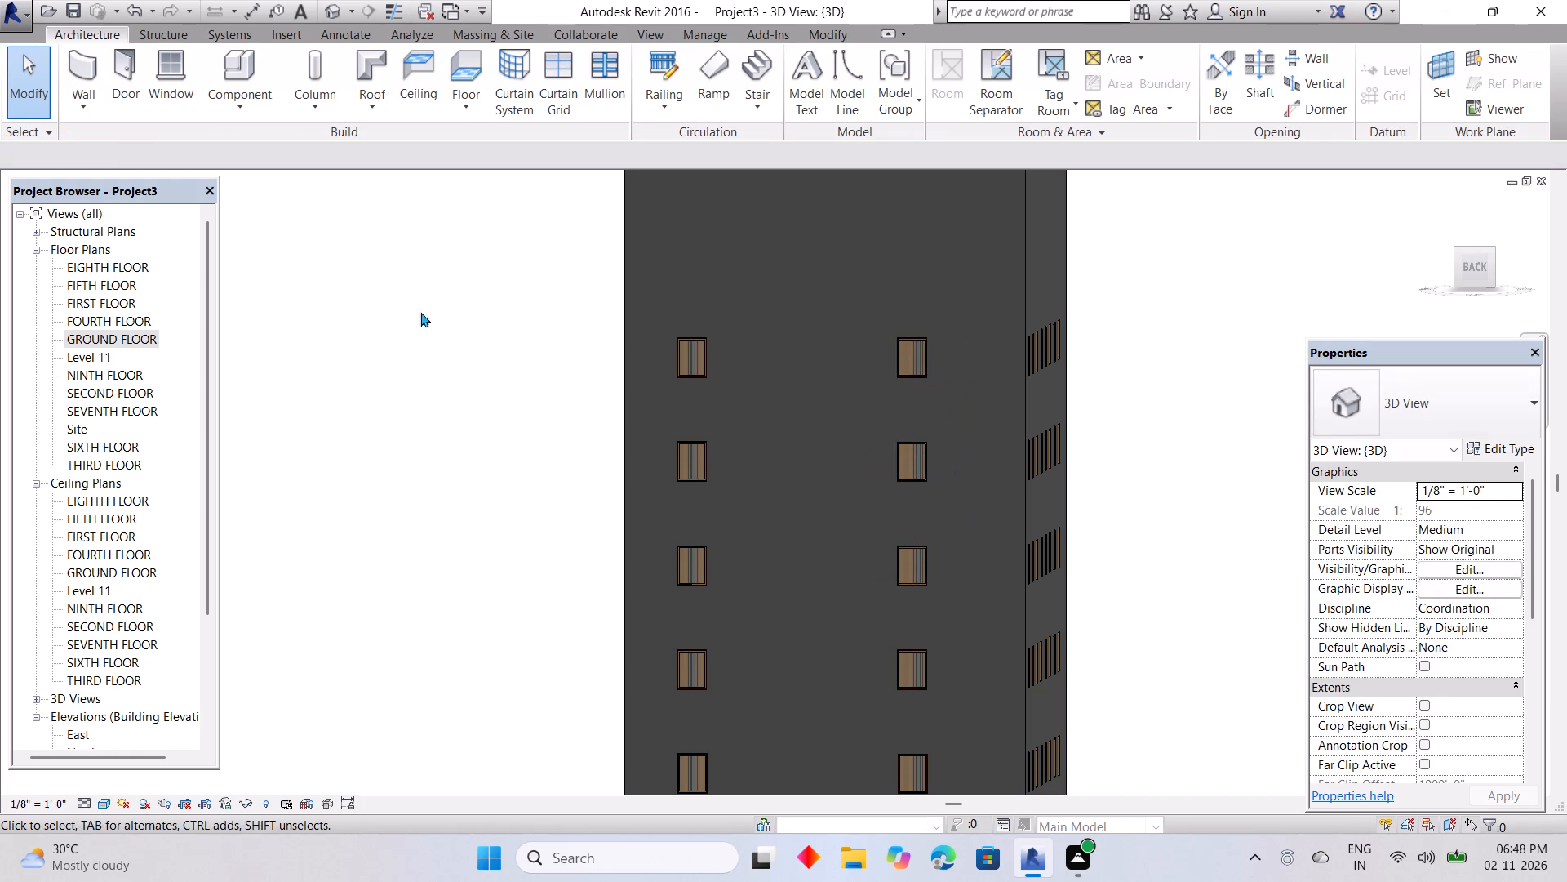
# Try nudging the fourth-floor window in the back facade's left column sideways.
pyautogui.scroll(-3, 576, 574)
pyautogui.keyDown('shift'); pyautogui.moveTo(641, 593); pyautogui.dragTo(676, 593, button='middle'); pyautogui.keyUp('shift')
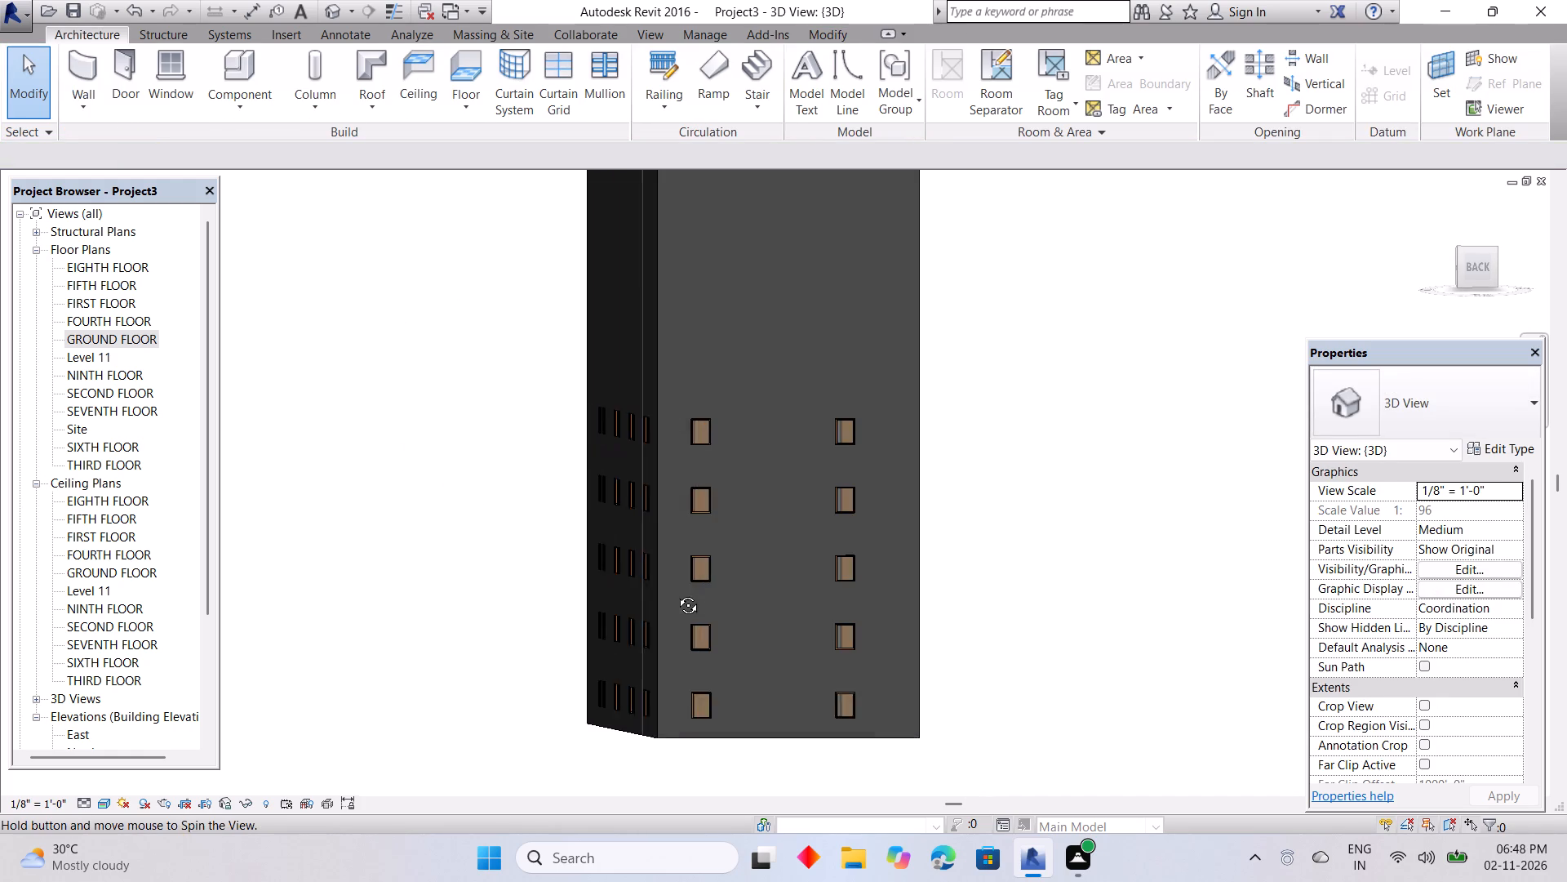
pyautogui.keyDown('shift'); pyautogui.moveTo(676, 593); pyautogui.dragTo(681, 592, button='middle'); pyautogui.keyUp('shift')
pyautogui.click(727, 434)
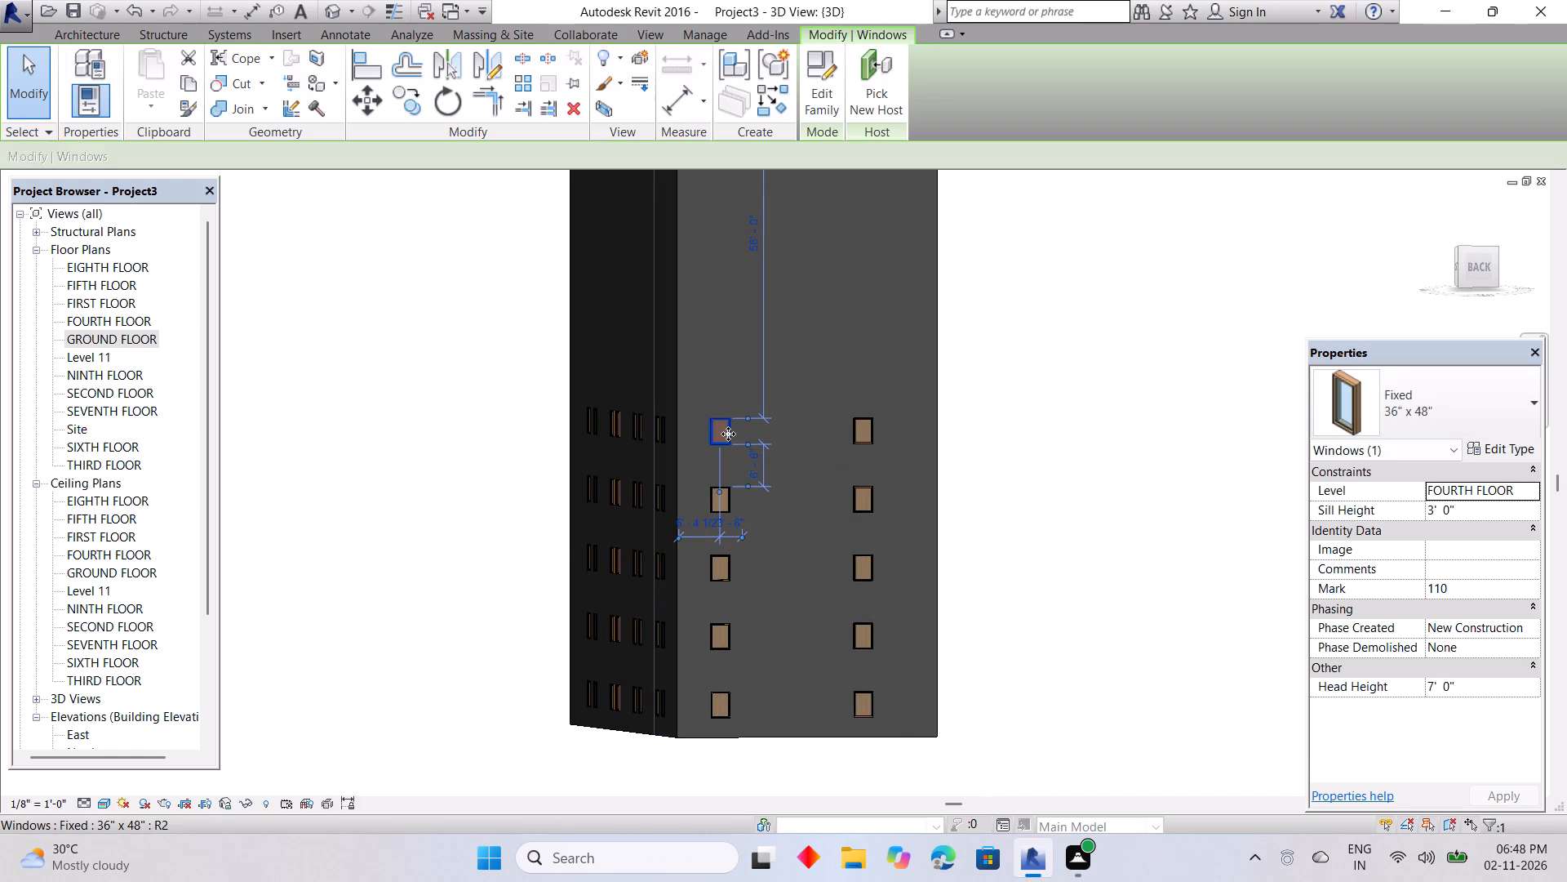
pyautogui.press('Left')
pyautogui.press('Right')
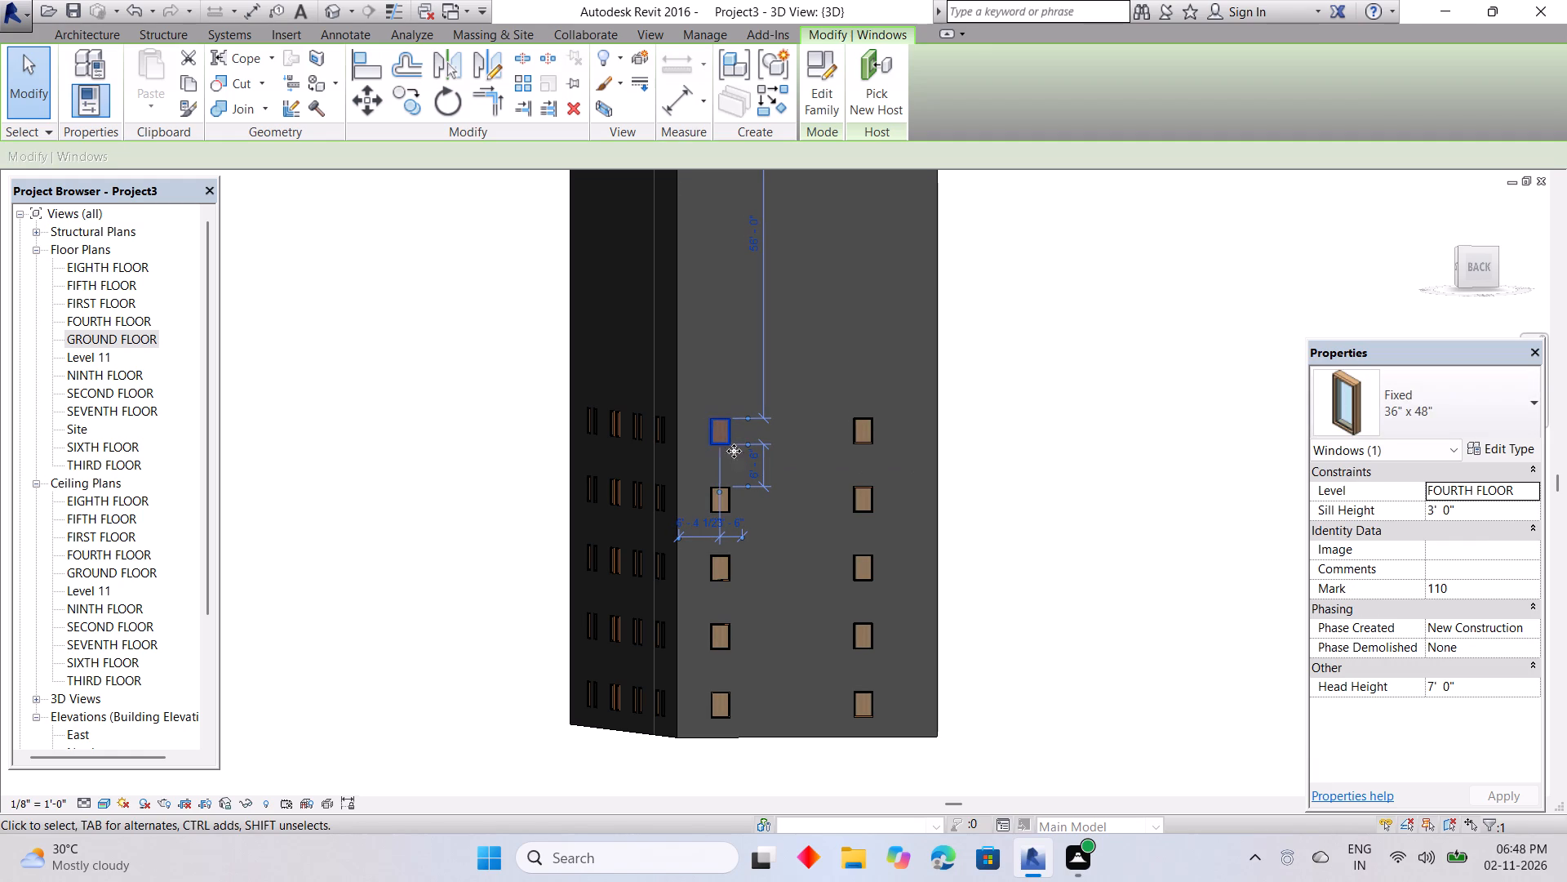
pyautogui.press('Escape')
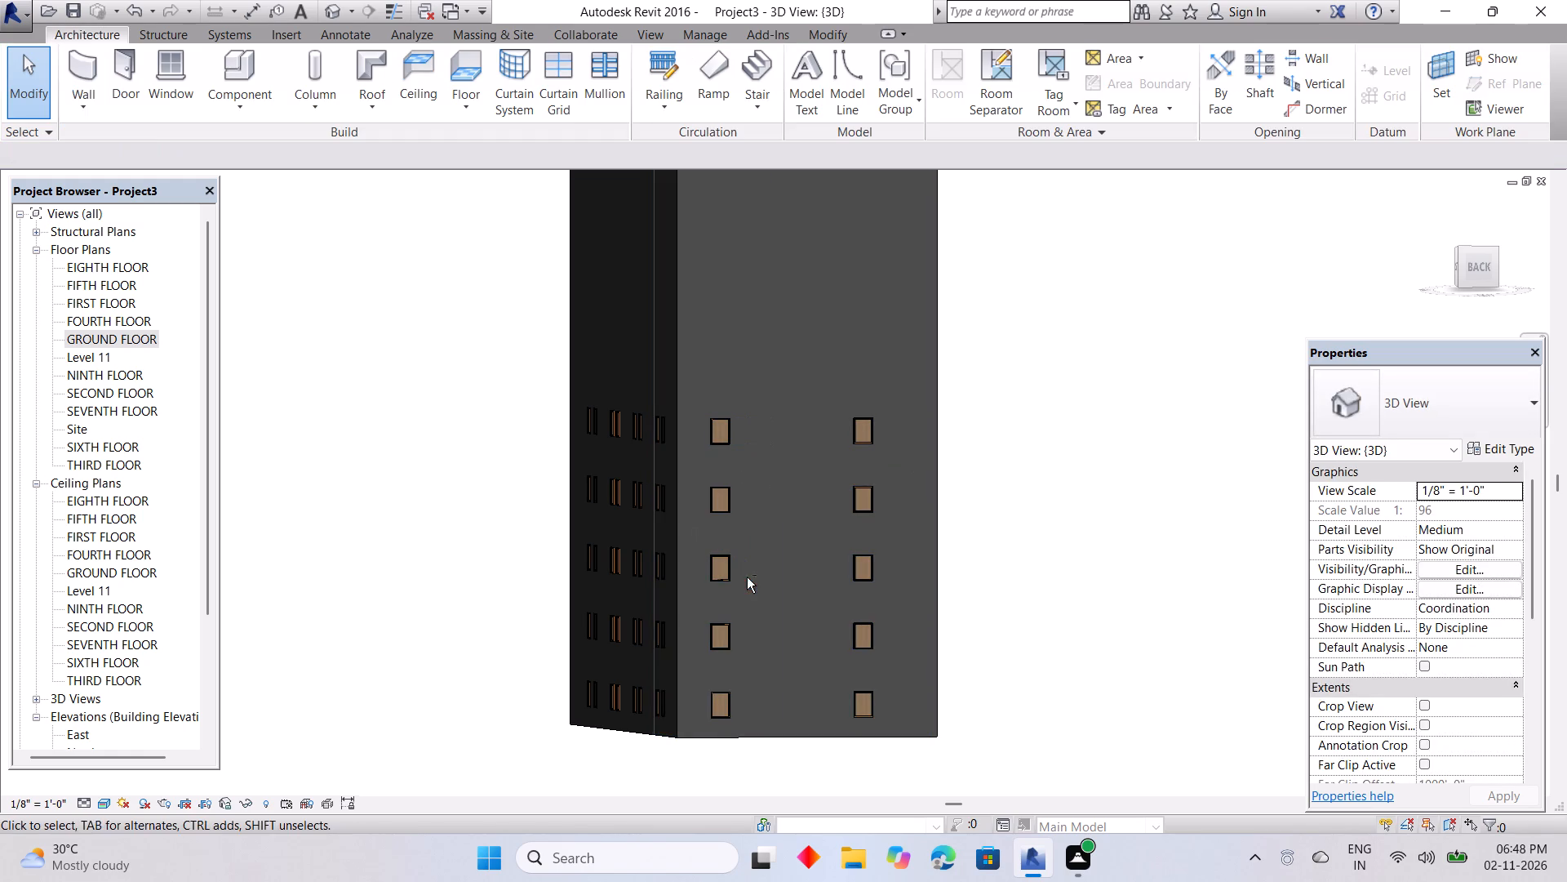
# Examine the whole building from all sides for vertical window alignment and for facades missing windows.
pyautogui.keyDown('shift'); pyautogui.moveTo(747, 577); pyautogui.dragTo(712, 586, button='middle'); pyautogui.keyUp('shift')
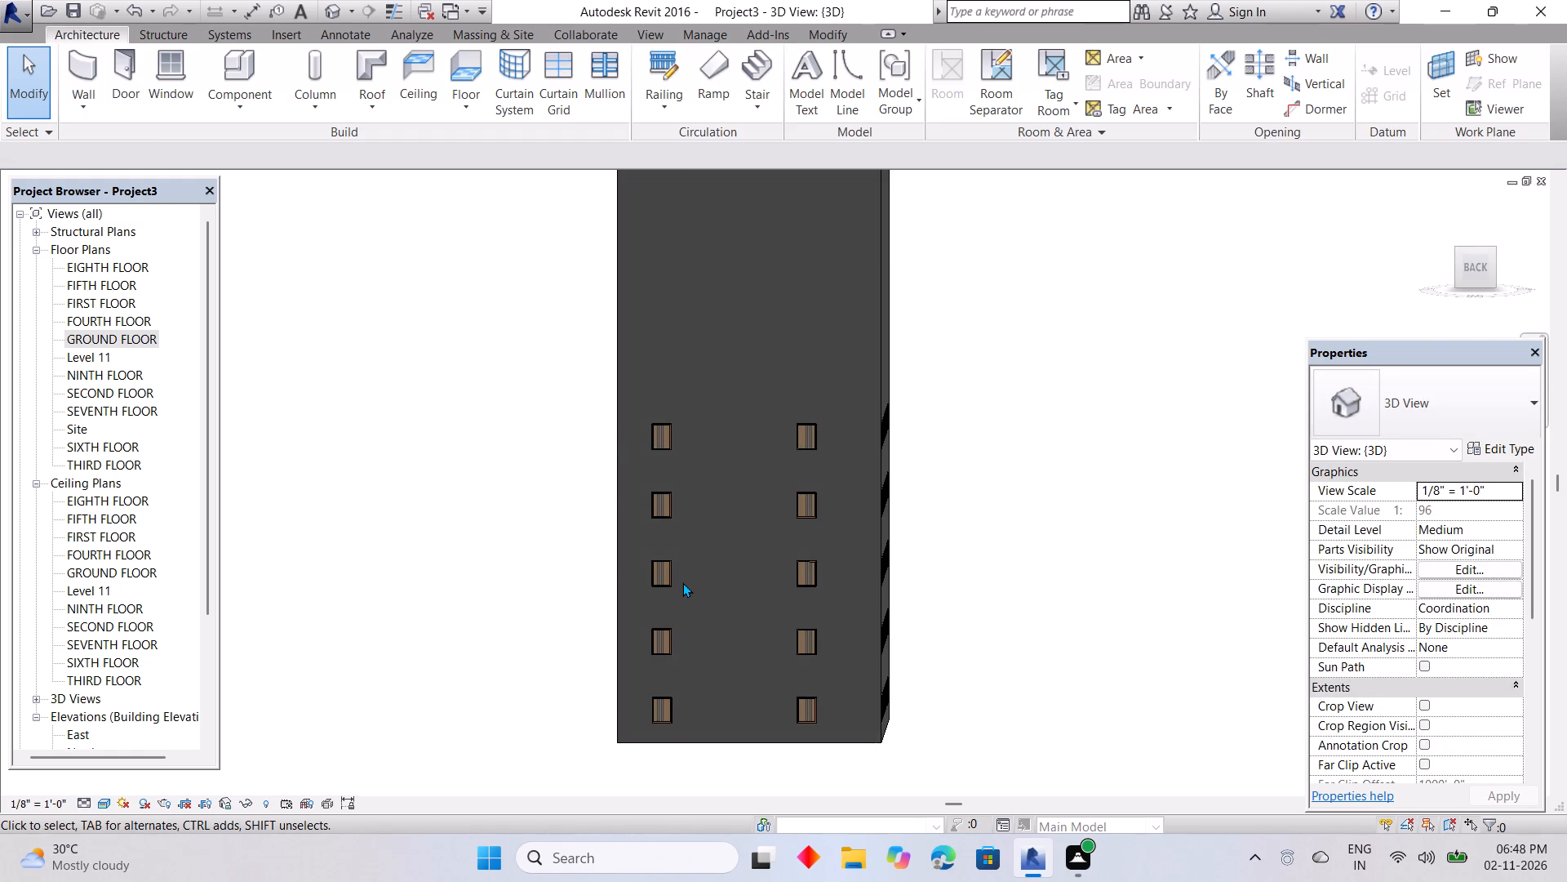
pyautogui.scroll(-1, 682, 582)
pyautogui.keyDown('shift'); pyautogui.moveTo(686, 583); pyautogui.dragTo(714, 606, button='middle'); pyautogui.keyUp('shift')
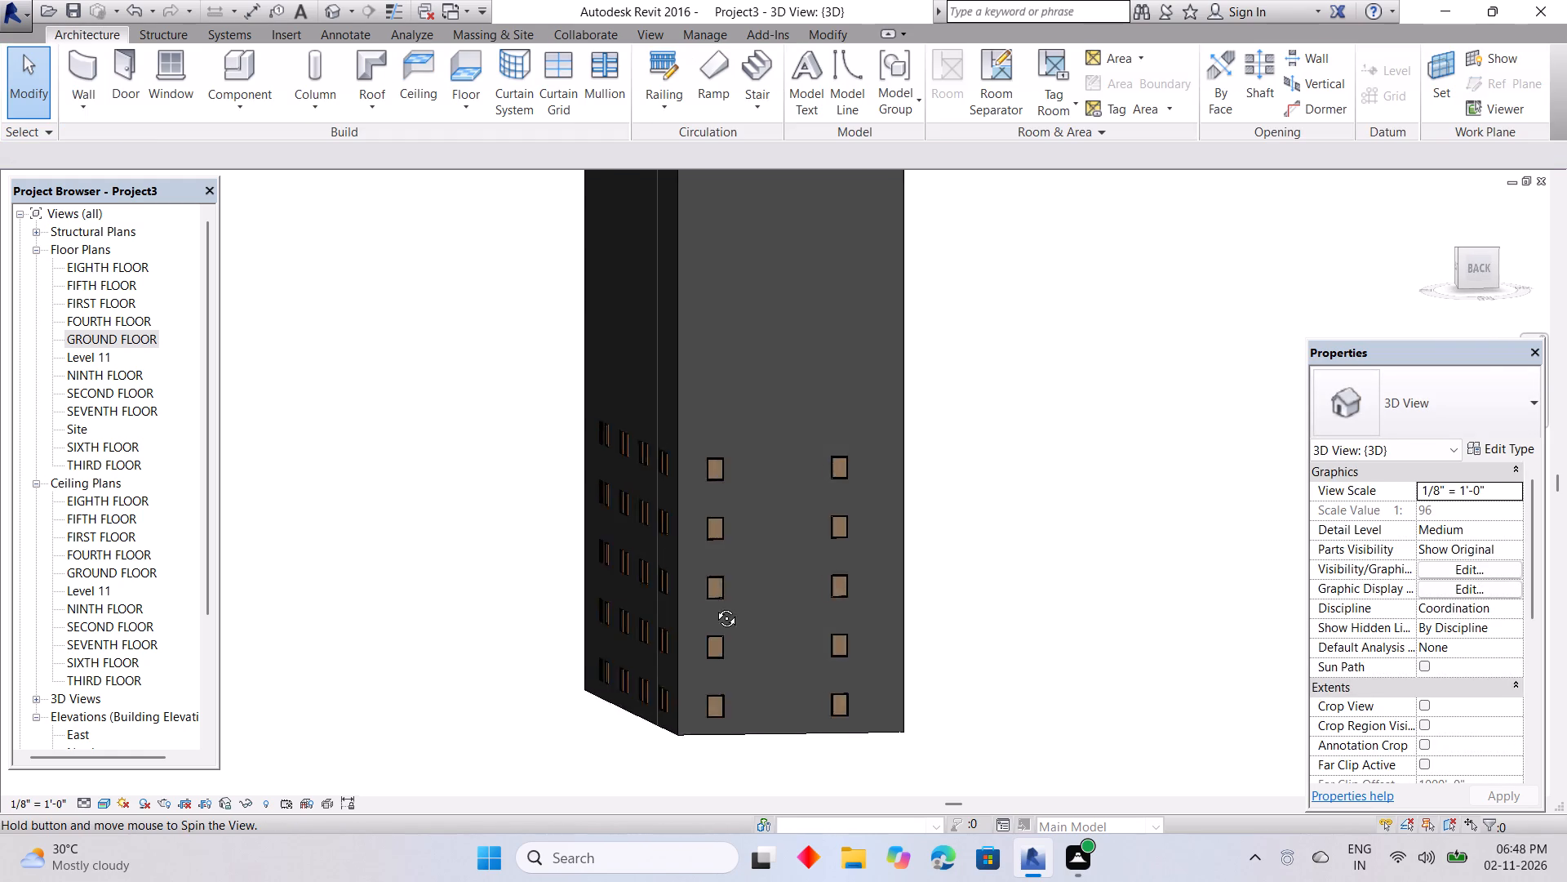
pyautogui.keyDown('shift'); pyautogui.moveTo(714, 606); pyautogui.dragTo(716, 606, button='middle'); pyautogui.keyUp('shift')
pyautogui.scroll(-3, 724, 575)
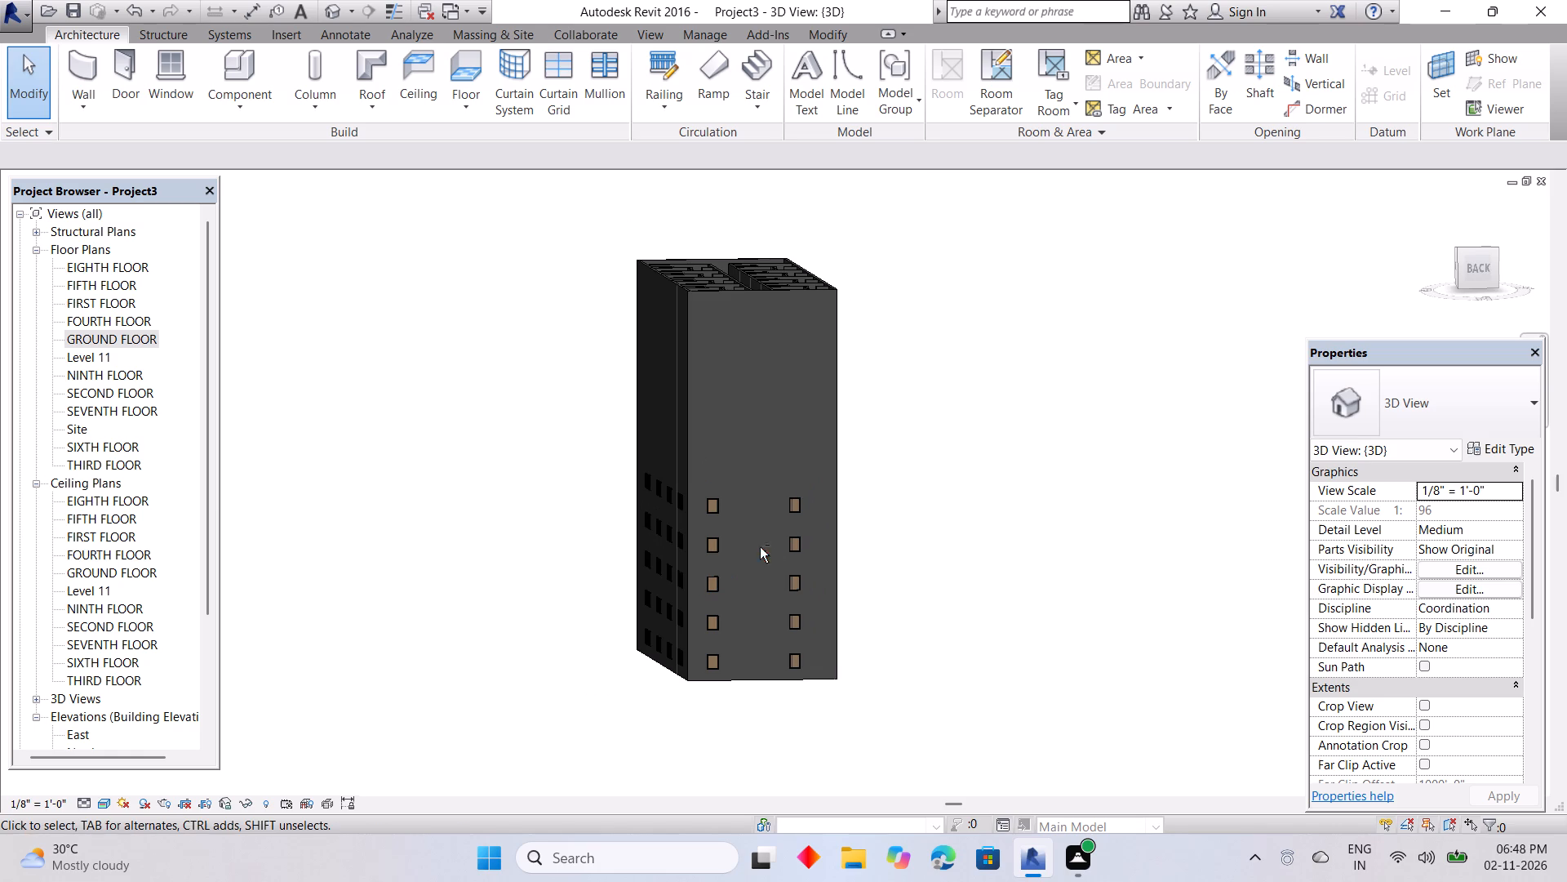
pyautogui.keyDown('shift'); pyautogui.moveTo(760, 547); pyautogui.dragTo(573, 569, button='middle'); pyautogui.keyUp('shift')
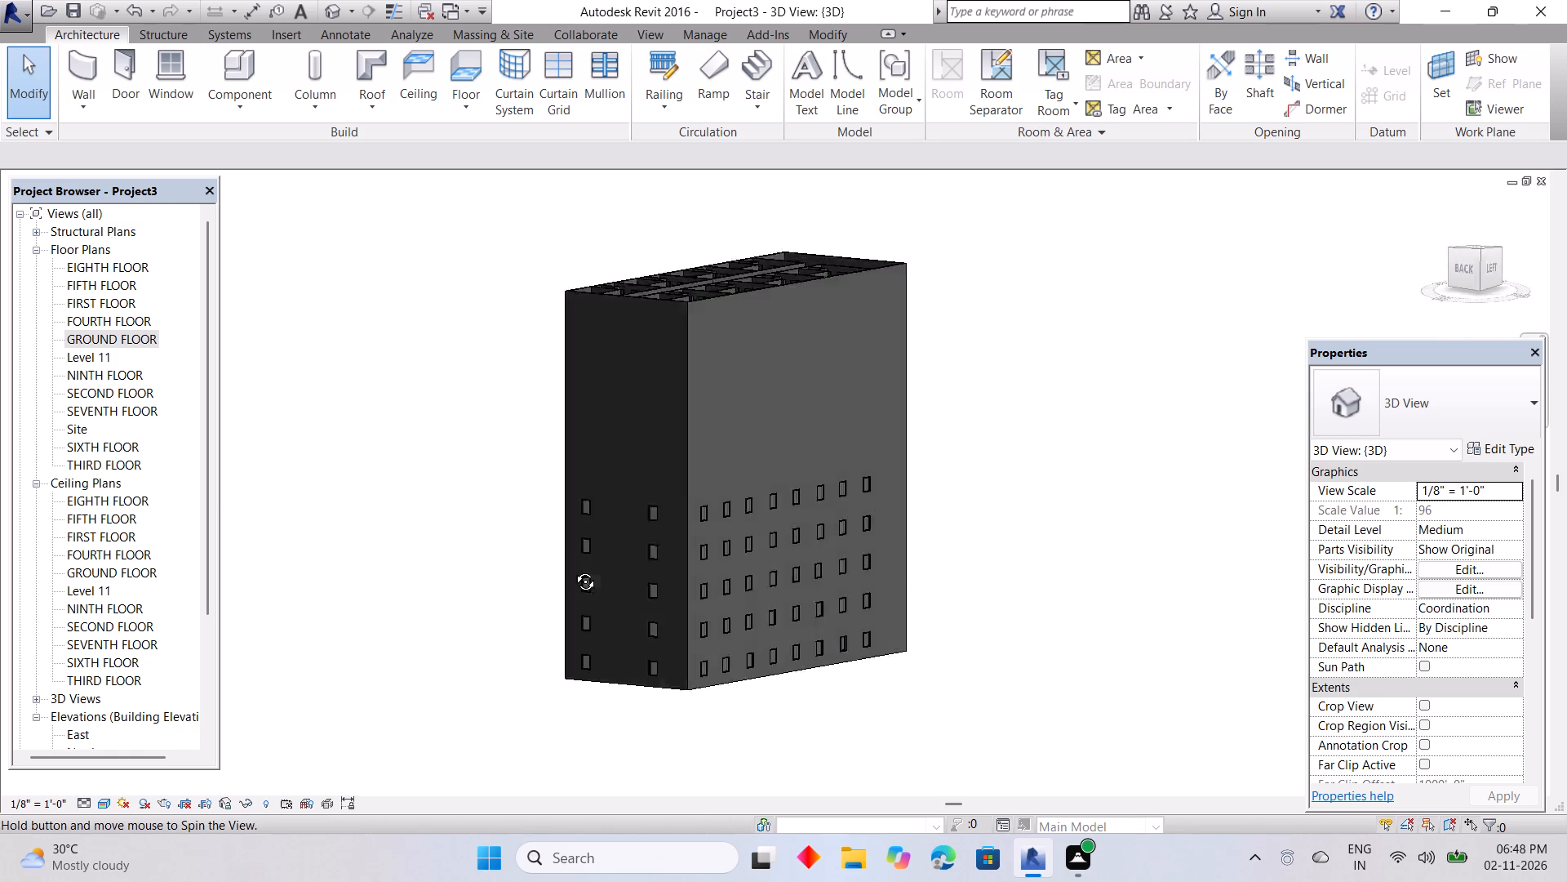
pyautogui.keyDown('shift'); pyautogui.moveTo(573, 569); pyautogui.dragTo(393, 633, button='middle'); pyautogui.keyUp('shift')
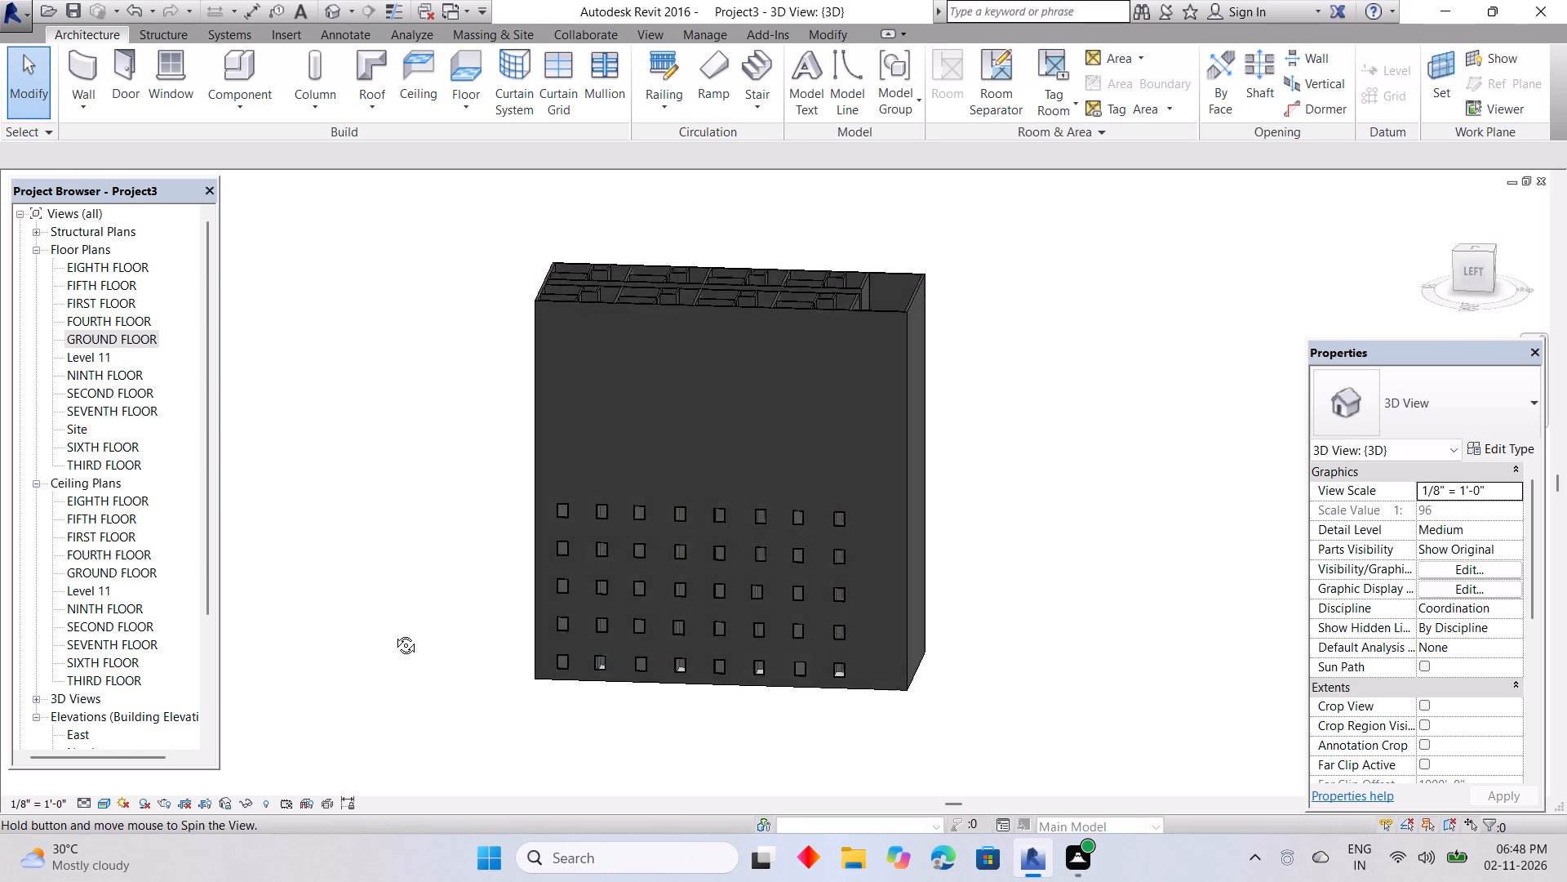
pyautogui.keyDown('shift'); pyautogui.moveTo(393, 633); pyautogui.dragTo(1053, 565, button='middle'); pyautogui.keyUp('shift')
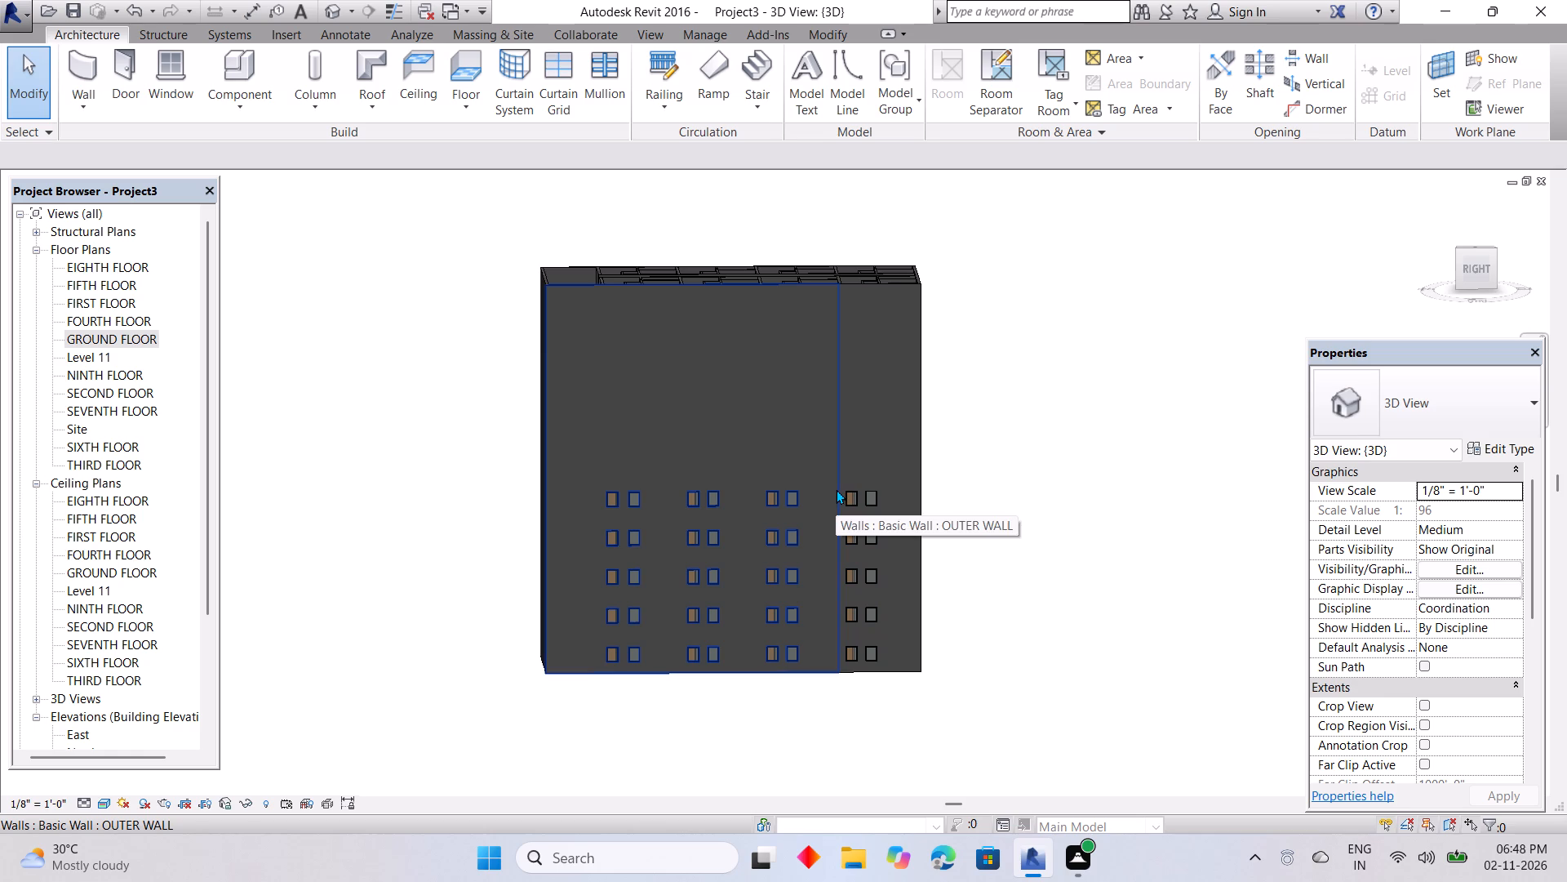
pyautogui.keyDown('shift'); pyautogui.moveTo(819, 490); pyautogui.dragTo(1081, 470, button='middle'); pyautogui.keyUp('shift')
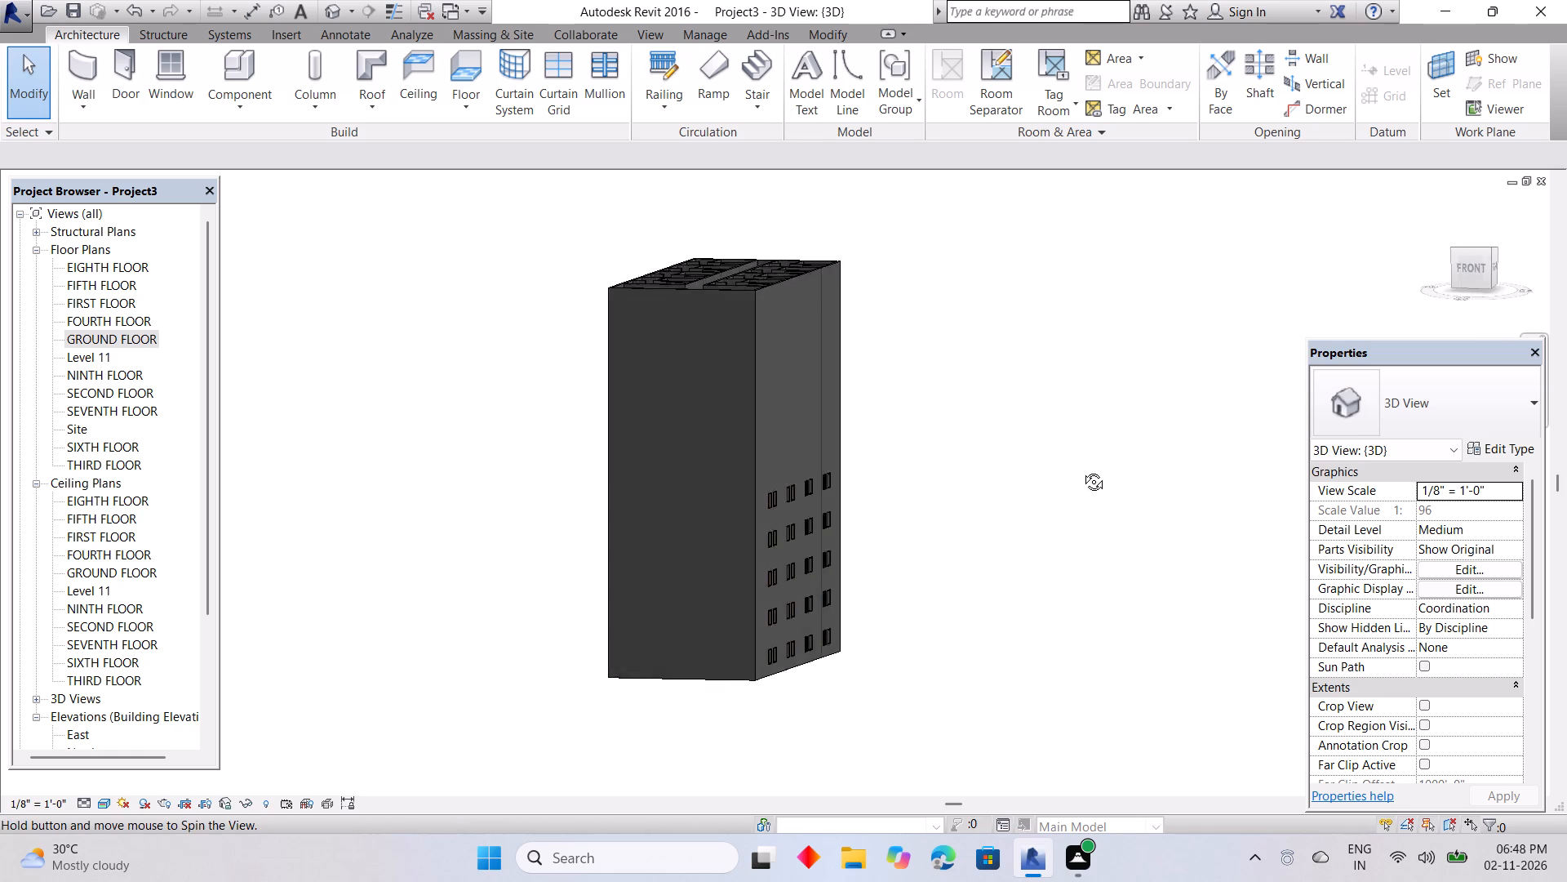
pyautogui.keyDown('shift'); pyautogui.moveTo(1081, 470); pyautogui.dragTo(1094, 462, button='middle'); pyautogui.keyUp('shift')
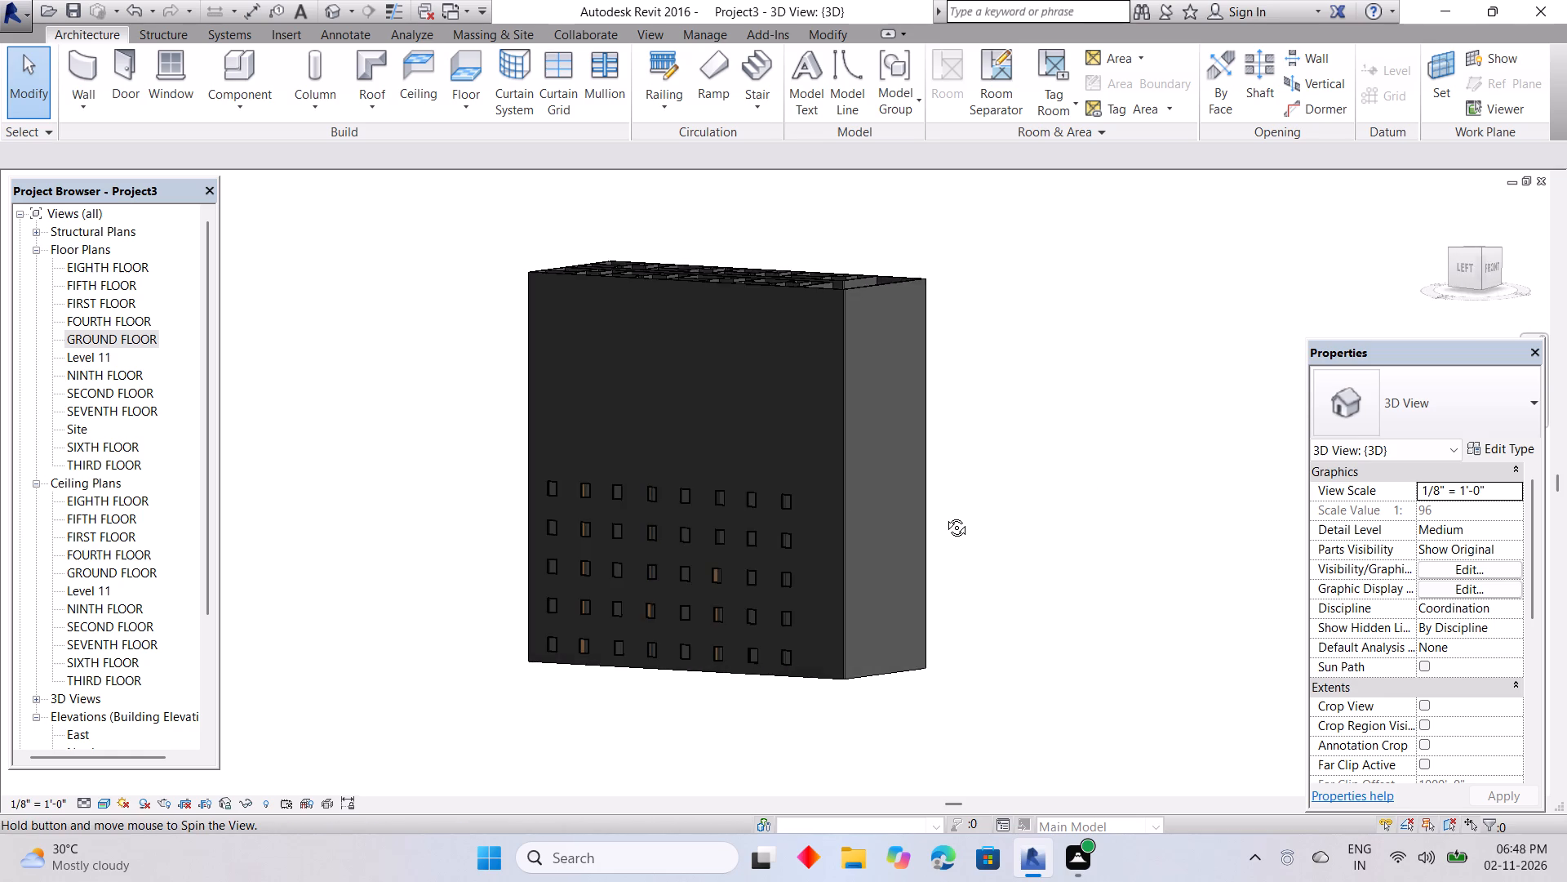
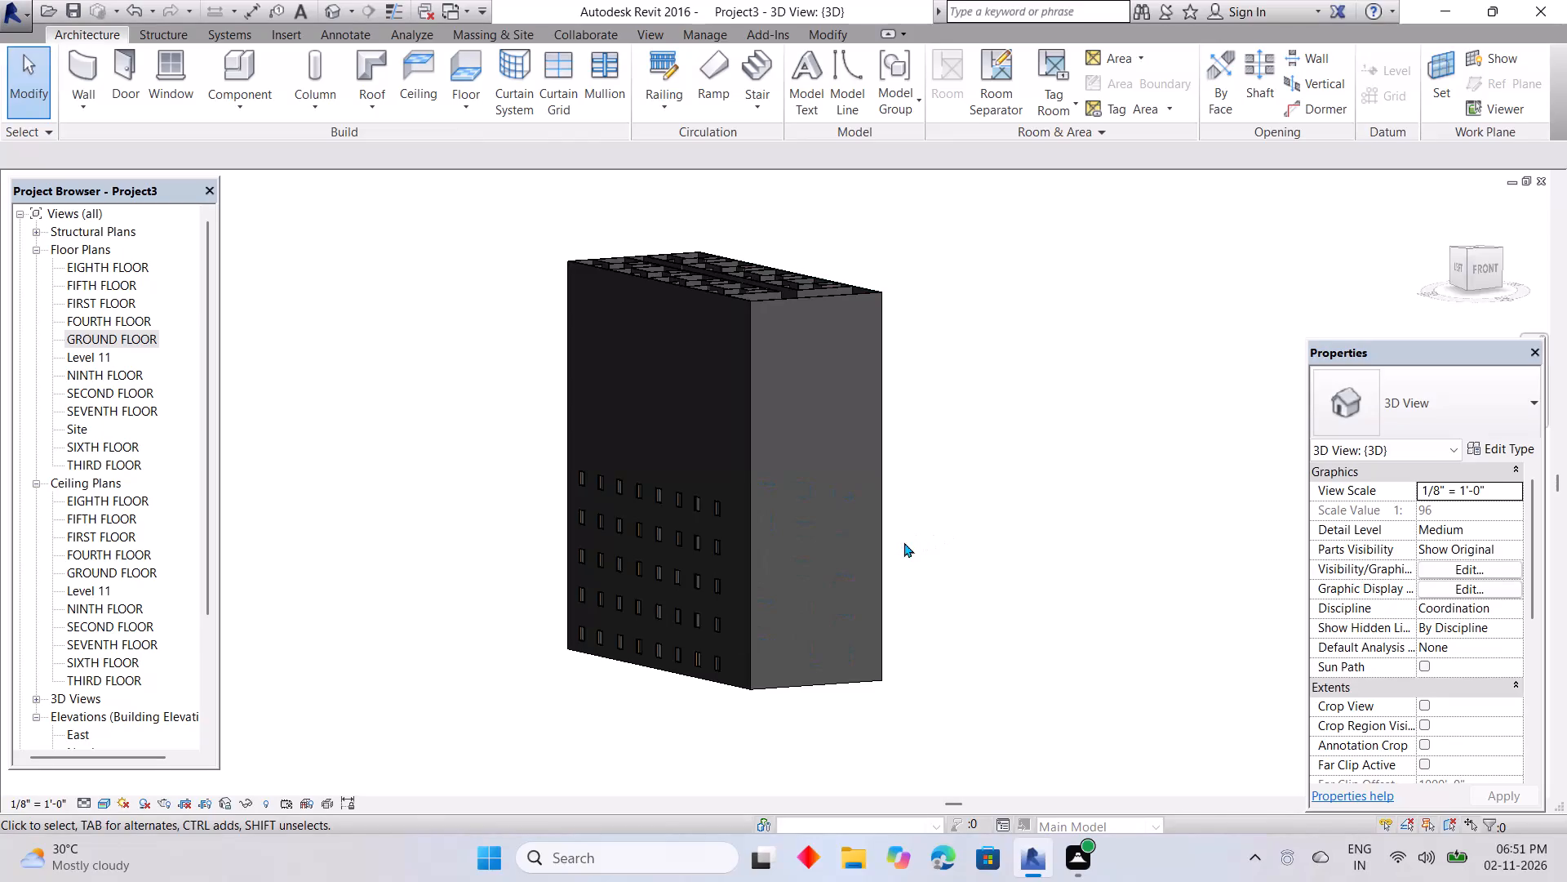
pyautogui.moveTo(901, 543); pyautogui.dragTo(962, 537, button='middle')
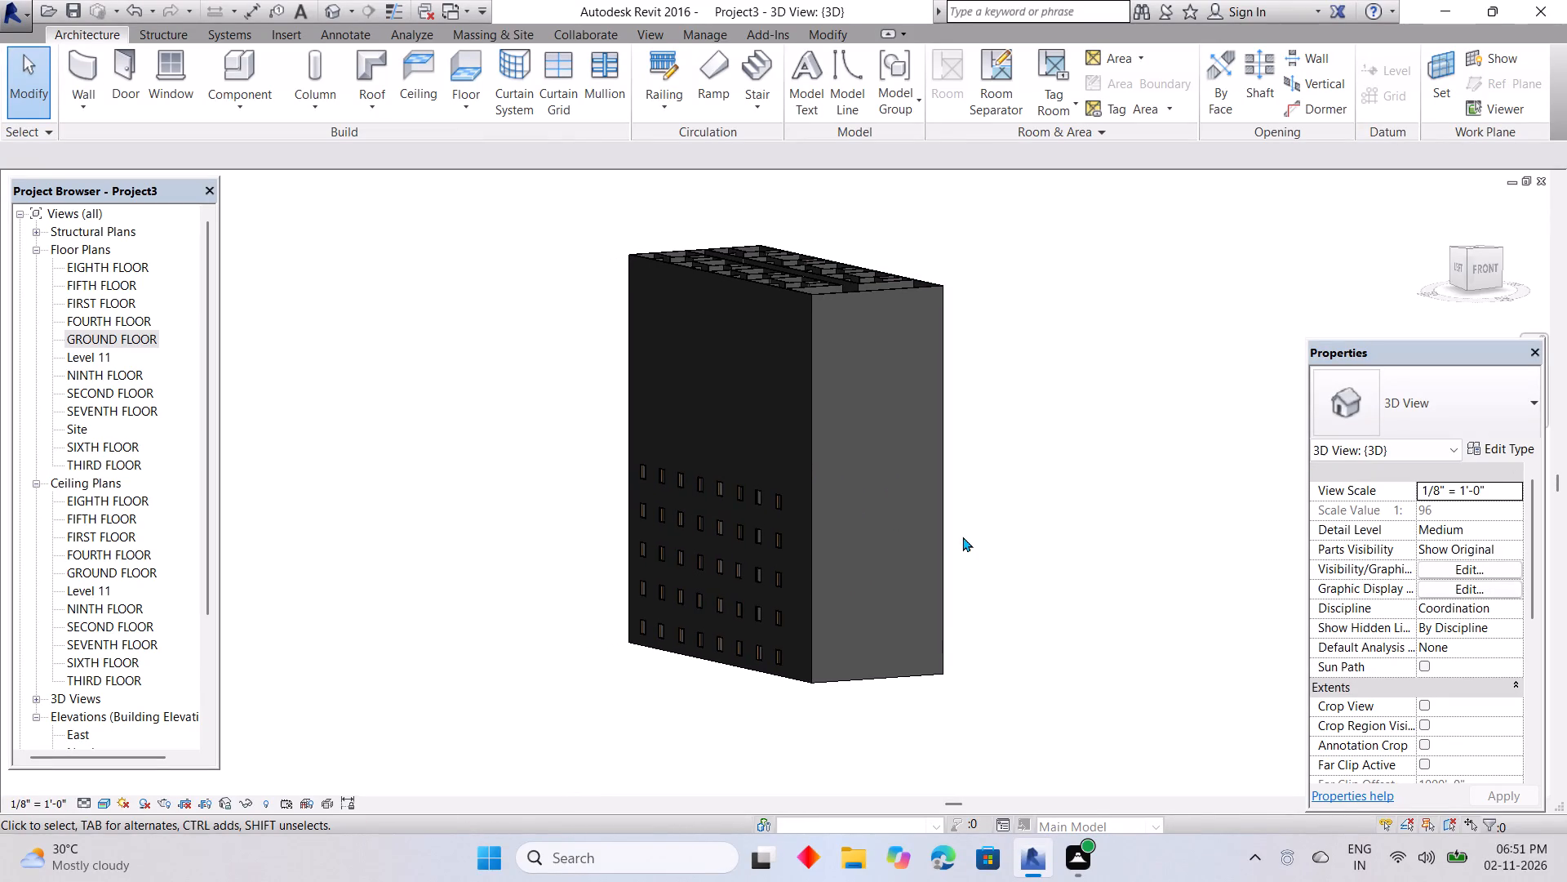
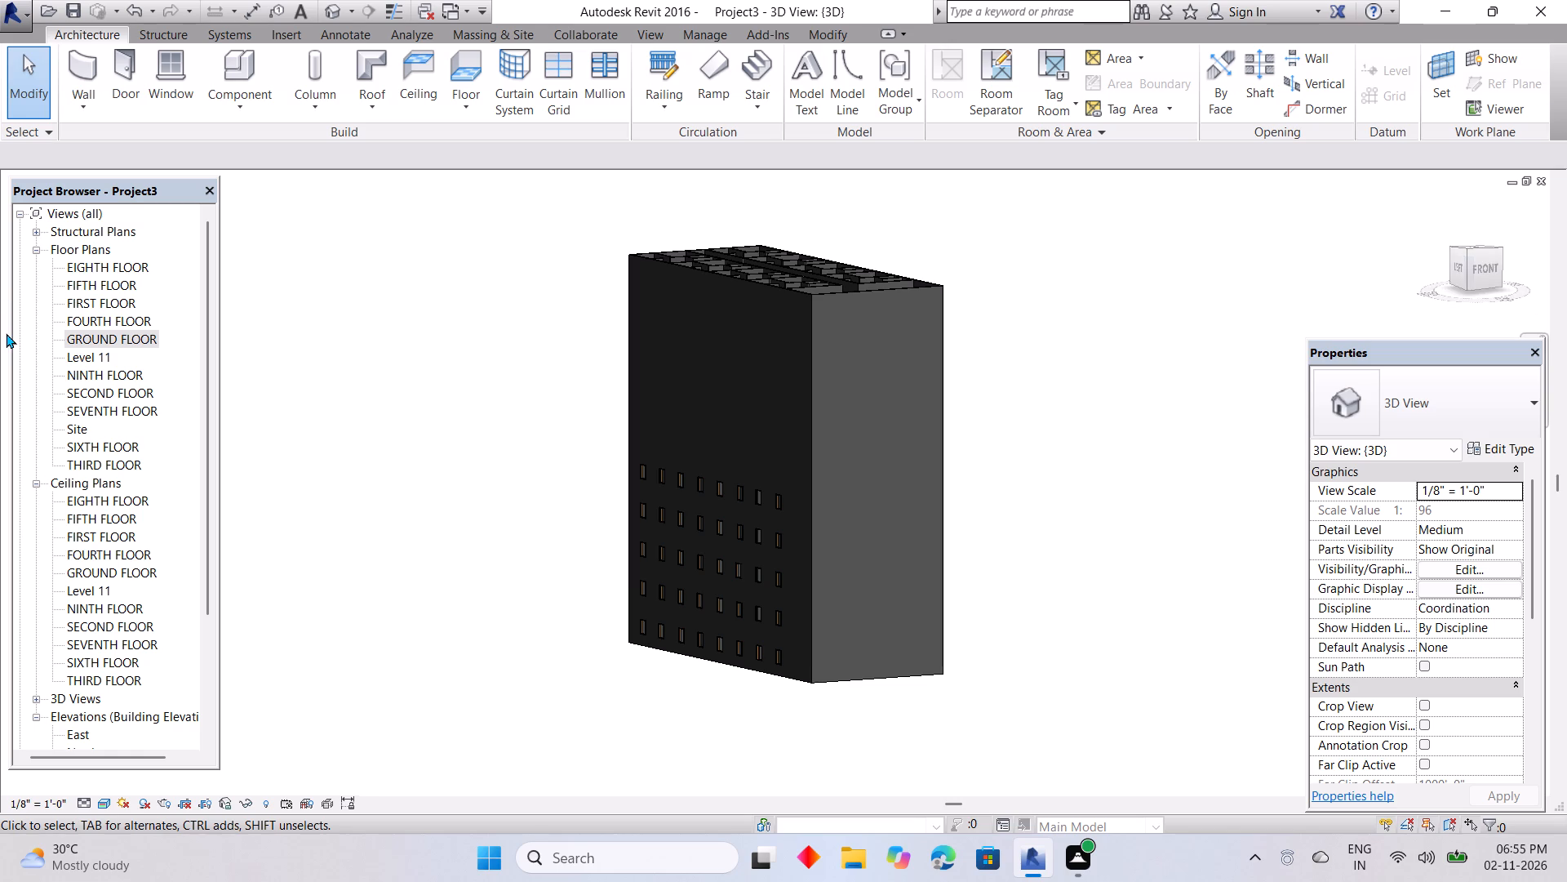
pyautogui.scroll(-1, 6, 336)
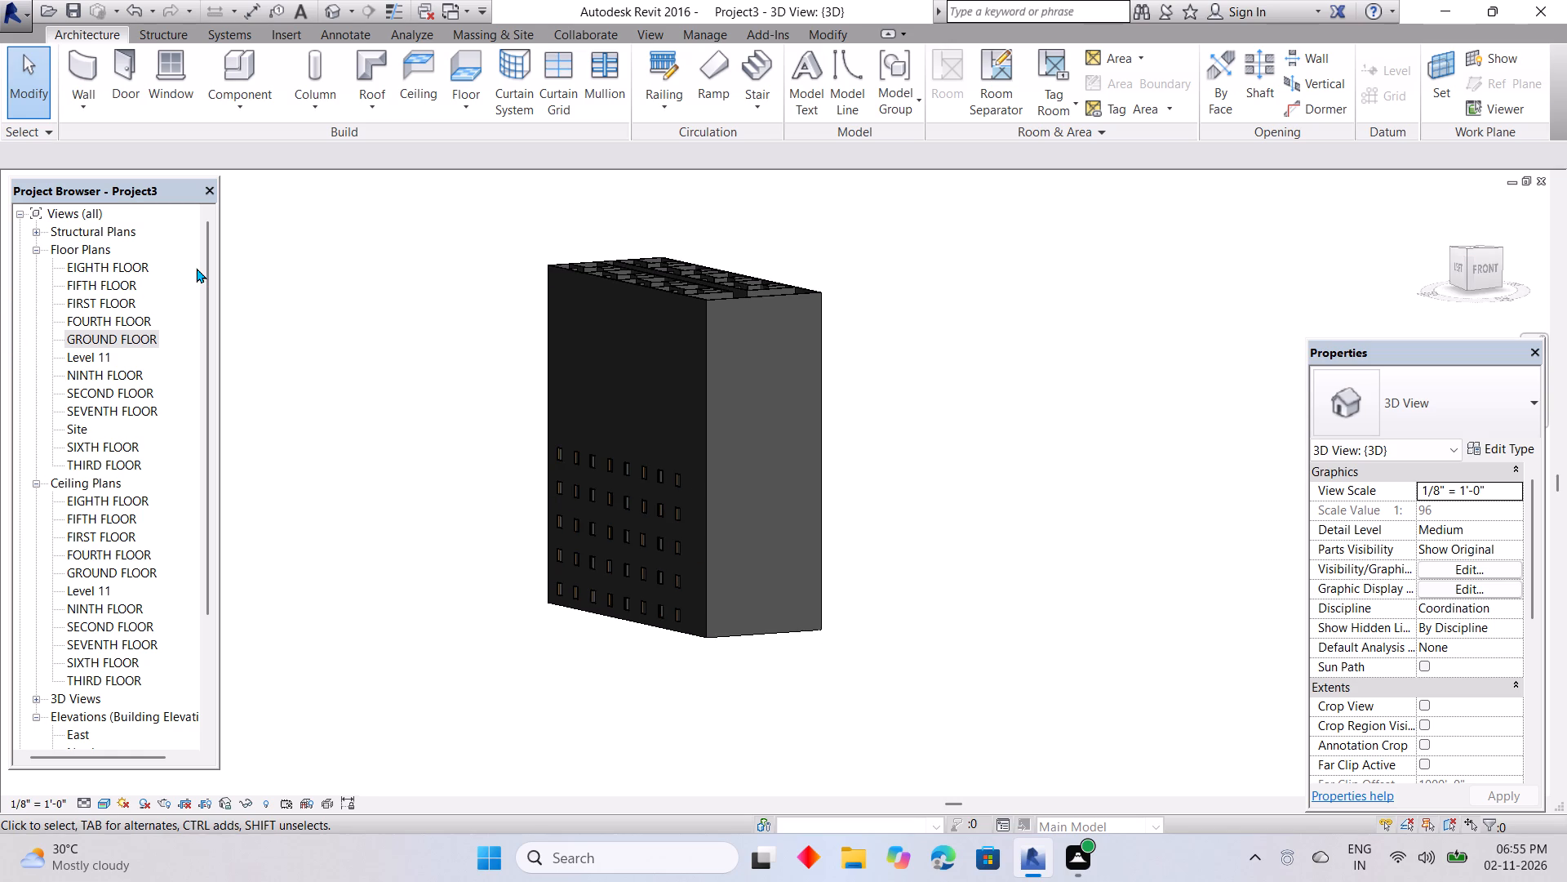
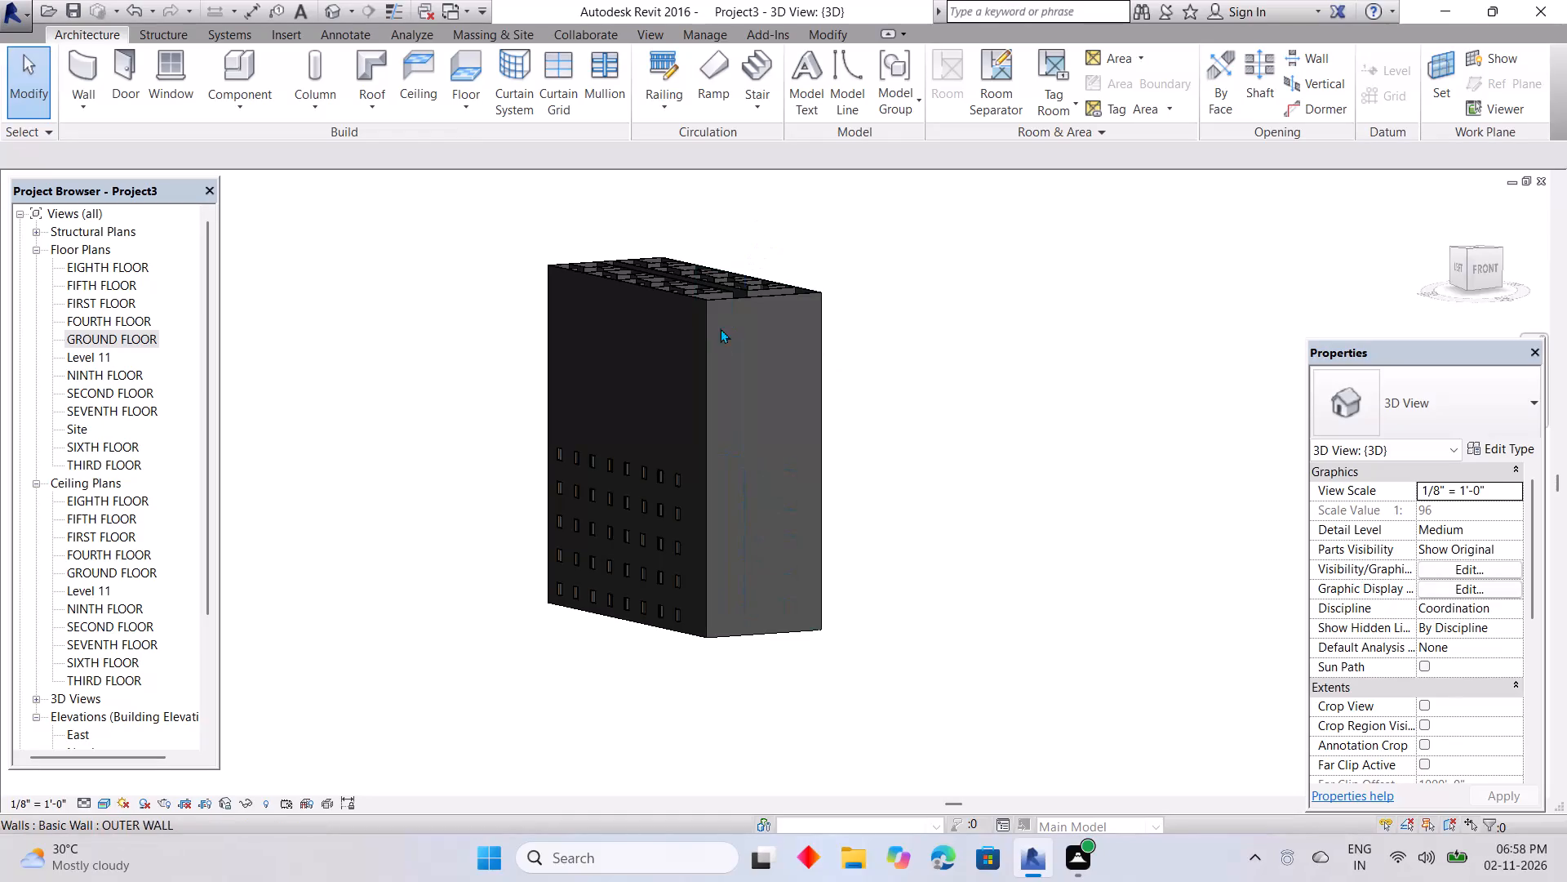
# Review the facades in 3D and the door layout on the FOURTH FLOOR plan, and open the FIFTH FLOOR plan.
pyautogui.keyDown('shift'); pyautogui.moveTo(641, 452); pyautogui.dragTo(958, 475, button='middle'); pyautogui.keyUp('shift')
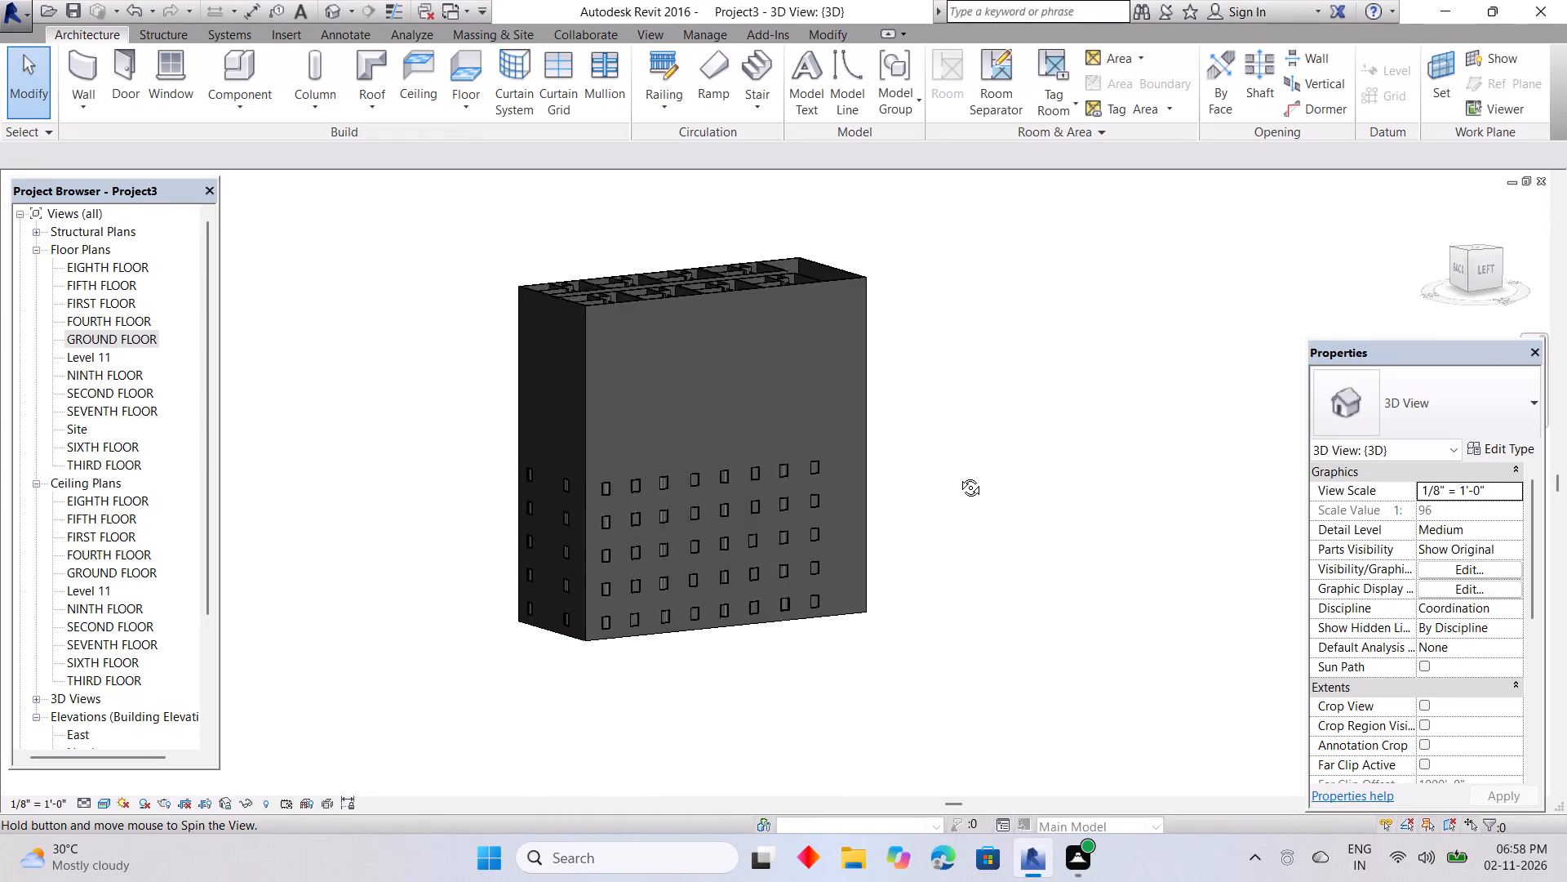
pyautogui.keyDown('shift'); pyautogui.moveTo(958, 475); pyautogui.dragTo(406, 469, button='middle'); pyautogui.keyUp('shift')
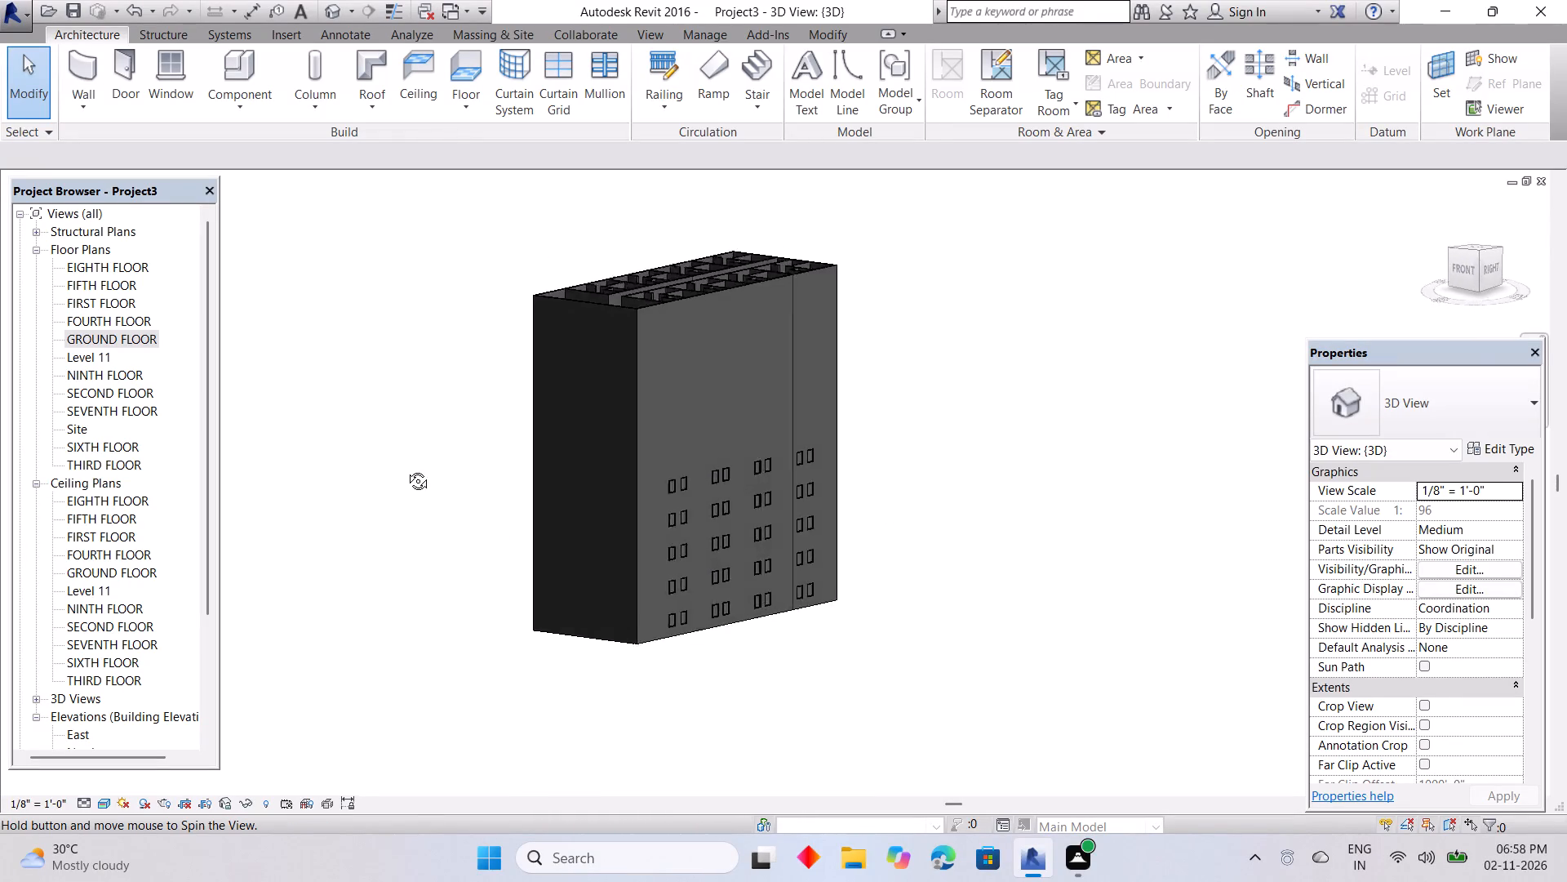
pyautogui.keyDown('shift'); pyautogui.moveTo(406, 469); pyautogui.dragTo(943, 520, button='middle'); pyautogui.keyUp('shift')
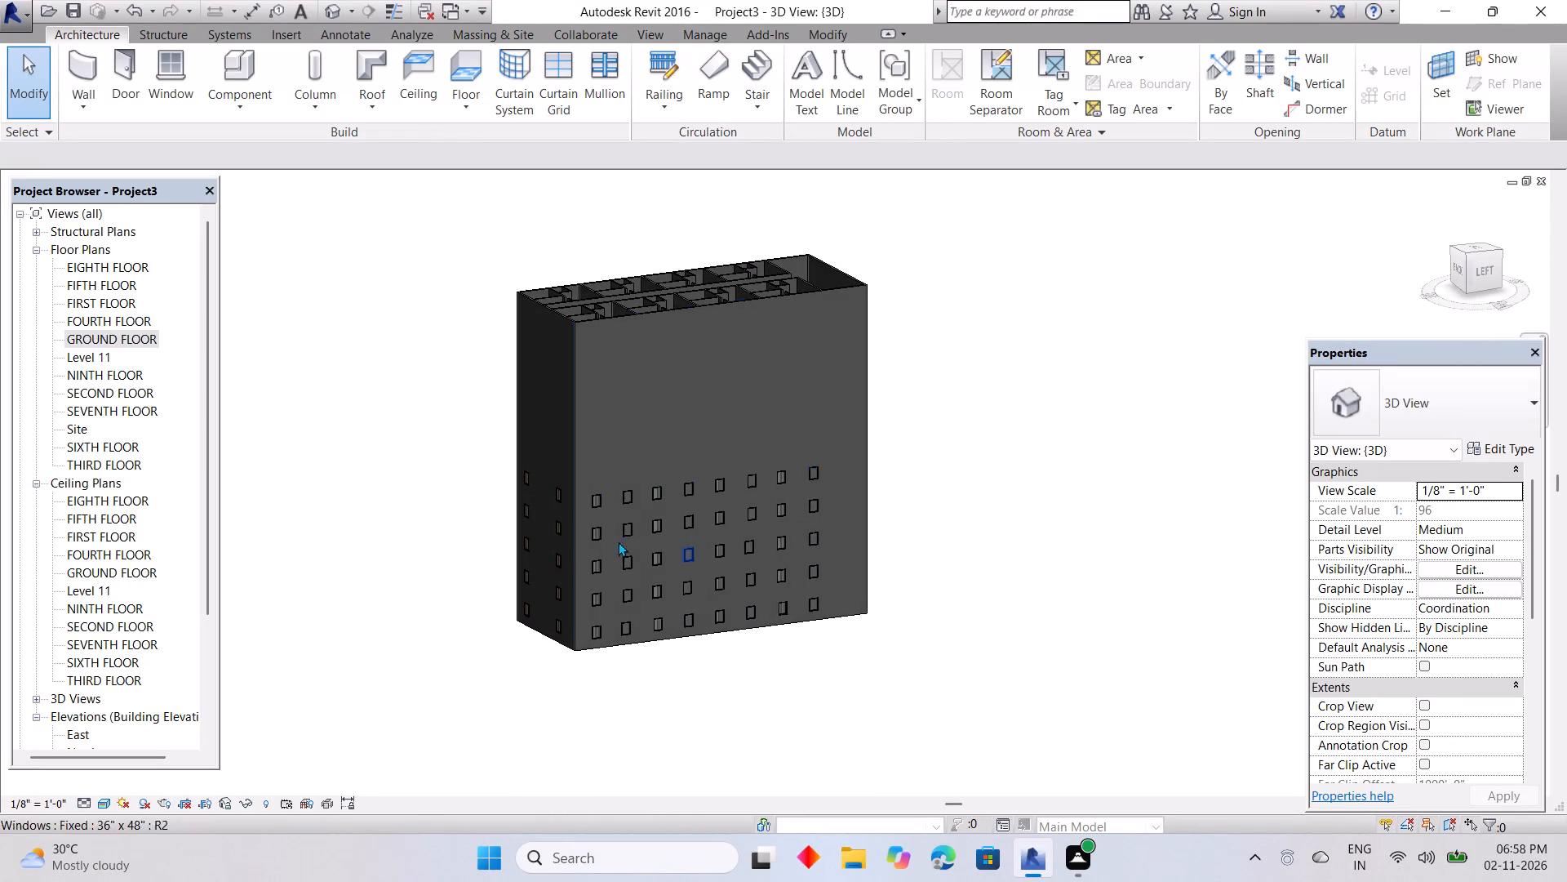
pyautogui.doubleClick(109, 283)
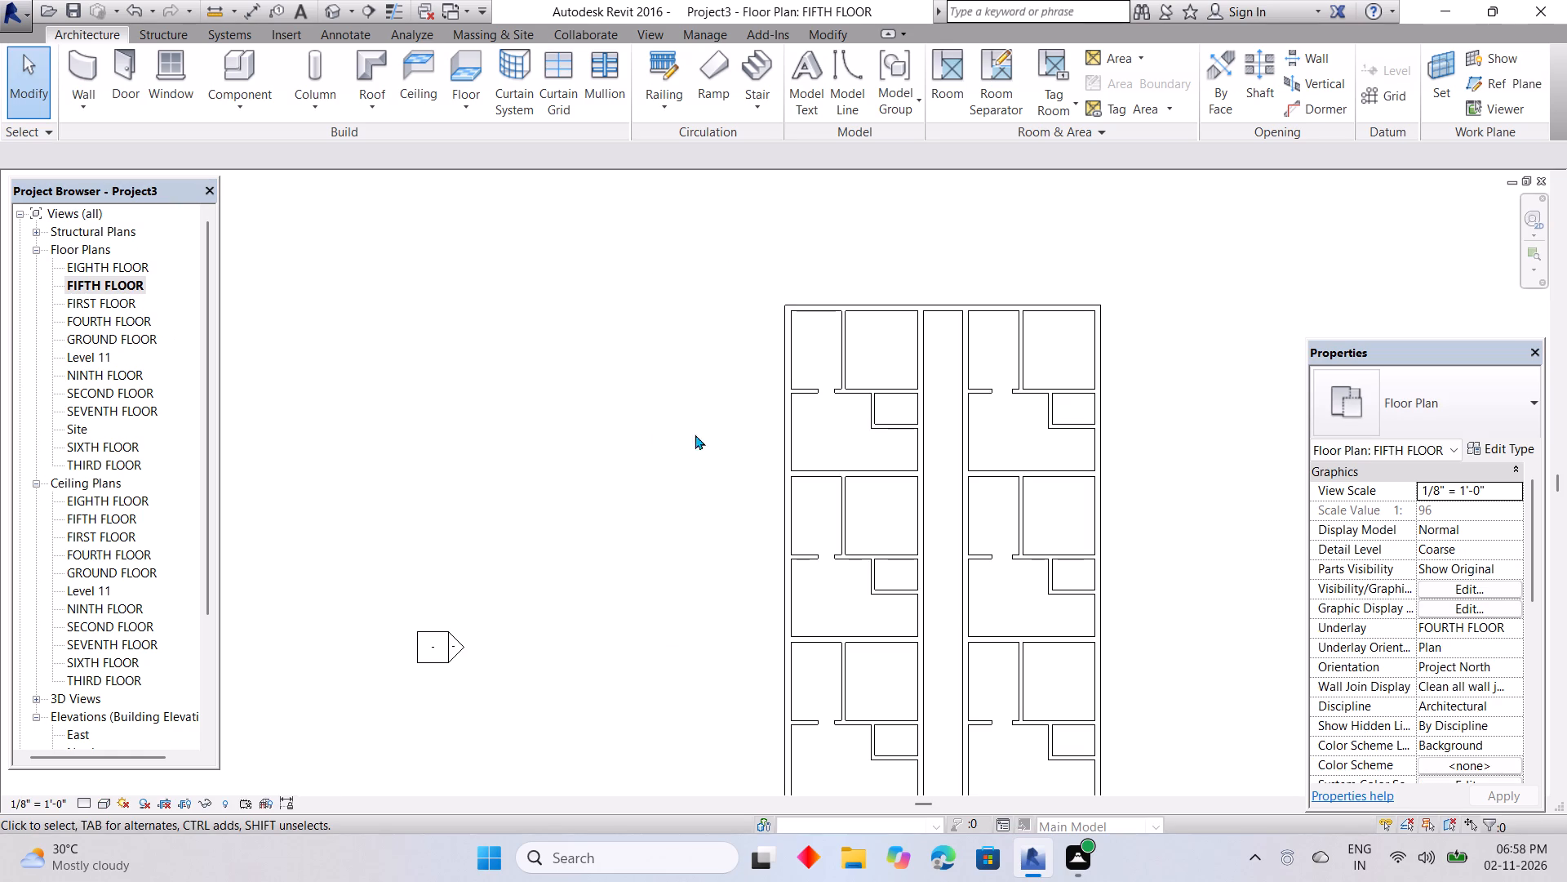
pyautogui.doubleClick(87, 317)
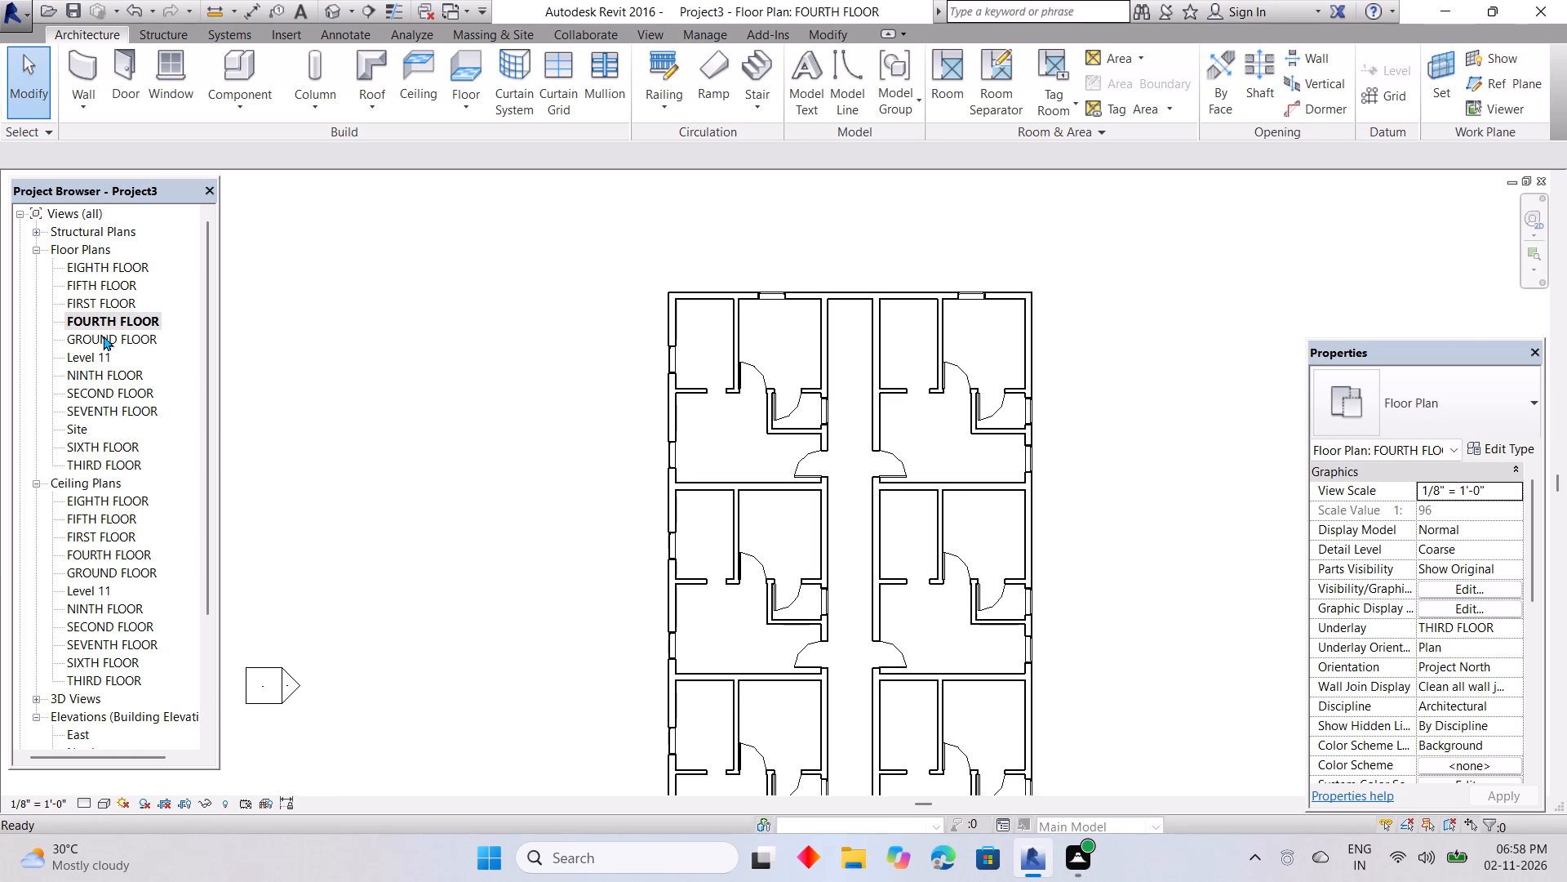
pyautogui.doubleClick(91, 286)
pyautogui.moveTo(778, 334); pyautogui.dragTo(582, 252, button='middle')
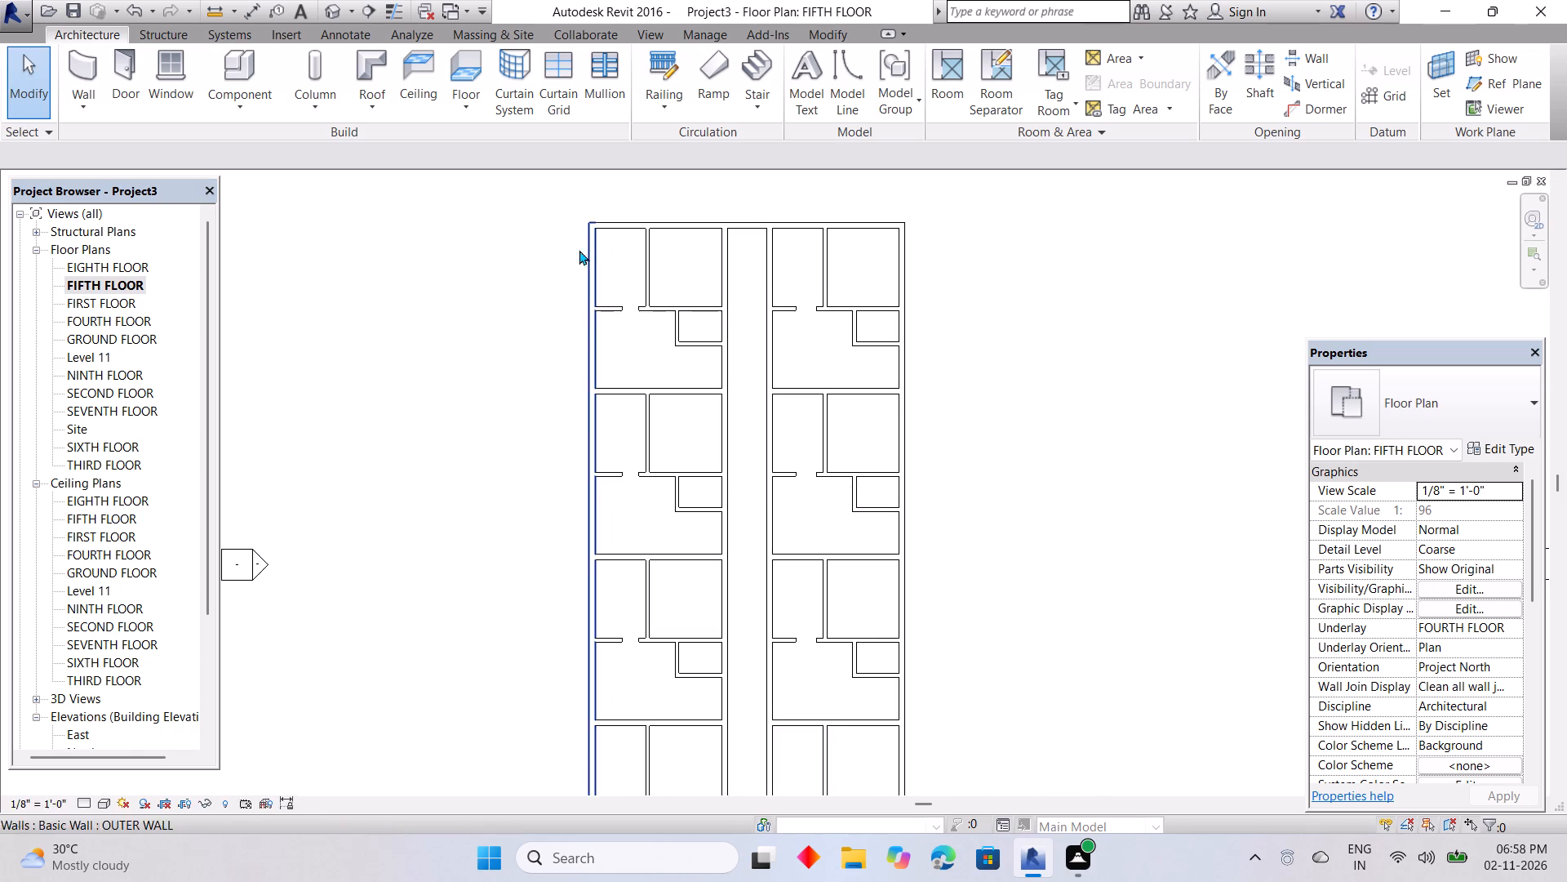
# Place 36" x 84" Single-Flush doors for the northeast room and small enclosed room of the west column's northernmost unit, the latter centred 2'-0" from its west wall.
pyautogui.click(113, 61)
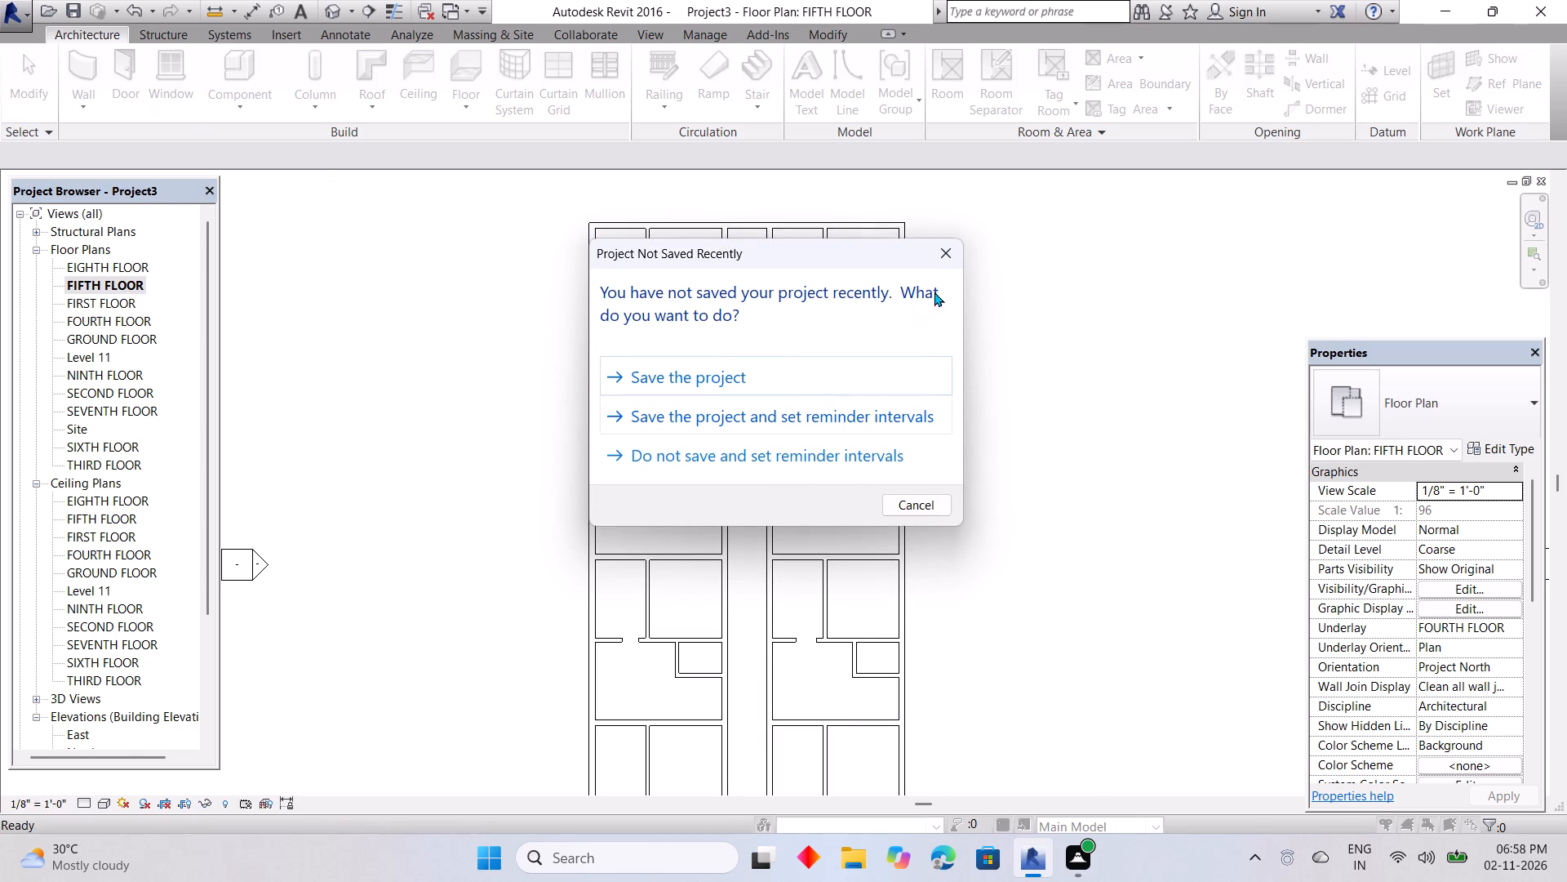
pyautogui.click(943, 256)
pyautogui.scroll(3, 675, 302)
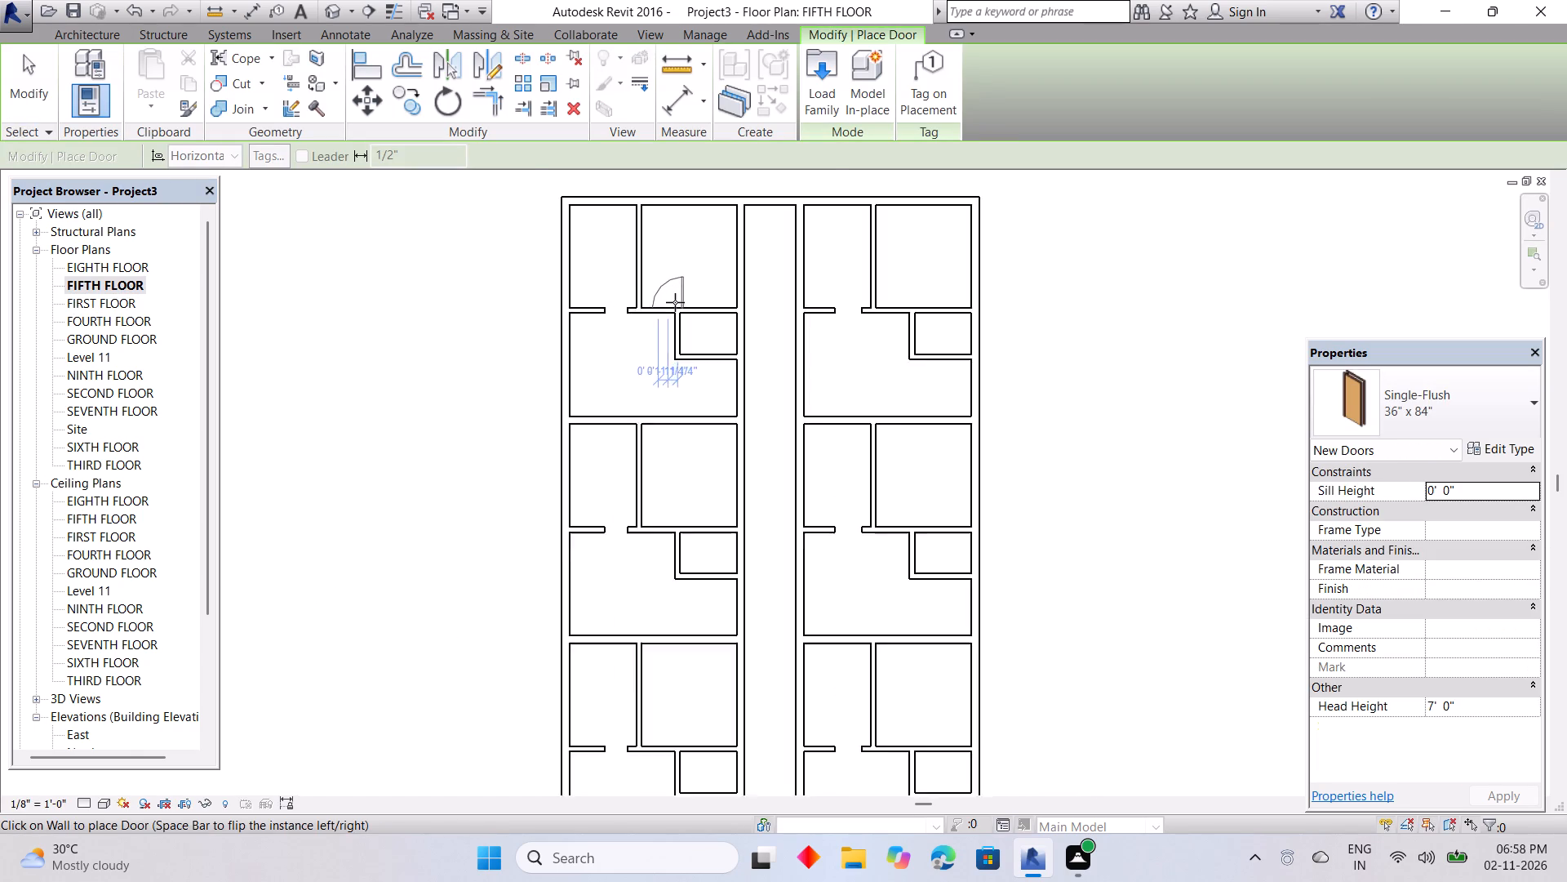
pyautogui.scroll(1, 675, 302)
pyautogui.press('space')
pyautogui.click(655, 304)
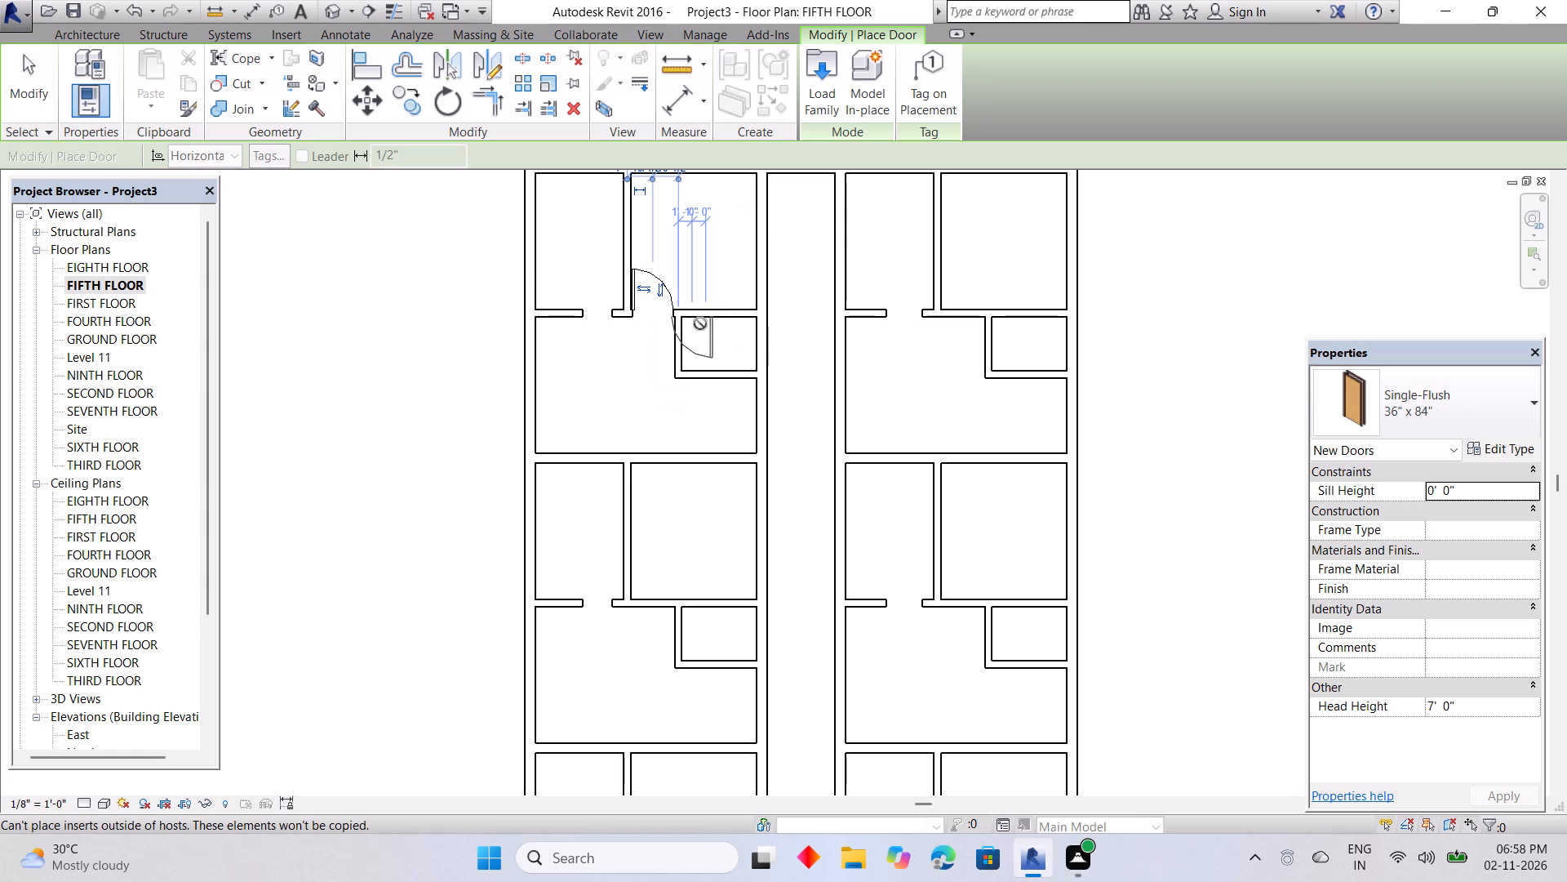
pyautogui.press('space')
pyautogui.click(703, 323)
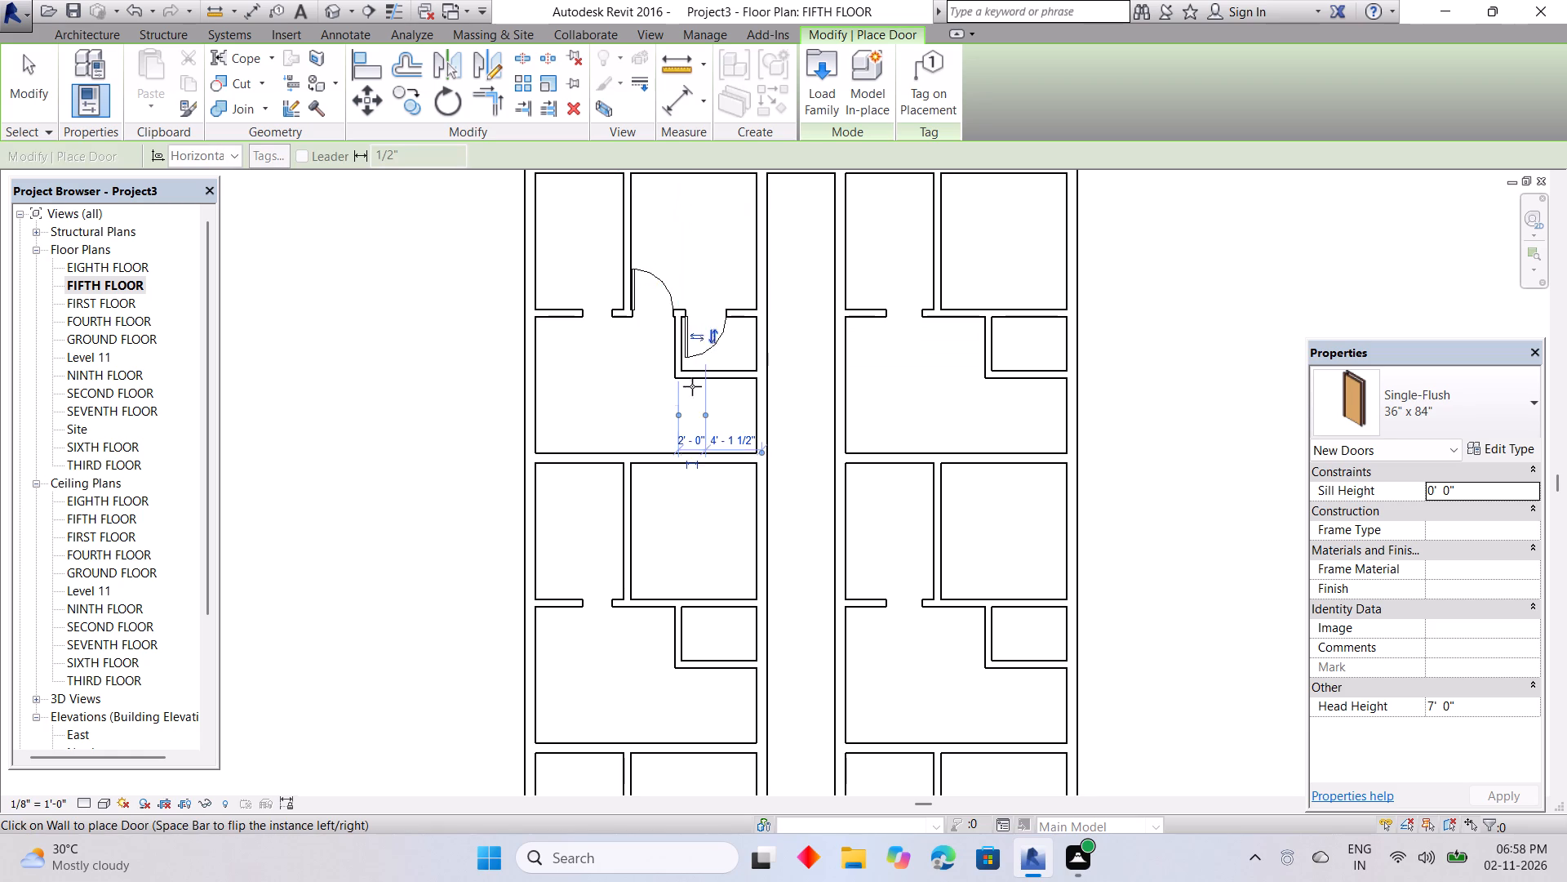
# Add matching Single-Flush doors to the northeast room and small enclosed room of the second unit down in the west column.
pyautogui.moveTo(666, 443); pyautogui.dragTo(760, 304, button='middle')
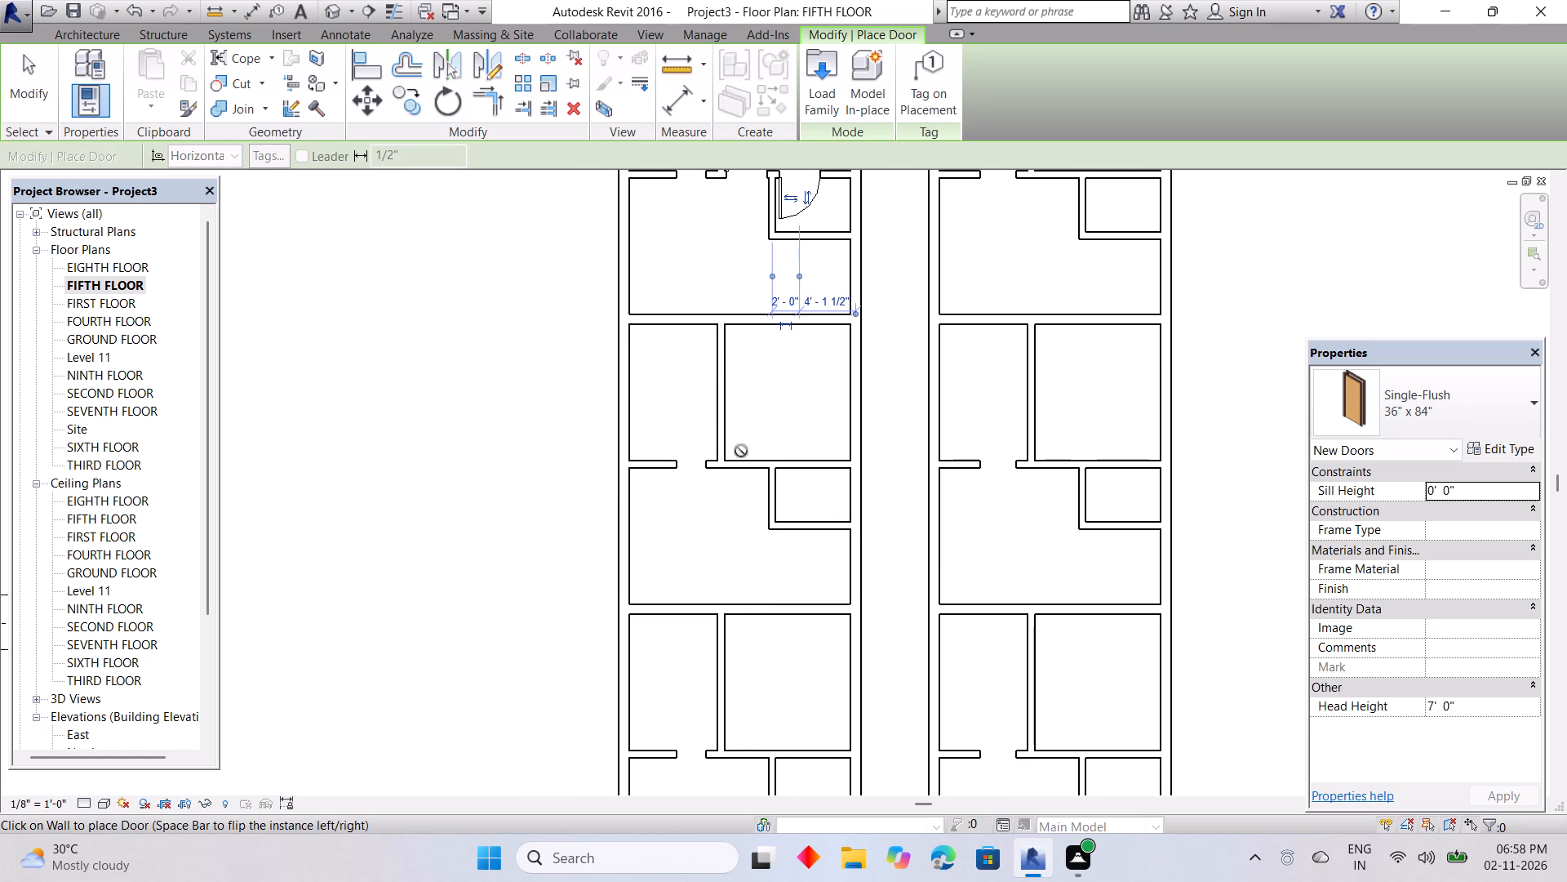
pyautogui.press('space')
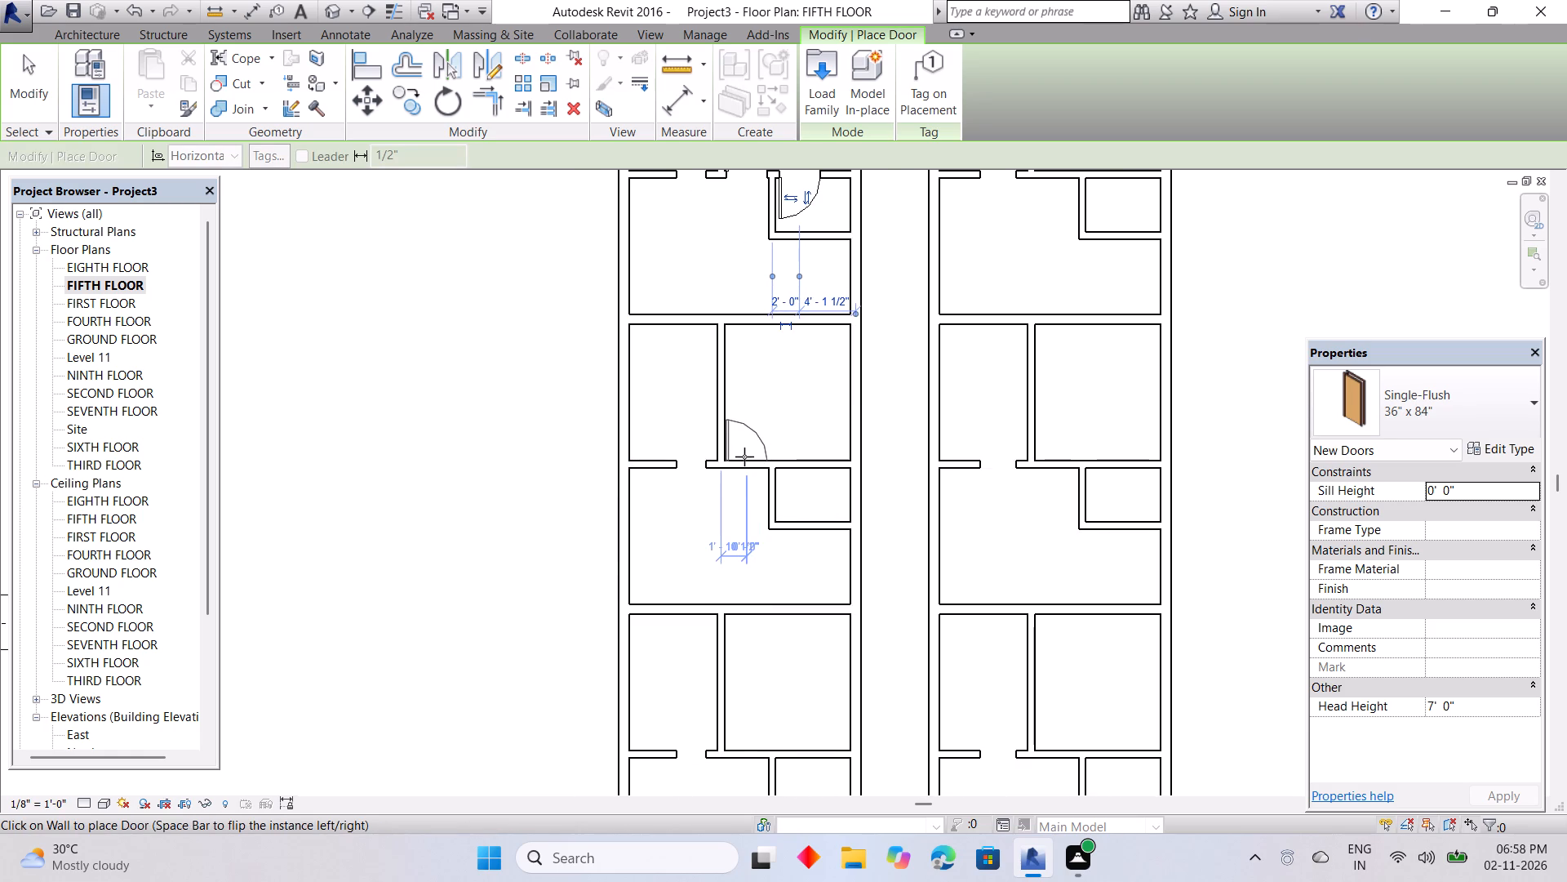
pyautogui.click(744, 457)
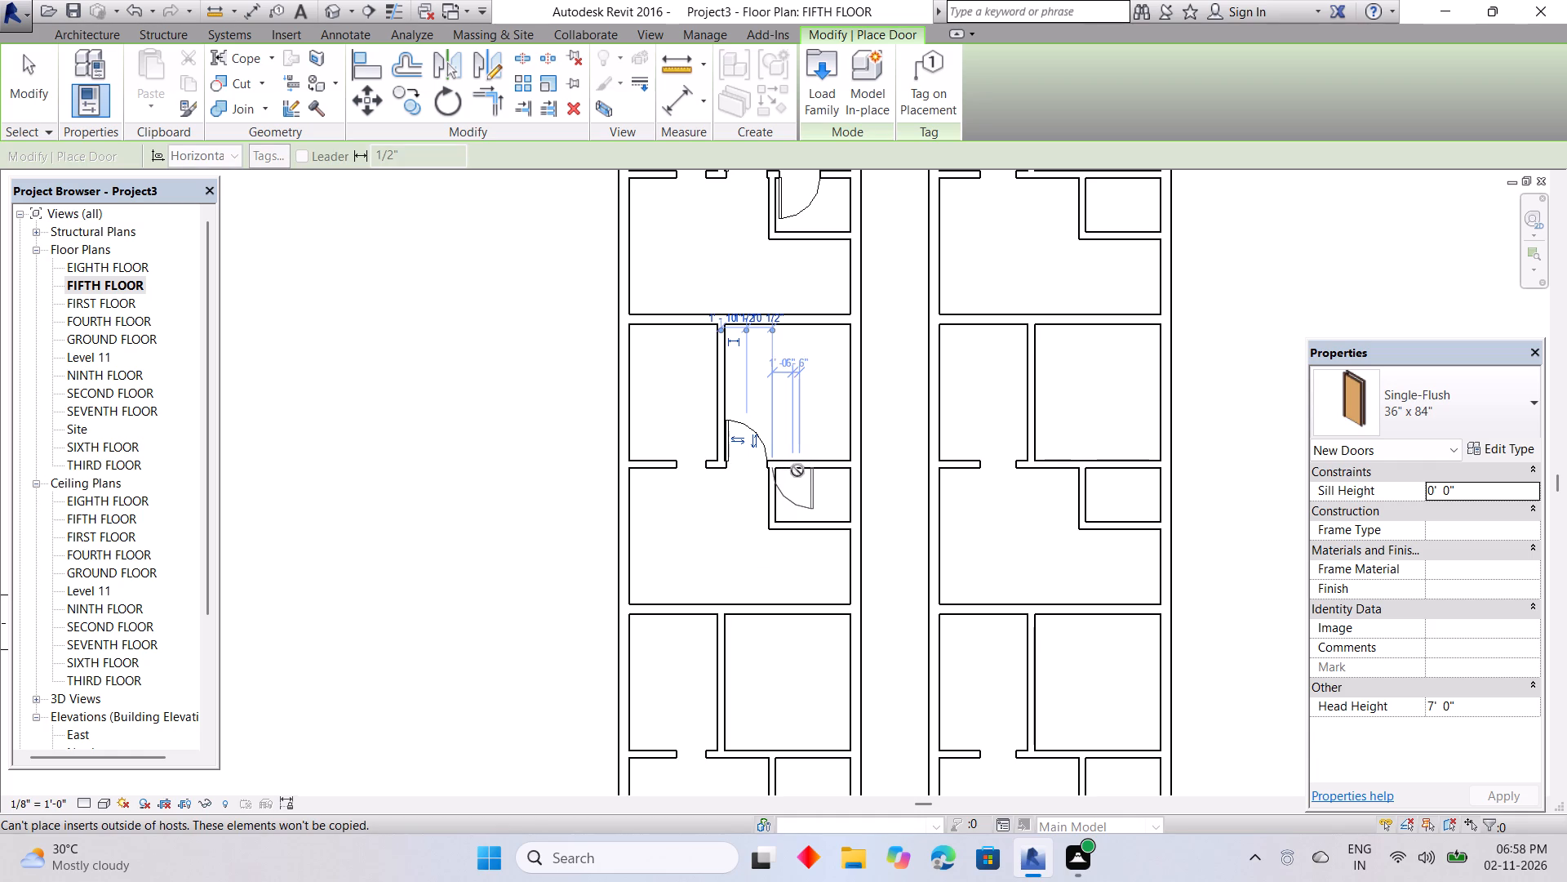
pyautogui.press('space')
pyautogui.click(799, 471)
# Add Single-Flush doors to the northeast room and small enclosed room of the west column's third unit, the latter centred 2'-0" from its west wall.
pyautogui.moveTo(821, 483); pyautogui.dragTo(873, 288, button='middle')
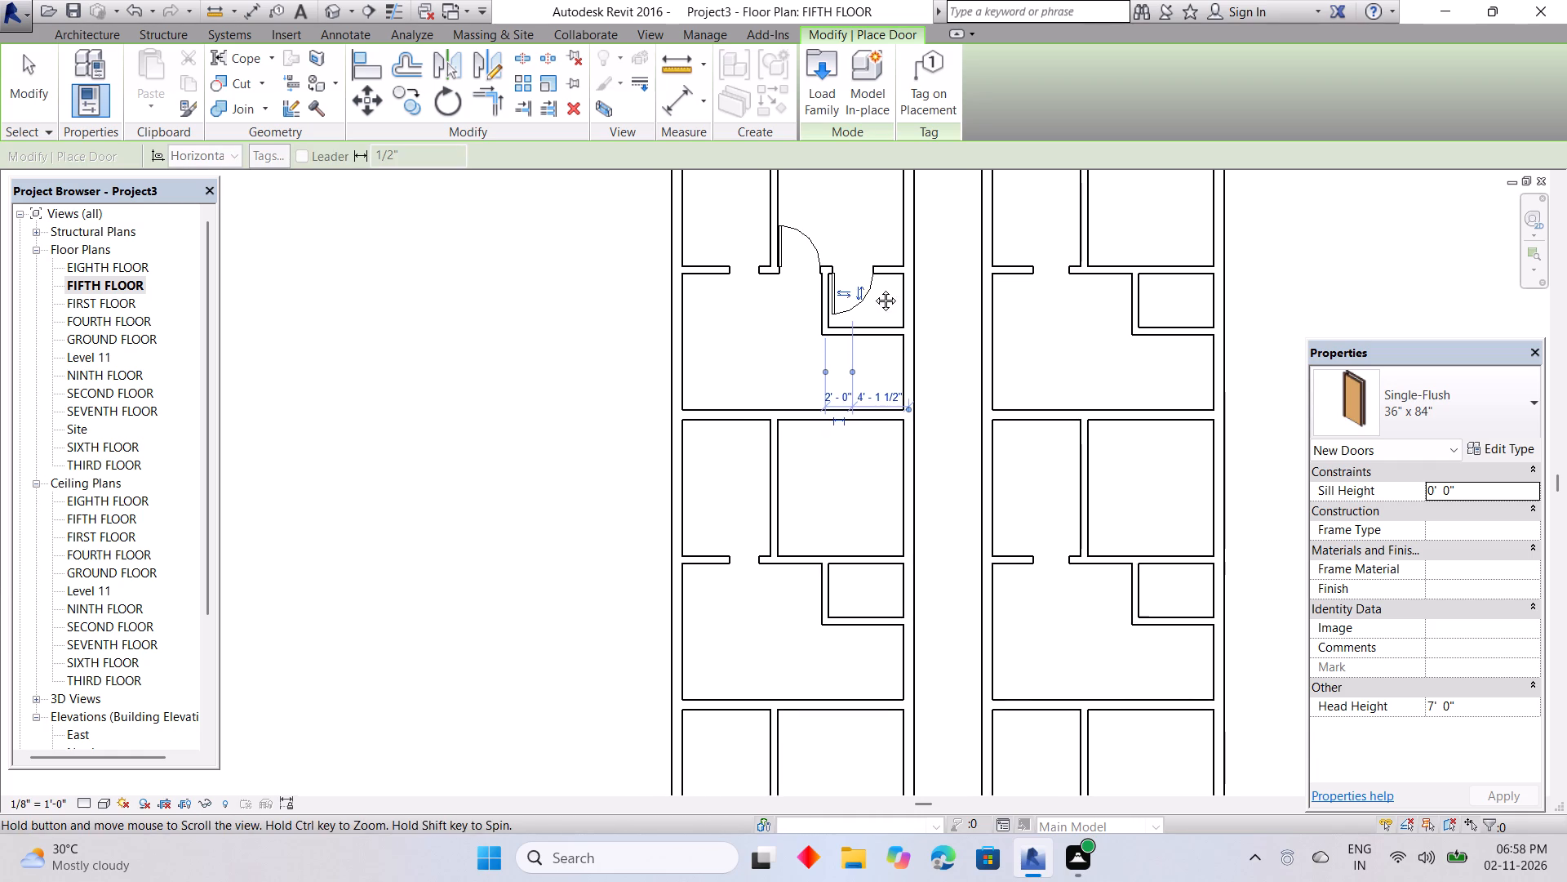
pyautogui.moveTo(873, 288); pyautogui.dragTo(872, 288, button='middle')
pyautogui.press('space')
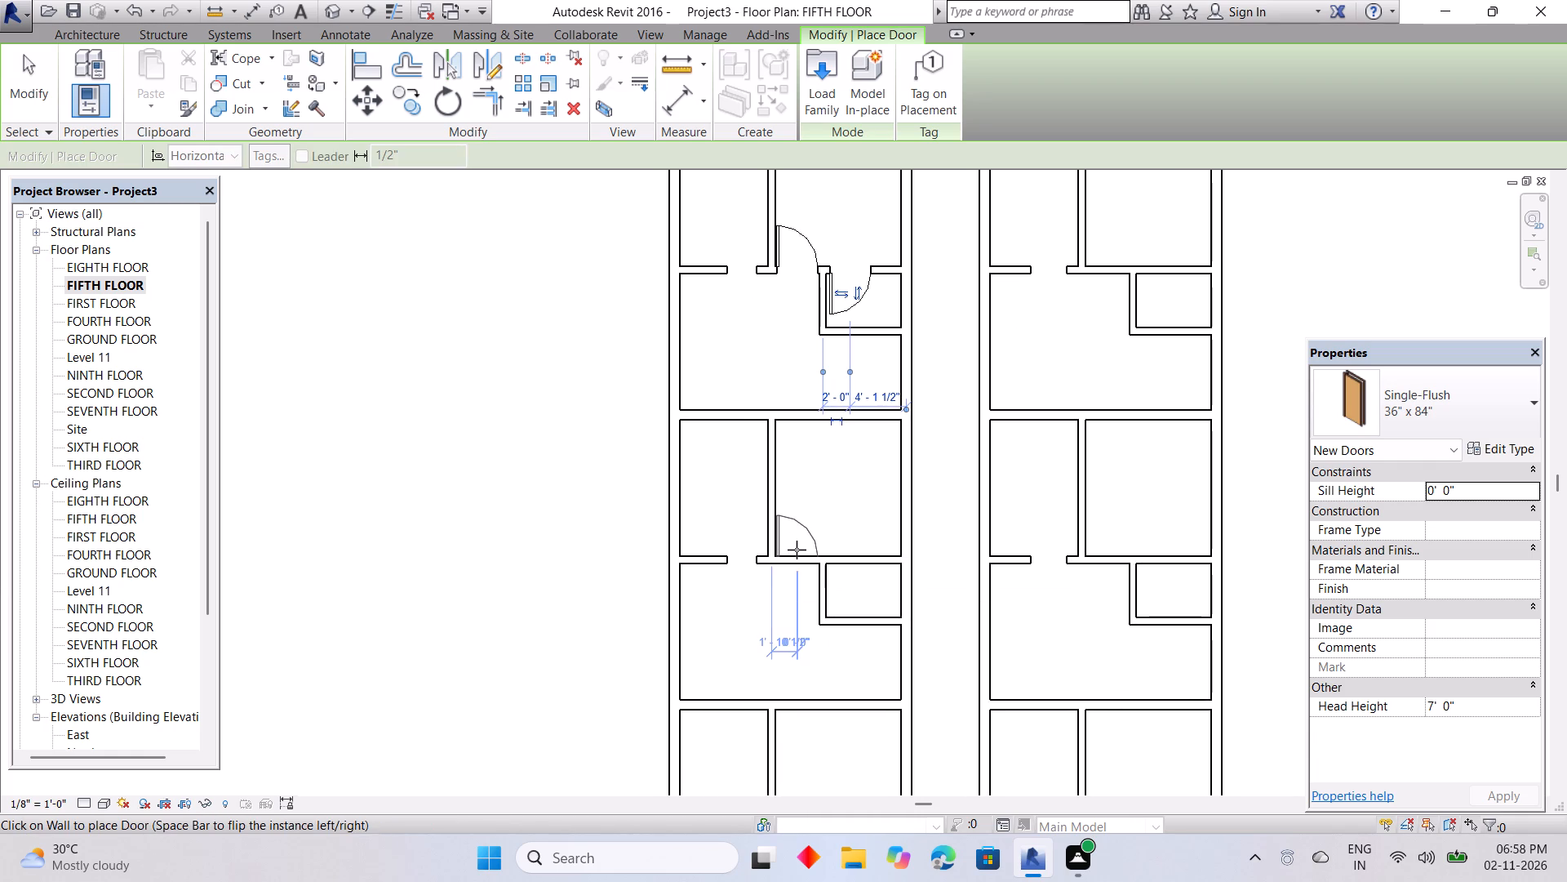
pyautogui.click(797, 550)
pyautogui.press('space')
pyautogui.click(850, 571)
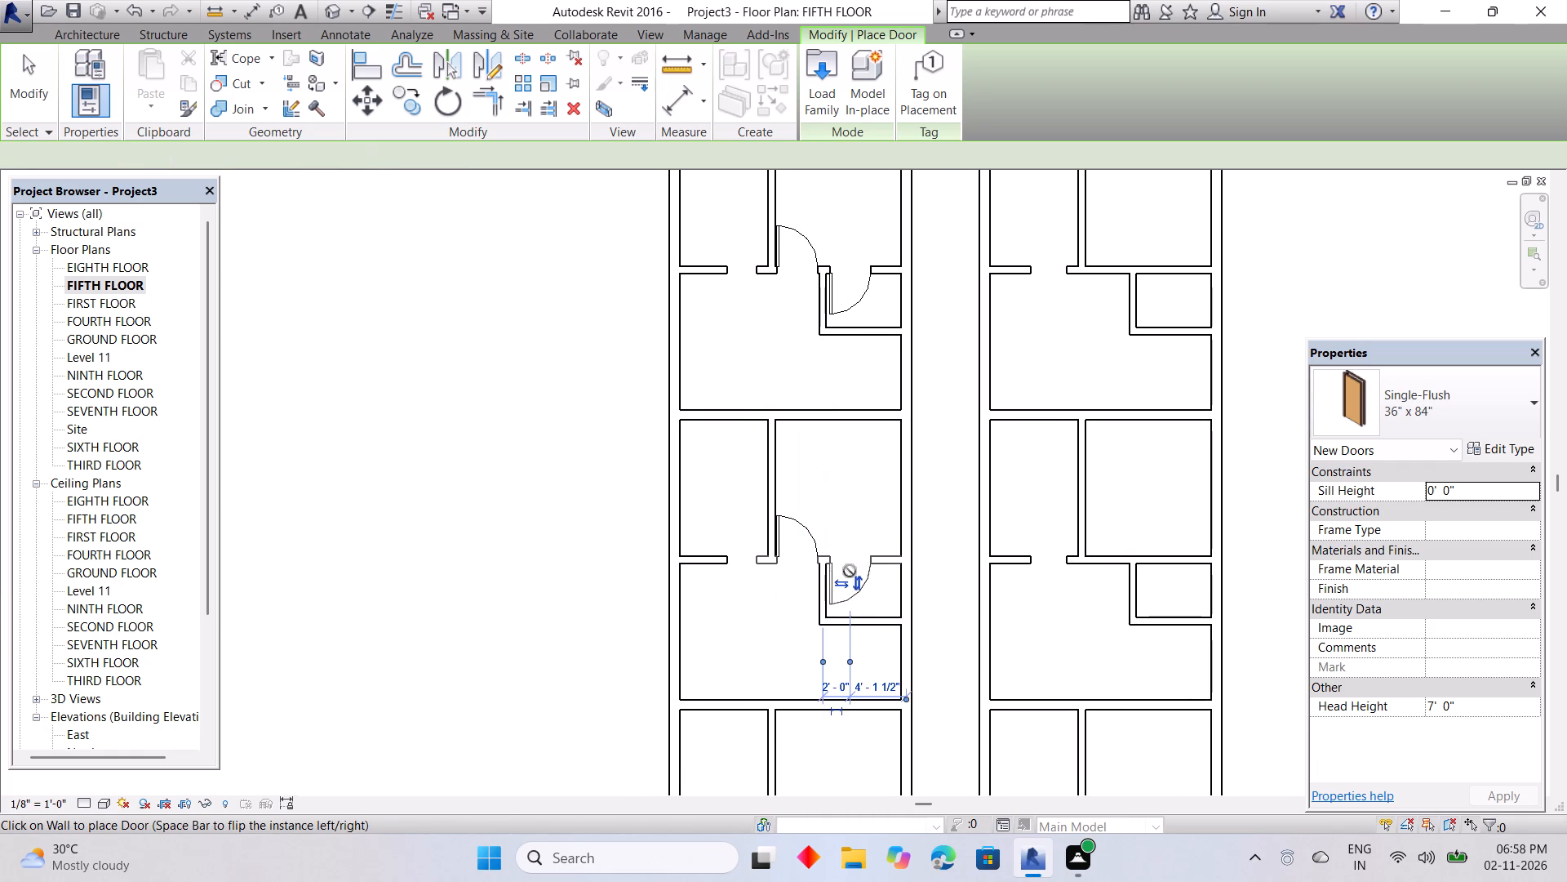
# Add Single-Flush doors to the northeast room and small enclosed room of the west column's southernmost unit, keeping the same swings as above.
pyautogui.moveTo(850, 571); pyautogui.dragTo(917, 305, button='middle')
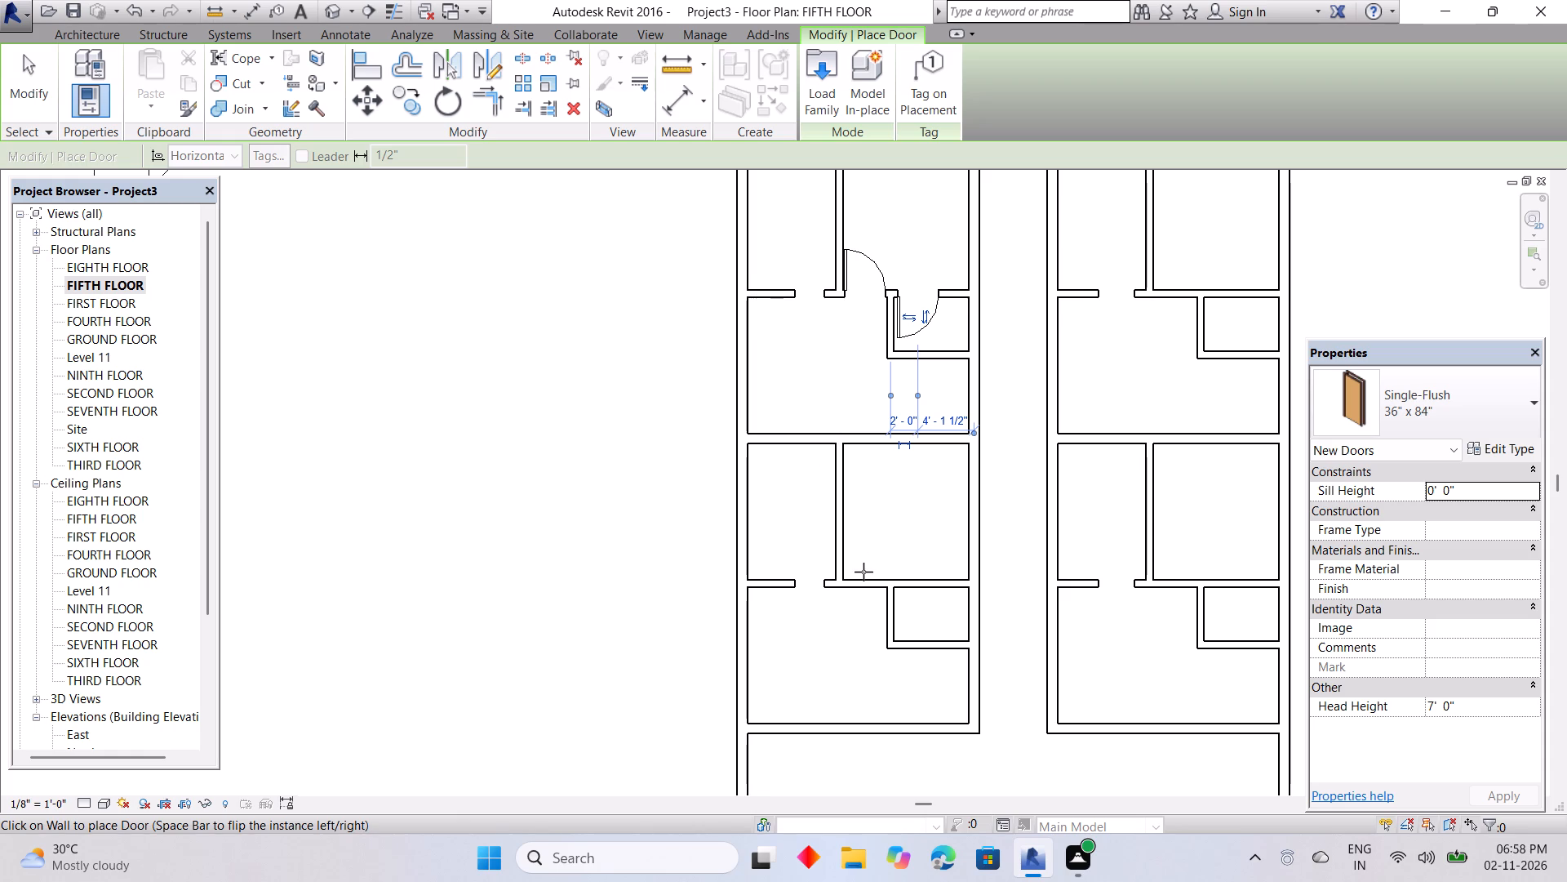
pyautogui.moveTo(863, 573); pyautogui.dragTo(883, 483, button='middle')
pyautogui.press('space')
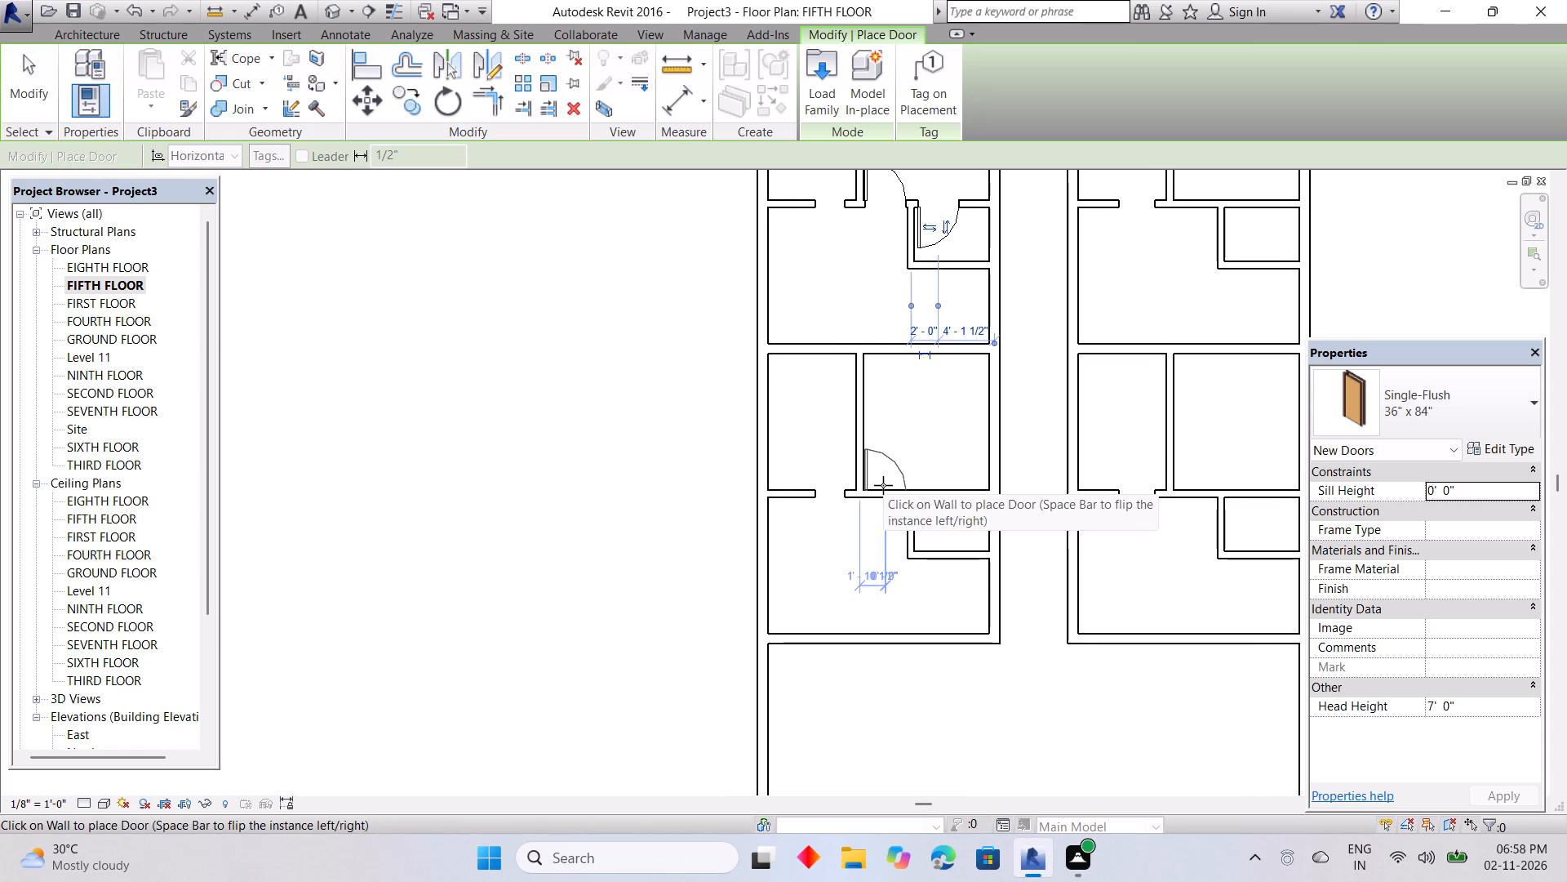
pyautogui.click(883, 485)
pyautogui.click(941, 505)
pyautogui.press('space')
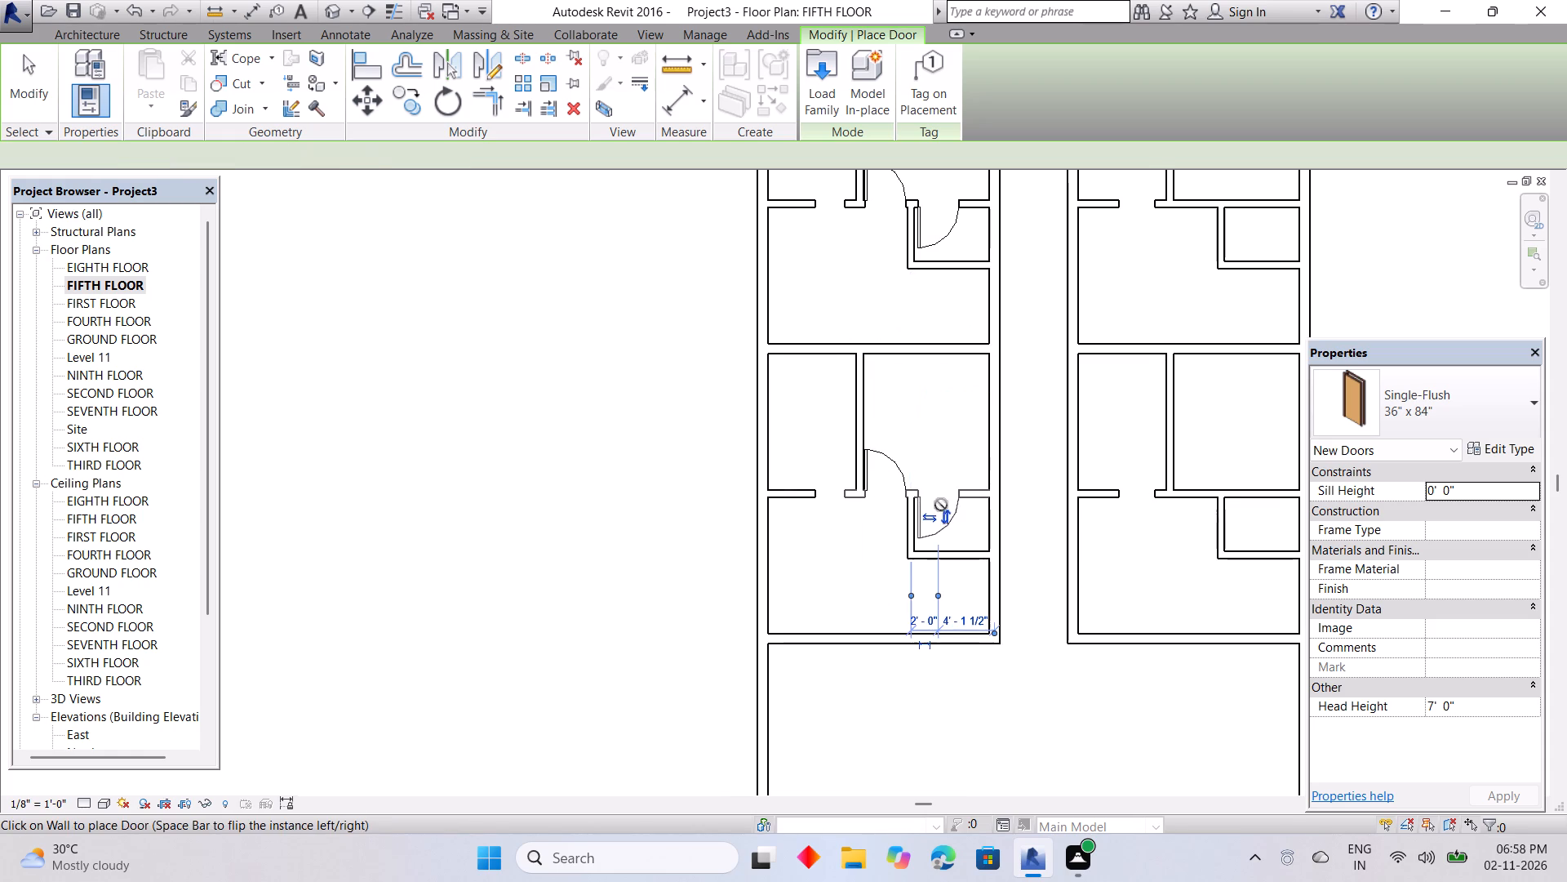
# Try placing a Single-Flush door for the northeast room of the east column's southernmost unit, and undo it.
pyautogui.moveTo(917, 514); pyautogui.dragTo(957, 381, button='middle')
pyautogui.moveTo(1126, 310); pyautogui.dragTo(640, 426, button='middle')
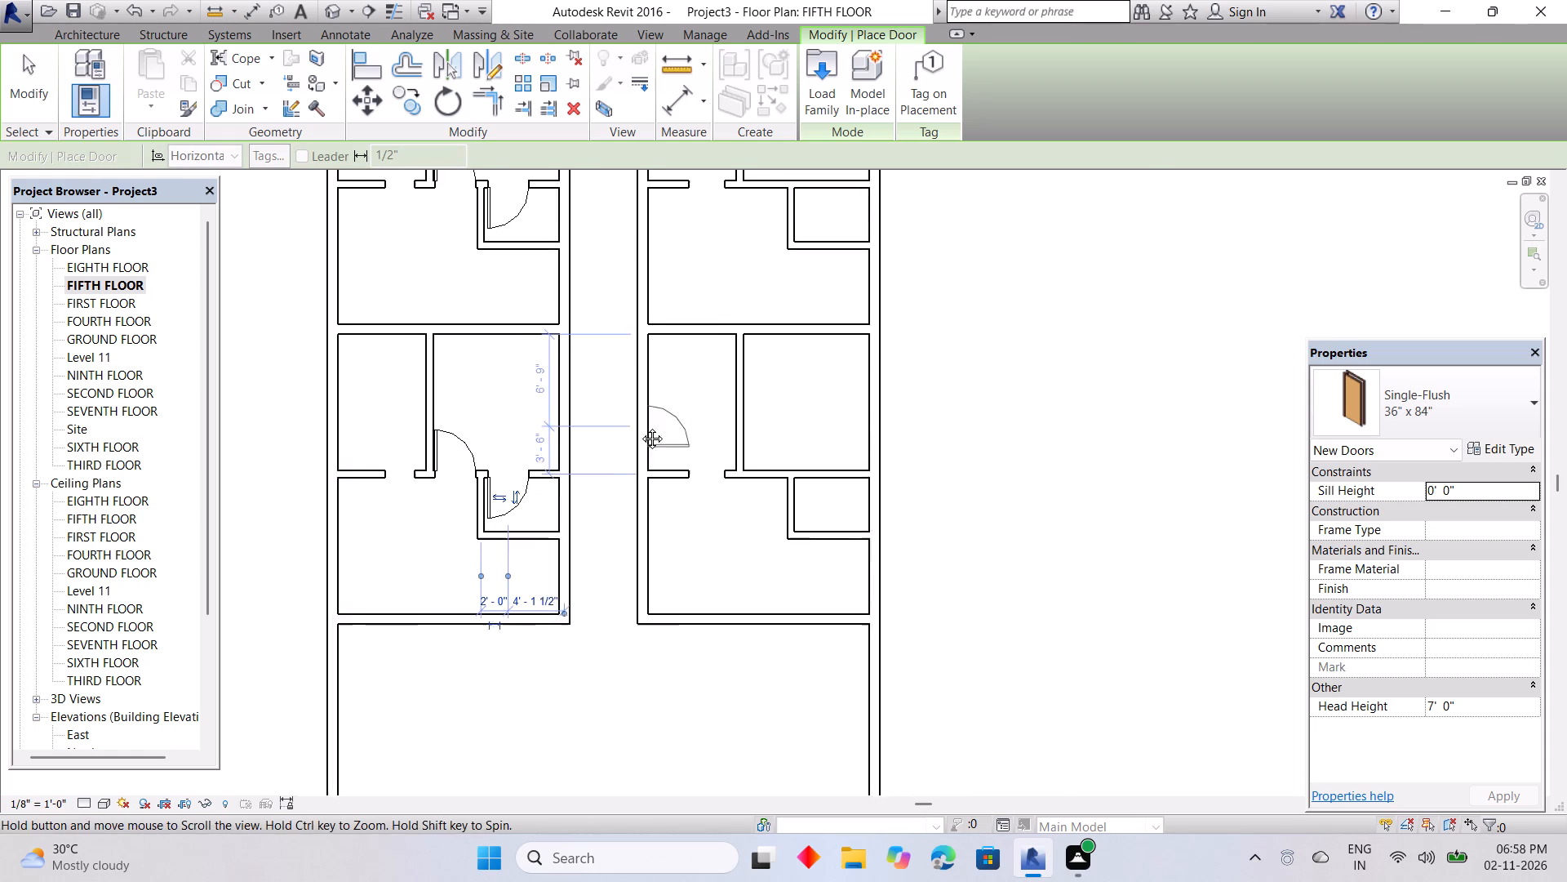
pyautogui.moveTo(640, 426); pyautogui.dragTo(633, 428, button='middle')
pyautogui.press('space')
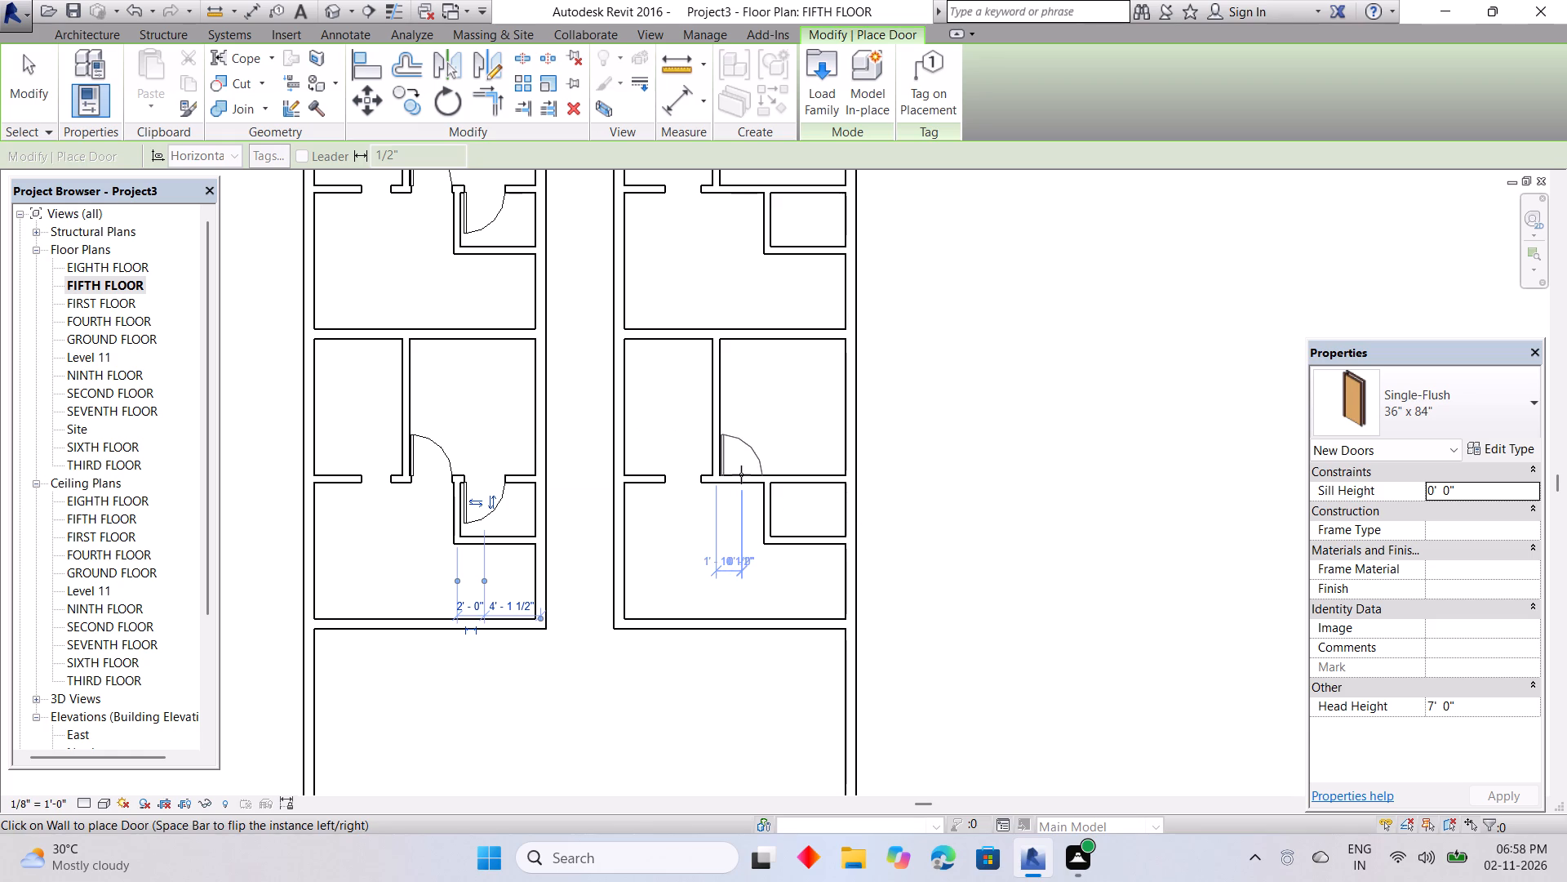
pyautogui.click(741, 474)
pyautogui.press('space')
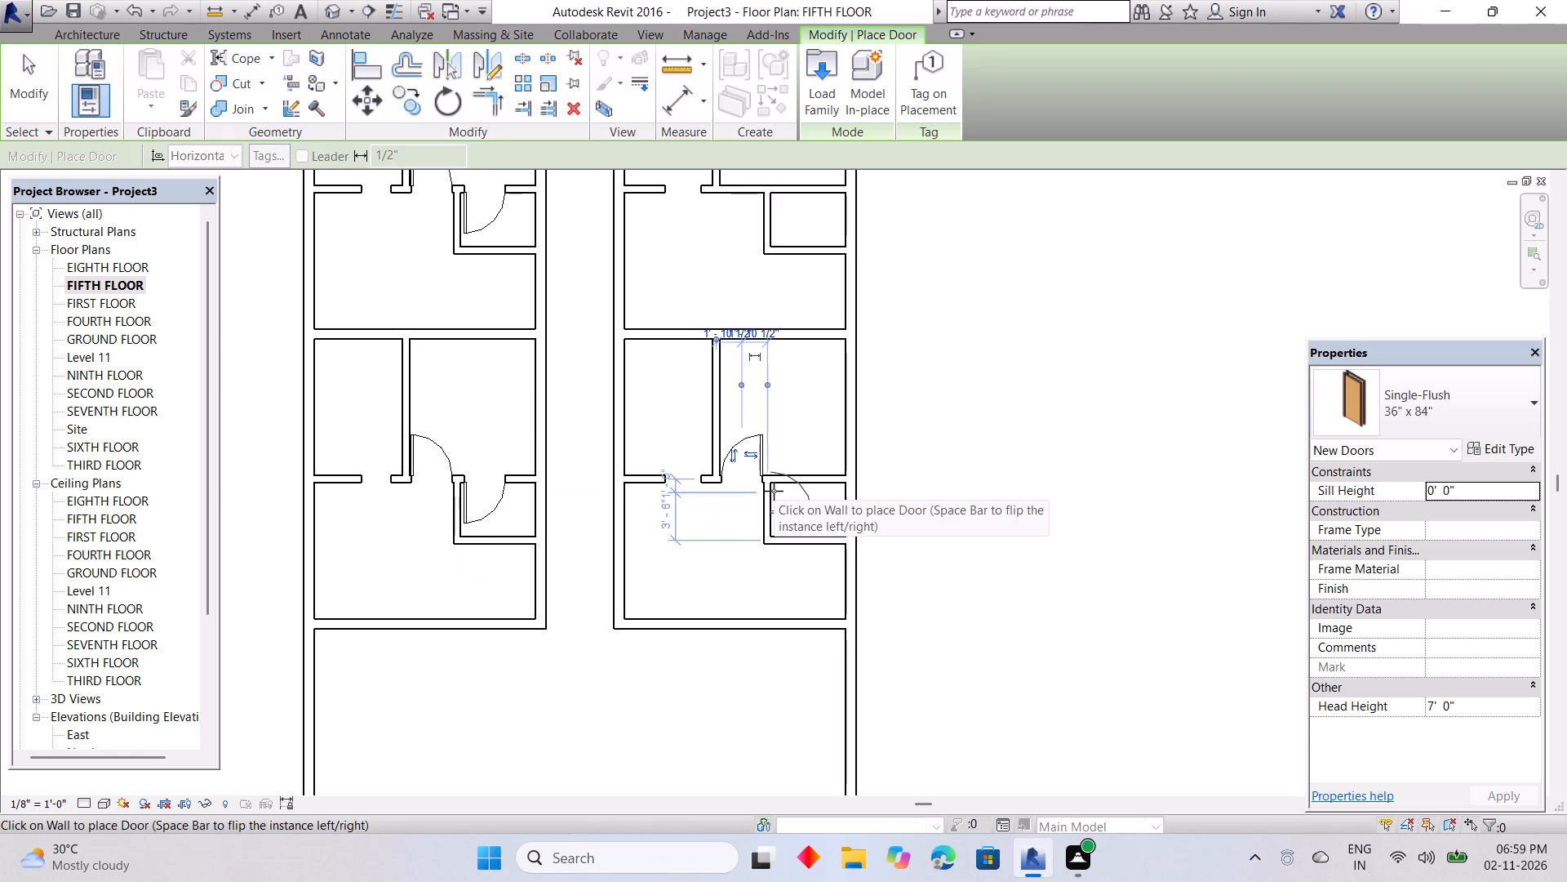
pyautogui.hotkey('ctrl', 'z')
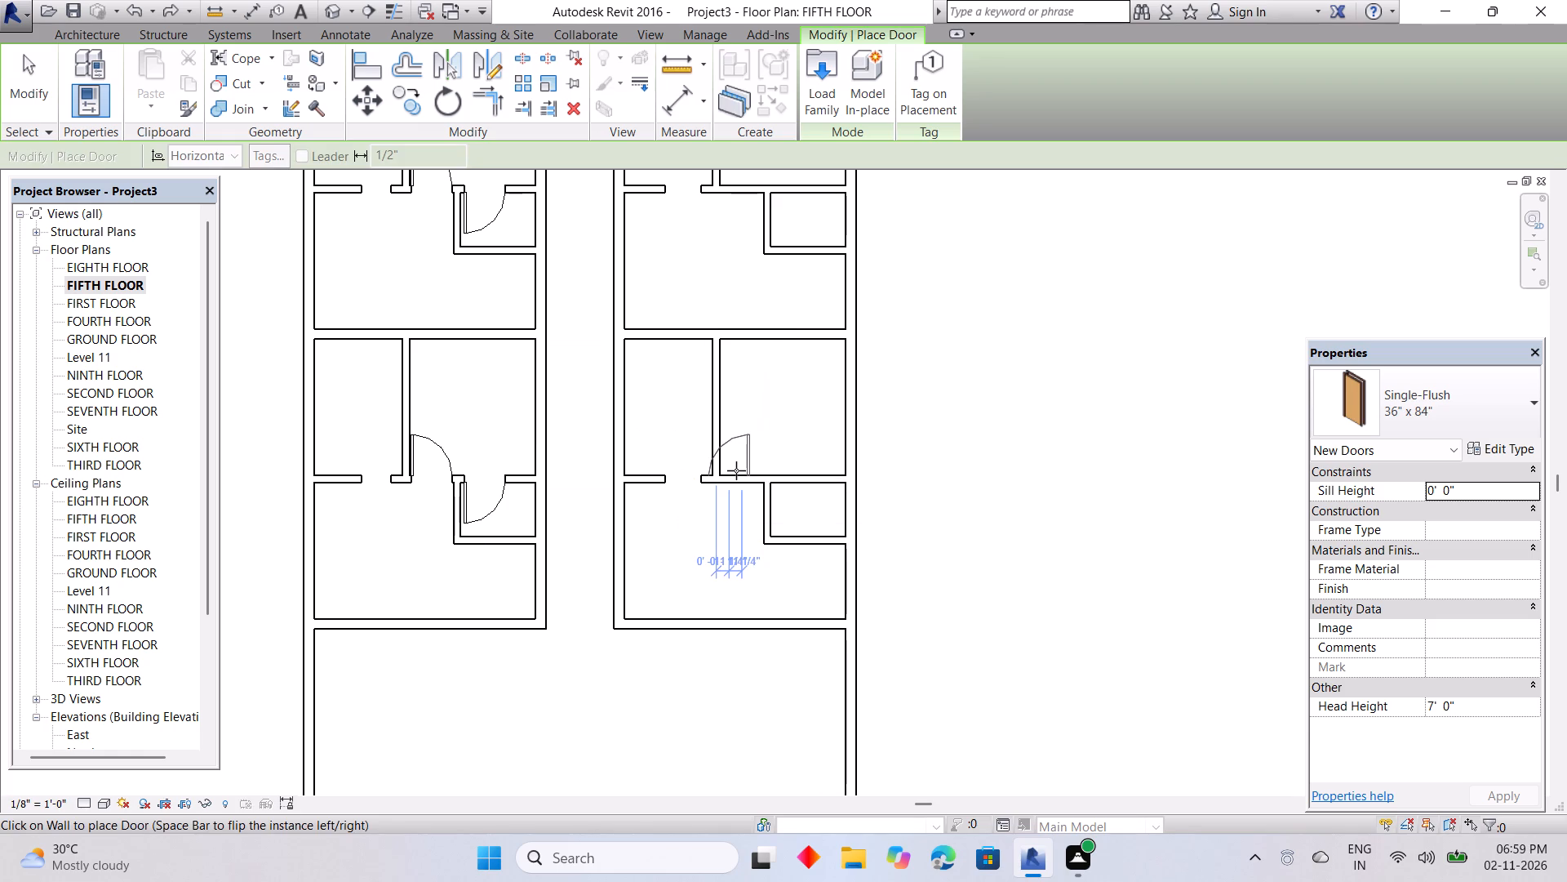
# Place west-hinged Single-Flush doors for the northeast room and small enclosed room of the east column's southernmost unit, the latter centred 2'-0" from its west wall.
pyautogui.press('space')
pyautogui.click(739, 470)
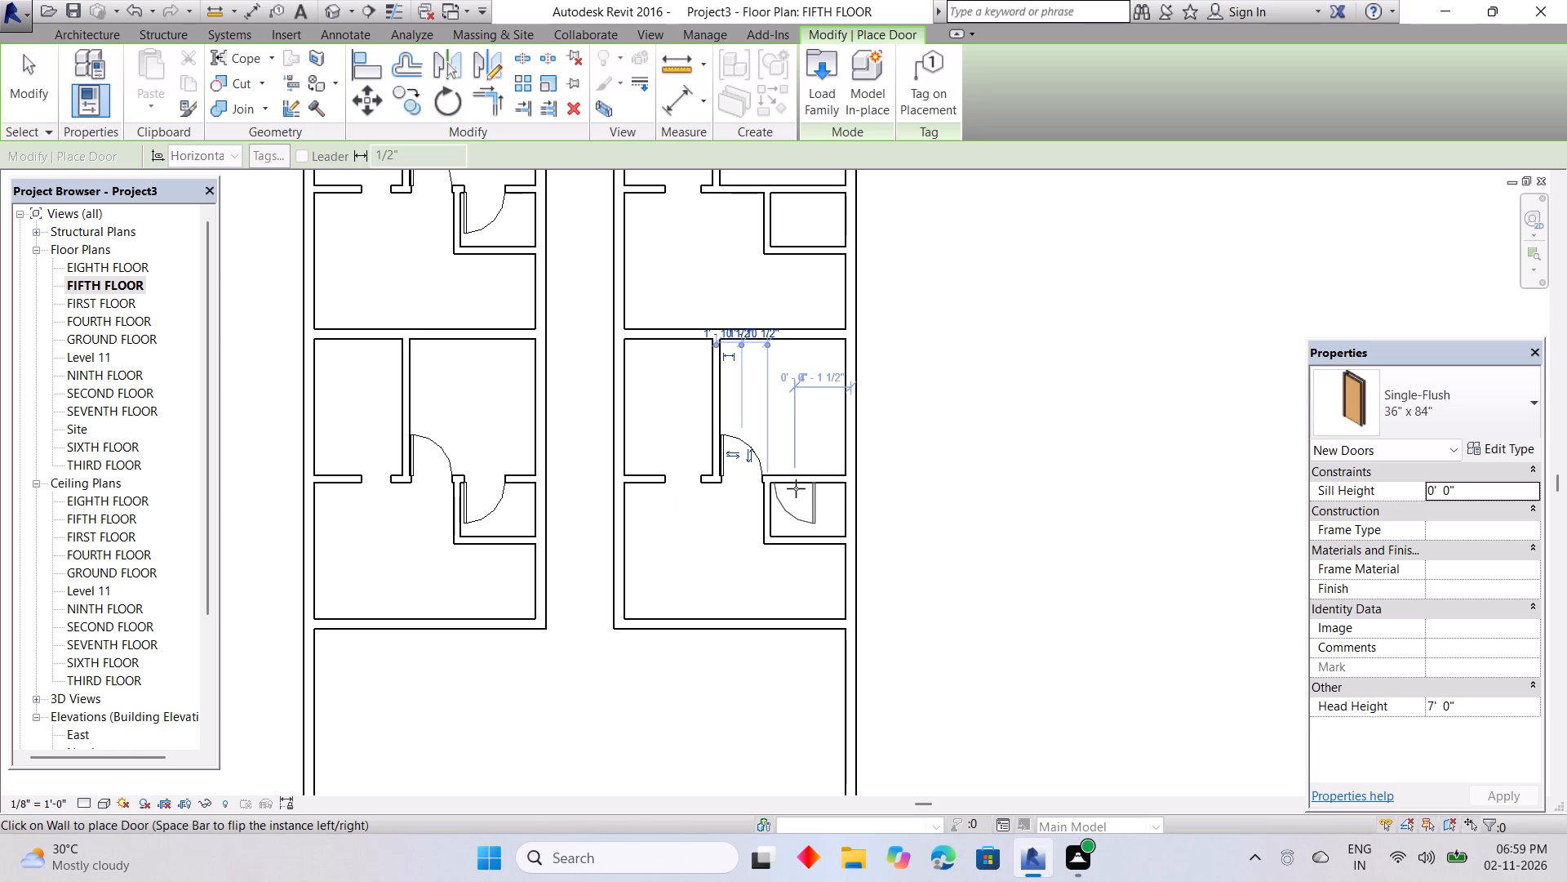
pyautogui.press('space')
pyautogui.click(796, 488)
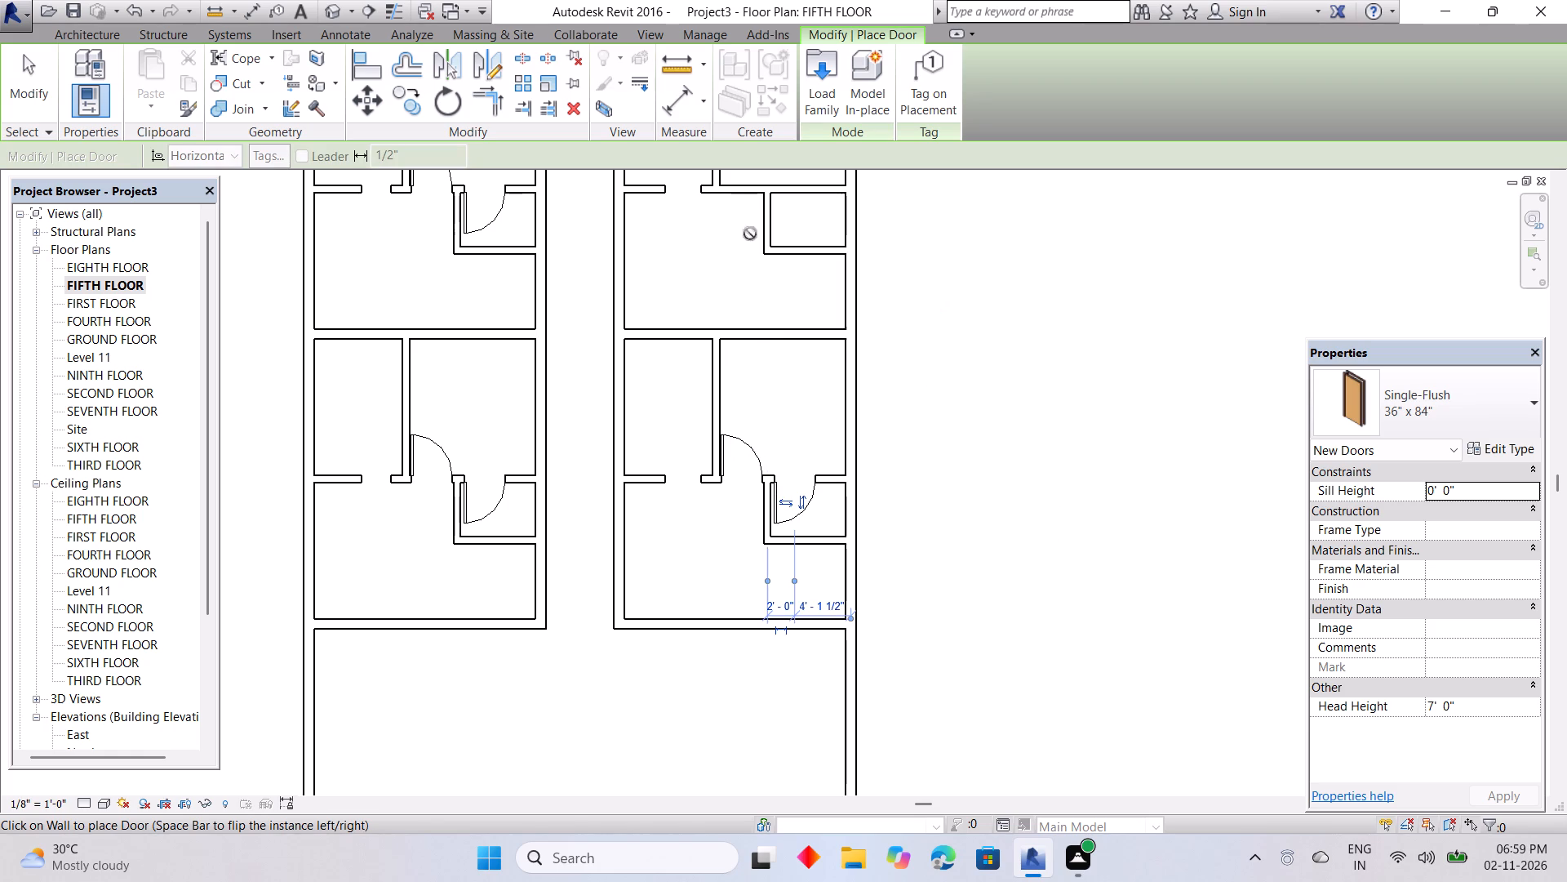
# Add matching west-hinged Single-Flush doors to the northeast room and small enclosed room of the east column's third unit from the north.
pyautogui.moveTo(717, 216); pyautogui.dragTo(717, 381, button='middle')
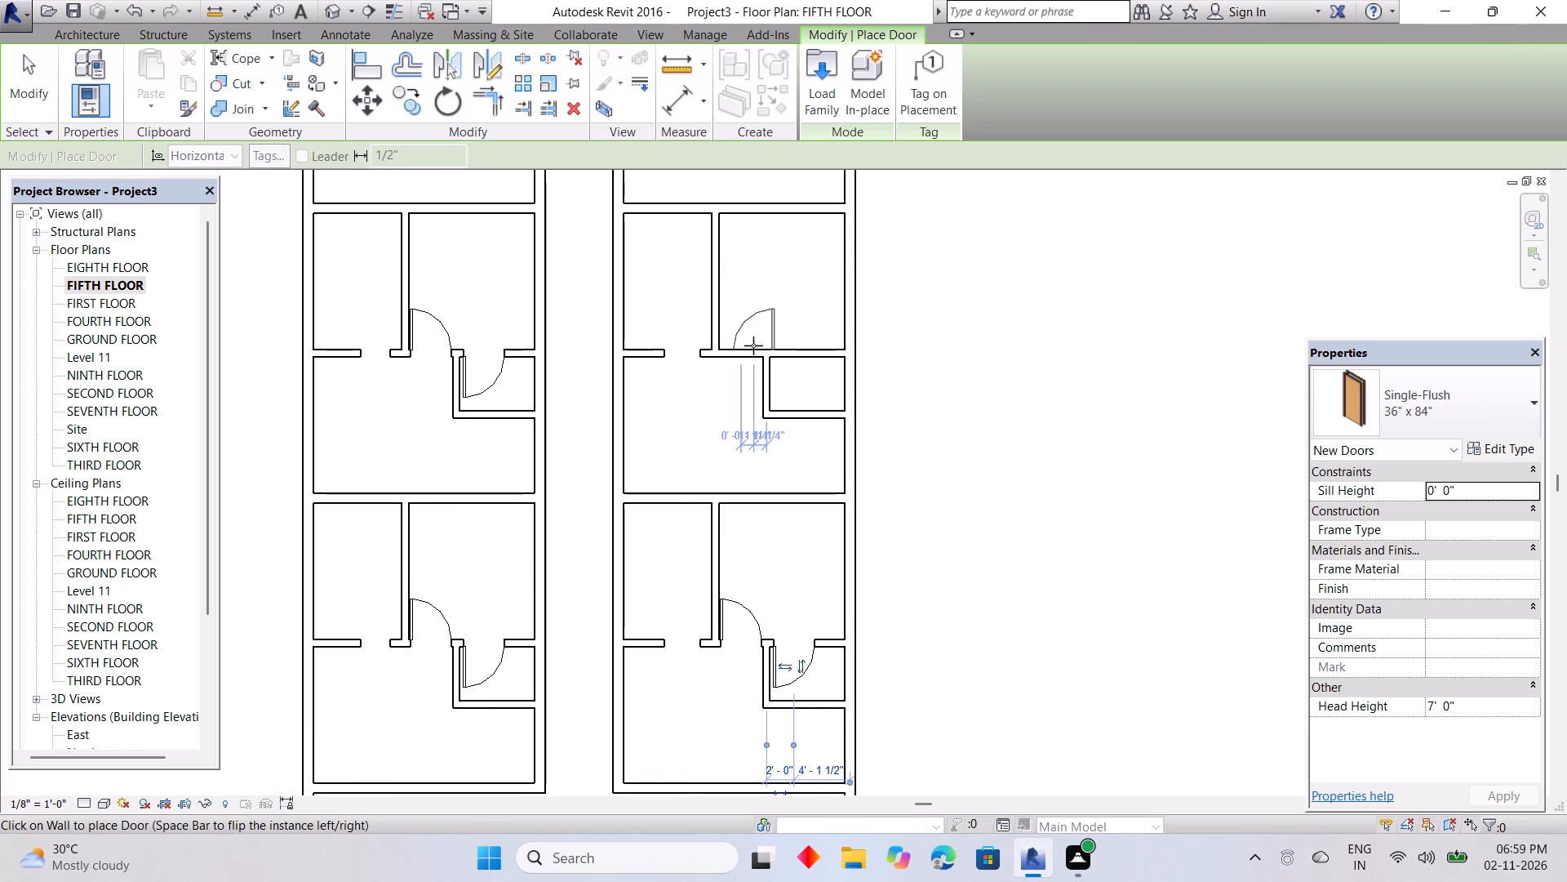
pyautogui.scroll(2, 753, 345)
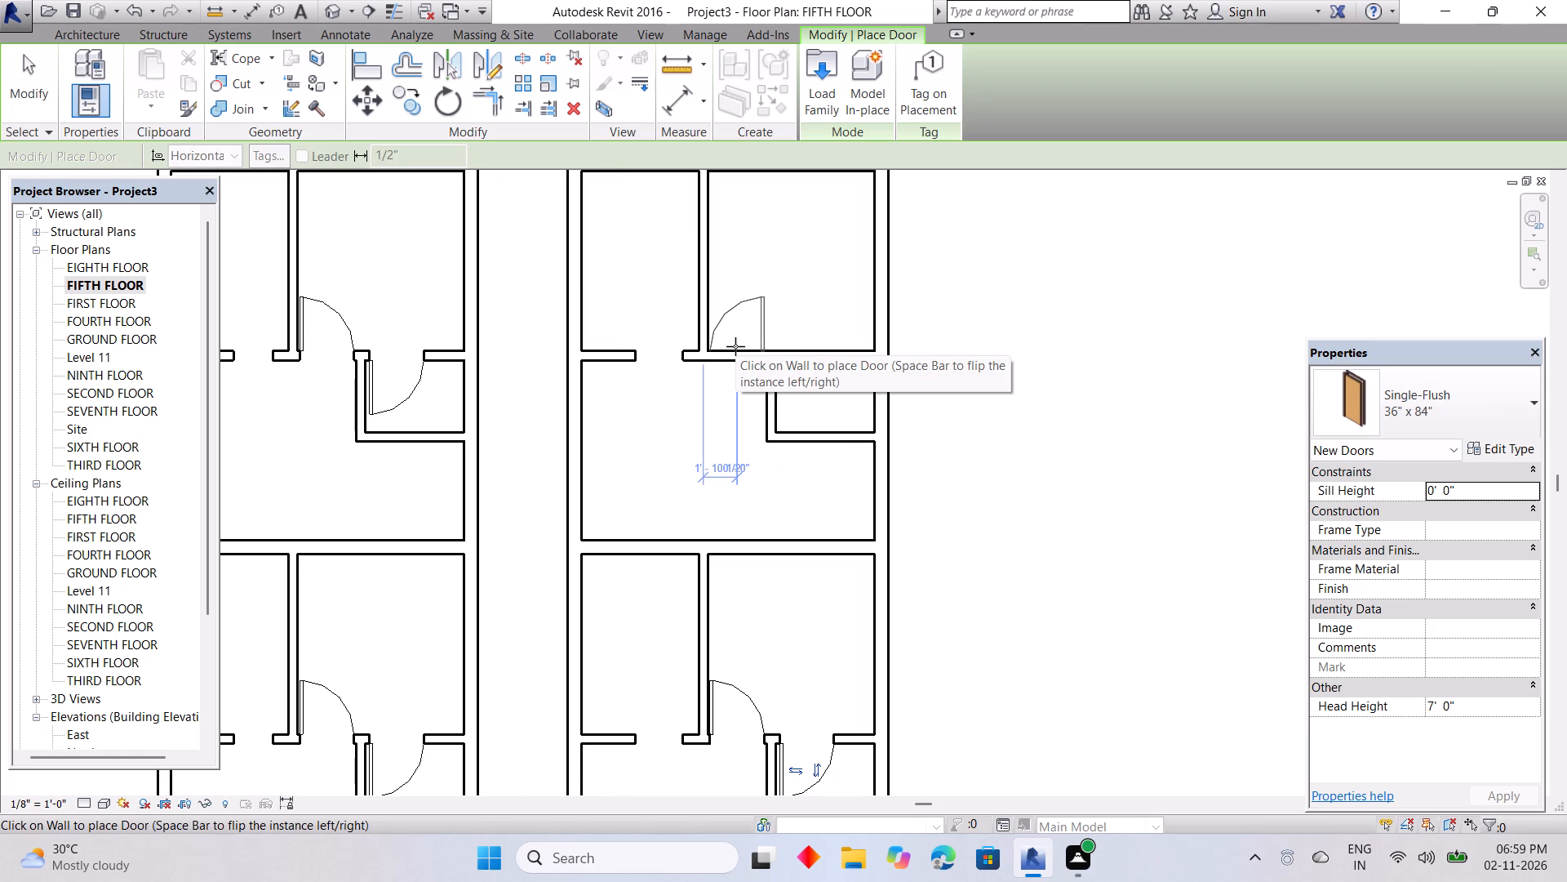
pyautogui.press('space')
pyautogui.click(735, 346)
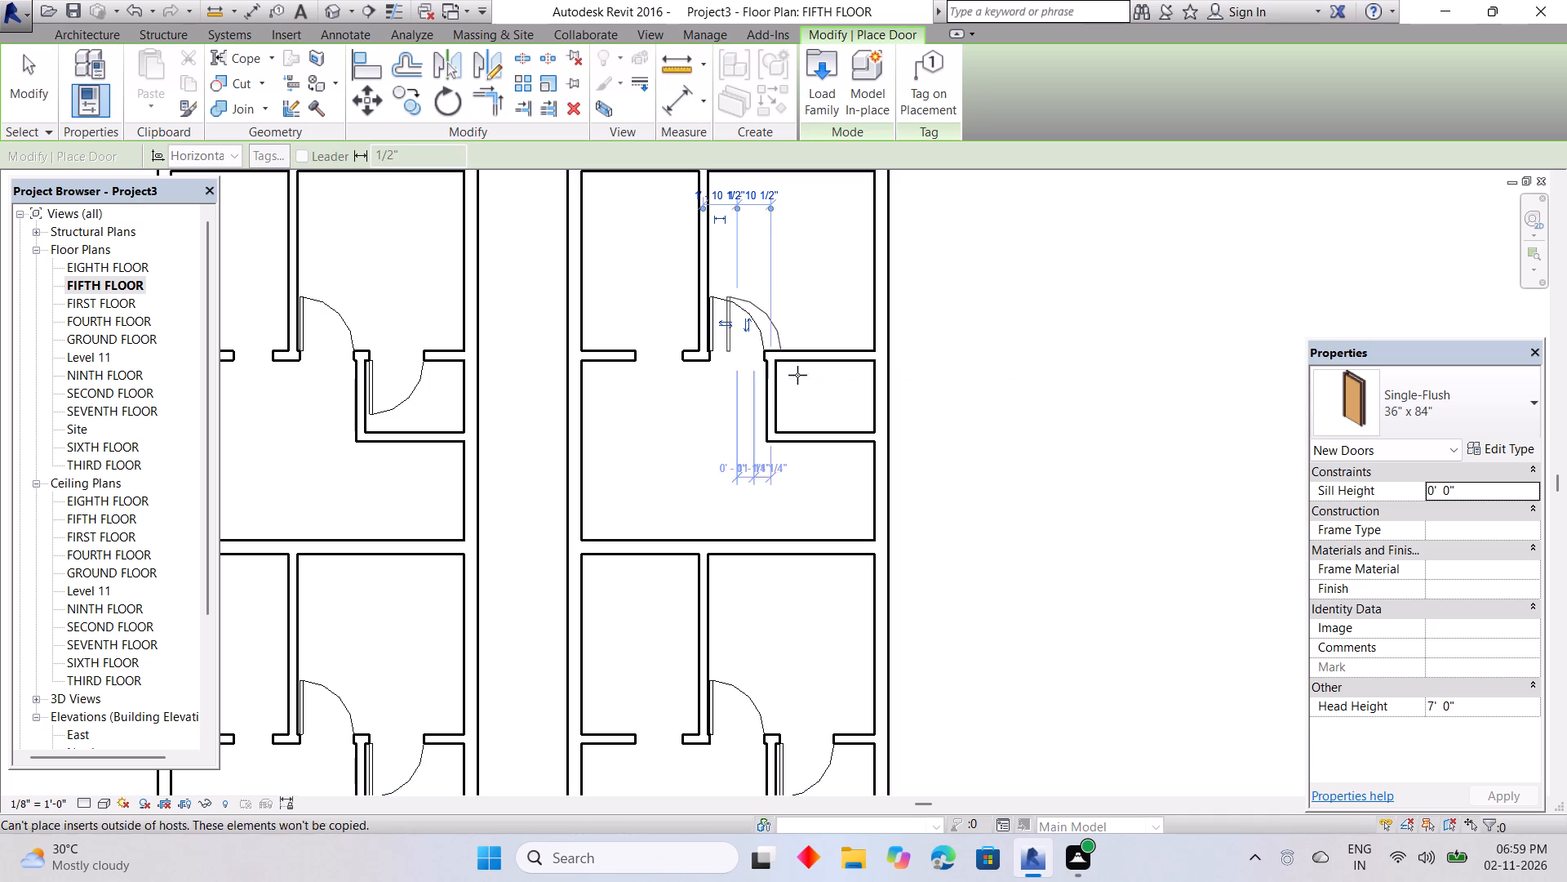
pyautogui.press('space')
pyautogui.click(804, 368)
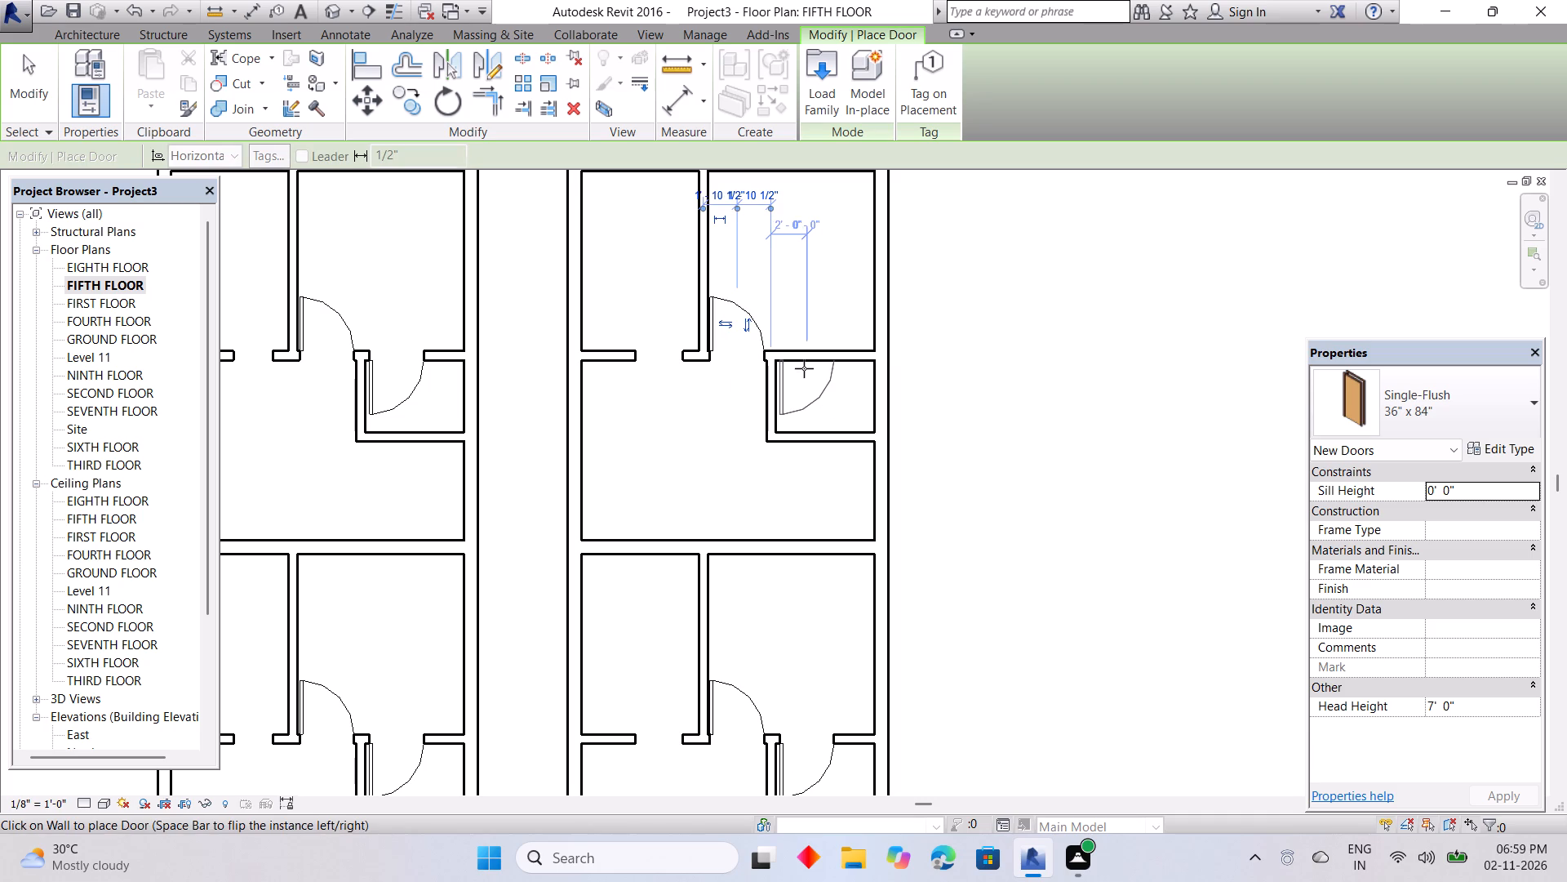
# Add Single-Flush doors to the small enclosed room, centred 2'-0" from its west wall, and the northeast room of the east column's second unit.
pyautogui.moveTo(805, 306); pyautogui.dragTo(624, 640, button='middle')
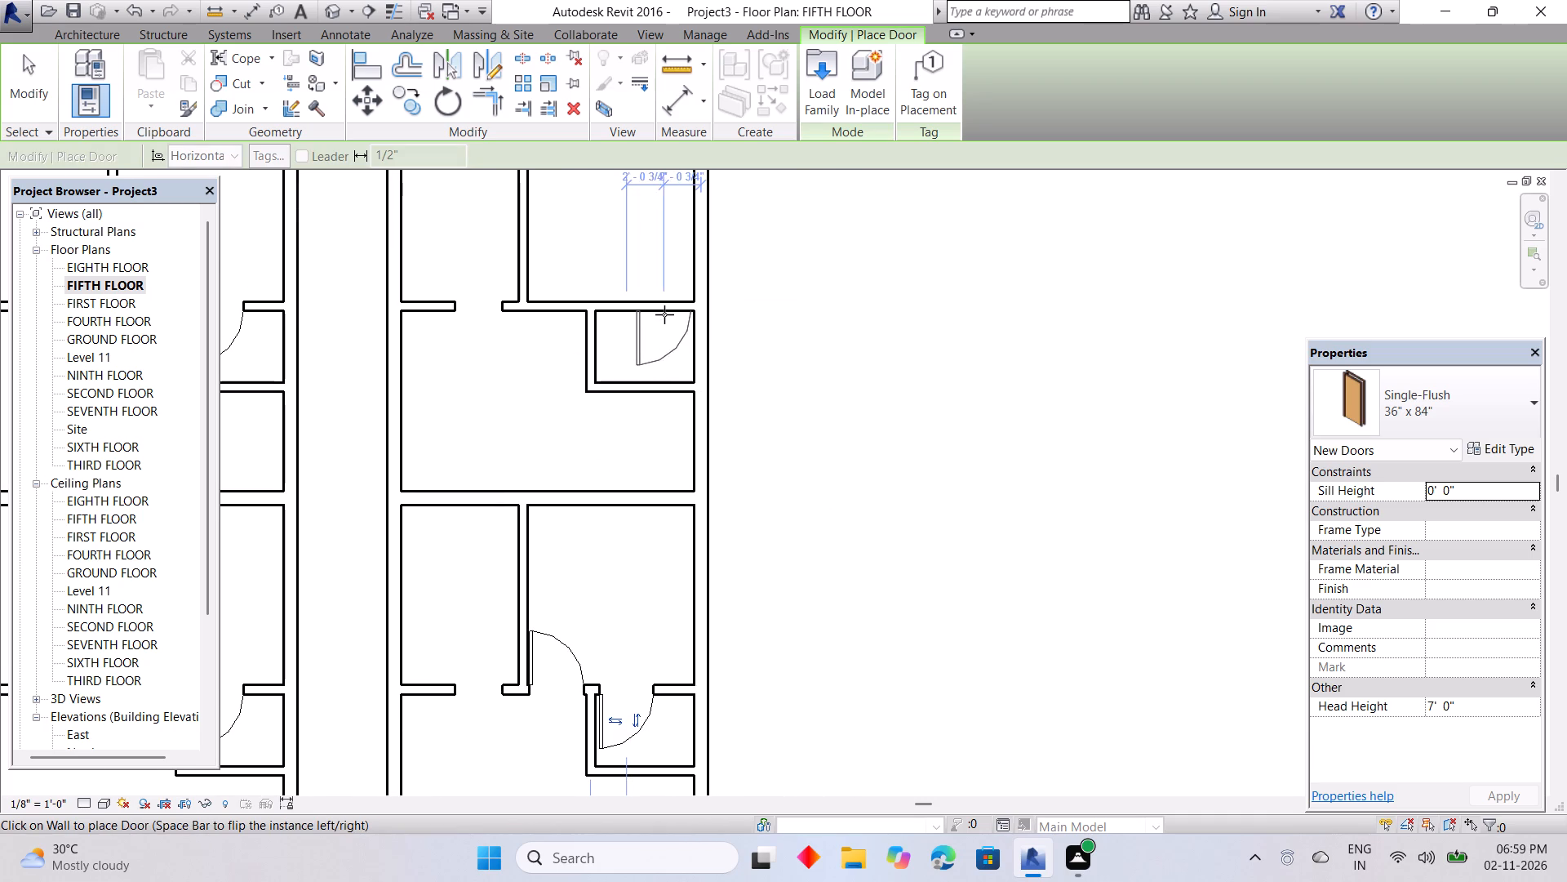
pyautogui.click(630, 314)
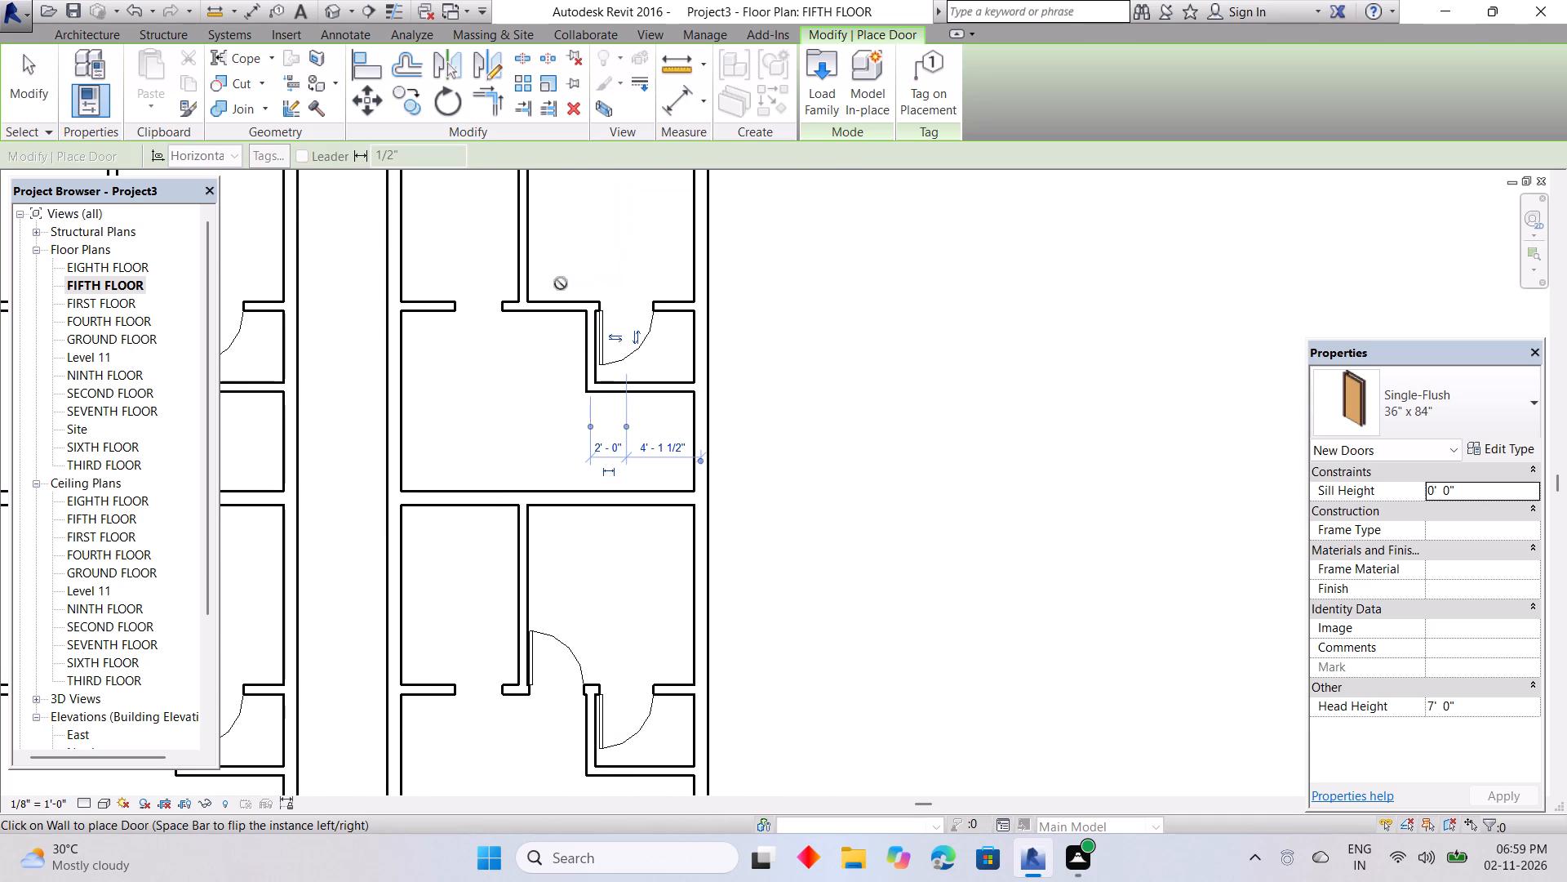
pyautogui.press('space')
pyautogui.click(557, 299)
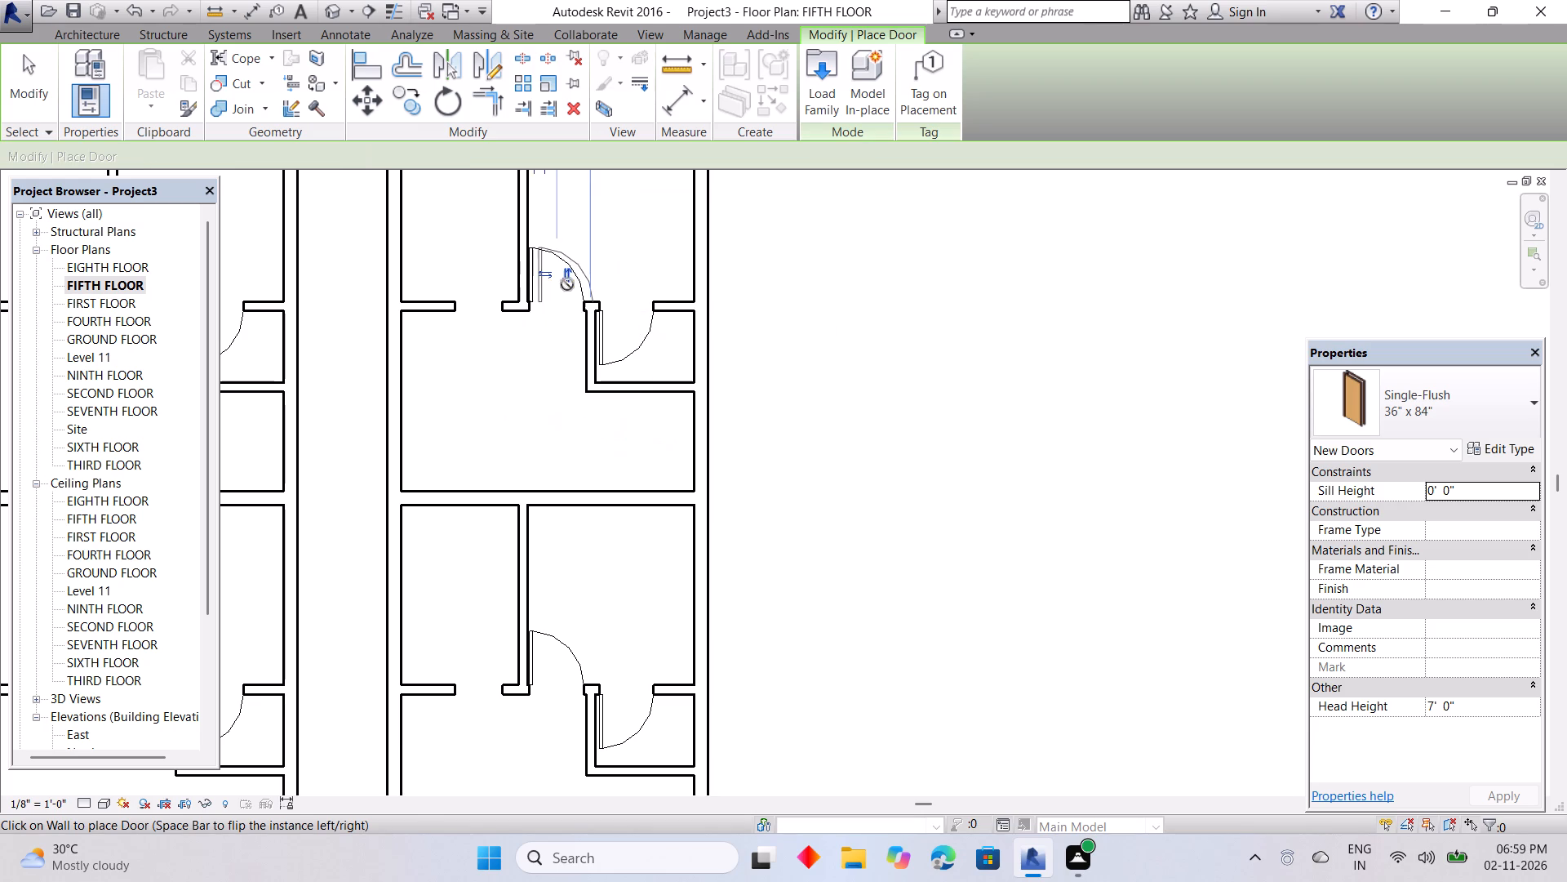
# Add Single-Flush doors to the small enclosed room, centred 2'-0" from its west wall, and the northeast room of the east column's northernmost unit.
pyautogui.moveTo(569, 281); pyautogui.dragTo(467, 595, button='middle')
pyautogui.moveTo(544, 359); pyautogui.dragTo(578, 547, button='middle')
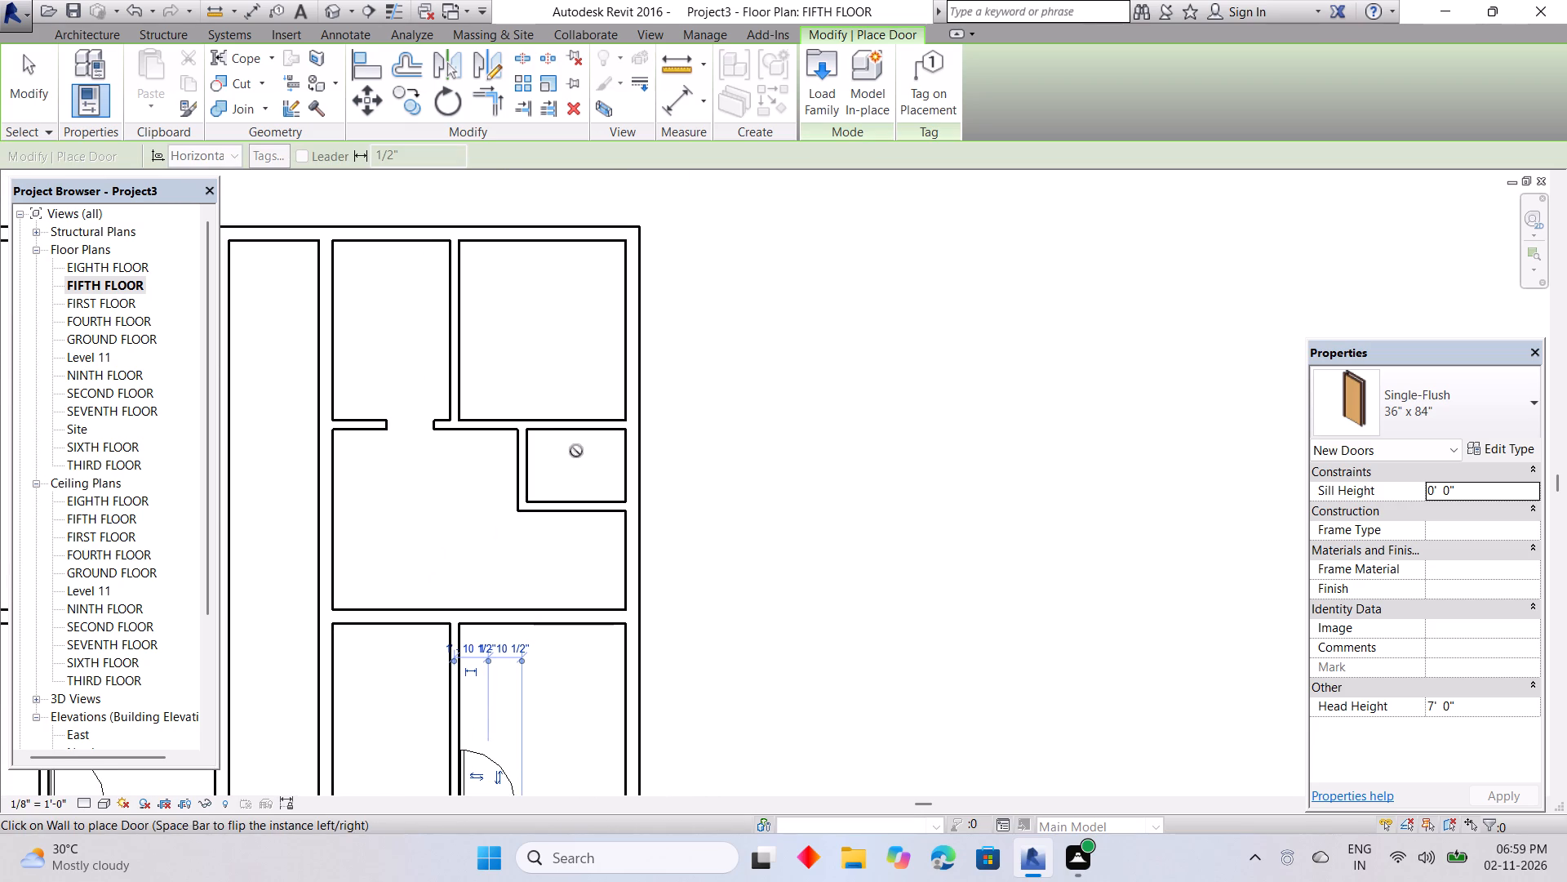
pyautogui.press('space')
pyautogui.click(558, 436)
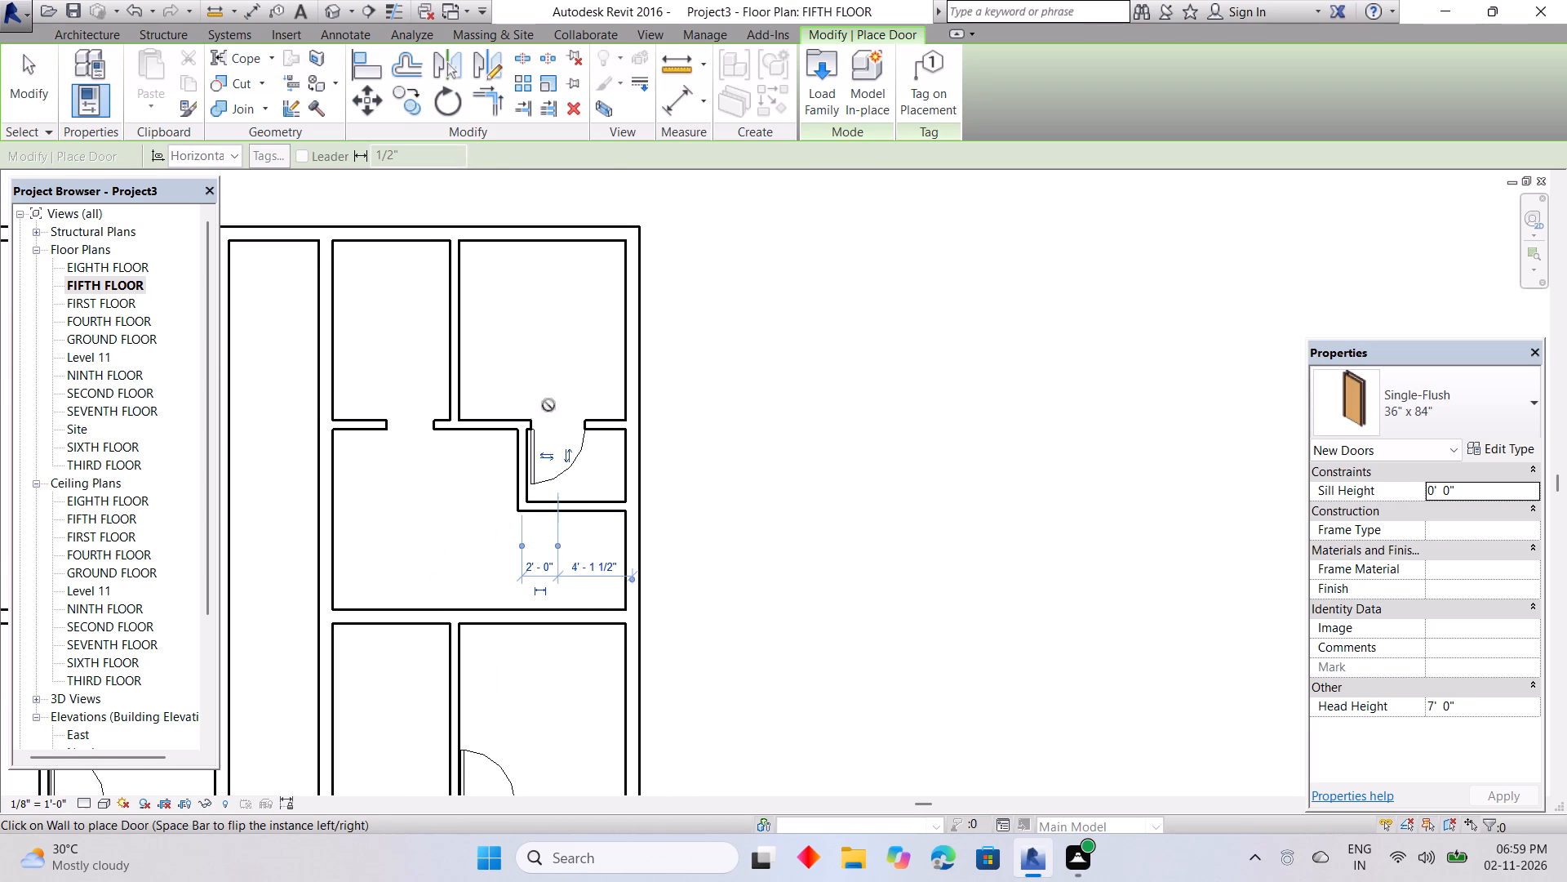
pyautogui.press('space')
pyautogui.click(486, 412)
pyautogui.scroll(-4, 489, 409)
pyautogui.moveTo(437, 416); pyautogui.dragTo(878, 394, button='middle')
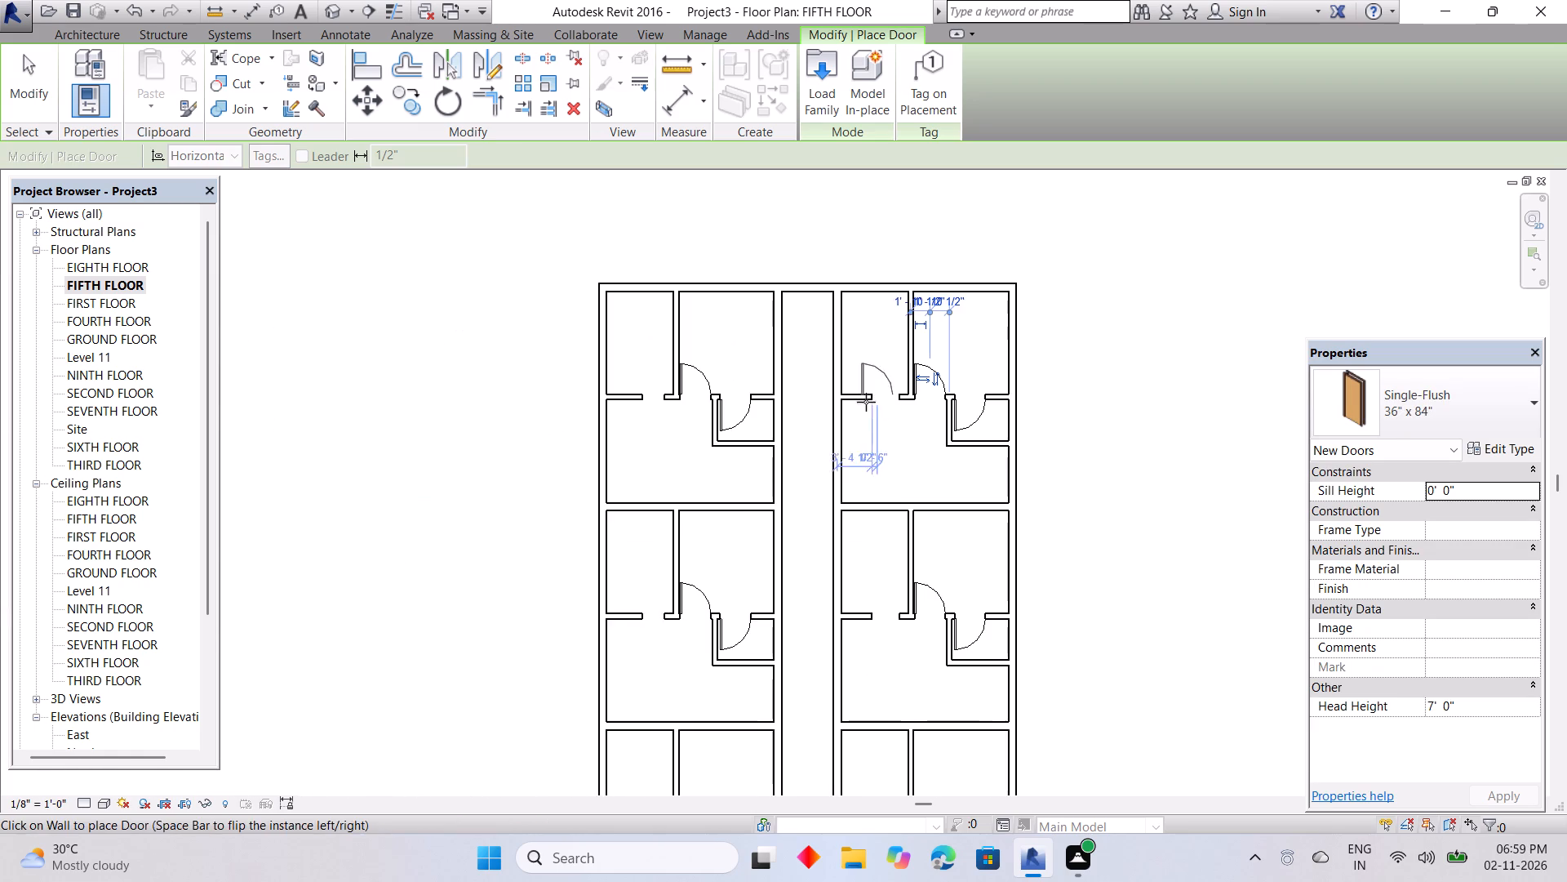
# Place facing south-hinged Single-Flush corridor doors in the northernmost west and east units, each centred 2'-6" from the unit's south wall.
pyautogui.moveTo(747, 493); pyautogui.dragTo(761, 269, button='middle')
pyautogui.scroll(-2, 748, 287)
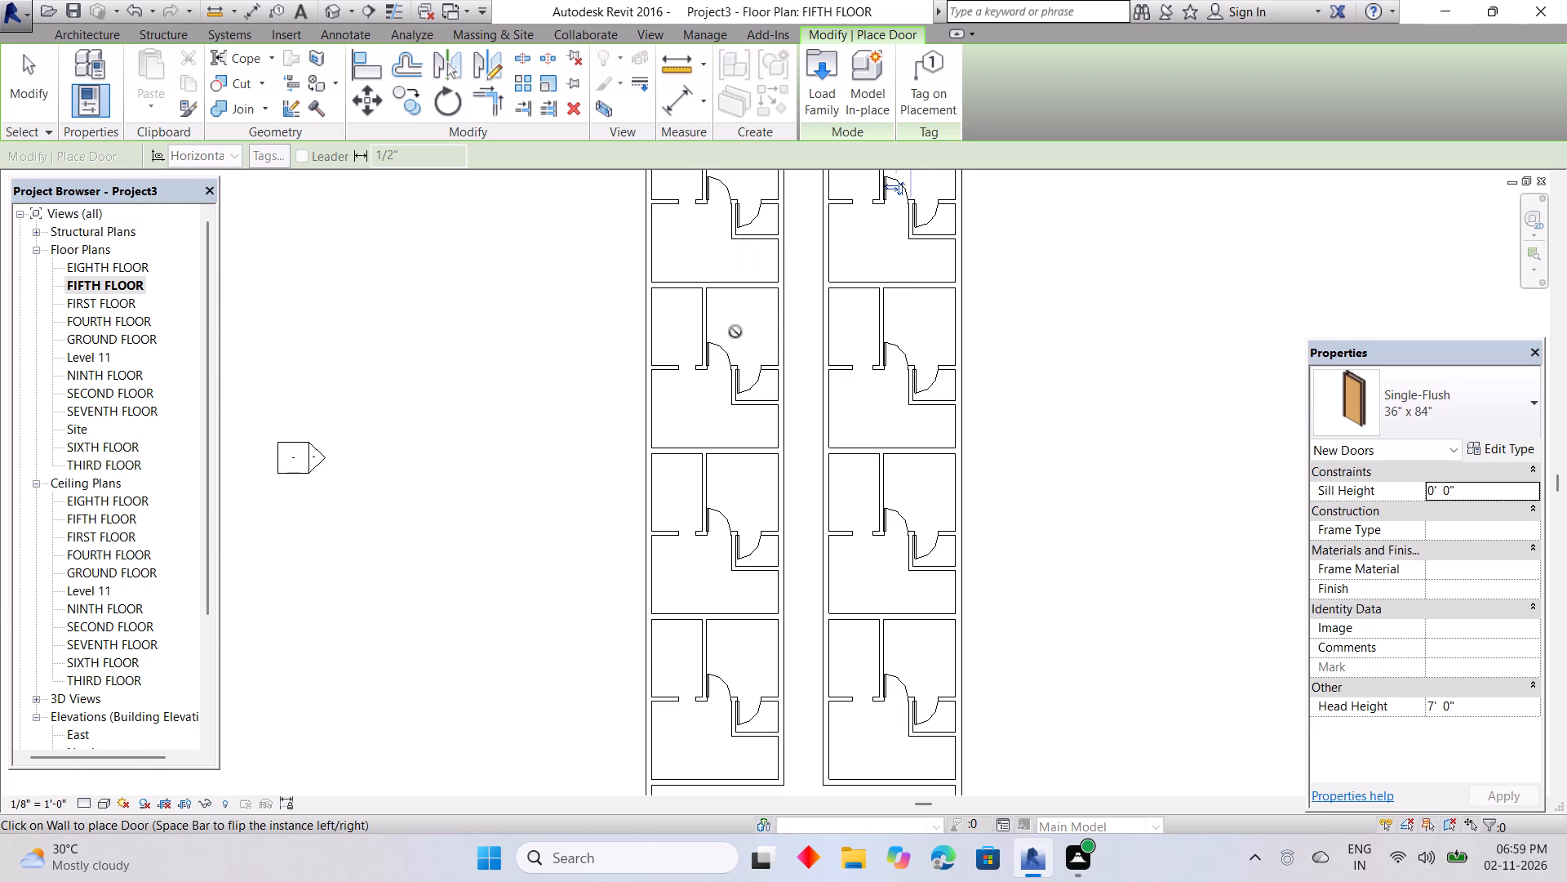
pyautogui.press('space')
pyautogui.scroll(5, 775, 266)
pyautogui.press('space')
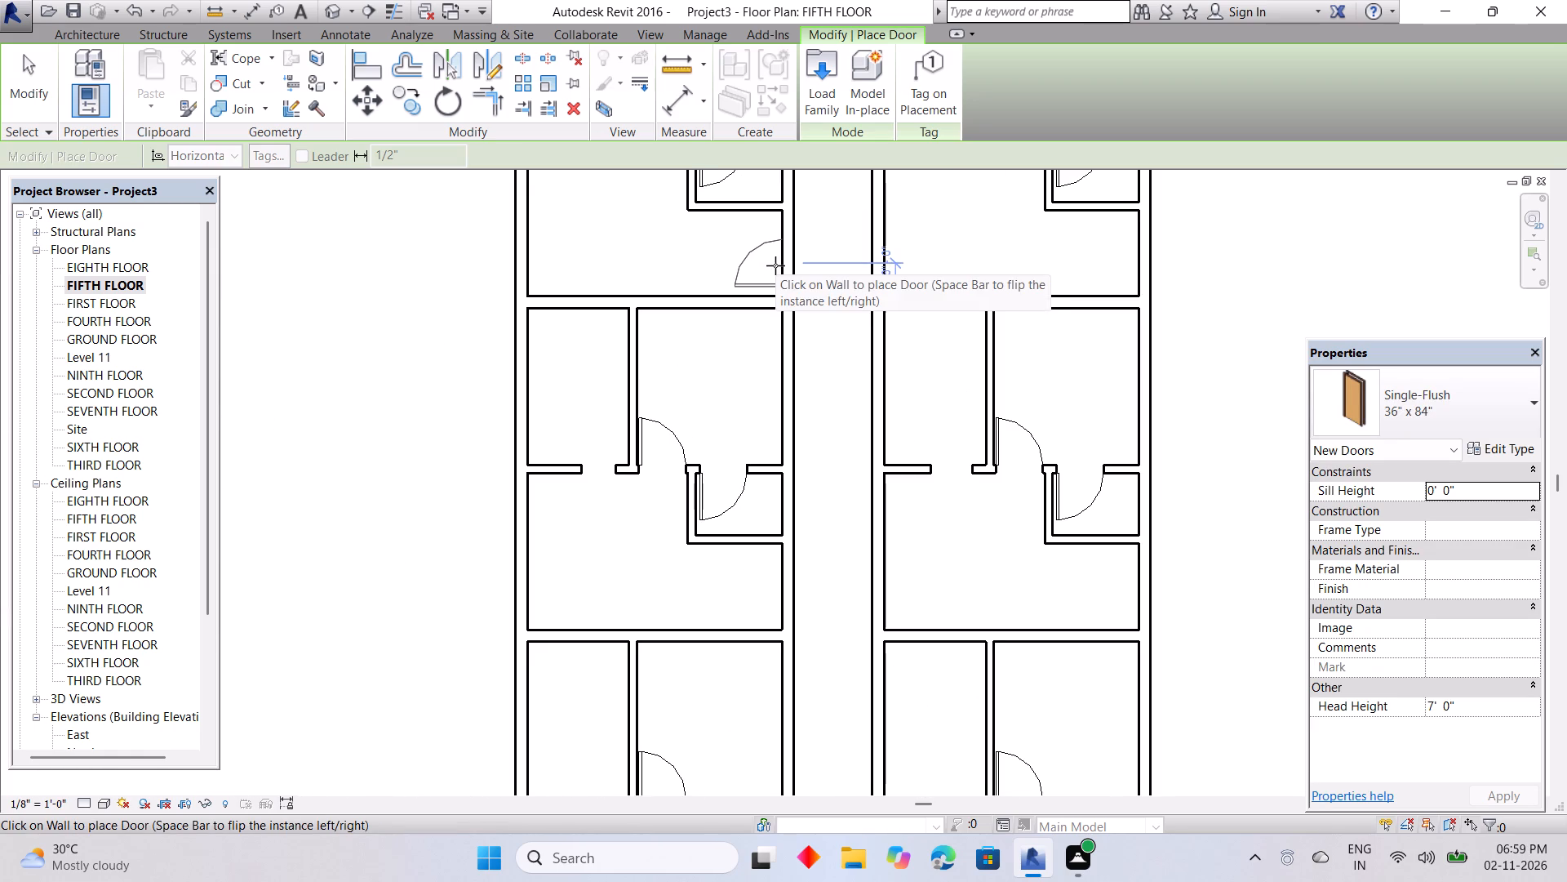
pyautogui.click(775, 265)
pyautogui.press('space')
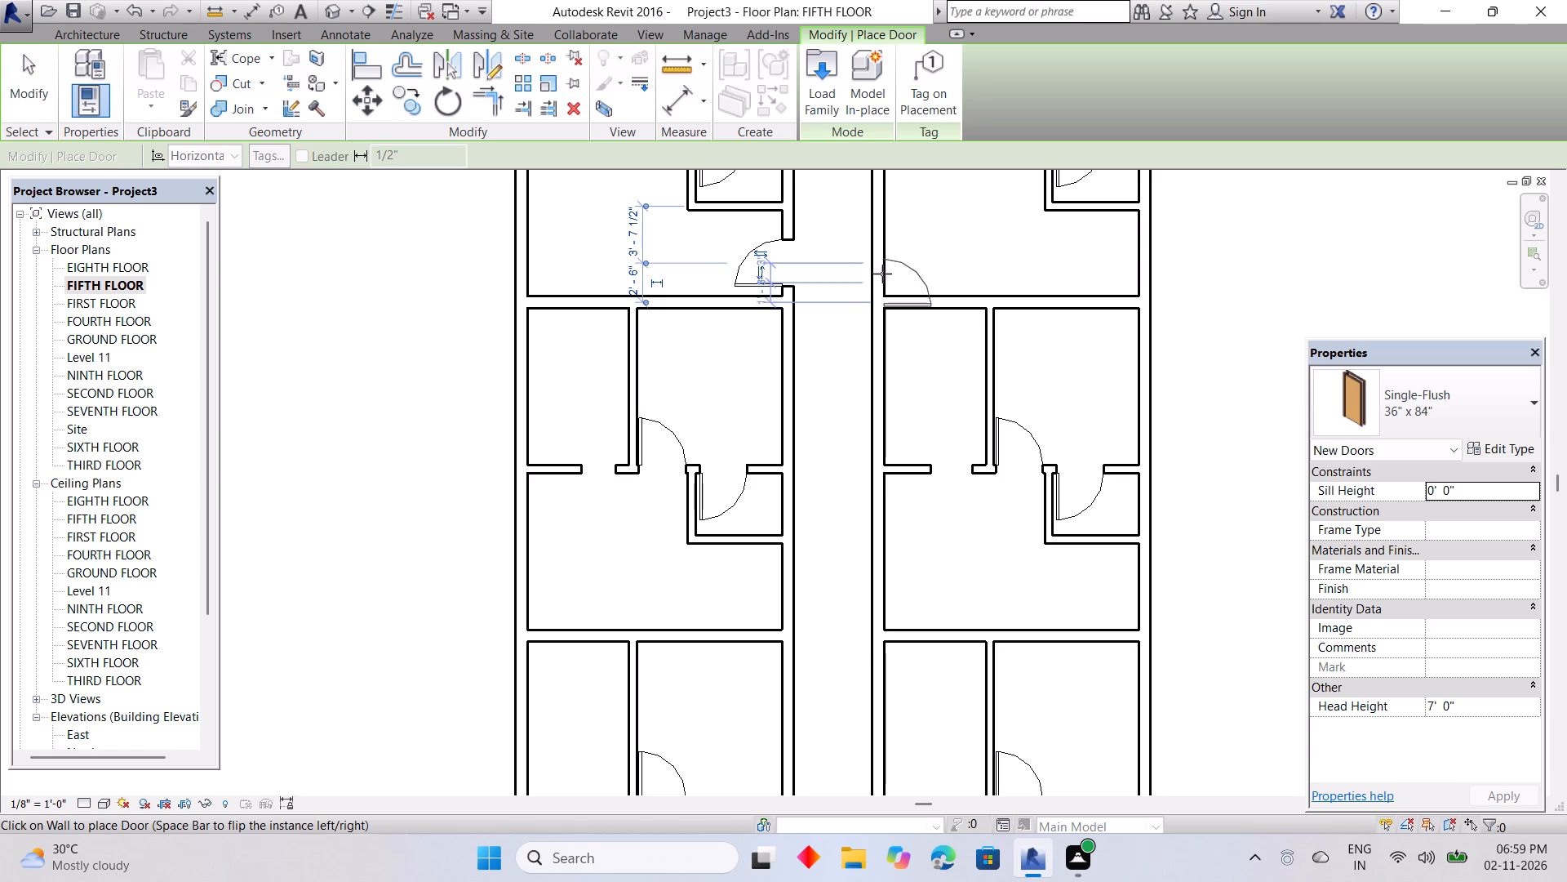
pyautogui.click(889, 262)
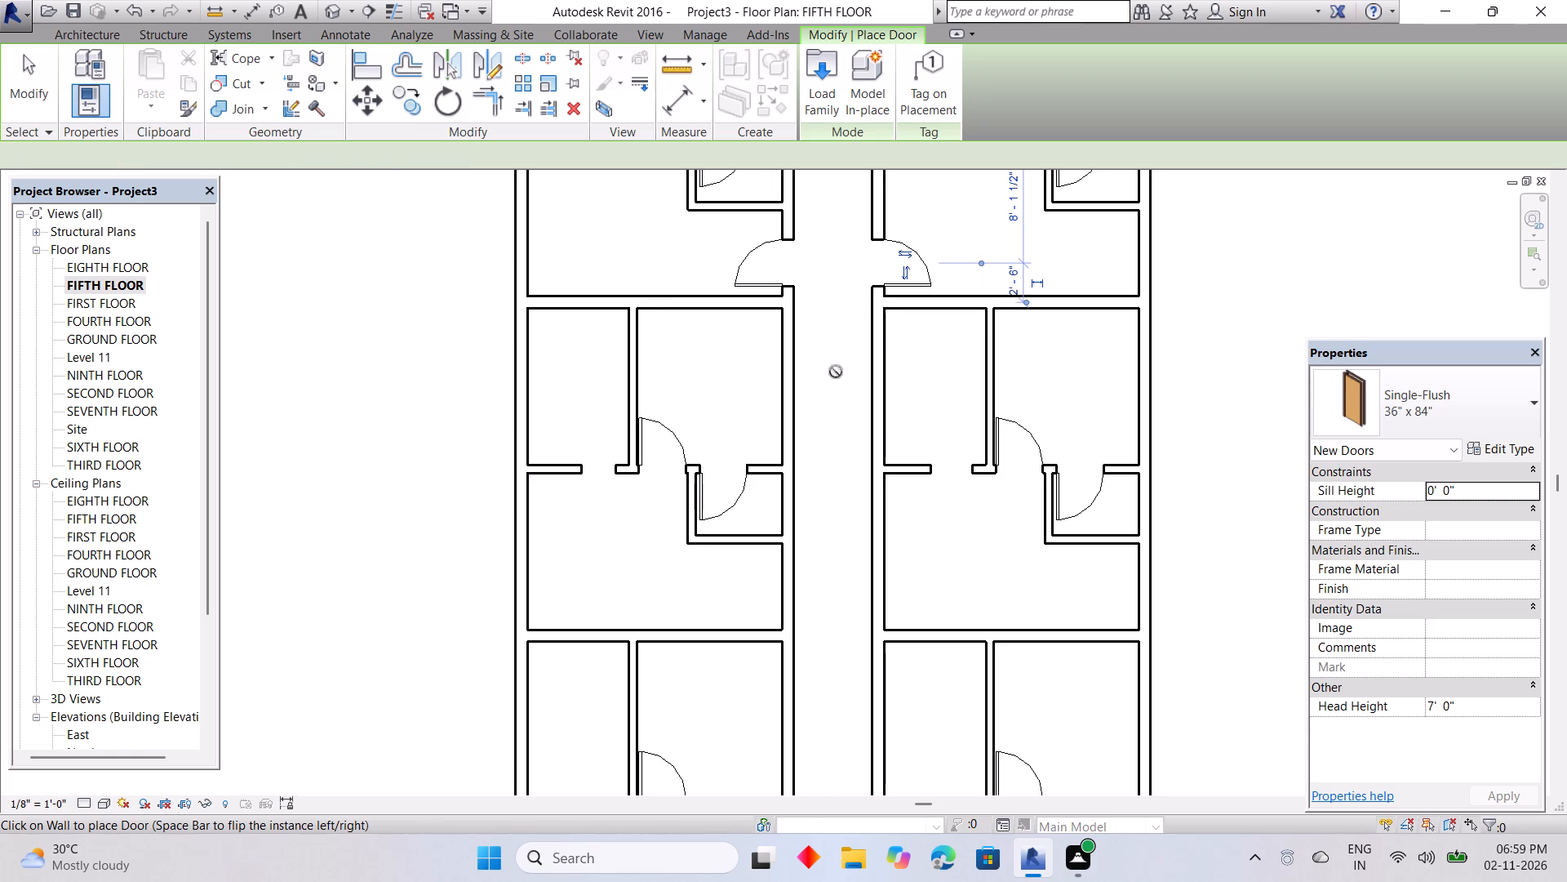
# Place a south-hinged corridor door in the west column's second unit from the north, centred 2'-6" from its south wall.
pyautogui.moveTo(835, 373); pyautogui.dragTo(867, 259, button='middle')
pyautogui.scroll(-1, 837, 313)
pyautogui.moveTo(835, 323); pyautogui.dragTo(778, 372, button='middle')
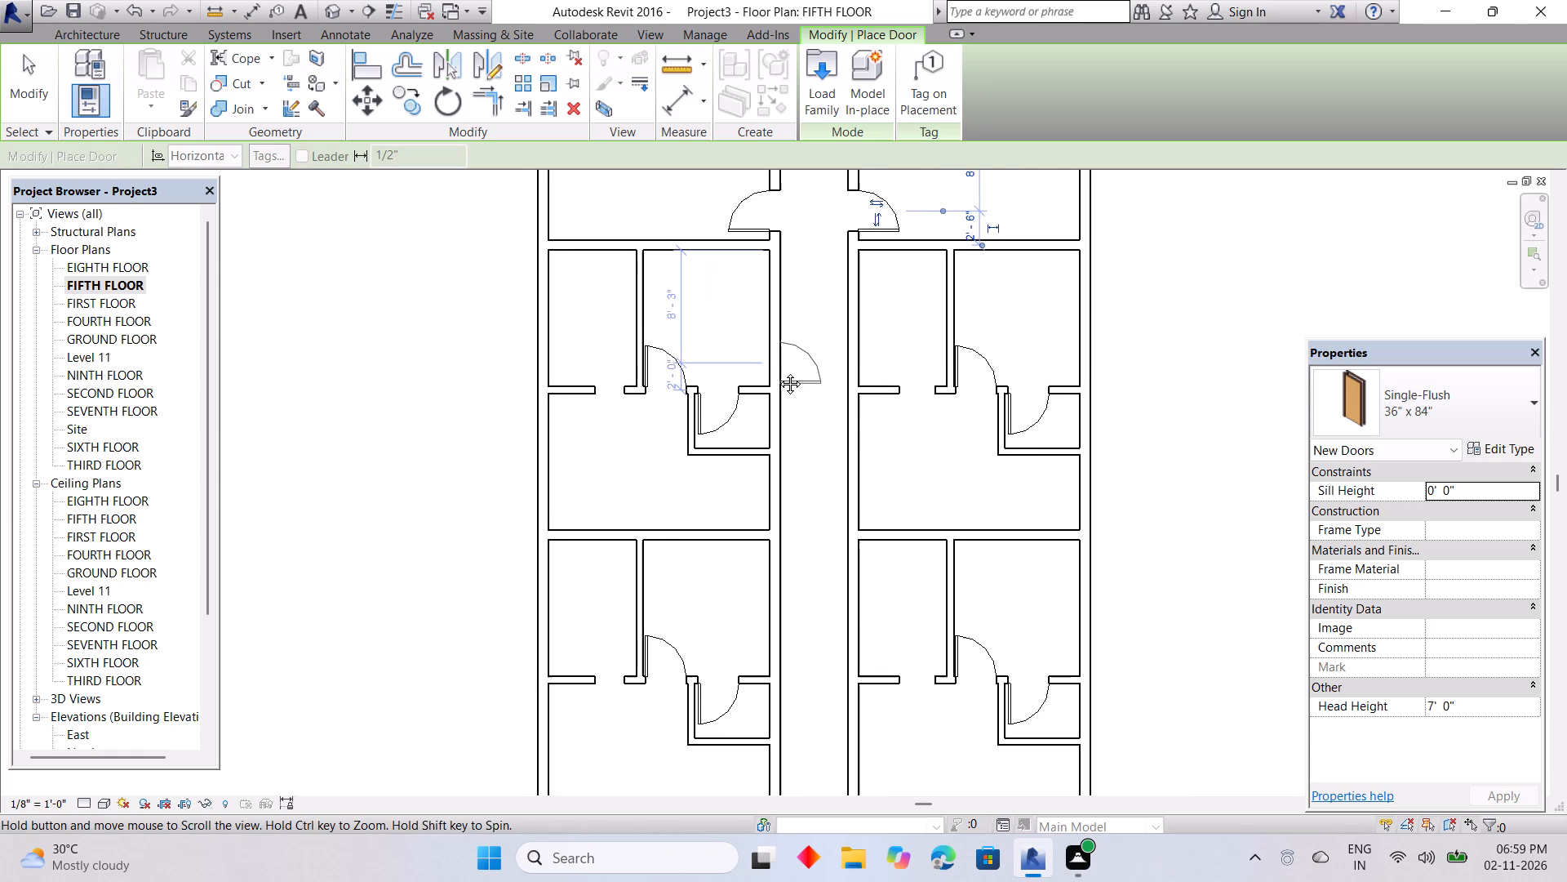
pyautogui.moveTo(778, 372); pyautogui.dragTo(806, 255, button='middle')
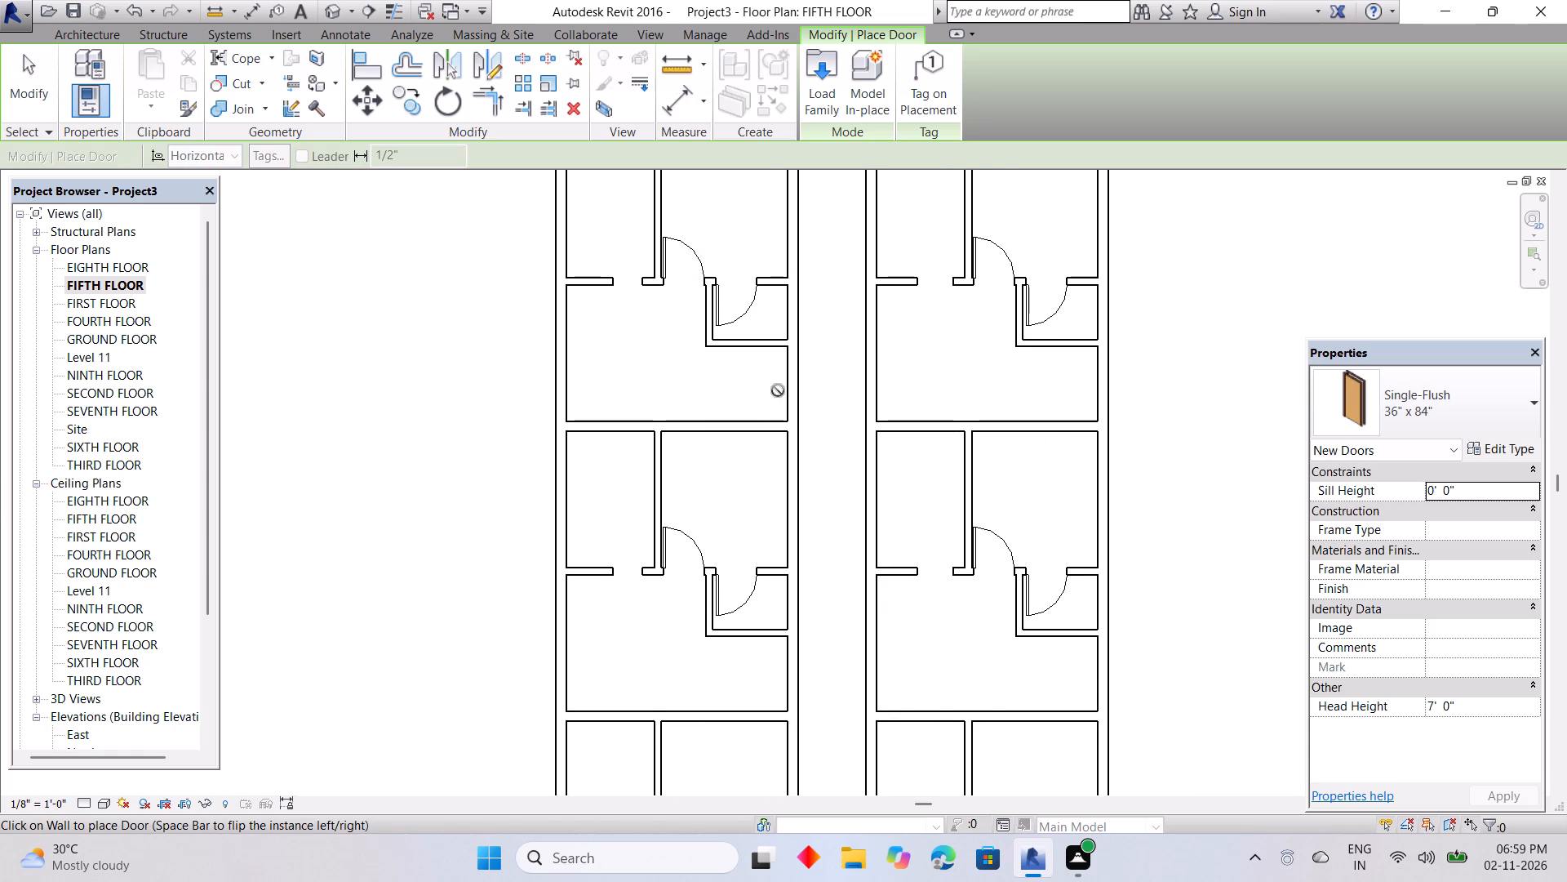
pyautogui.press('space')
pyautogui.click(783, 390)
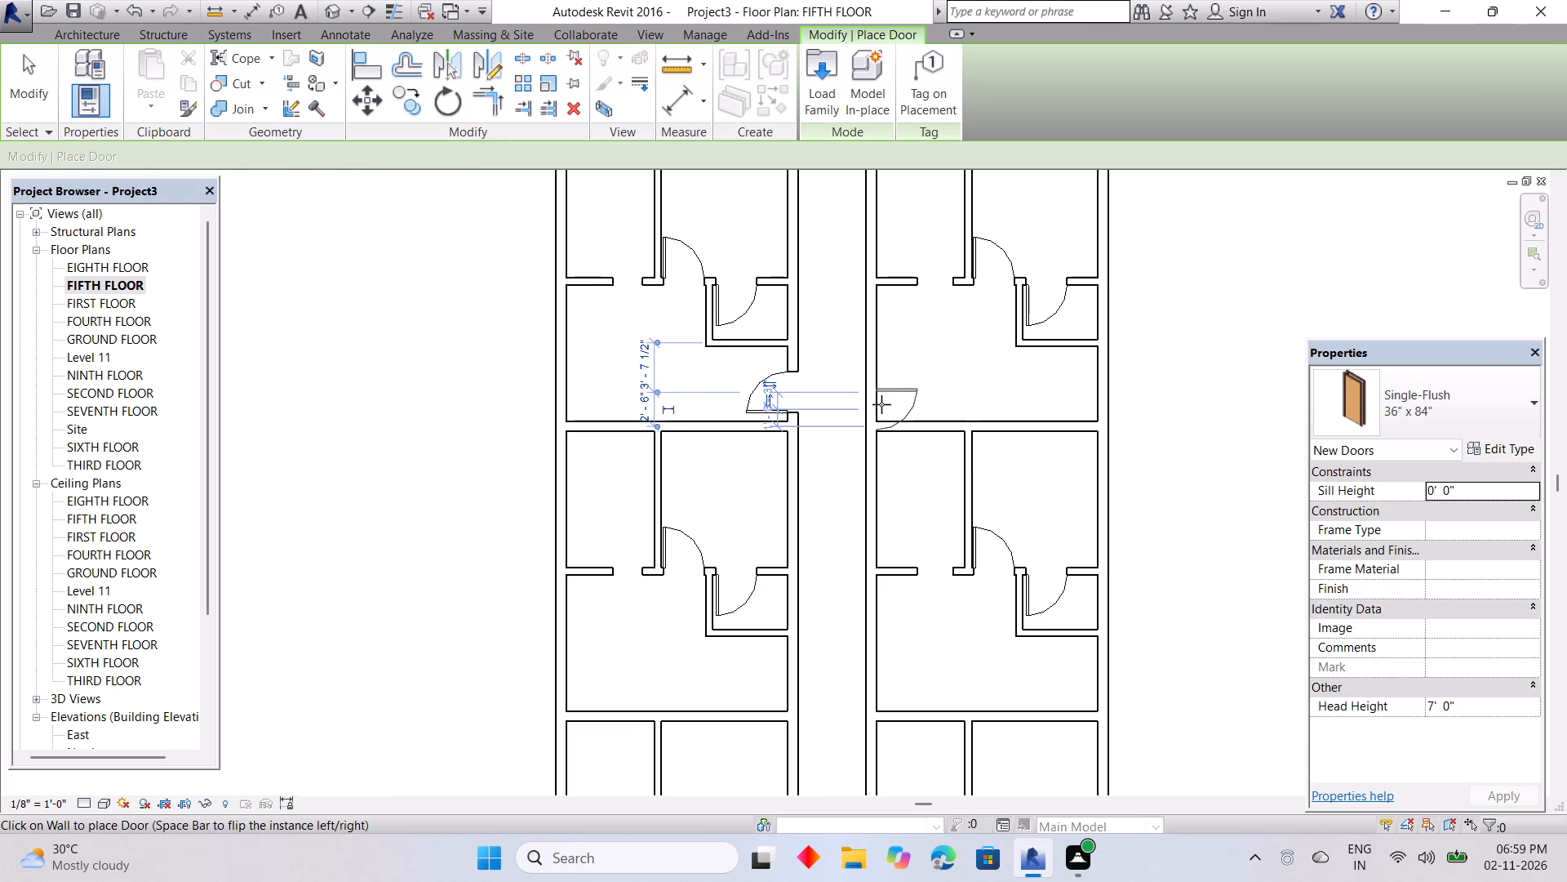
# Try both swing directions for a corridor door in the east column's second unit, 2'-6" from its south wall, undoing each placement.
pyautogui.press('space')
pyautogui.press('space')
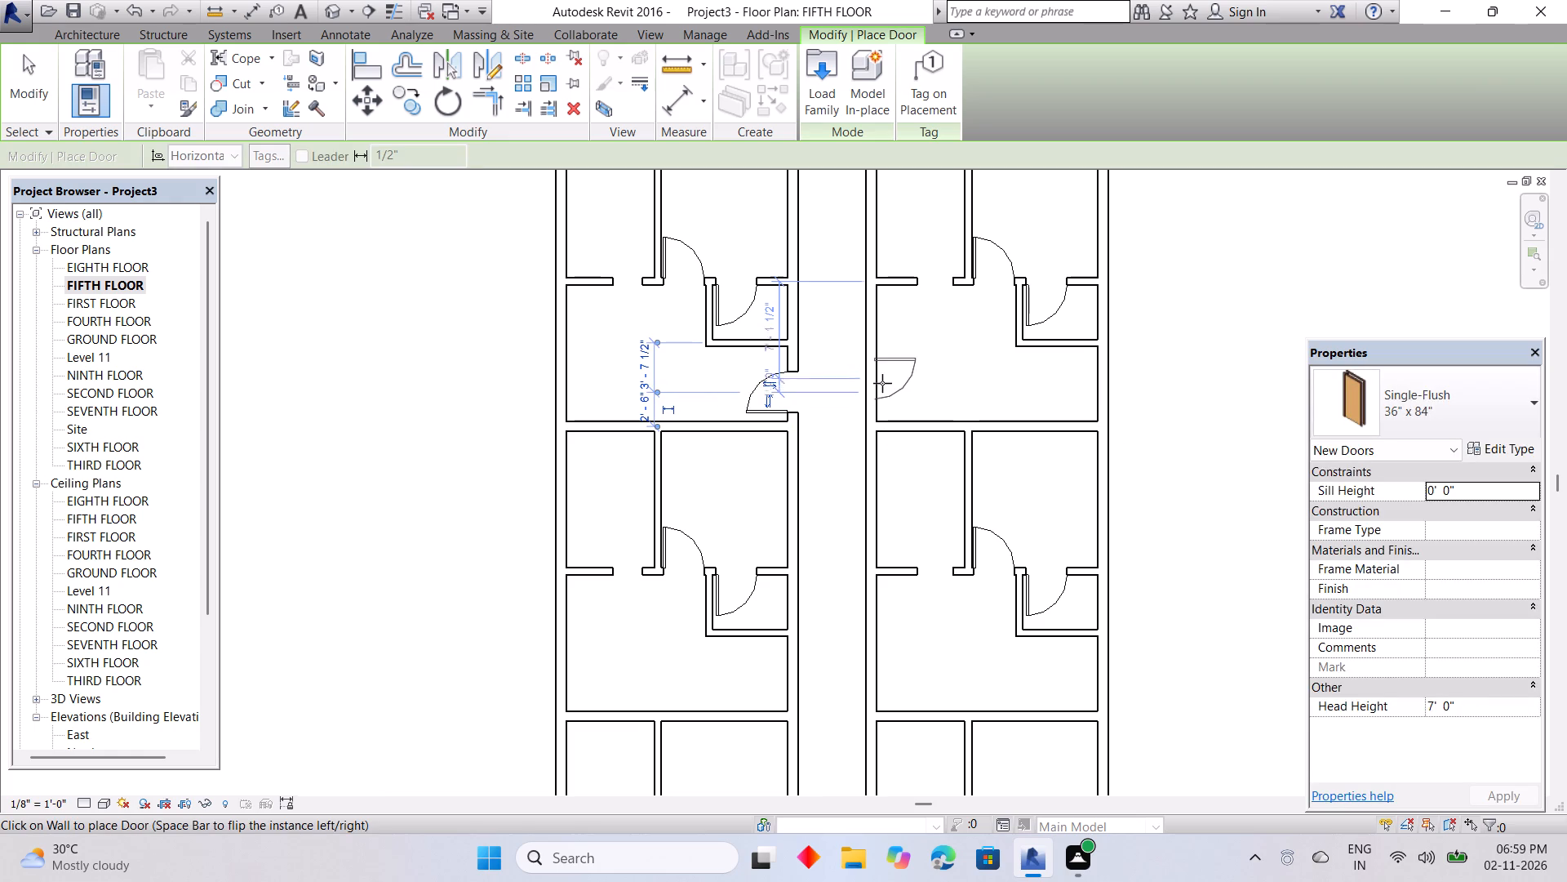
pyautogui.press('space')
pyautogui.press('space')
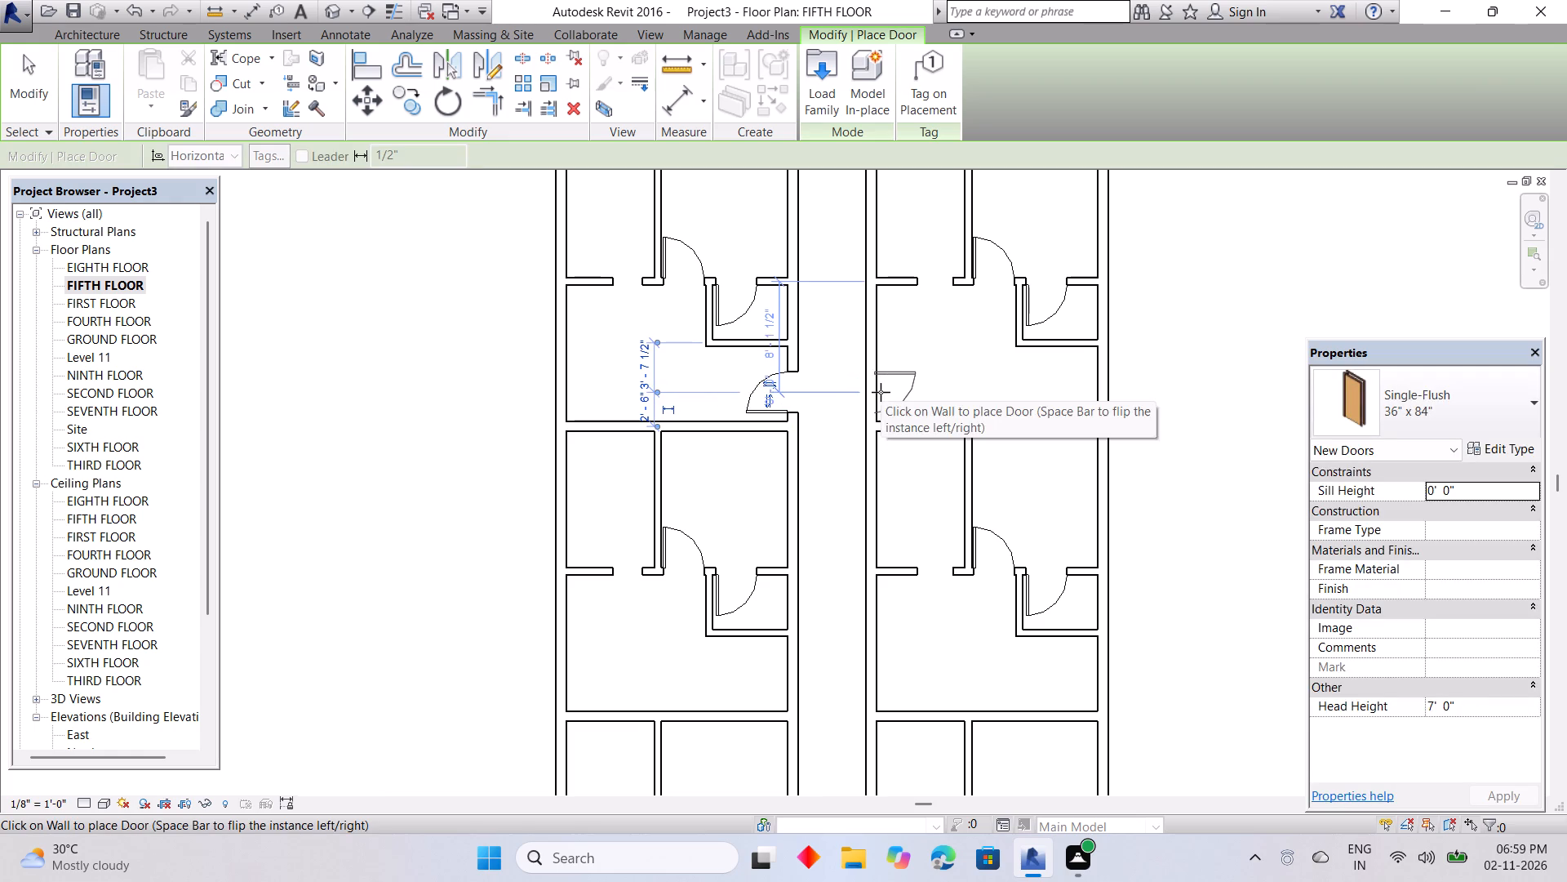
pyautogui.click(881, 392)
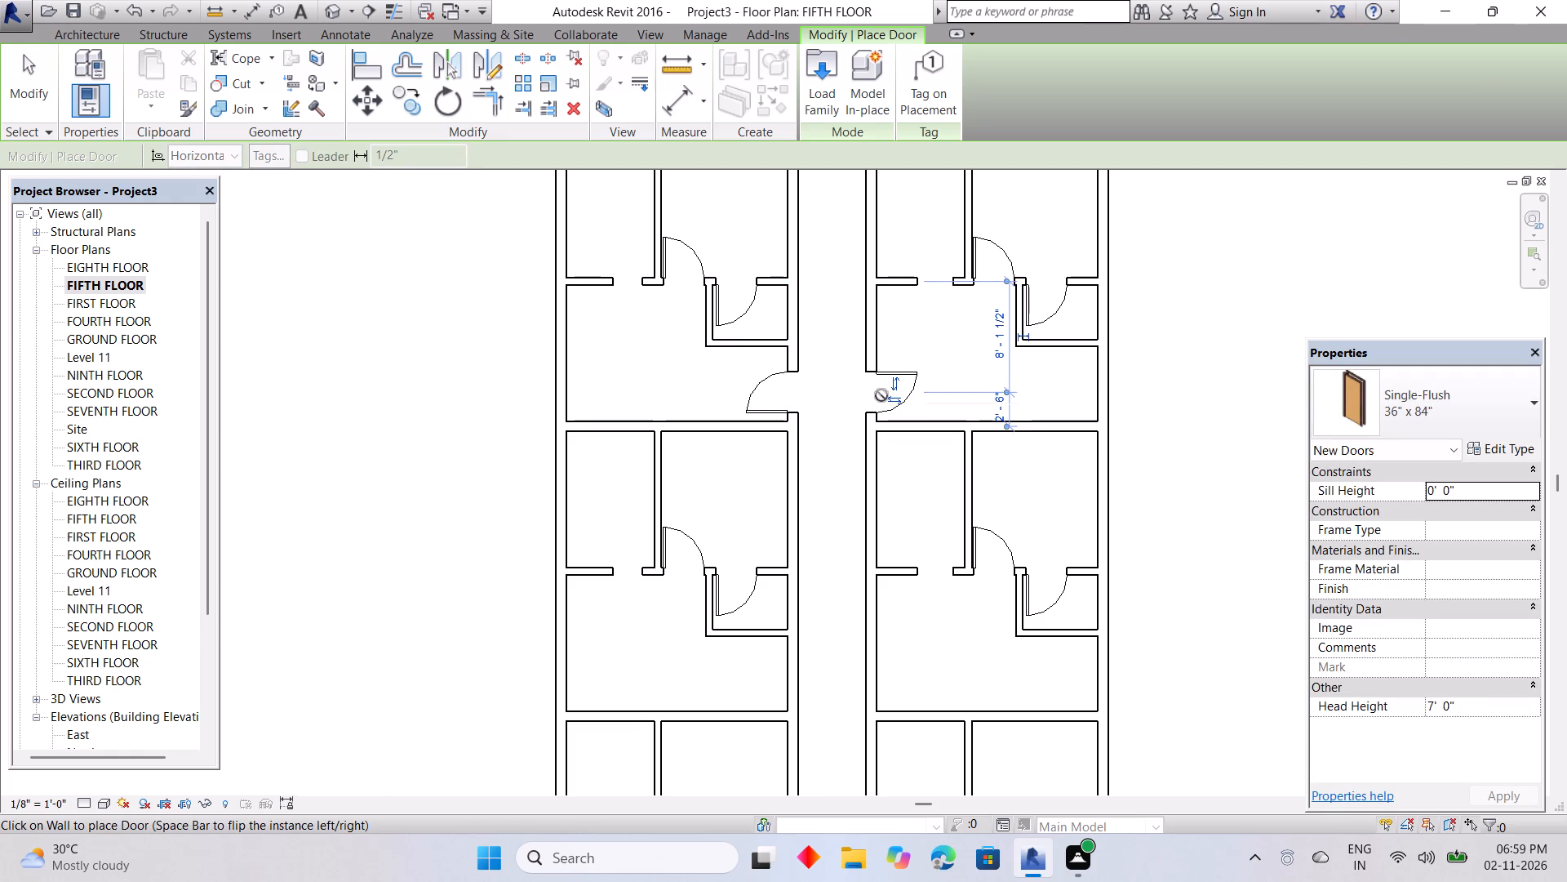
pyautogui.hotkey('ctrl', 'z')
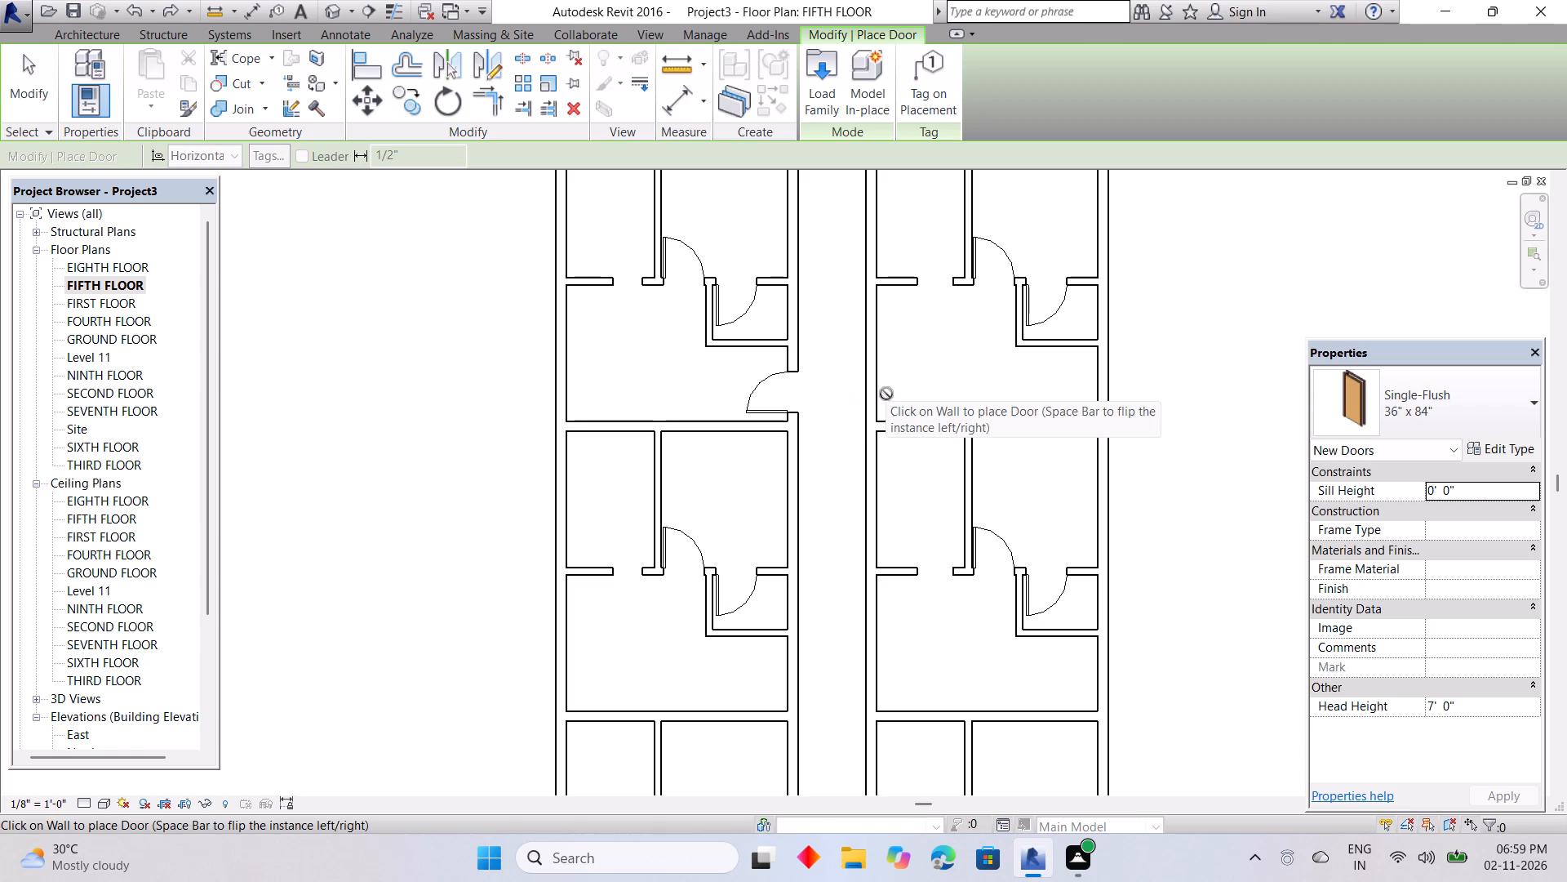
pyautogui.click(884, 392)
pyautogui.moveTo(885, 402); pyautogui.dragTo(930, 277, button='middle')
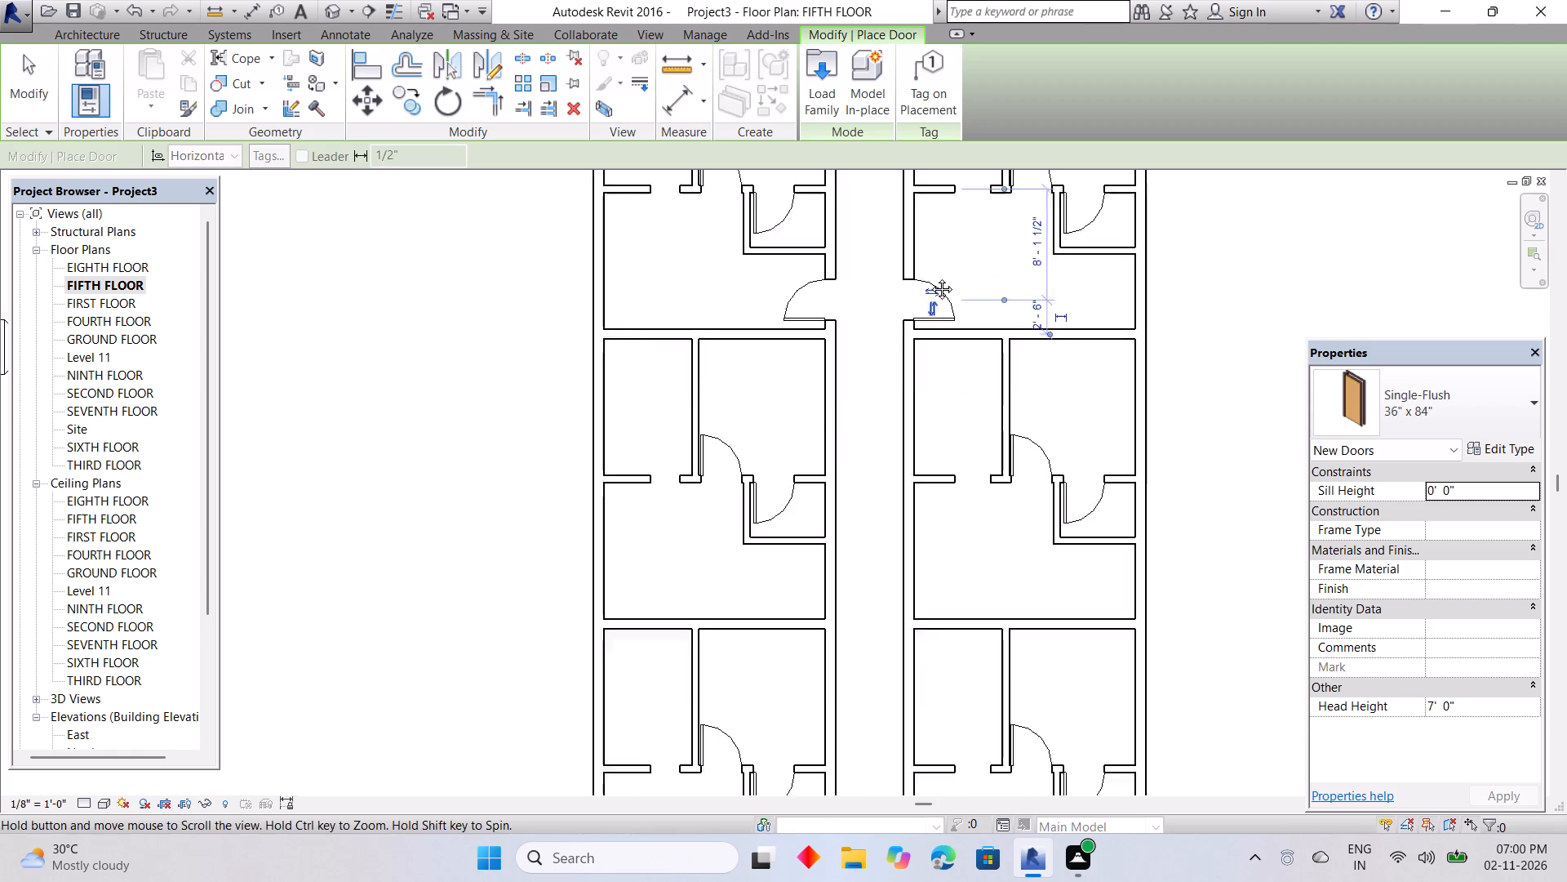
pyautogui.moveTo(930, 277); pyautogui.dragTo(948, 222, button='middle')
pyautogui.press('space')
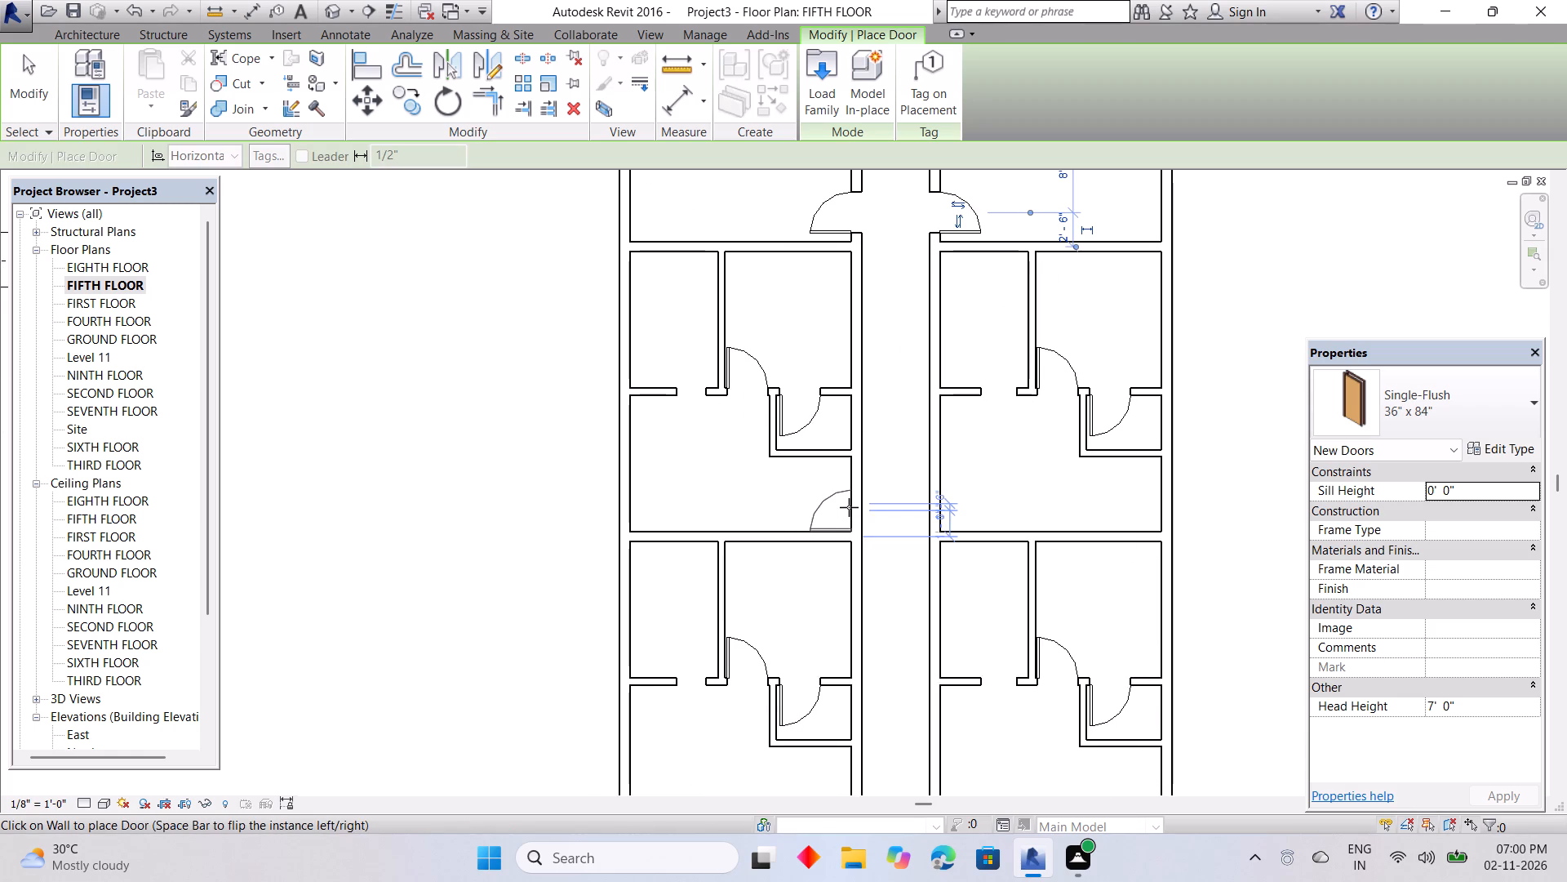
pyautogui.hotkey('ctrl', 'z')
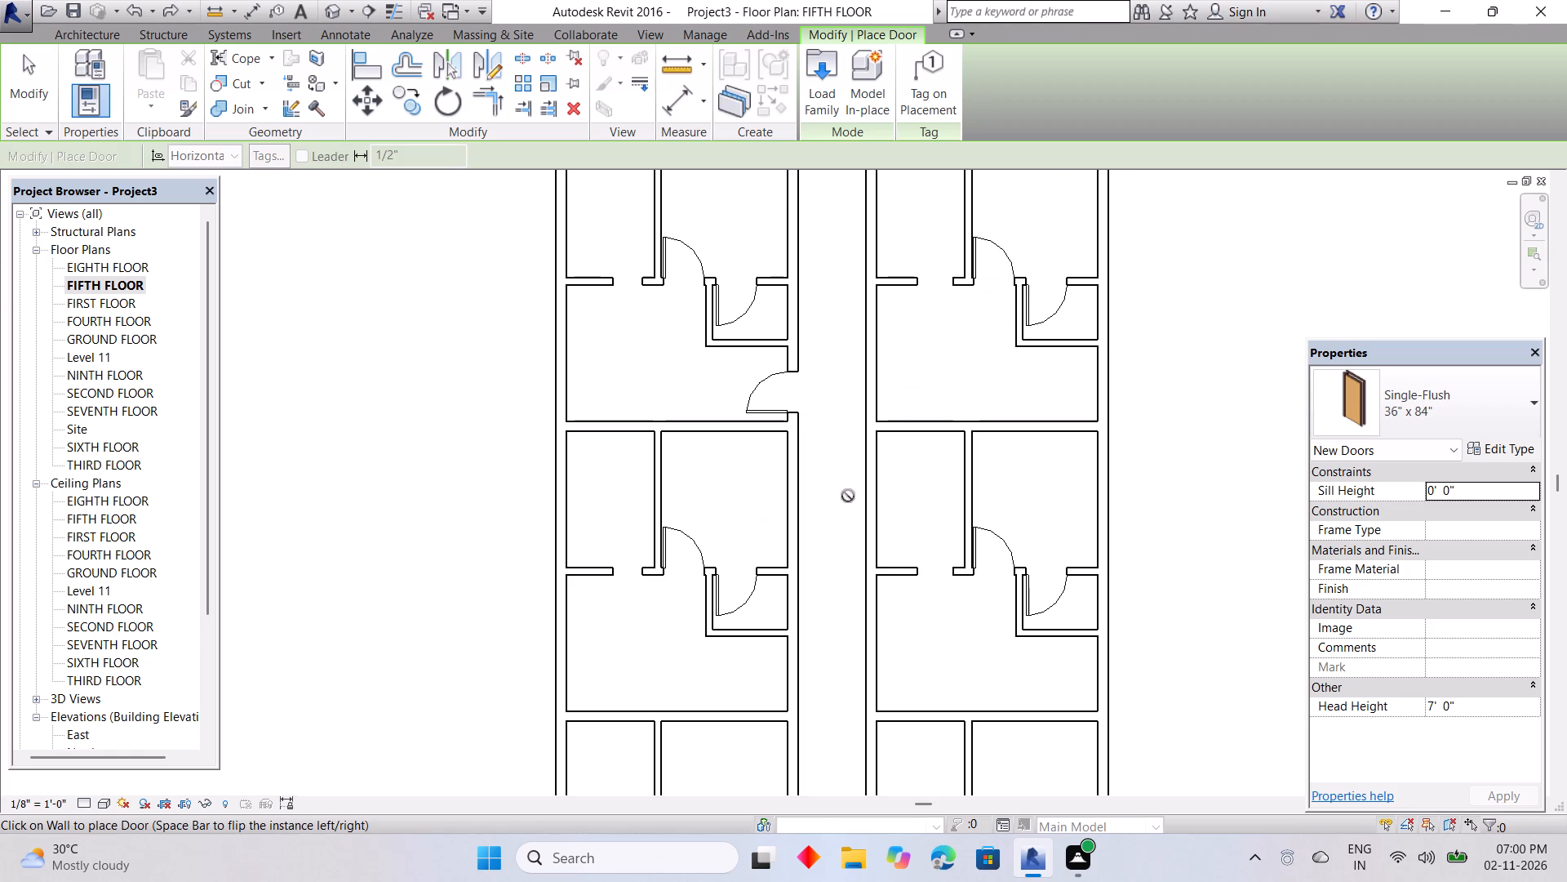
# Place south-hinged corridor doors in the third pair of units, centred 2'-5" from the south wall on the west side and 2'-6" on the east.
pyautogui.moveTo(782, 655); pyautogui.dragTo(854, 492, button='middle')
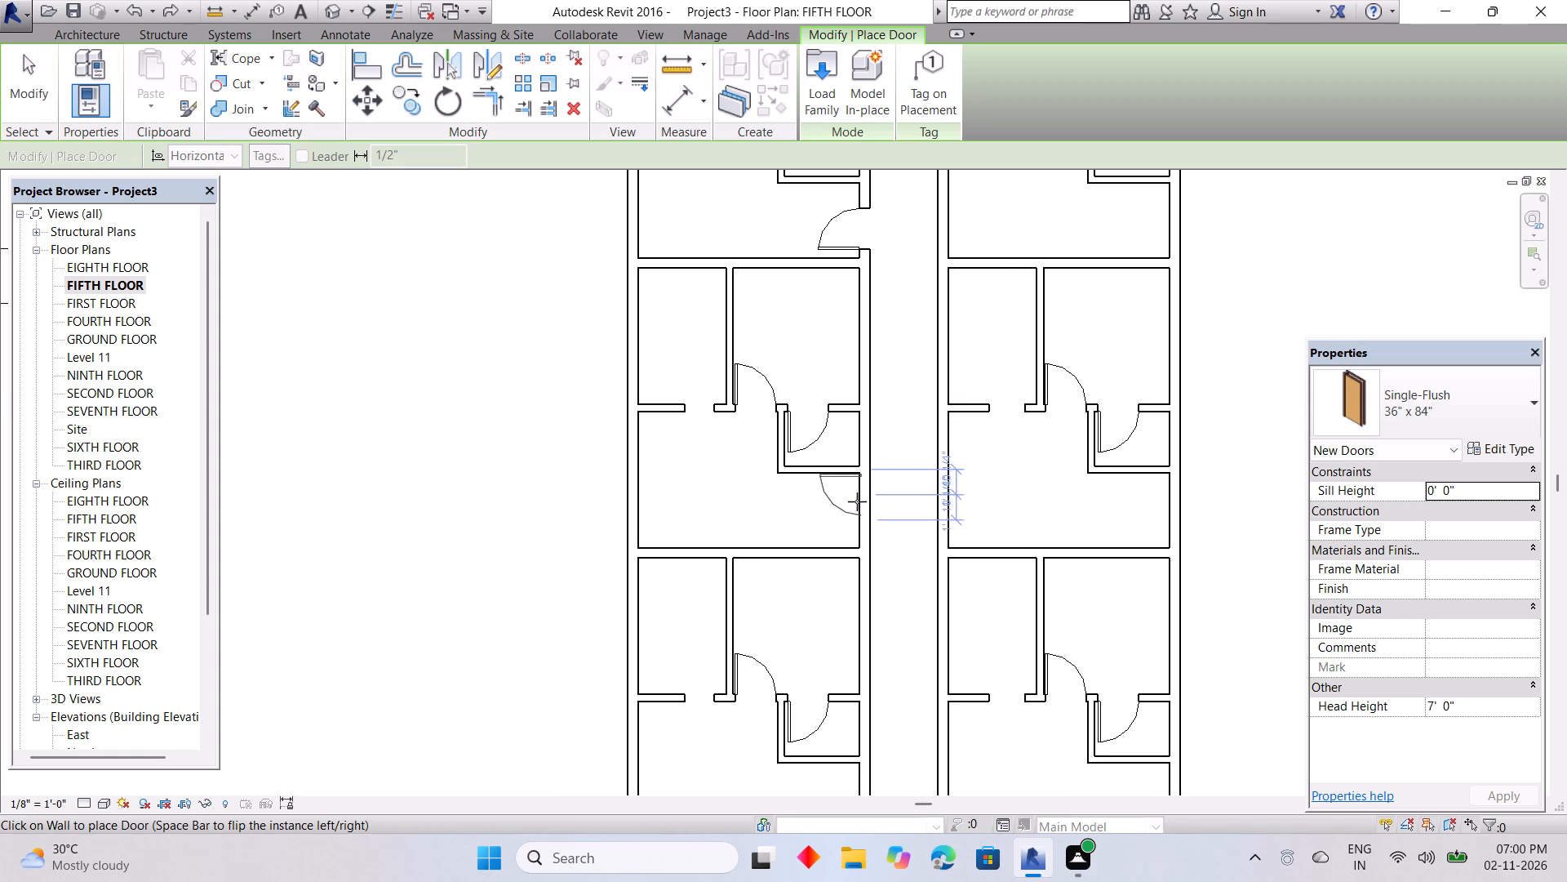
pyautogui.press('space')
pyautogui.click(850, 520)
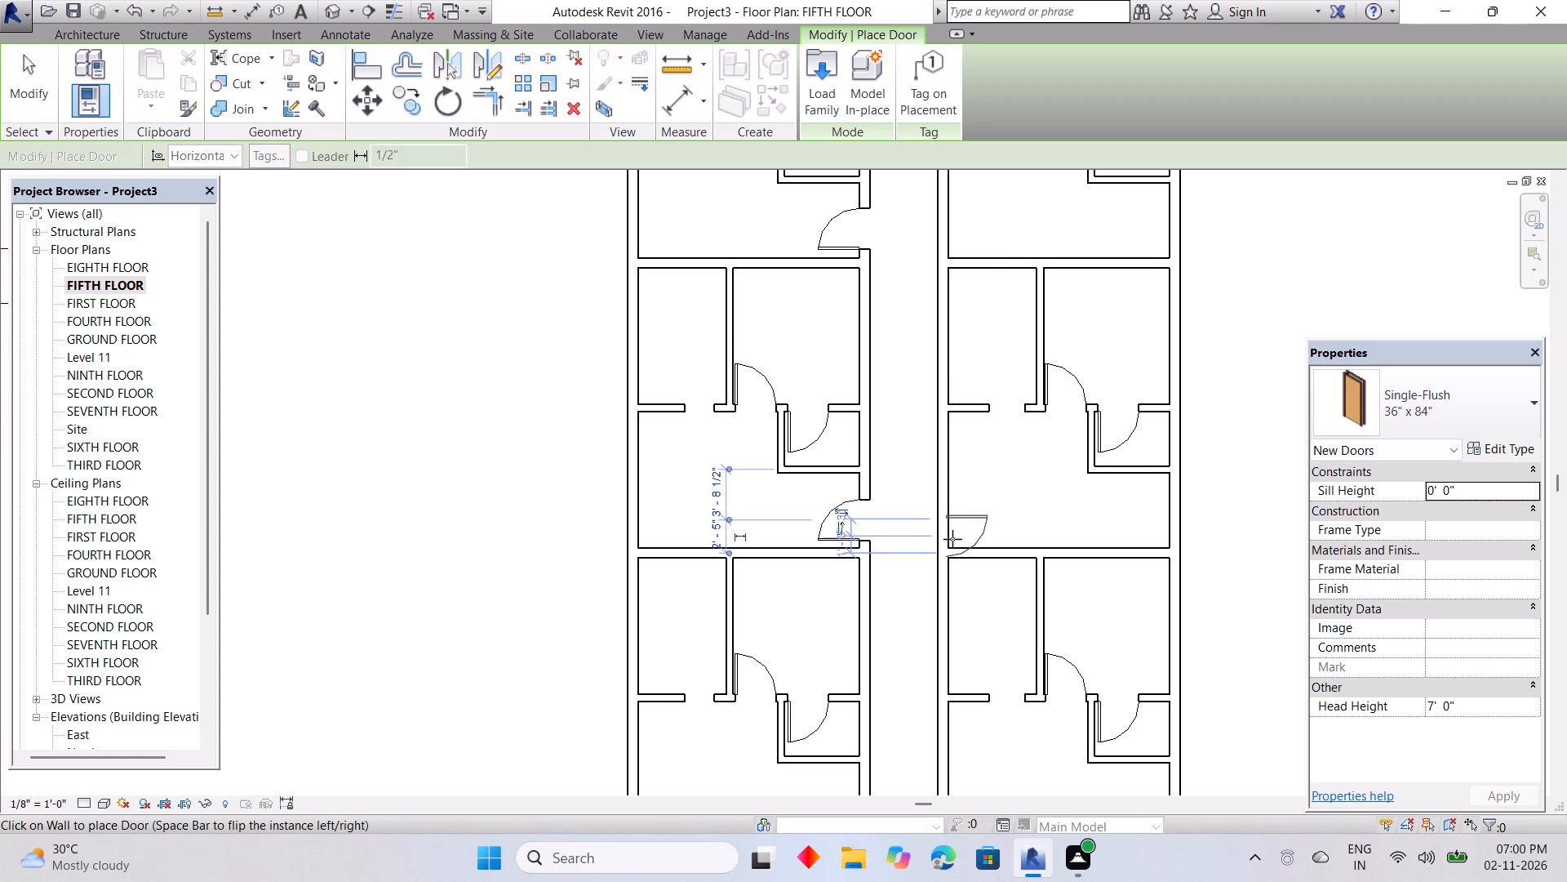
pyautogui.press('space')
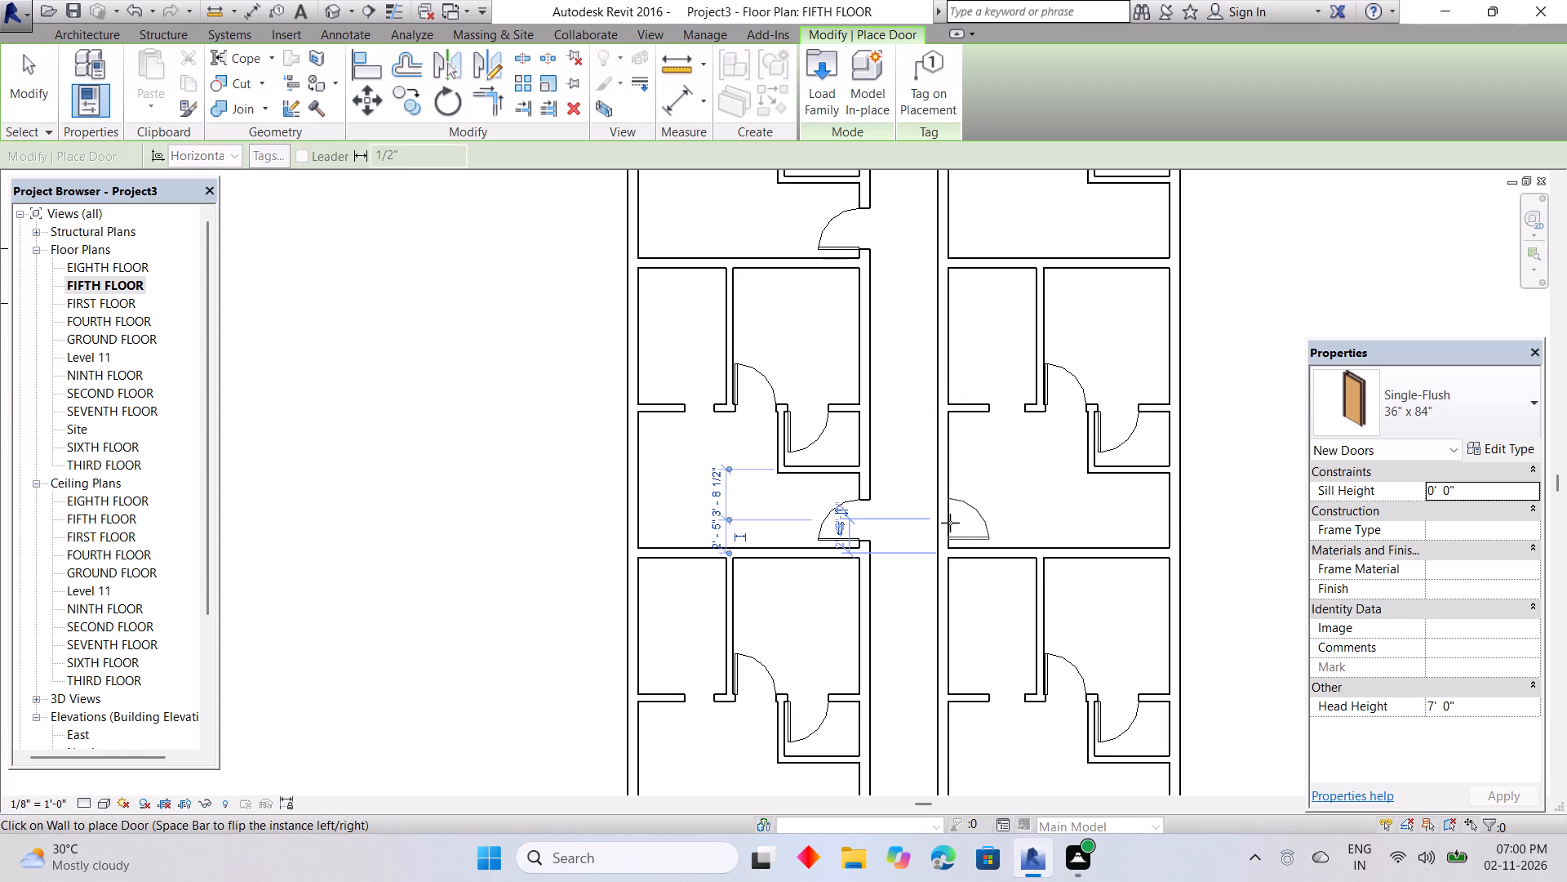
pyautogui.click(949, 519)
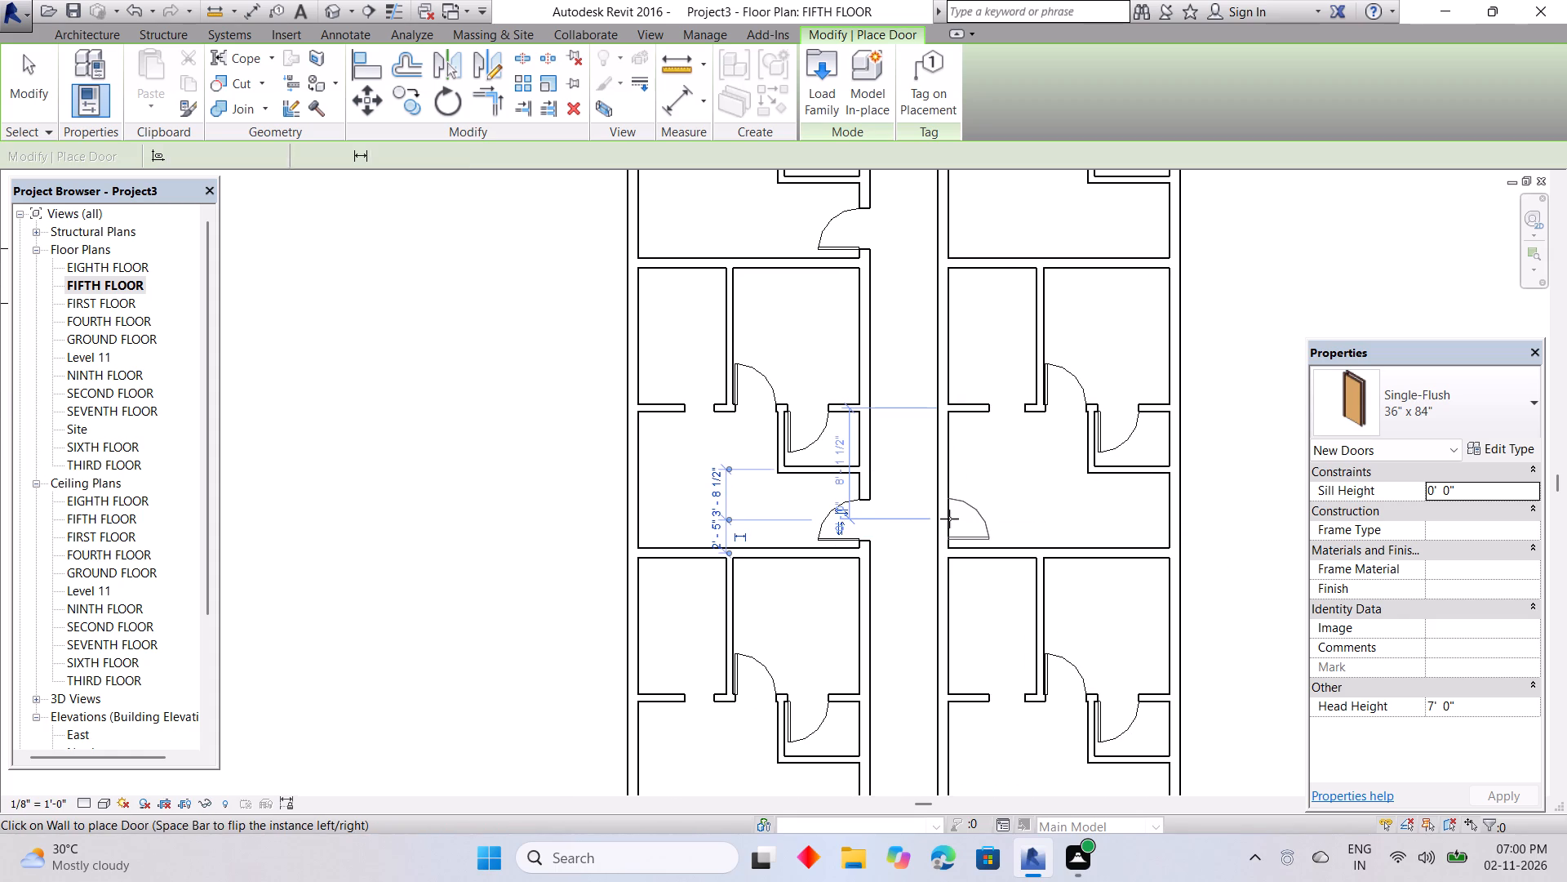
# Place facing south-hinged corridor doors in the southernmost west and east units, the west one centred 2'-6" from its south wall.
pyautogui.moveTo(949, 519); pyautogui.dragTo(980, 287, button='middle')
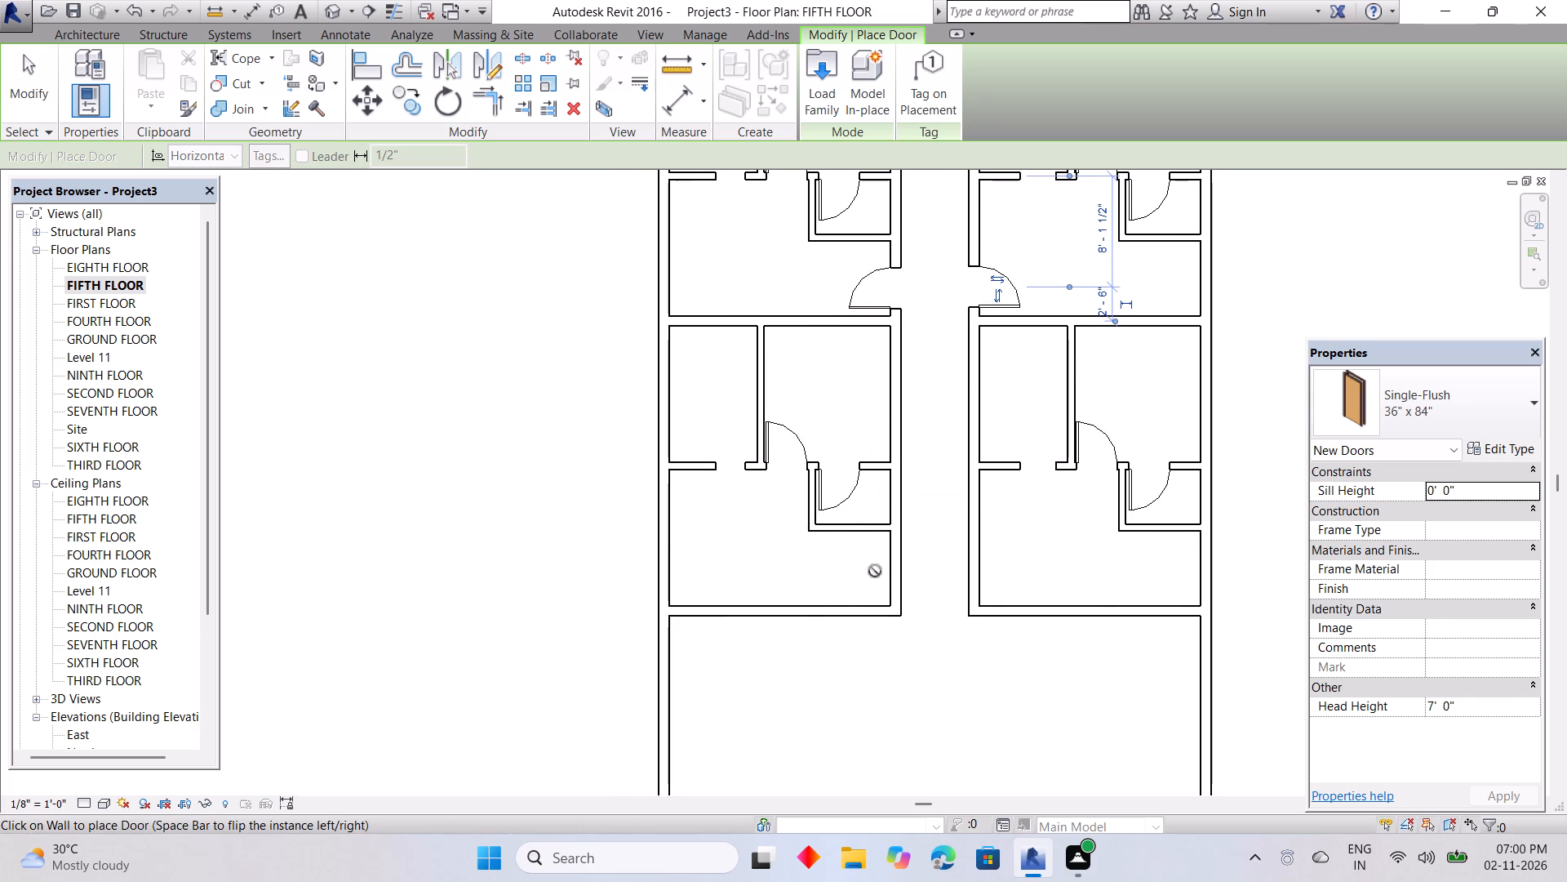
pyautogui.press('space')
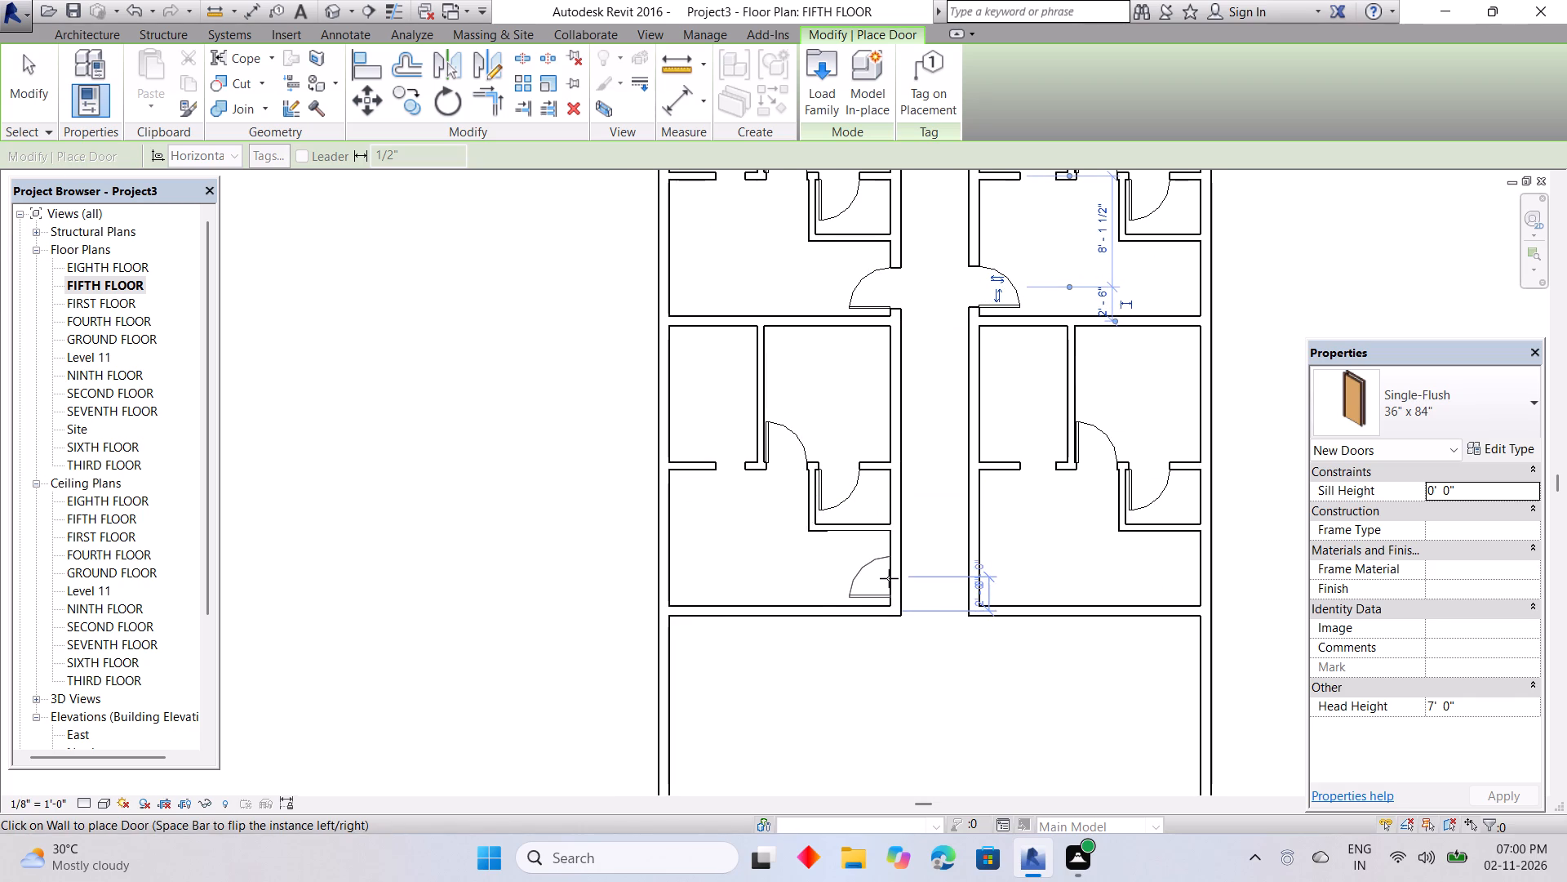
pyautogui.click(889, 578)
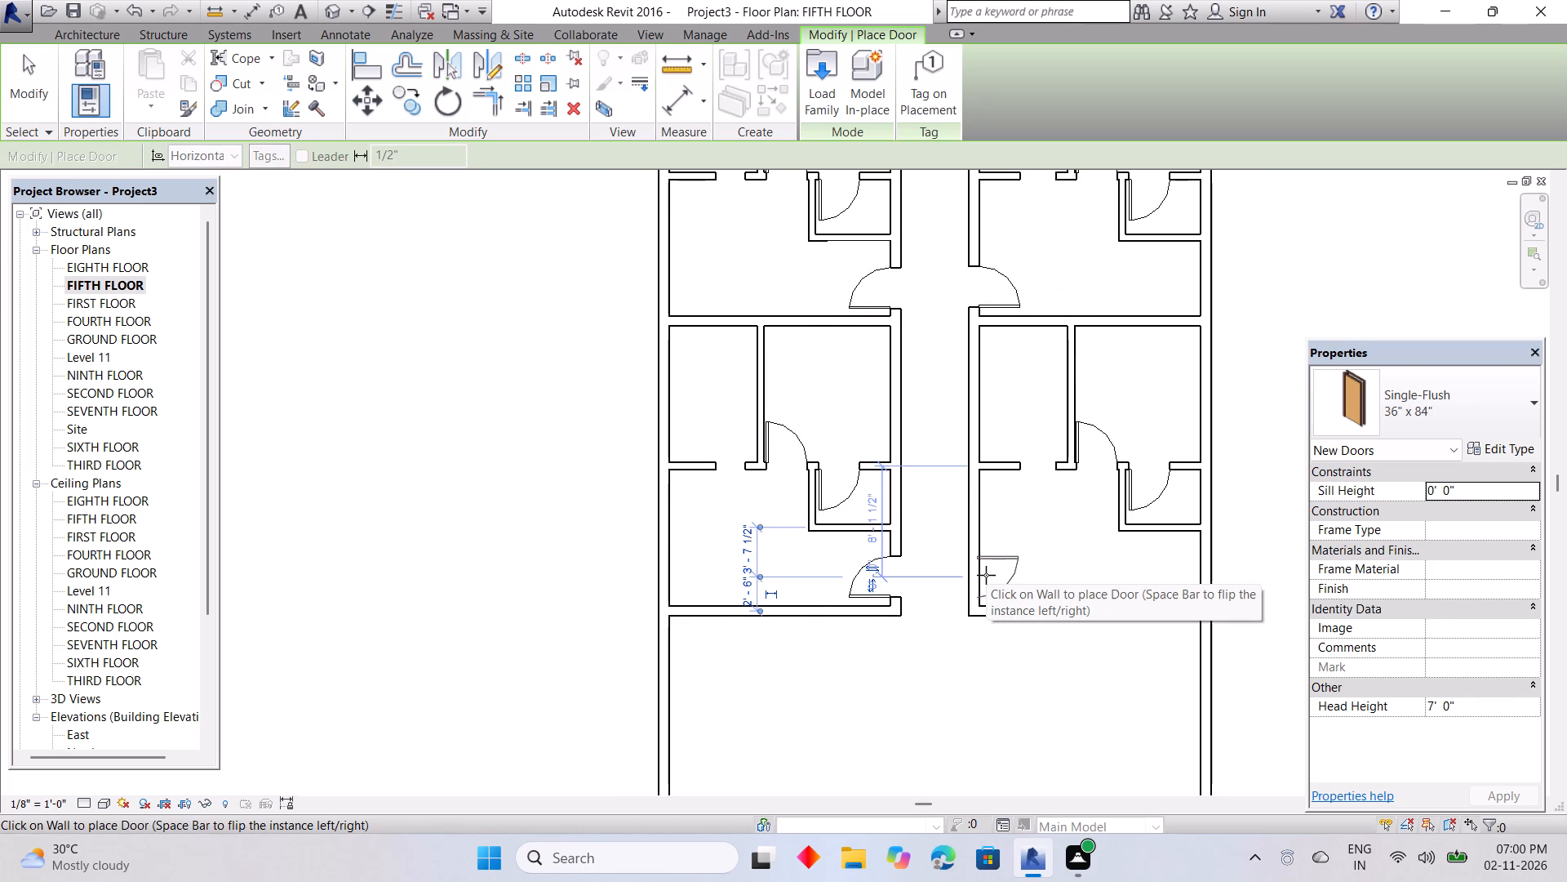
pyautogui.press('space')
pyautogui.click(987, 575)
pyautogui.scroll(-5, 1023, 539)
pyautogui.moveTo(1034, 517); pyautogui.dragTo(997, 626, button='middle')
pyautogui.press('Escape')
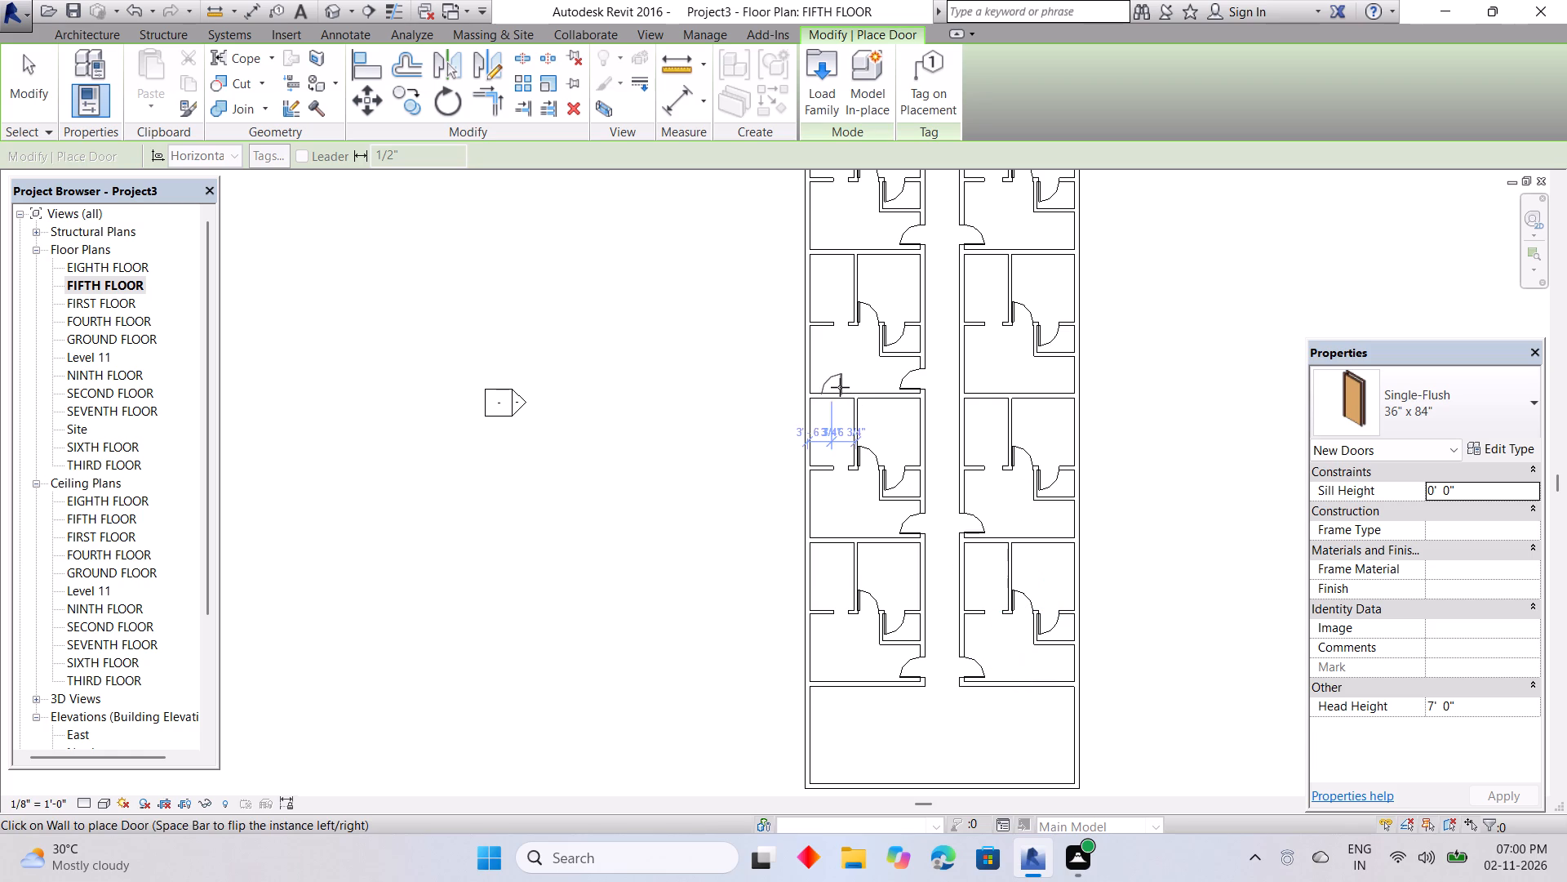
pyautogui.scroll(-3, 838, 407)
pyautogui.press('Escape')
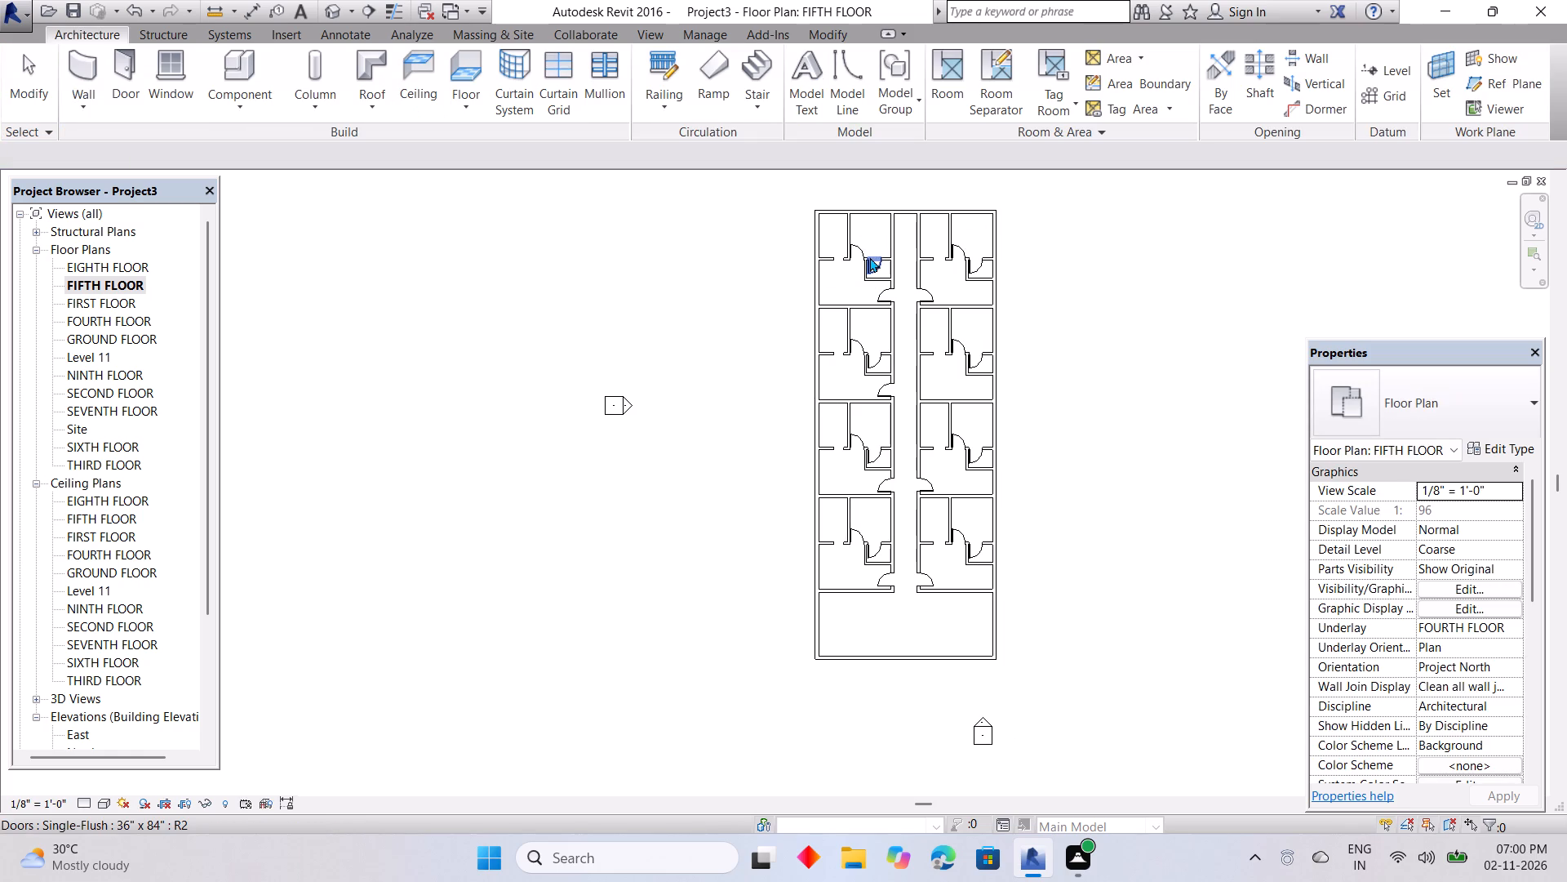
# Place a Fixed 36" x 48" window in the north wall of the northwest unit's northeast room, centred 4'-0" from its west partition.
pyautogui.click(176, 82)
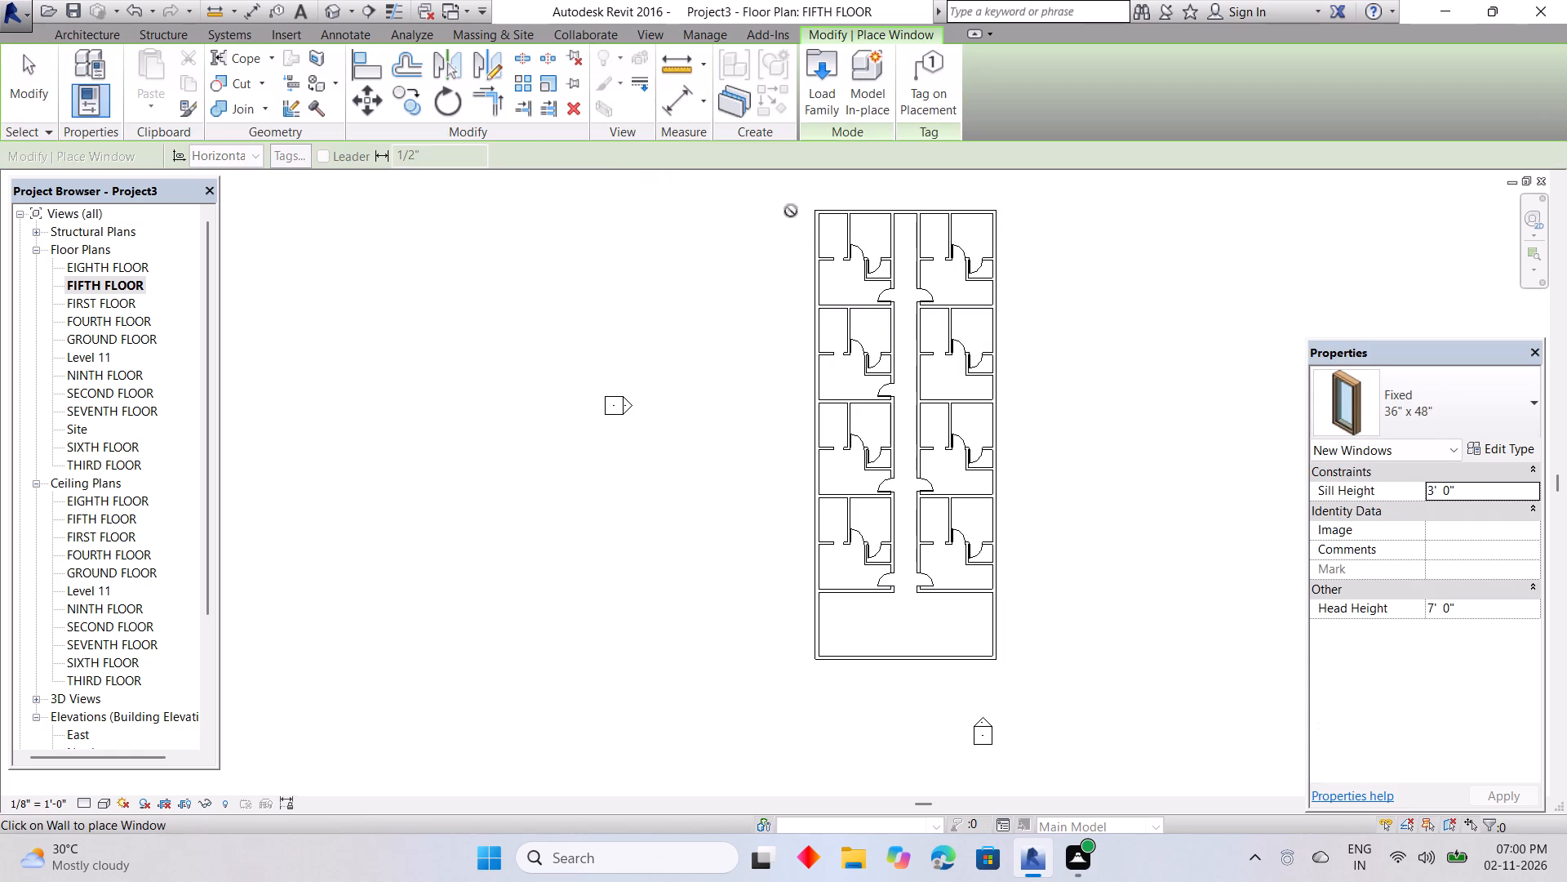
pyautogui.scroll(7, 904, 220)
pyautogui.moveTo(837, 203); pyautogui.dragTo(851, 334, button='middle')
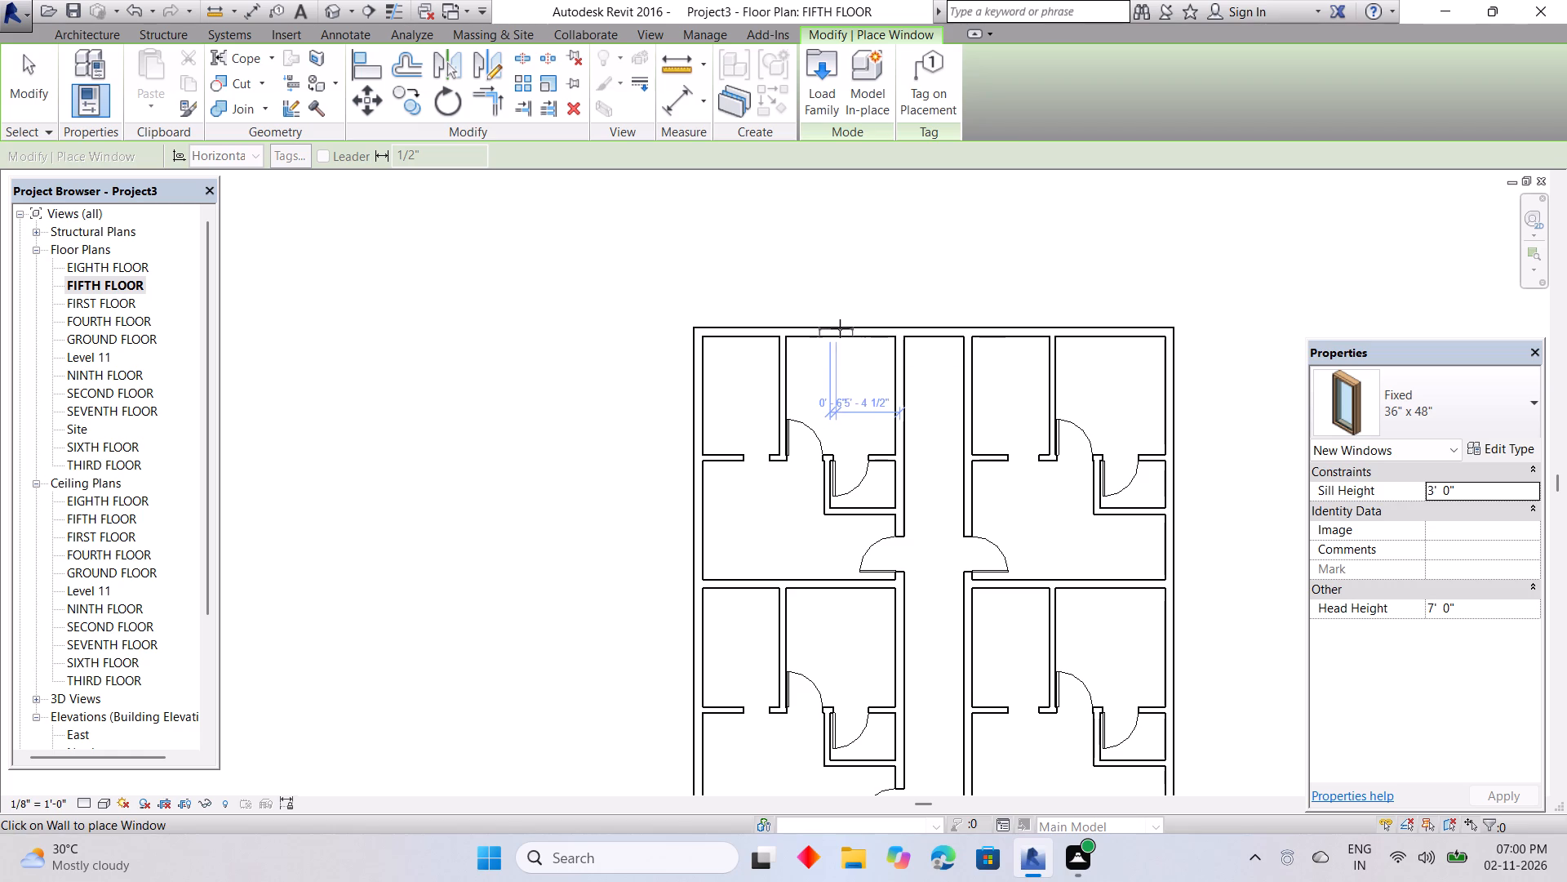
pyautogui.click(831, 332)
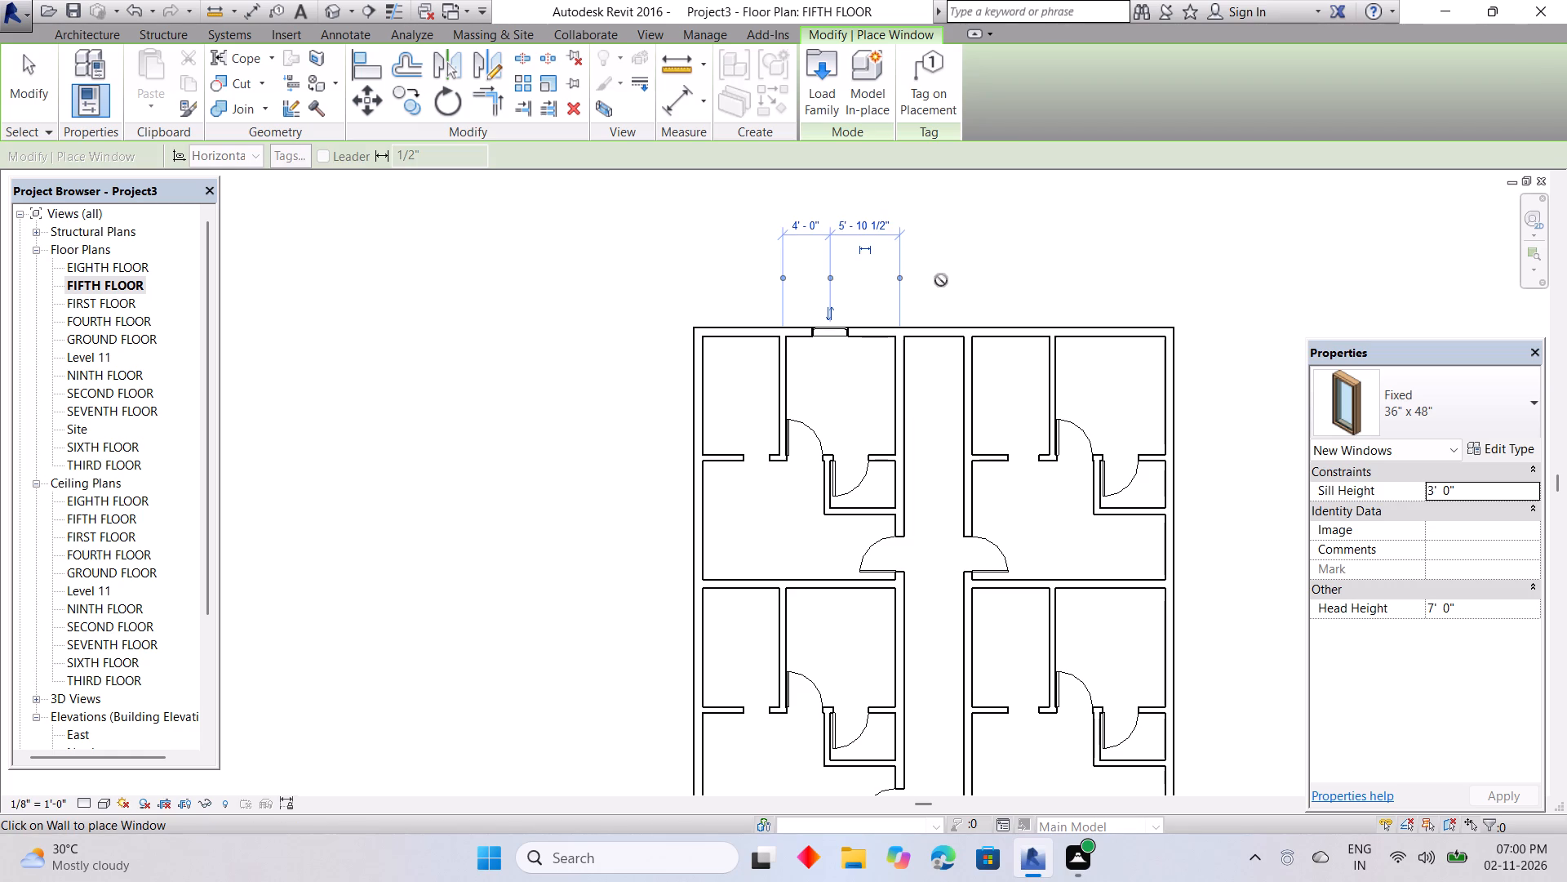
pyautogui.press('Escape')
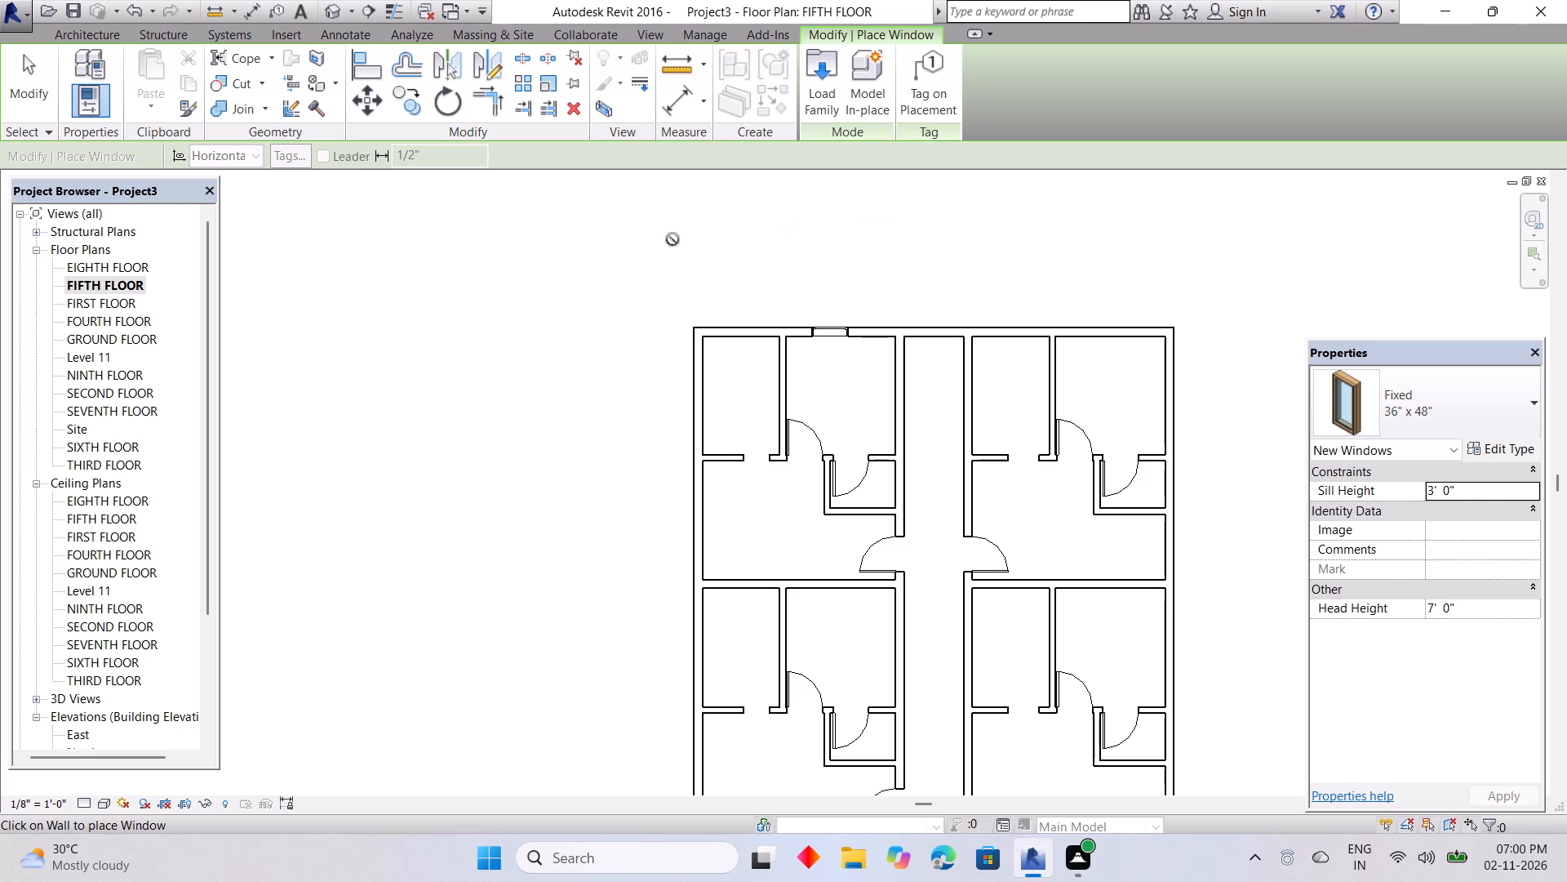
# Examine in 3D how the new fifth-floor window lines up with the lower floors' windows on the north facade, and return to the fifth-floor plan.
pyautogui.click(327, 10)
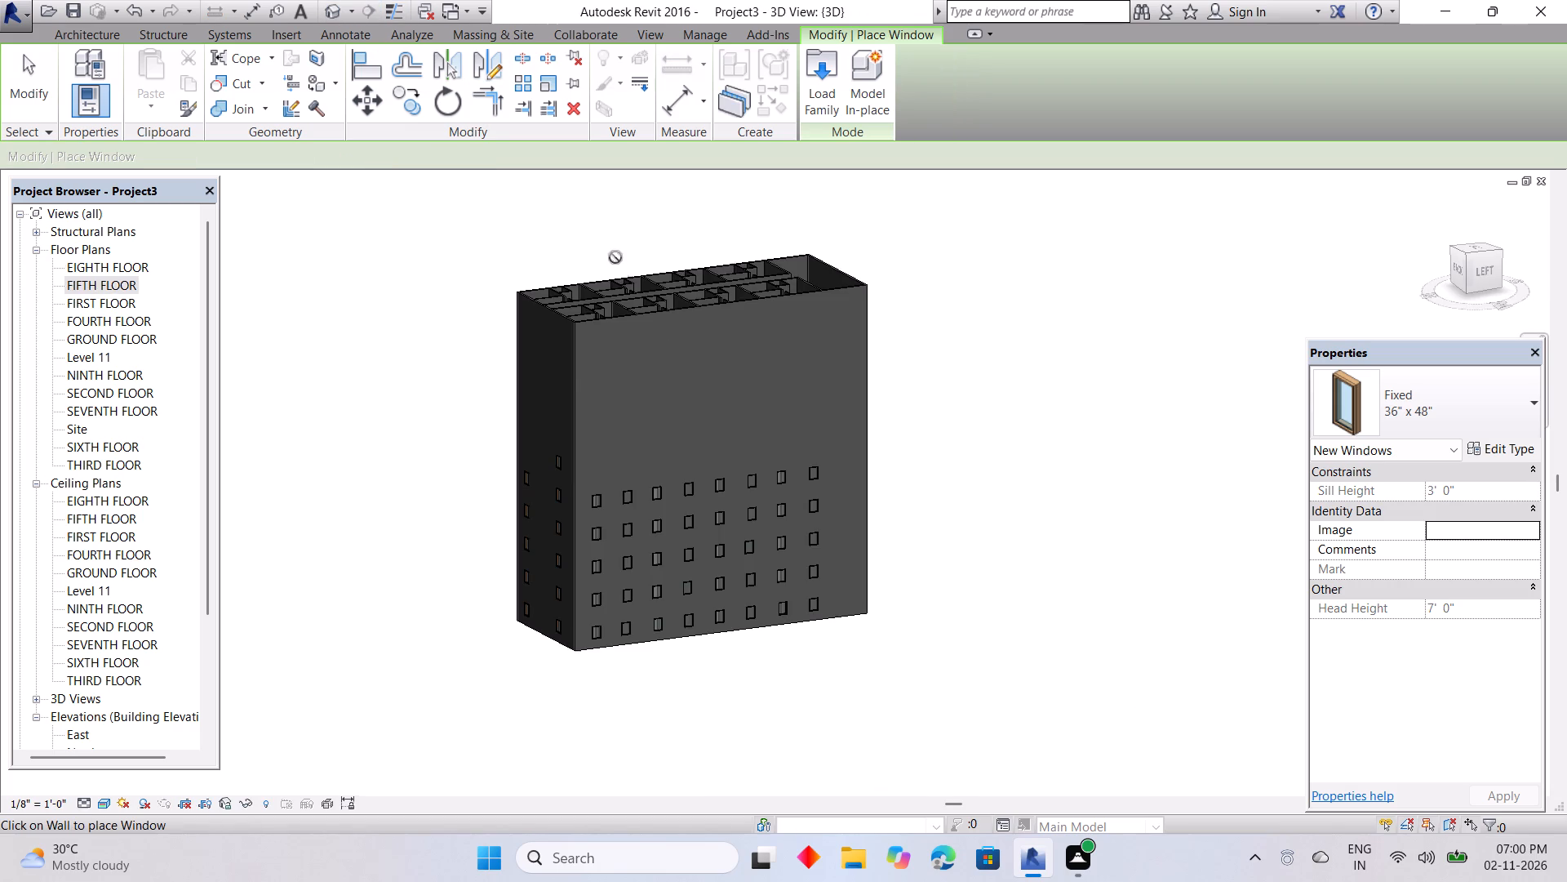
pyautogui.keyDown('shift'); pyautogui.moveTo(482, 430); pyautogui.dragTo(524, 439, button='middle'); pyautogui.keyUp('shift')
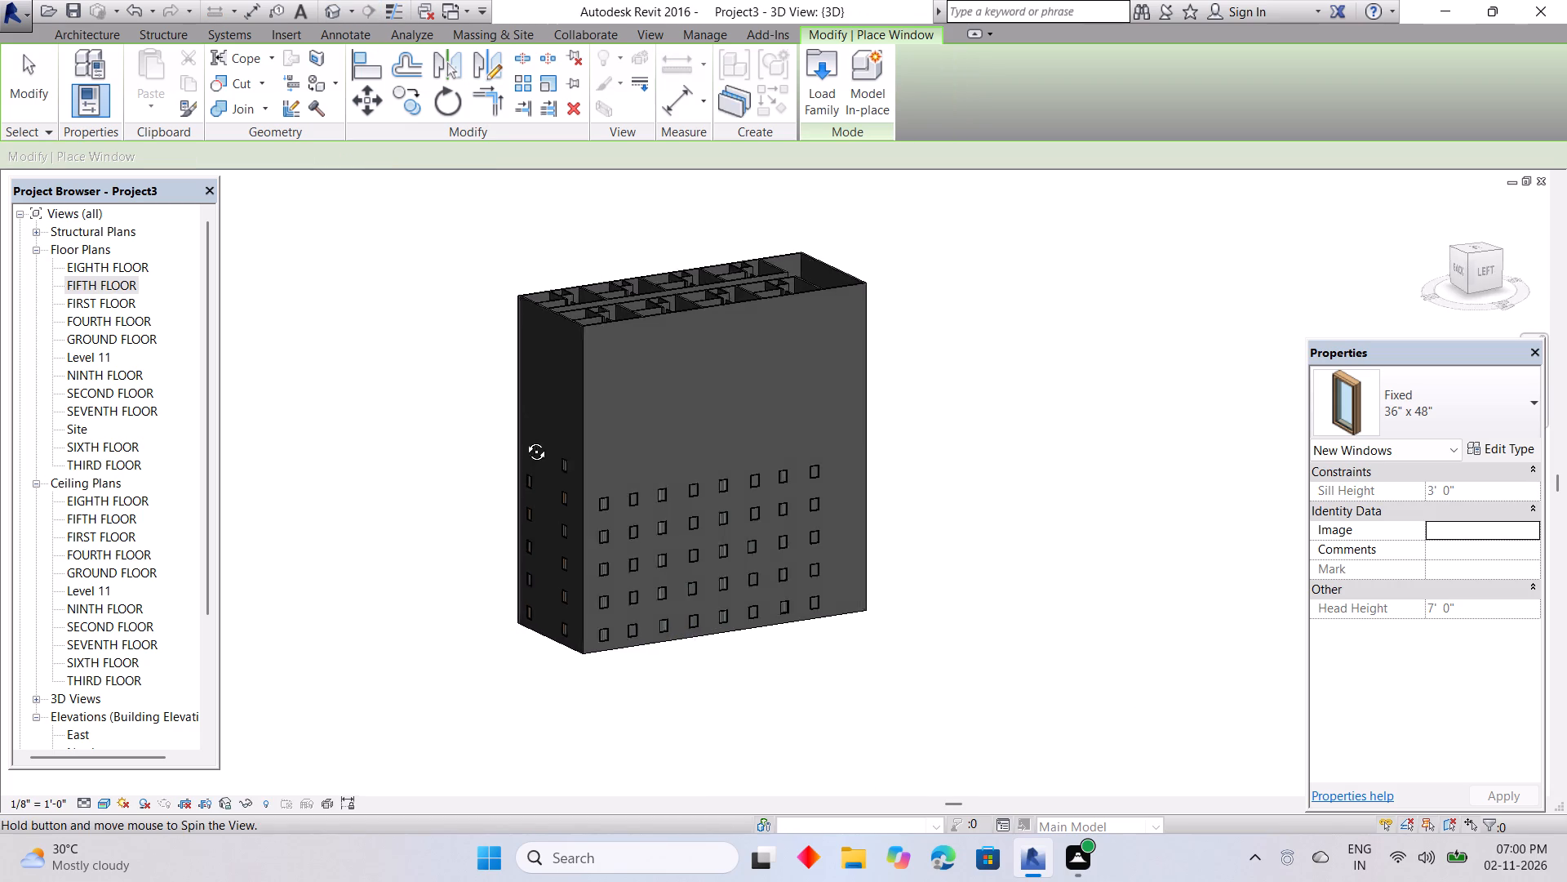
pyautogui.keyDown('shift'); pyautogui.moveTo(524, 439); pyautogui.dragTo(668, 435, button='middle'); pyautogui.keyUp('shift')
pyautogui.scroll(7, 676, 459)
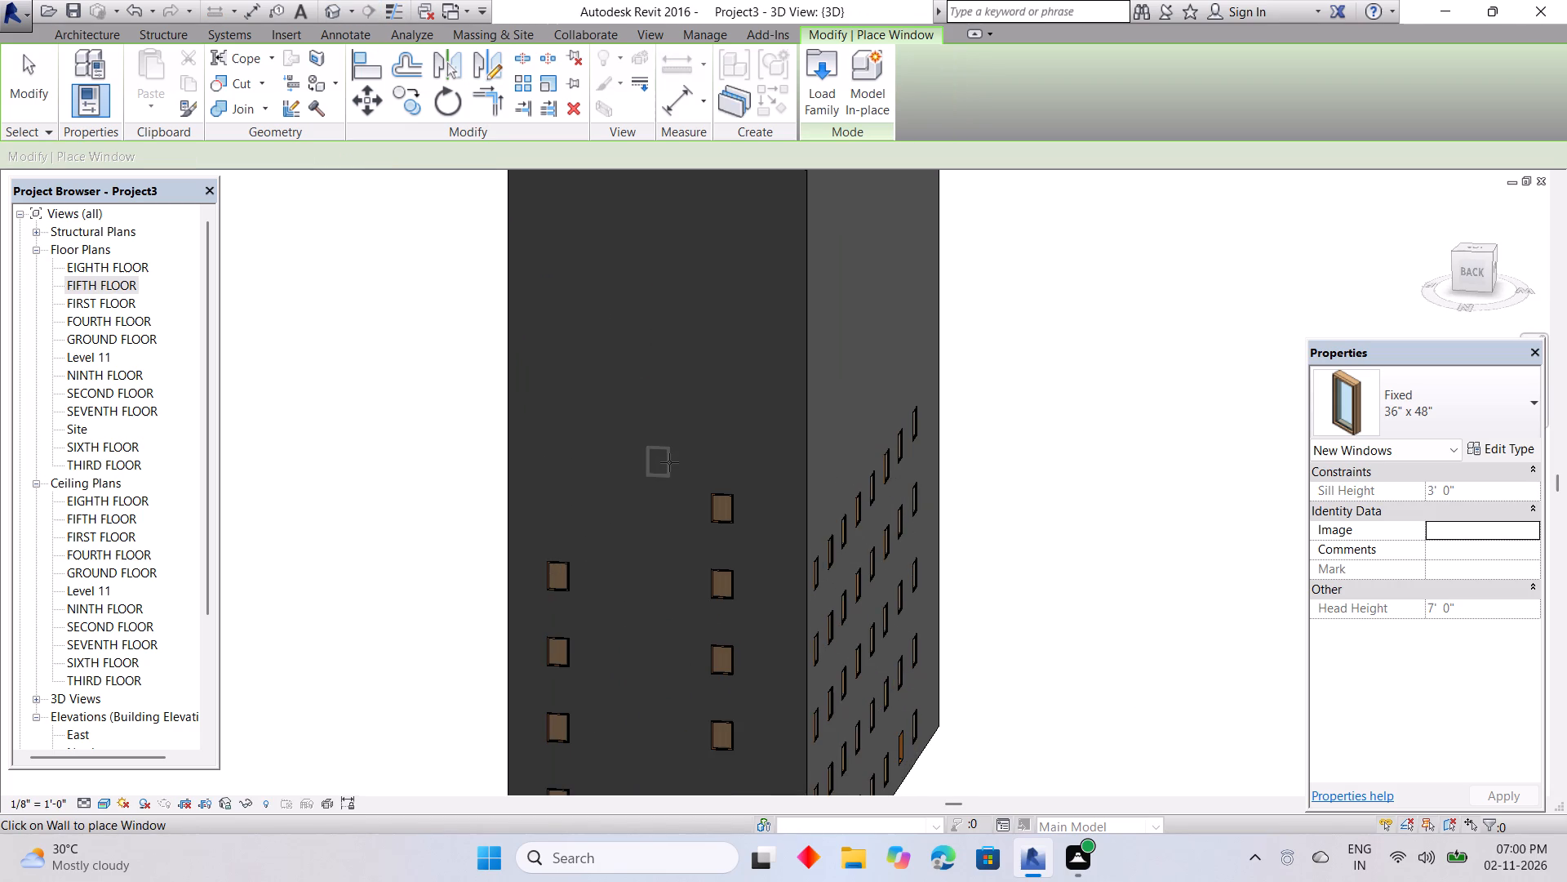
pyautogui.keyDown('shift'); pyautogui.moveTo(669, 463); pyautogui.dragTo(742, 345, button='middle'); pyautogui.keyUp('shift')
pyautogui.keyDown('shift'); pyautogui.moveTo(745, 345); pyautogui.dragTo(748, 347, button='middle'); pyautogui.keyUp('shift')
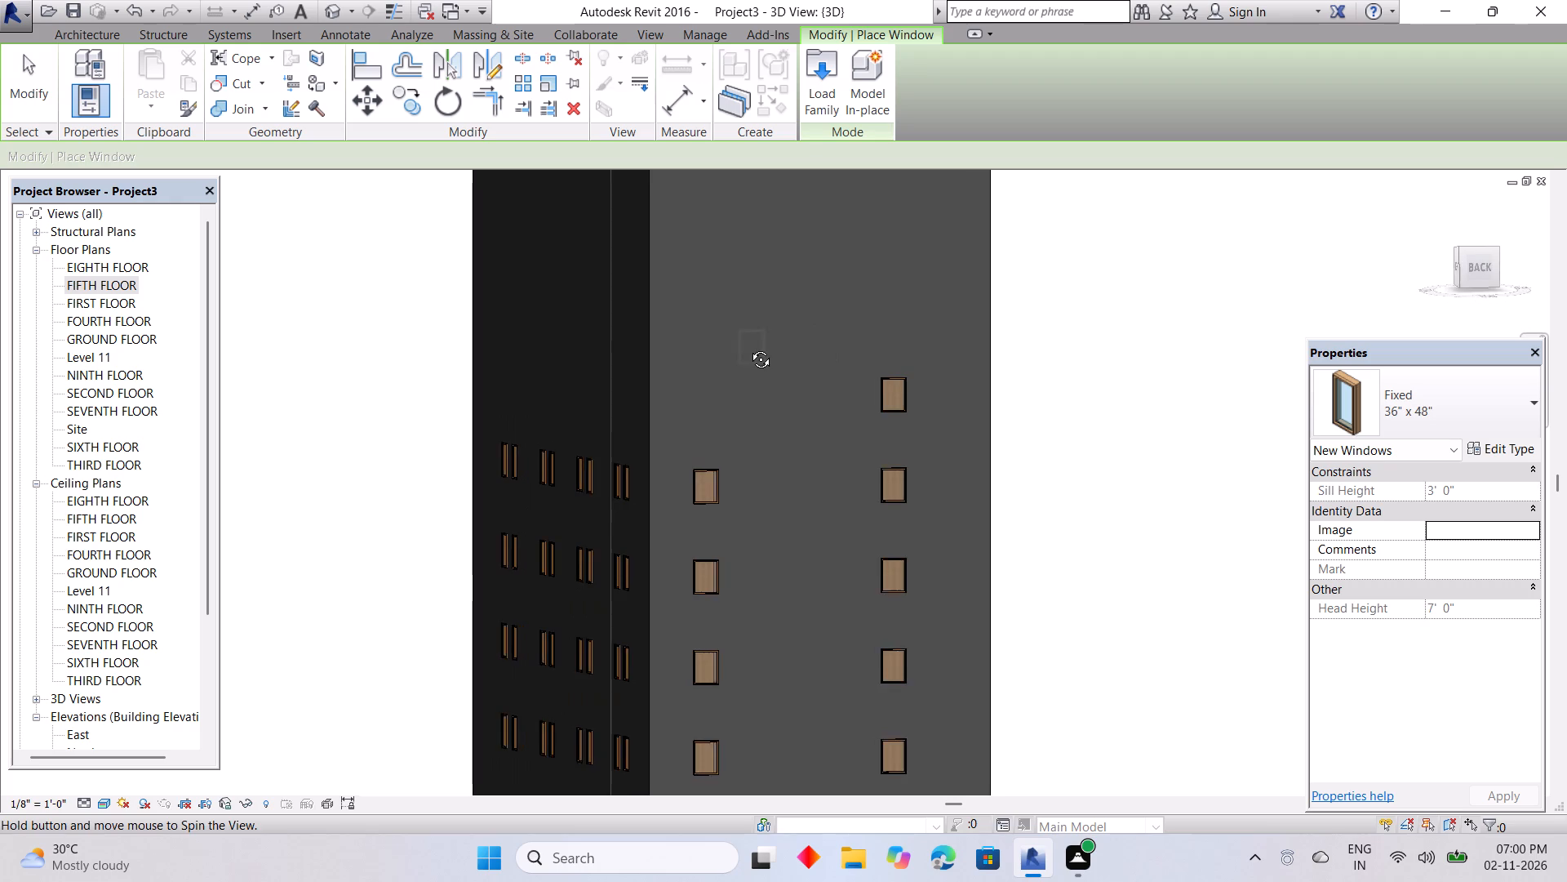
pyautogui.keyDown('shift'); pyautogui.moveTo(748, 347); pyautogui.dragTo(787, 412, button='middle'); pyautogui.keyUp('shift')
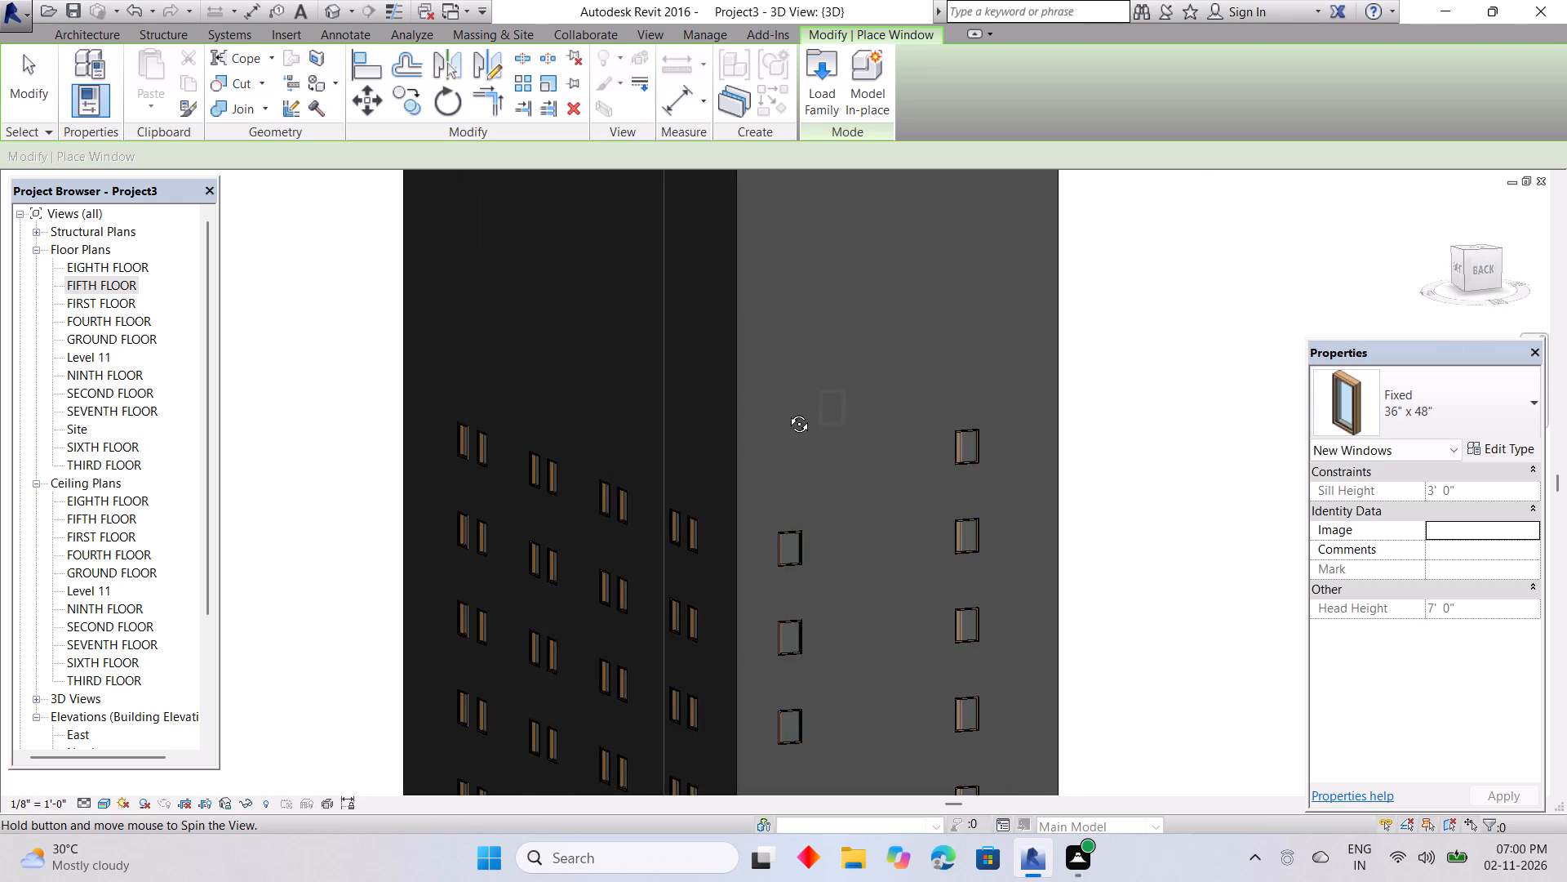
pyautogui.keyDown('shift'); pyautogui.moveTo(787, 412); pyautogui.dragTo(730, 357, button='middle'); pyautogui.keyUp('shift')
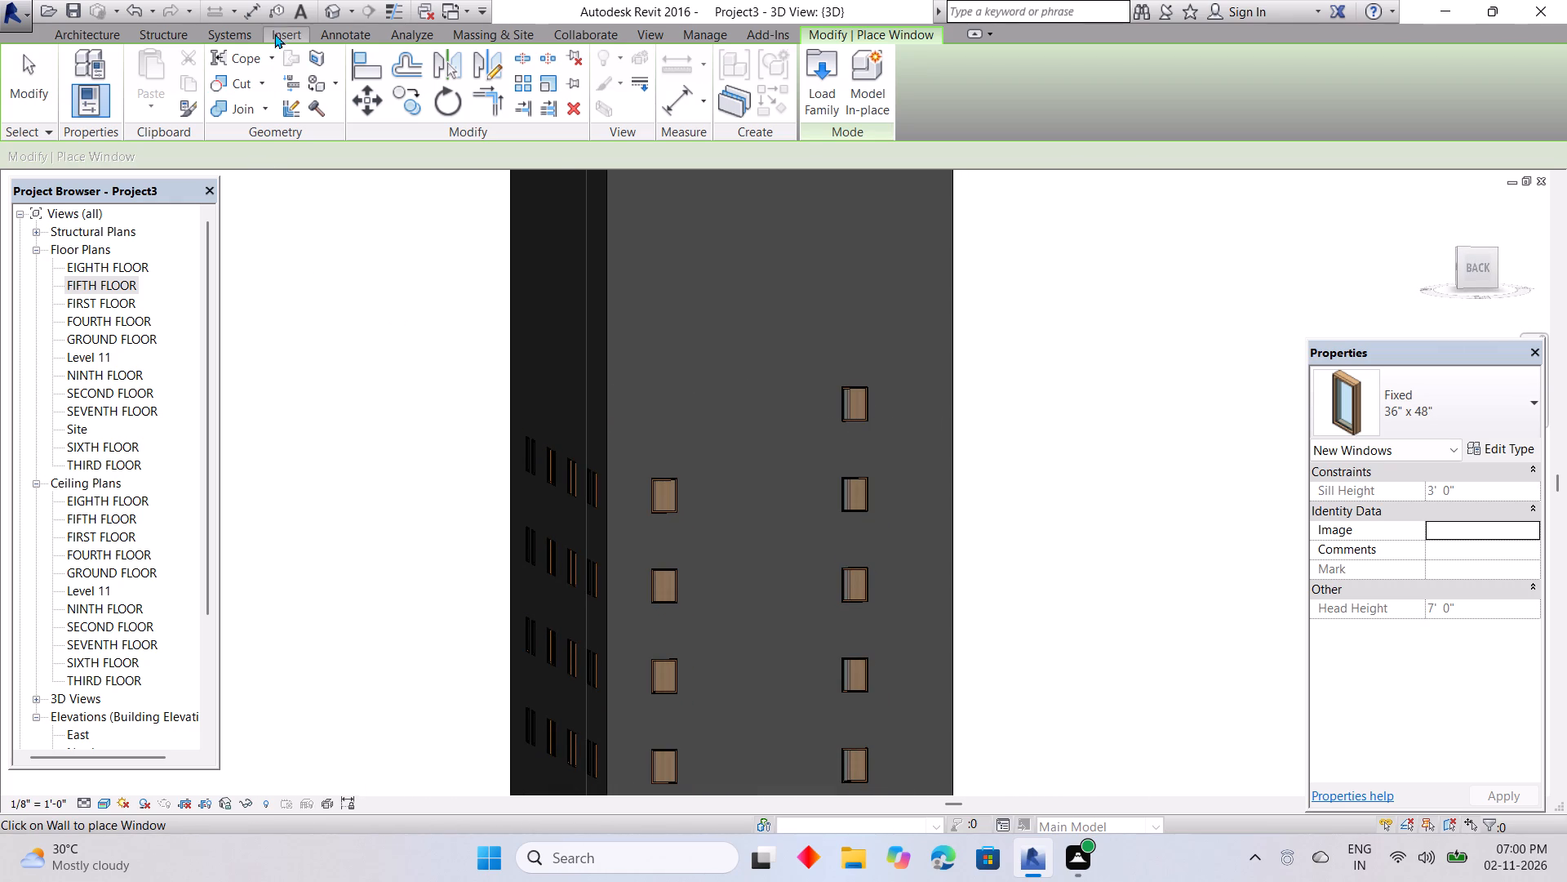
pyautogui.click(112, 280)
pyautogui.doubleClick(113, 282)
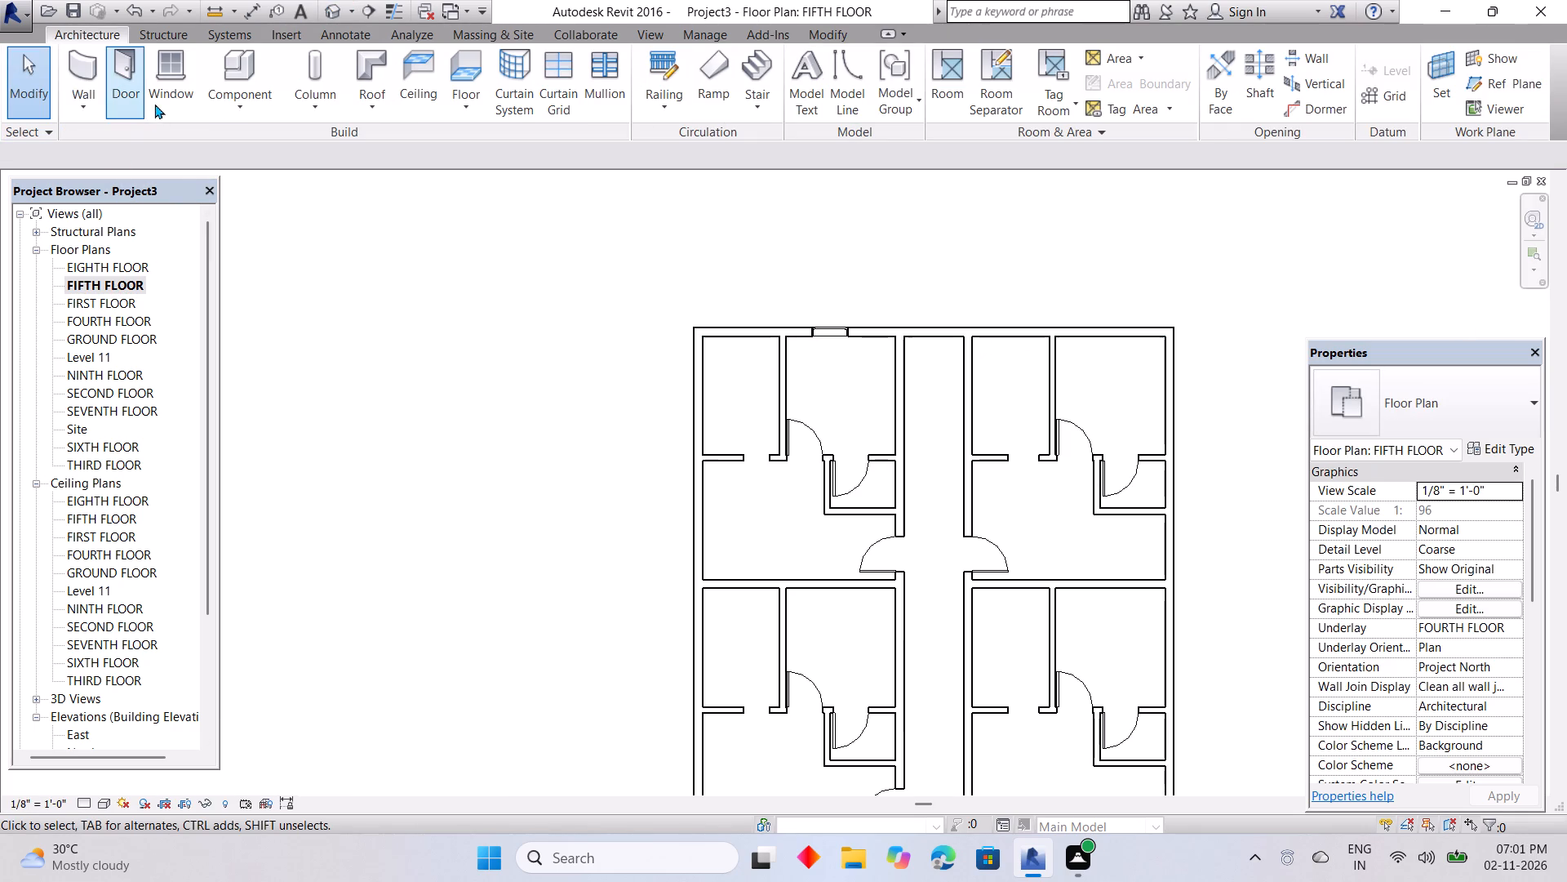
# Place a Fixed 36" x 48" window in the north wall of the northeast unit's northeast room, centred 3'-6" from its west partition.
pyautogui.click(180, 81)
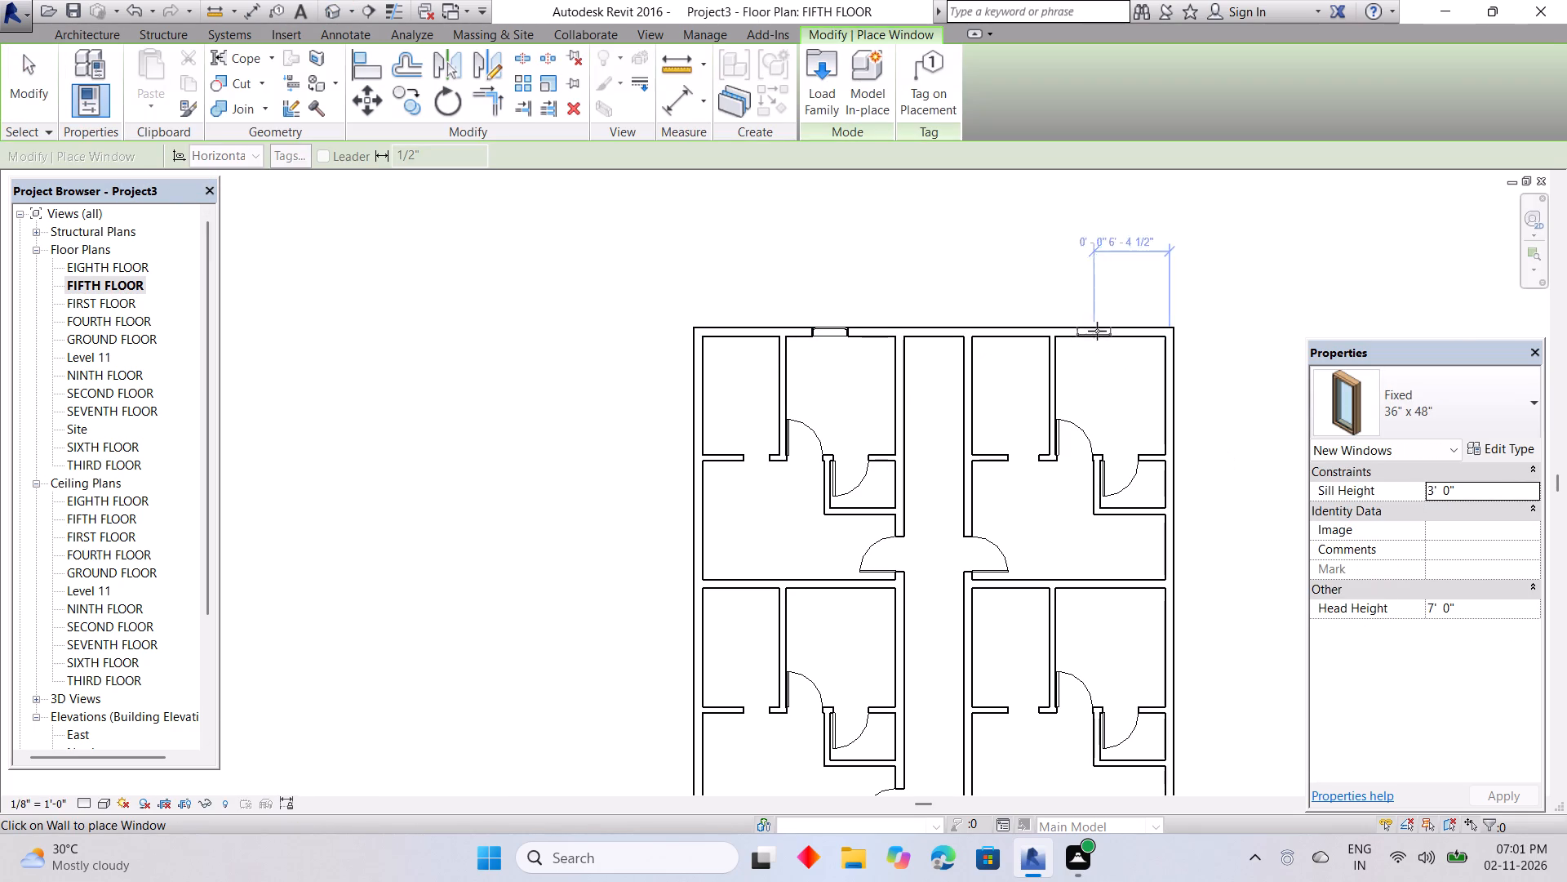
pyautogui.click(1097, 331)
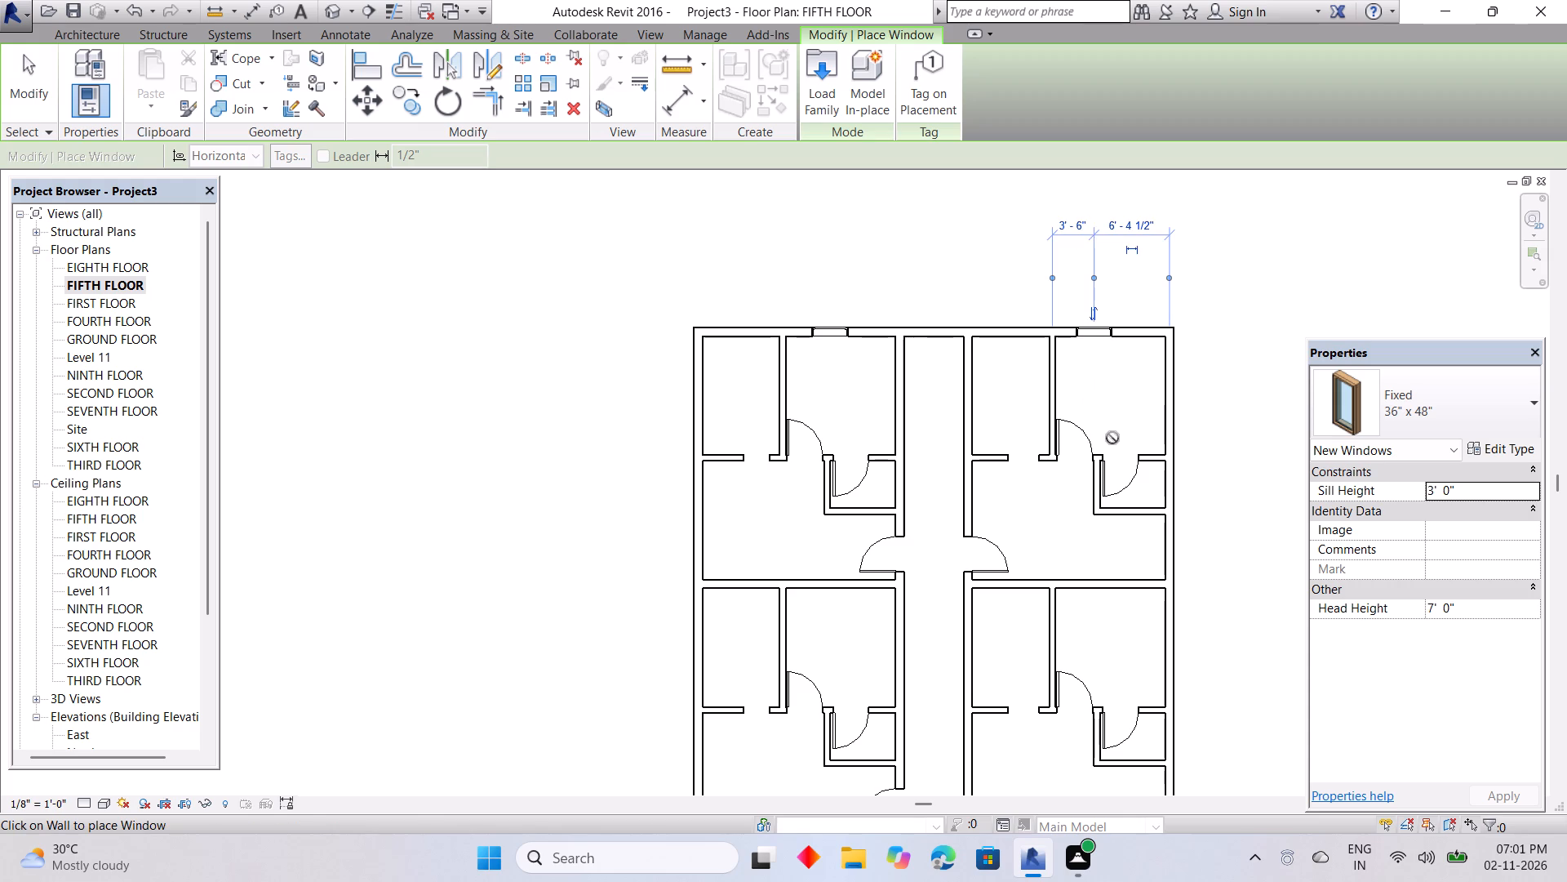
# Place windows in the east wall of the two northernmost east units, centred on each small room and each south room, the latter 3'-0 3/4" from the south wall.
pyautogui.moveTo(1112, 438); pyautogui.dragTo(992, 263, button='middle')
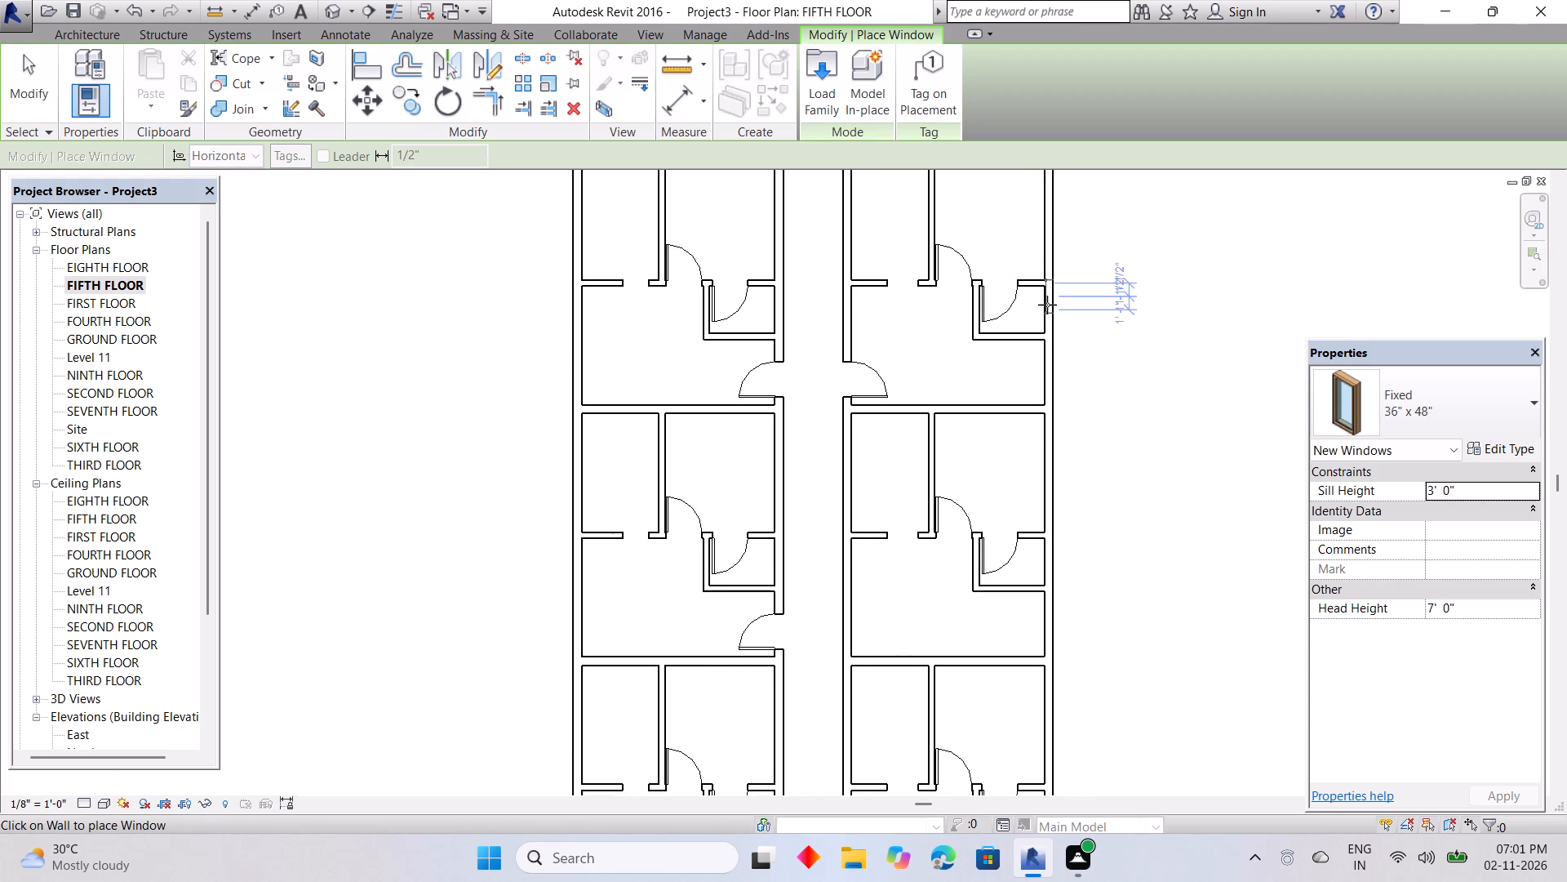
pyautogui.click(1050, 312)
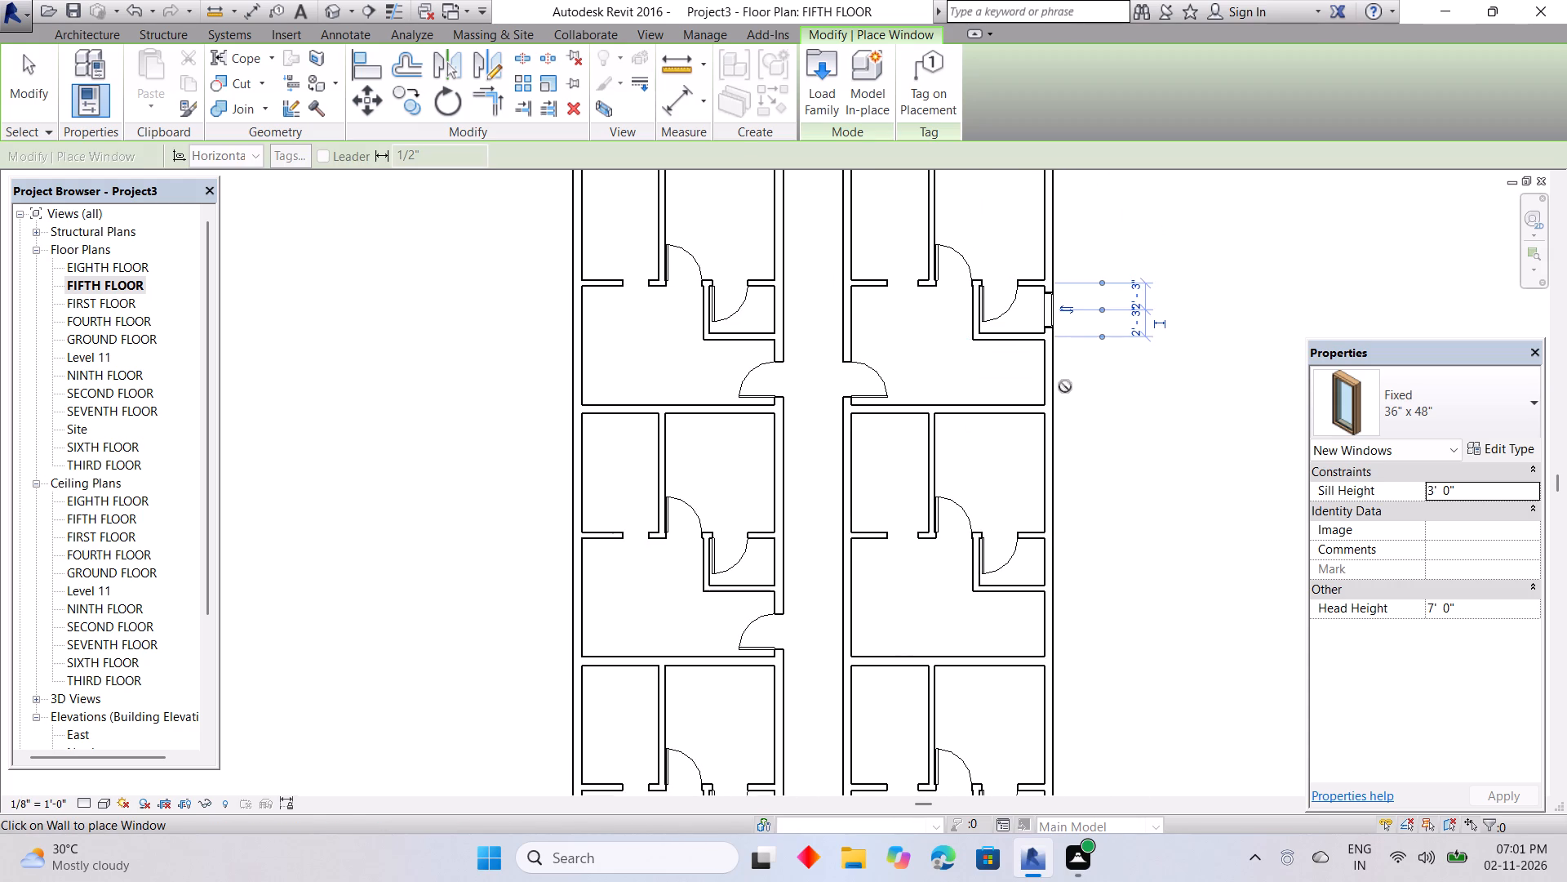
pyautogui.click(1050, 375)
pyautogui.moveTo(1054, 434); pyautogui.dragTo(1042, 317, button='middle')
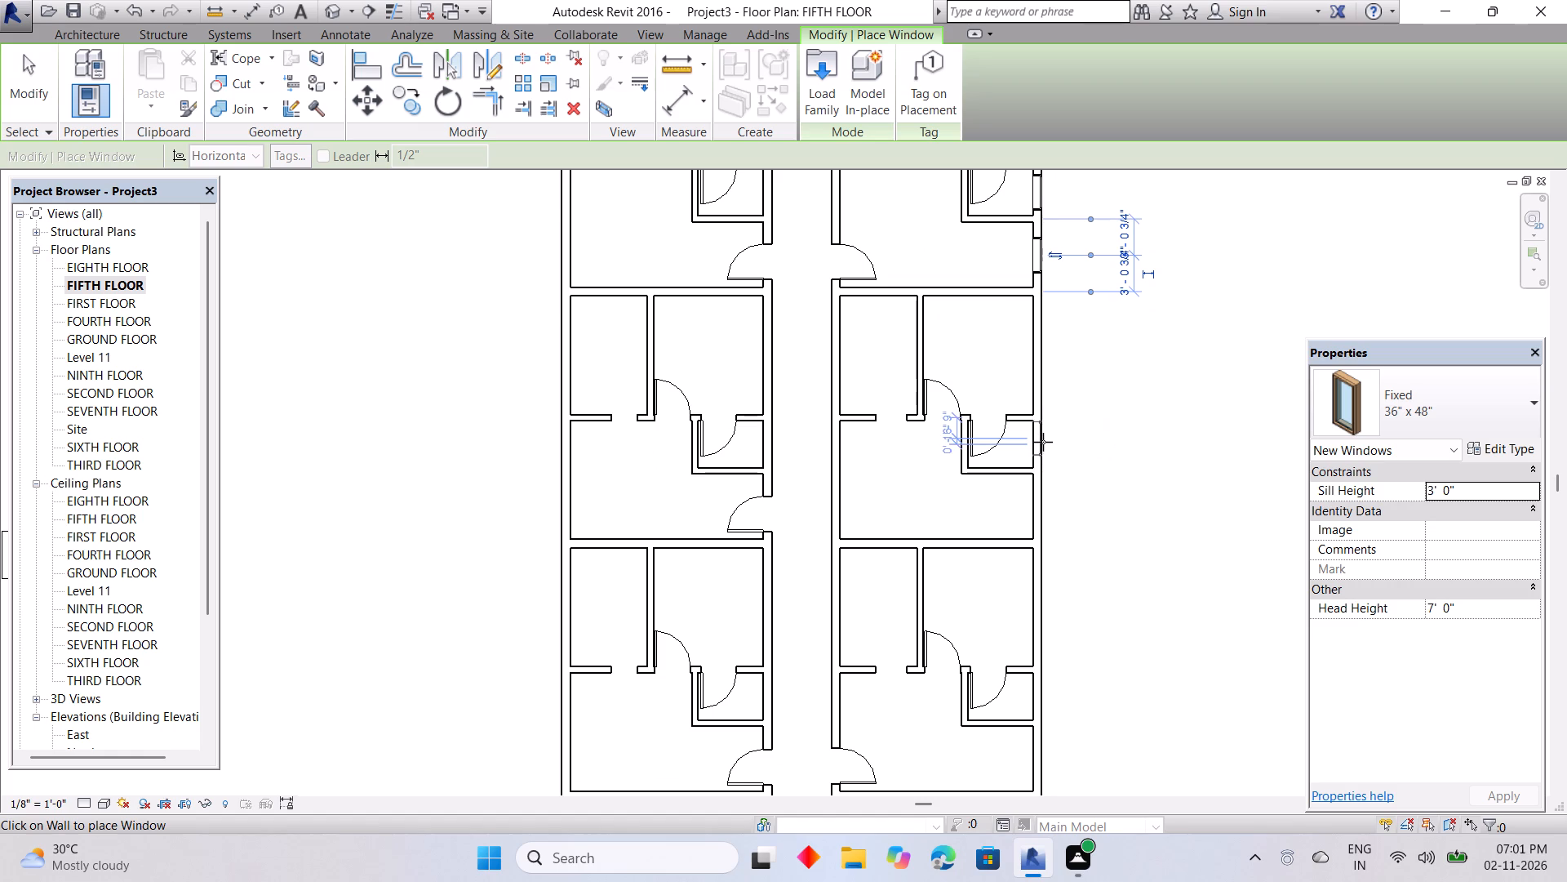
pyautogui.click(1043, 443)
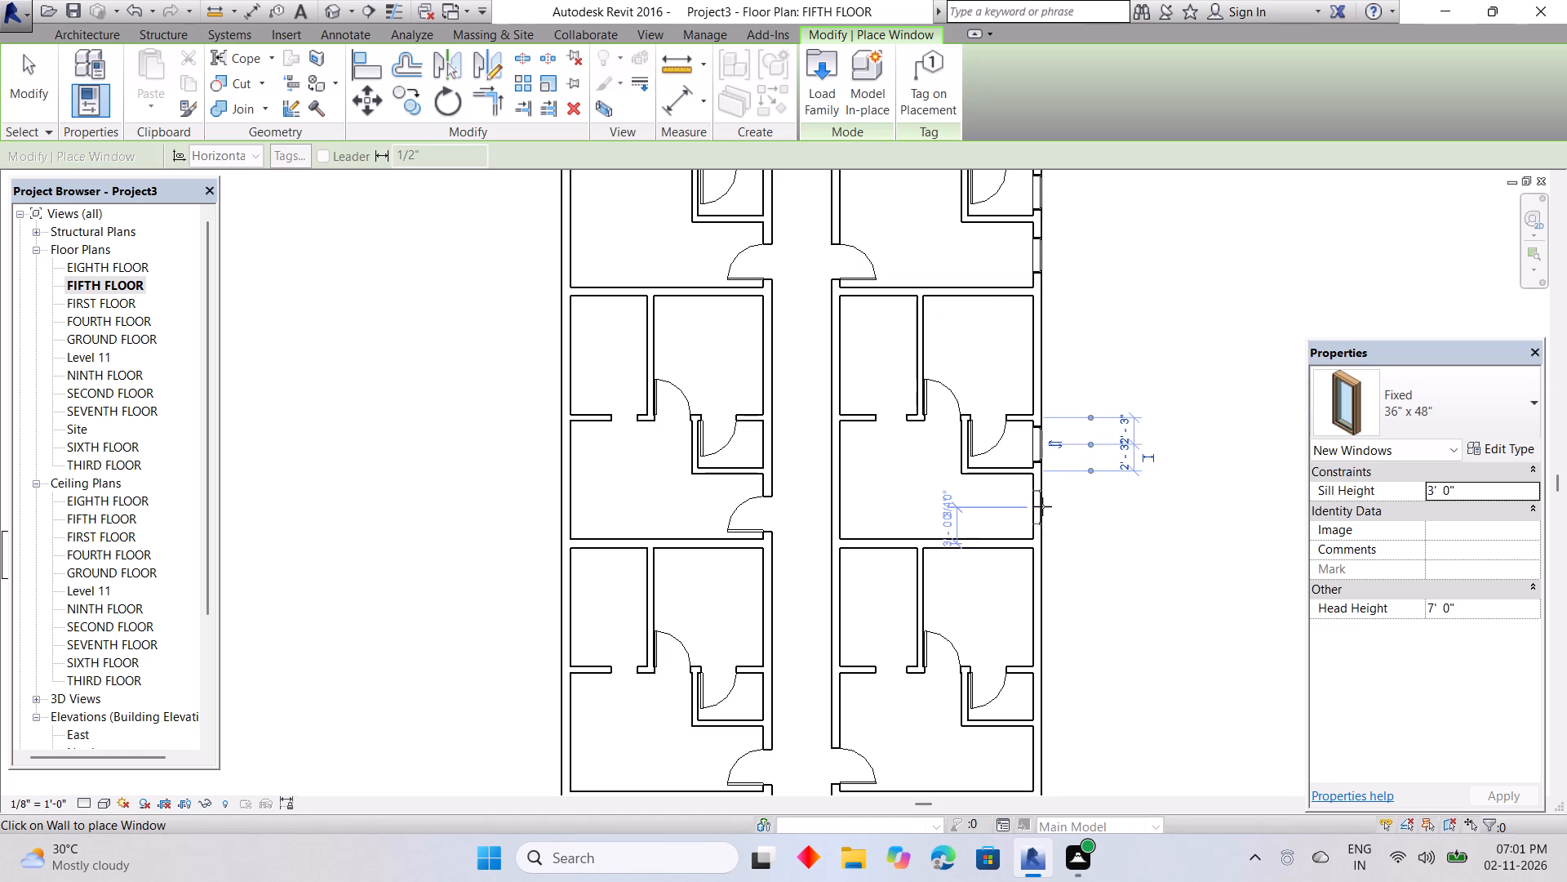
pyautogui.click(1042, 506)
# Place east-wall windows in the small room and south room of the two southern east units, centring the small-room windows 2'-3" from either partition.
pyautogui.moveTo(1039, 506); pyautogui.dragTo(1081, 305, button='middle')
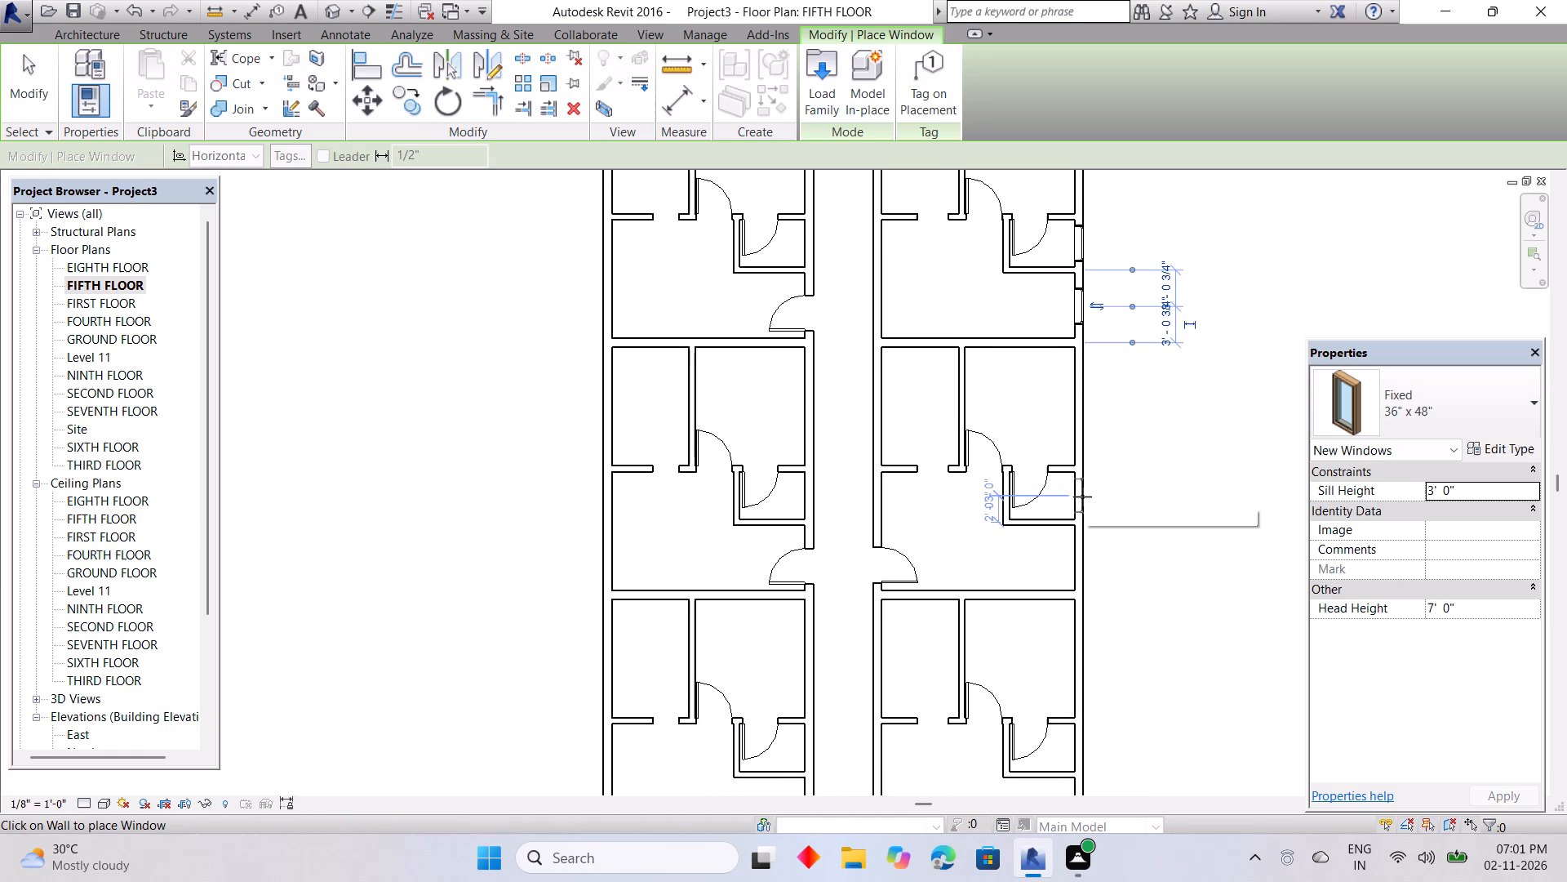
pyautogui.click(1082, 497)
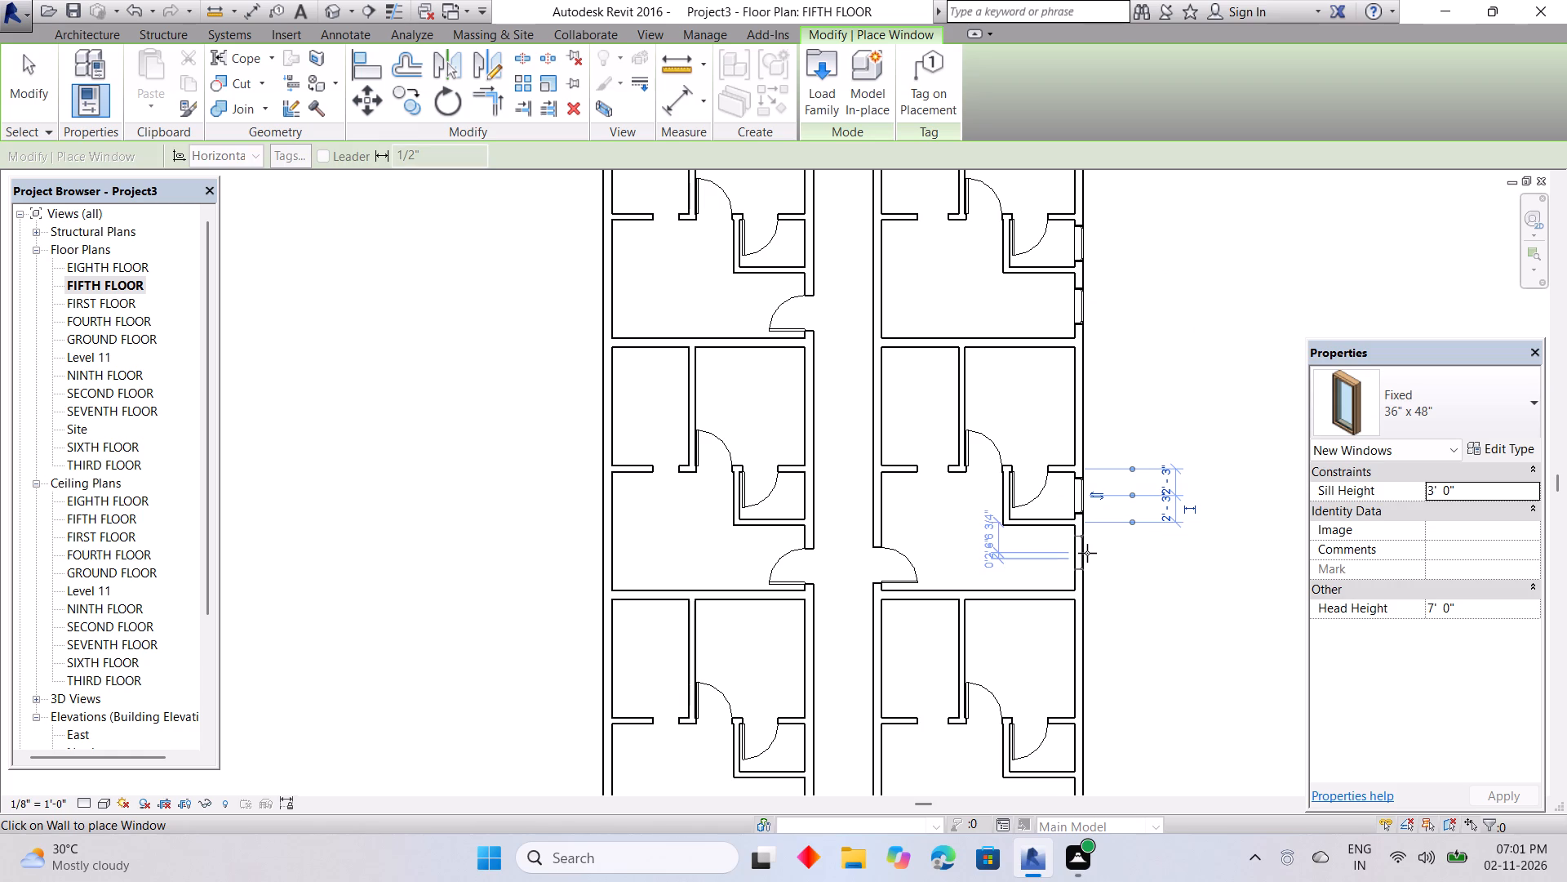
pyautogui.click(1090, 558)
pyautogui.moveTo(1090, 558); pyautogui.dragTo(1099, 268, button='middle')
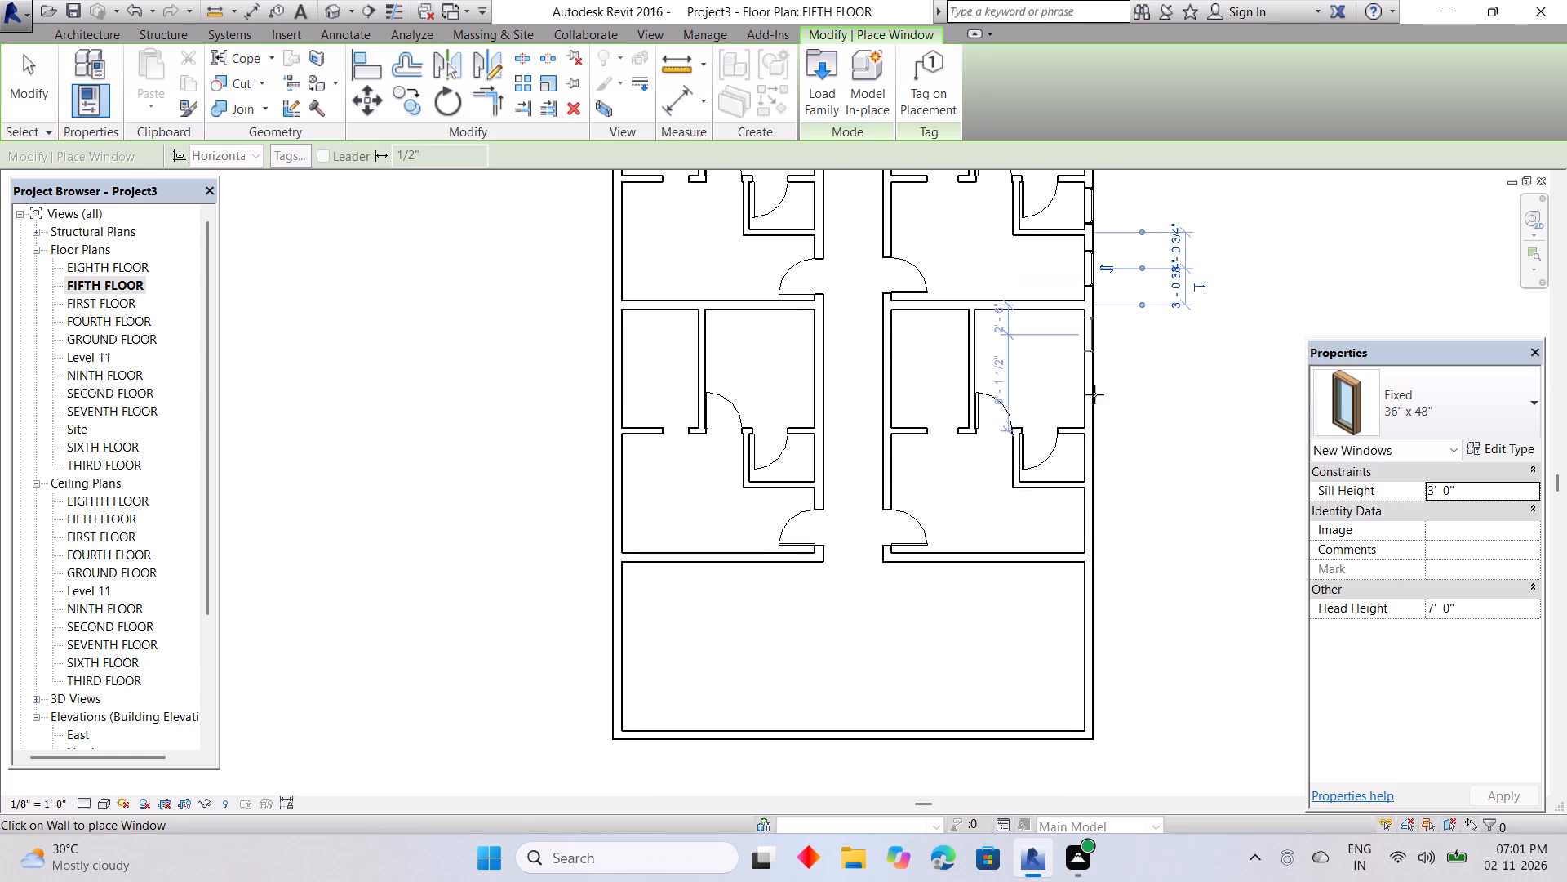
pyautogui.click(1099, 459)
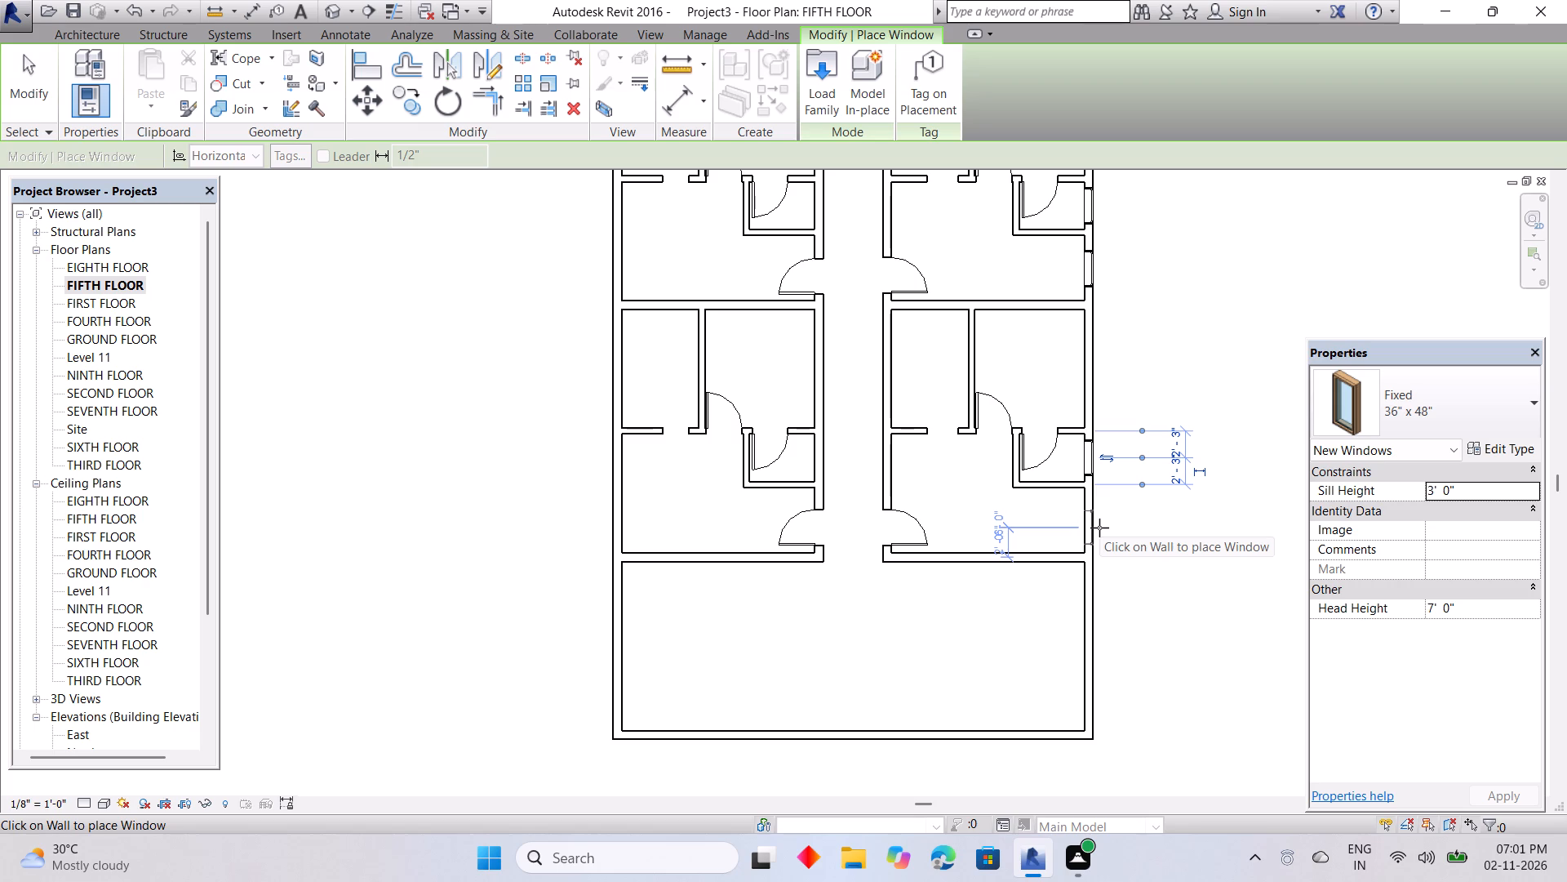
pyautogui.click(1099, 528)
# Place a Fixed 36" x 48" window in the corridor wall of each west unit's small room, centred 2'-3" from its partitions.
pyautogui.moveTo(678, 494); pyautogui.dragTo(835, 564, button='middle')
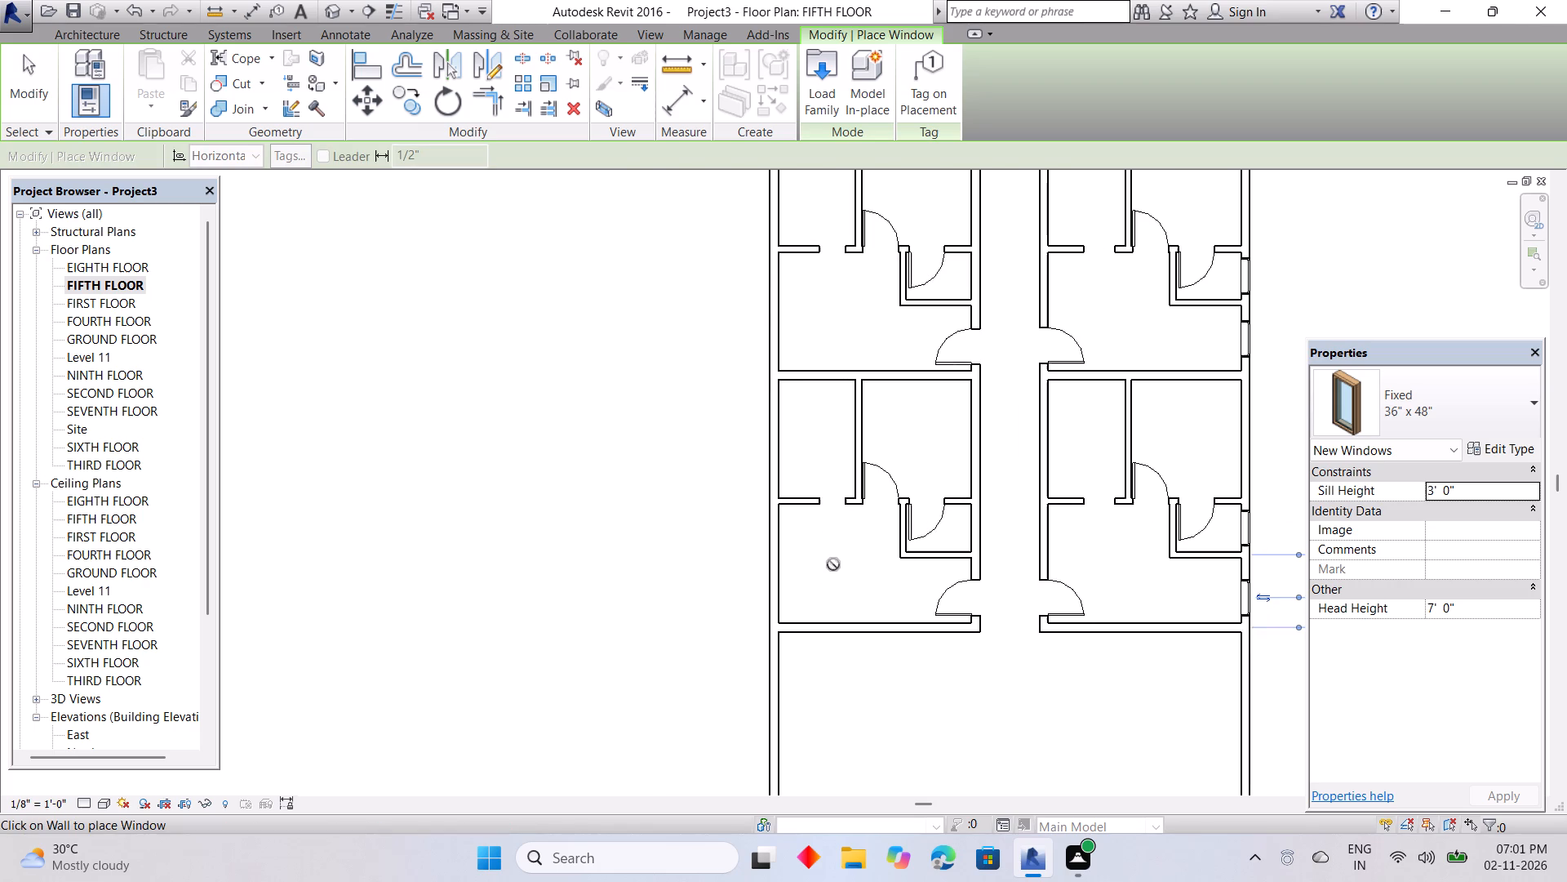
pyautogui.click(980, 528)
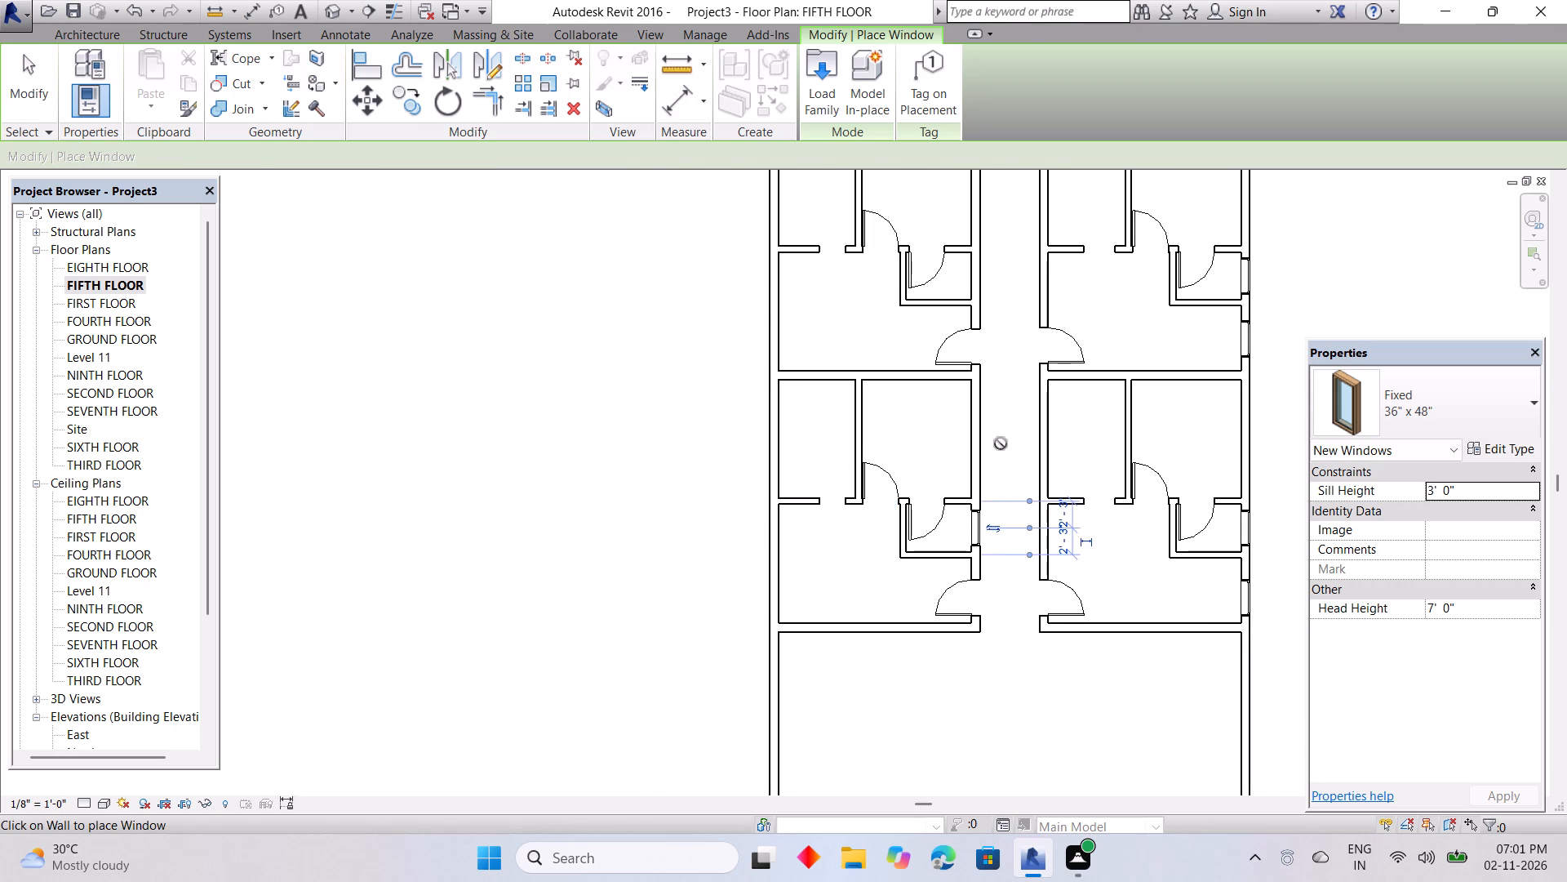
pyautogui.moveTo(1003, 443); pyautogui.dragTo(970, 657, button='middle')
pyautogui.click(955, 492)
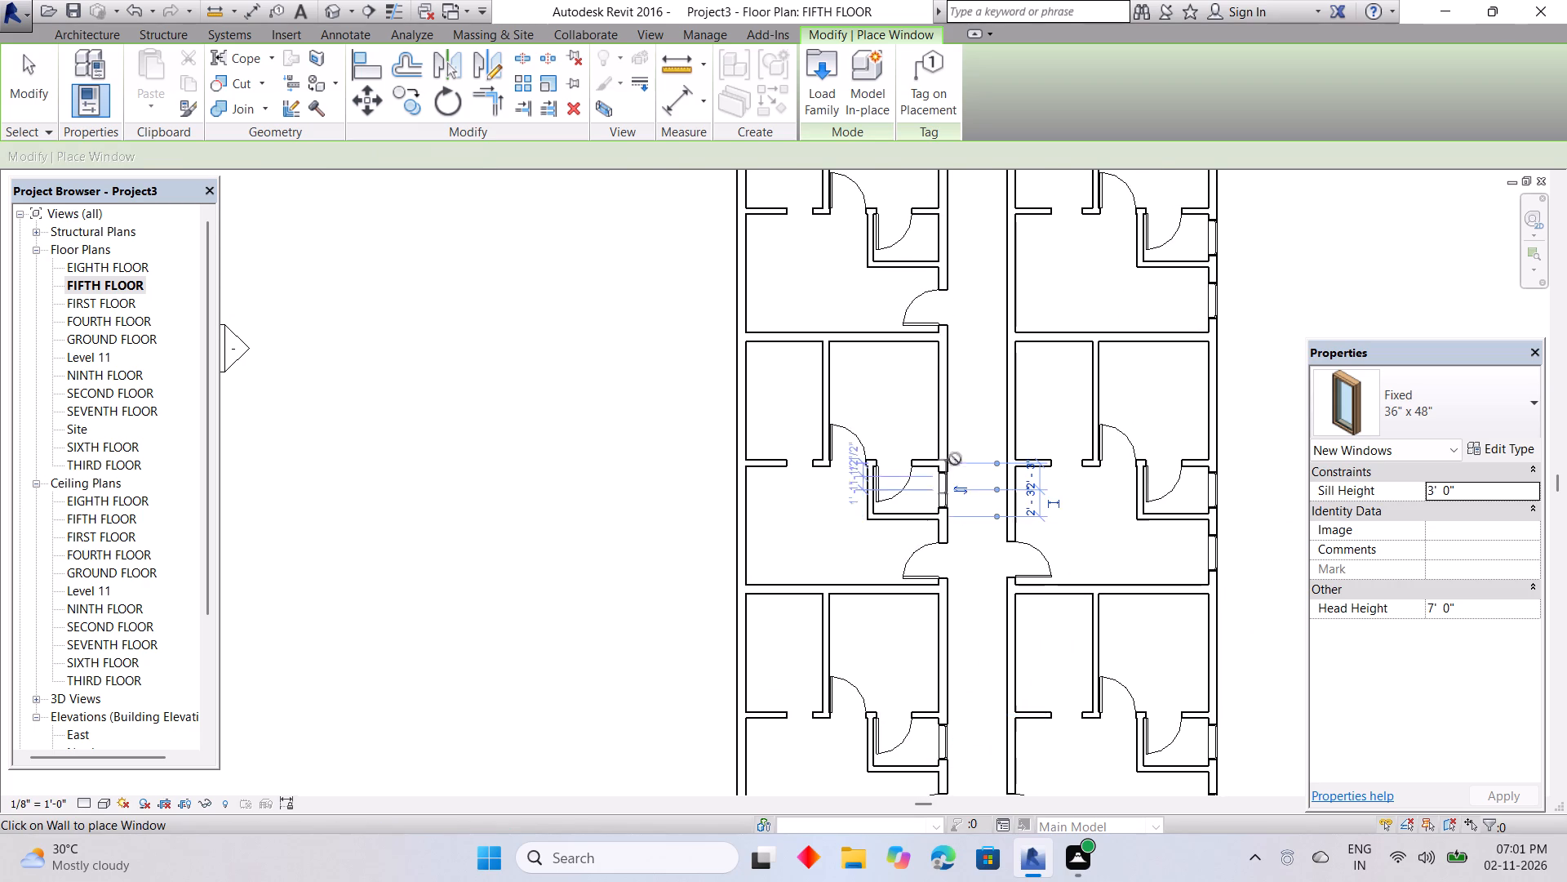
pyautogui.moveTo(952, 432); pyautogui.dragTo(899, 701, button='middle')
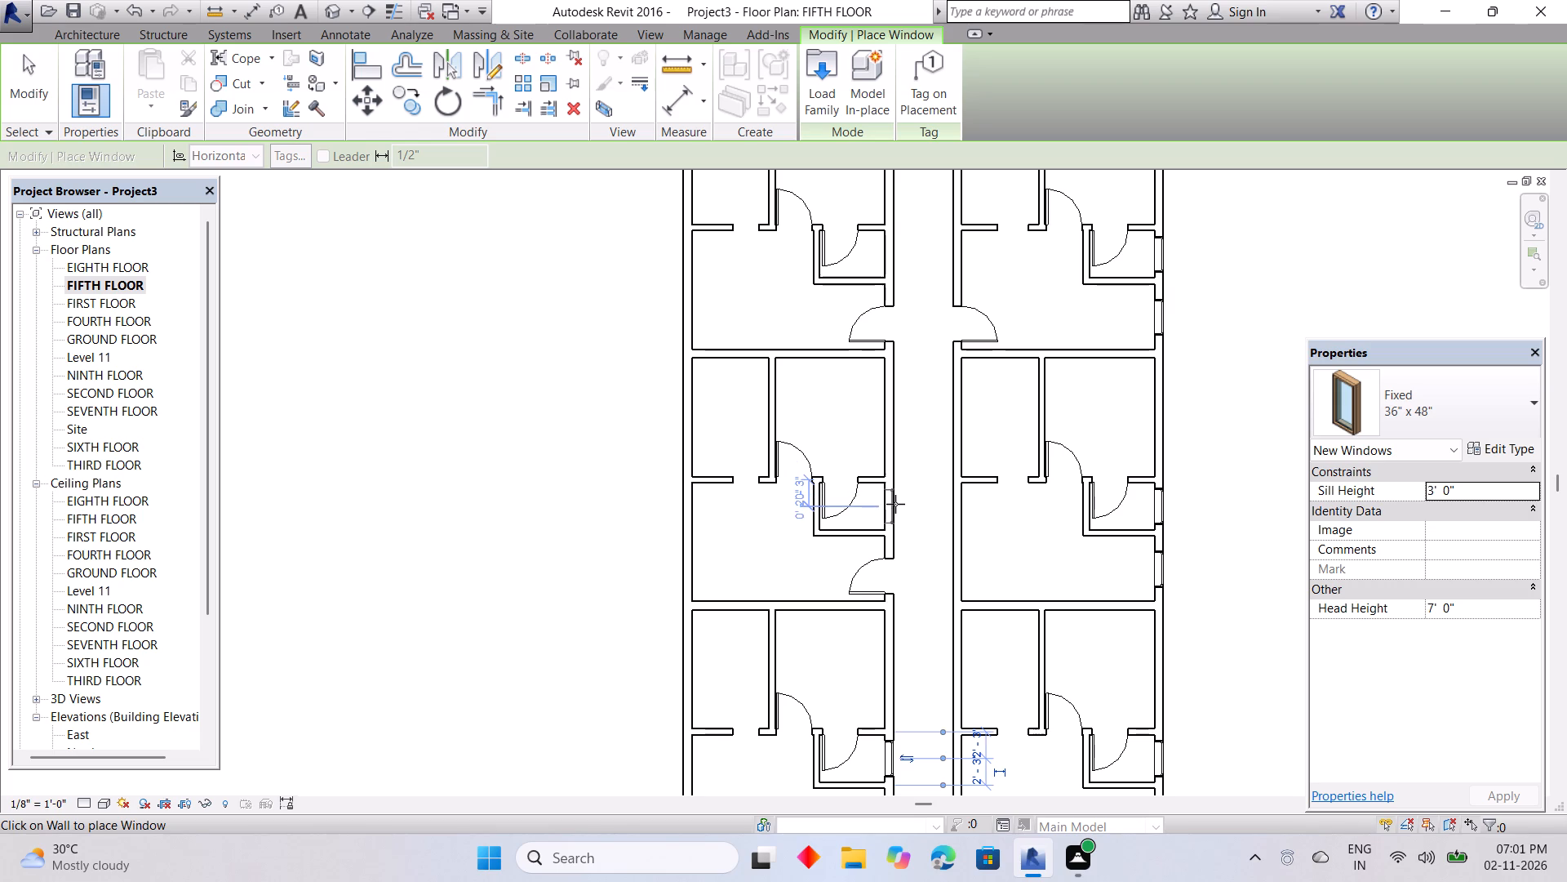
pyautogui.click(895, 504)
pyautogui.moveTo(902, 408); pyautogui.dragTo(874, 638, button='middle')
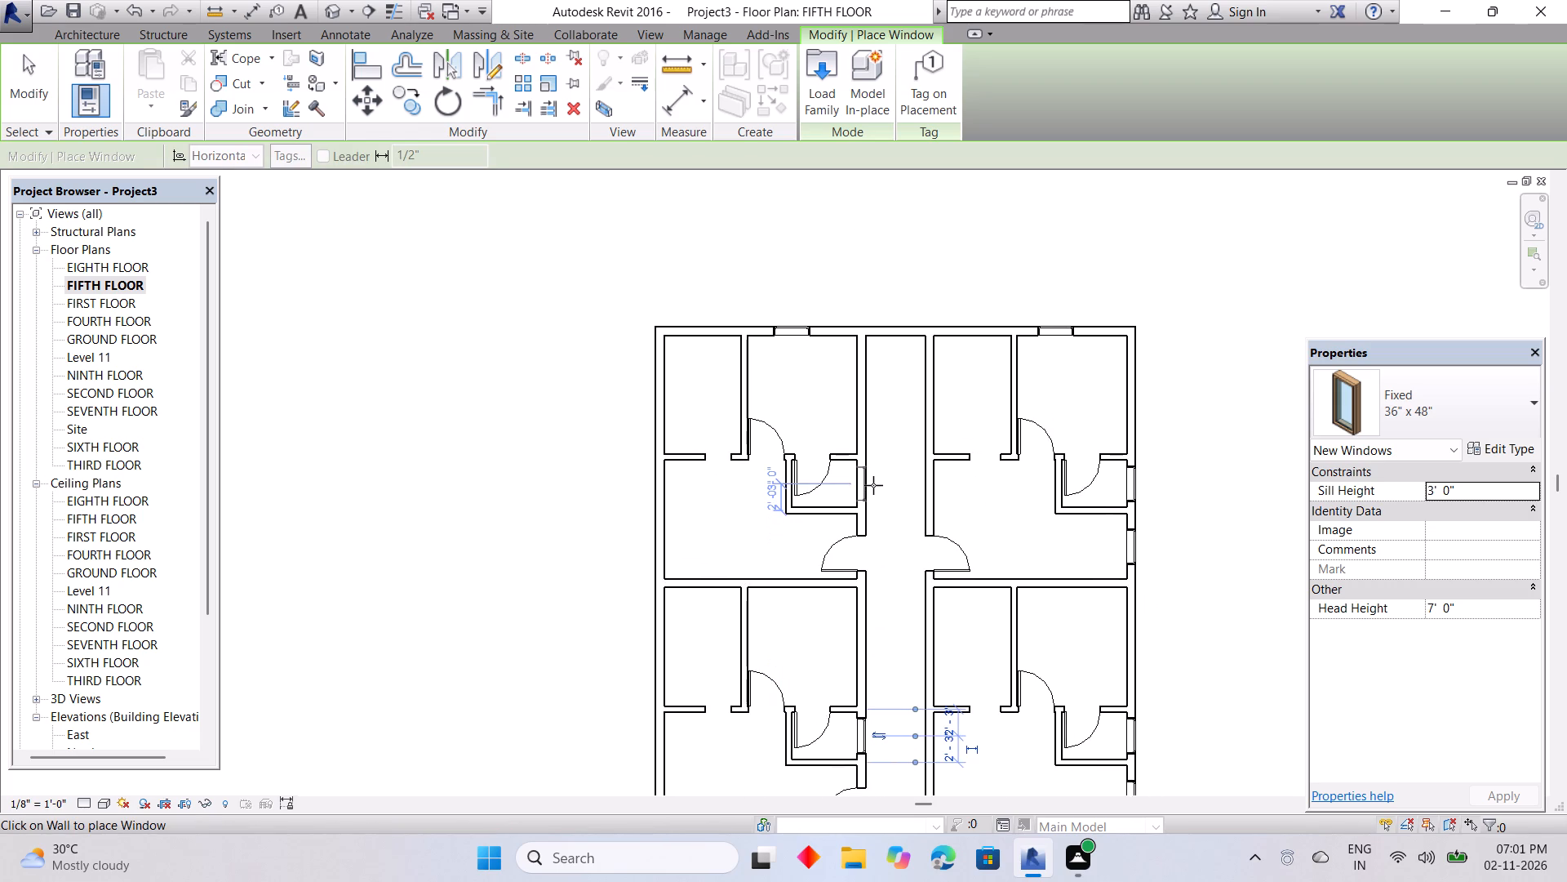
pyautogui.click(873, 485)
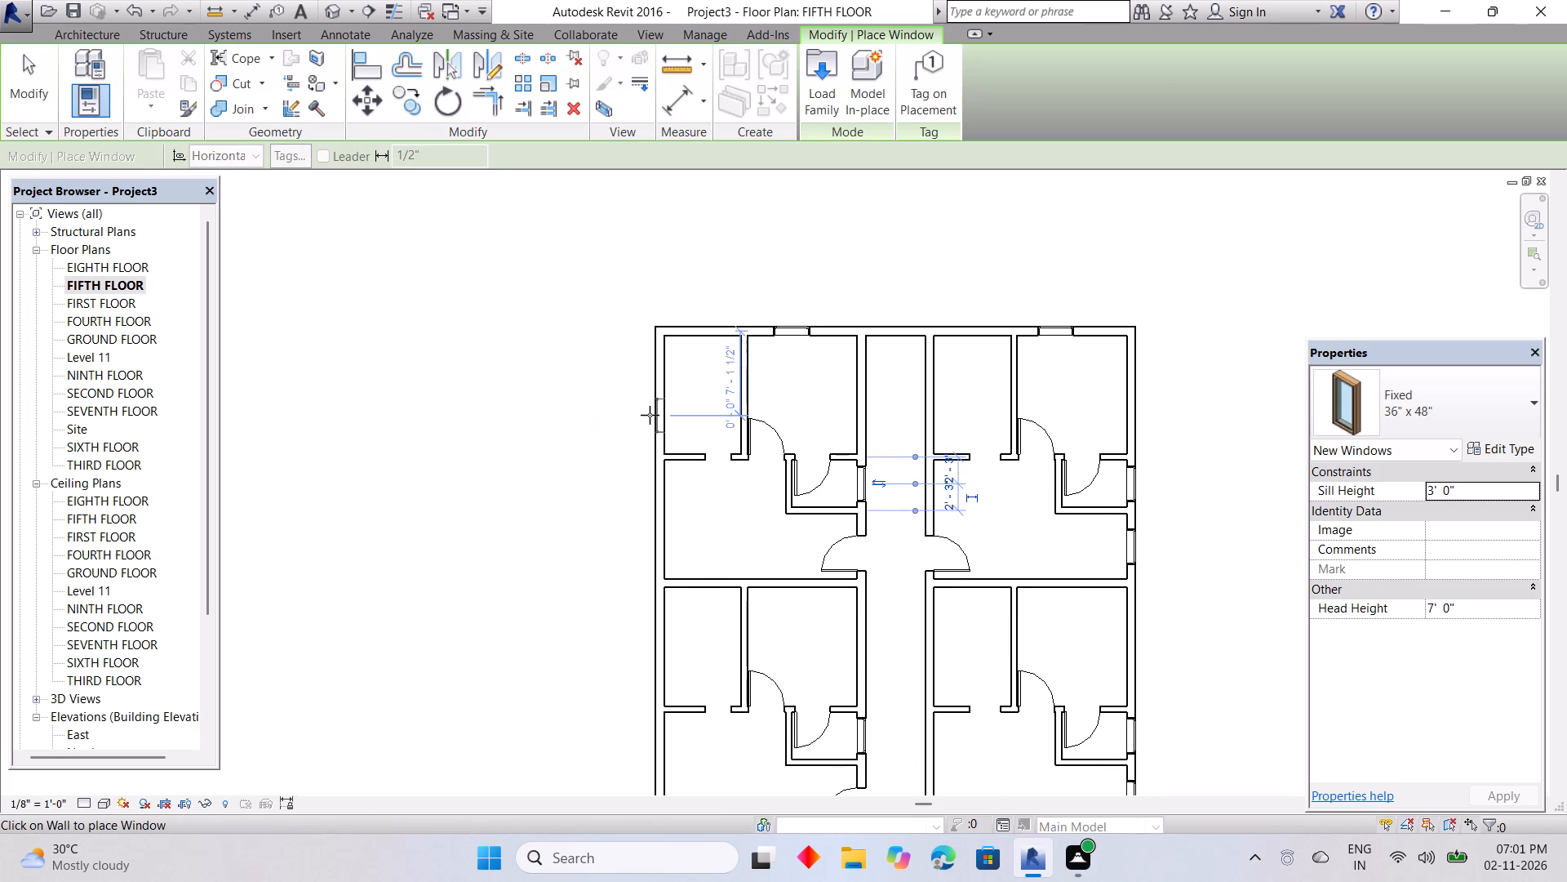
# Place west-wall windows in the two northernmost west units: northwest rooms 3'-6" and 4'-0" from their south partitions, south rooms 3'-6" from their south walls.
pyautogui.click(650, 415)
pyautogui.moveTo(649, 416); pyautogui.dragTo(704, 264, button='middle')
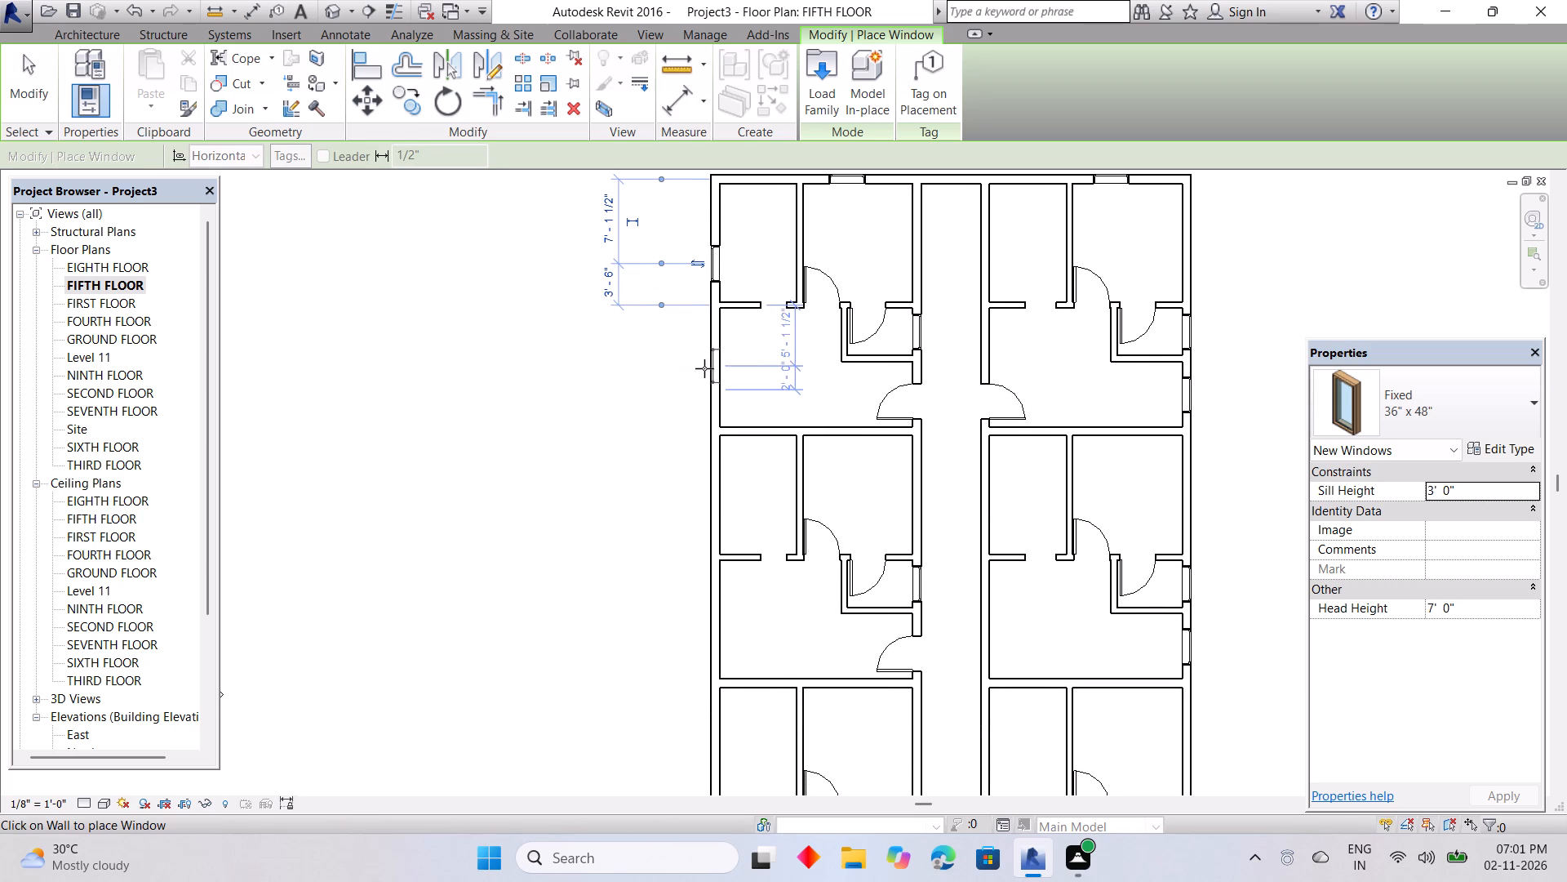
pyautogui.click(708, 389)
pyautogui.moveTo(714, 400); pyautogui.dragTo(766, 247, button='middle')
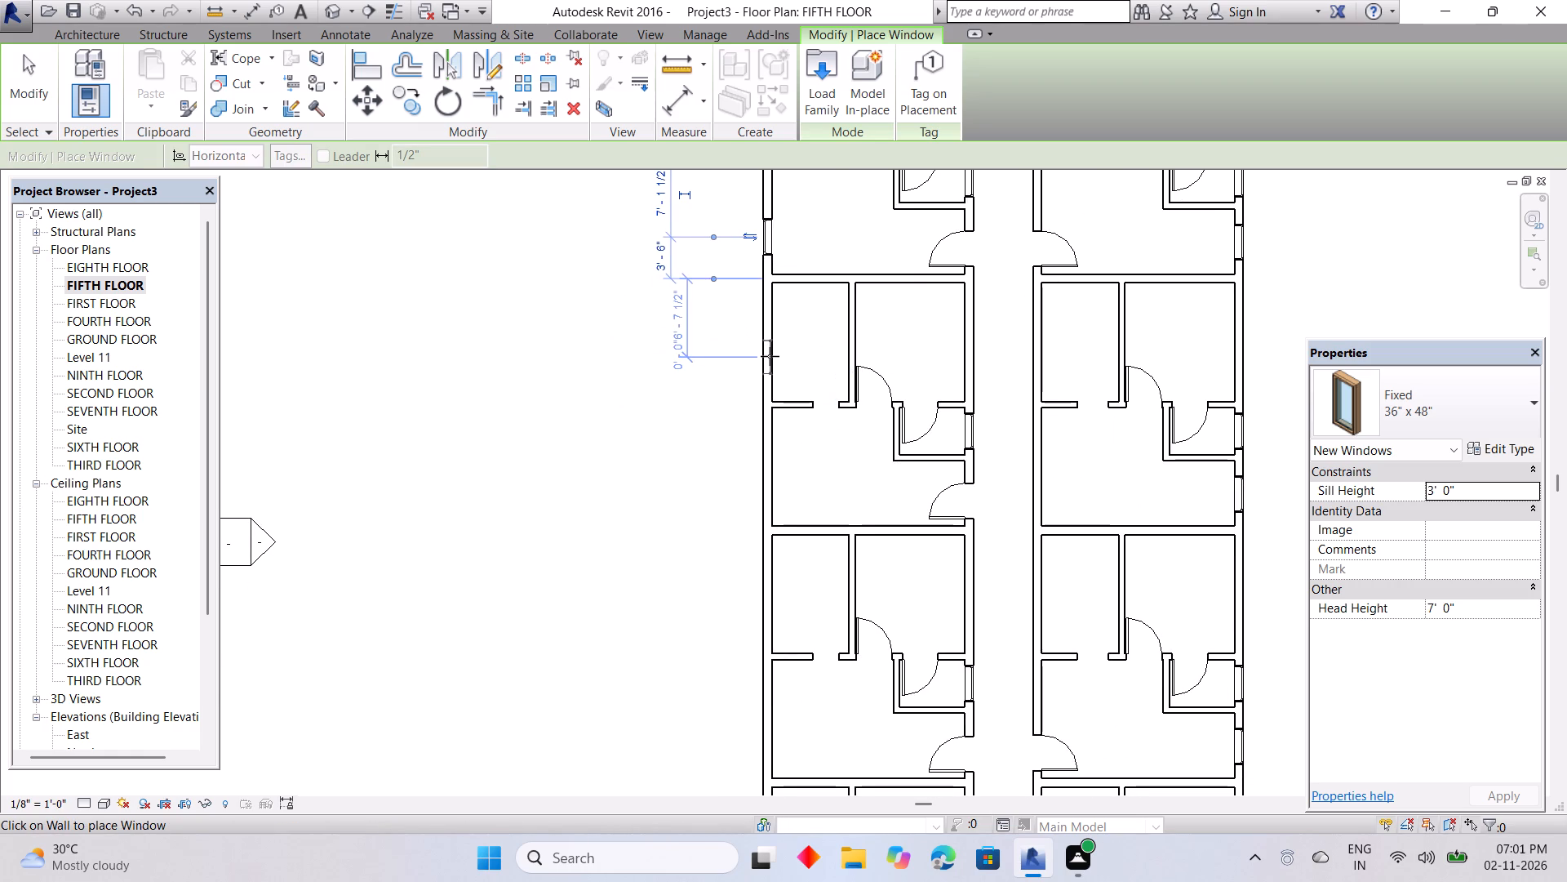
pyautogui.click(758, 354)
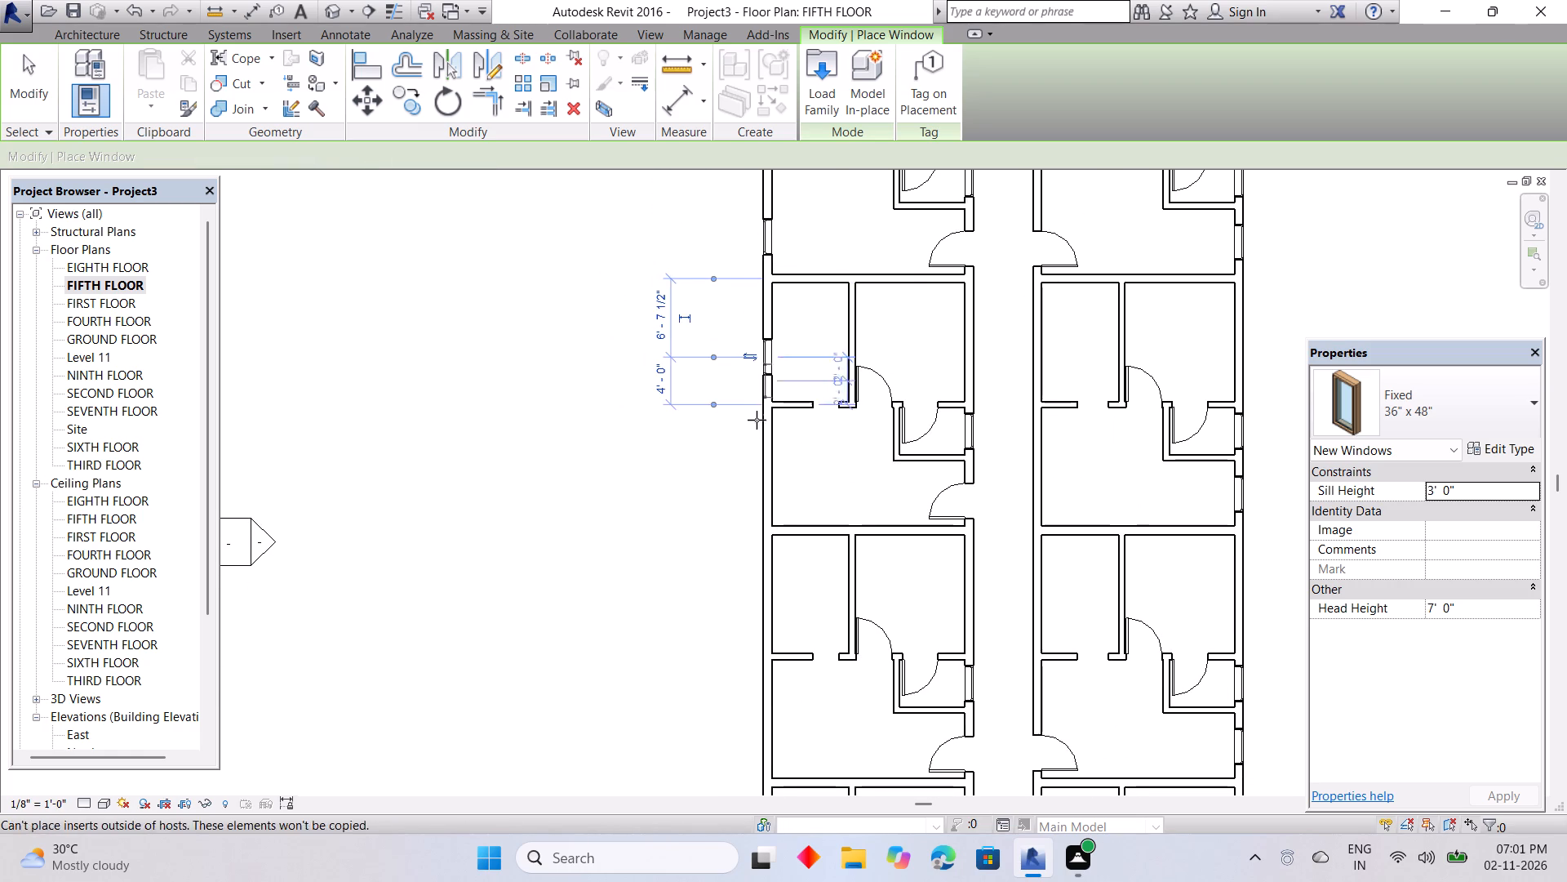
pyautogui.moveTo(758, 433); pyautogui.dragTo(783, 310, button='middle')
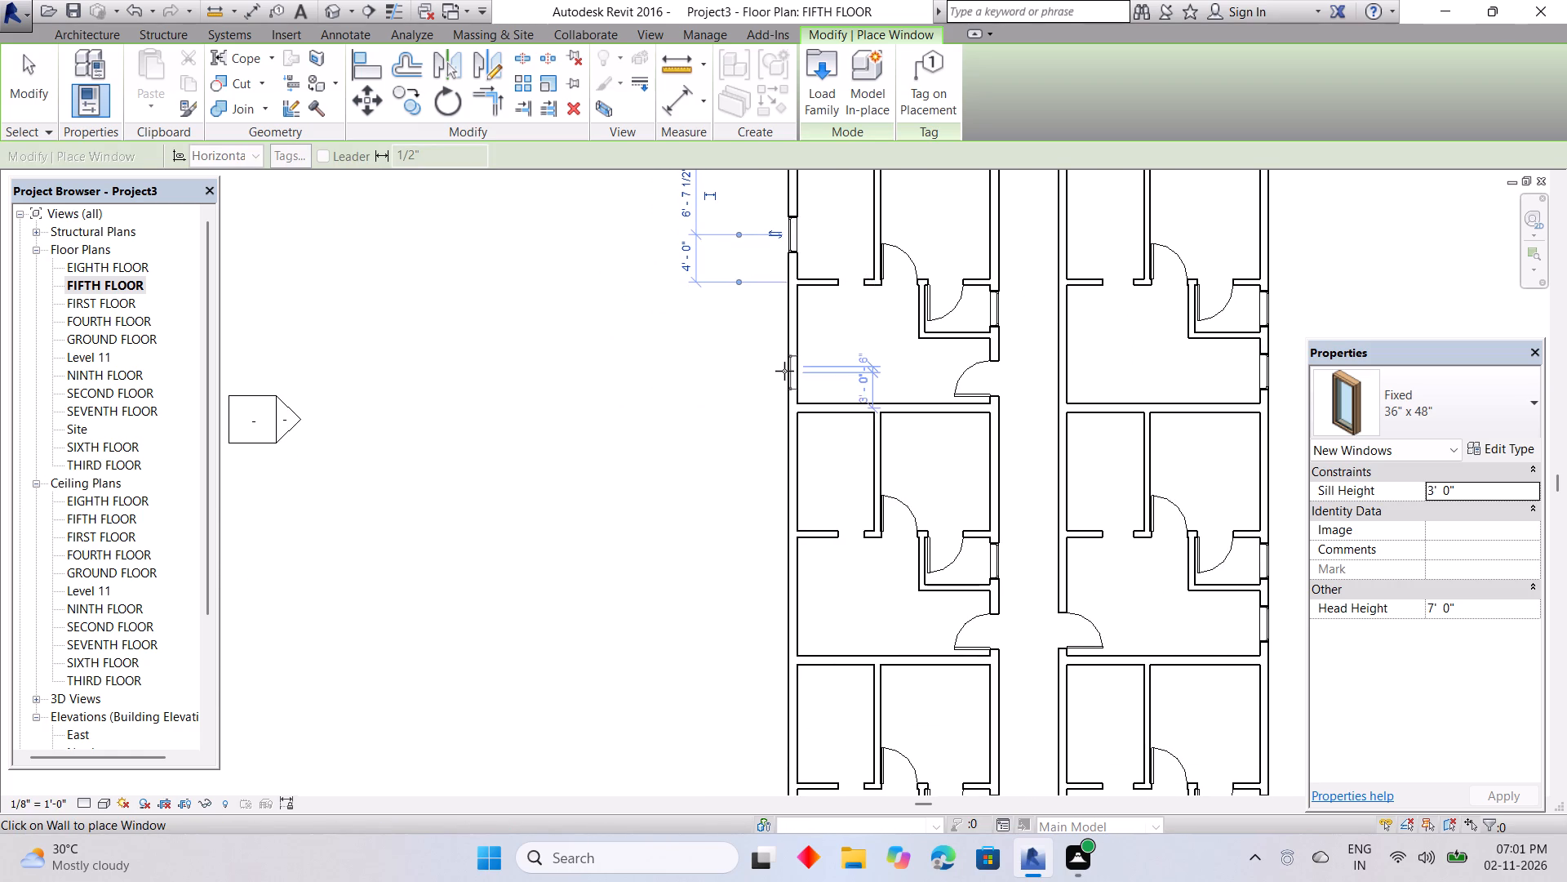
pyautogui.click(785, 367)
# Place west-wall windows in the two southern west units, 3'-6" from the northwest rooms' south partitions and 3'-0" from the south rooms' south walls.
pyautogui.moveTo(783, 363); pyautogui.dragTo(810, 212, button='middle')
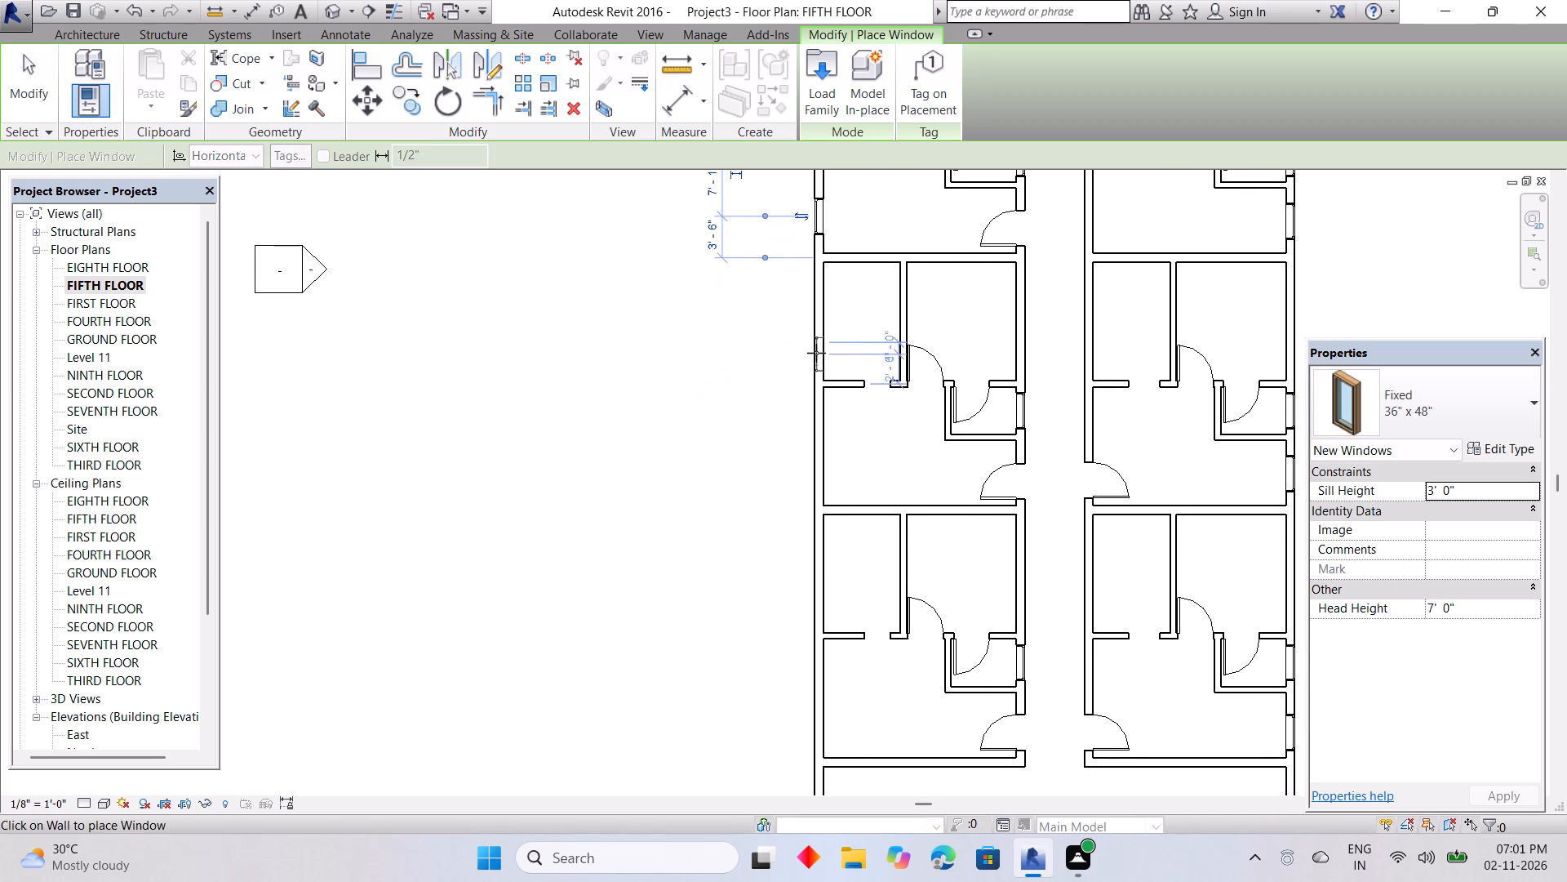
pyautogui.click(816, 342)
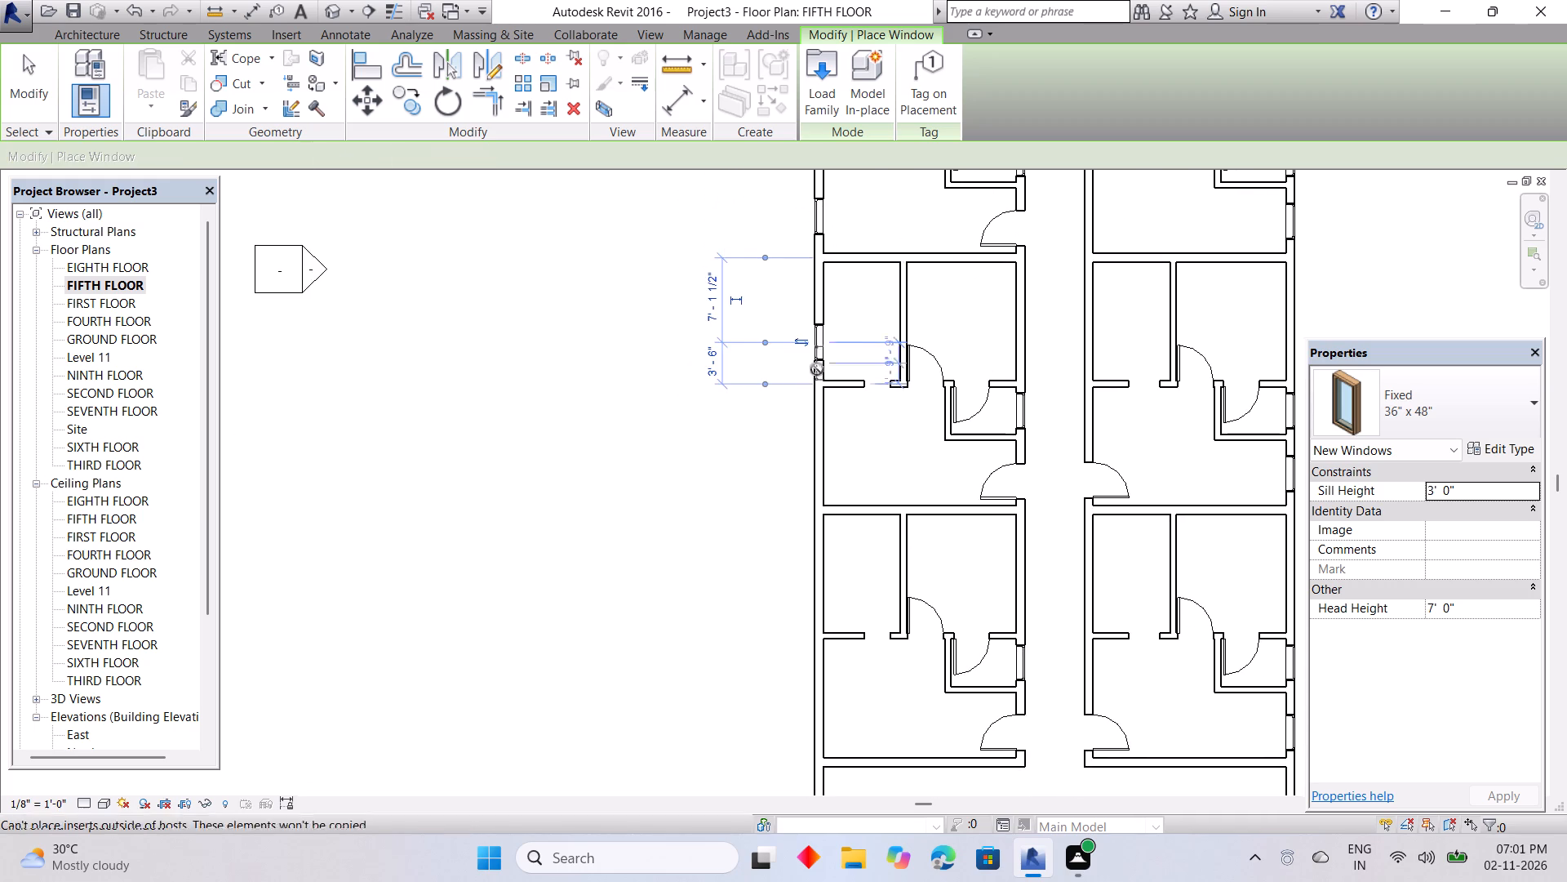
pyautogui.moveTo(806, 436); pyautogui.dragTo(828, 310, button='middle')
pyautogui.click(837, 346)
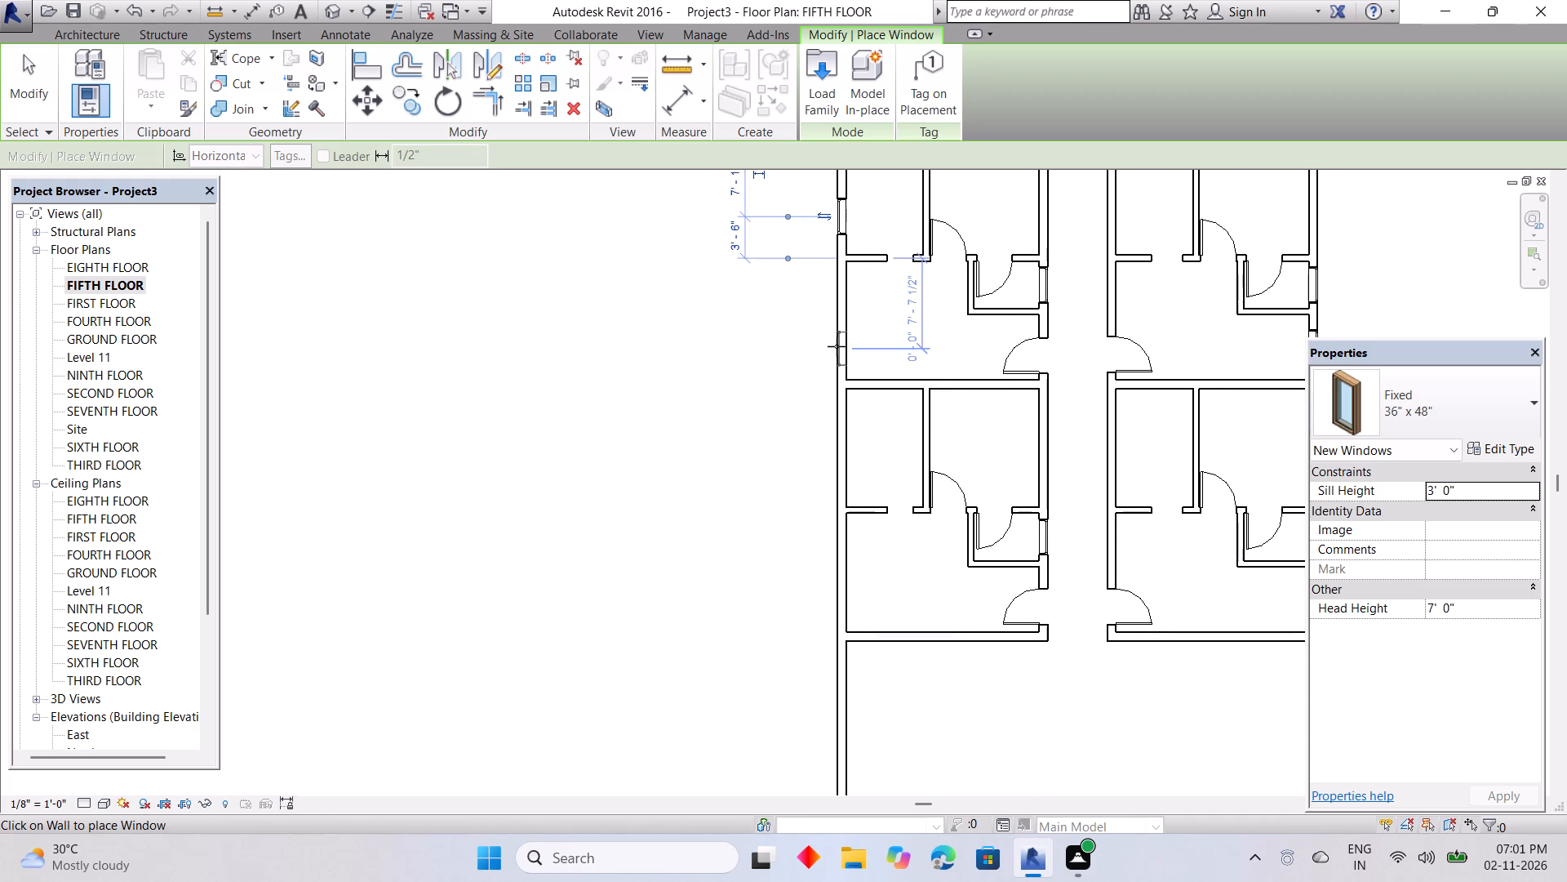
pyautogui.moveTo(840, 385); pyautogui.dragTo(853, 264, button='middle')
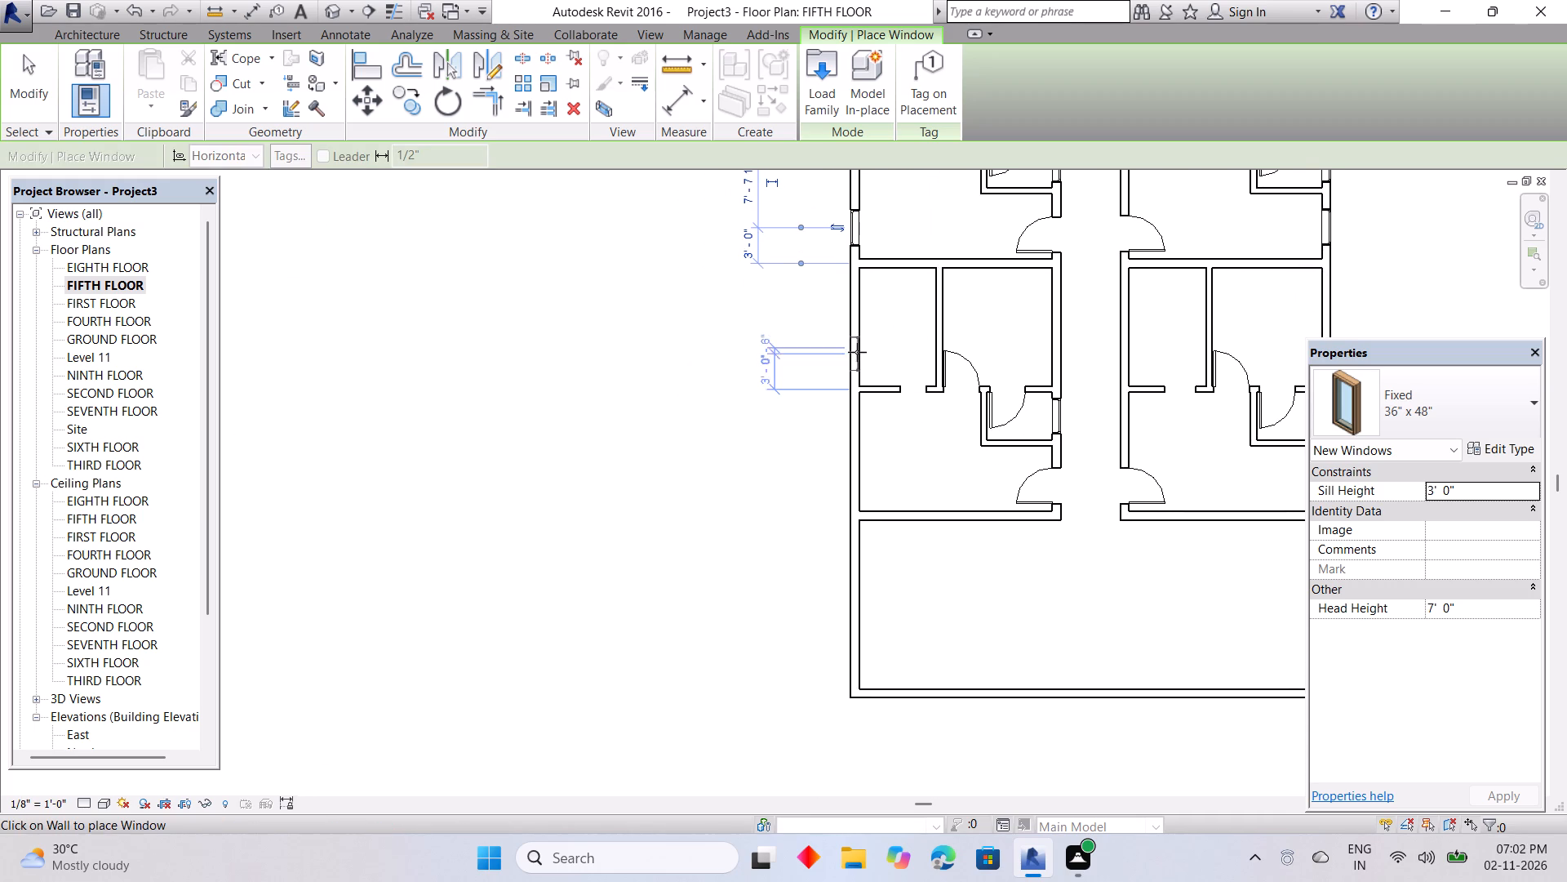
pyautogui.click(850, 345)
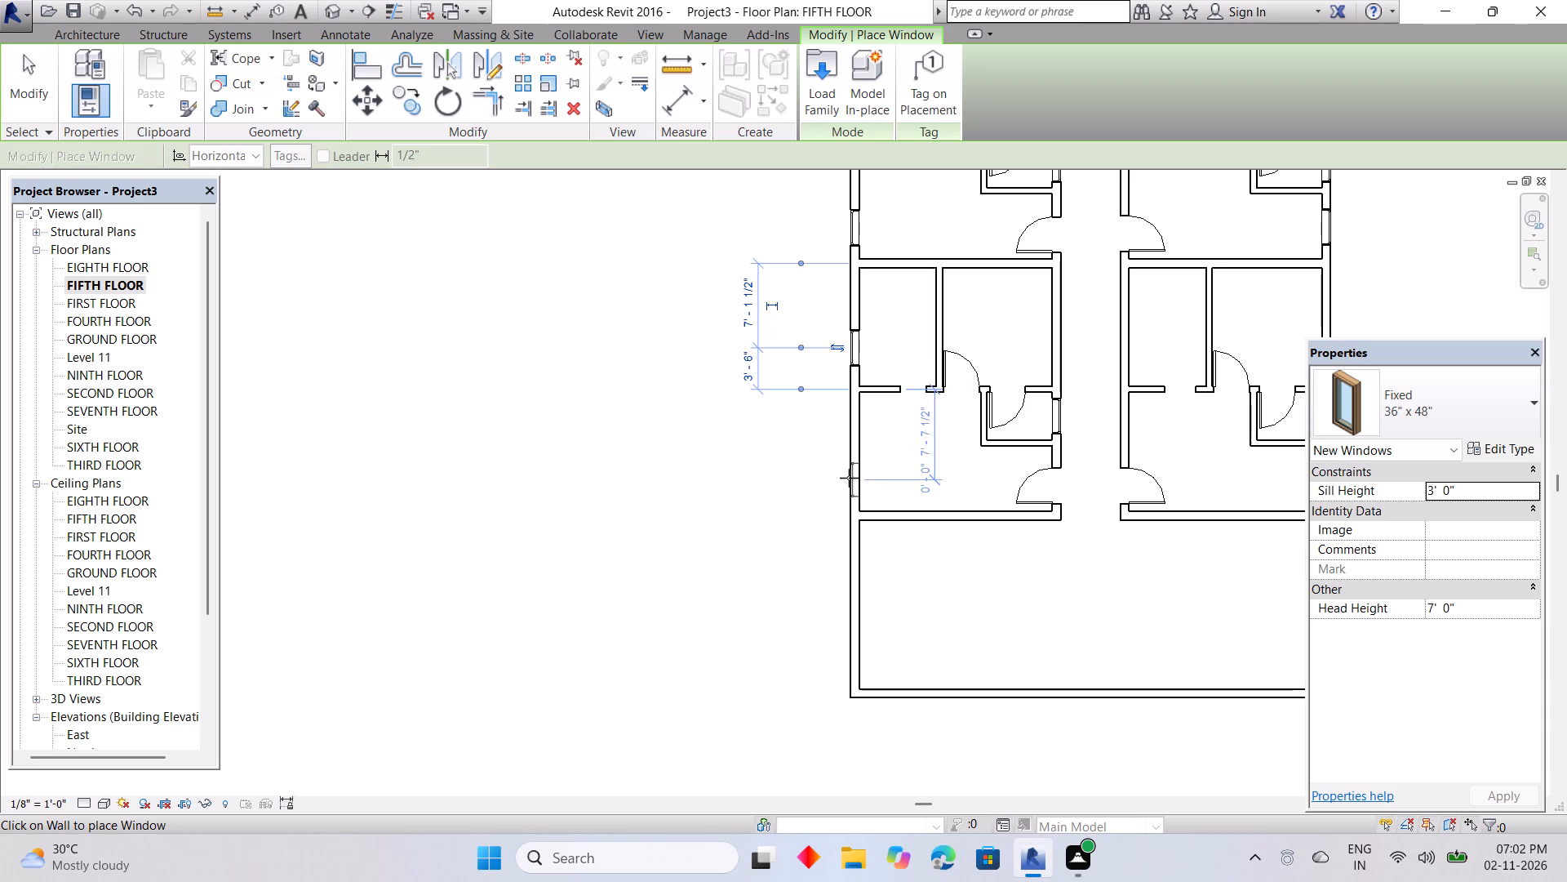
pyautogui.click(849, 478)
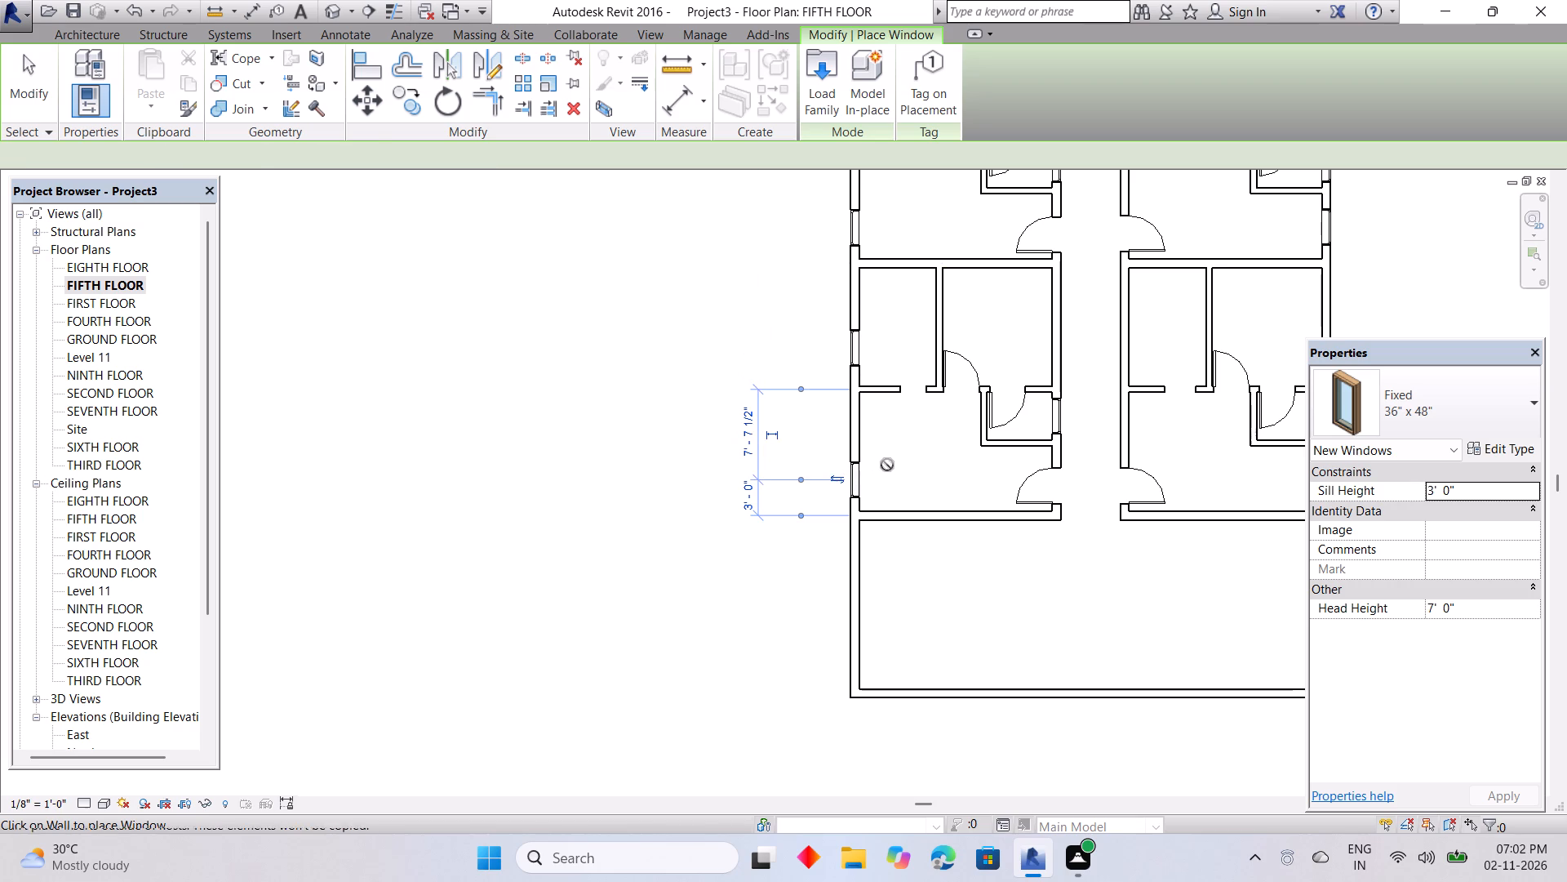
pyautogui.scroll(-3, 902, 452)
pyautogui.moveTo(900, 452); pyautogui.dragTo(859, 569, button='middle')
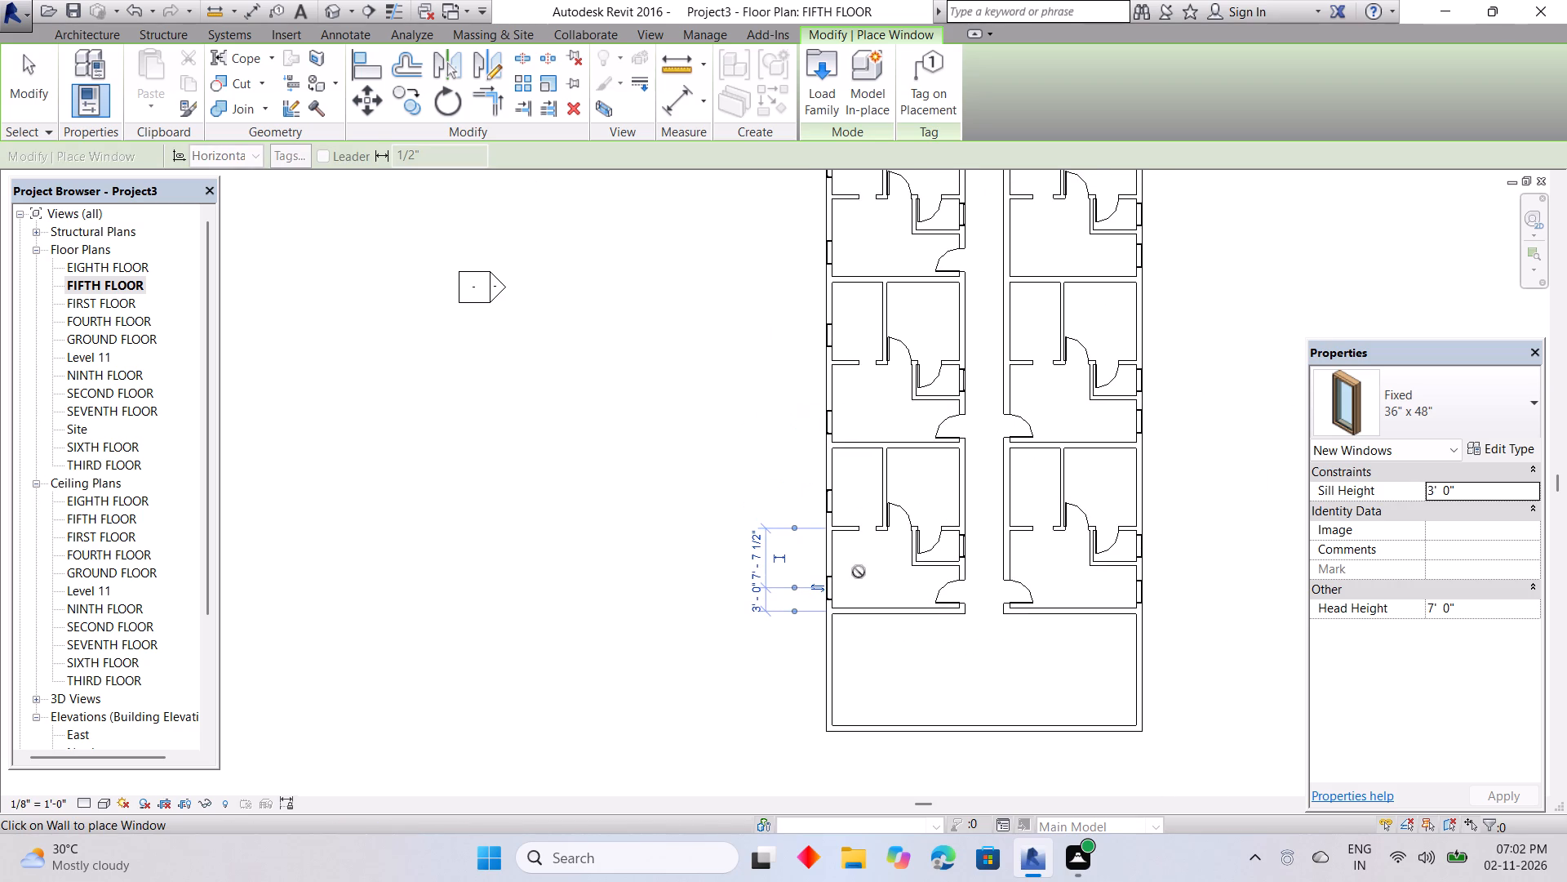
pyautogui.press('Escape')
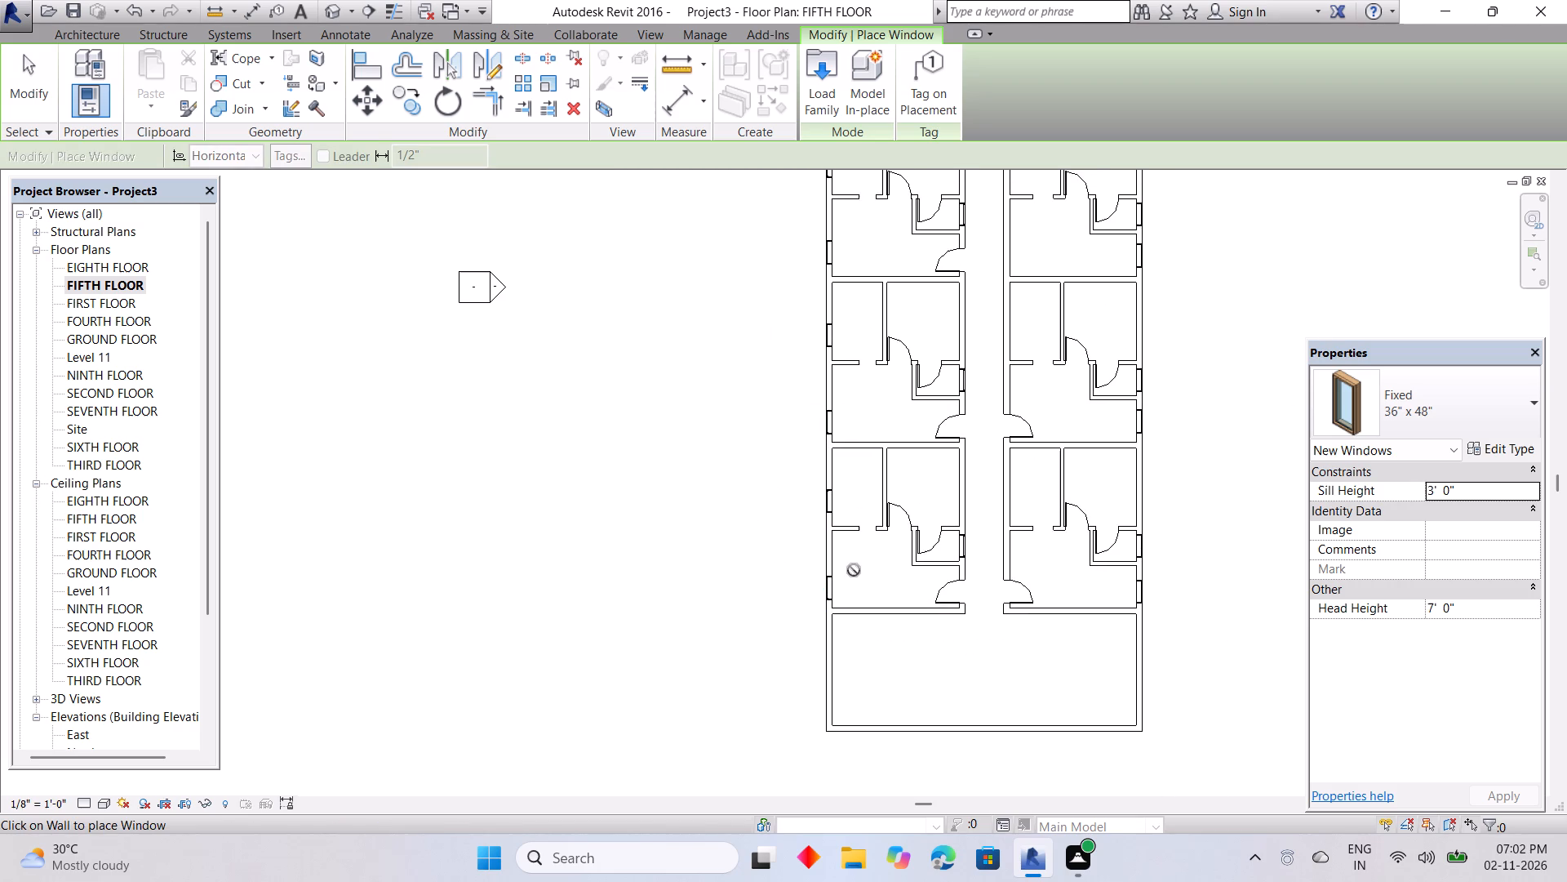
# Examine in 3D how the fifth-floor windows line up with the lower floors' windows on the north, west and east facades.
pyautogui.click(327, 15)
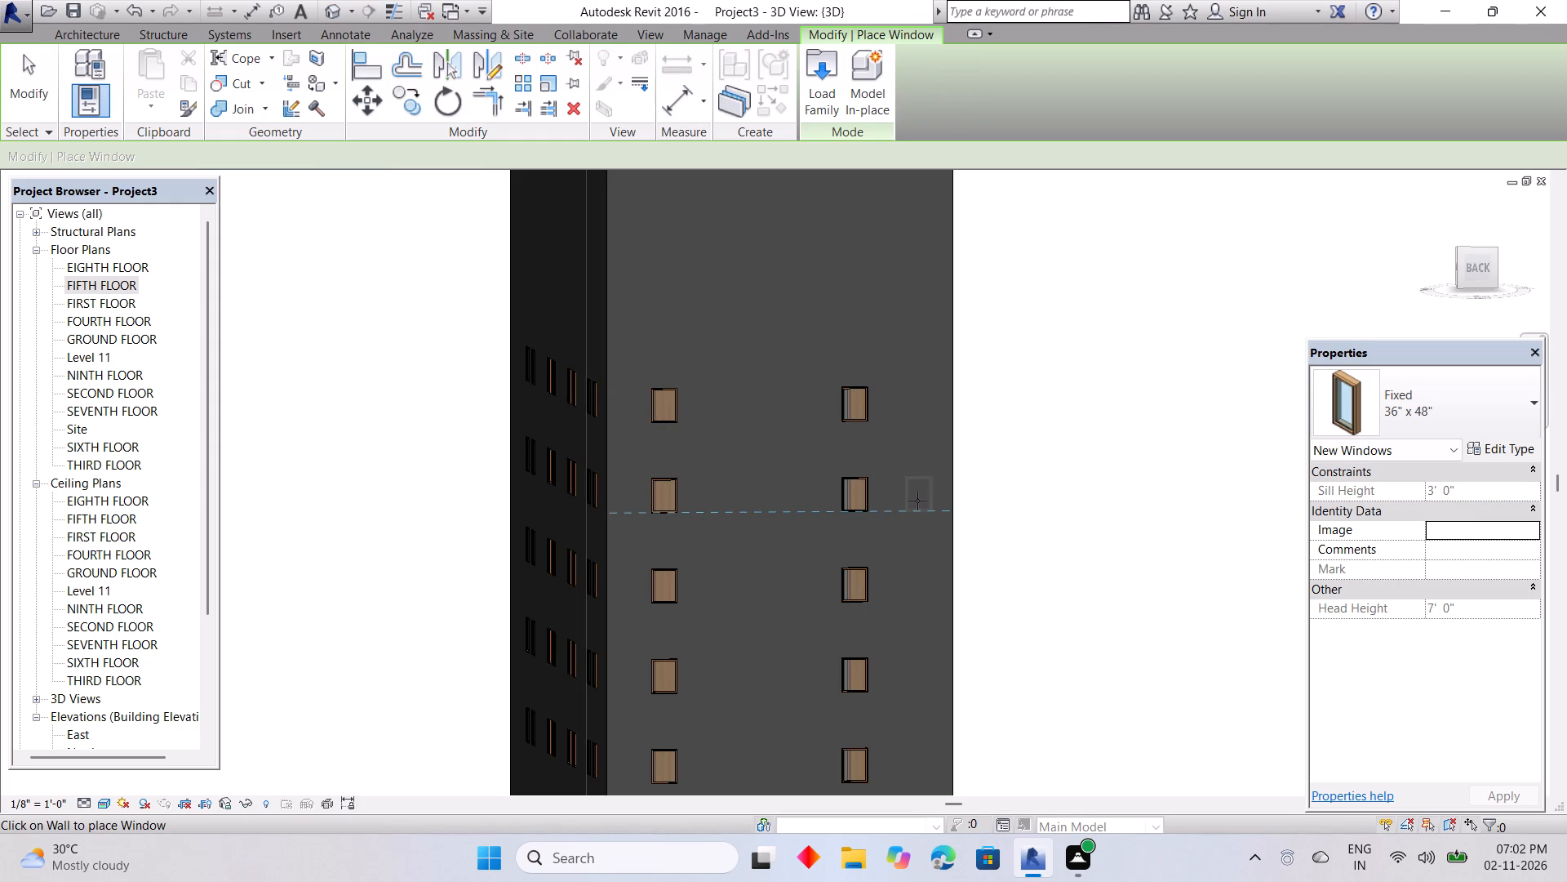
pyautogui.keyDown('shift'); pyautogui.moveTo(905, 501); pyautogui.dragTo(589, 474, button='middle'); pyautogui.keyUp('shift')
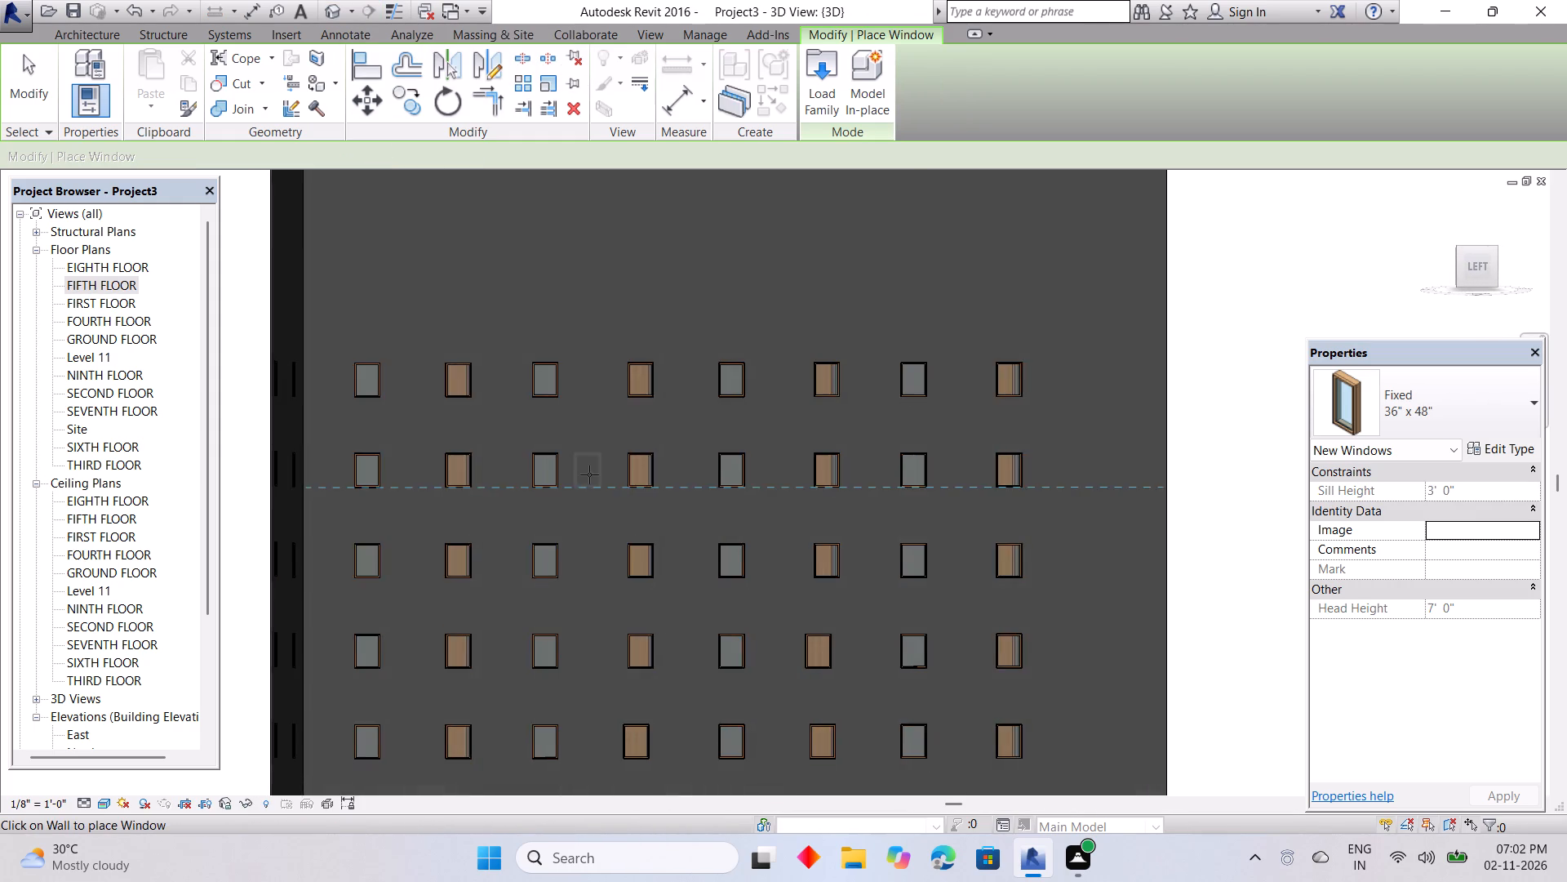
pyautogui.scroll(-3, 589, 474)
pyautogui.keyDown('shift'); pyautogui.moveTo(931, 472); pyautogui.dragTo(395, 455, button='middle'); pyautogui.keyUp('shift')
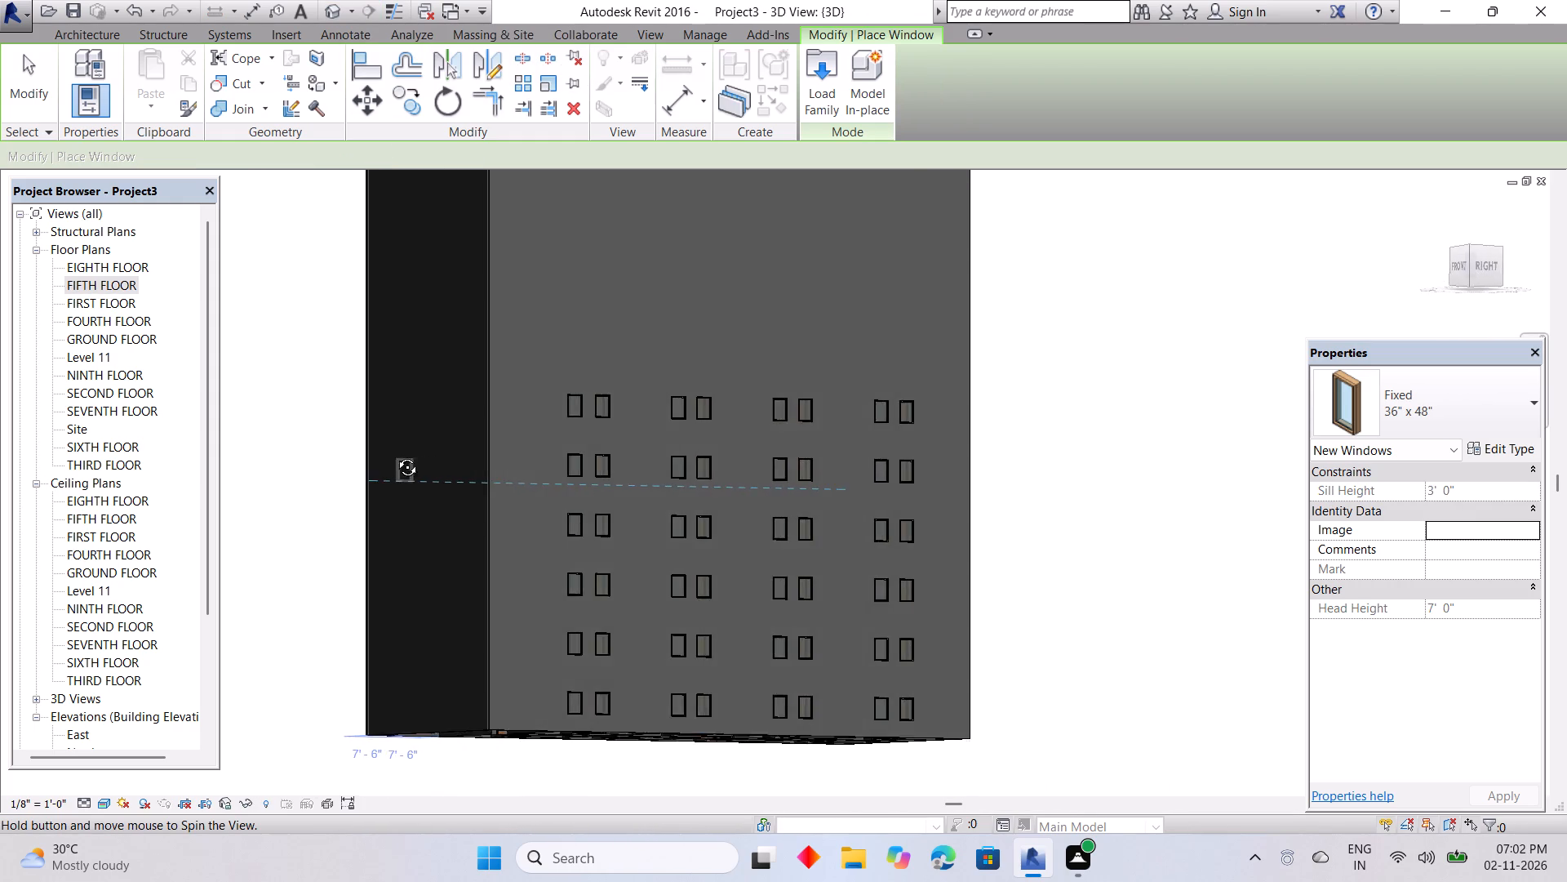
pyautogui.keyDown('shift'); pyautogui.moveTo(395, 455); pyautogui.dragTo(988, 513, button='middle'); pyautogui.keyUp('shift')
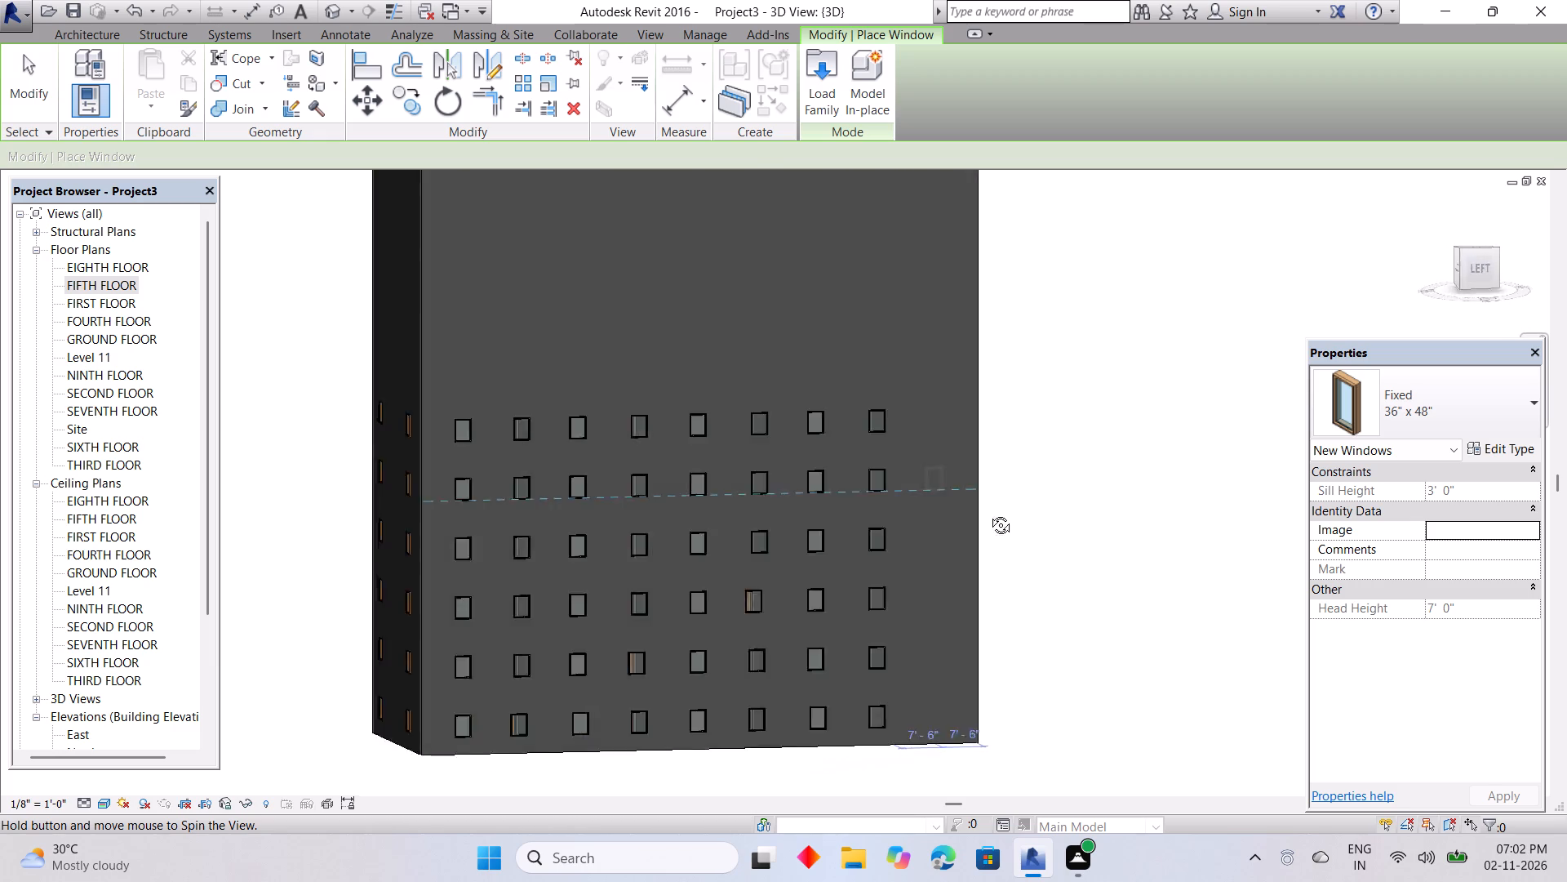
pyautogui.keyDown('shift'); pyautogui.moveTo(988, 513); pyautogui.dragTo(1055, 497, button='middle'); pyautogui.keyUp('shift')
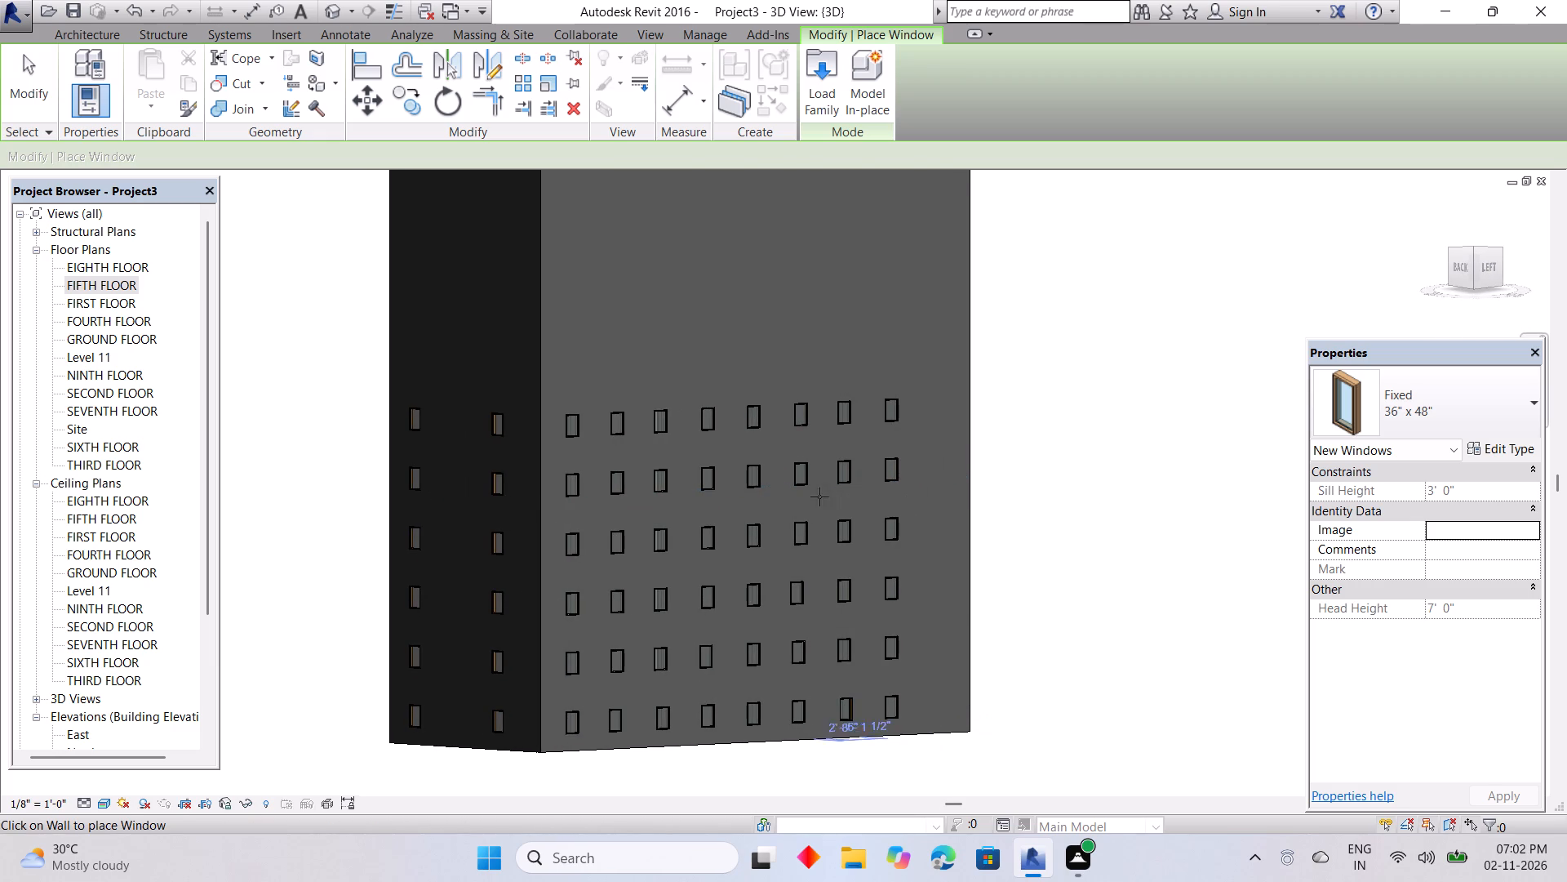
pyautogui.press('`')
pyautogui.press('Escape')
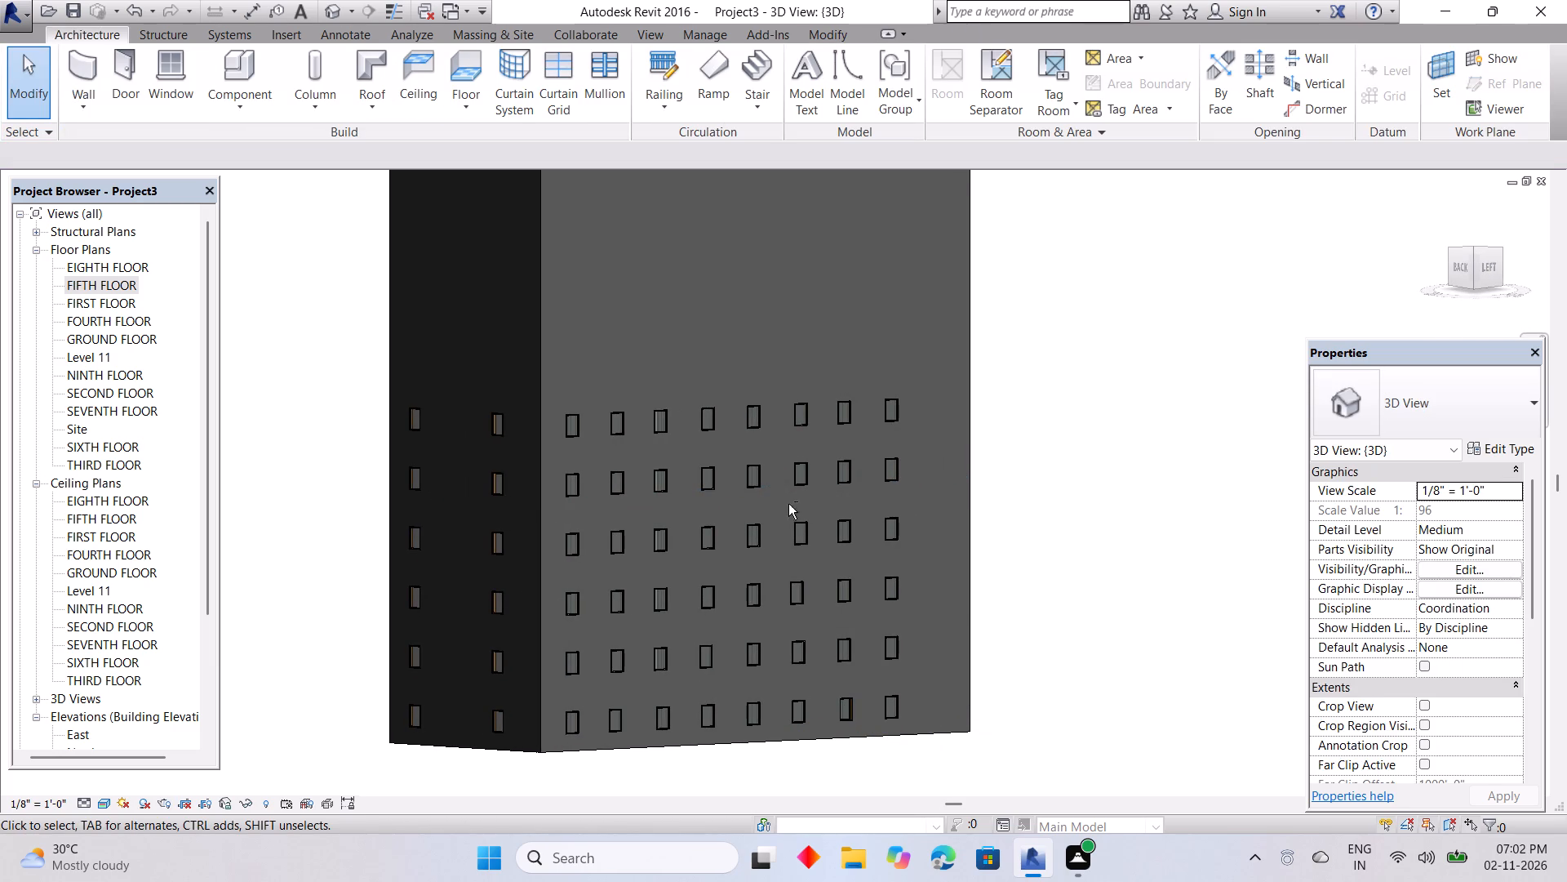
pyautogui.keyDown('shift'); pyautogui.scroll(-1, 761, 506); pyautogui.keyUp('shift')
pyautogui.keyDown('shift'); pyautogui.moveTo(761, 506); pyautogui.dragTo(662, 518, button='middle'); pyautogui.keyUp('shift')
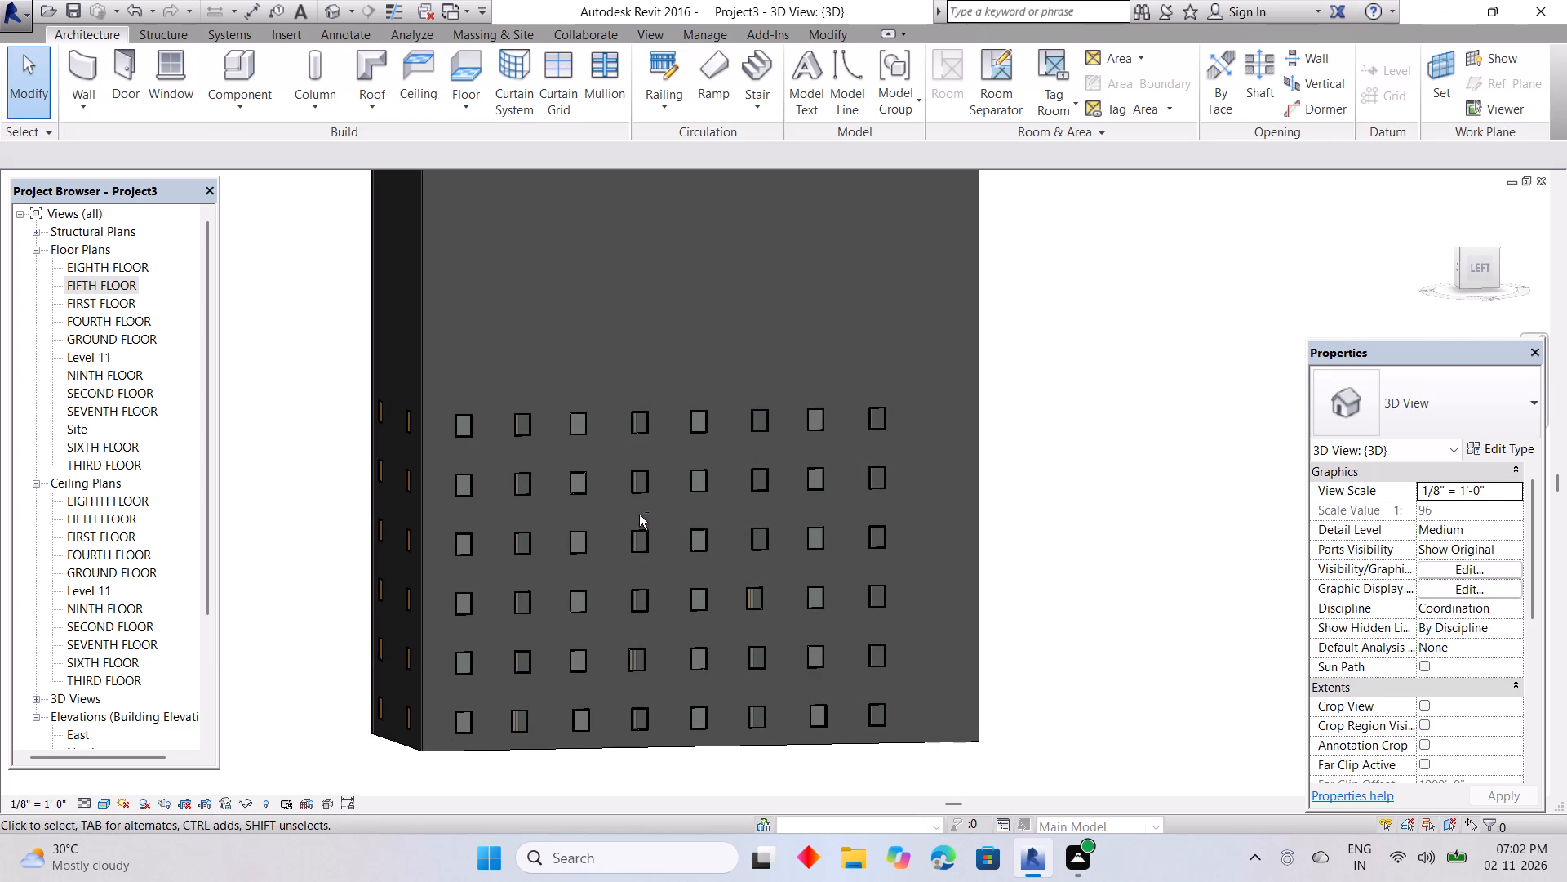
# Examine in 3D how the windows of all six fitted floors line up on the west, north and east facades.
pyautogui.keyDown('shift'); pyautogui.moveTo(615, 514); pyautogui.dragTo(566, 511, button='middle'); pyautogui.keyUp('shift')
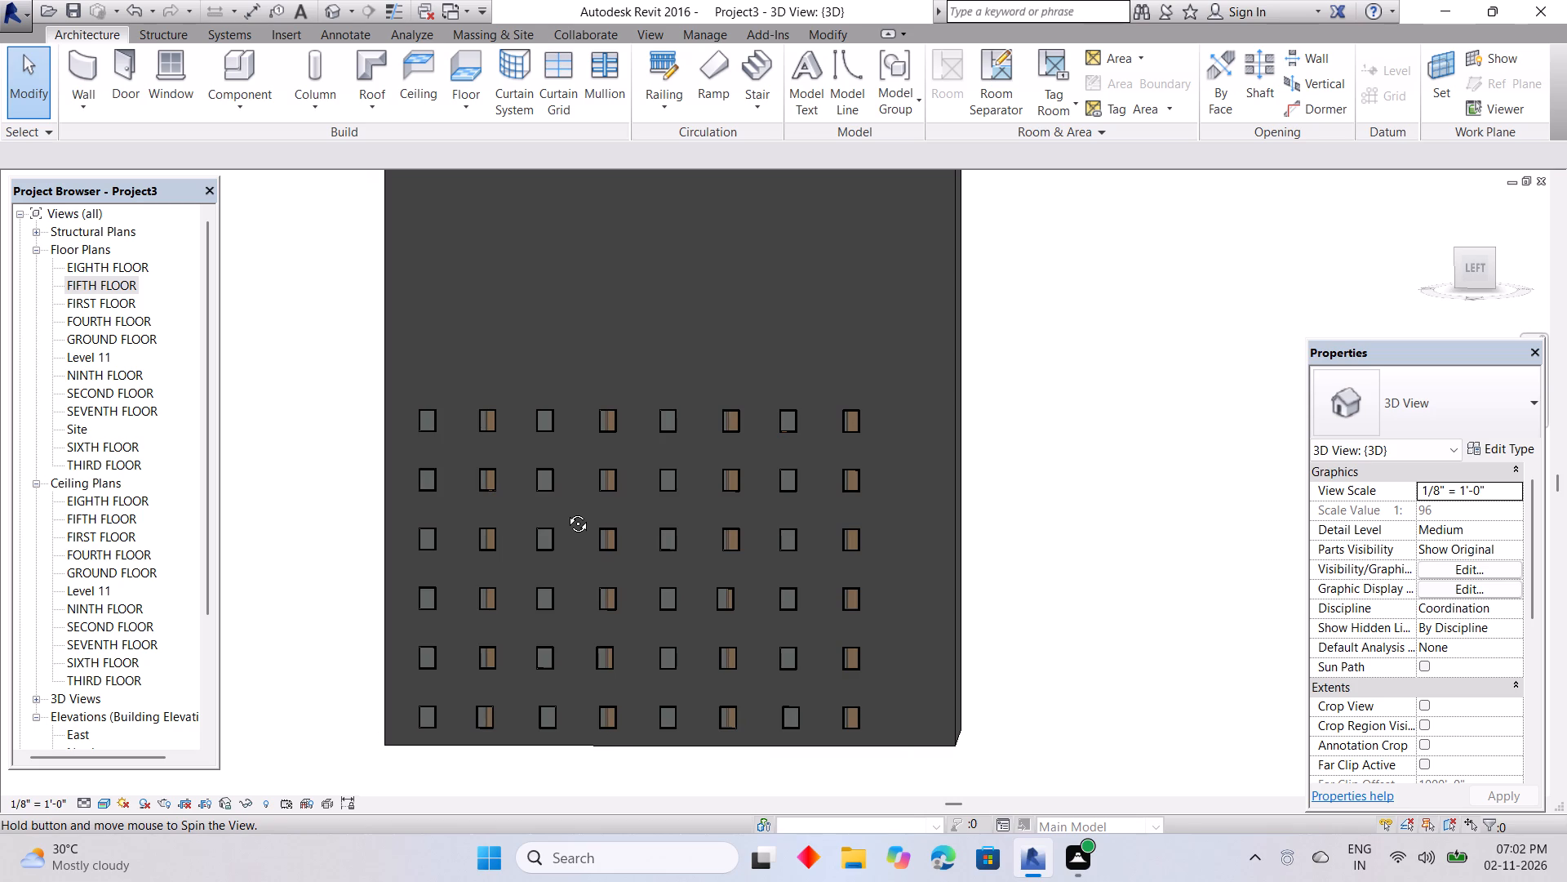
pyautogui.keyDown('shift'); pyautogui.moveTo(566, 511); pyautogui.dragTo(974, 547, button='middle'); pyautogui.keyUp('shift')
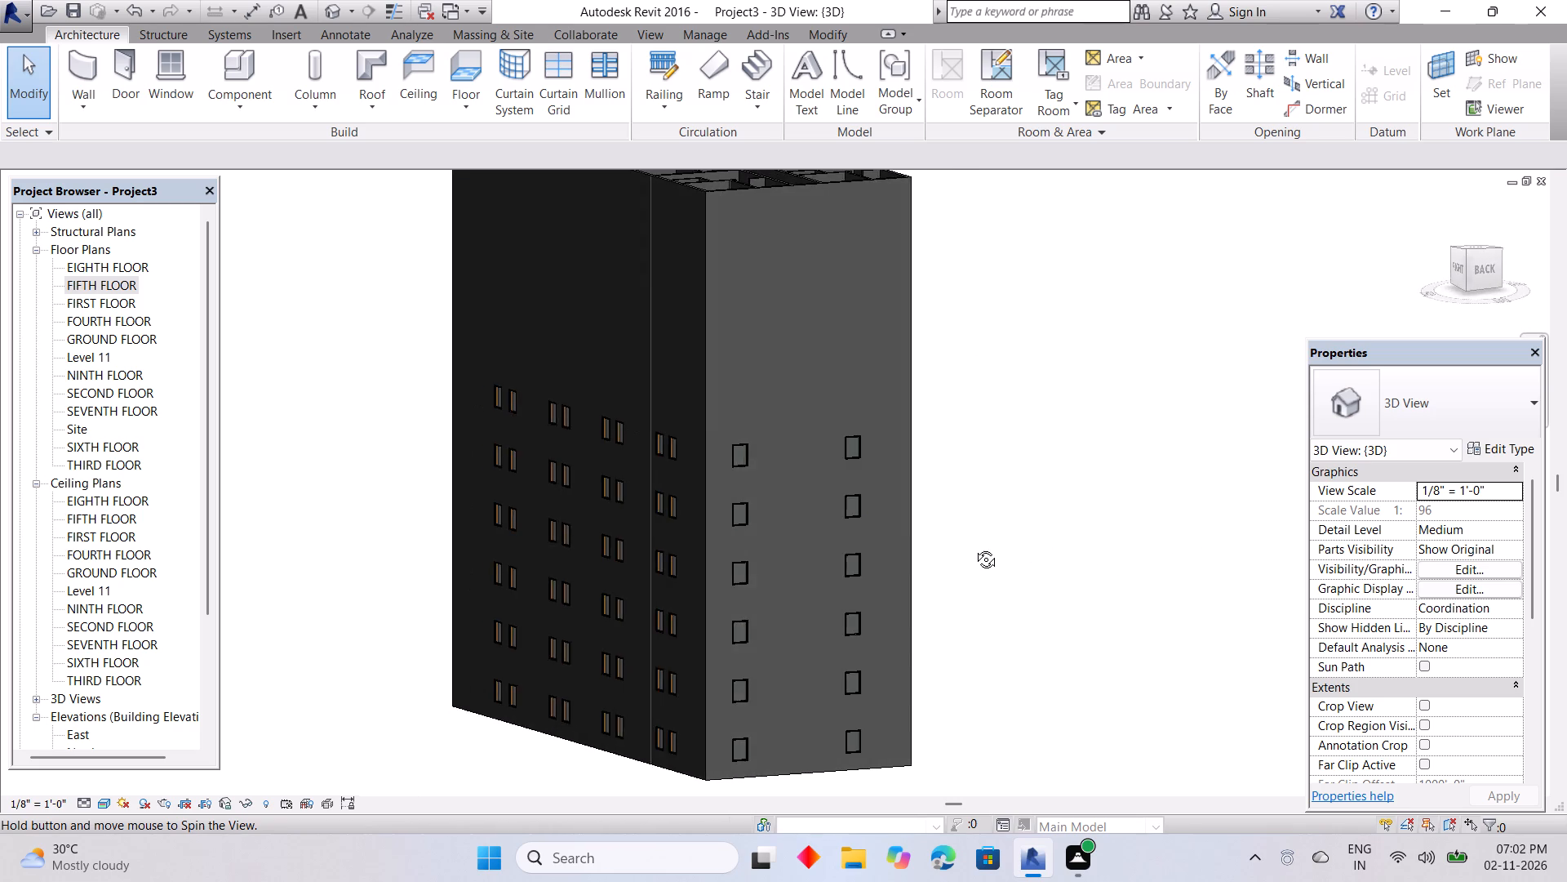
pyautogui.keyDown('shift'); pyautogui.moveTo(974, 547); pyautogui.dragTo(890, 564, button='middle'); pyautogui.keyUp('shift')
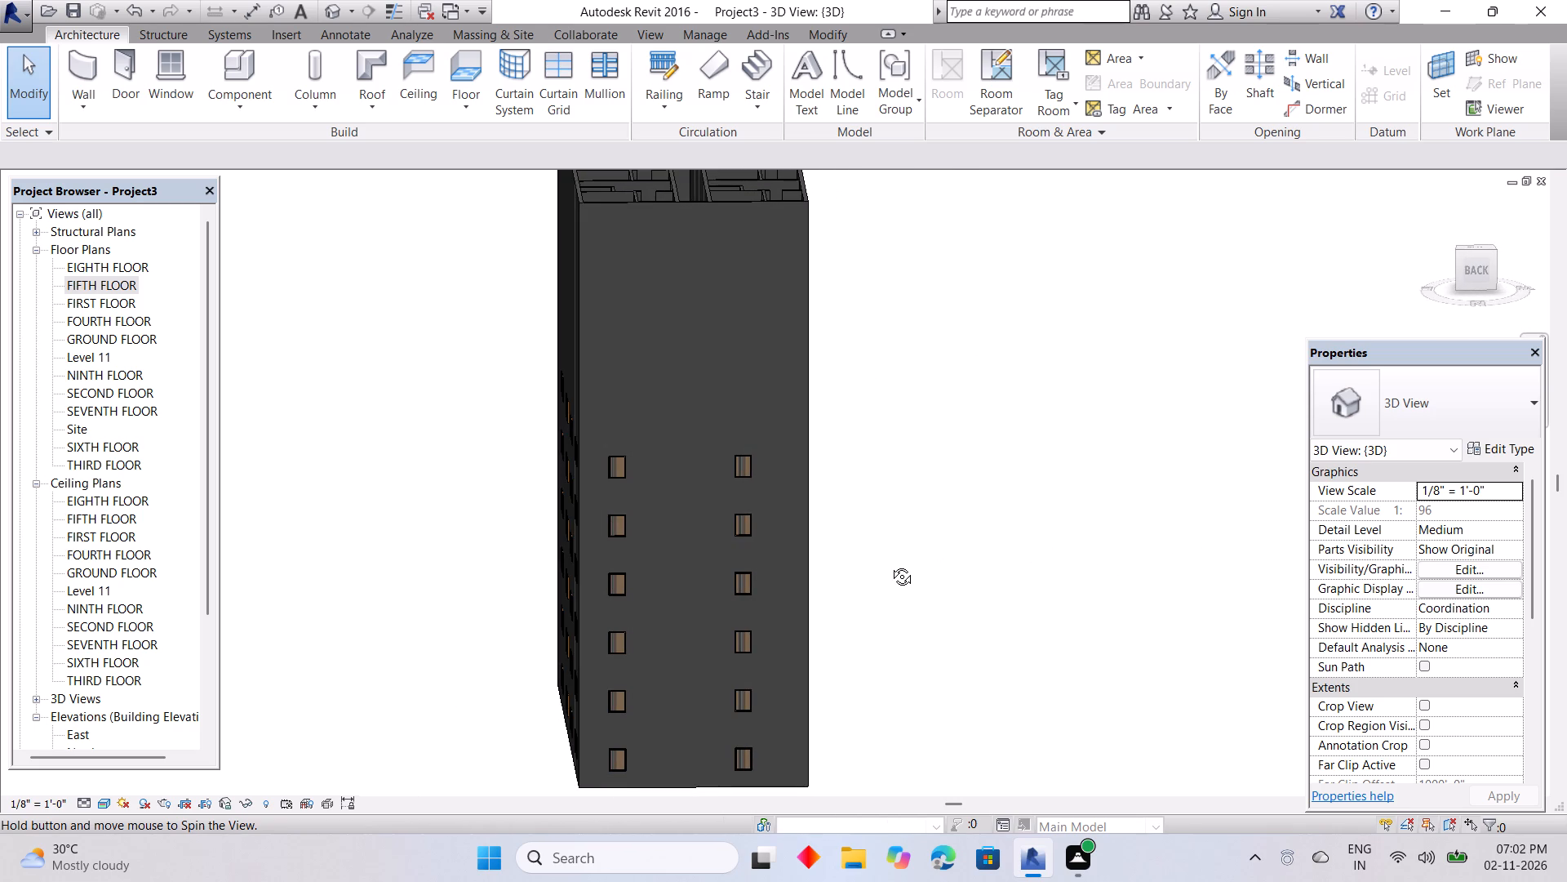
pyautogui.keyDown('shift'); pyautogui.moveTo(890, 564); pyautogui.dragTo(939, 468, button='middle'); pyautogui.keyUp('shift')
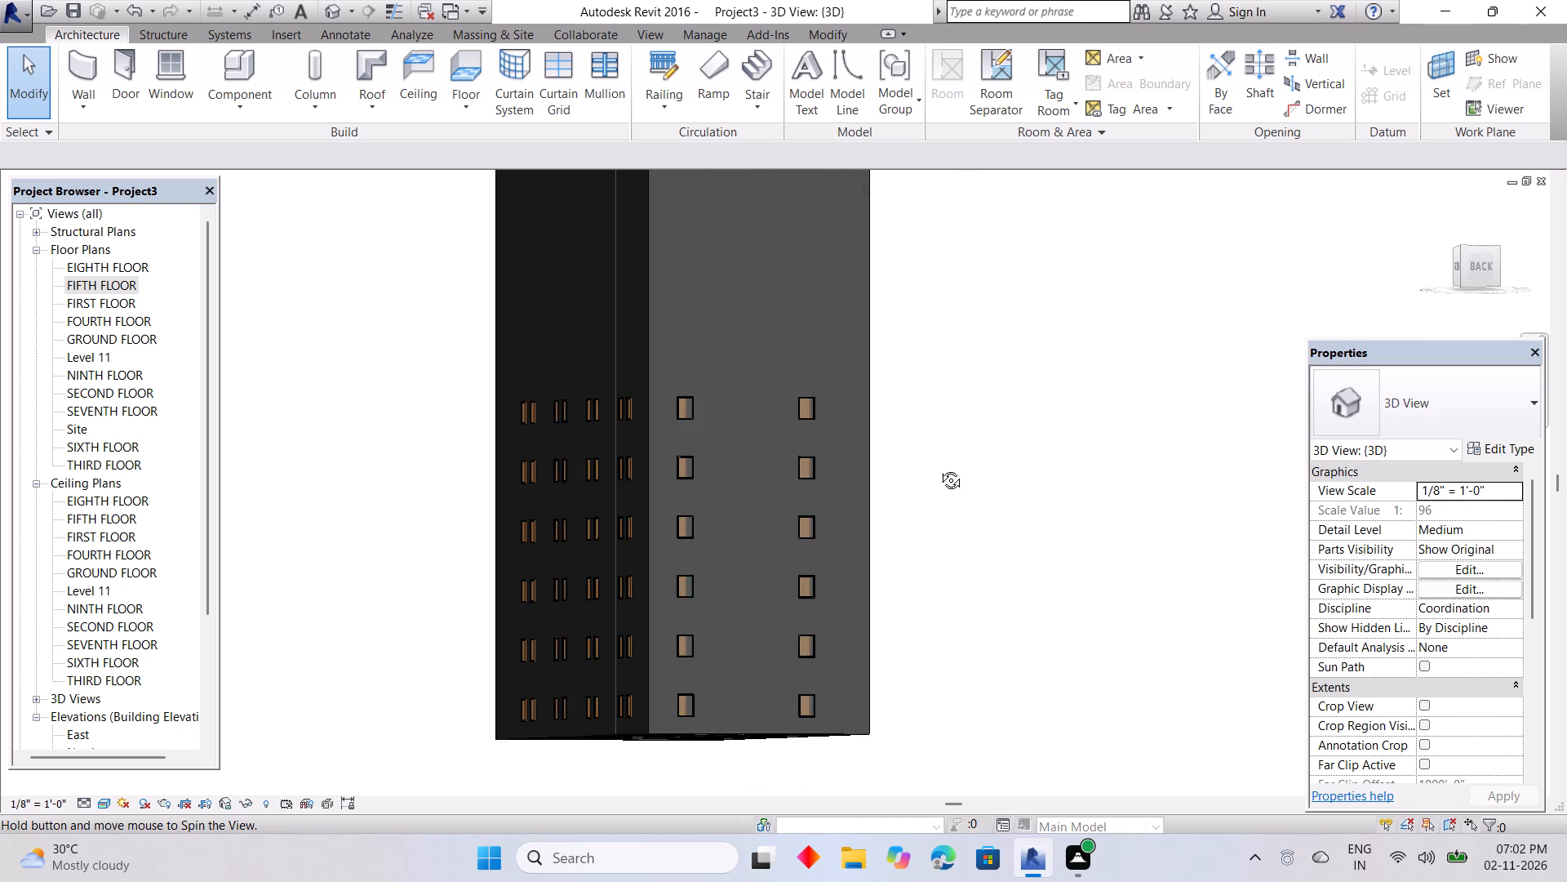
pyautogui.keyDown('shift'); pyautogui.moveTo(939, 468); pyautogui.dragTo(928, 470, button='middle'); pyautogui.keyUp('shift')
pyautogui.scroll(3, 675, 680)
pyautogui.moveTo(667, 694); pyautogui.dragTo(561, 677, button='middle')
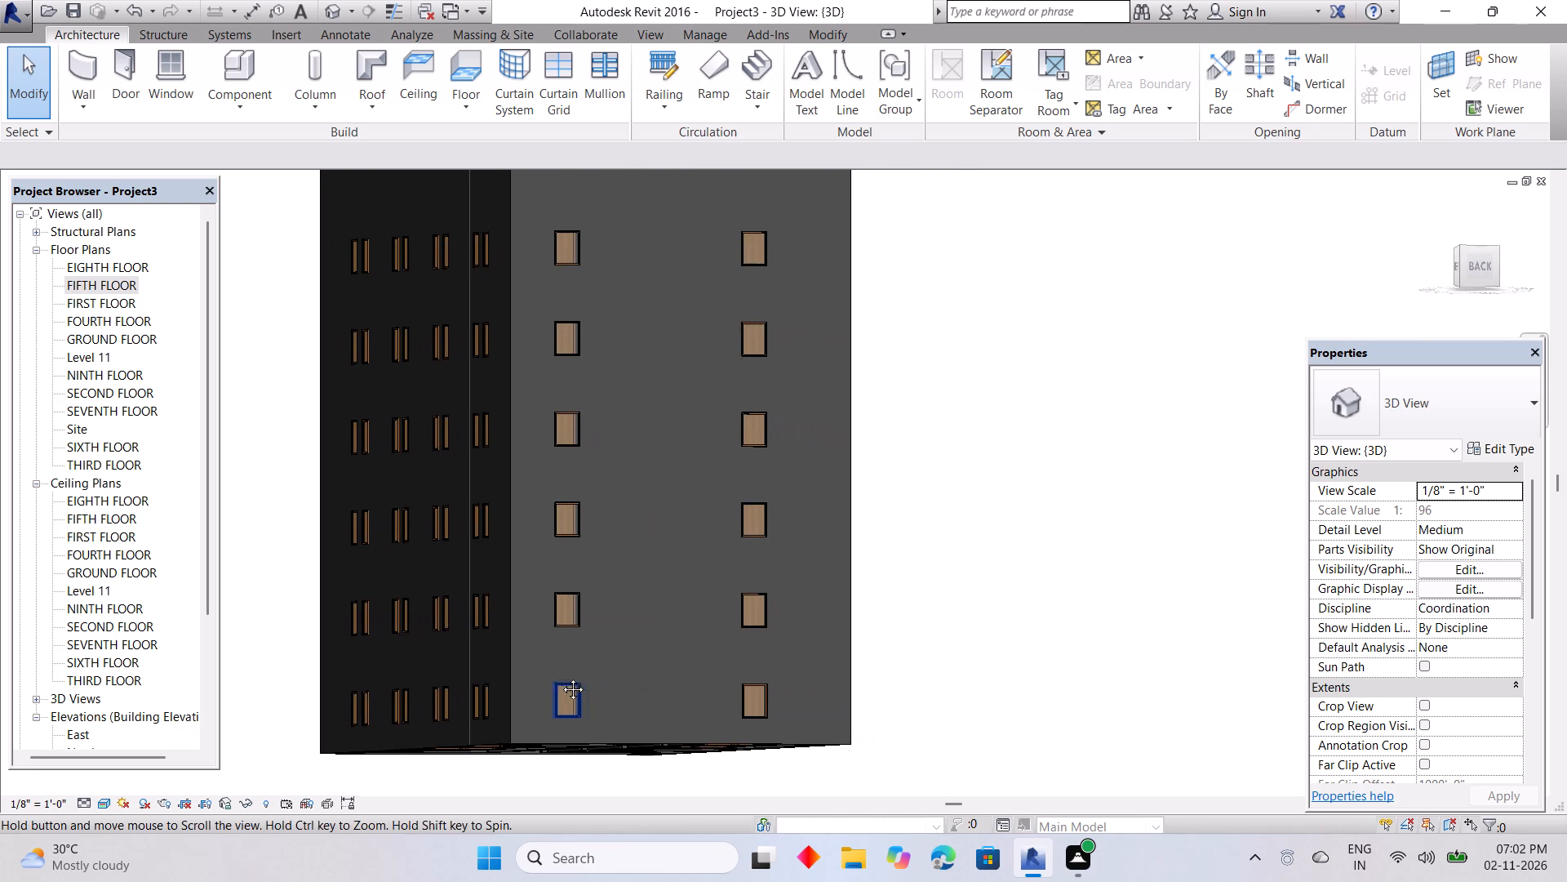
pyautogui.moveTo(561, 677); pyautogui.dragTo(522, 680, button='middle')
pyautogui.scroll(1, 522, 680)
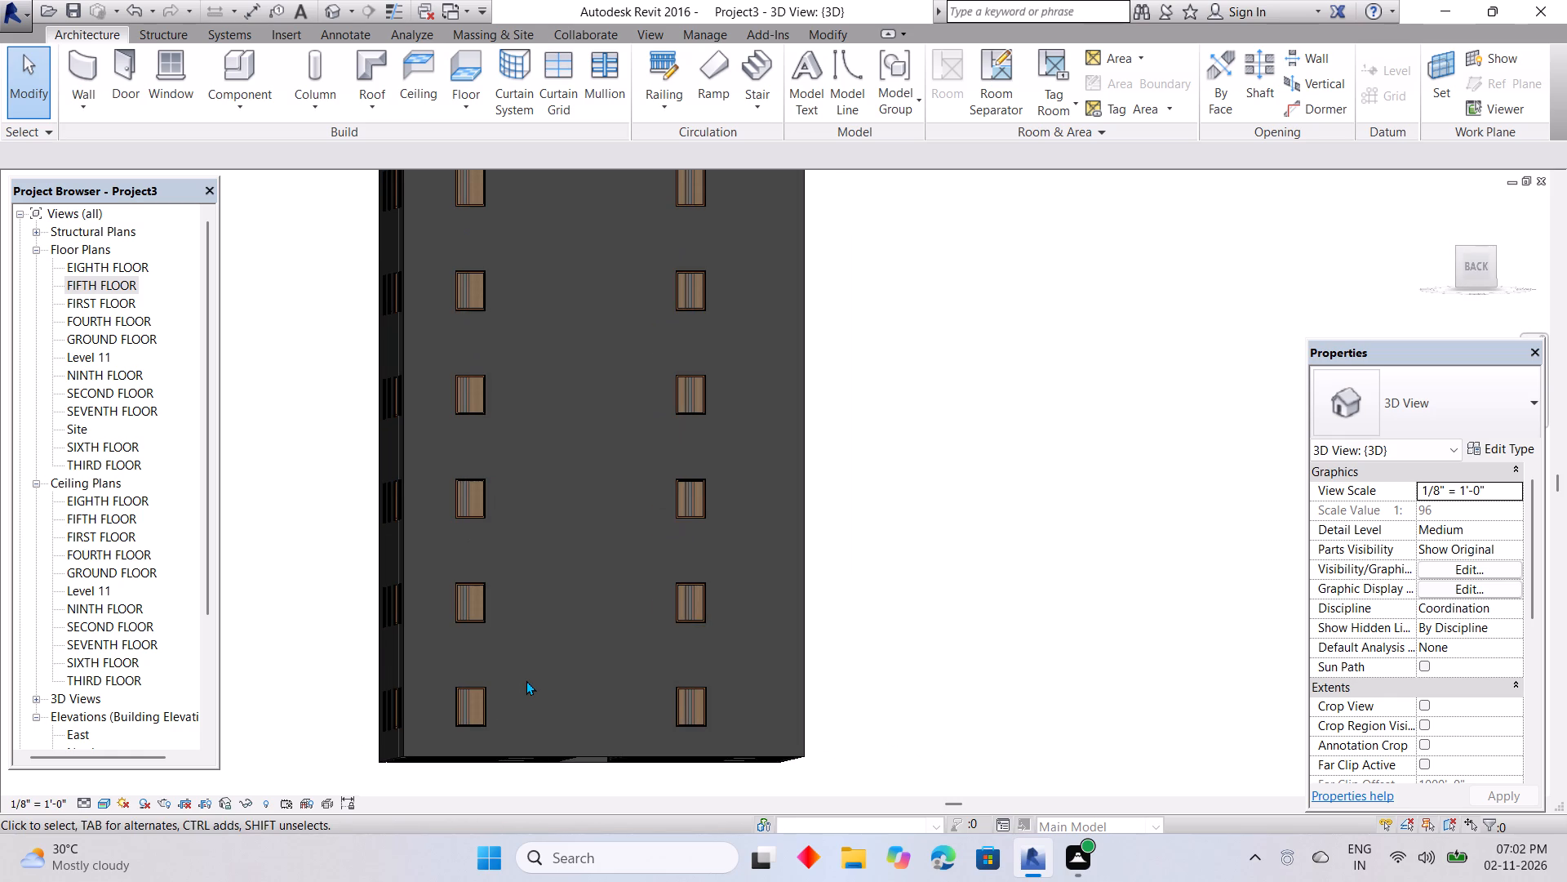
pyautogui.scroll(-4, 630, 409)
pyautogui.middleClick(619, 425)
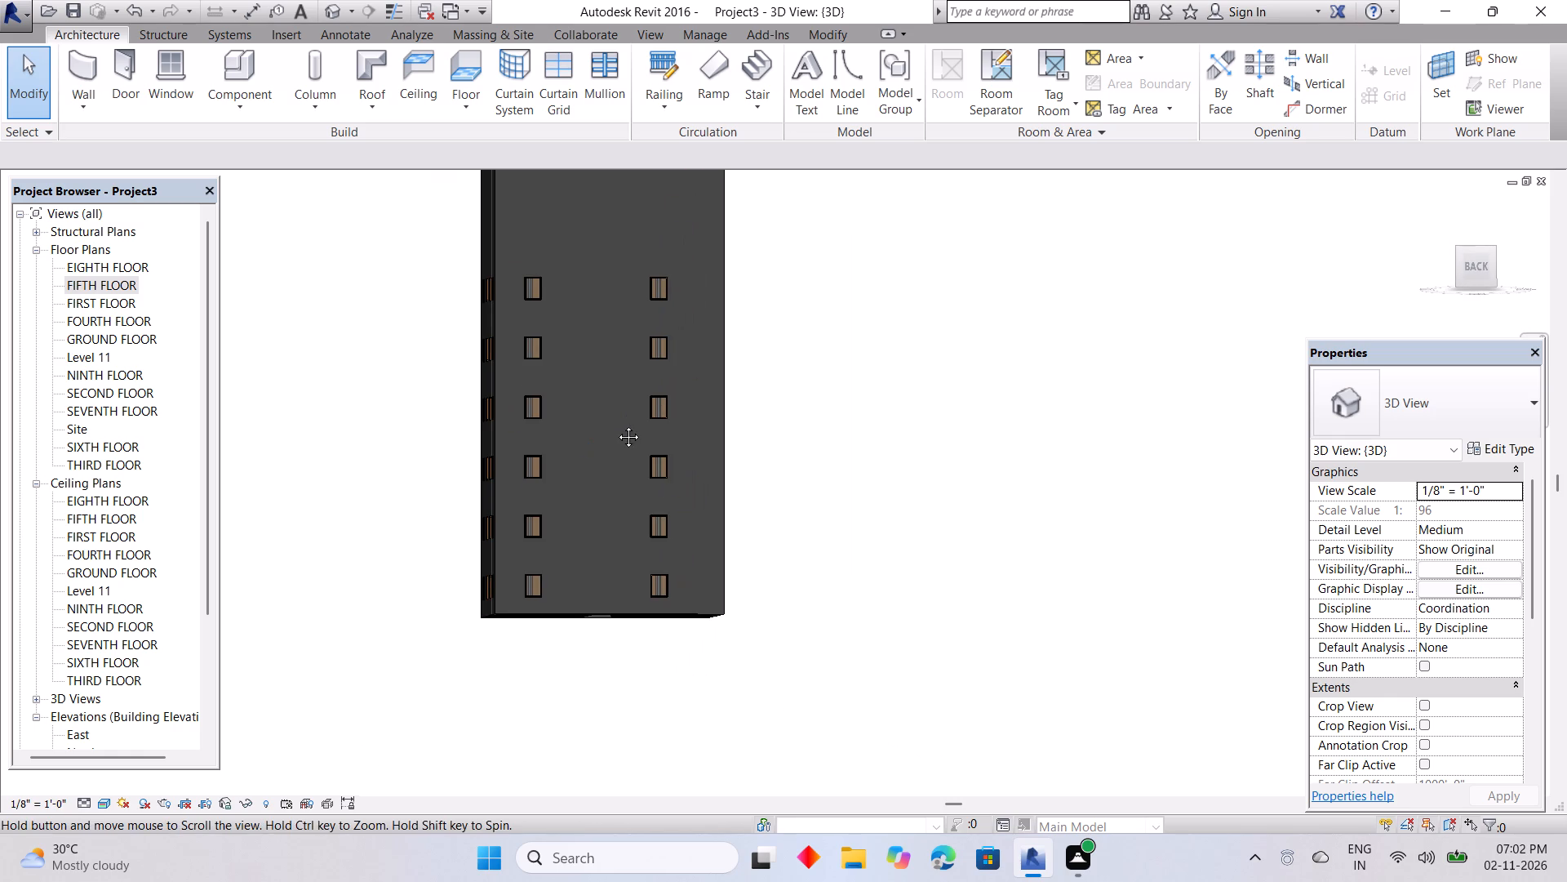
pyautogui.keyDown('shift'); pyautogui.moveTo(616, 425); pyautogui.dragTo(719, 466, button='middle'); pyautogui.keyUp('shift')
pyautogui.scroll(-3, 720, 457)
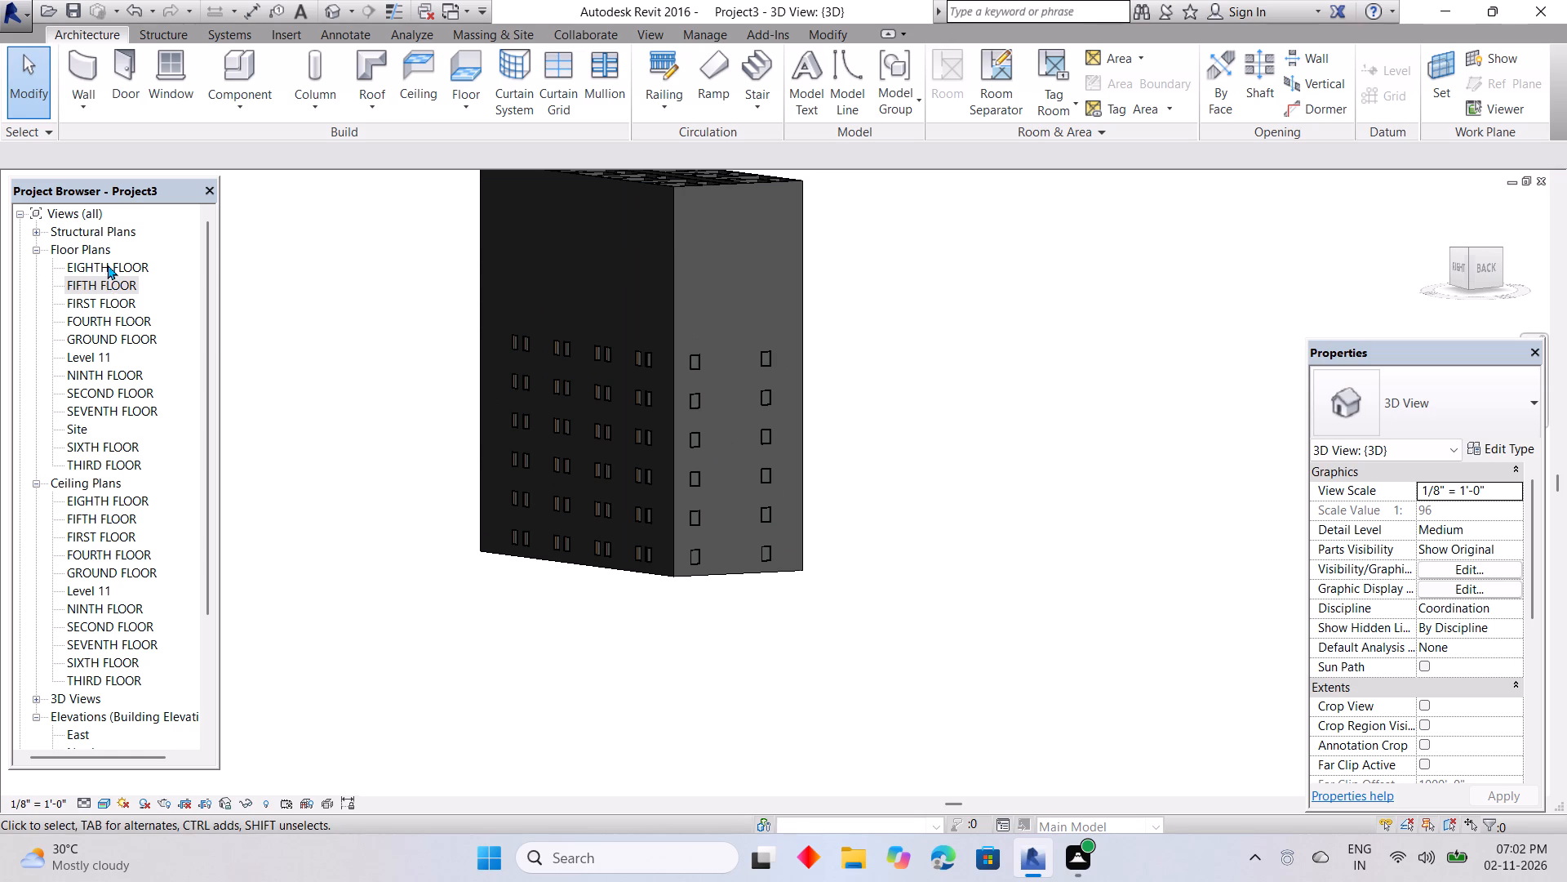
# On the SIXTH FLOOR plan, place 36" x 84" Single-Flush doors in the northernmost west unit: northeast room 1'-10 1/2" and small room 2'-0" from their west partitions.
pyautogui.doubleClick(89, 443)
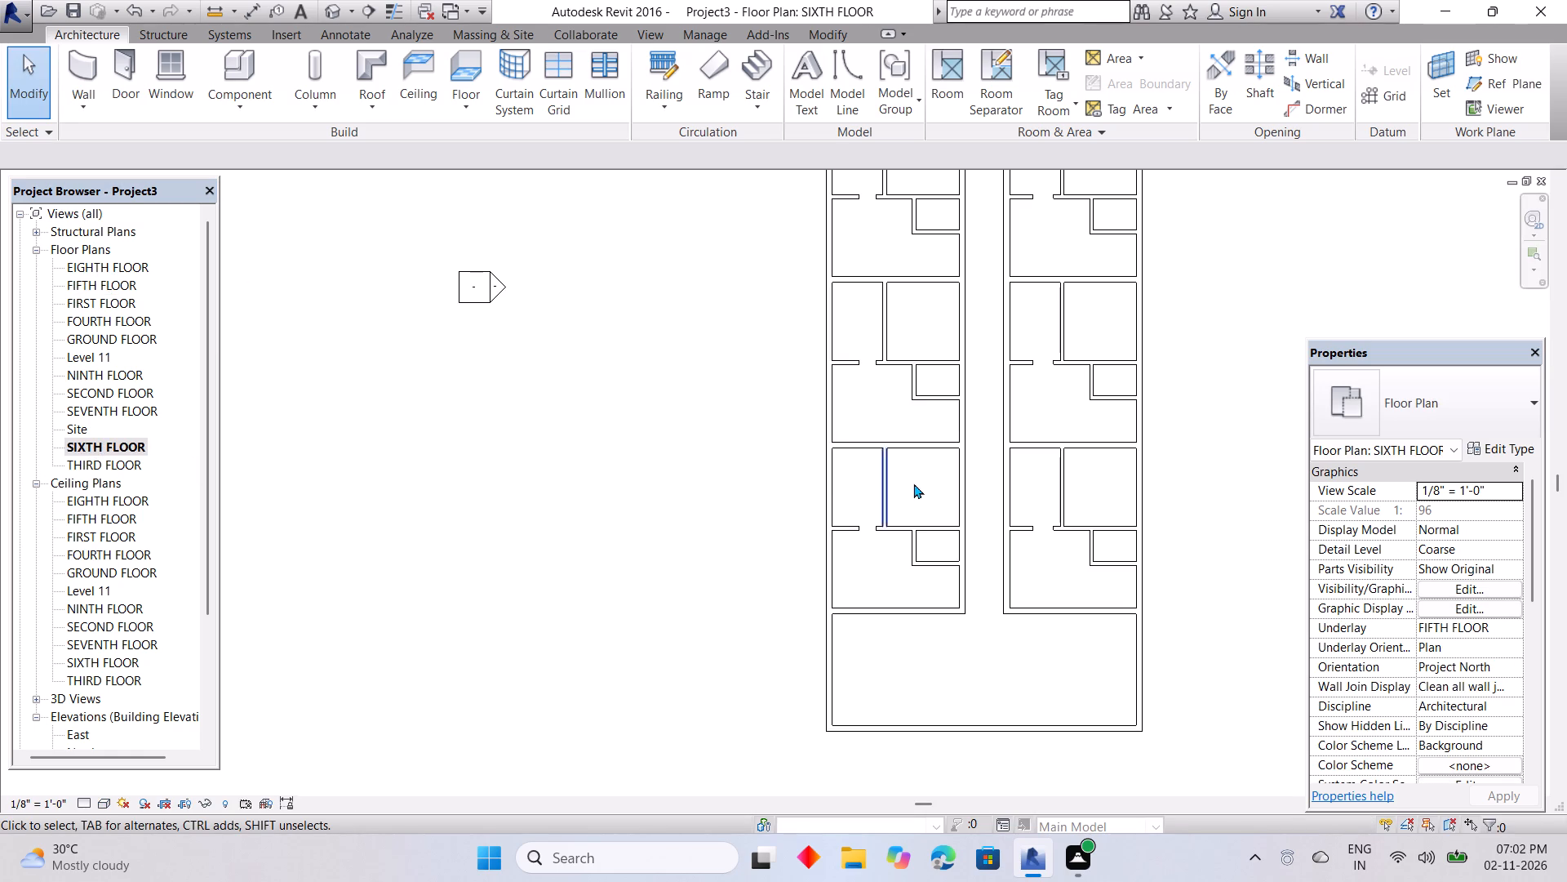
pyautogui.moveTo(922, 475); pyautogui.dragTo(768, 516, button='middle')
pyautogui.scroll(-2, 768, 512)
pyautogui.scroll(-2, 442, 203)
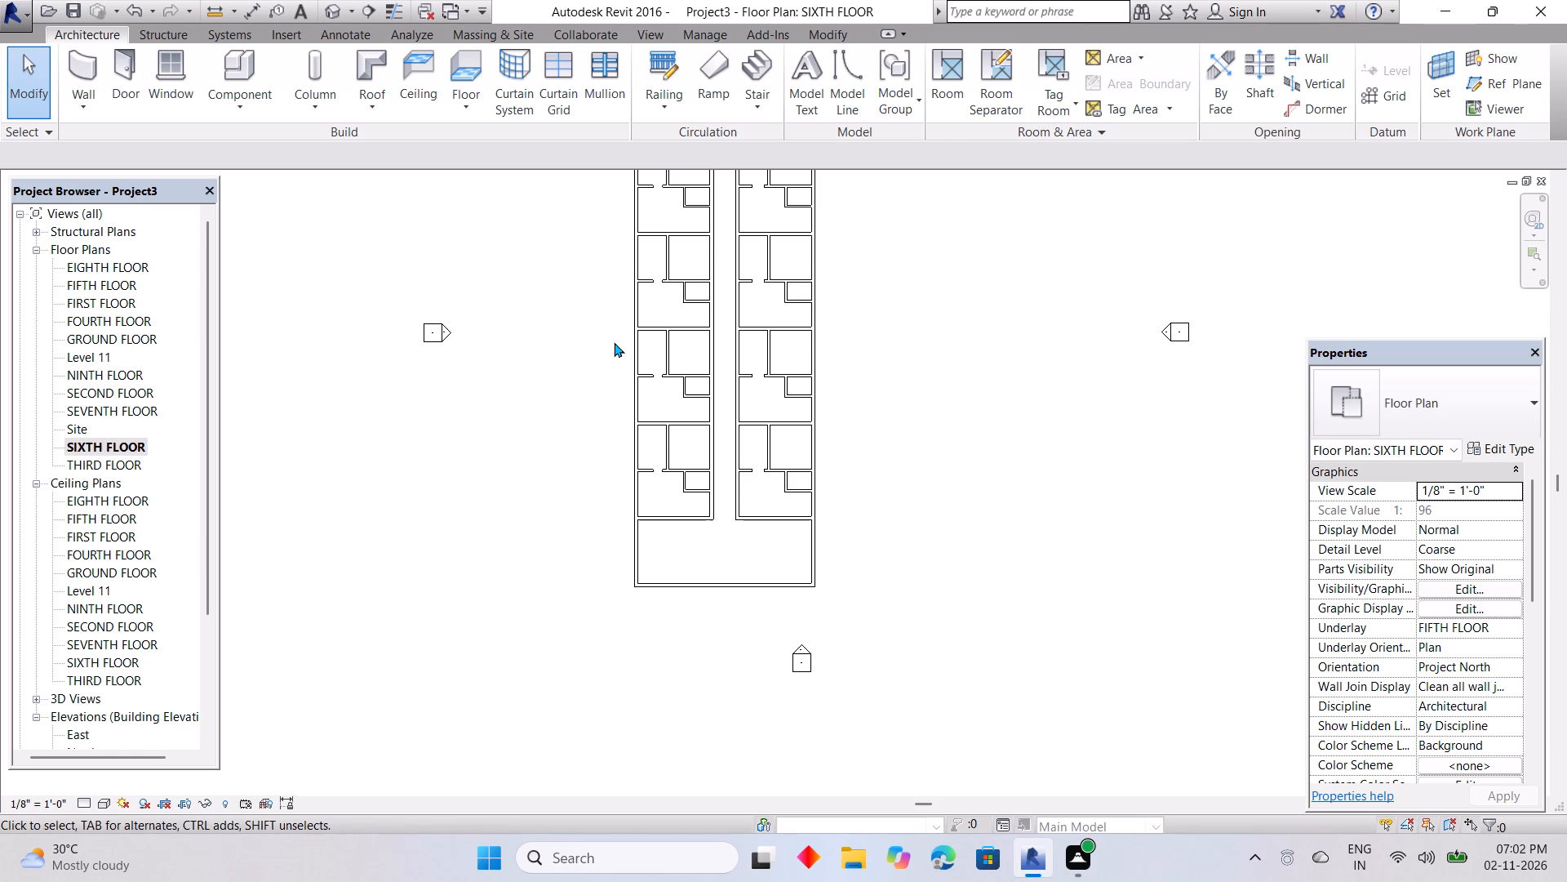
pyautogui.moveTo(612, 338); pyautogui.dragTo(596, 498, button='middle')
pyautogui.click(128, 55)
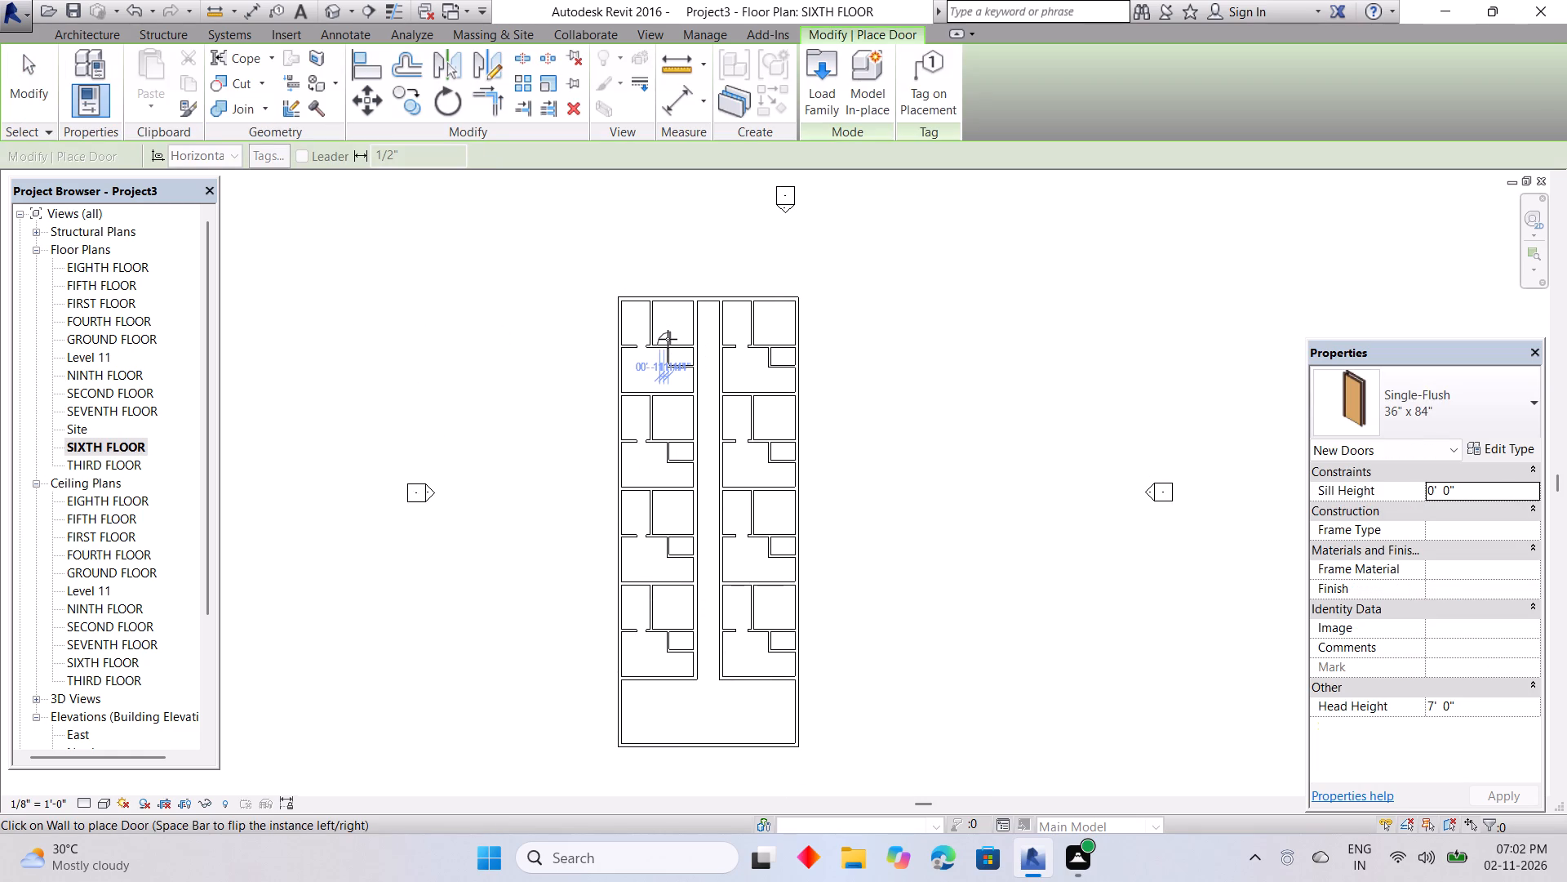
pyautogui.scroll(5, 668, 339)
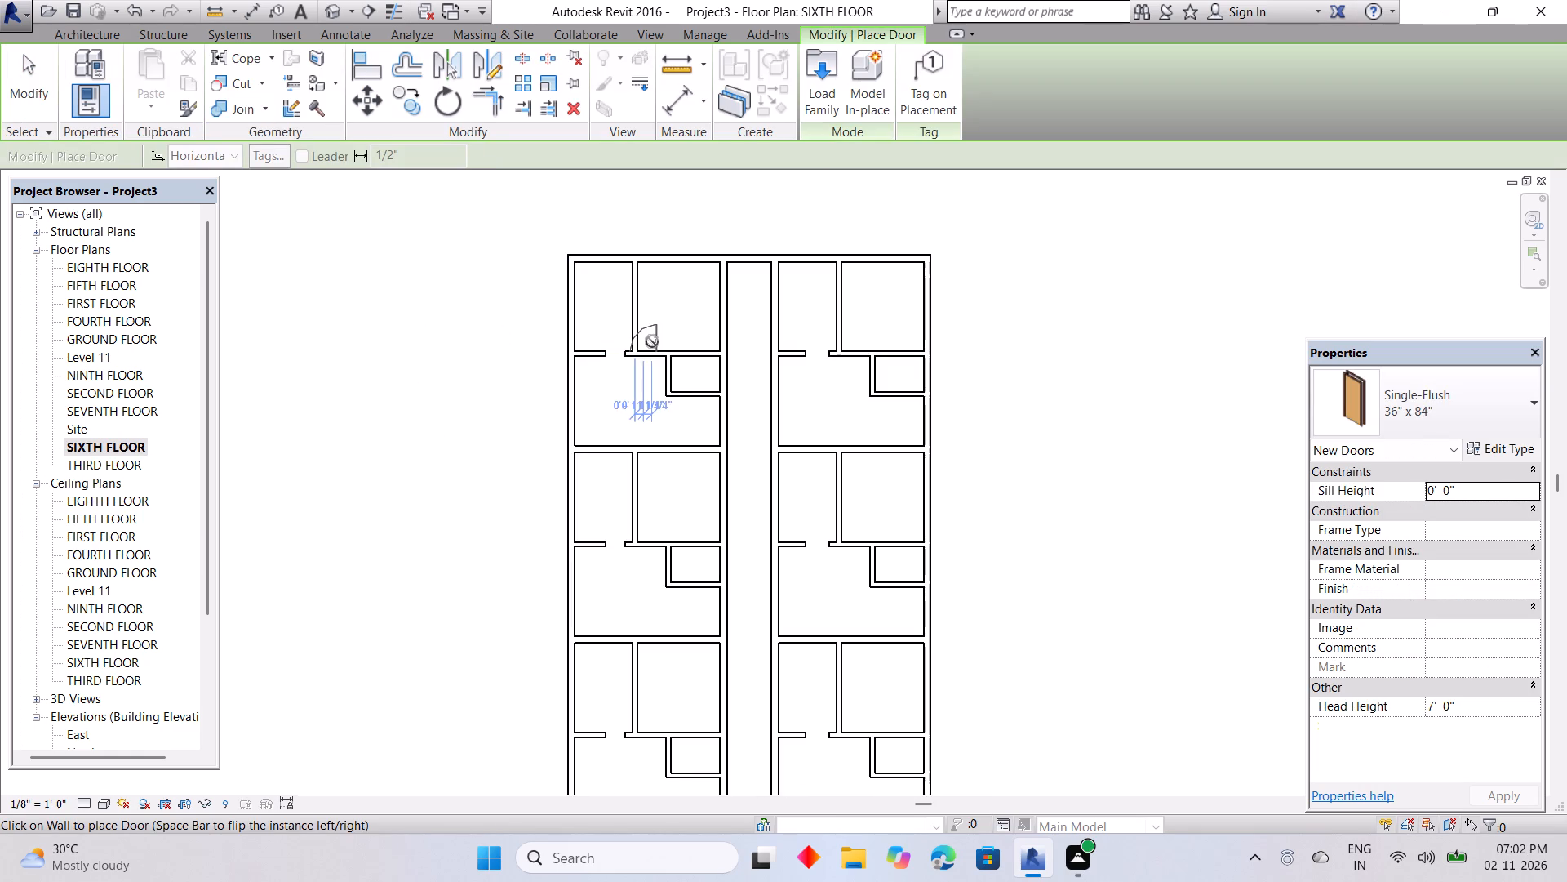
pyautogui.press('space')
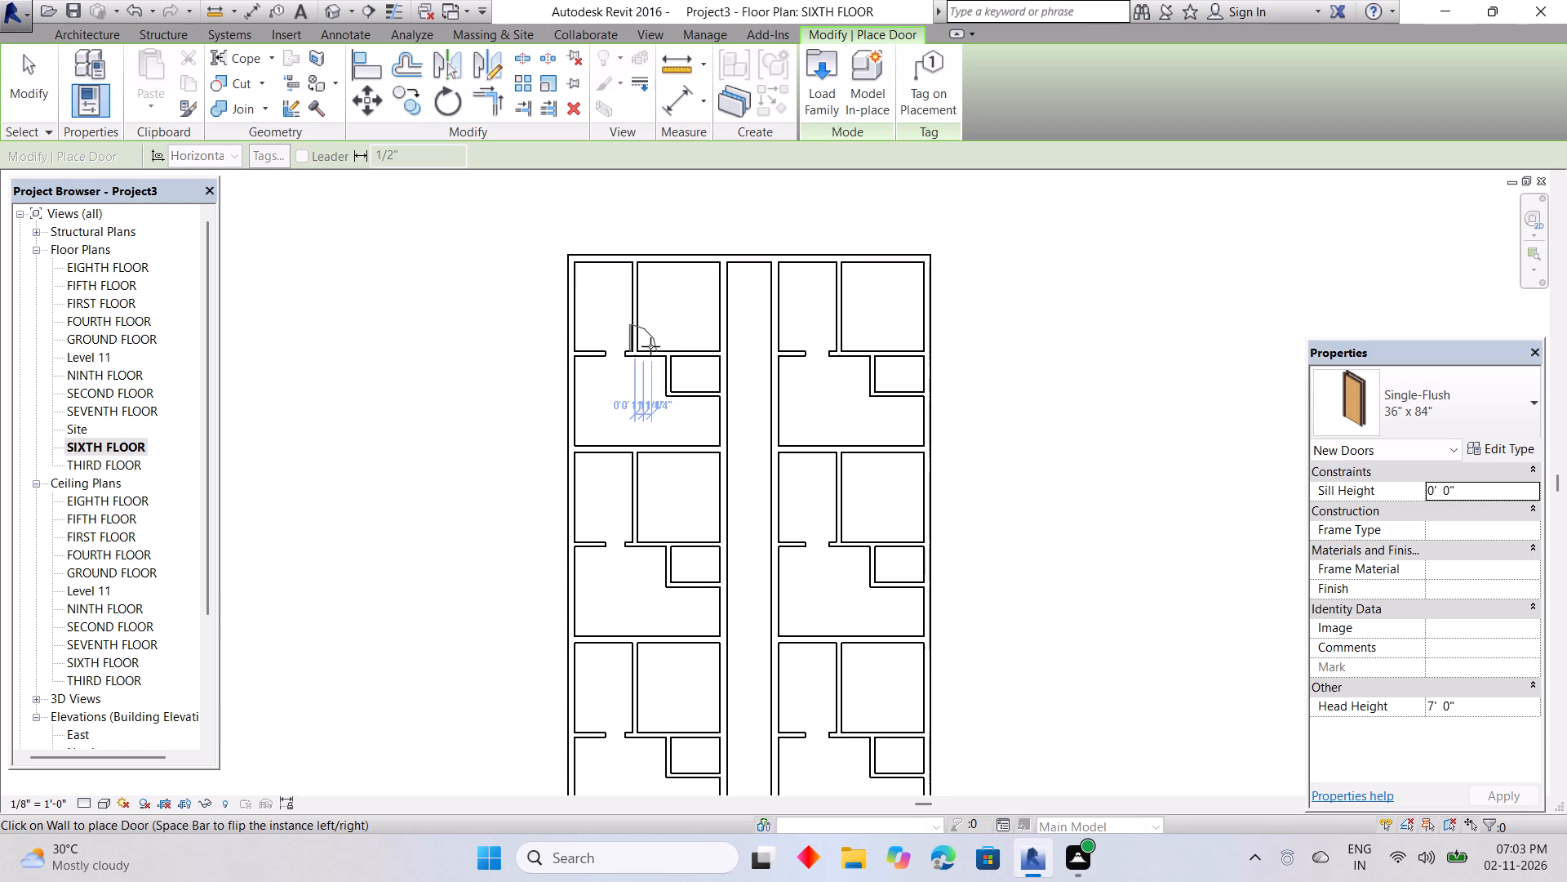
pyautogui.scroll(5, 653, 345)
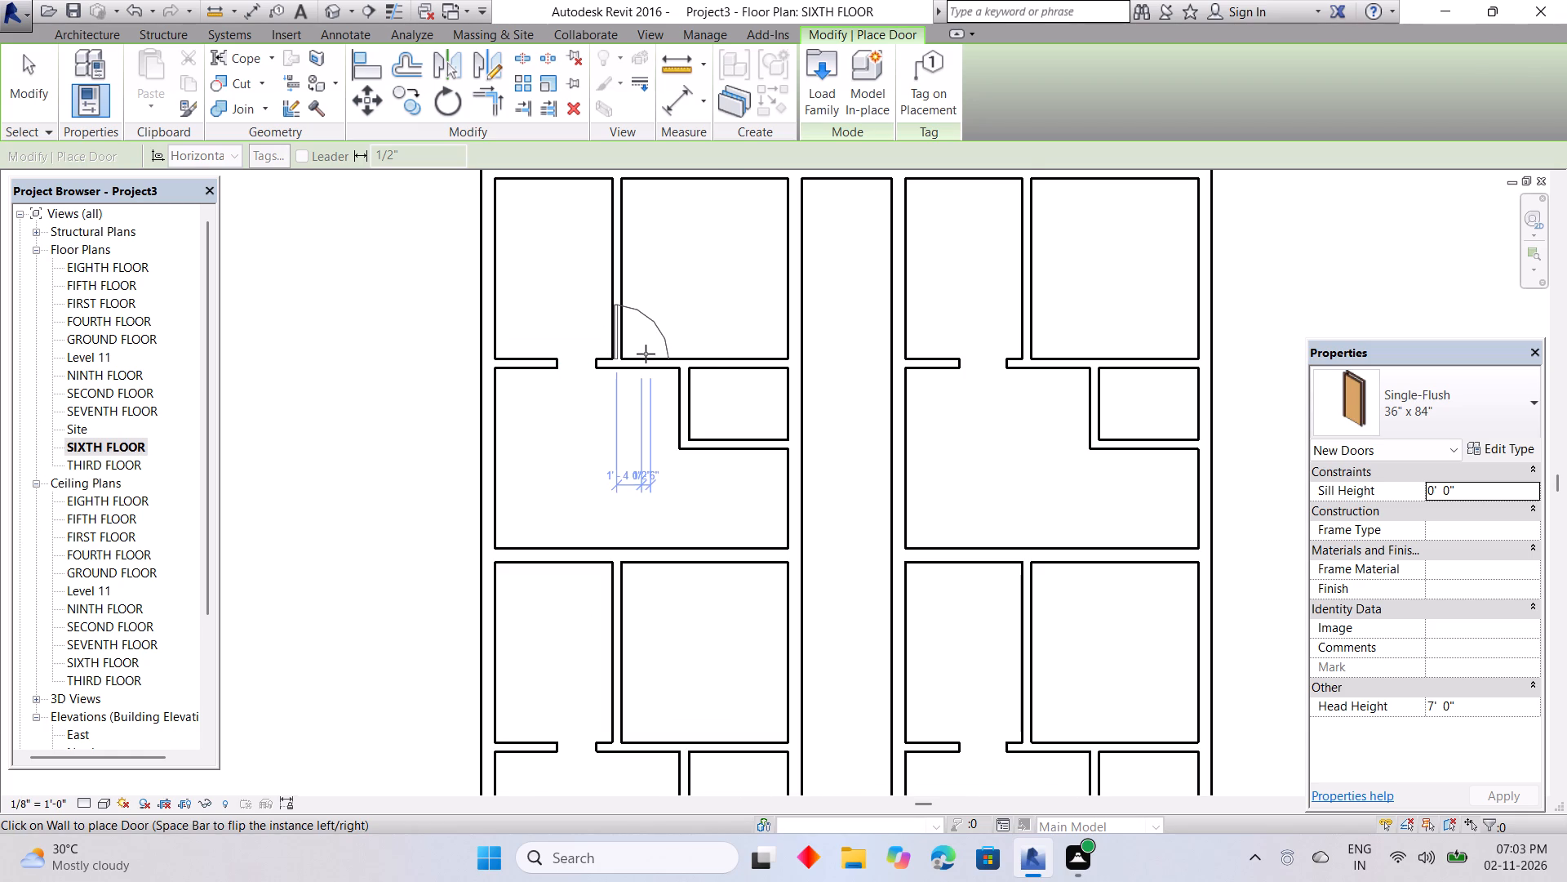
pyautogui.click(655, 354)
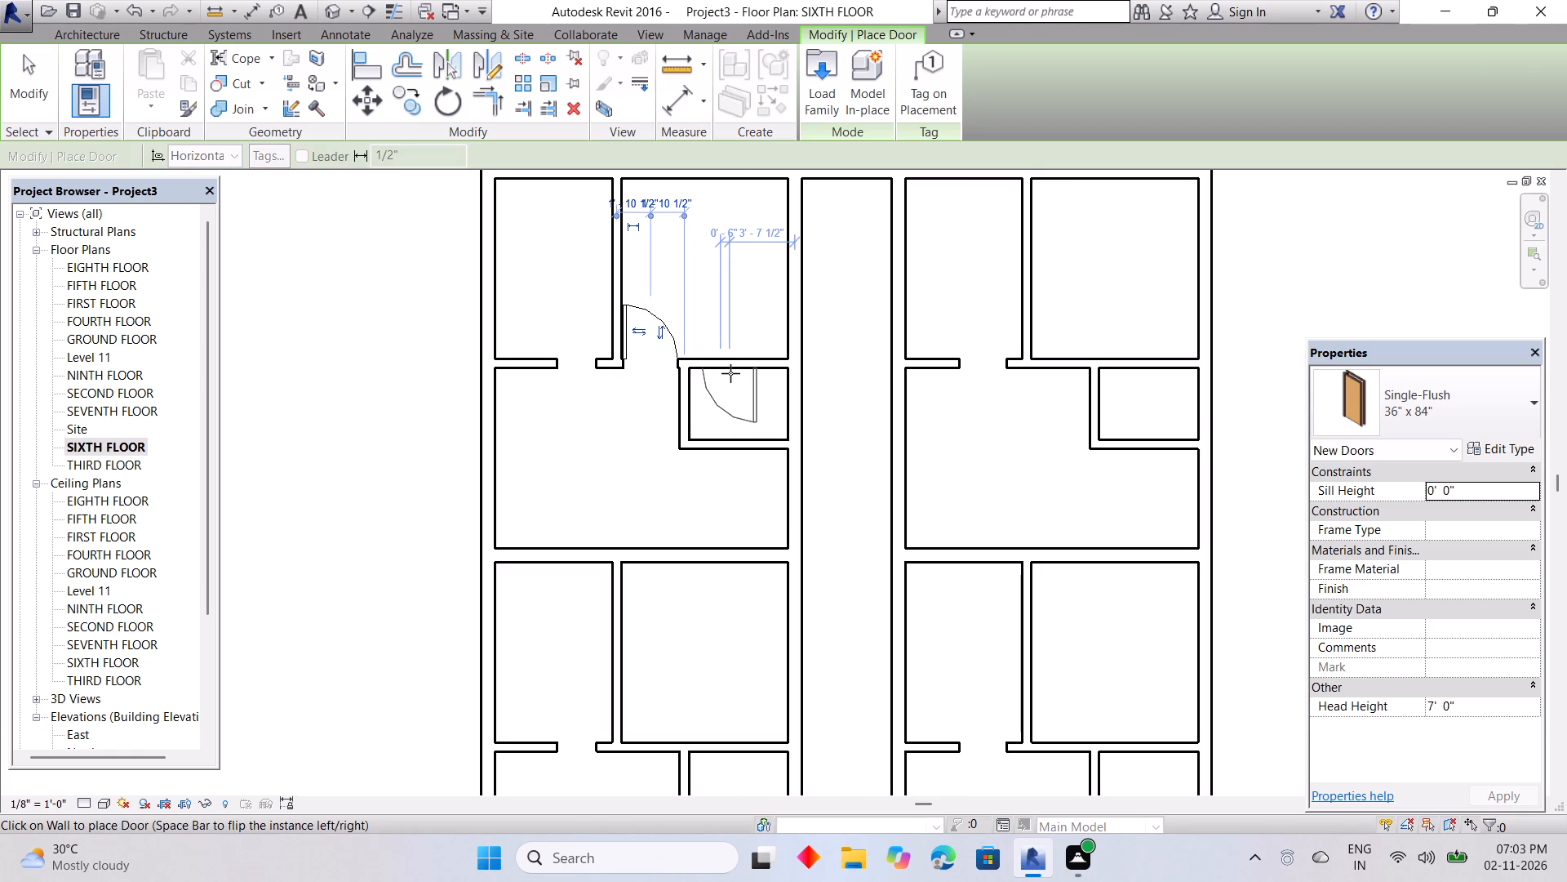
pyautogui.click(723, 376)
pyautogui.press('space')
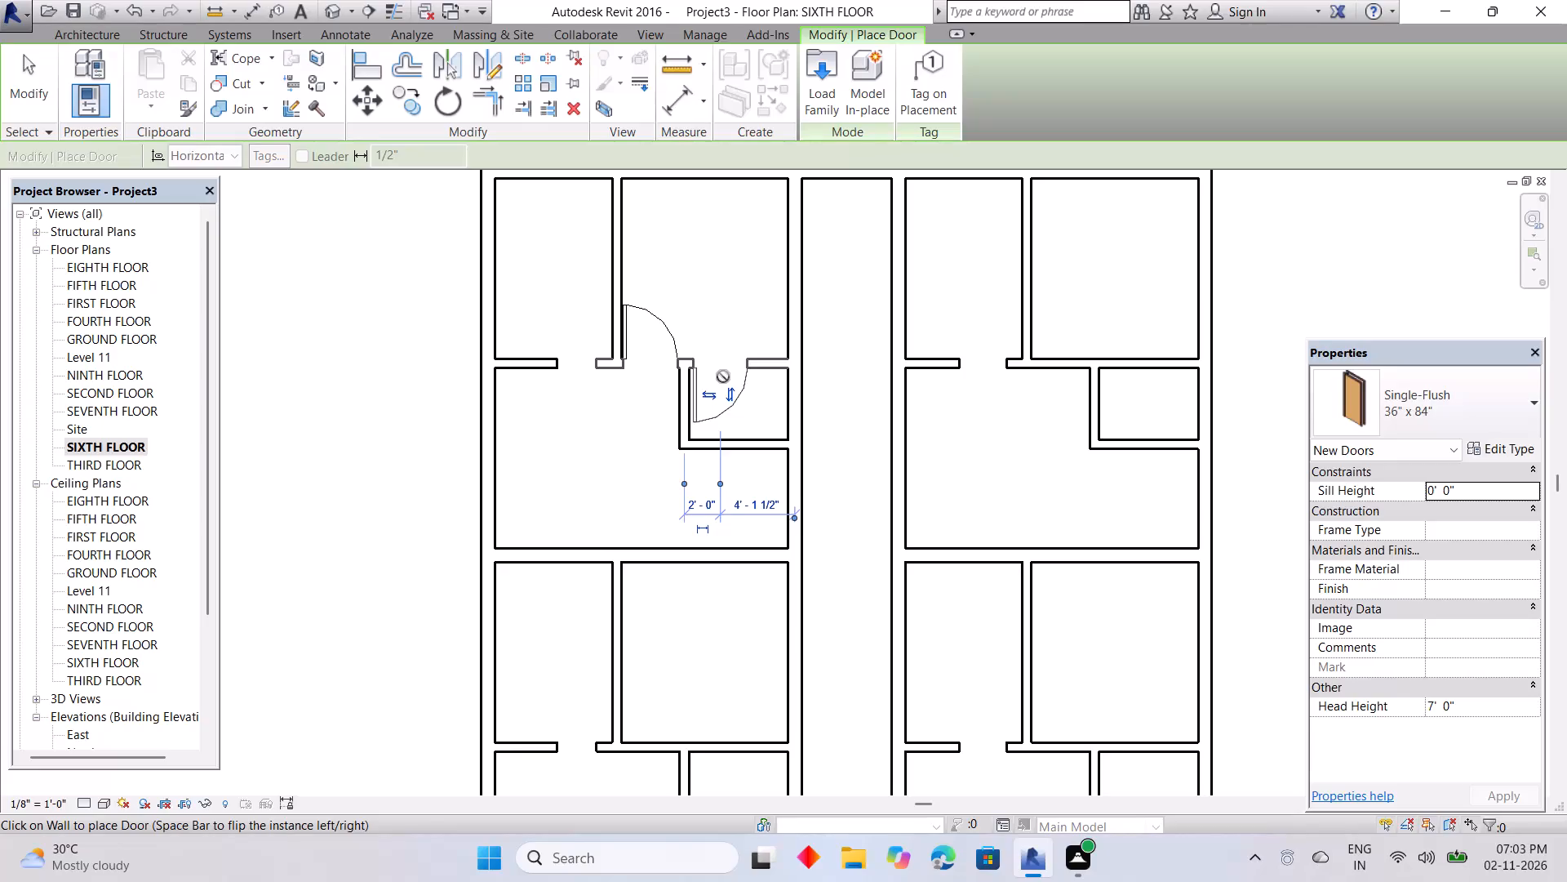
# Place the same two west-hinged doors in both middle west units, centred 1'-10 1/2" (northeast room) and 2'-0" (small room) from the west partitions.
pyautogui.moveTo(722, 376); pyautogui.dragTo(740, 149, button='middle')
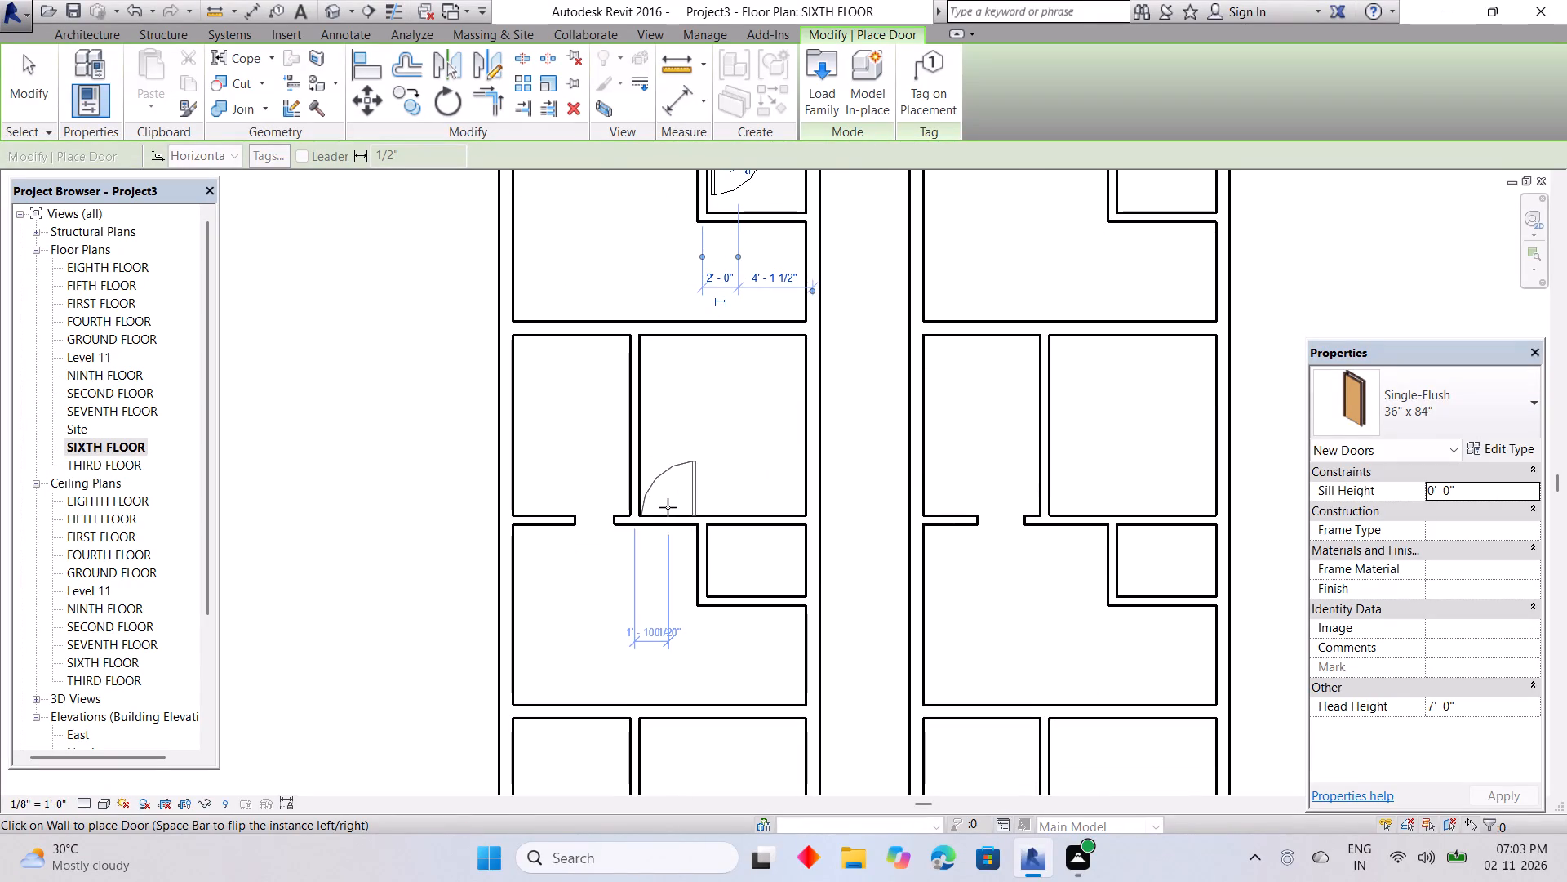
pyautogui.press('space')
pyautogui.click(668, 507)
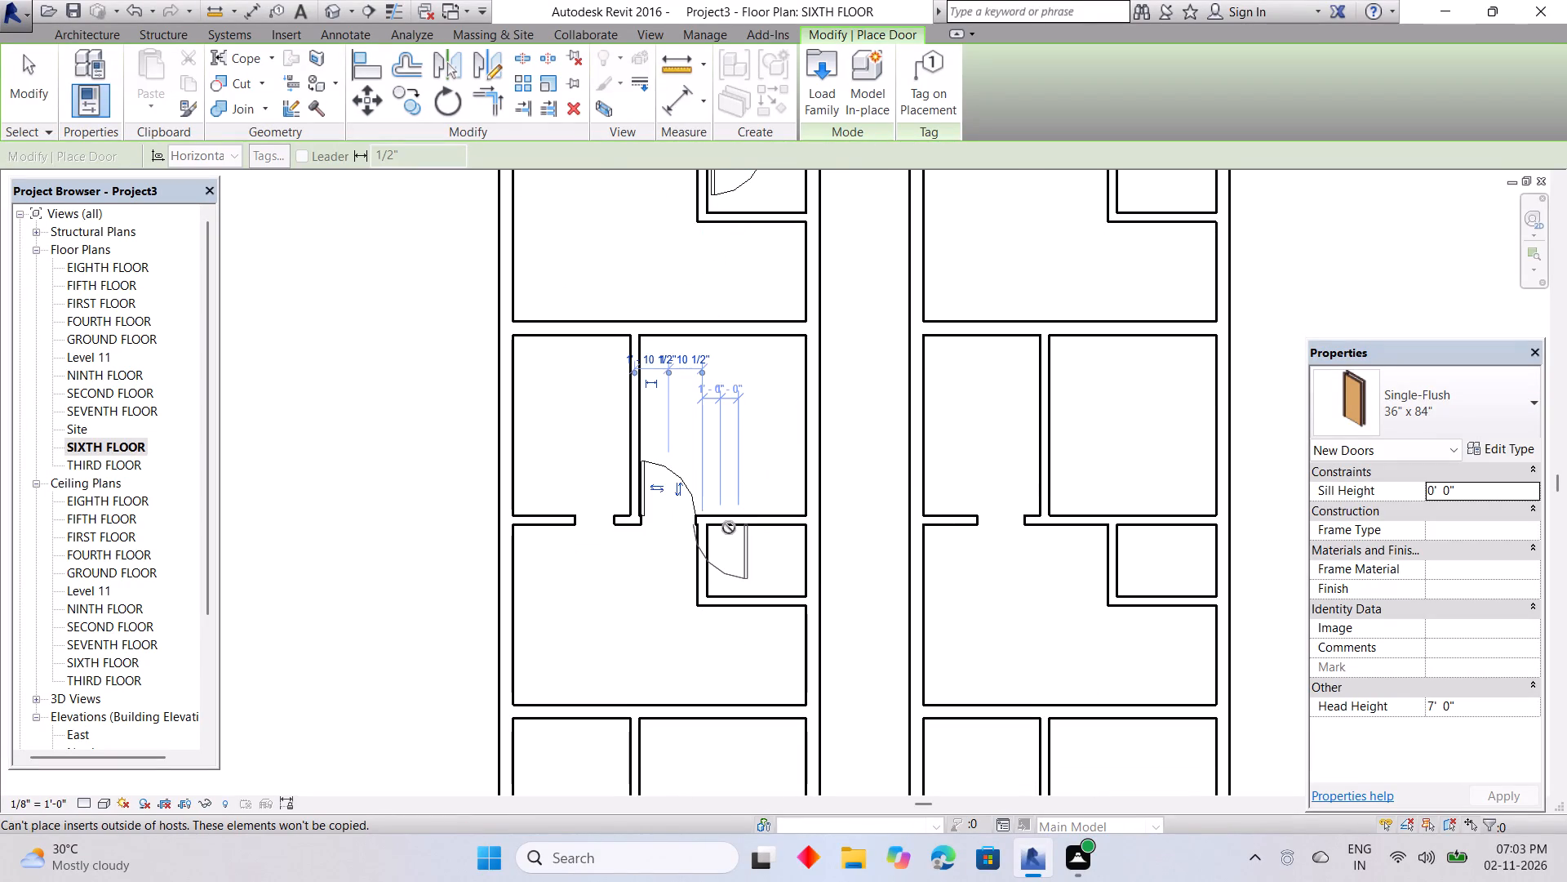
pyautogui.press('space')
pyautogui.click(738, 531)
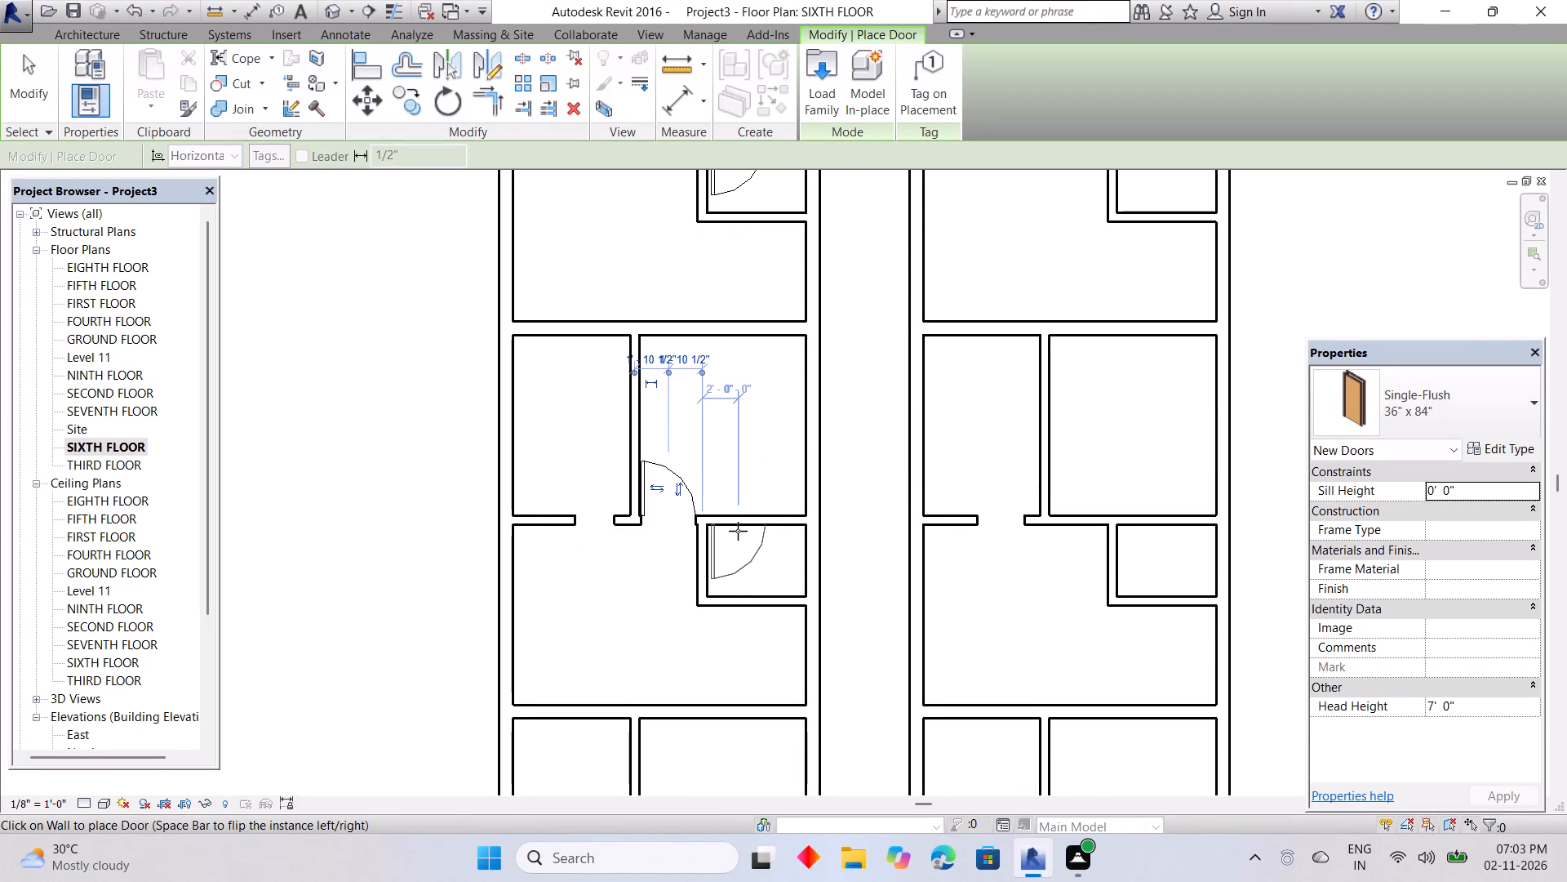
pyautogui.moveTo(737, 527); pyautogui.dragTo(744, 188, button='middle')
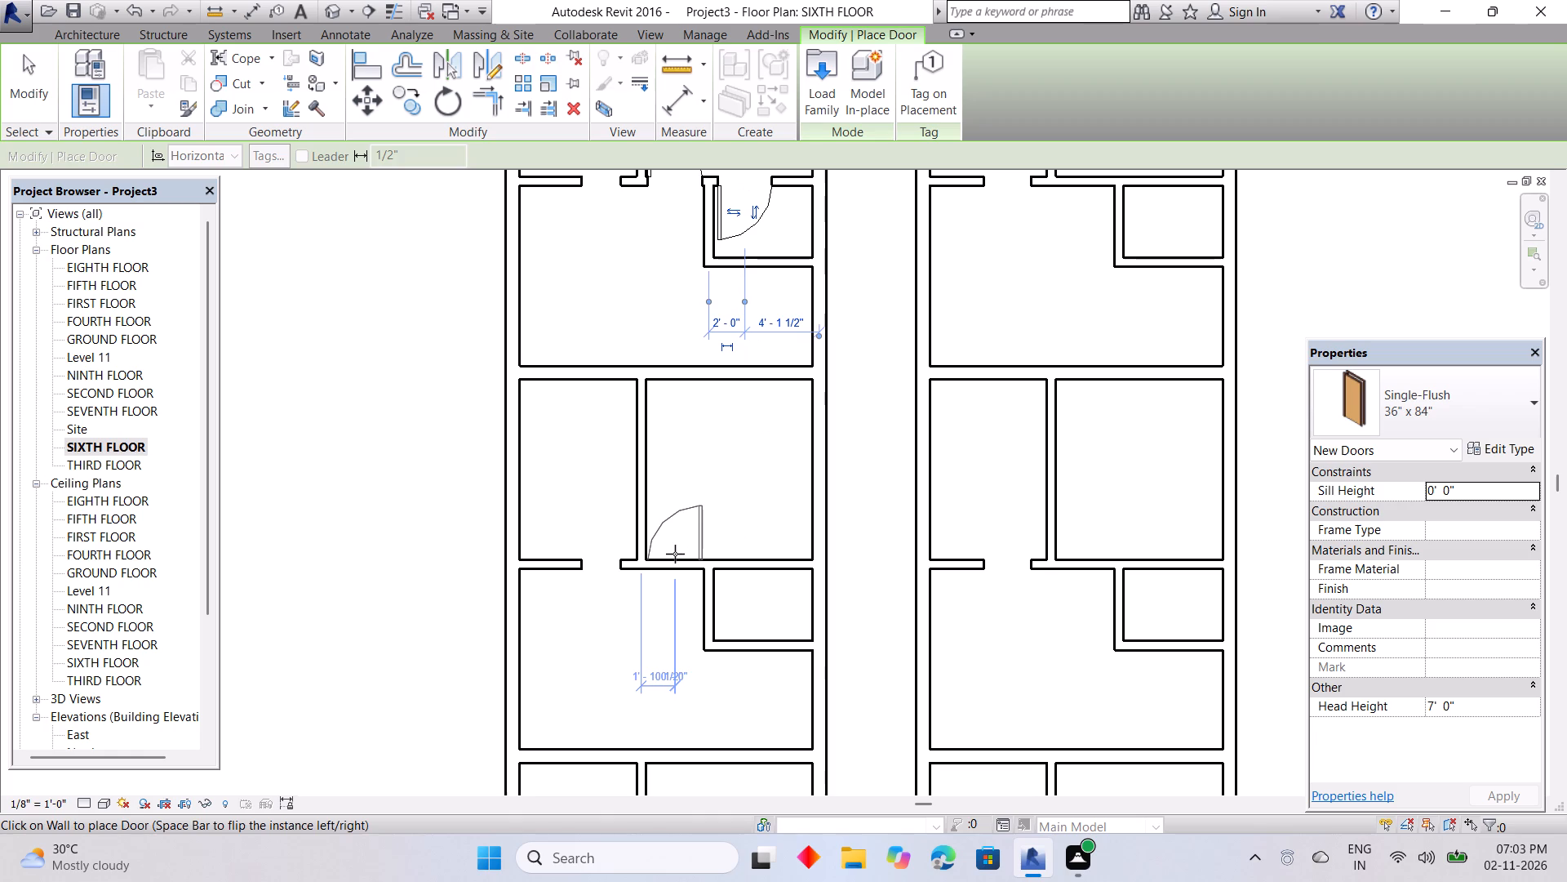
pyautogui.click(675, 554)
pyautogui.press('space')
pyautogui.click(748, 573)
pyautogui.press('space')
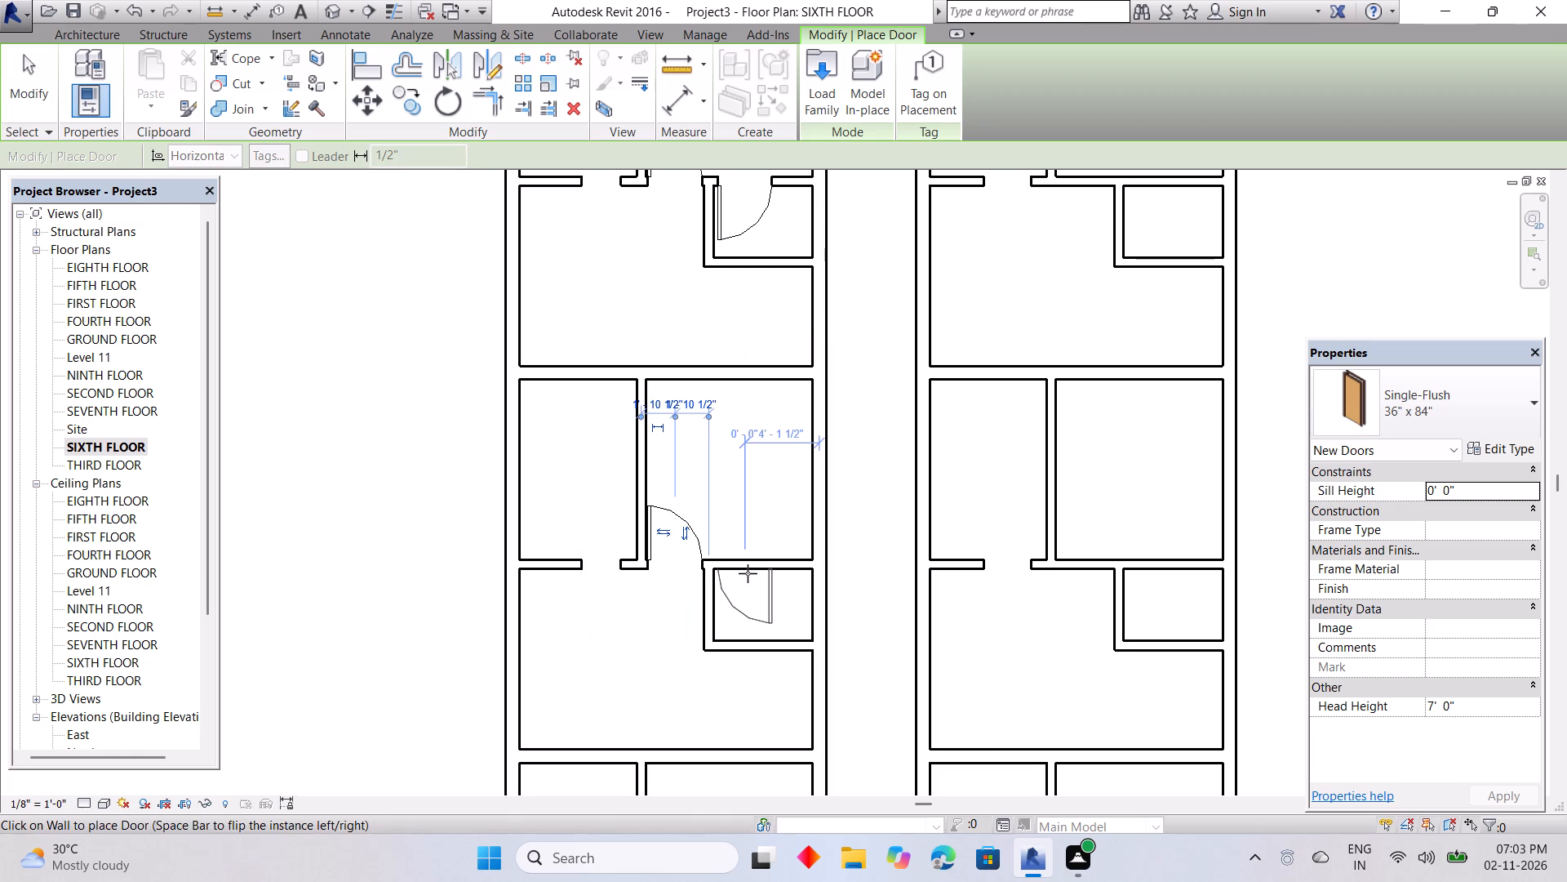
# Place west-hinged doors in the southernmost west unit, 1'-10 1/2" from the northeast room's west partition and 2'-0" from the small room's.
pyautogui.moveTo(745, 572); pyautogui.dragTo(776, 228, button='middle')
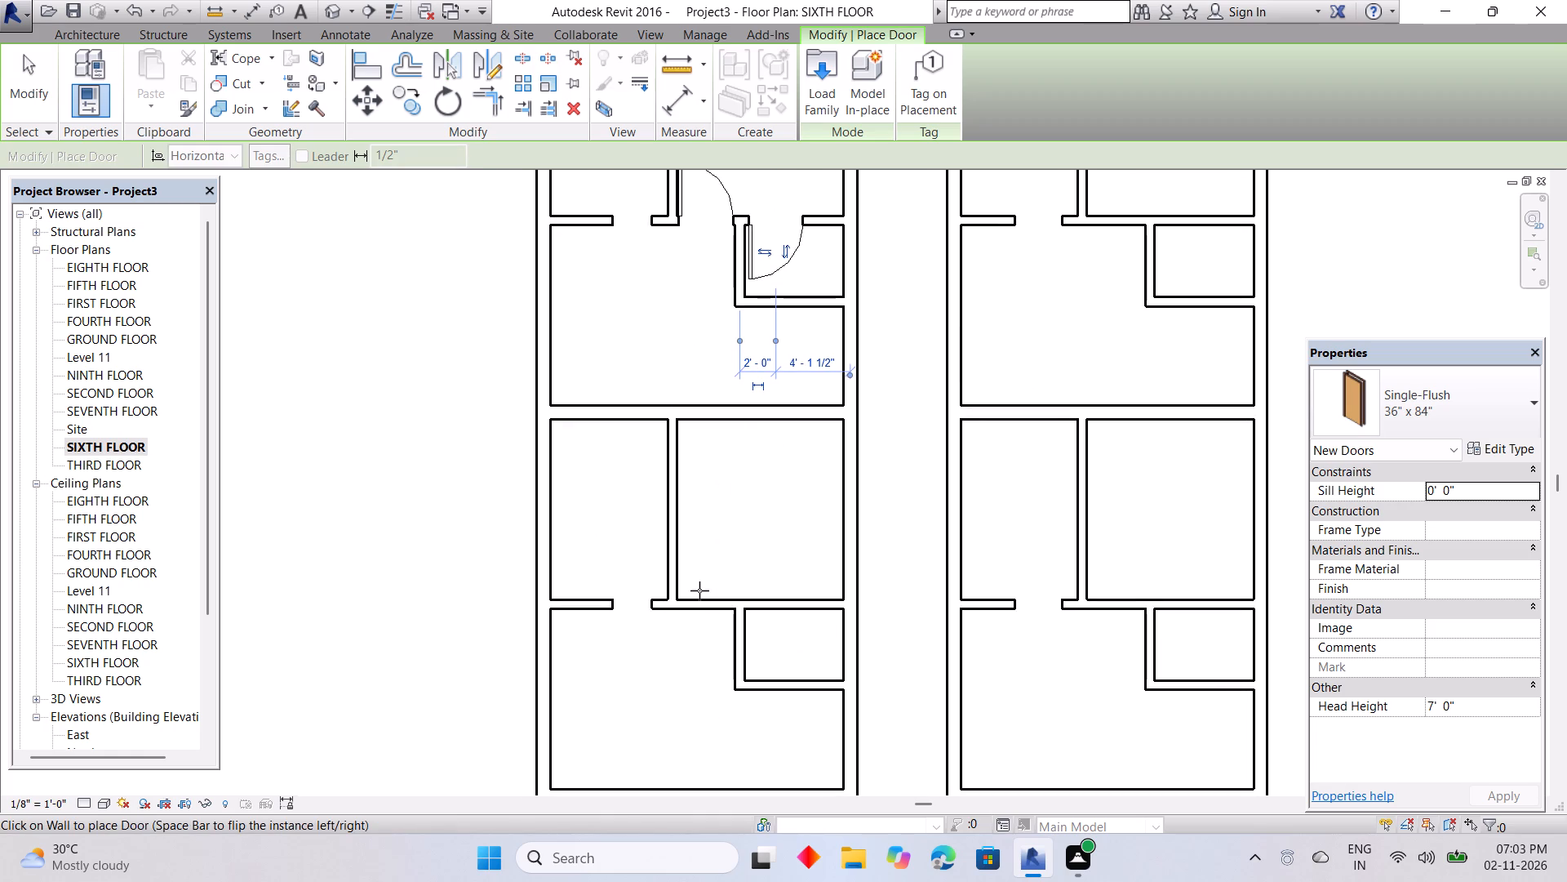
pyautogui.press('space')
pyautogui.click(704, 594)
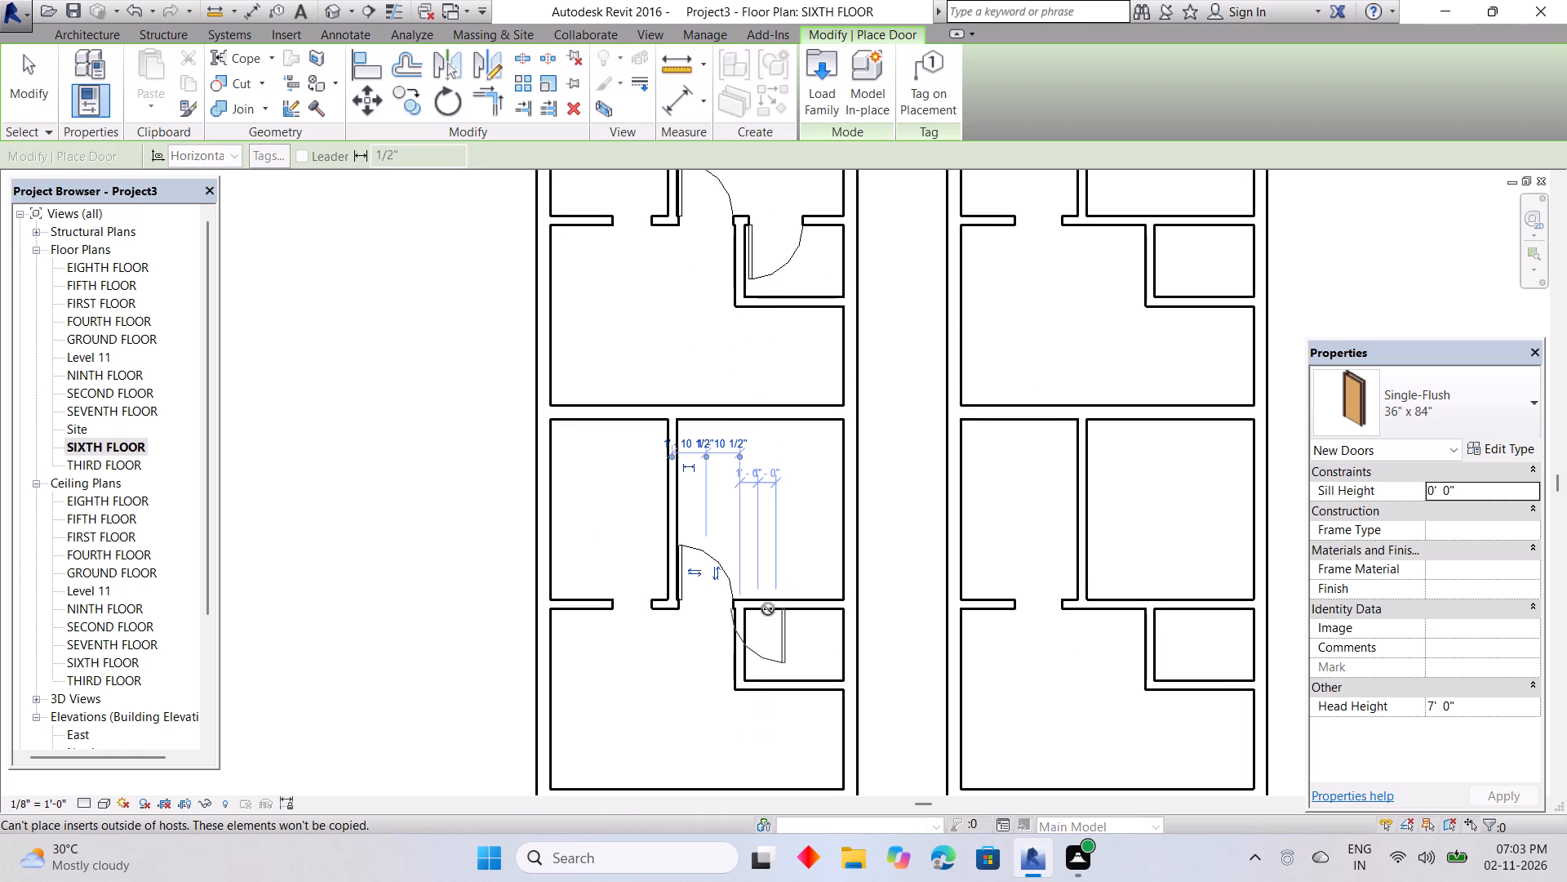
pyautogui.click(773, 610)
pyautogui.press('space')
pyautogui.moveTo(771, 608); pyautogui.dragTo(791, 212, button='middle')
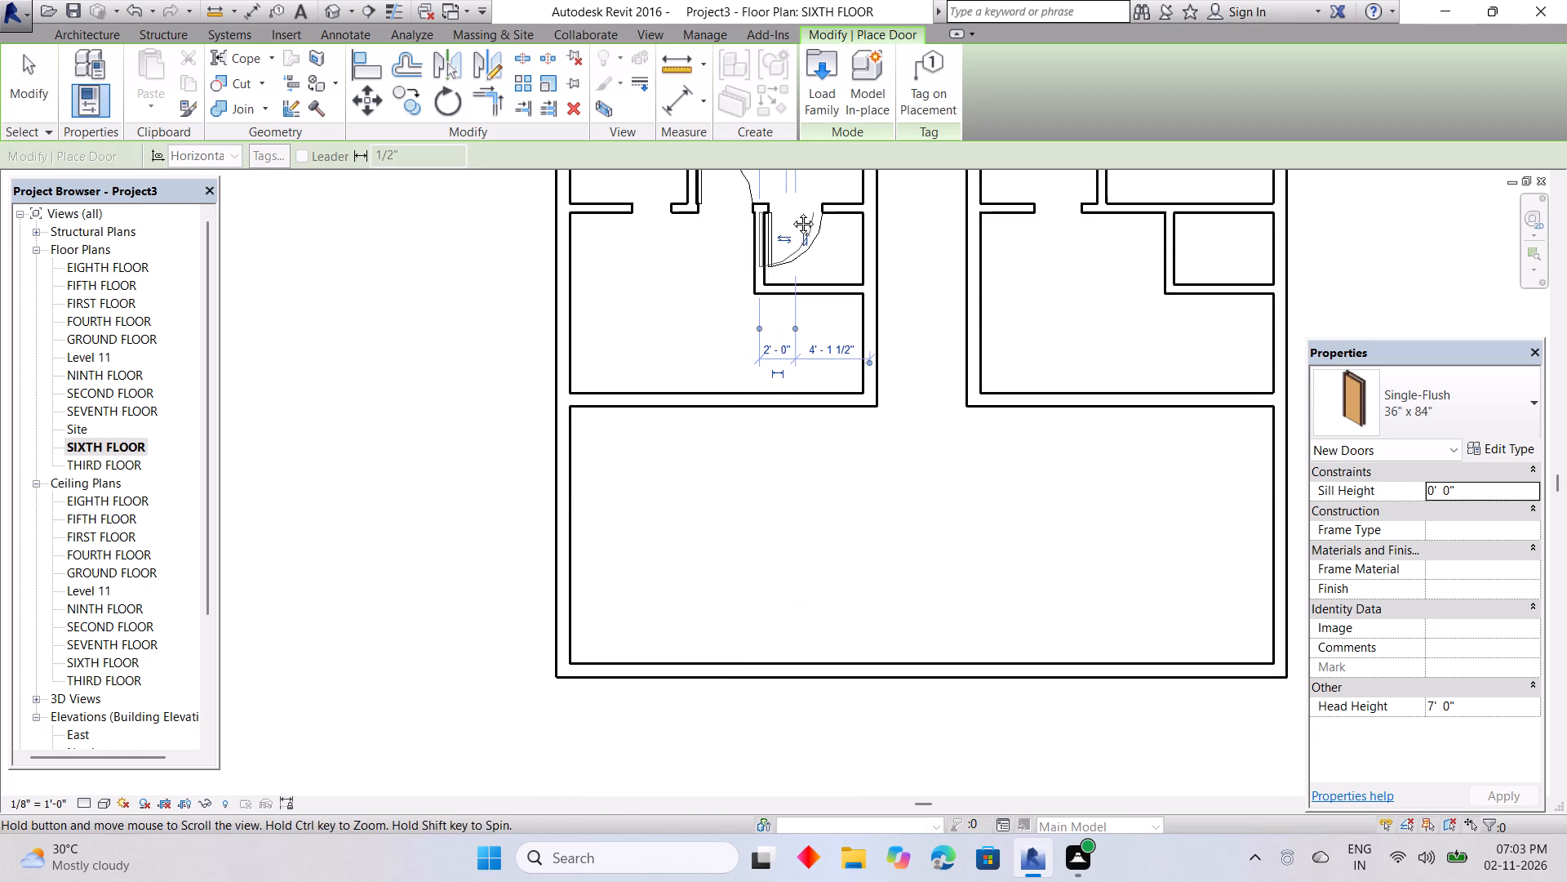
pyautogui.moveTo(791, 212); pyautogui.dragTo(791, 211, button='middle')
# Place west-hinged doors in the two southern east units, centred 2'-0" (small room) and 1'-10 1/2" (northeast room) from the west partitions.
pyautogui.moveTo(949, 317); pyautogui.dragTo(421, 643, button='middle')
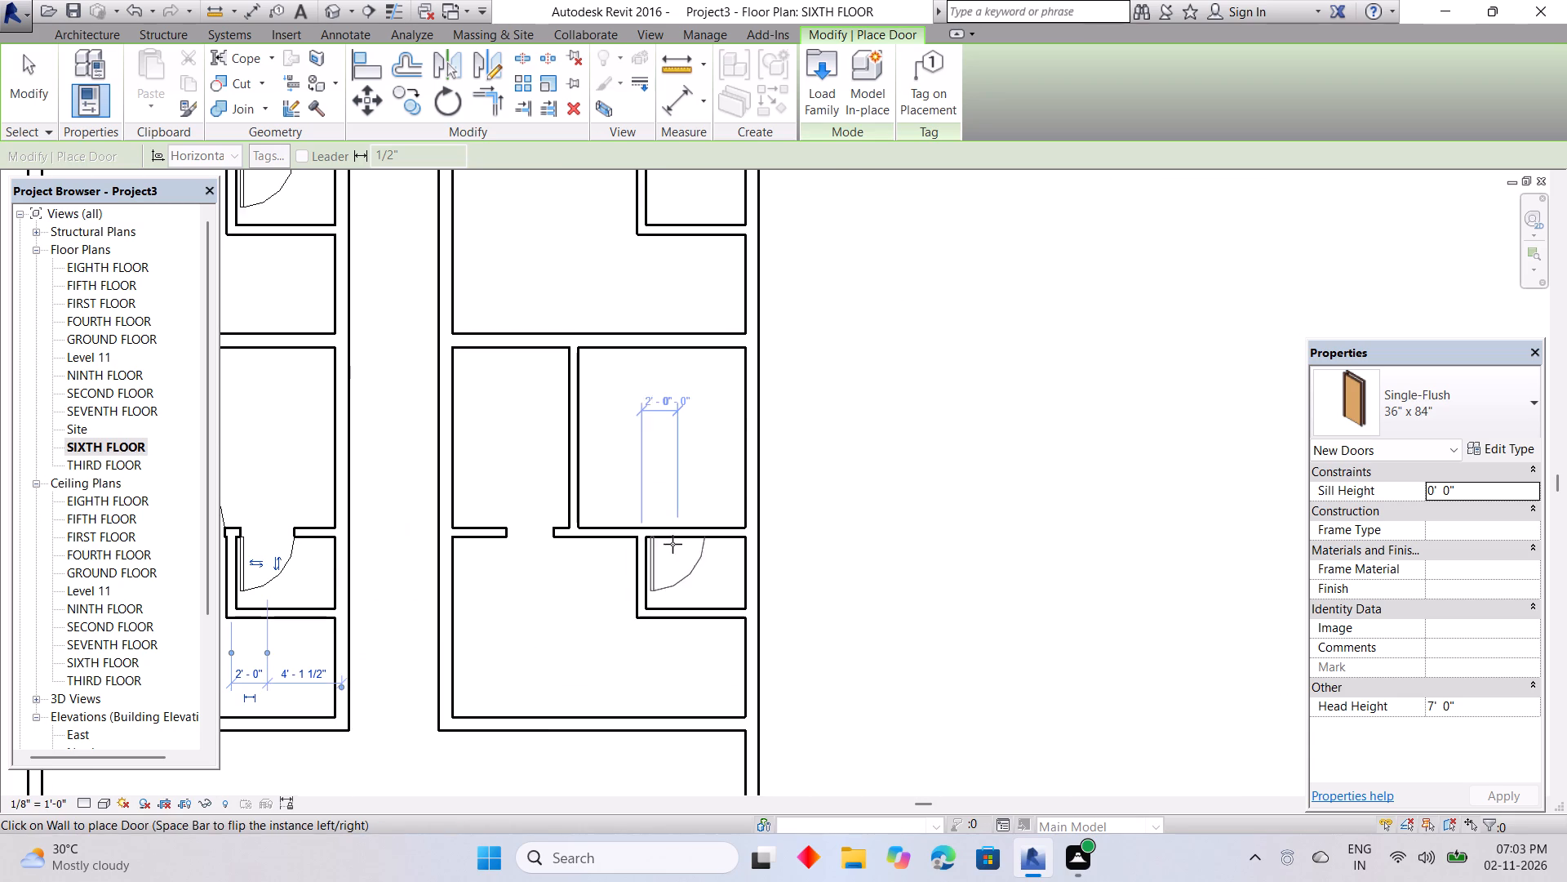
pyautogui.click(681, 542)
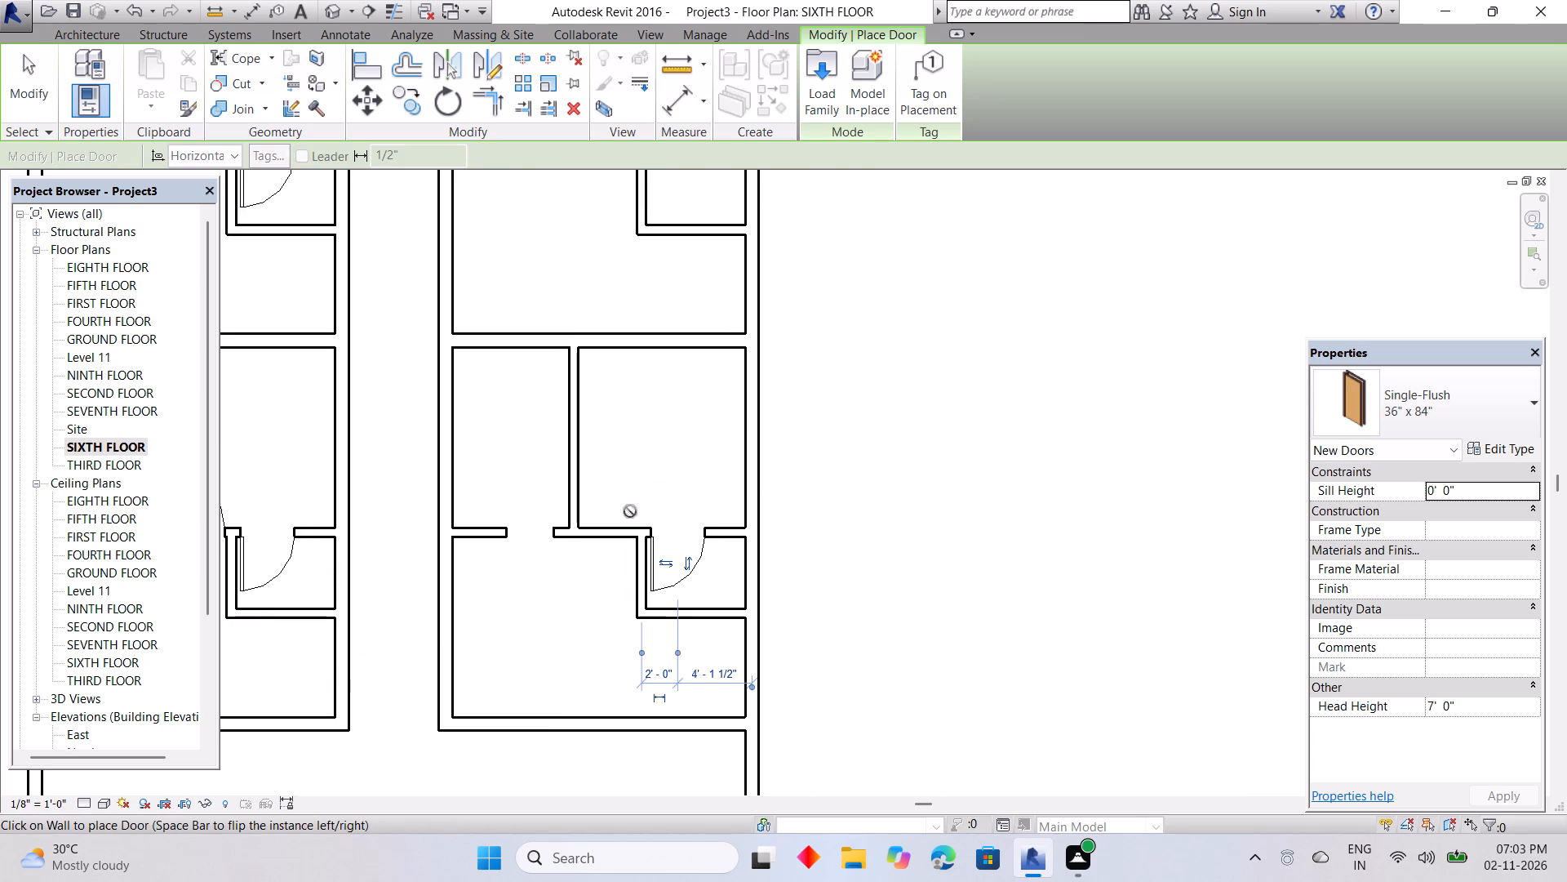
pyautogui.press('space')
pyautogui.click(607, 523)
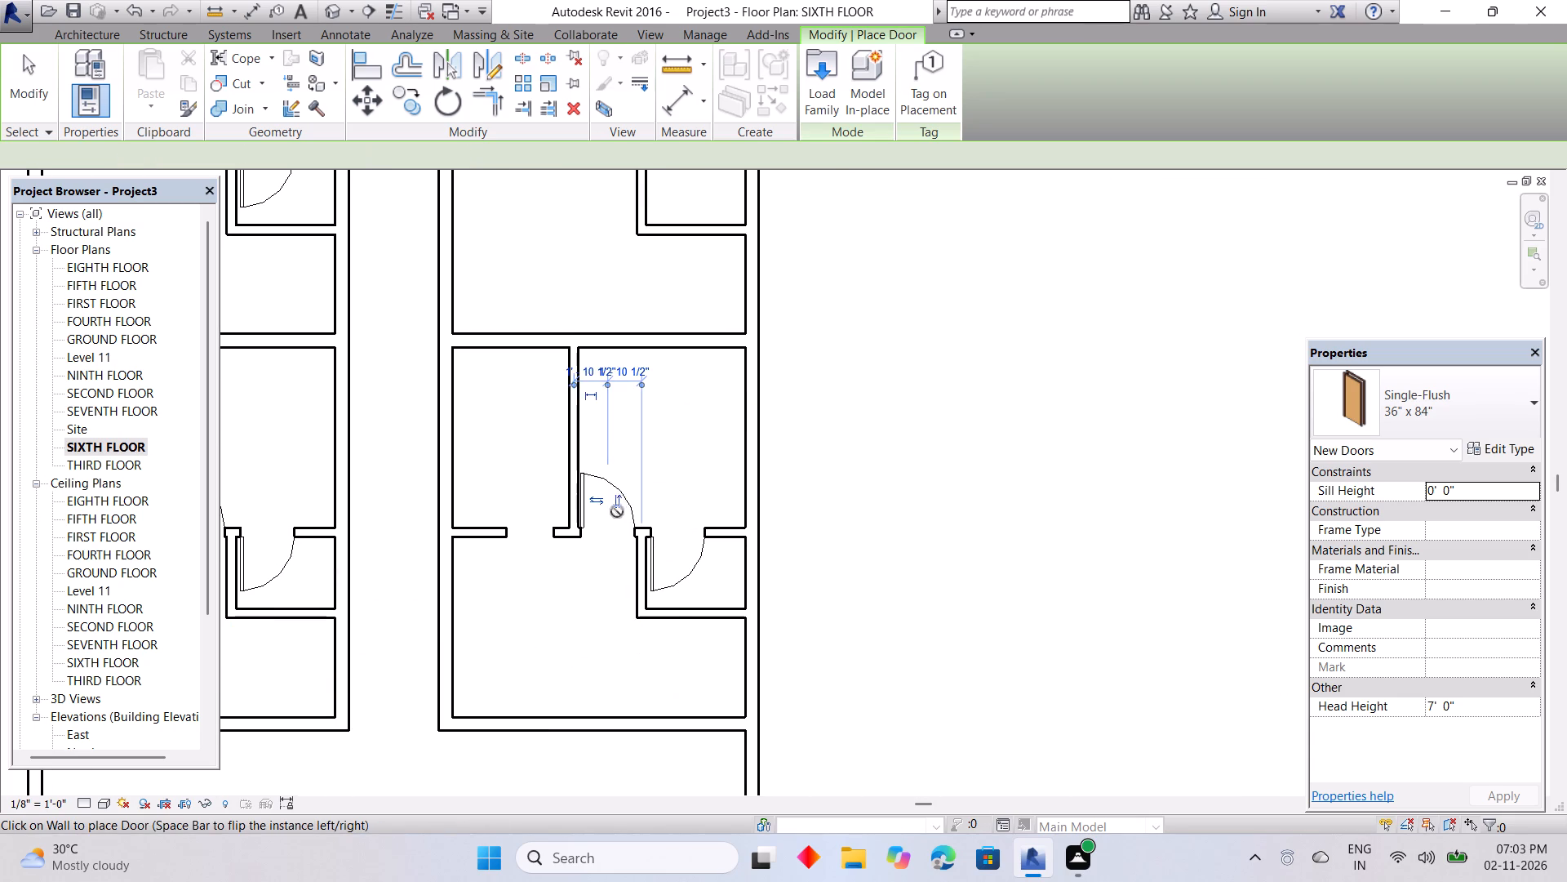
pyautogui.moveTo(686, 400); pyautogui.dragTo(608, 680, button='middle')
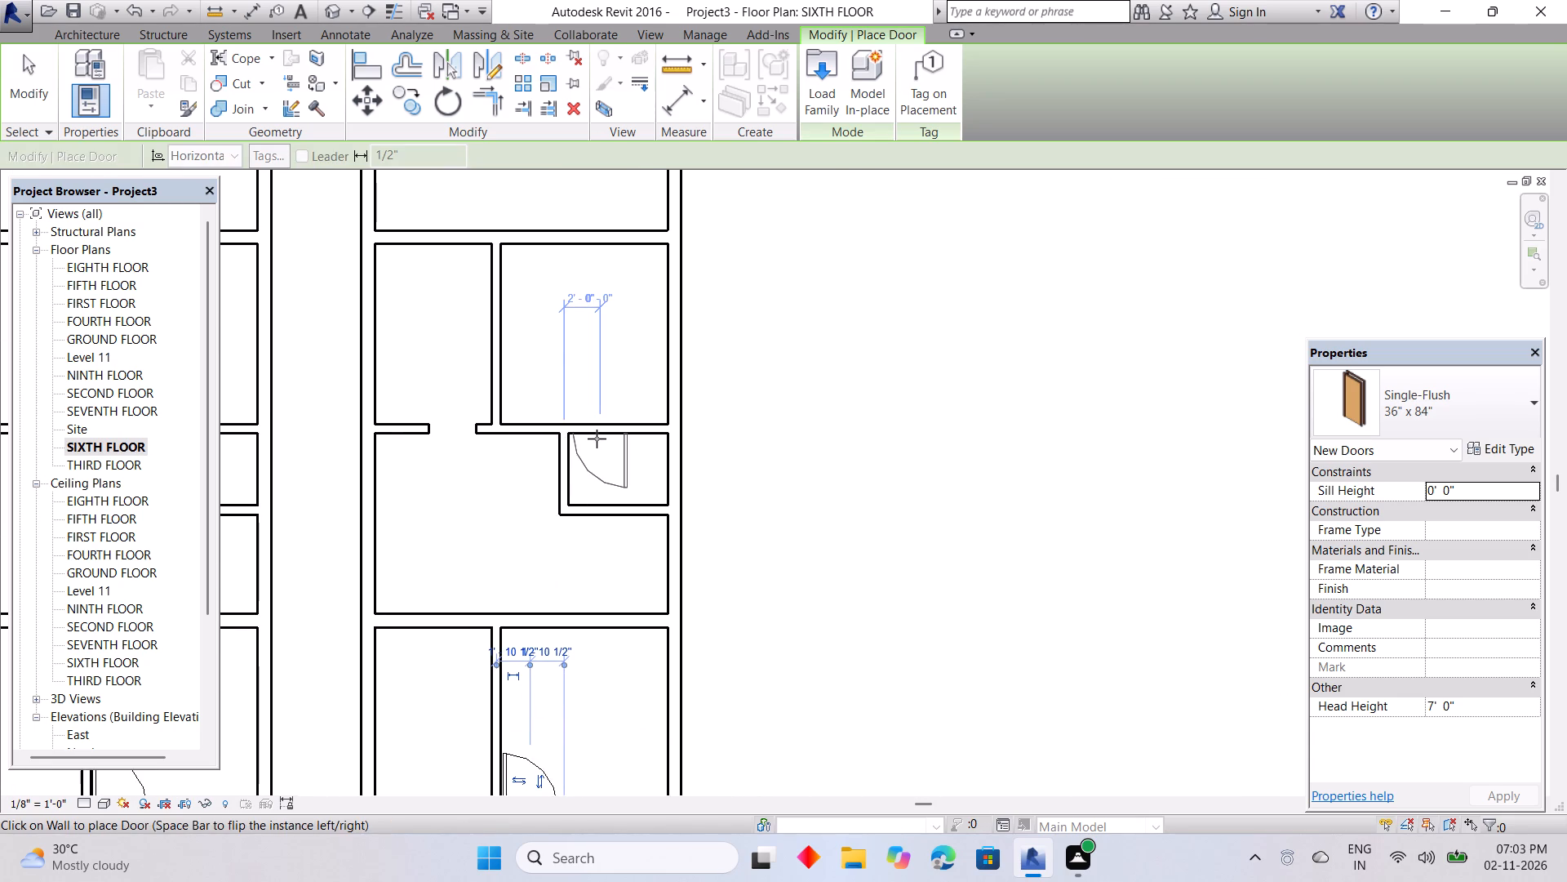
pyautogui.press('space')
pyautogui.click(598, 439)
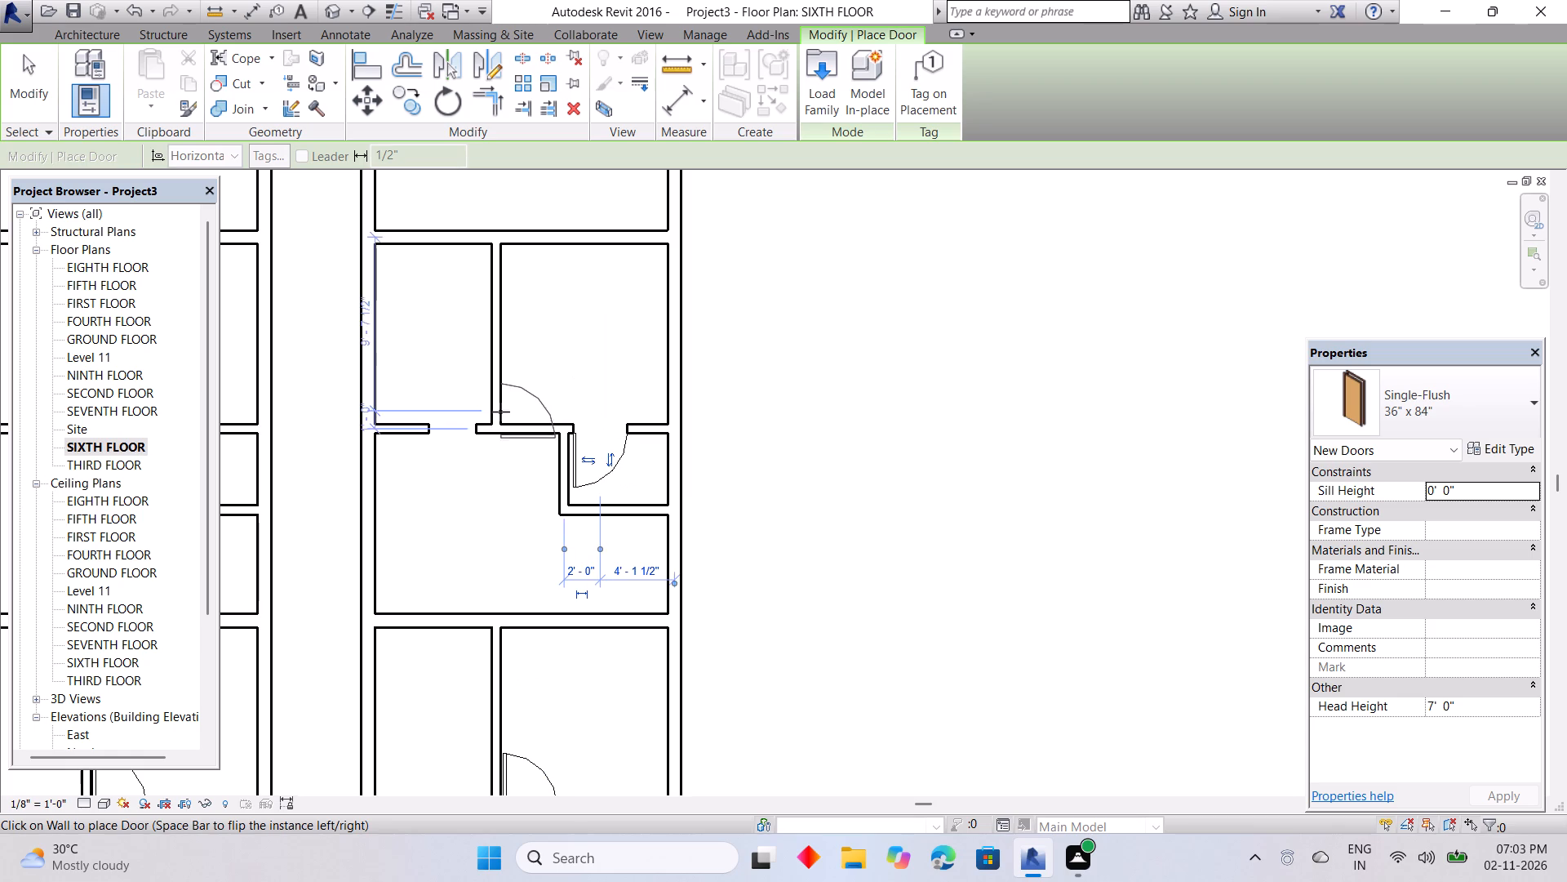
pyautogui.press('space')
pyautogui.click(535, 418)
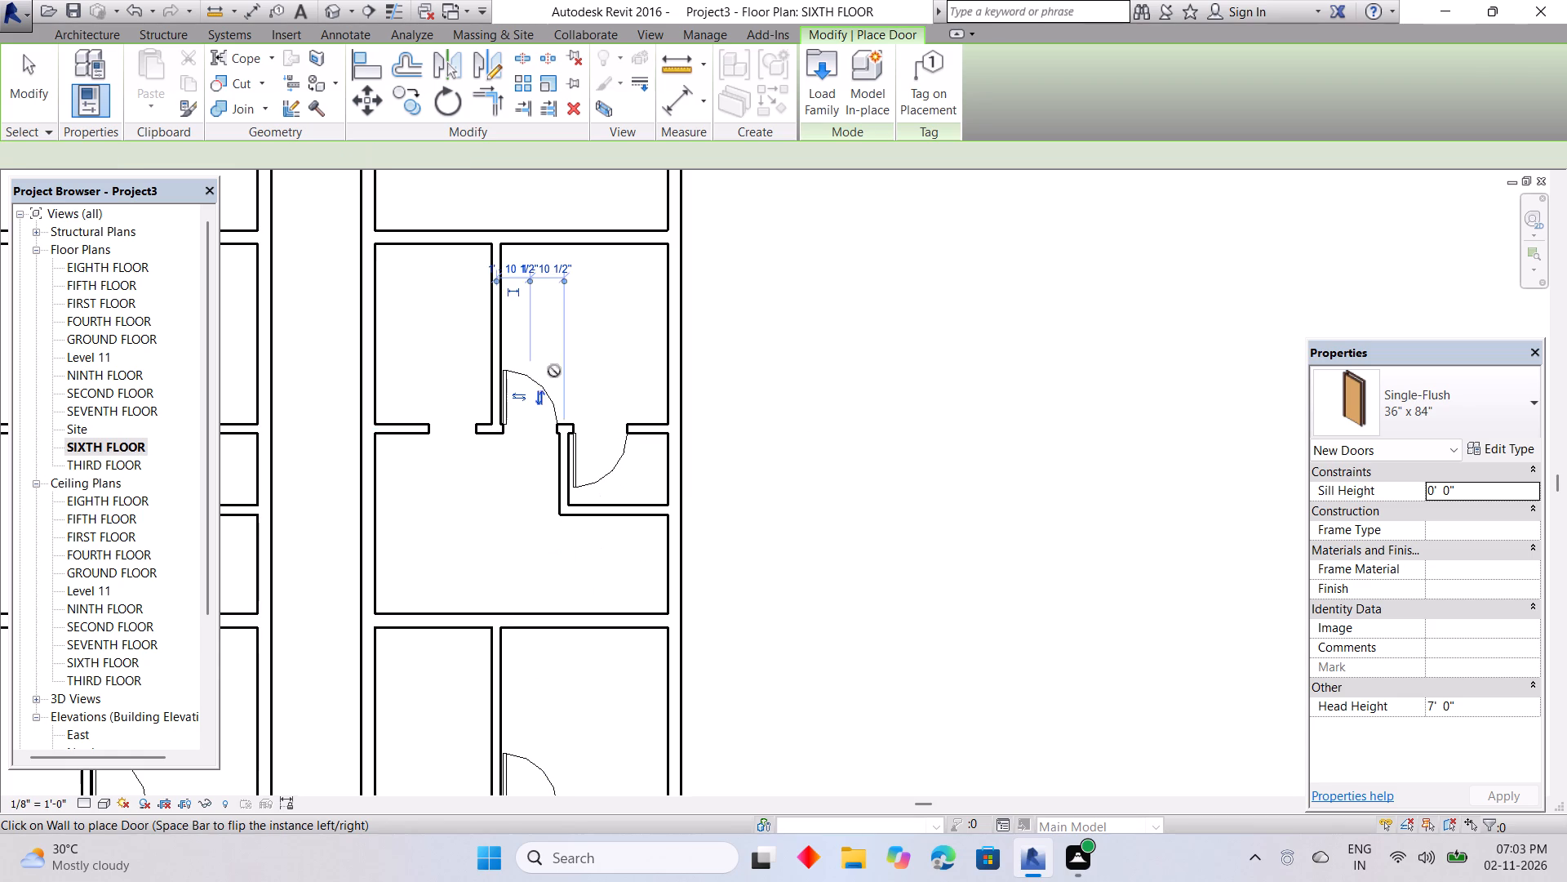
# Place west-hinged doors in the two northern east units, centred 2'-0" (small room) and 1'-10 1/2" (northeast room) from the west partitions.
pyautogui.moveTo(557, 364); pyautogui.dragTo(609, 692, button='middle')
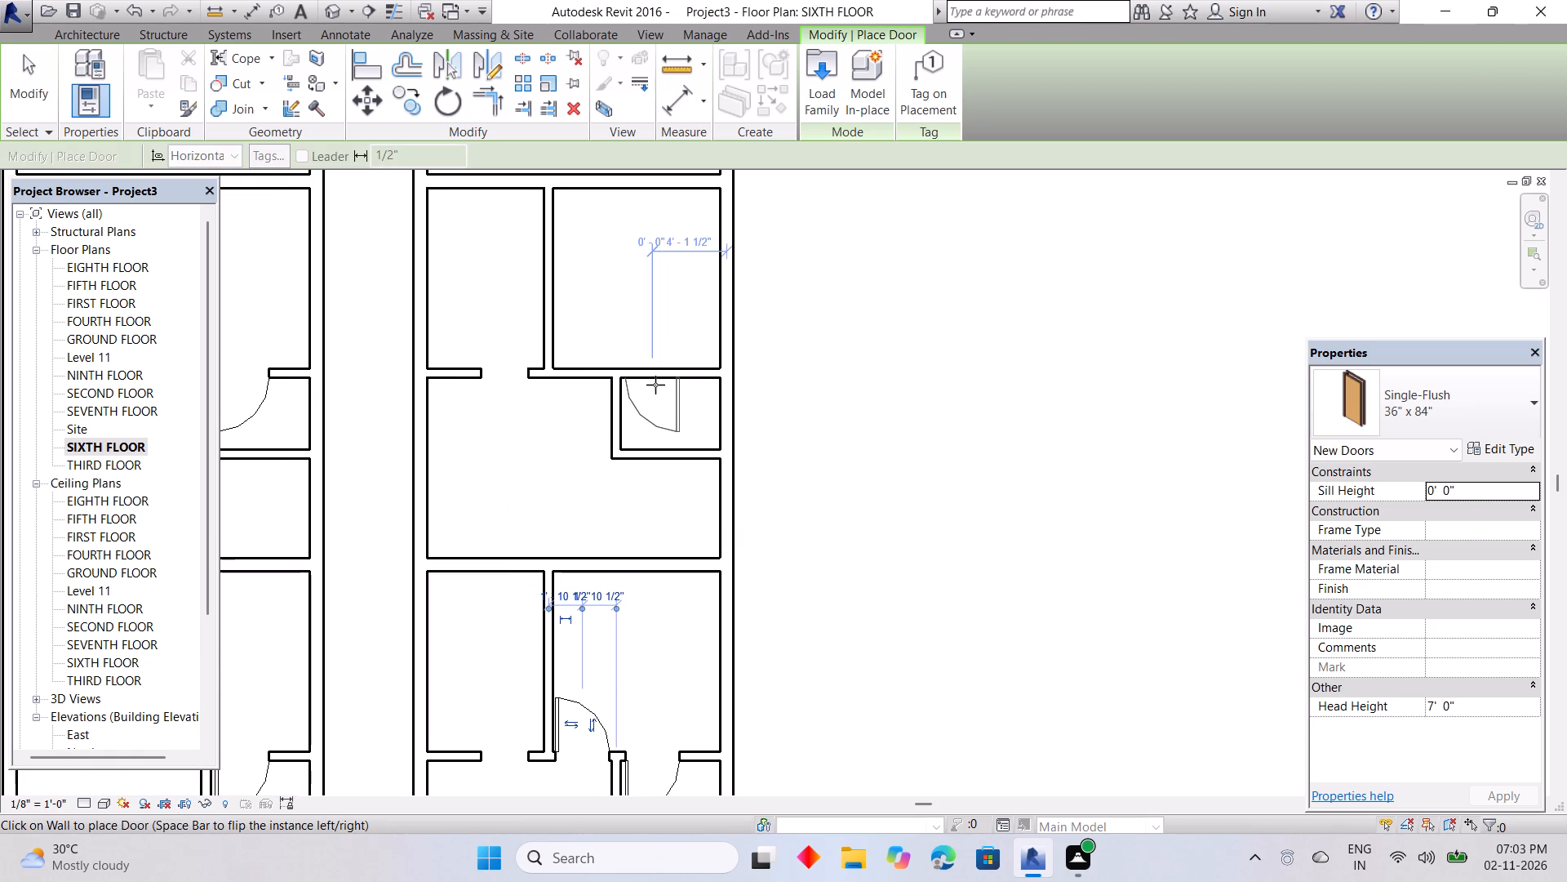
pyautogui.click(655, 385)
pyautogui.press('space')
pyautogui.click(586, 362)
pyautogui.press('space')
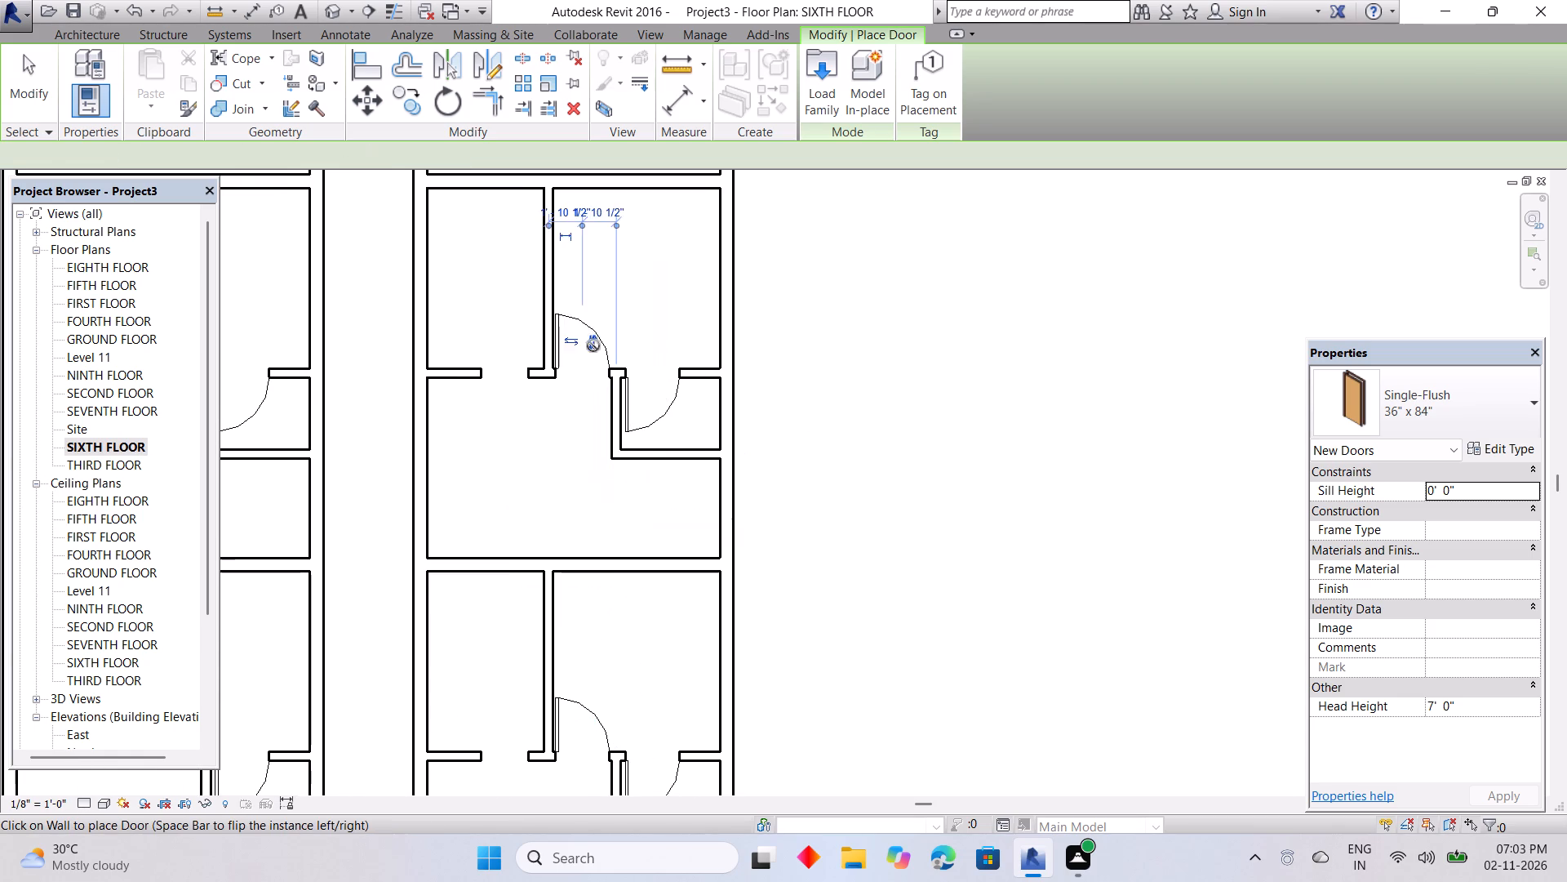
pyautogui.moveTo(604, 331); pyautogui.dragTo(574, 653, button='middle')
pyautogui.click(621, 314)
pyautogui.press('space')
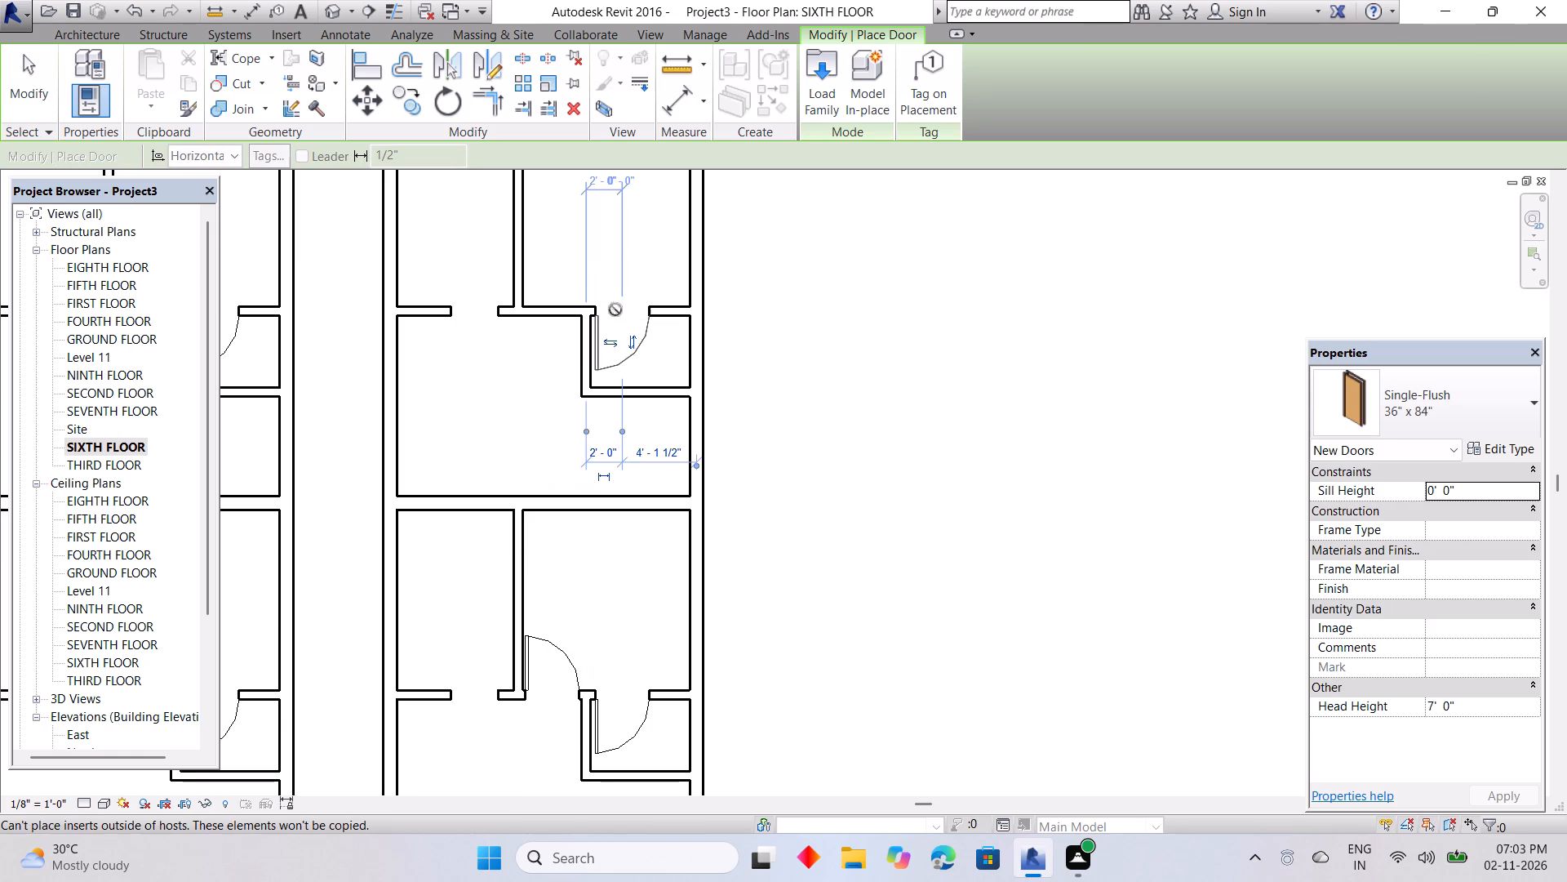
pyautogui.click(553, 300)
pyautogui.press('space')
pyautogui.moveTo(574, 278); pyautogui.dragTo(522, 672, button='middle')
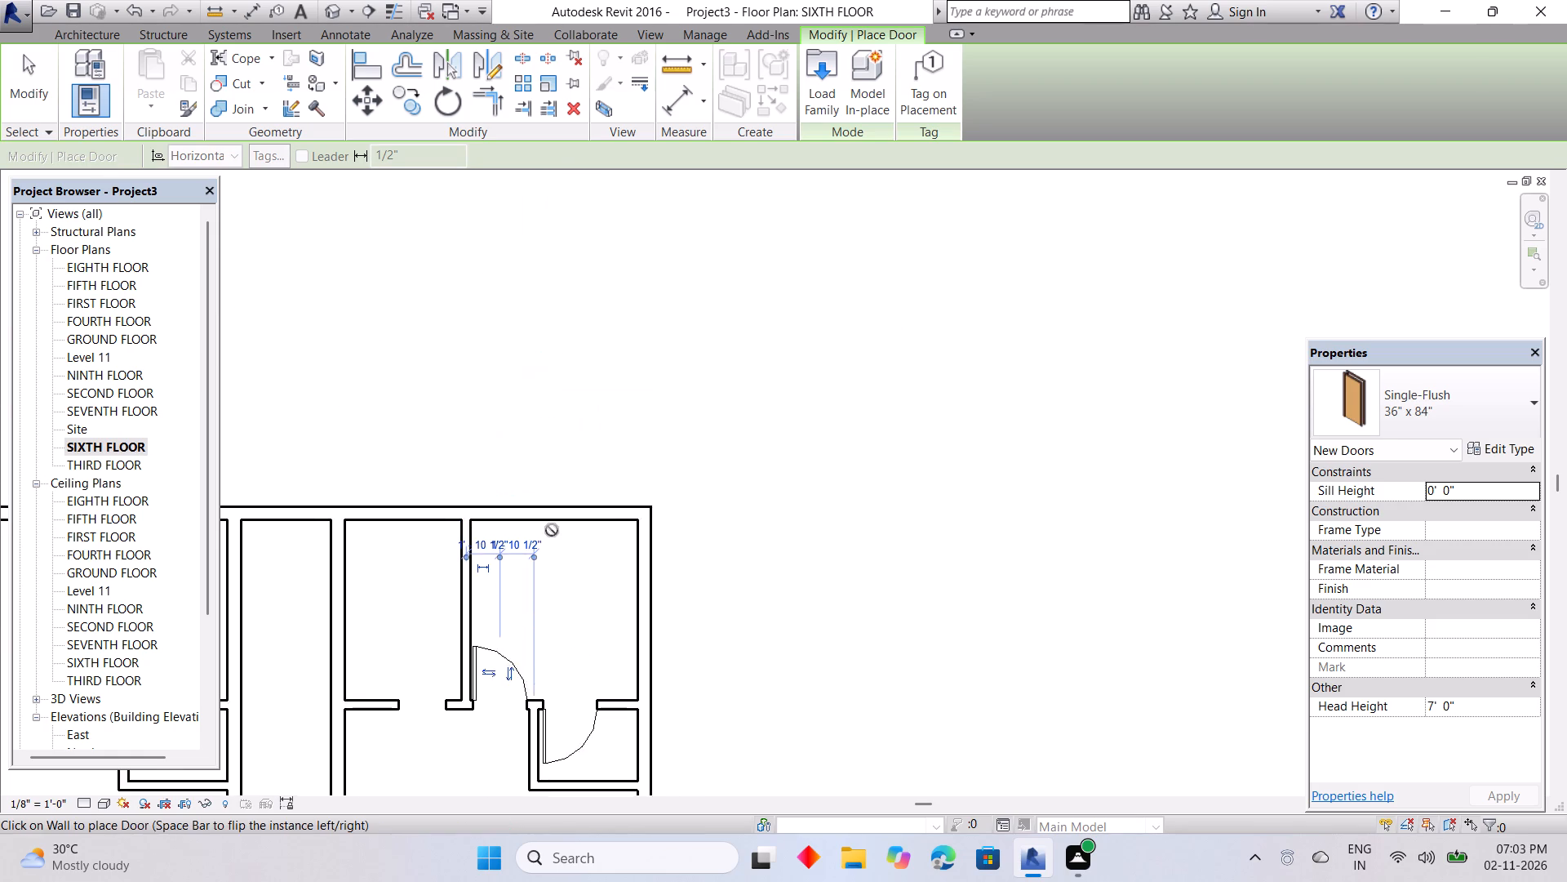
pyautogui.scroll(-3, 552, 530)
pyautogui.moveTo(569, 595); pyautogui.dragTo(692, 374, button='middle')
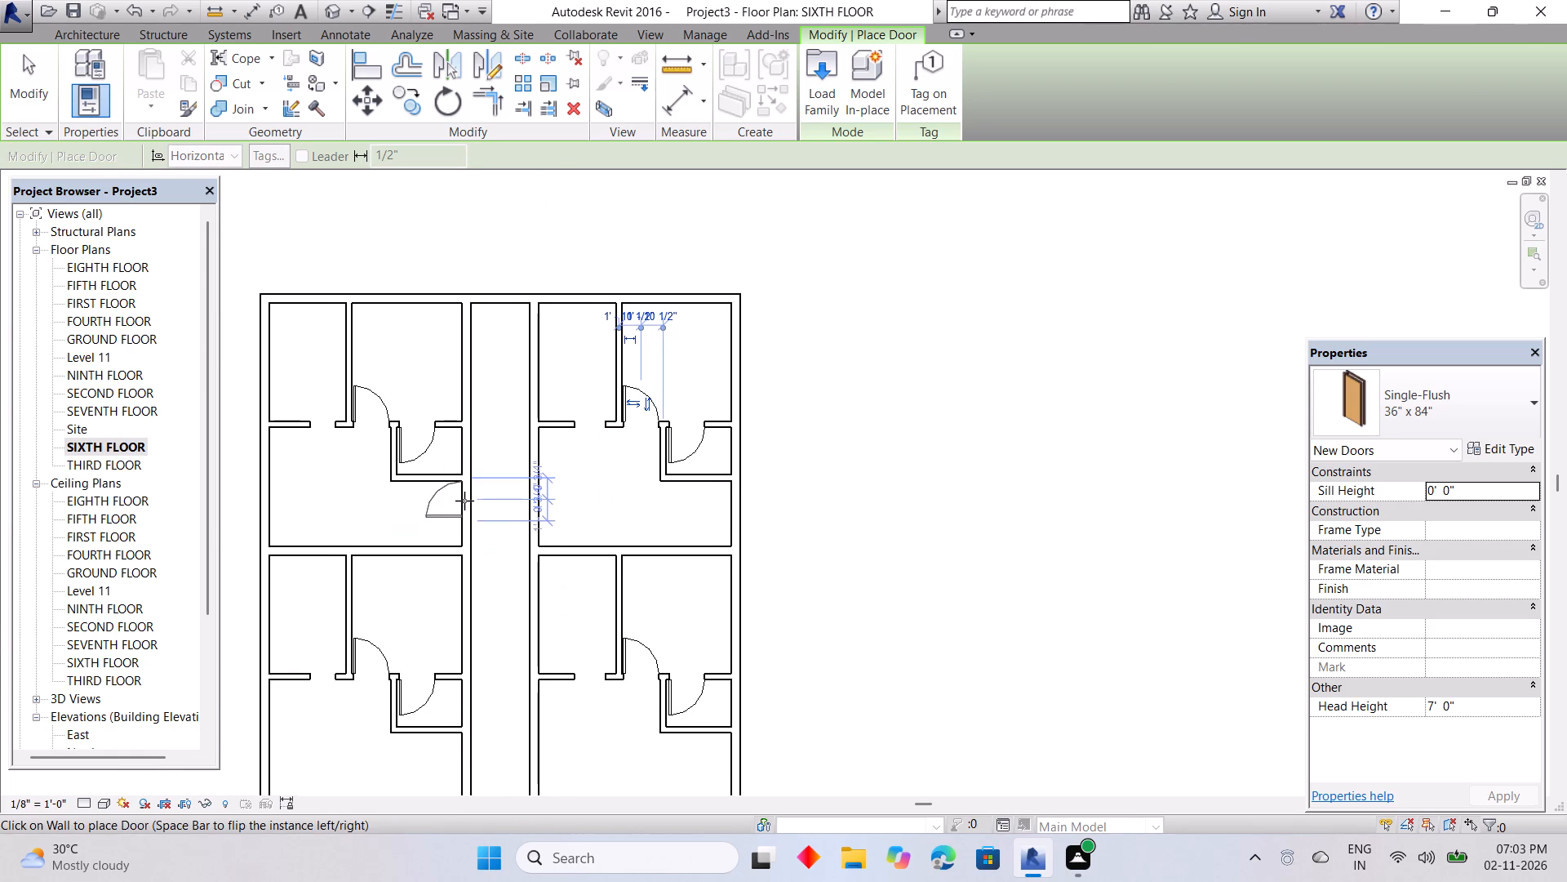
# Place south-hinged entrance doors in the corridor walls of both northernmost units, opening into the units and centred 2'-6" from the south party walls.
pyautogui.scroll(2, 450, 521)
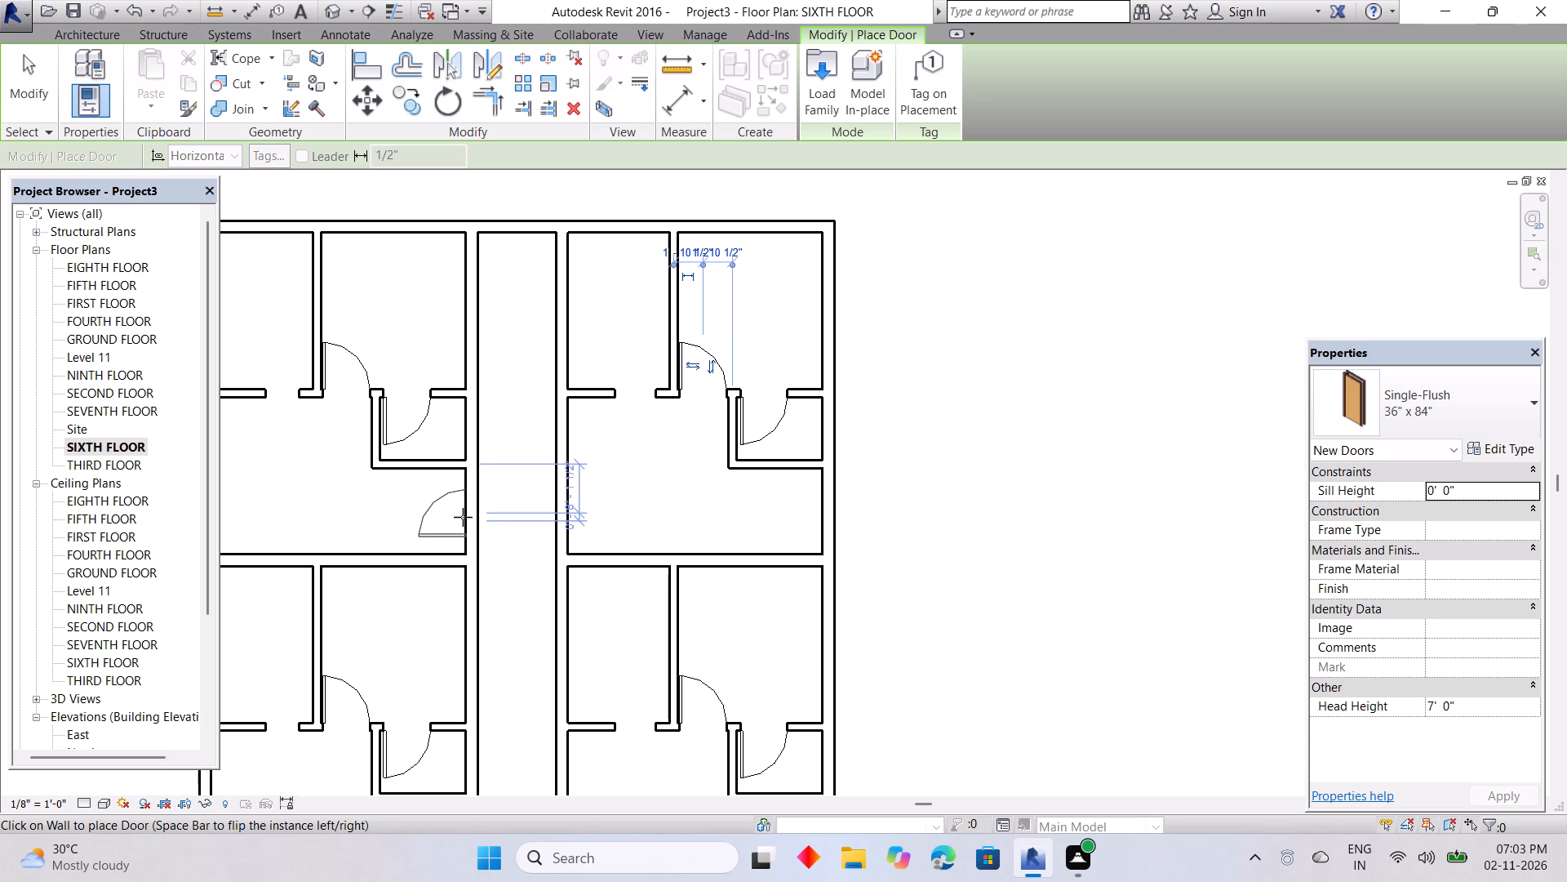
pyautogui.click(463, 522)
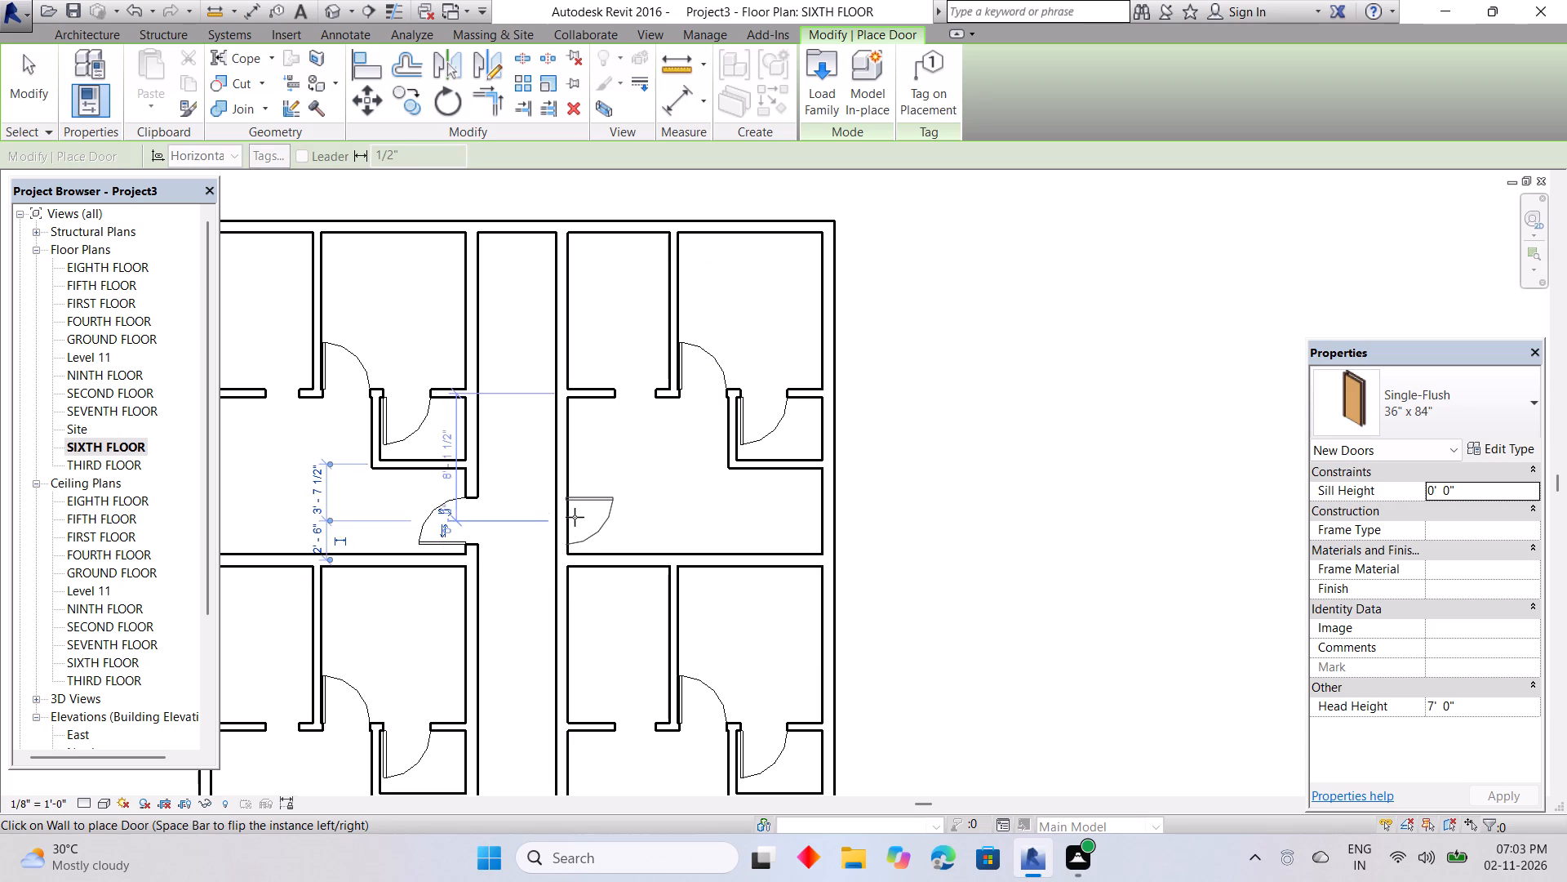
pyautogui.press('space')
pyautogui.click(575, 519)
# Place matching inward-opening, south-hinged entrance doors in the second pair of units from the north, centred 2'-6" from their south party walls.
pyautogui.moveTo(575, 519); pyautogui.dragTo(698, 316, button='middle')
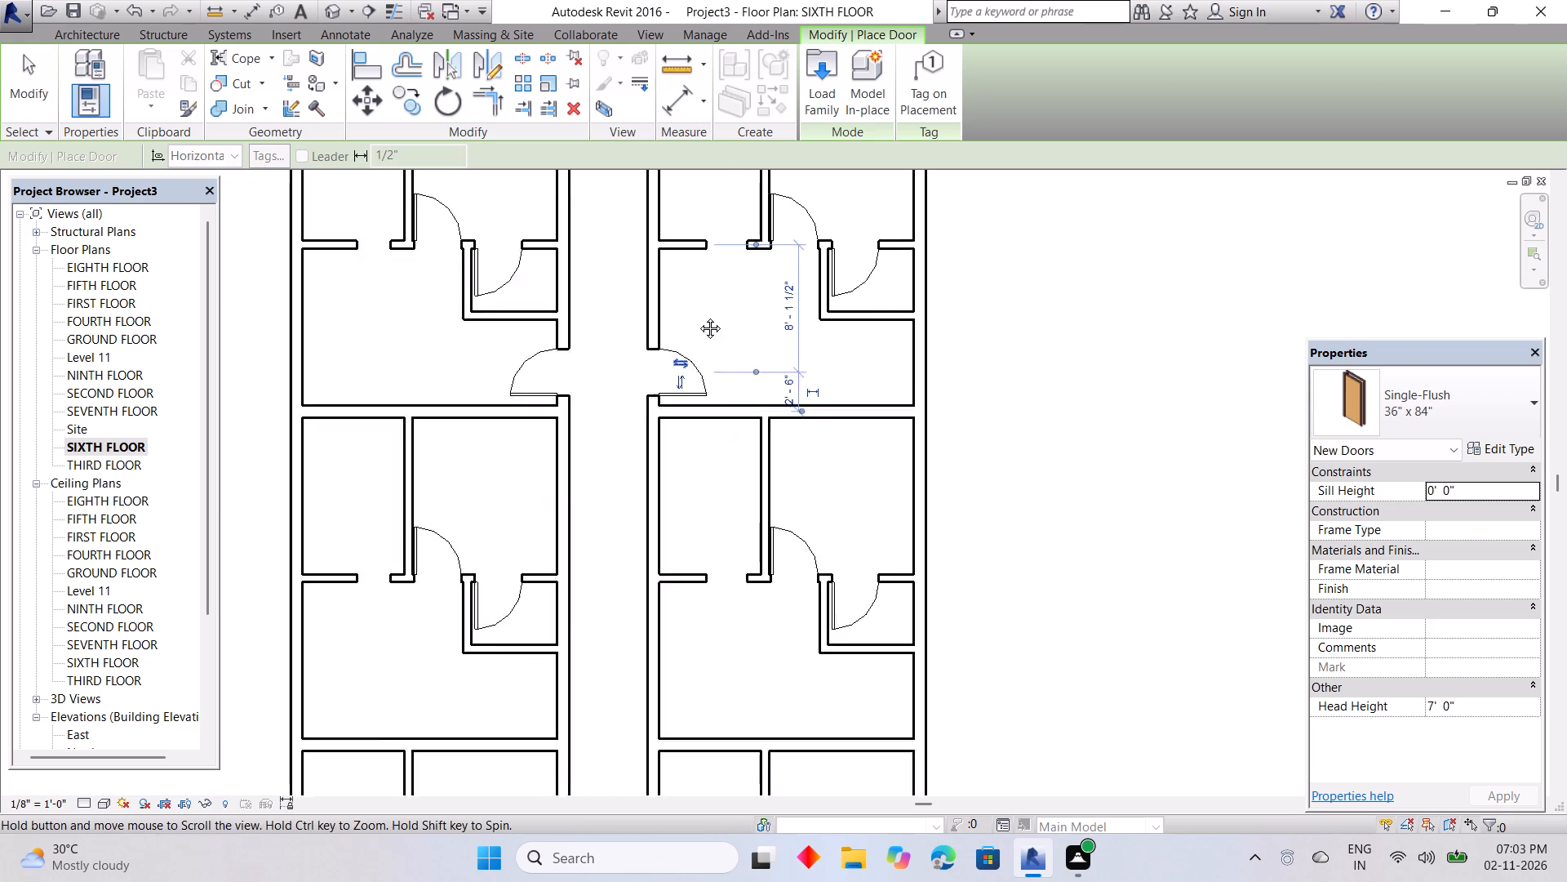
pyautogui.moveTo(698, 316); pyautogui.dragTo(705, 303, button='middle')
pyautogui.moveTo(627, 552); pyautogui.dragTo(643, 261, button='middle')
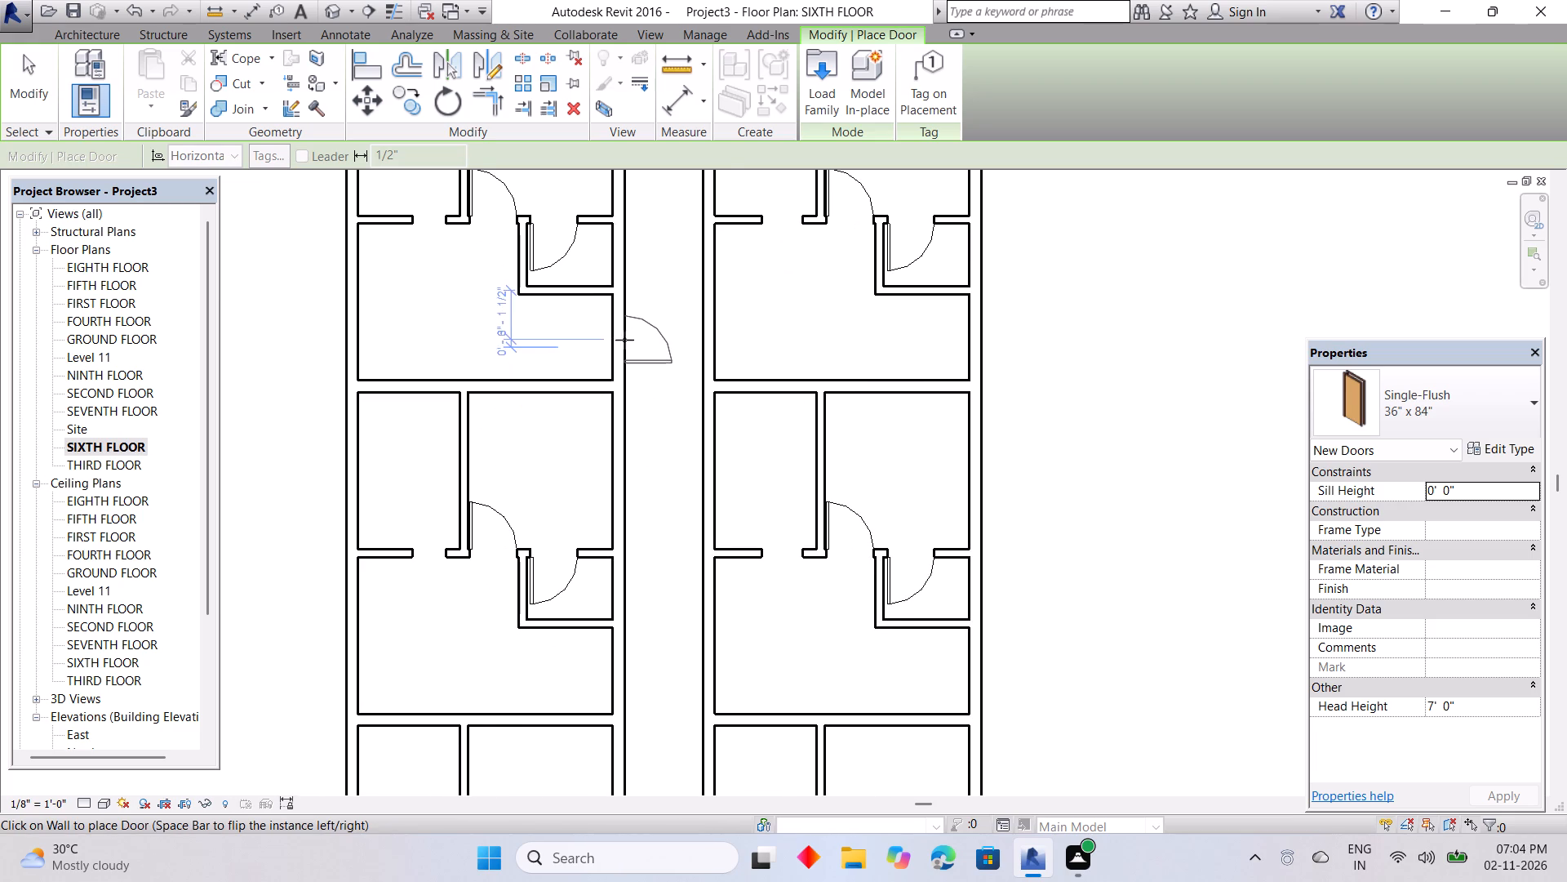
pyautogui.press('space')
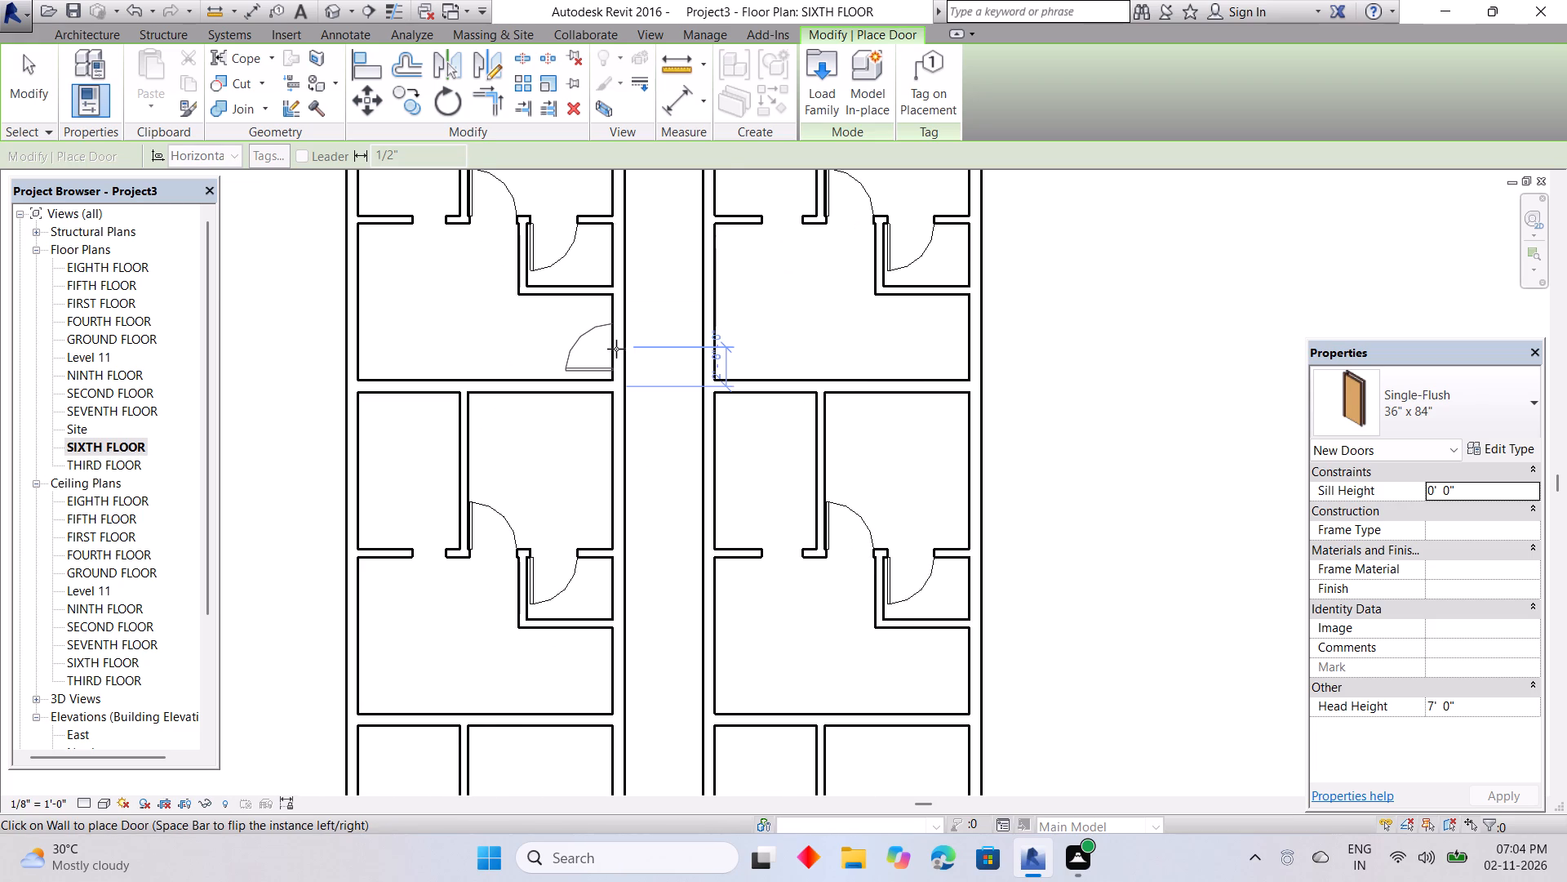
pyautogui.click(616, 349)
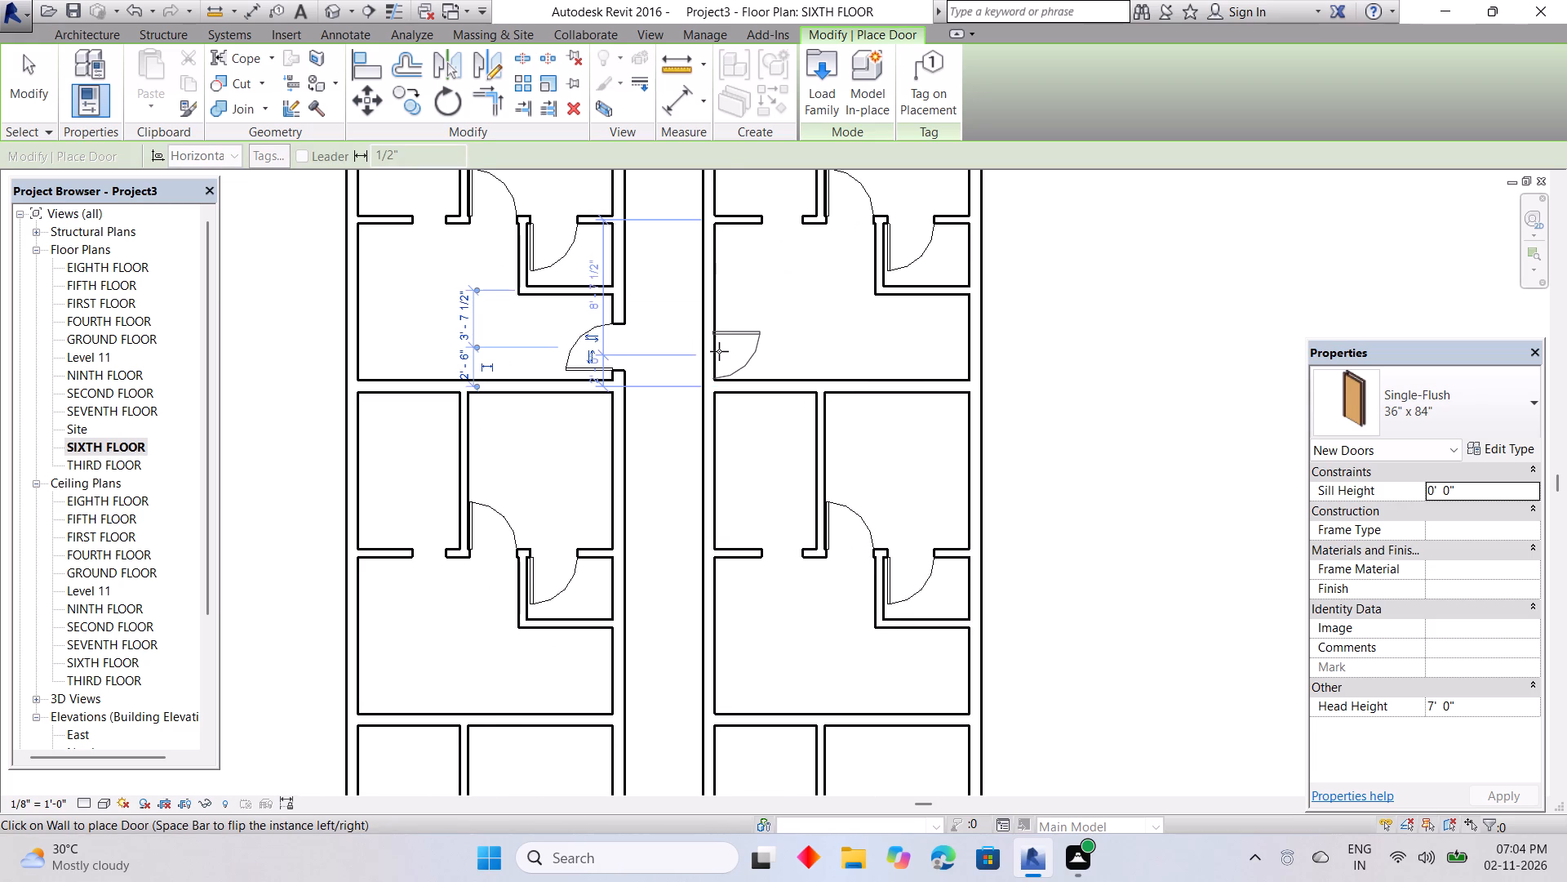
pyautogui.press('space')
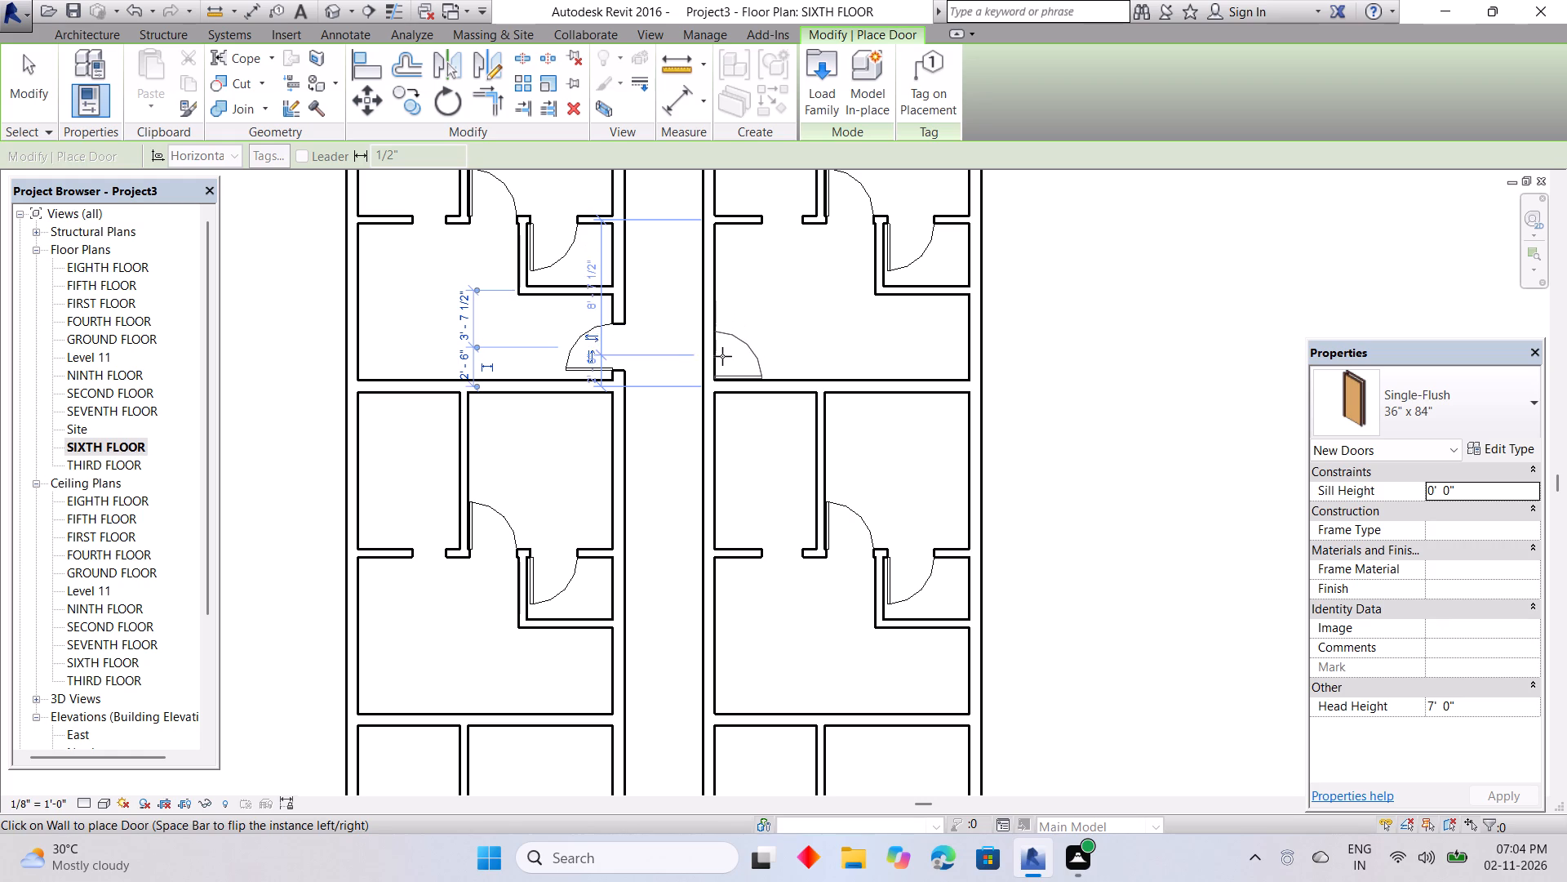
pyautogui.press('Escape')
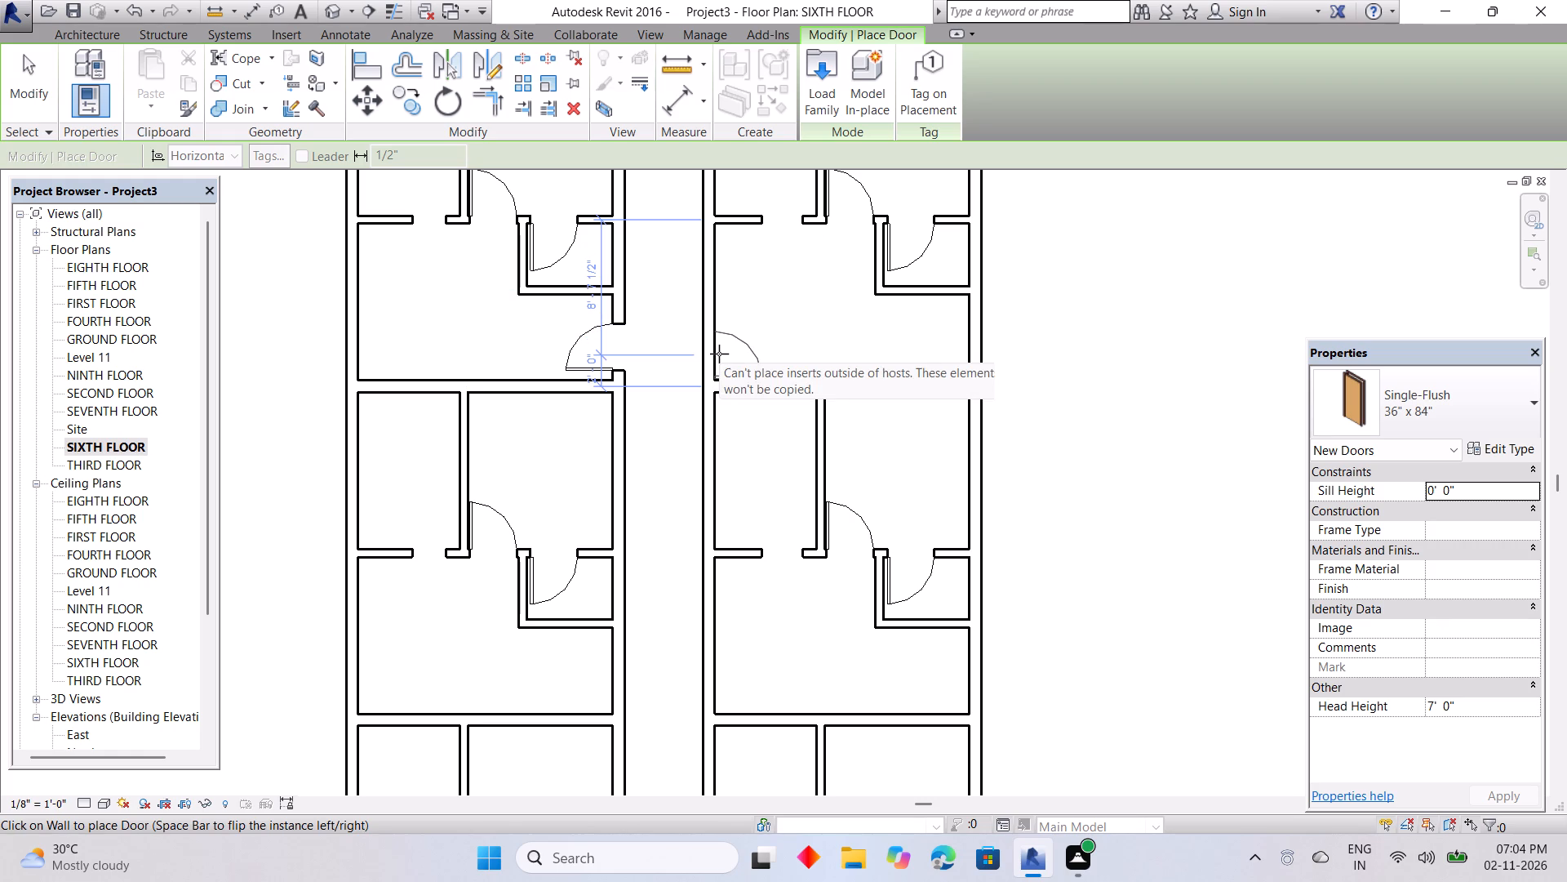
pyautogui.click(720, 348)
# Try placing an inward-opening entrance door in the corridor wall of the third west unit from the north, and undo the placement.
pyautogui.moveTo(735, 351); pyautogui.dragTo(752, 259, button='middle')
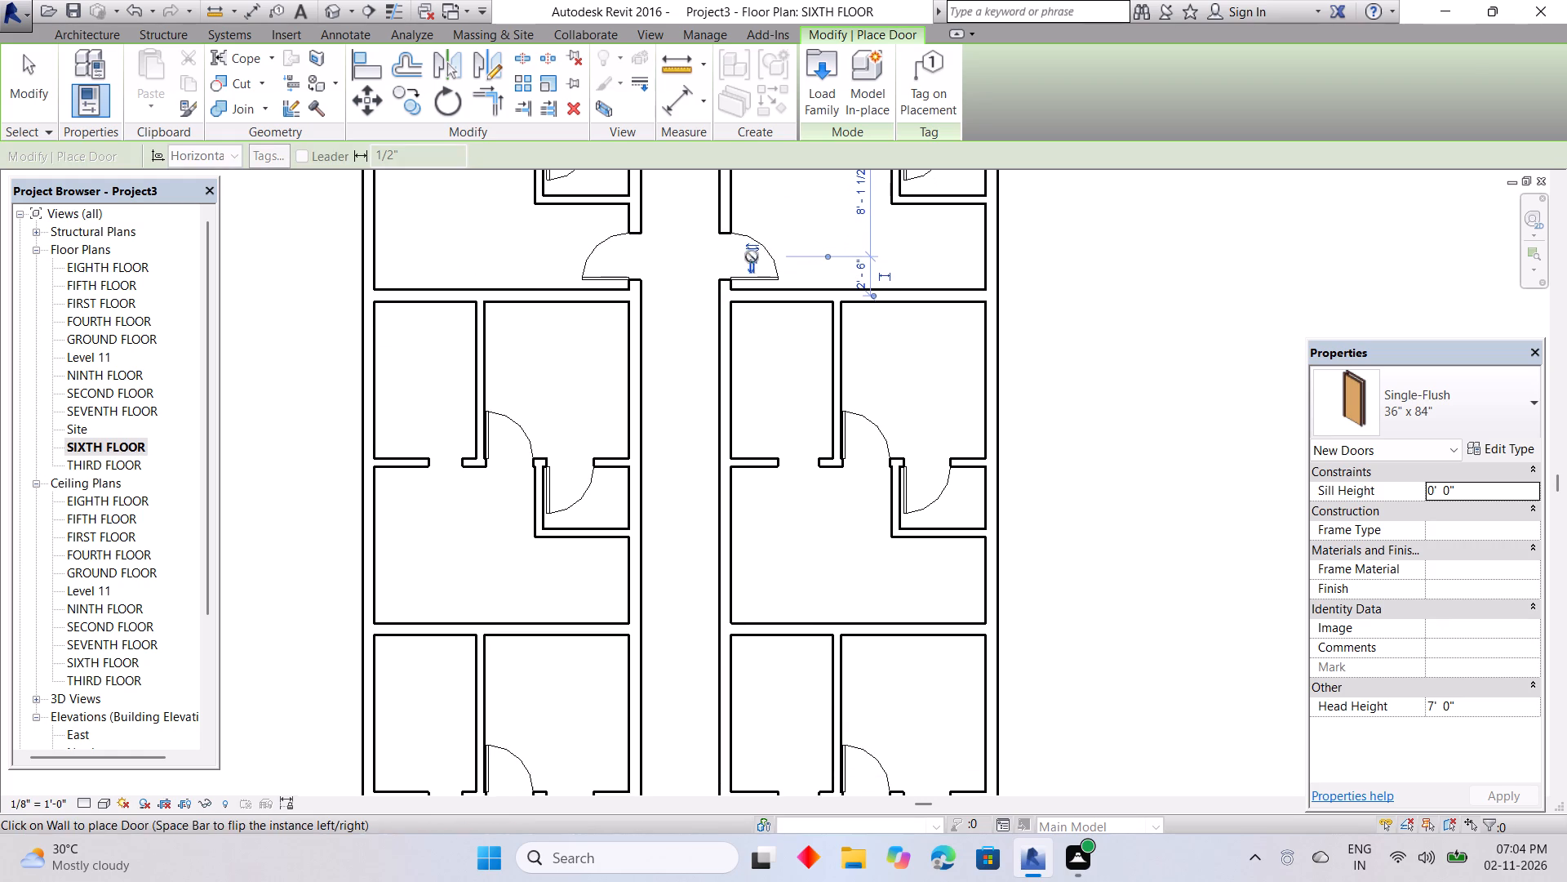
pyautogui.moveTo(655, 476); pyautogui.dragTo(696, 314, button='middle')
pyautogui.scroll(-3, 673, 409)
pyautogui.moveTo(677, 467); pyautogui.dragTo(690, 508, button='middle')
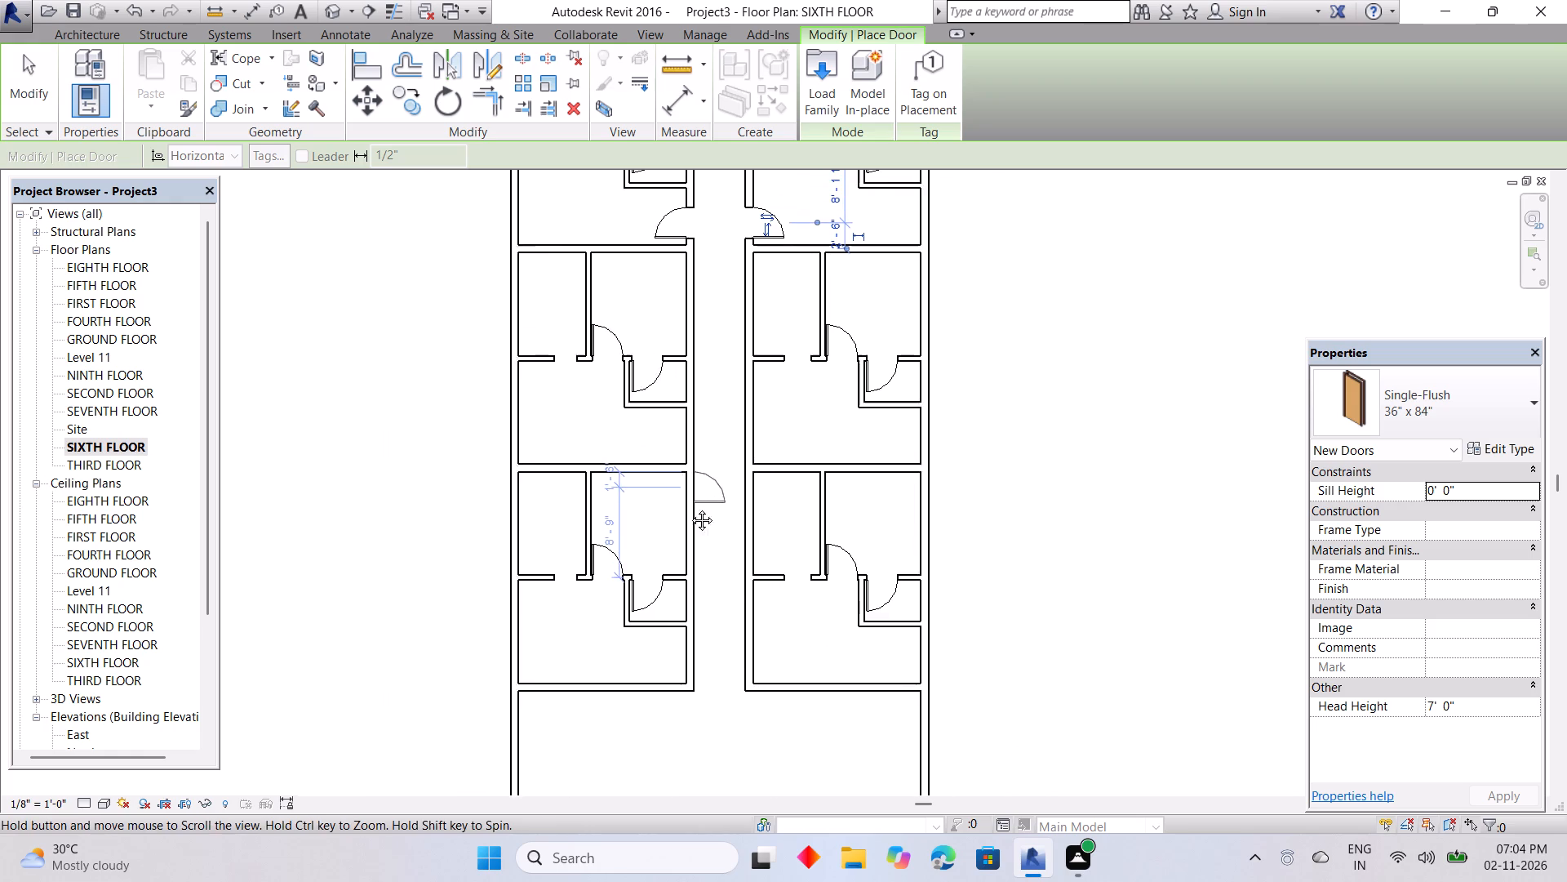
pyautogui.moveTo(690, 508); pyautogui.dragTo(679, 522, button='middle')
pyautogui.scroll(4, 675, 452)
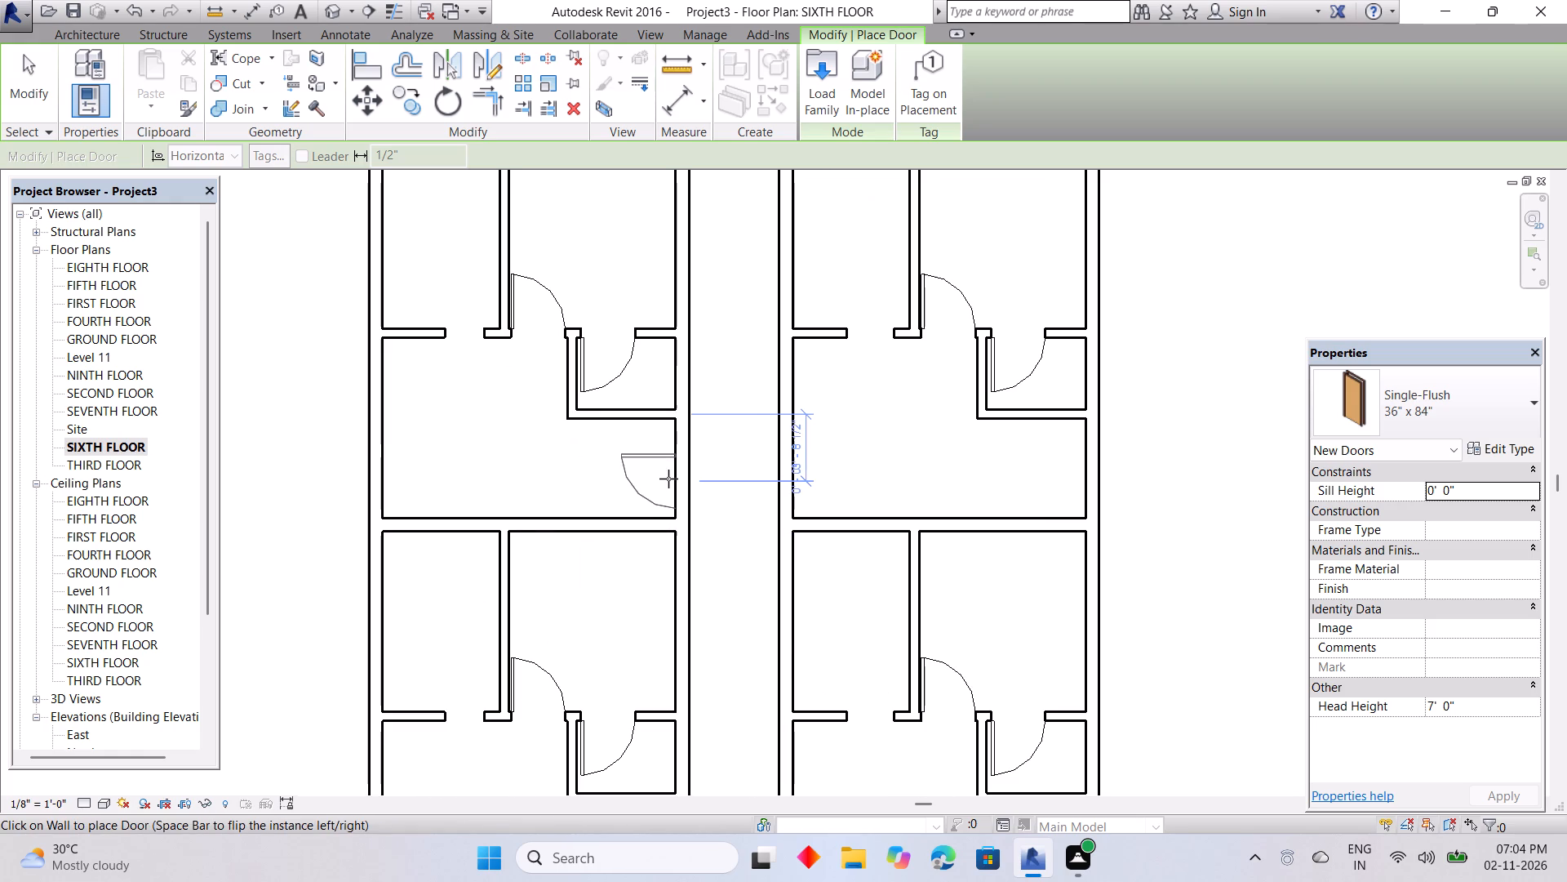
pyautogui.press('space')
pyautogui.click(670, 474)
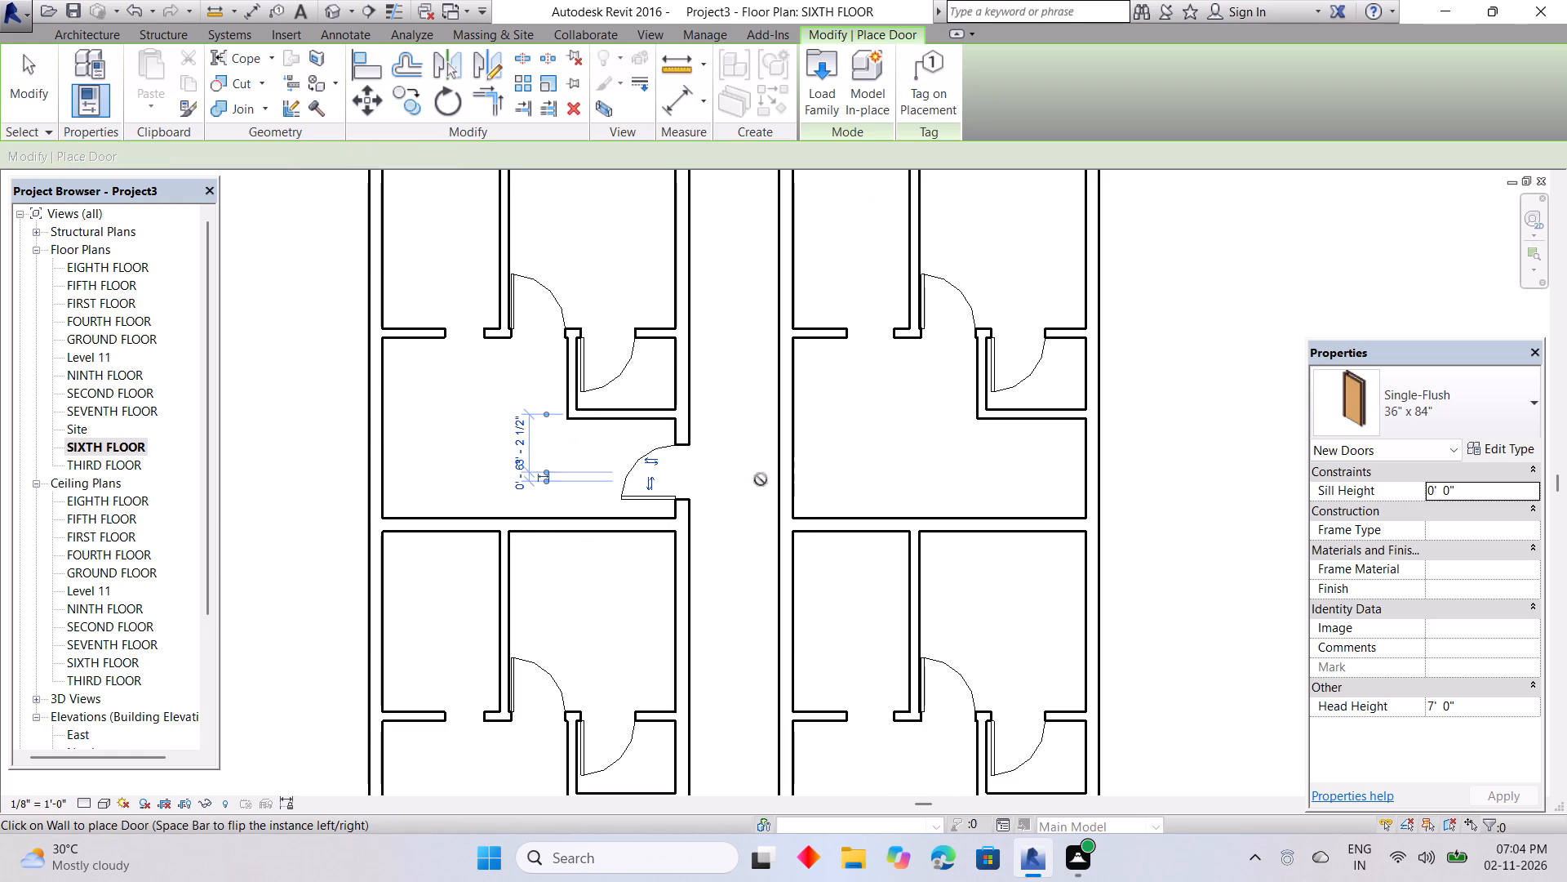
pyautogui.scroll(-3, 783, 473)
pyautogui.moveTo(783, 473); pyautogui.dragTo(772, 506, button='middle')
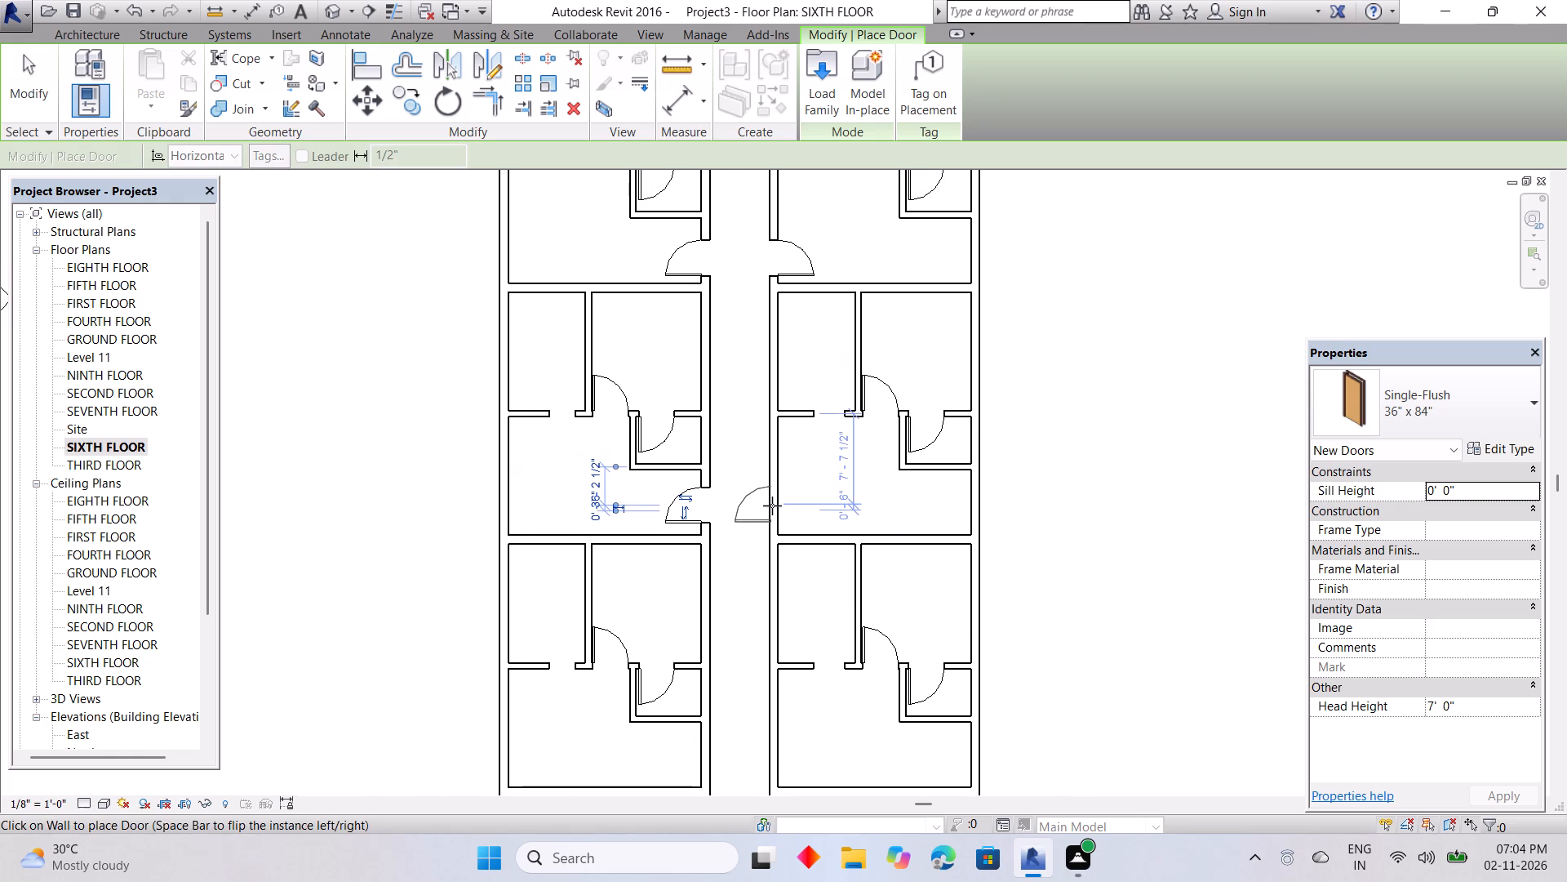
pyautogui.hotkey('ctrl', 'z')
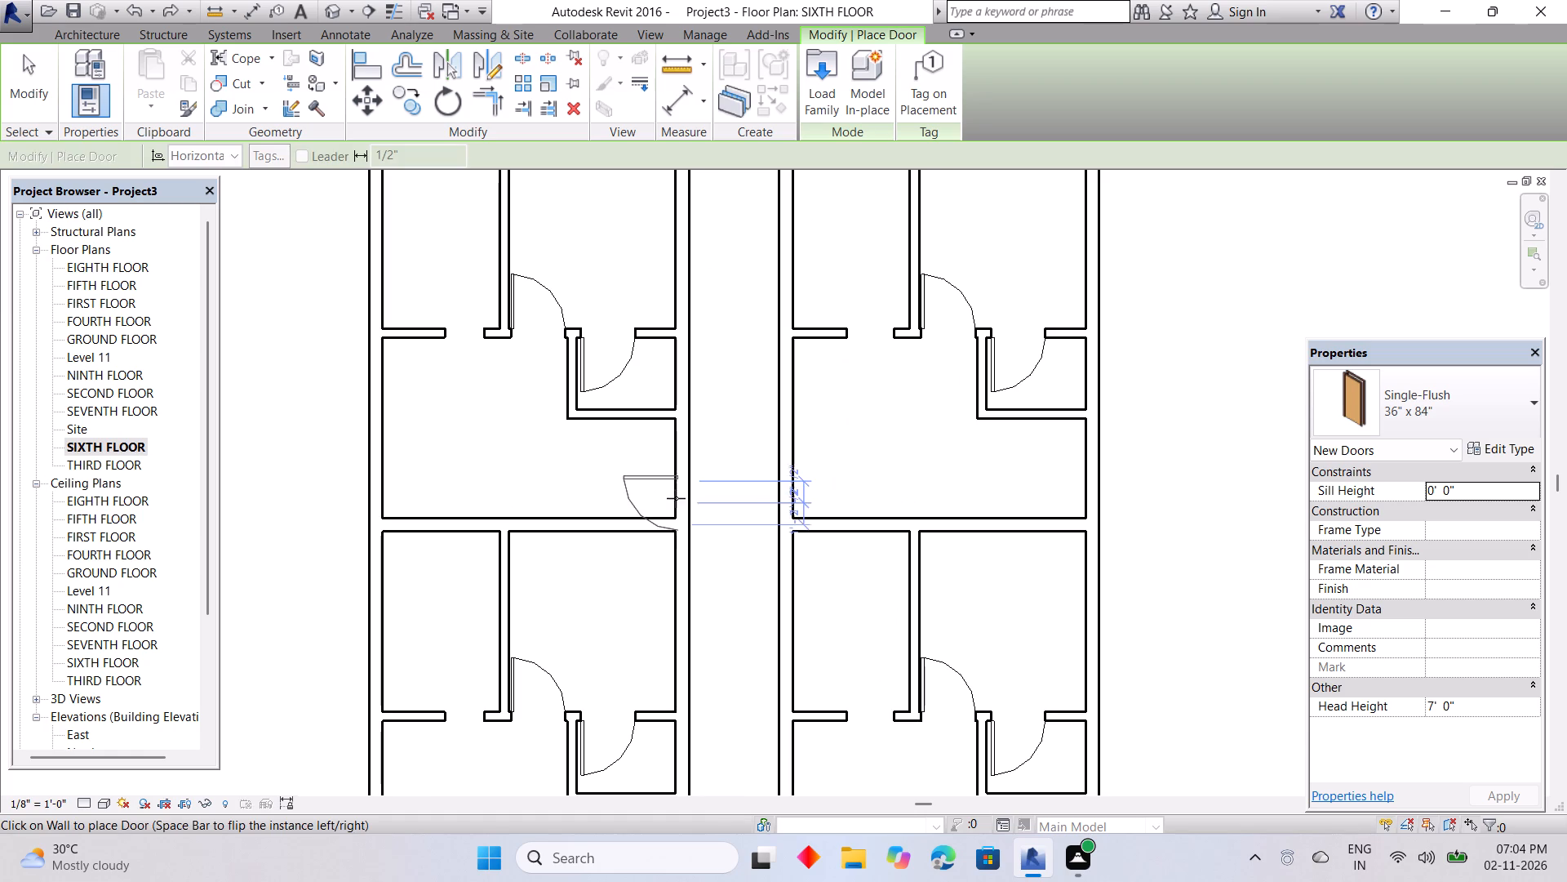
# Place inward-opening, south-hinged entrance doors in the third pair of units, centred 2'-5" (west) and 2'-6" (east) from their south party walls.
pyautogui.press('space')
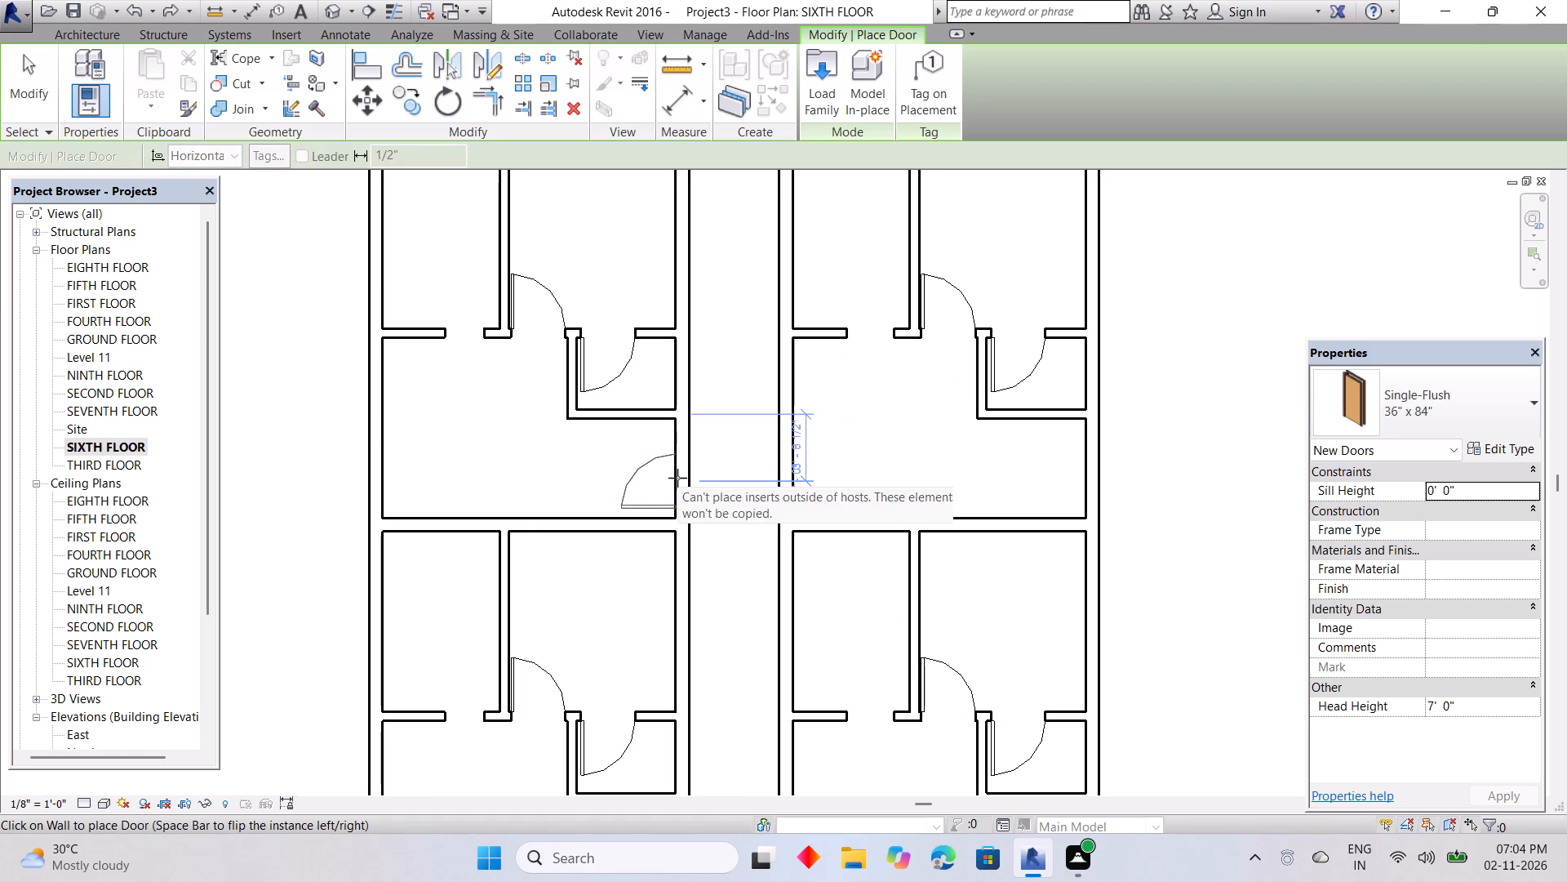
pyautogui.click(677, 478)
pyautogui.scroll(-2, 796, 472)
pyautogui.moveTo(796, 472); pyautogui.dragTo(779, 530, button='middle')
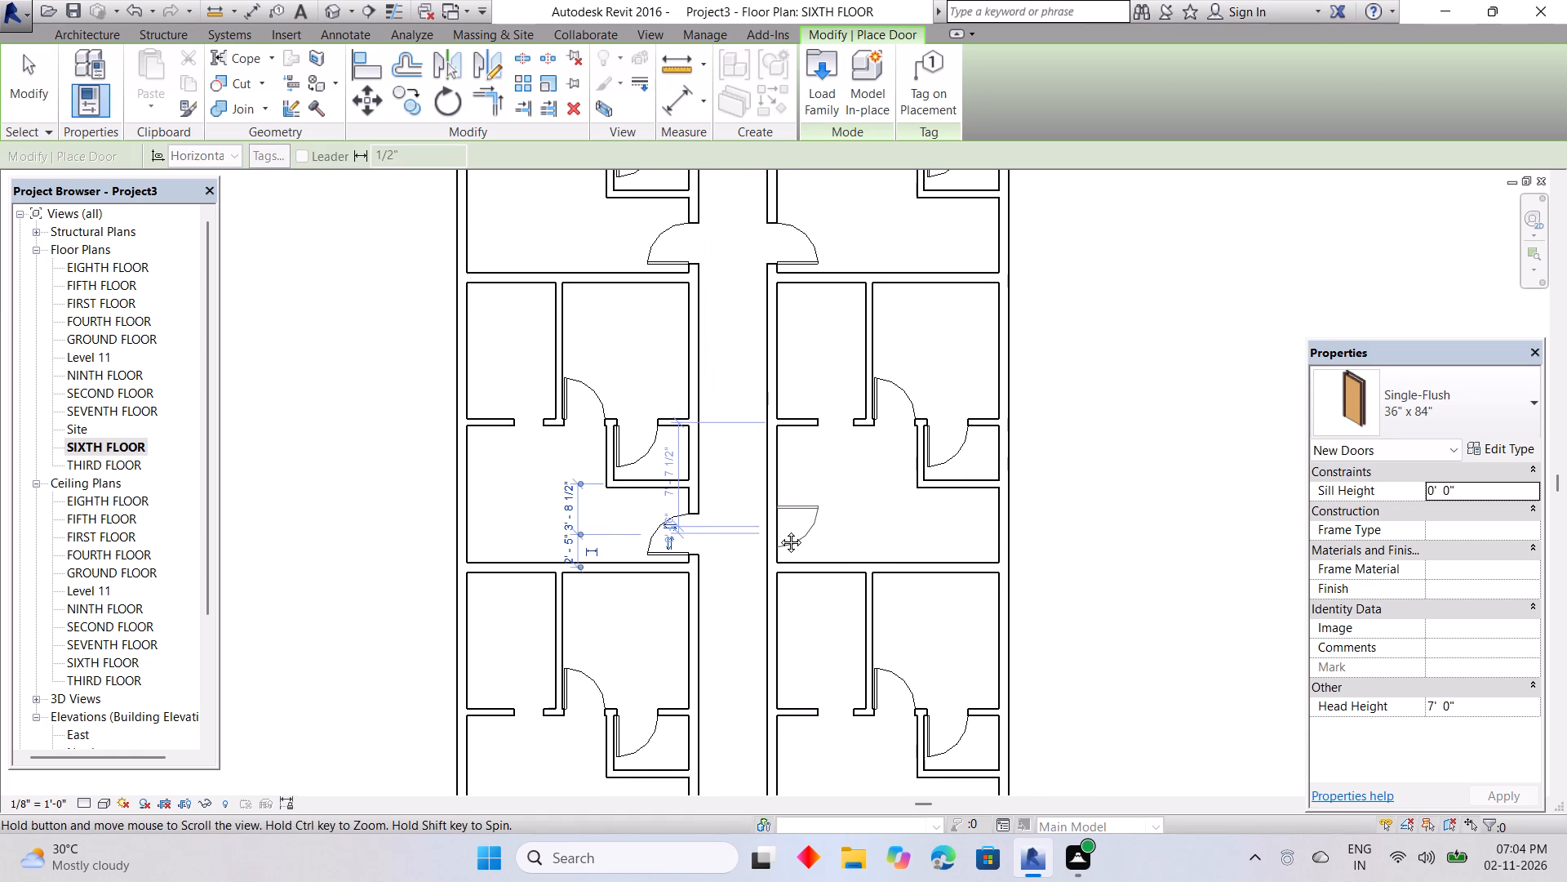
pyautogui.moveTo(779, 530); pyautogui.dragTo(775, 538, button='middle')
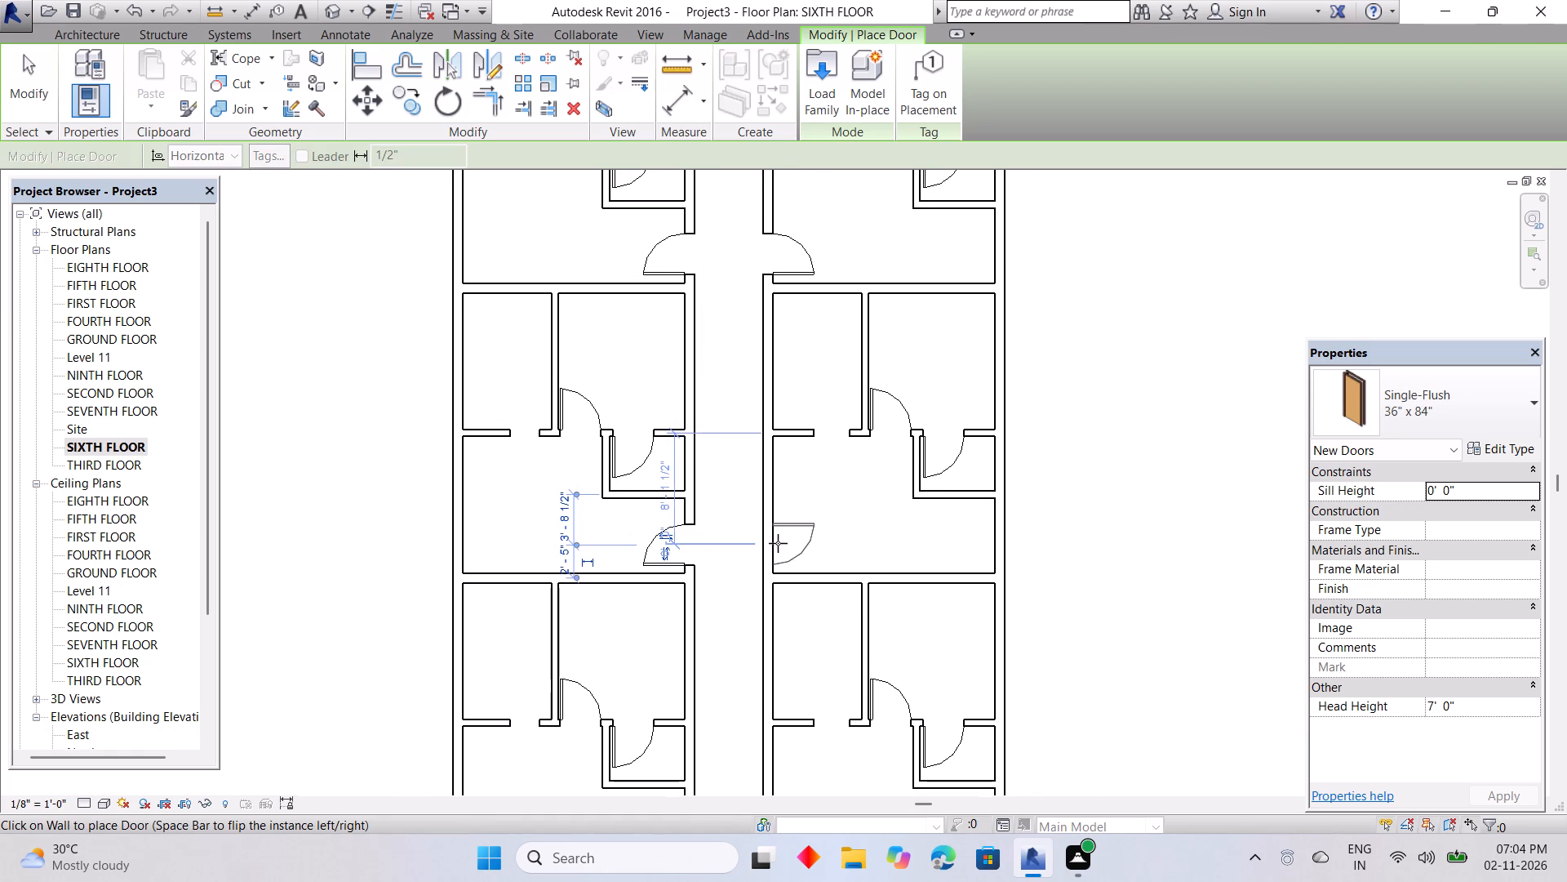
pyautogui.press('space')
pyautogui.click(778, 543)
# Place inward-opening, south-hinged entrance doors in both southernmost units' corridor walls, centred 2'-6" from the south walls, and finish door placement.
pyautogui.scroll(-3, 793, 529)
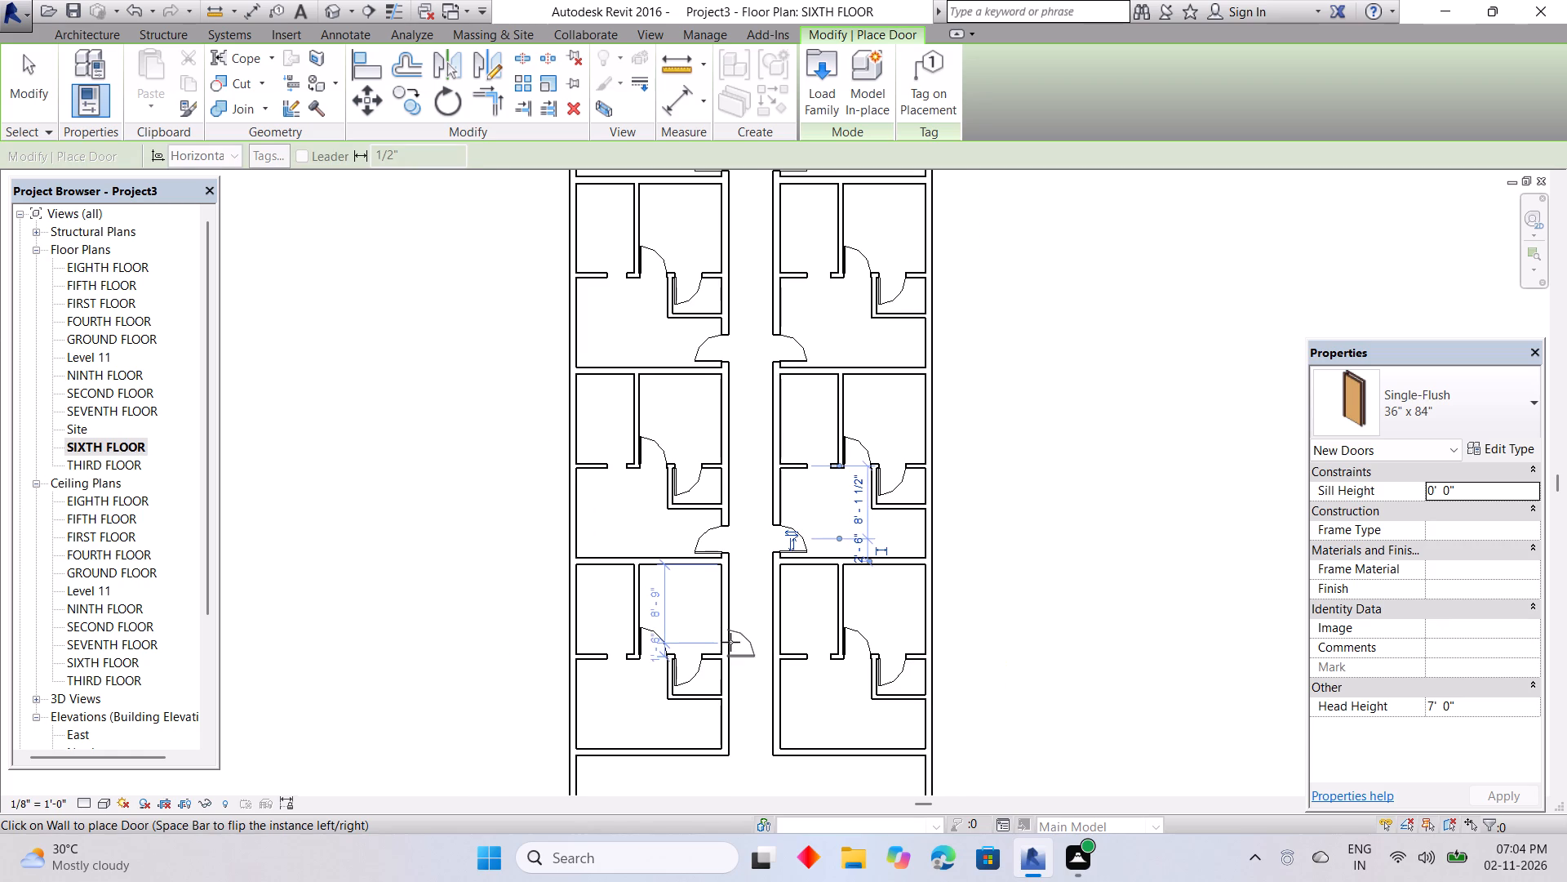
pyautogui.moveTo(728, 593); pyautogui.dragTo(735, 666, button='middle')
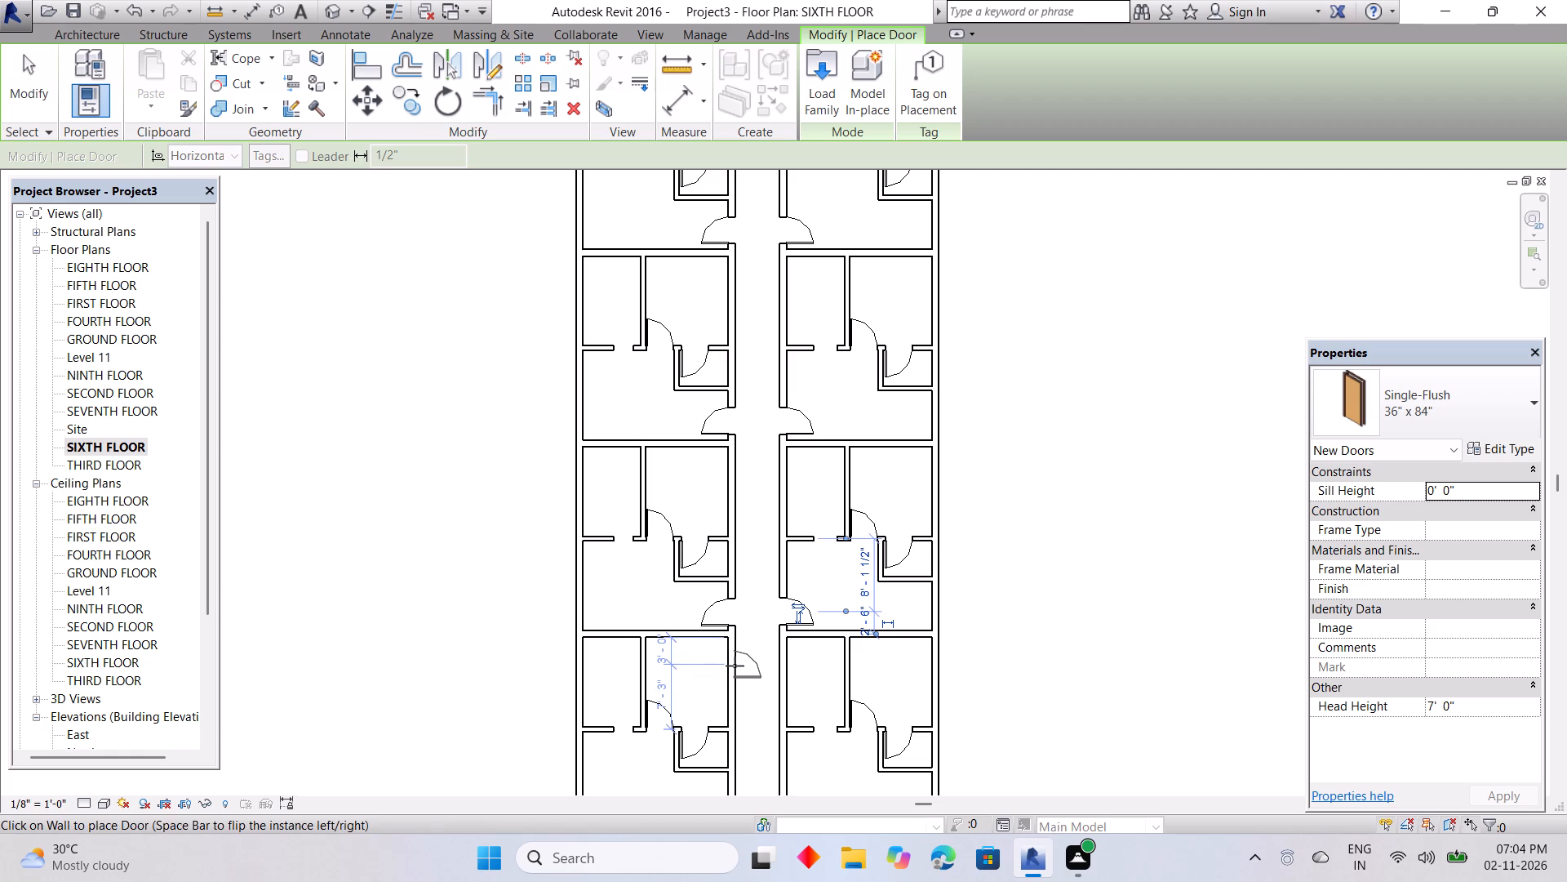
pyautogui.moveTo(741, 727); pyautogui.dragTo(742, 495, button='middle')
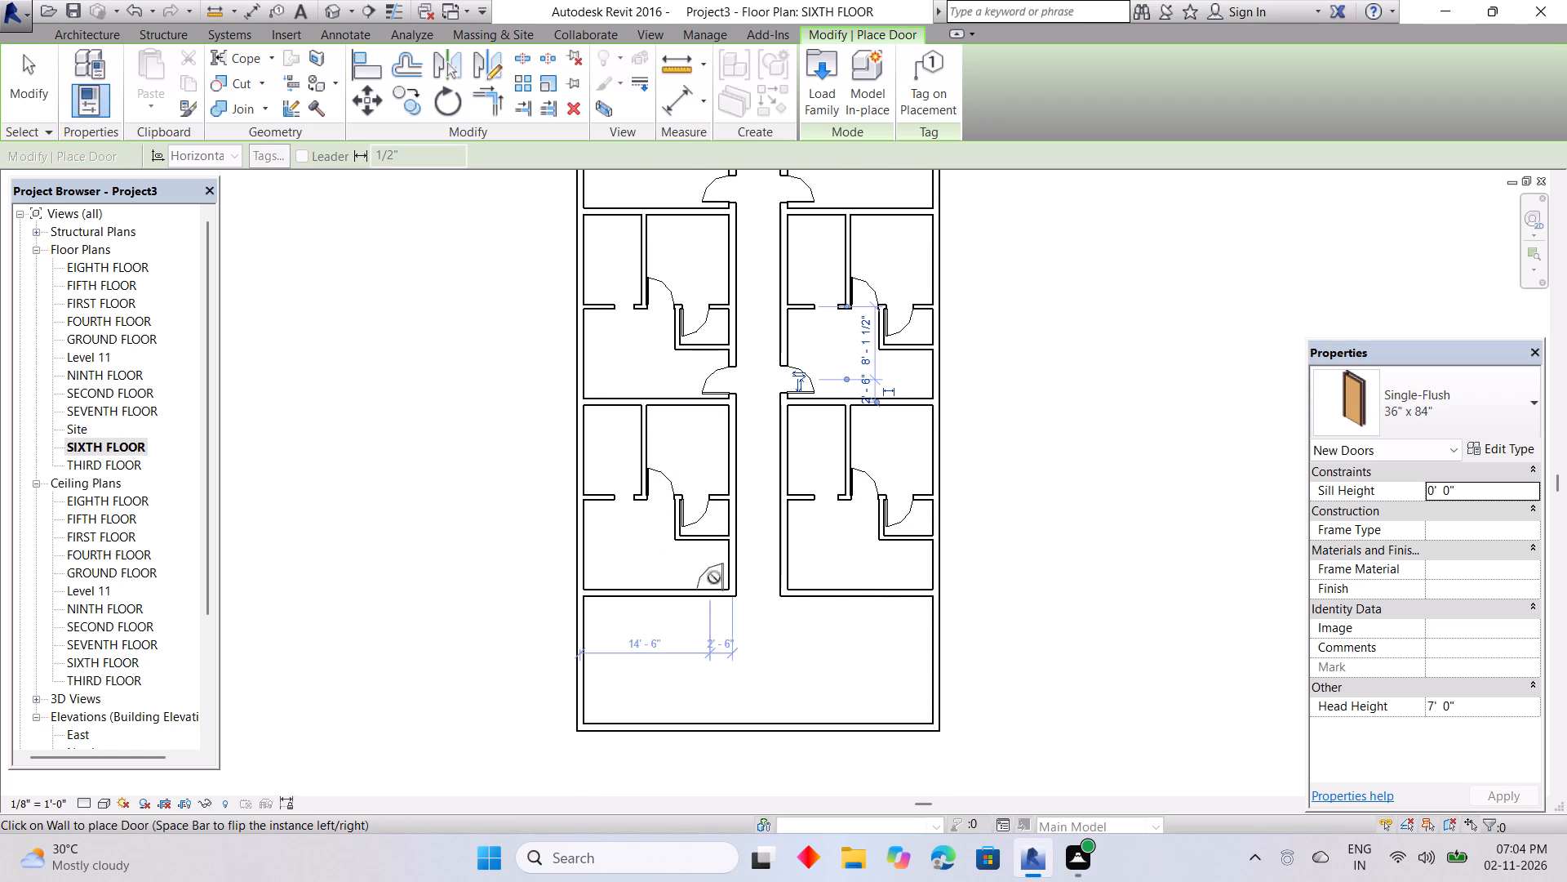
pyautogui.press('space')
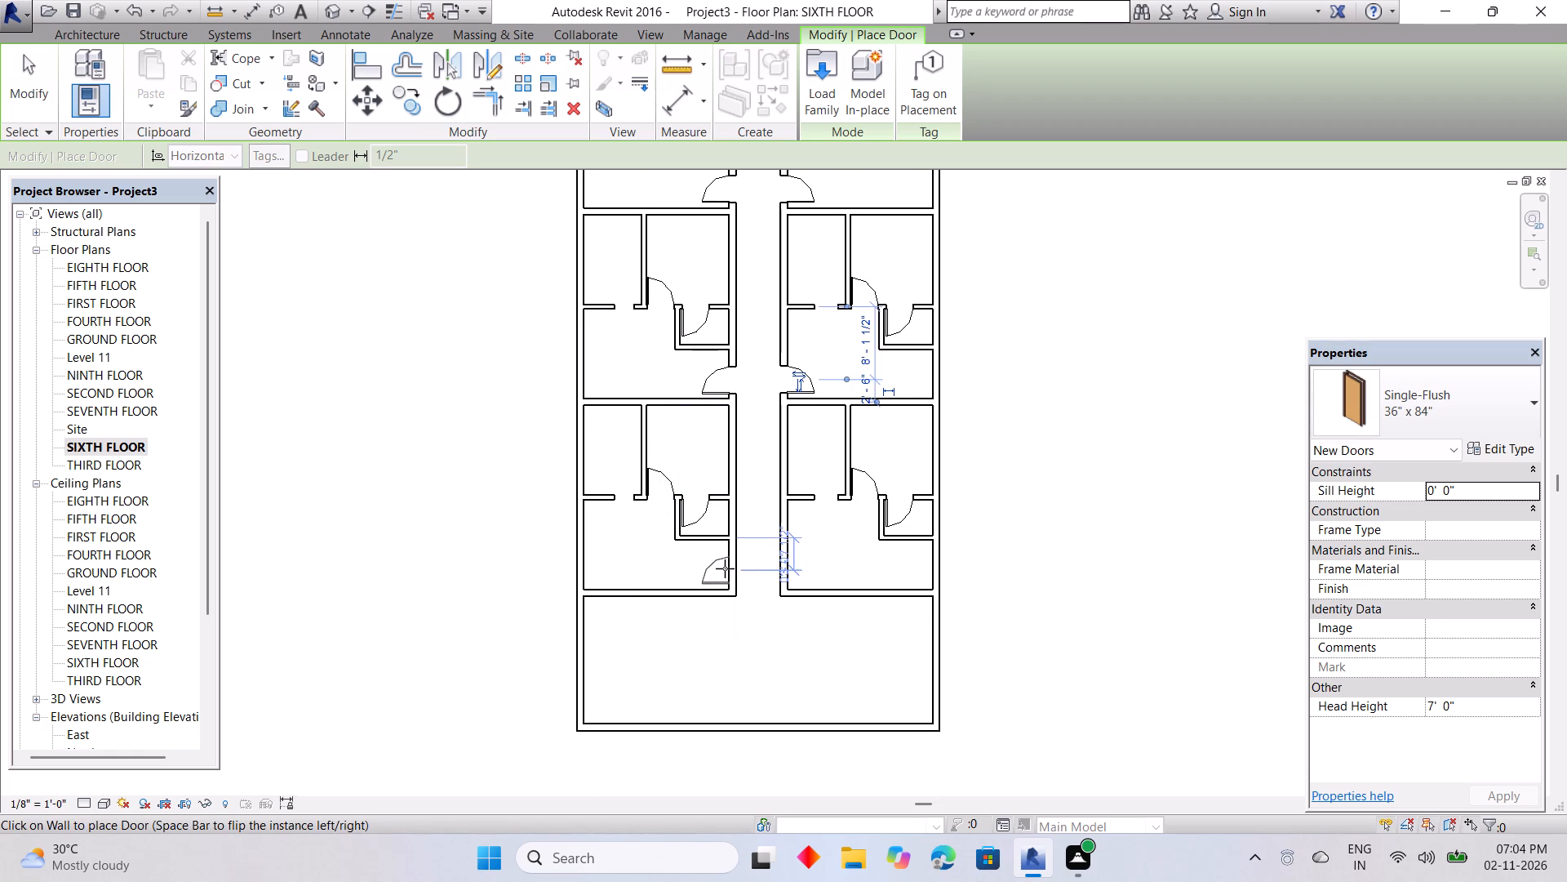
pyautogui.click(725, 568)
pyautogui.press('space')
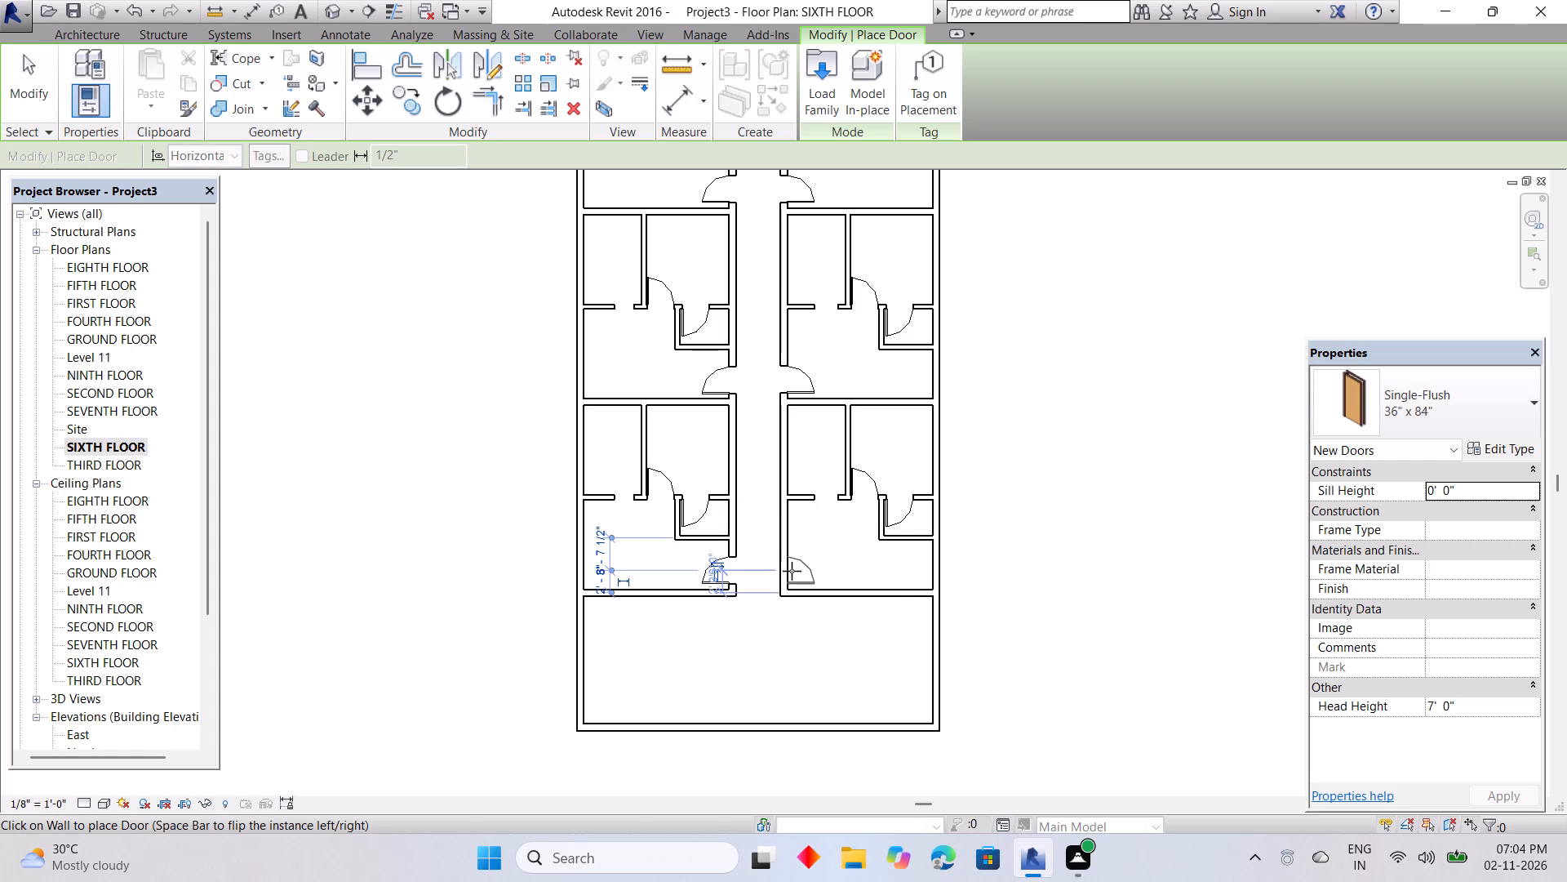
pyautogui.click(792, 571)
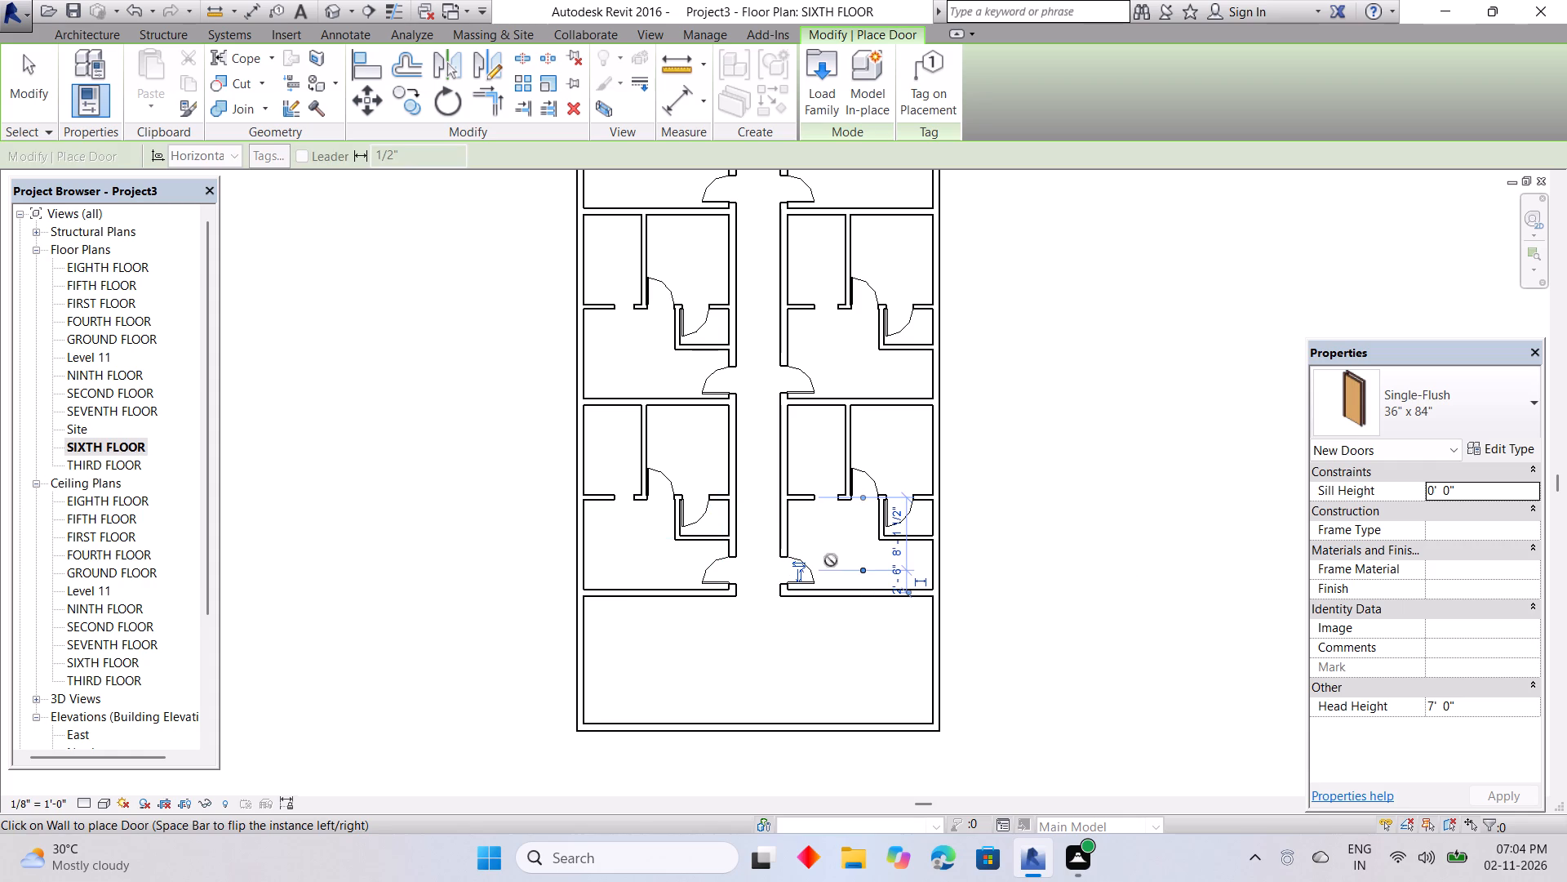
pyautogui.press('Escape')
pyautogui.press('Escape')
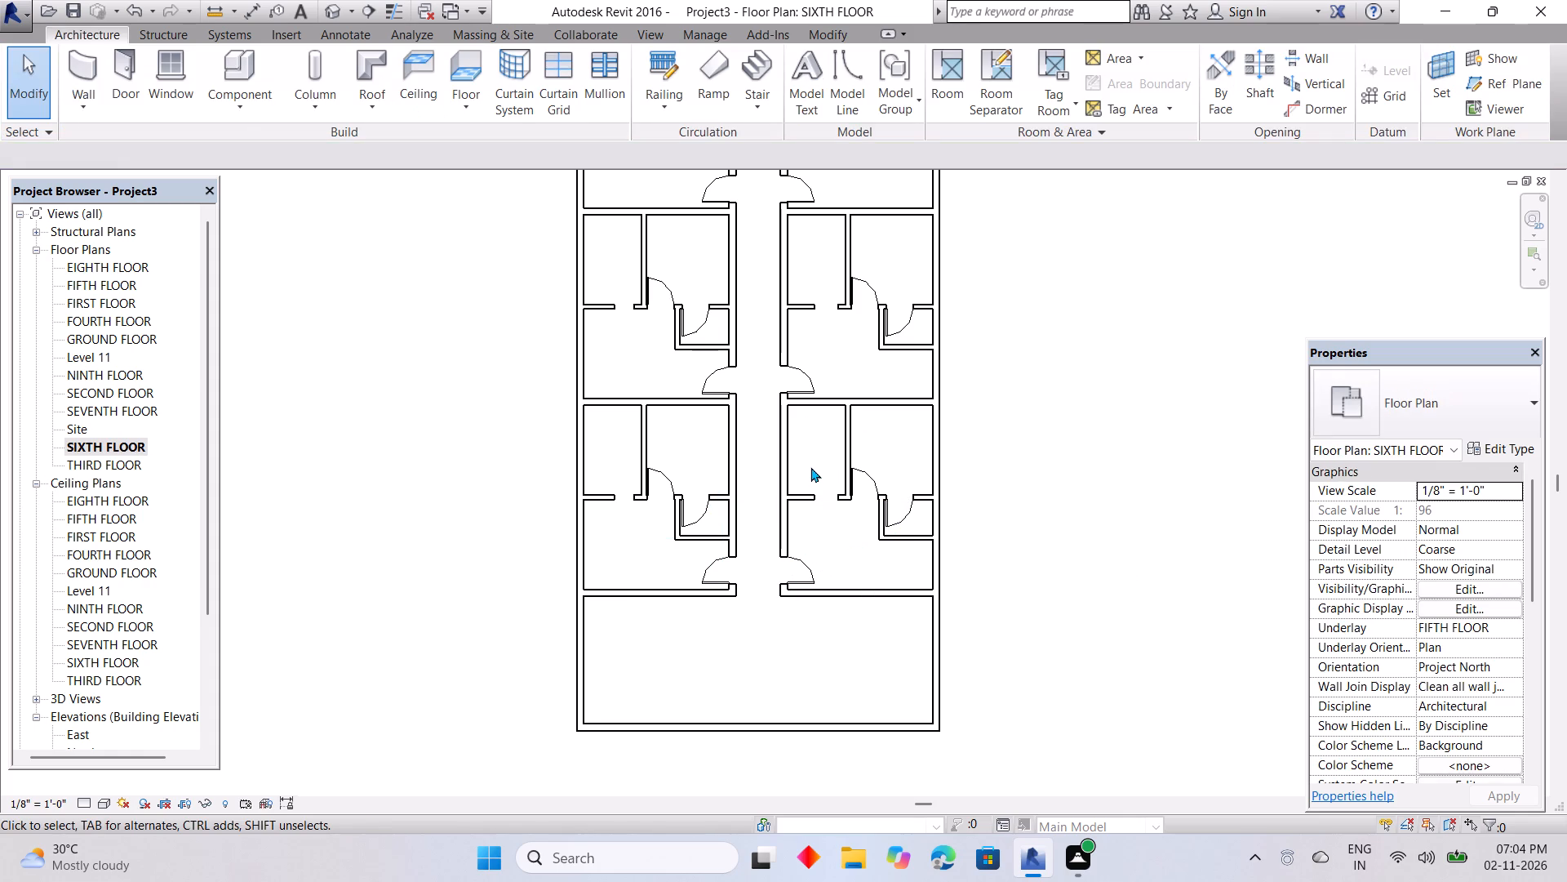
# Place Fixed 36" x 48" windows in the north wall of both northeast rooms, the west one centred 4'-0" from its west partition.
pyautogui.scroll(-4, 810, 467)
pyautogui.moveTo(806, 474); pyautogui.dragTo(801, 656, button='middle')
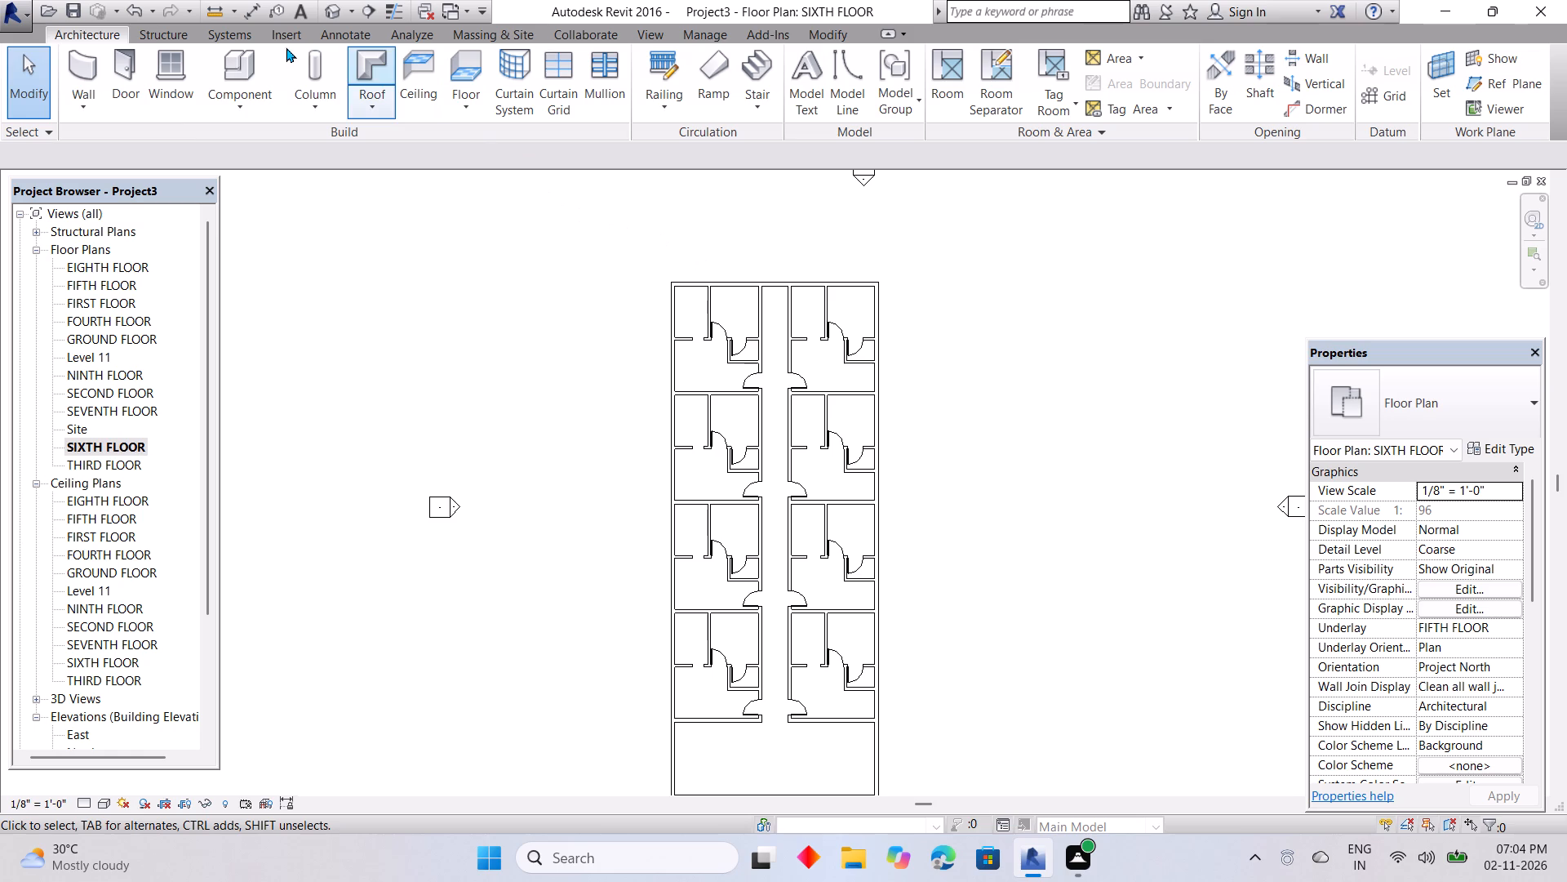
pyautogui.click(175, 70)
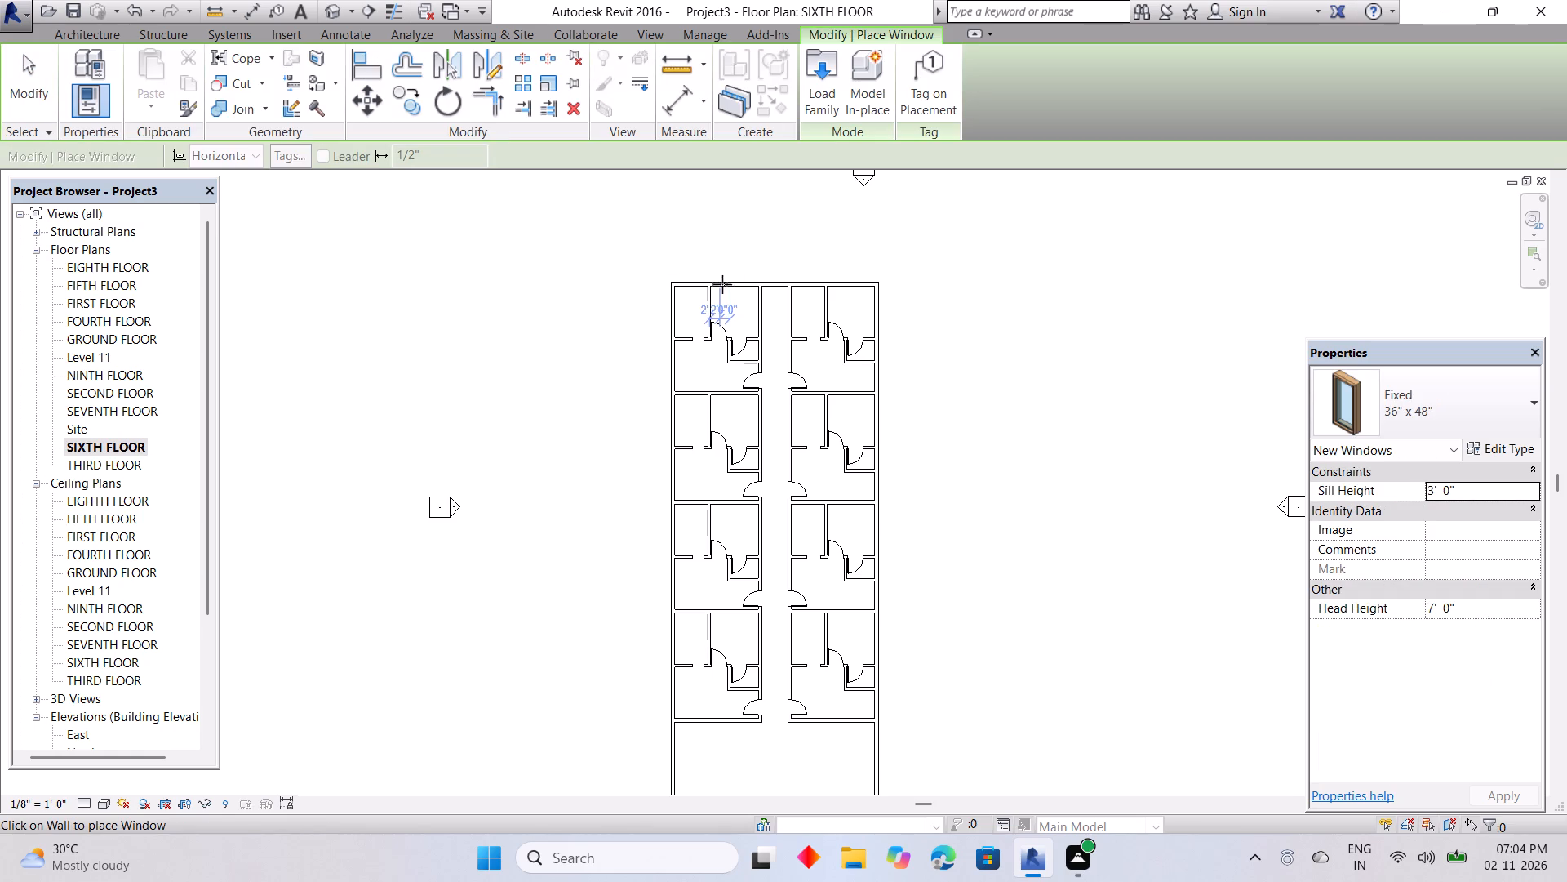
pyautogui.scroll(5, 739, 289)
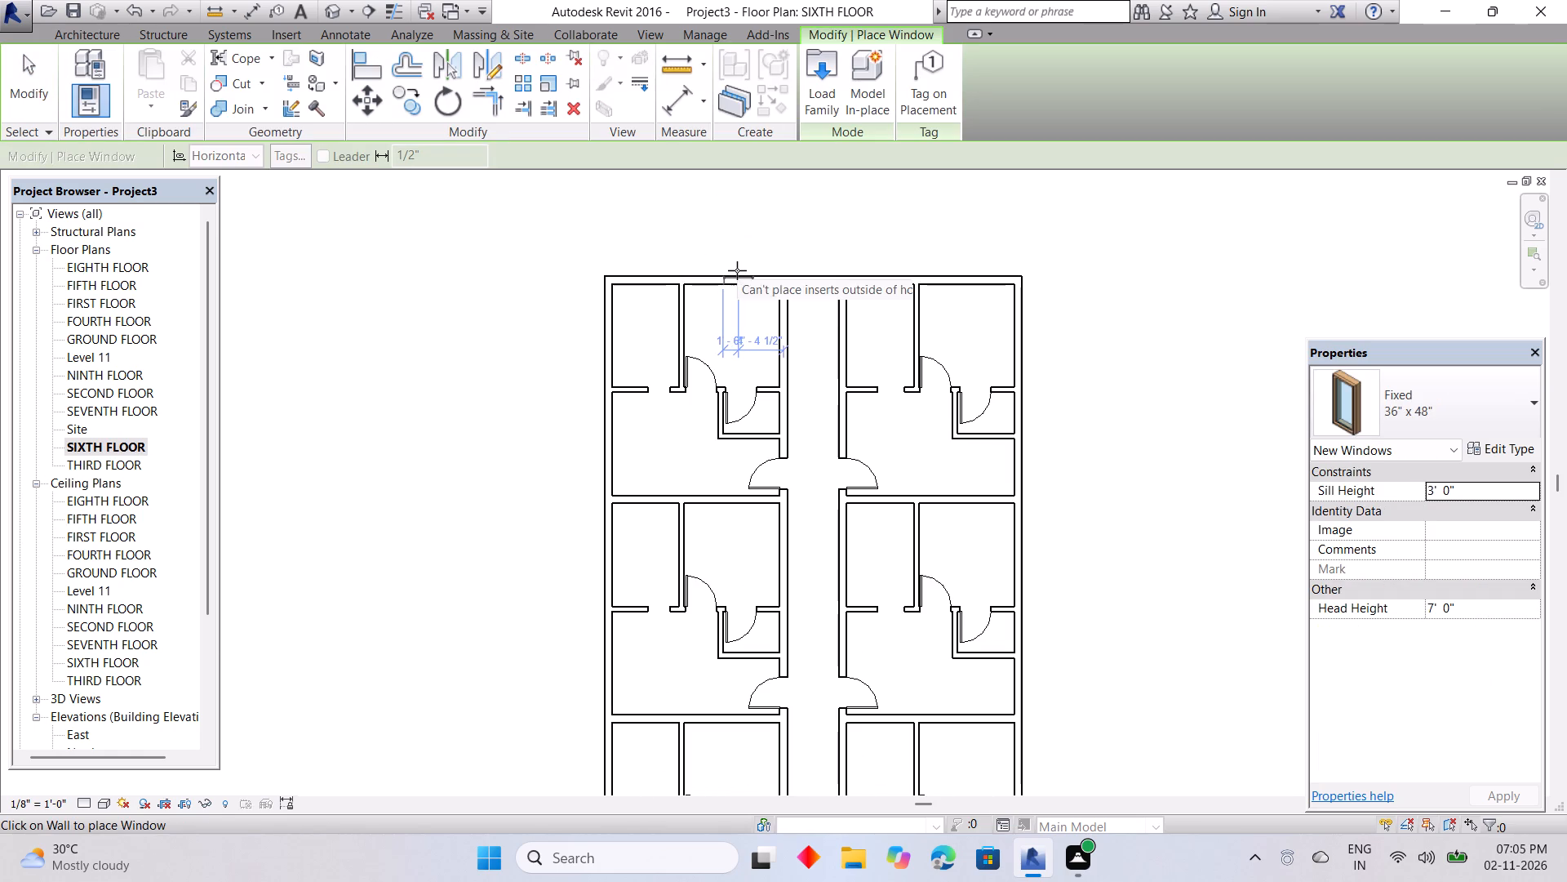
pyautogui.click(725, 277)
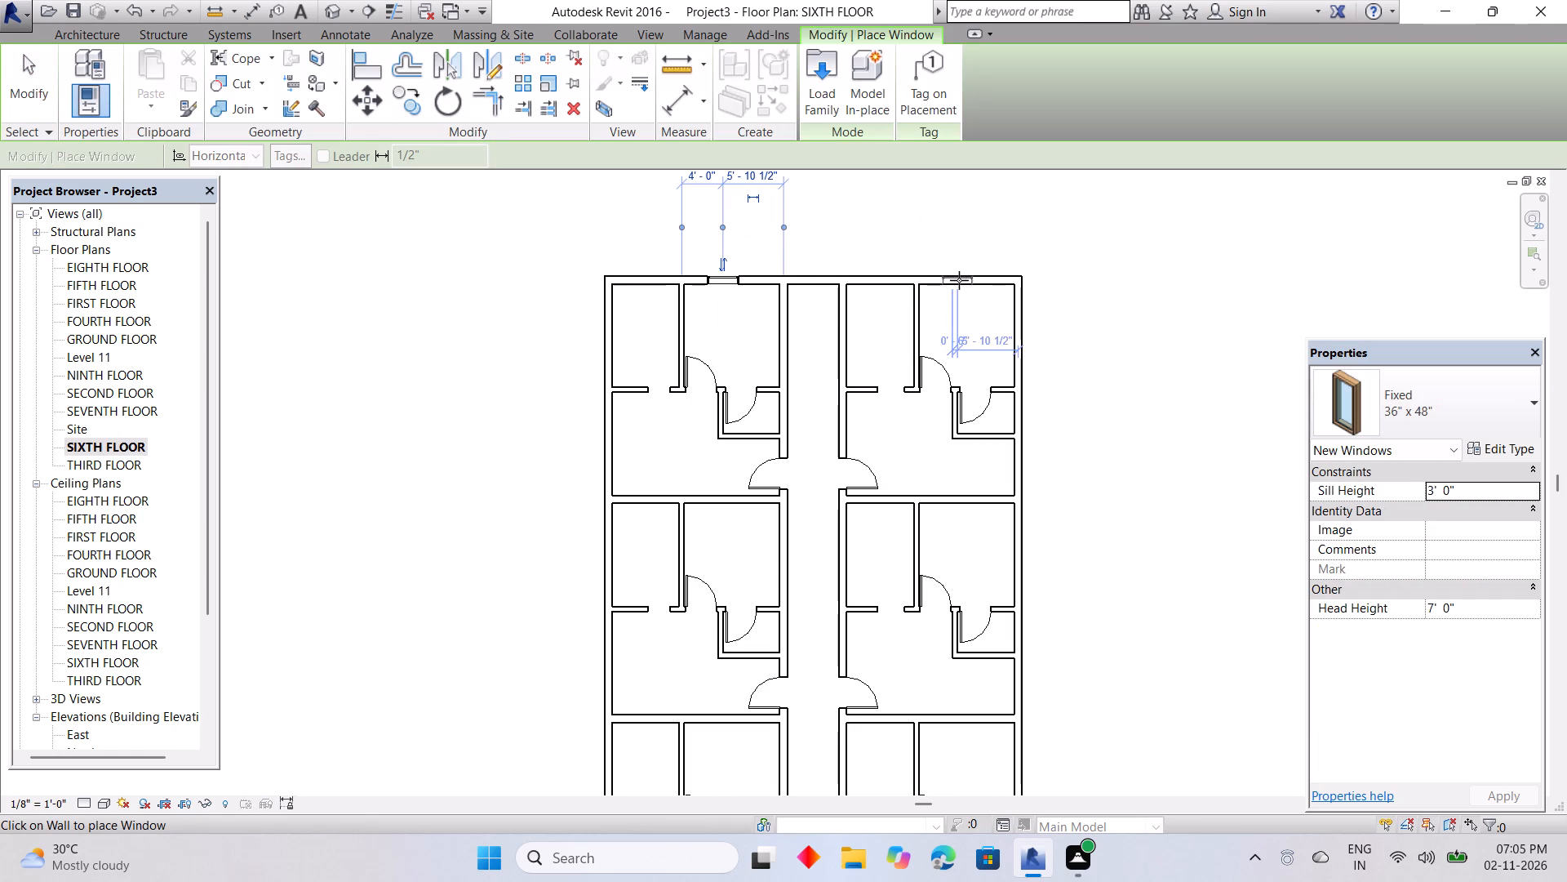
pyautogui.click(953, 278)
# Place east-wall windows in the two northern east units, centred on each small room (2'-3") and on each south room (about 3'-1").
pyautogui.moveTo(980, 310); pyautogui.dragTo(913, 197, button='middle')
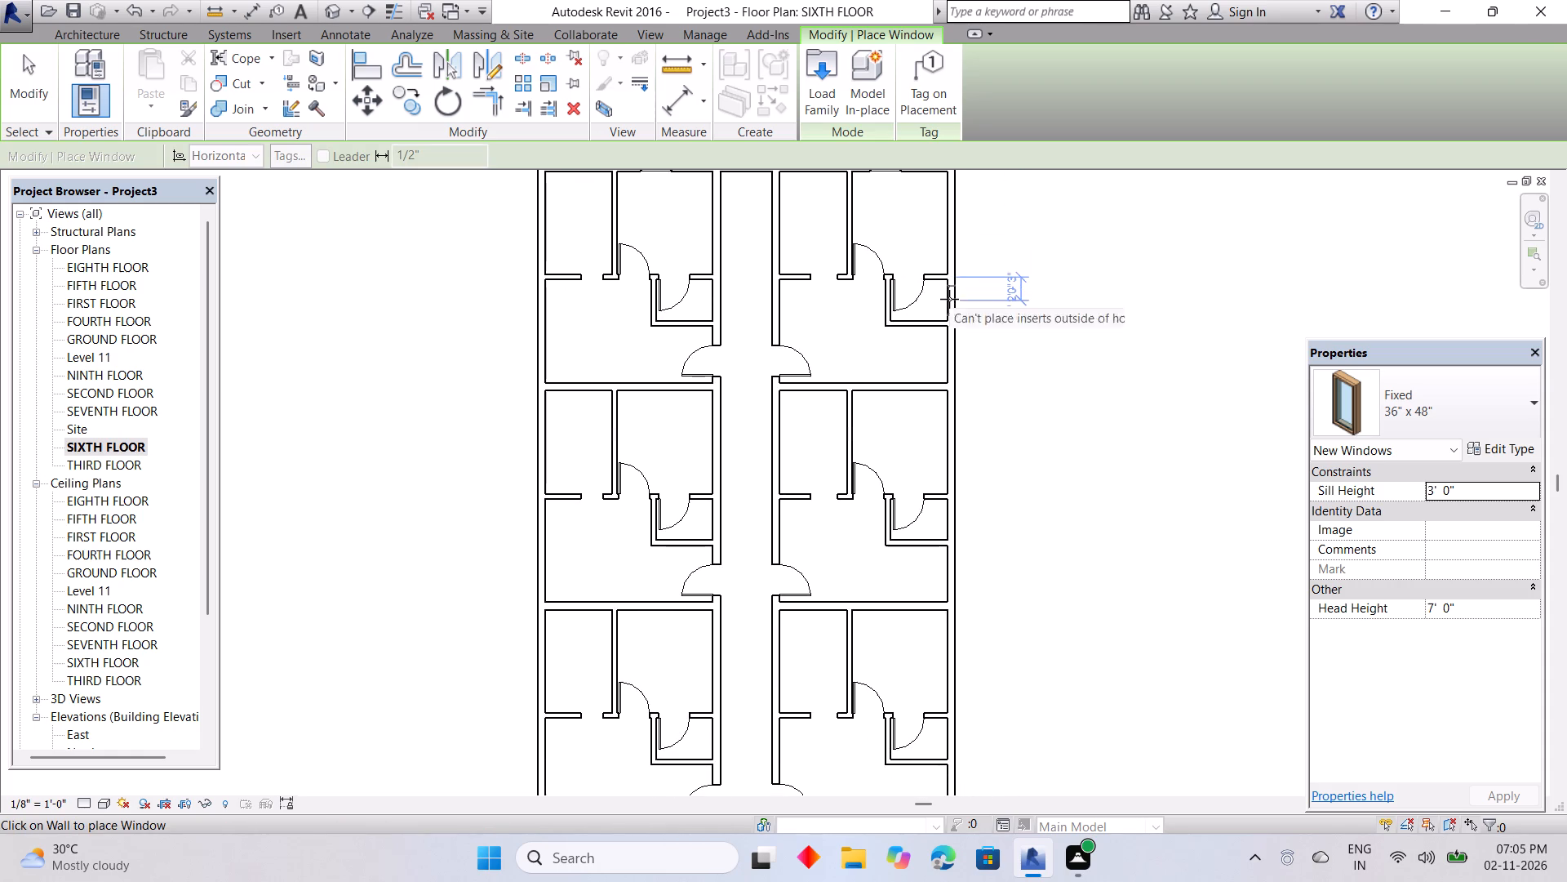
pyautogui.click(959, 301)
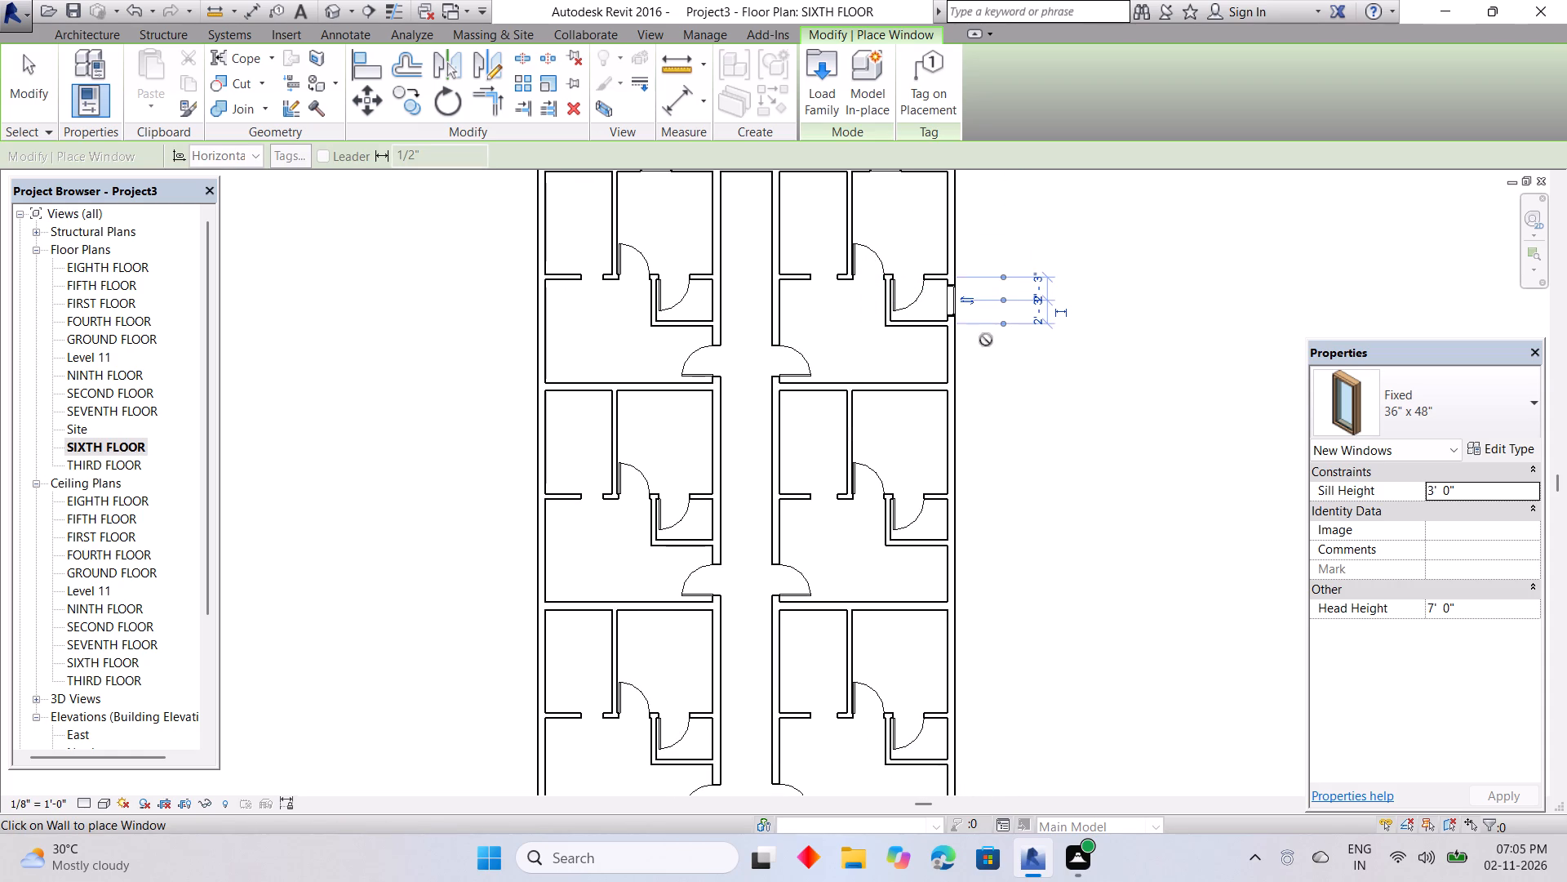
pyautogui.moveTo(986, 340); pyautogui.dragTo(958, 273, button='middle')
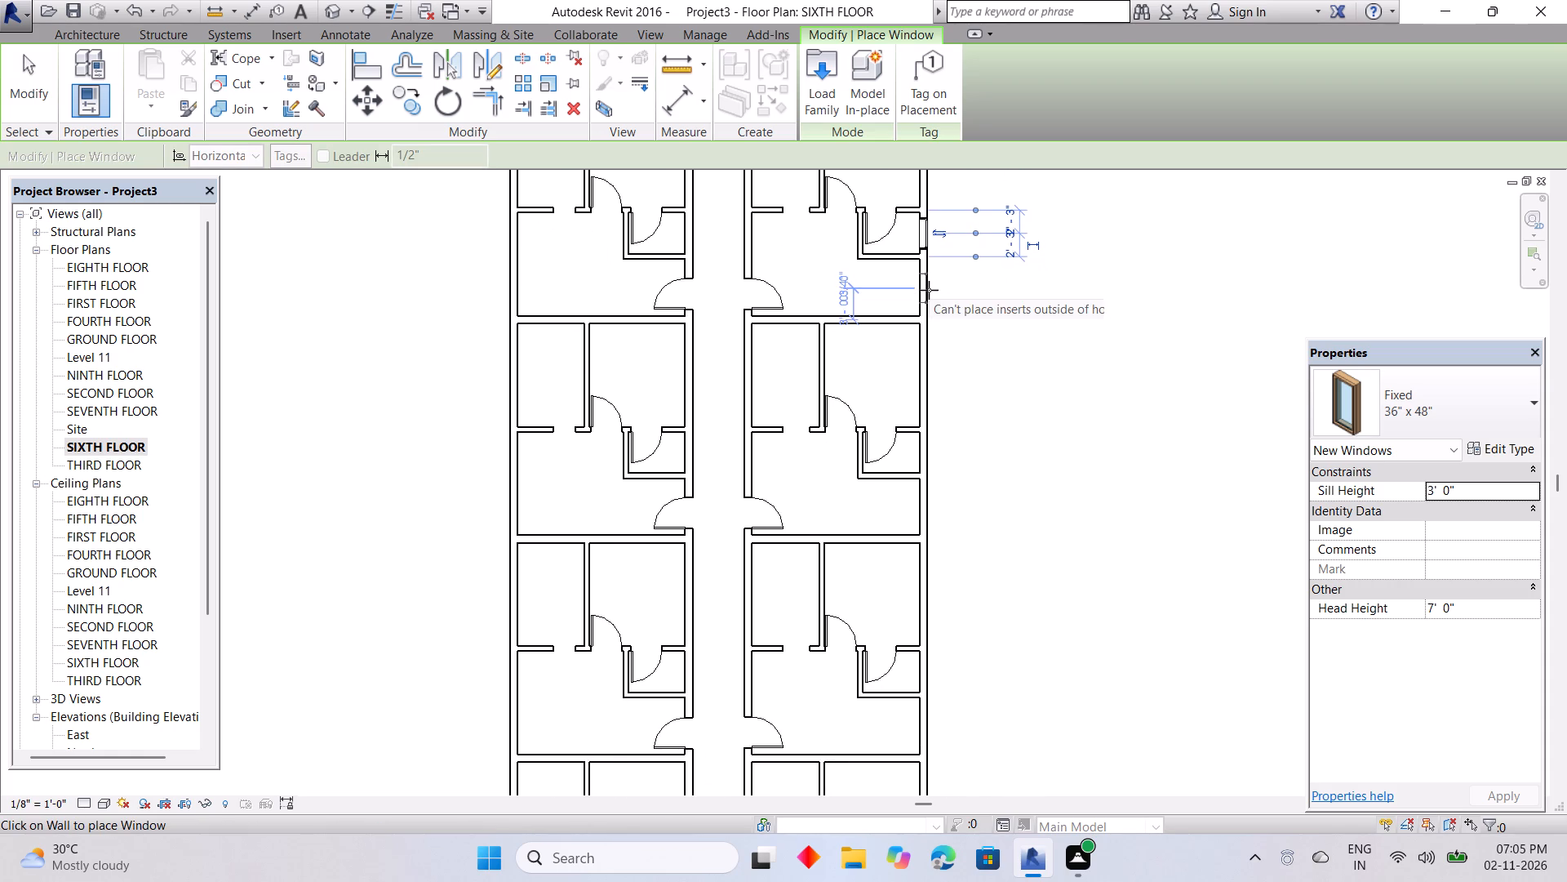
pyautogui.click(929, 290)
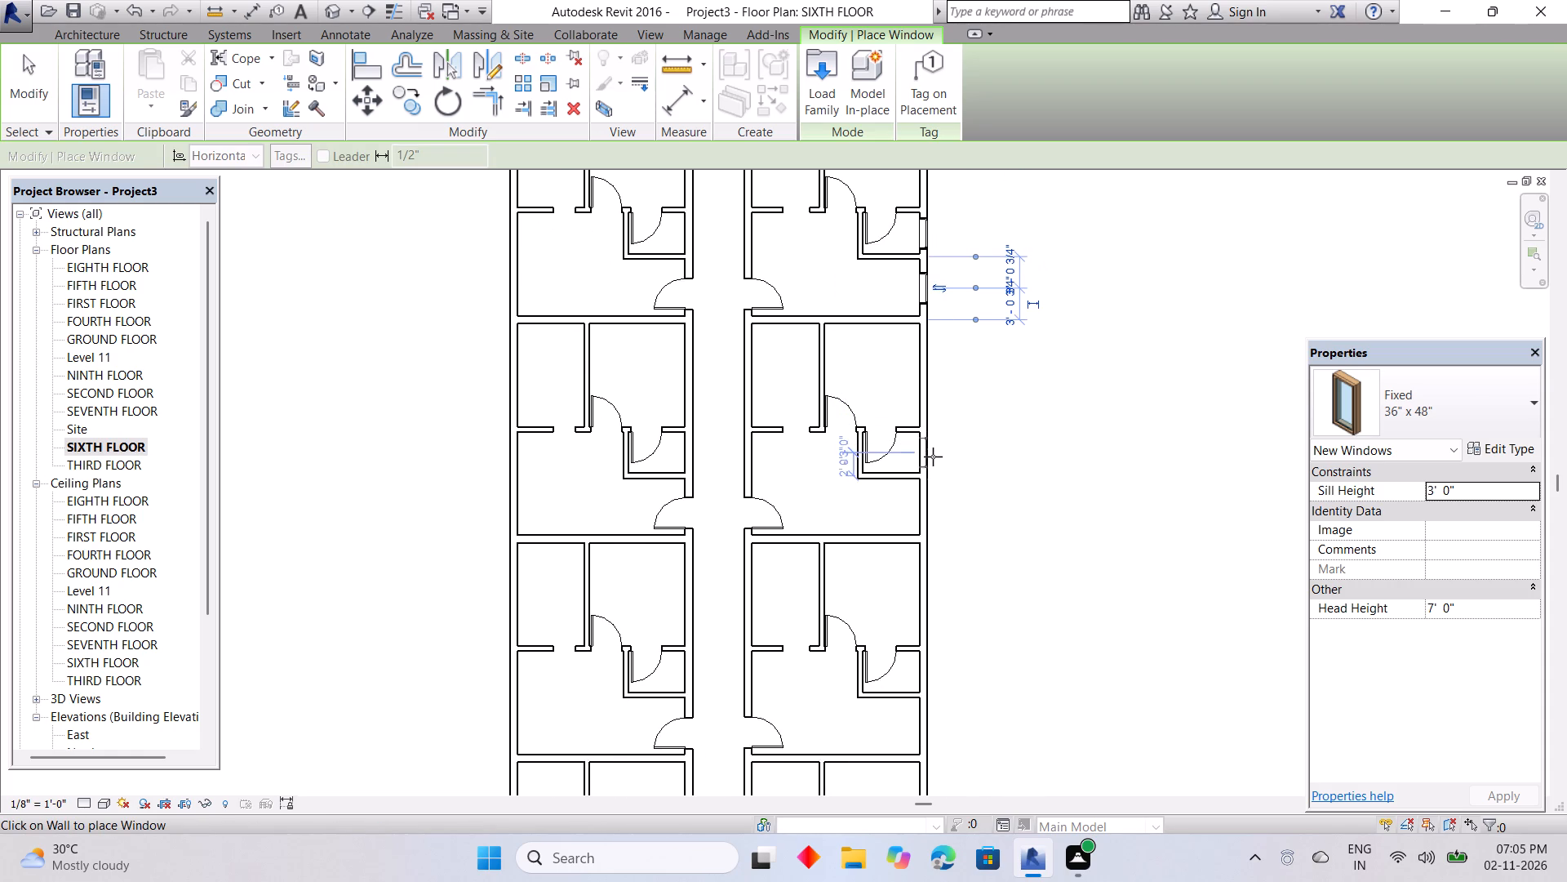
pyautogui.click(930, 452)
pyautogui.moveTo(927, 450); pyautogui.dragTo(921, 232, button='middle')
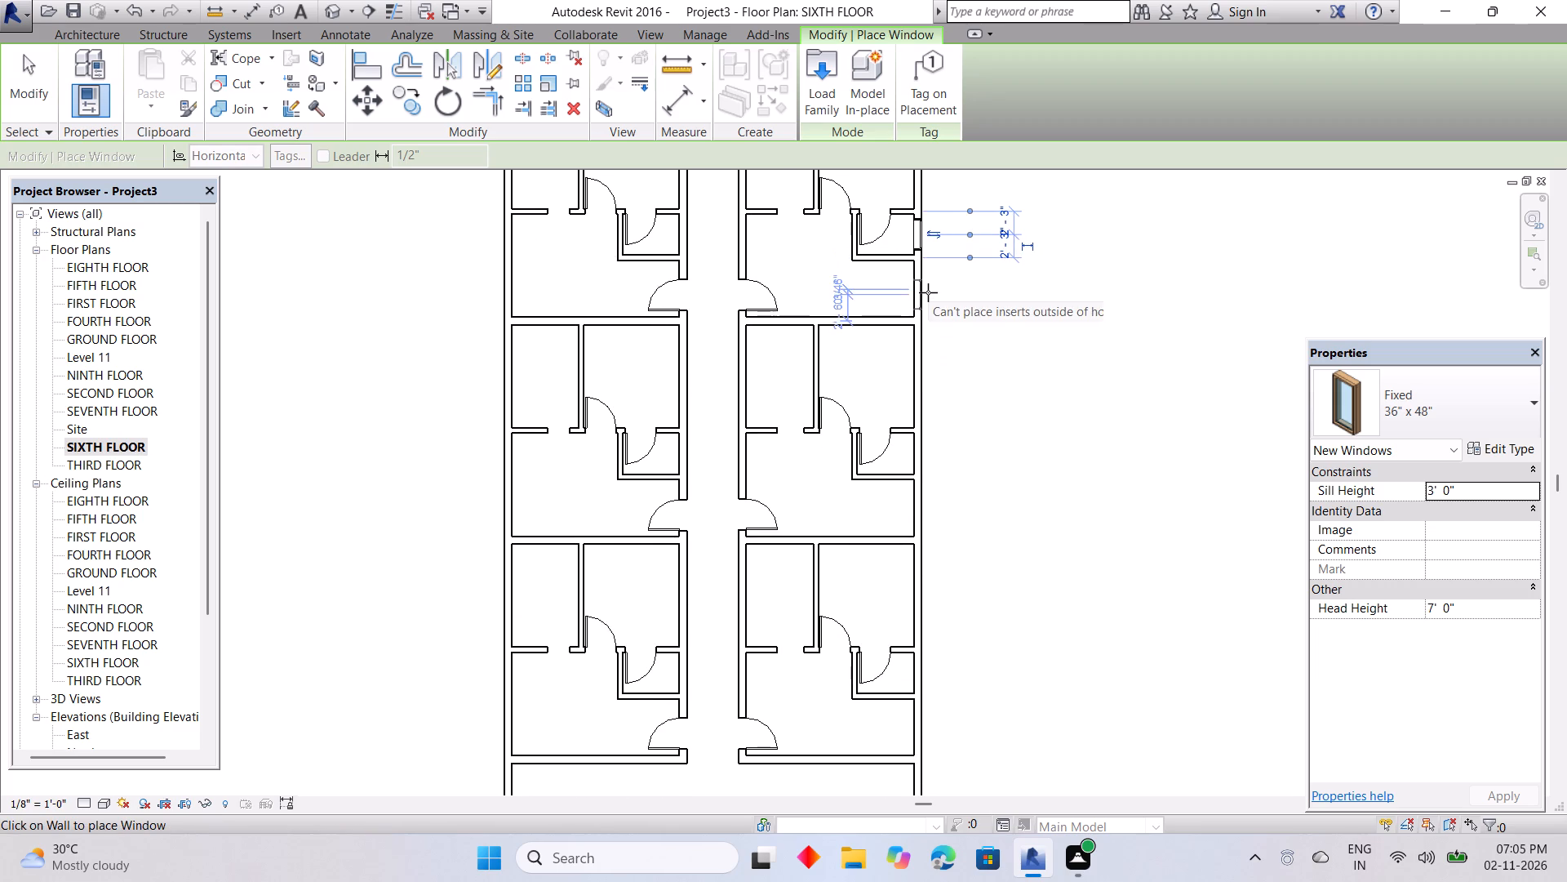
pyautogui.click(927, 289)
pyautogui.moveTo(932, 333); pyautogui.dragTo(946, 200, button='middle')
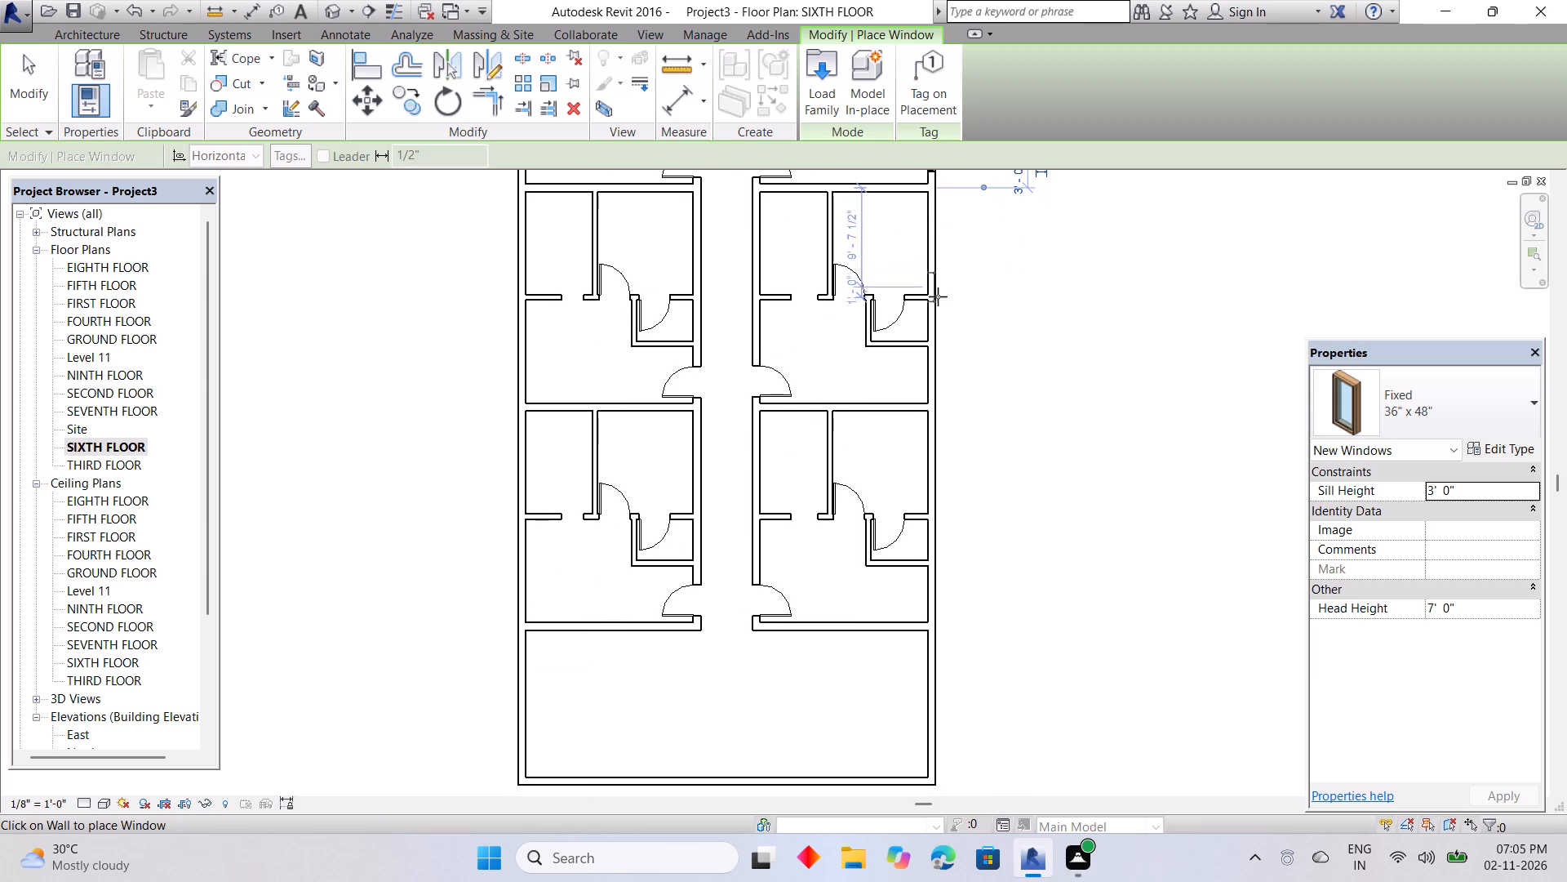
# Place east-wall windows in the two southern east units, centred on small rooms (2'-3"), with south-room windows about 3'-1" and 2'-6" from their south walls.
pyautogui.click(935, 320)
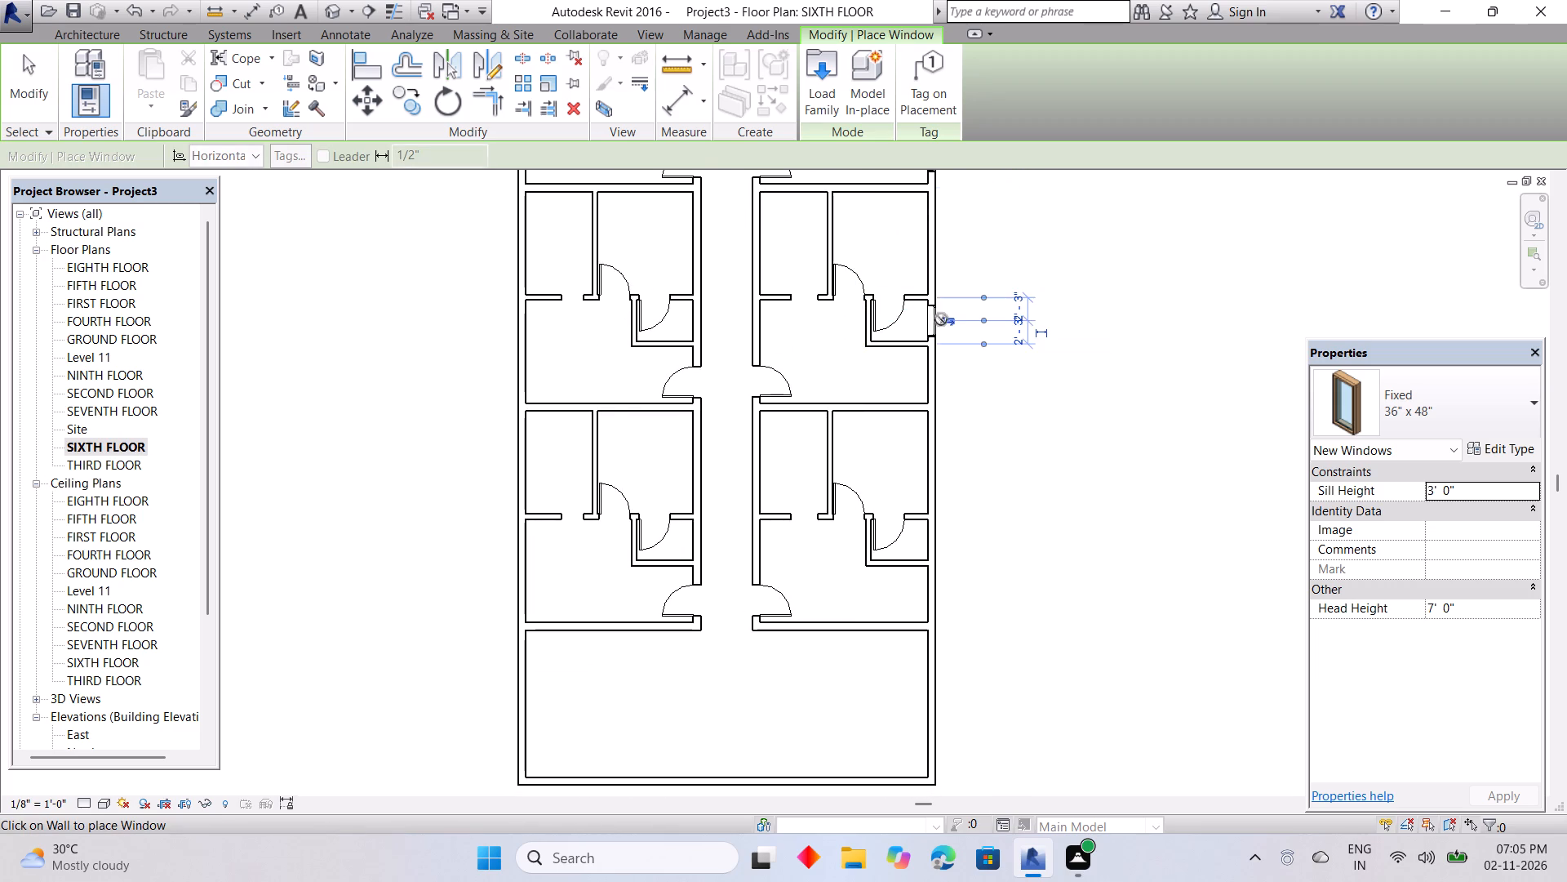
pyautogui.moveTo(951, 336); pyautogui.dragTo(946, 209, button='middle')
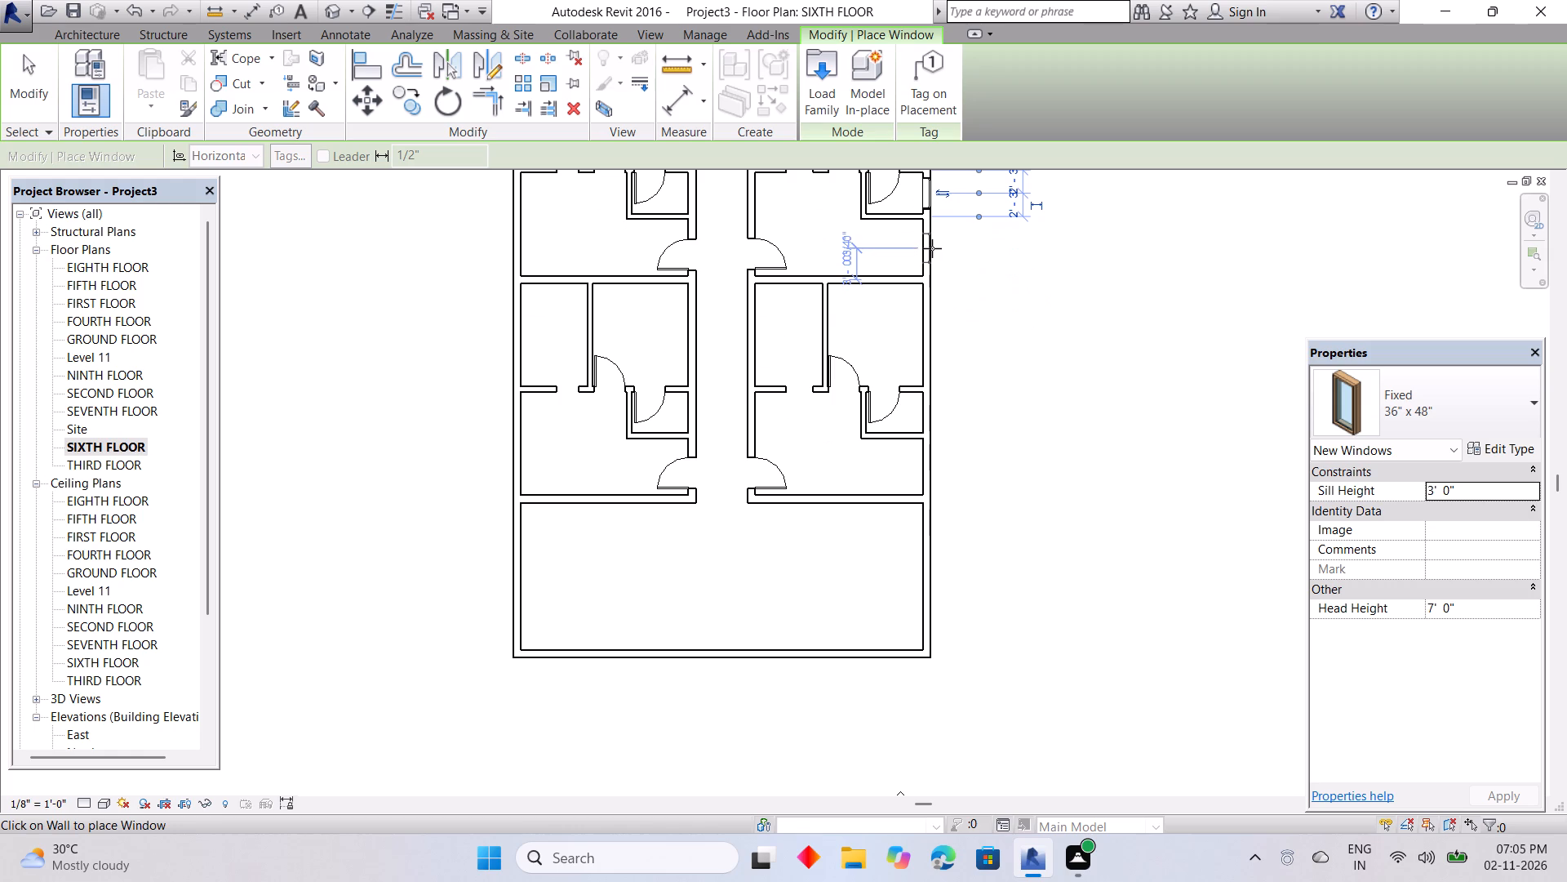
pyautogui.click(932, 248)
pyautogui.click(936, 415)
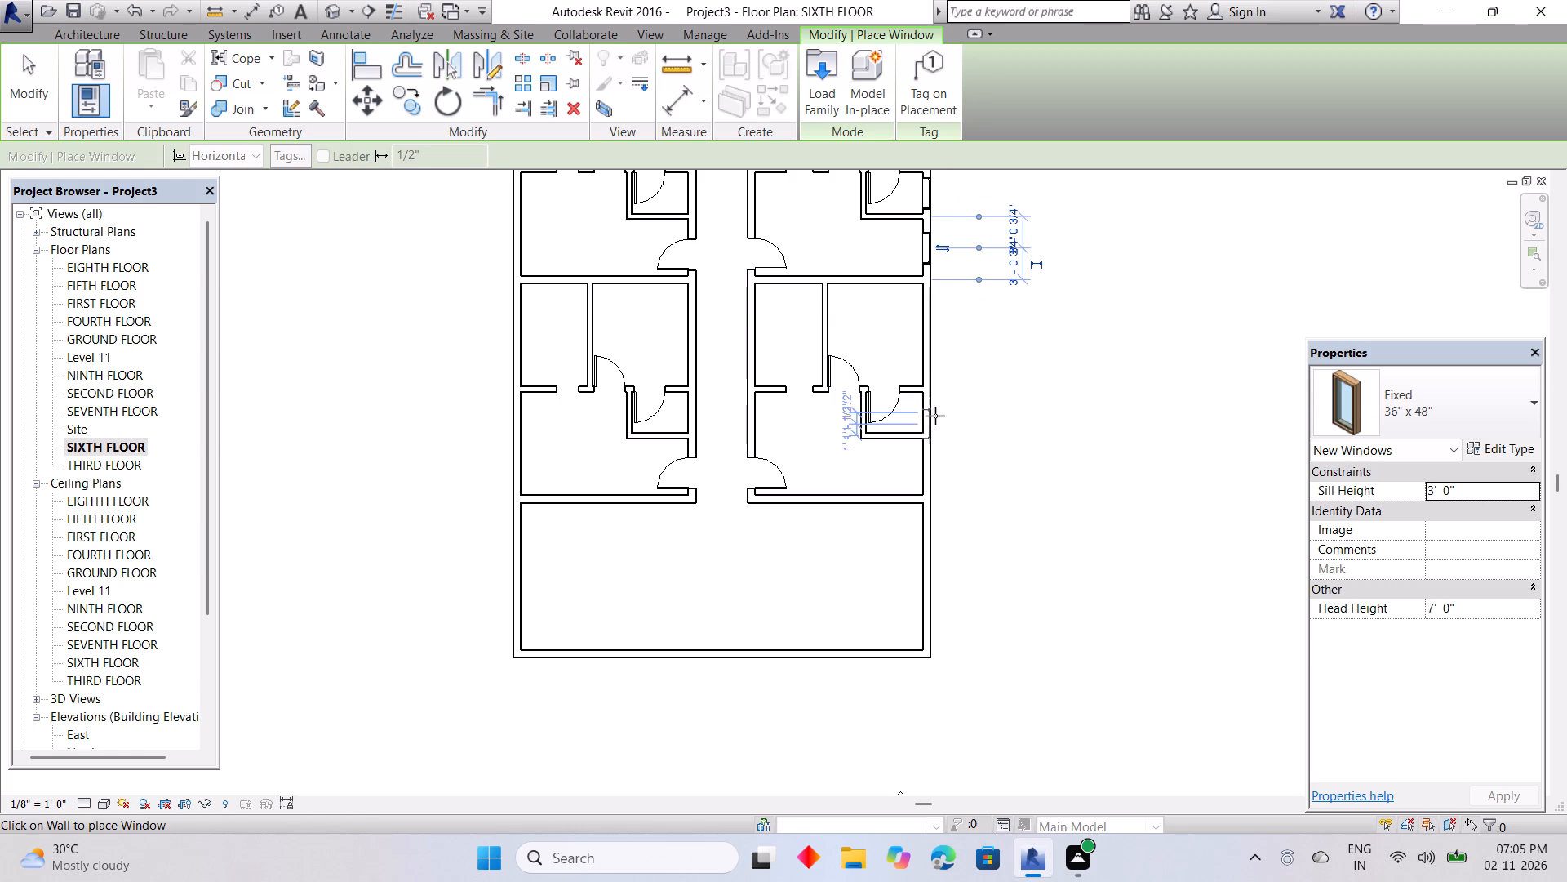
pyautogui.hotkey('ctrl', 'z')
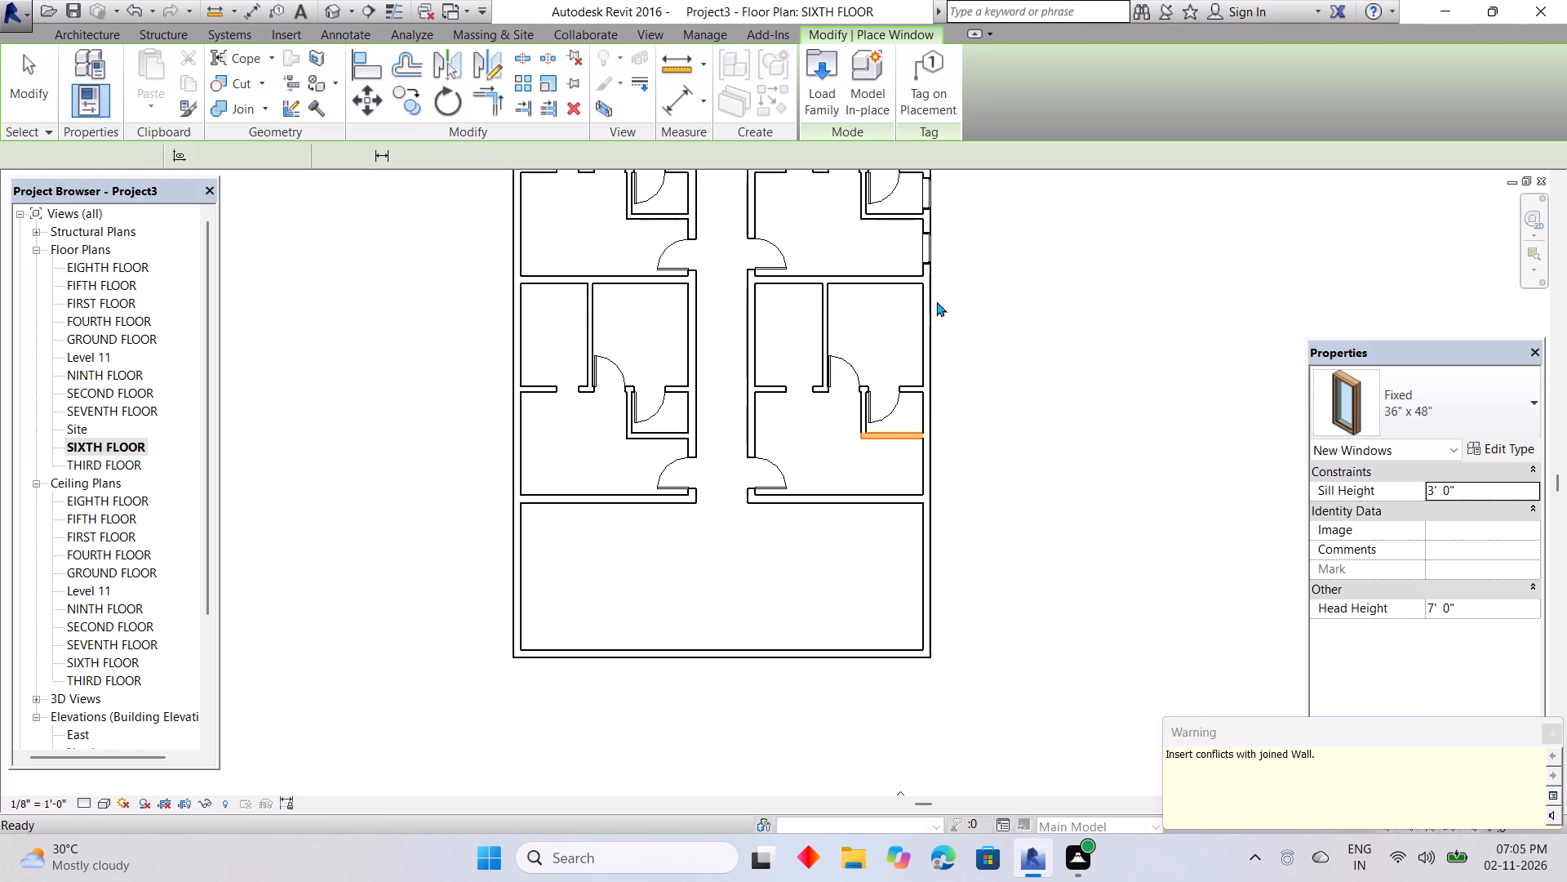
pyautogui.click(936, 412)
pyautogui.moveTo(936, 415); pyautogui.dragTo(936, 293, button='middle')
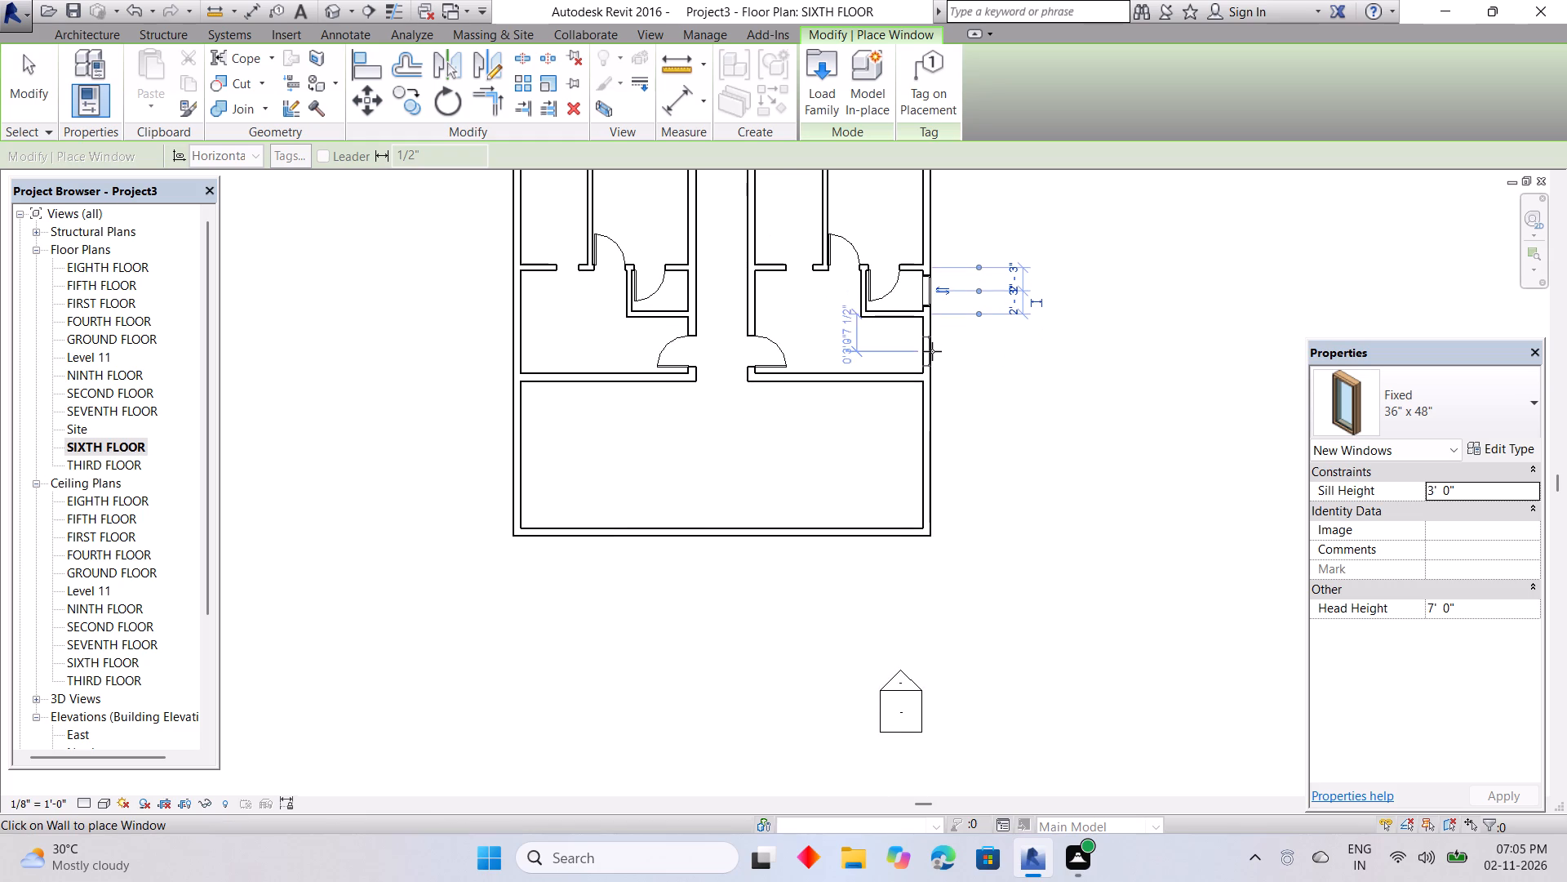
pyautogui.click(935, 350)
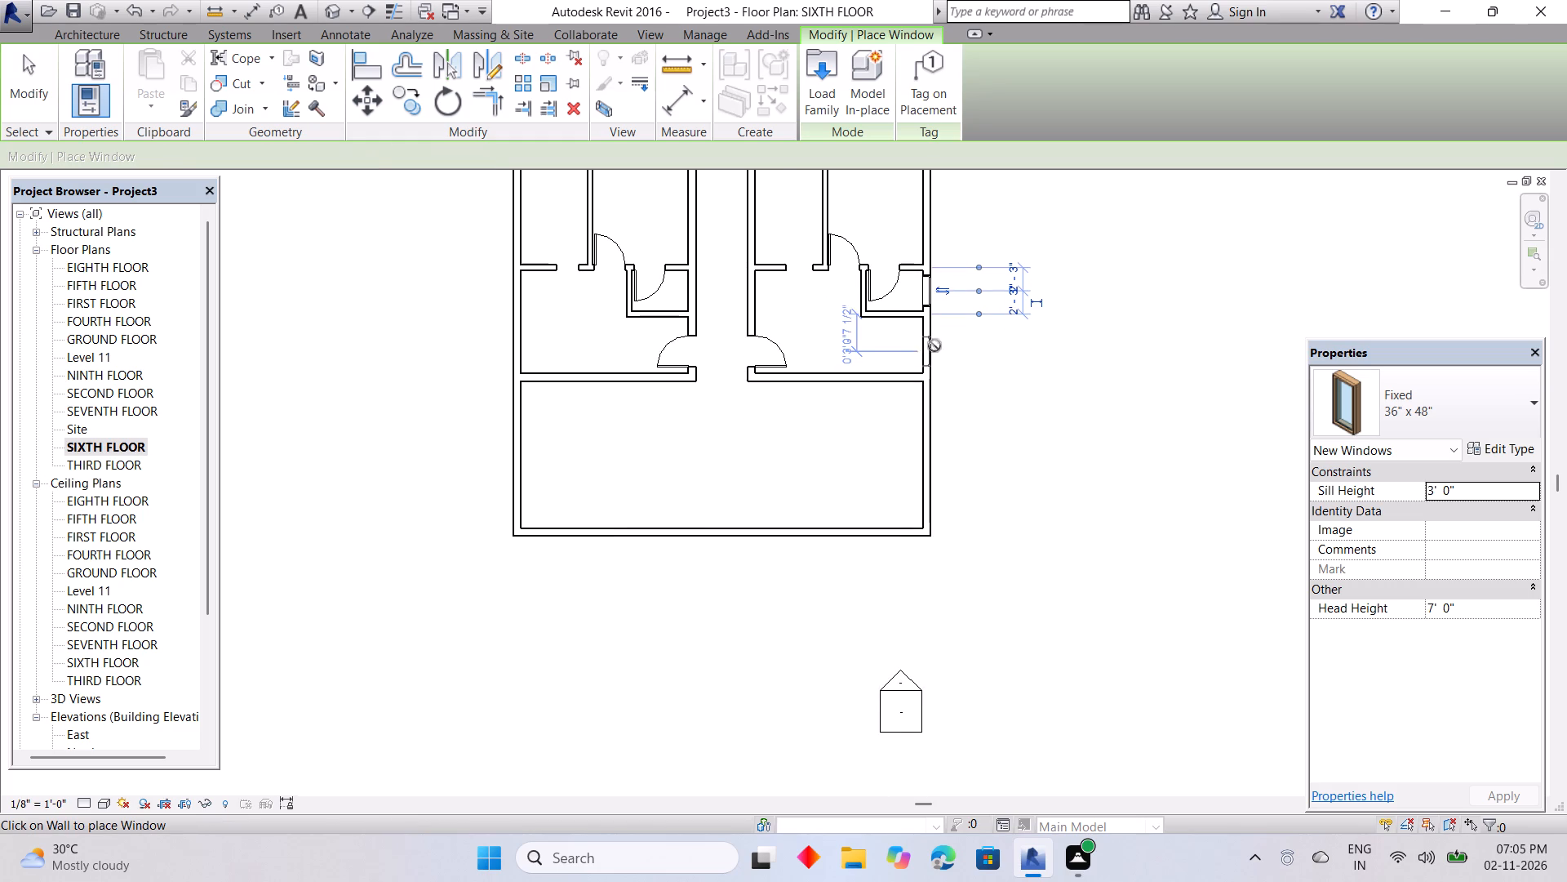
# Place west-wall windows in the two southern west units: south rooms centred 3'-0" from the south wall, north rooms 3'-6" from the partition below.
pyautogui.moveTo(705, 304); pyautogui.dragTo(943, 316, button='middle')
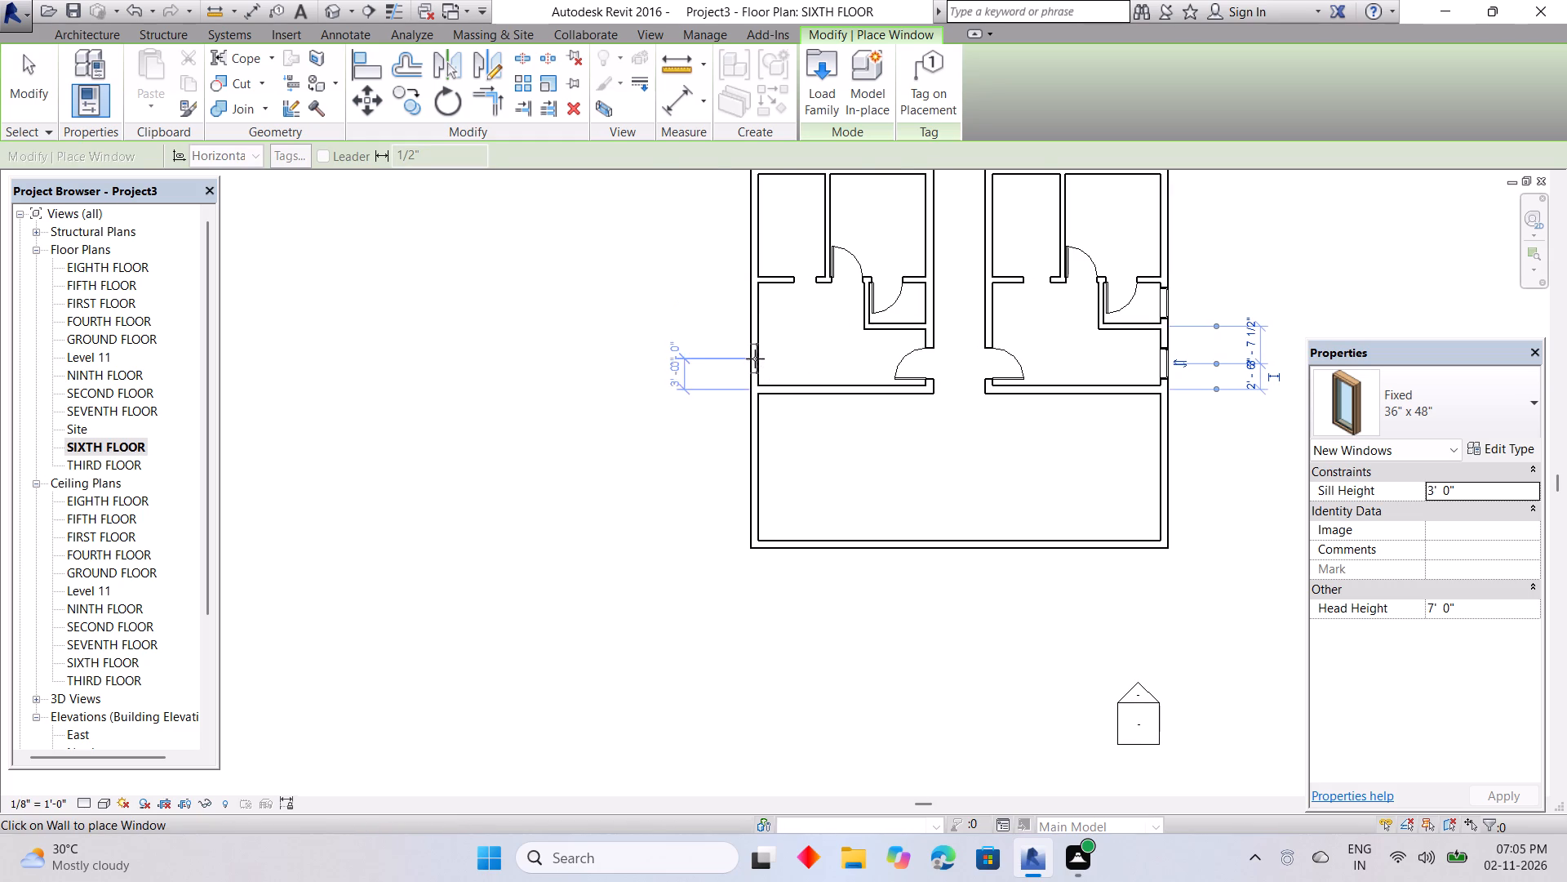
pyautogui.click(749, 359)
pyautogui.moveTo(774, 275); pyautogui.dragTo(810, 443, button='middle')
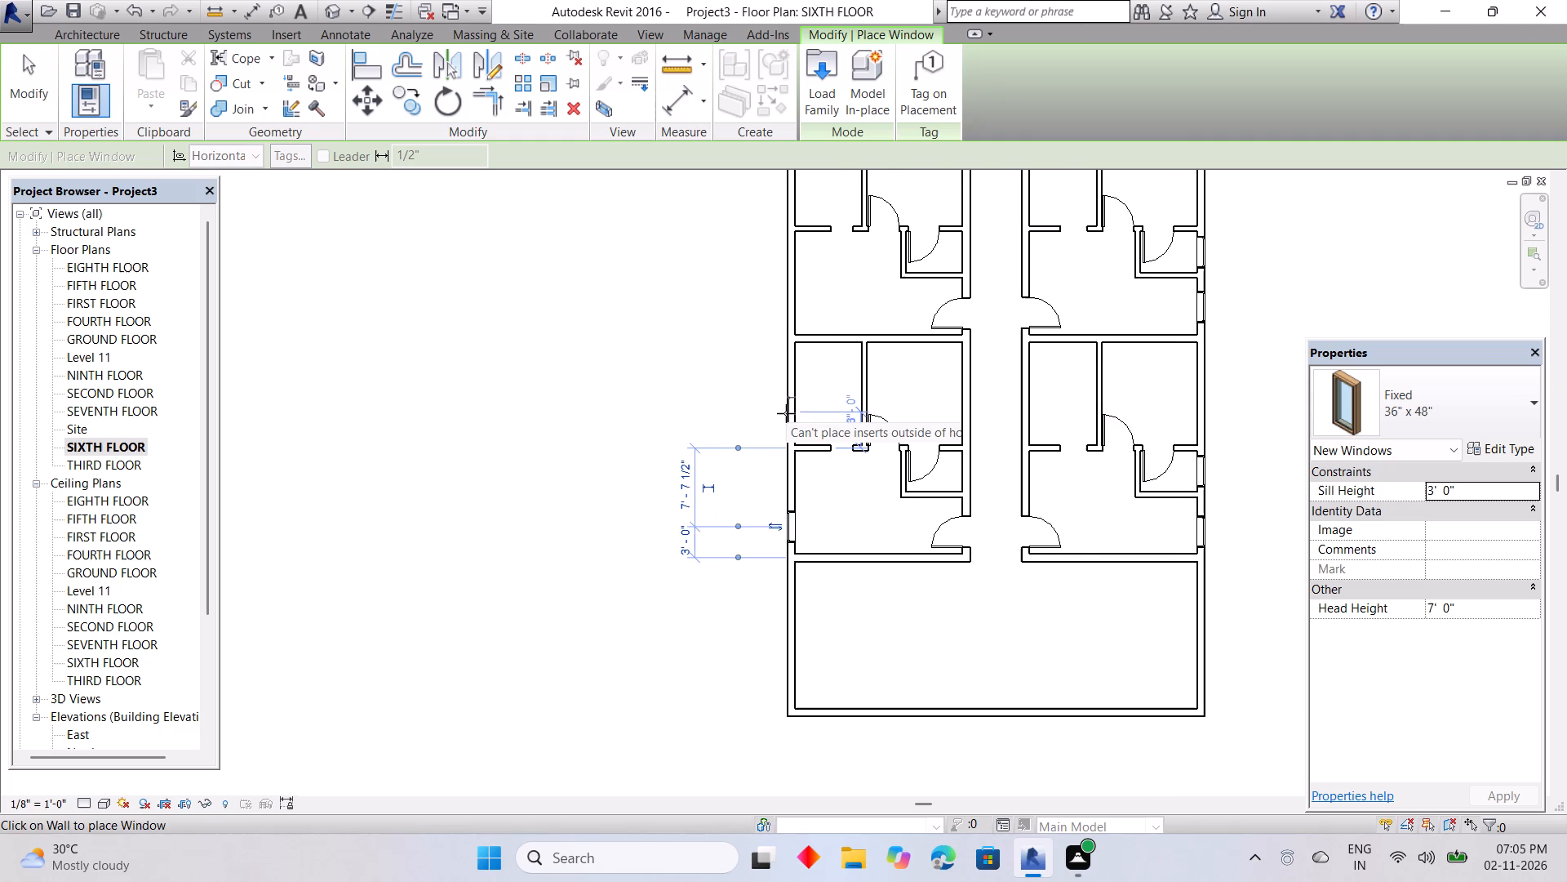
pyautogui.click(786, 413)
pyautogui.moveTo(771, 338); pyautogui.dragTo(781, 384, button='middle')
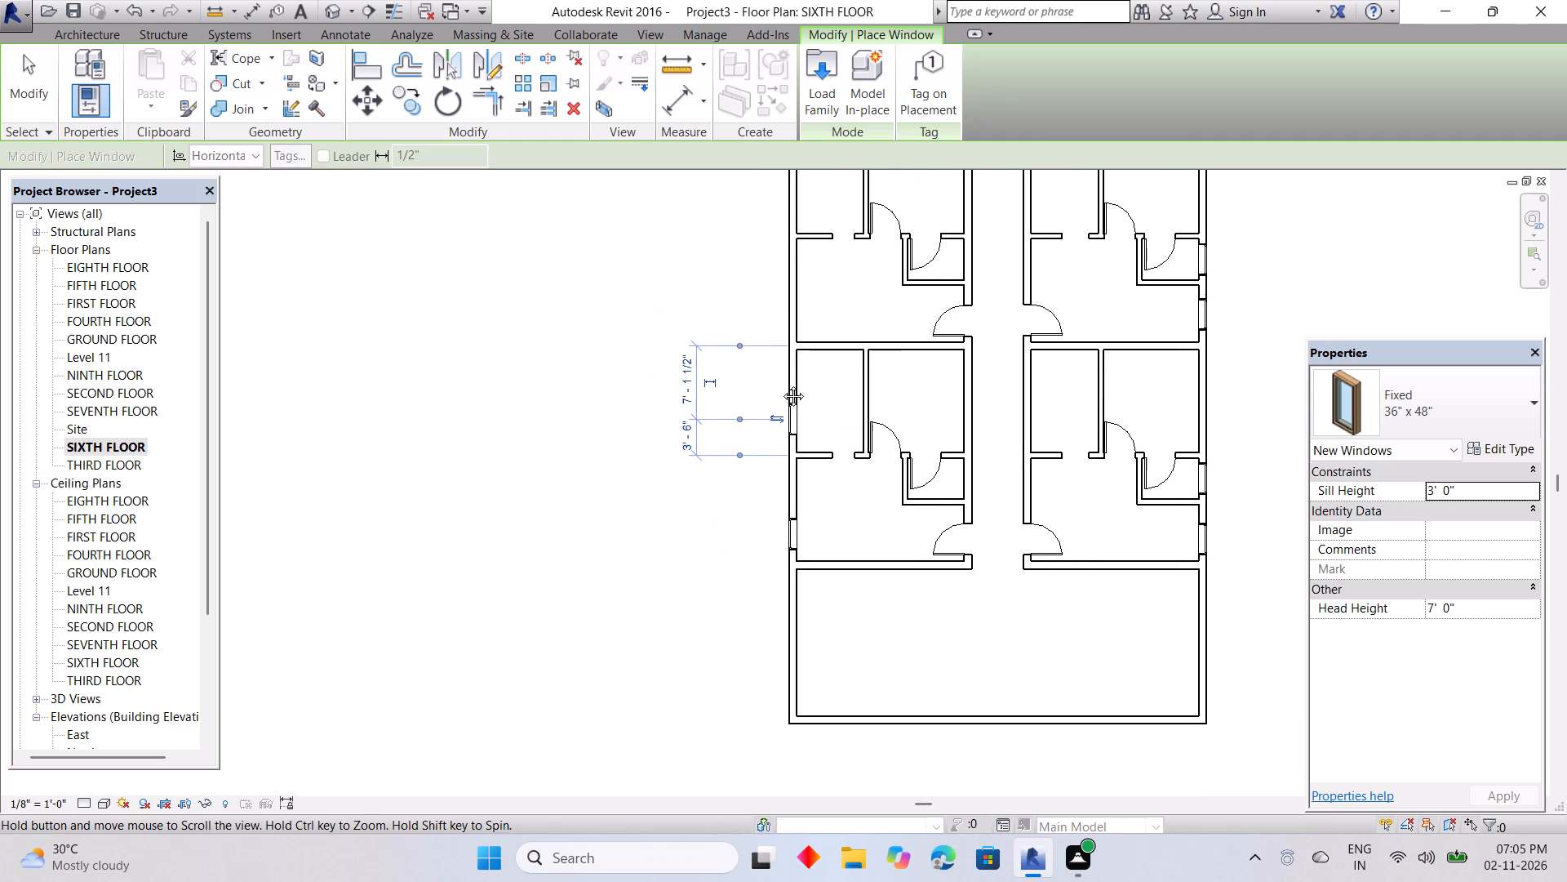
pyautogui.moveTo(781, 384); pyautogui.dragTo(809, 487, button='middle')
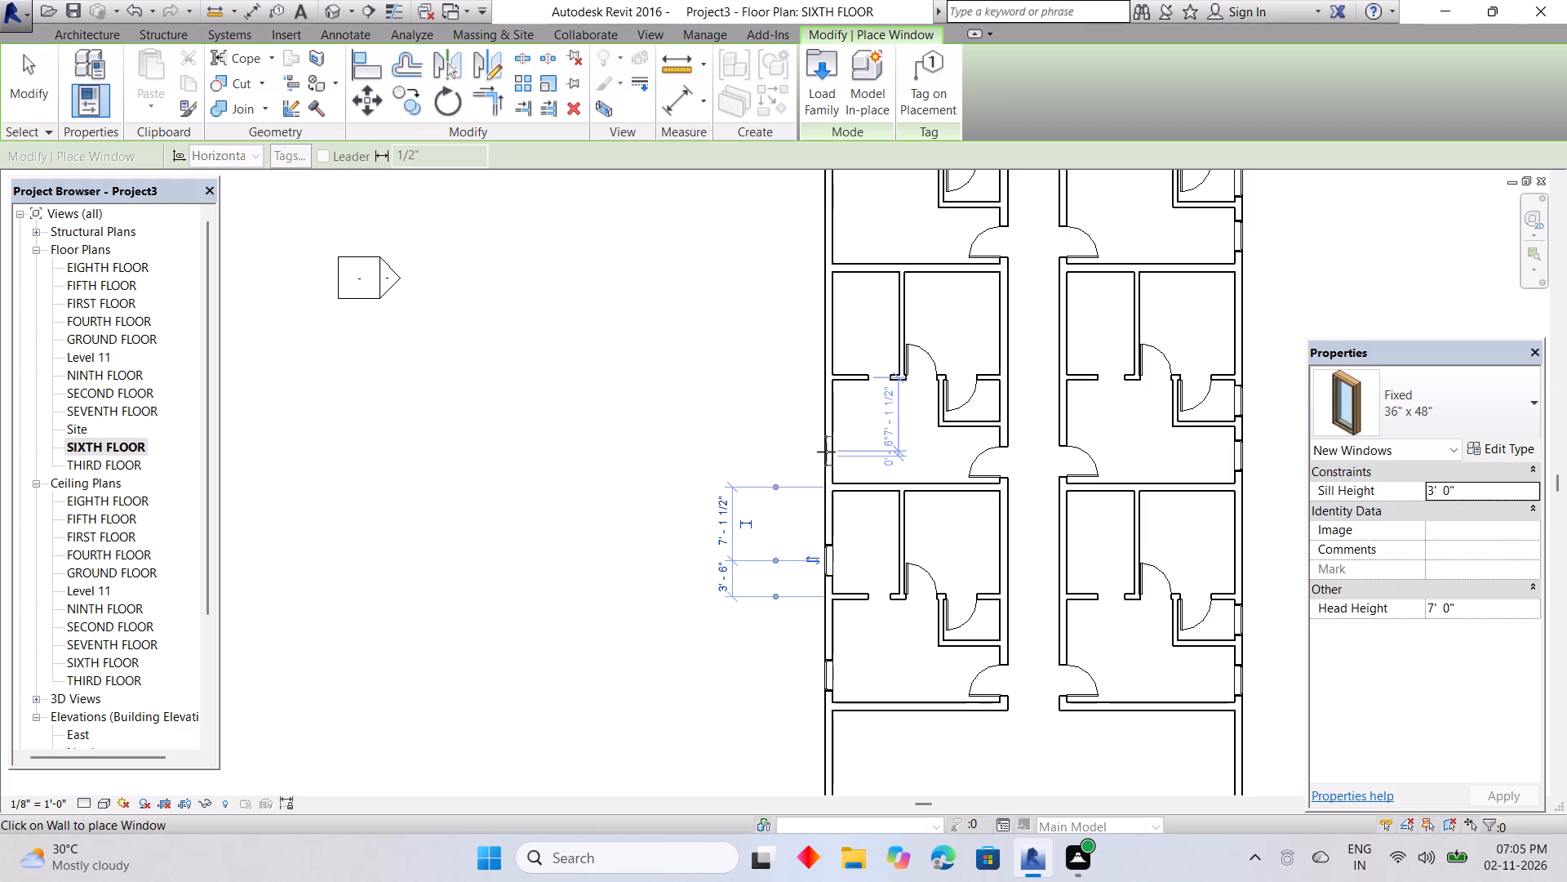
pyautogui.click(826, 457)
pyautogui.moveTo(829, 416); pyautogui.dragTo(834, 590, button='middle')
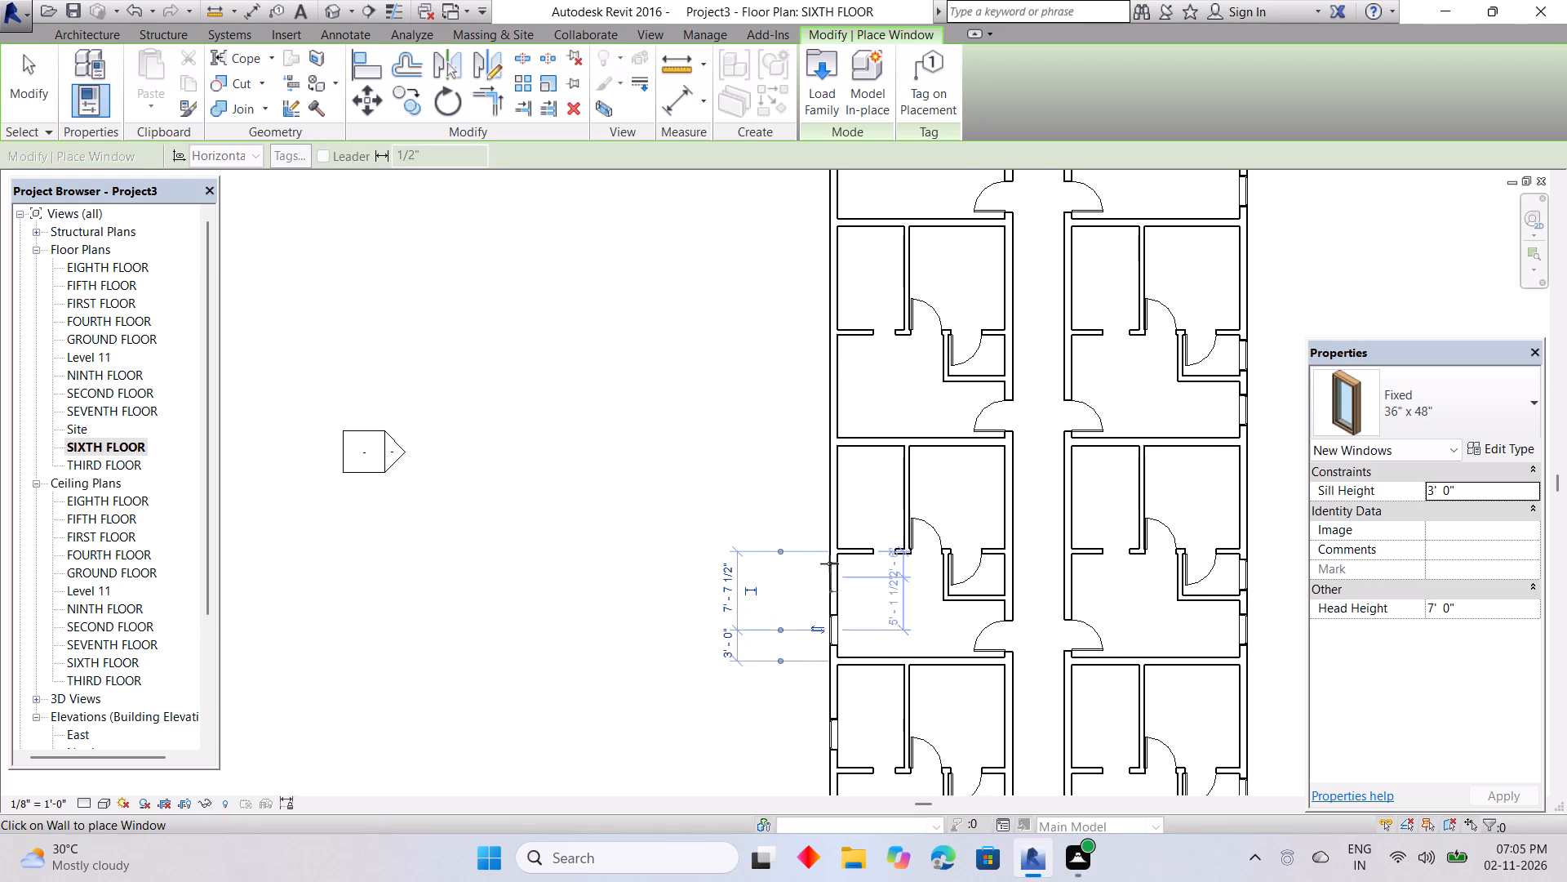
pyautogui.click(830, 517)
# Place west-wall windows in the two northern west units, centred 3'-6" from each room's south wall, except 4'-0" in the second unit's north room.
pyautogui.moveTo(823, 437); pyautogui.dragTo(839, 610, button='middle')
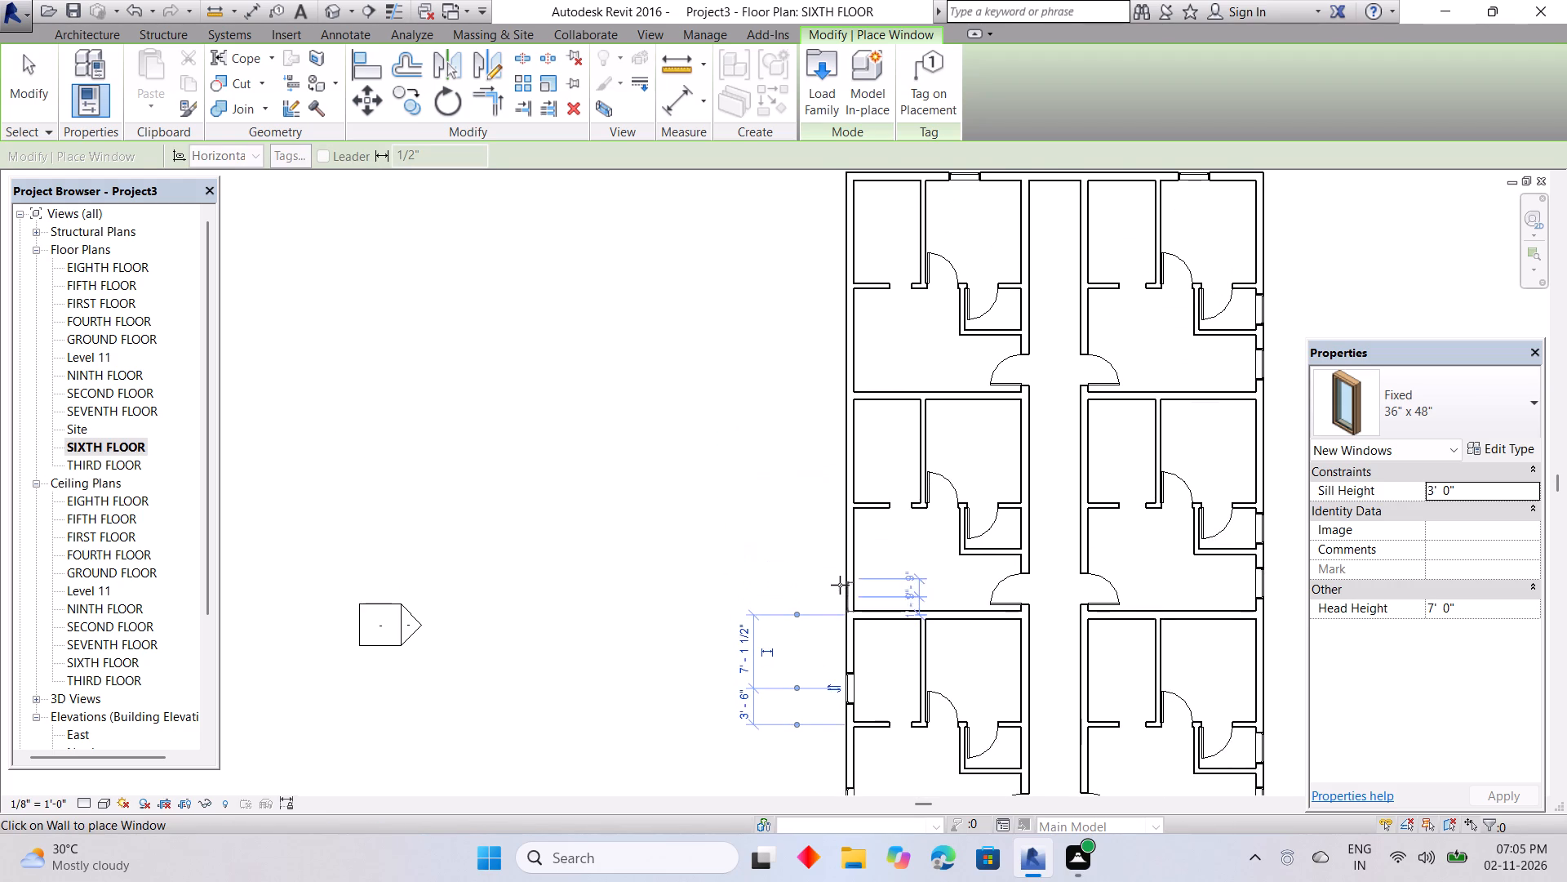
pyautogui.click(848, 578)
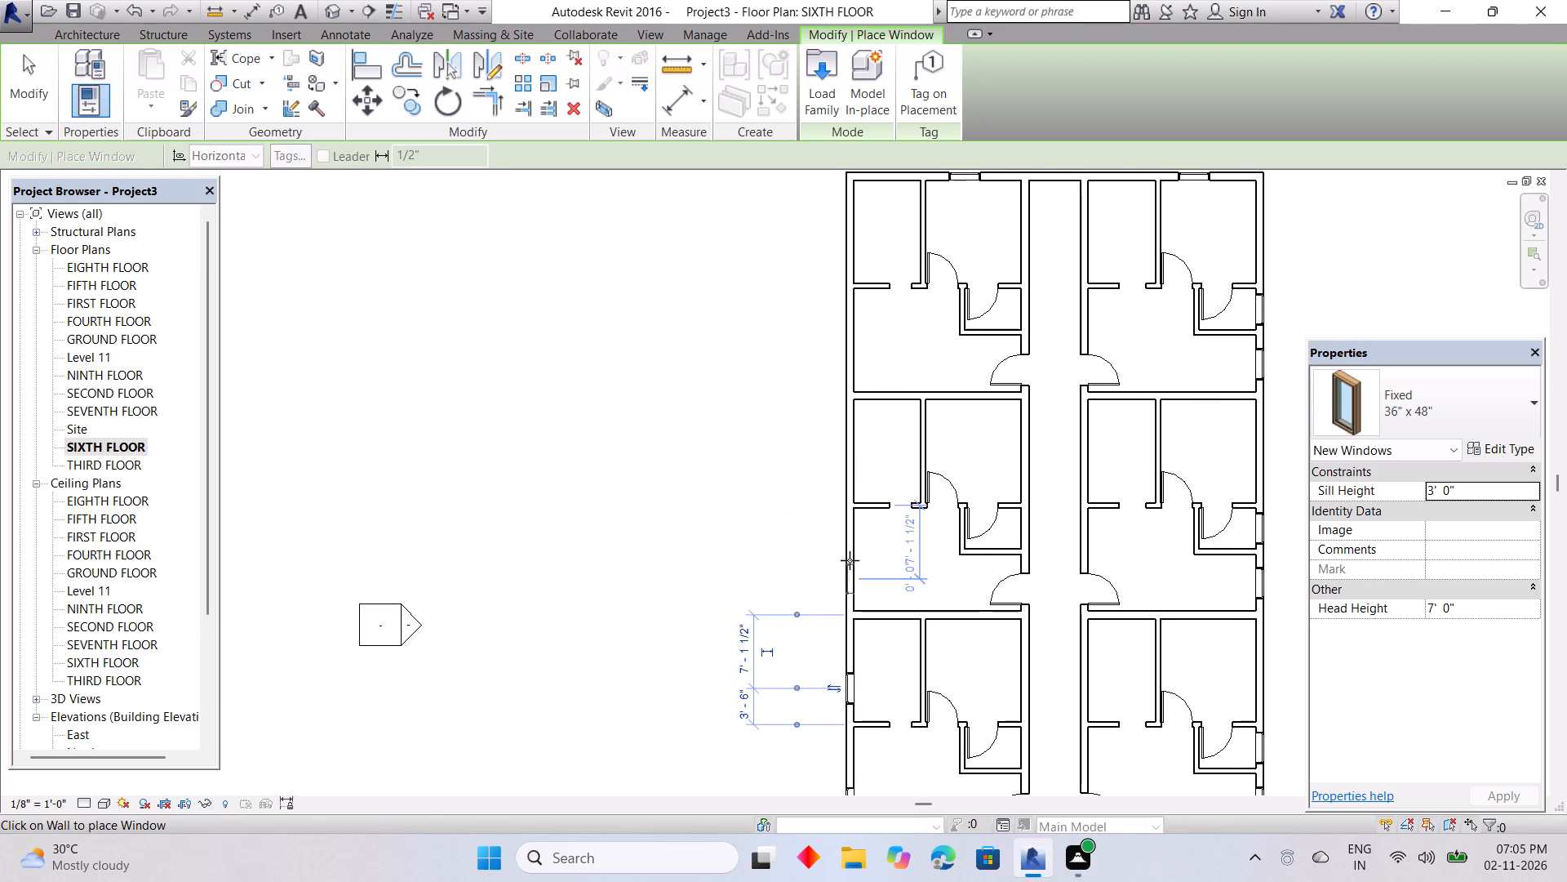
pyautogui.moveTo(851, 528); pyautogui.dragTo(860, 633, button='middle')
pyautogui.click(859, 568)
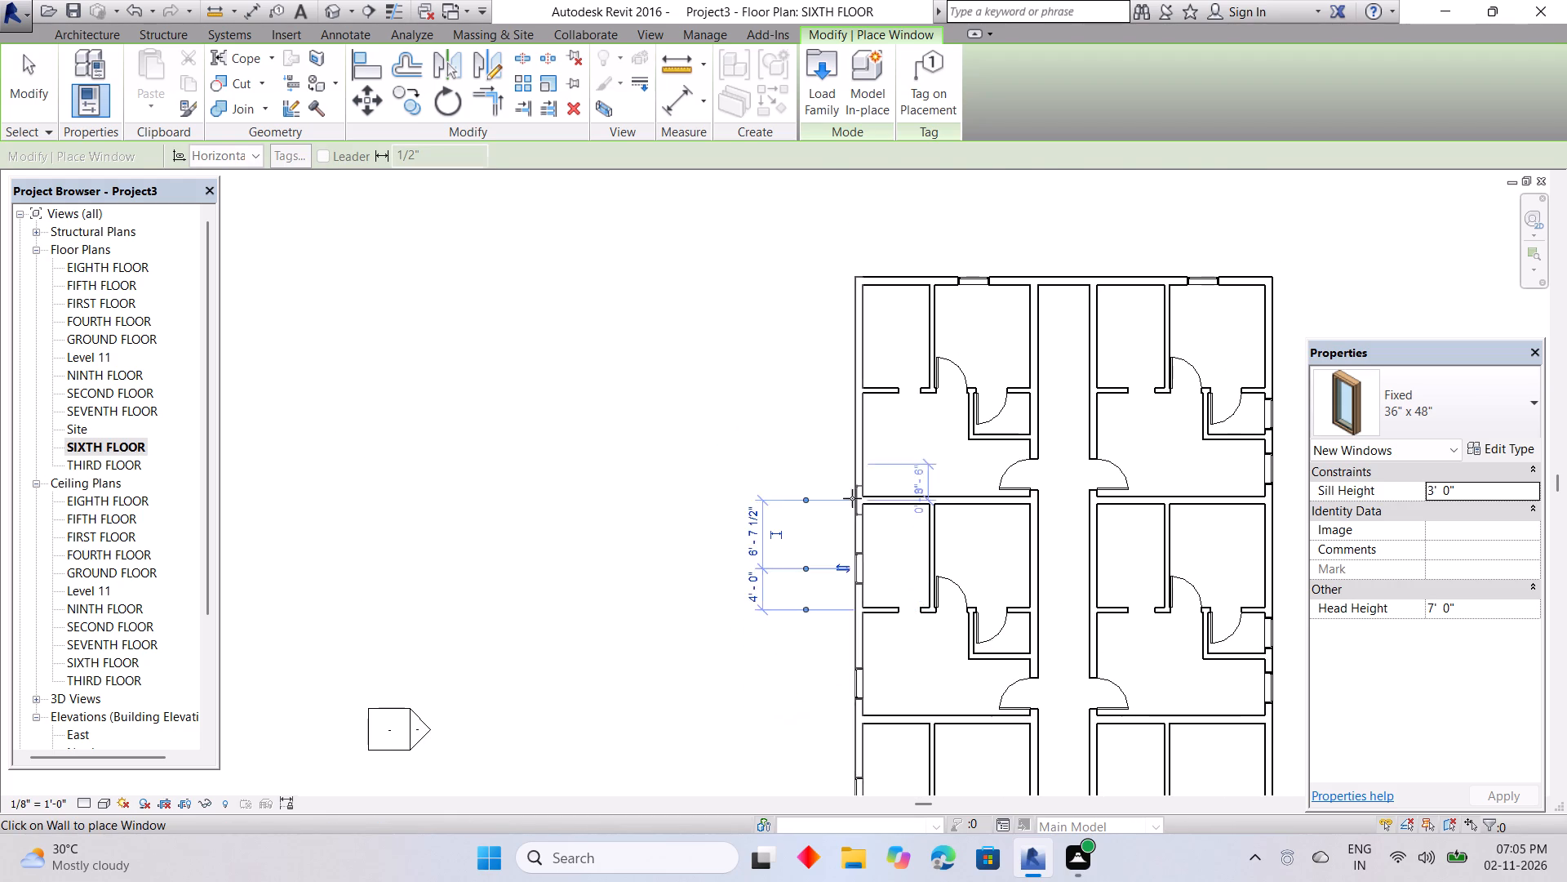
pyautogui.moveTo(852, 520); pyautogui.dragTo(859, 651, button='middle')
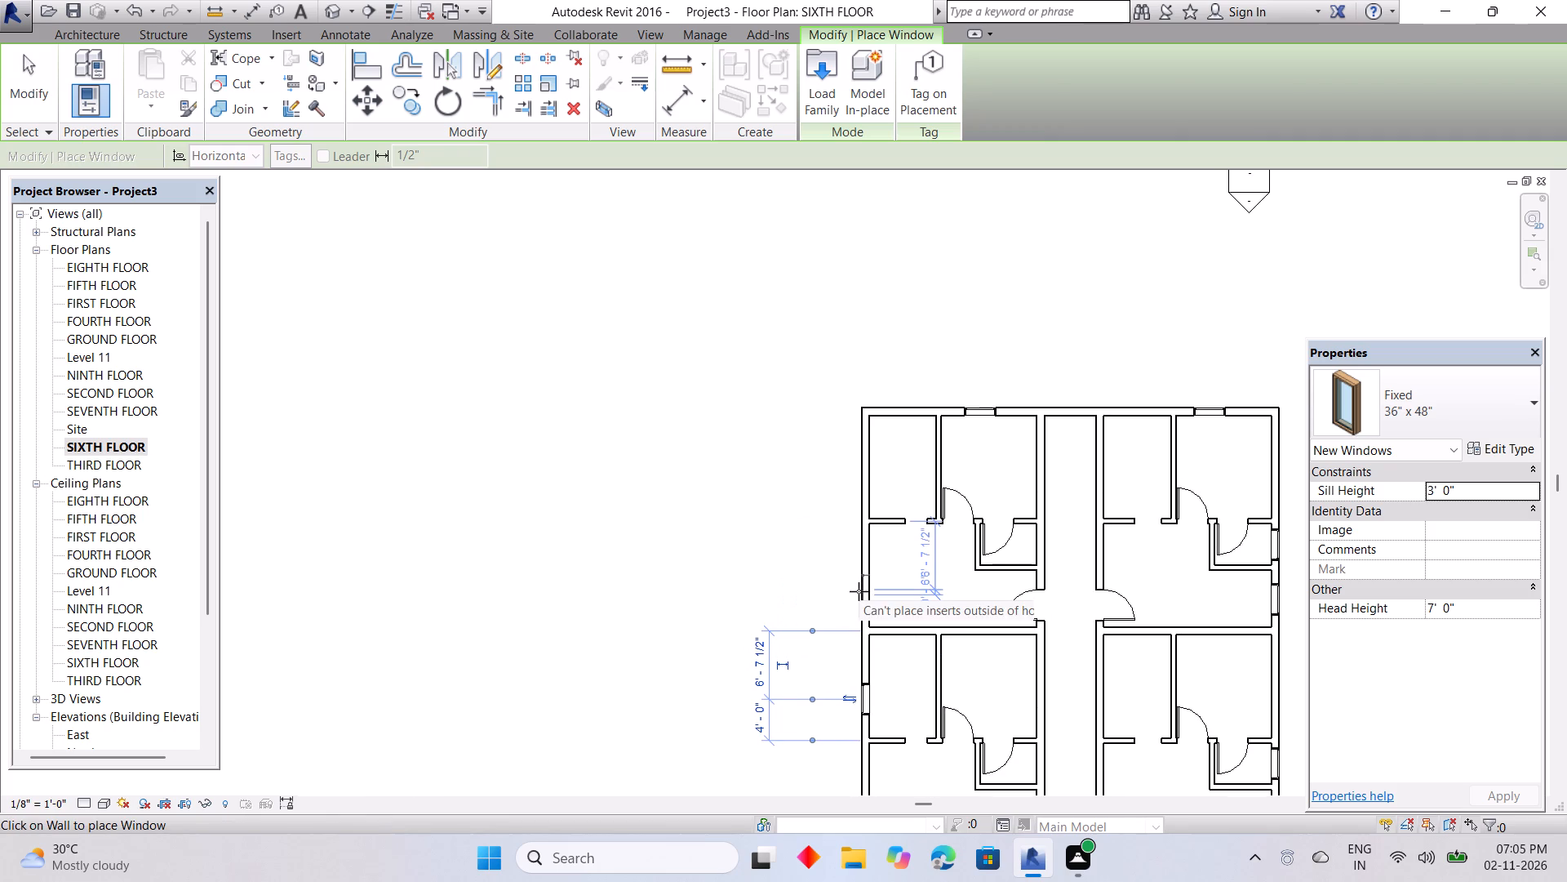
pyautogui.click(862, 595)
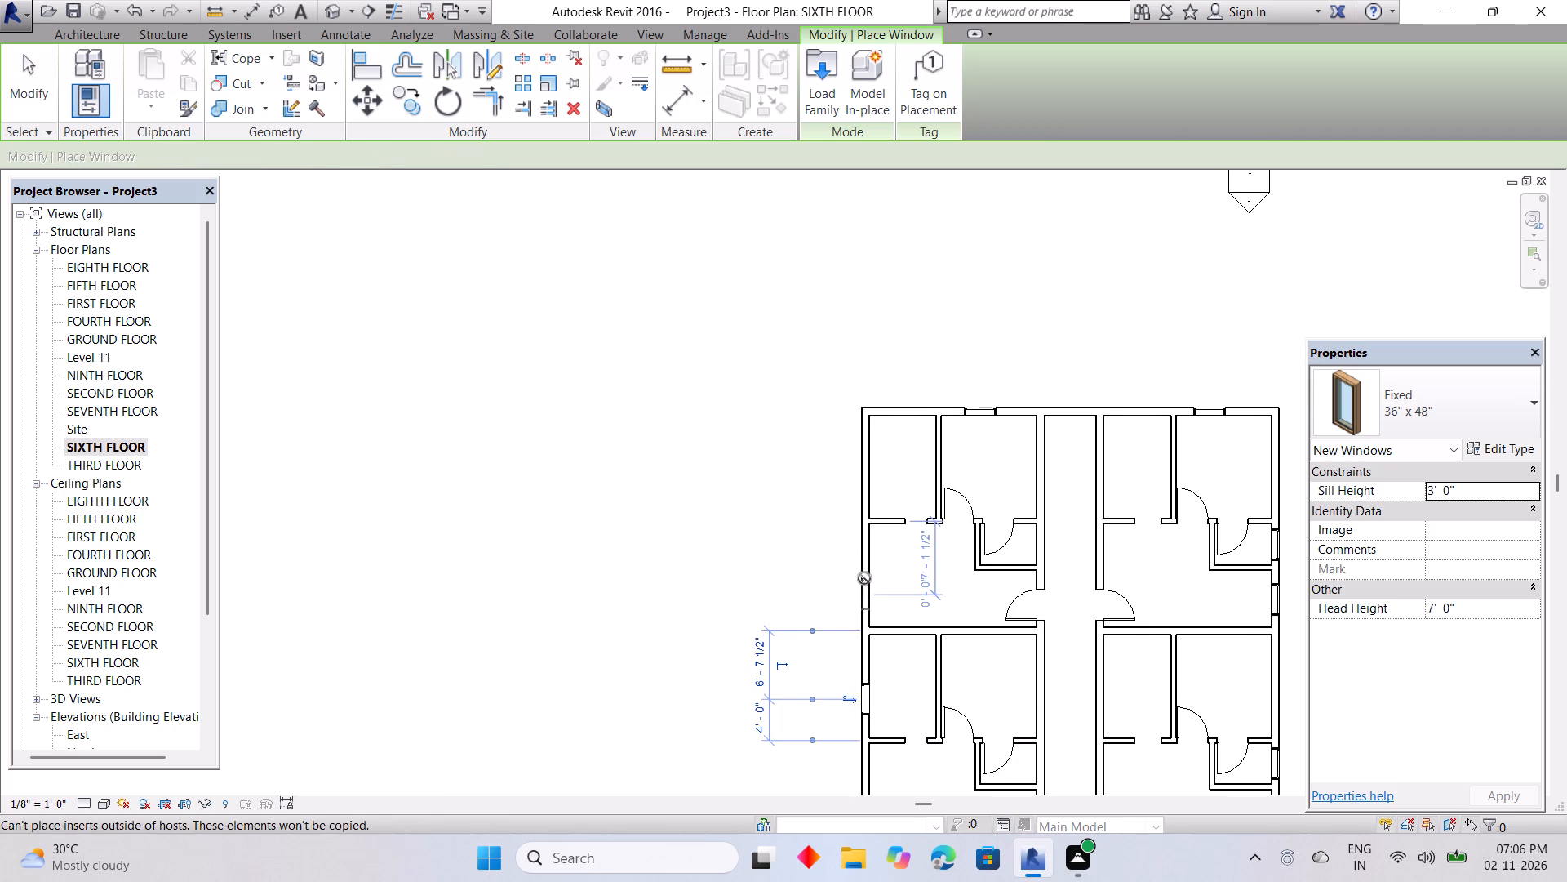
pyautogui.moveTo(863, 569); pyautogui.dragTo(869, 678, button='middle')
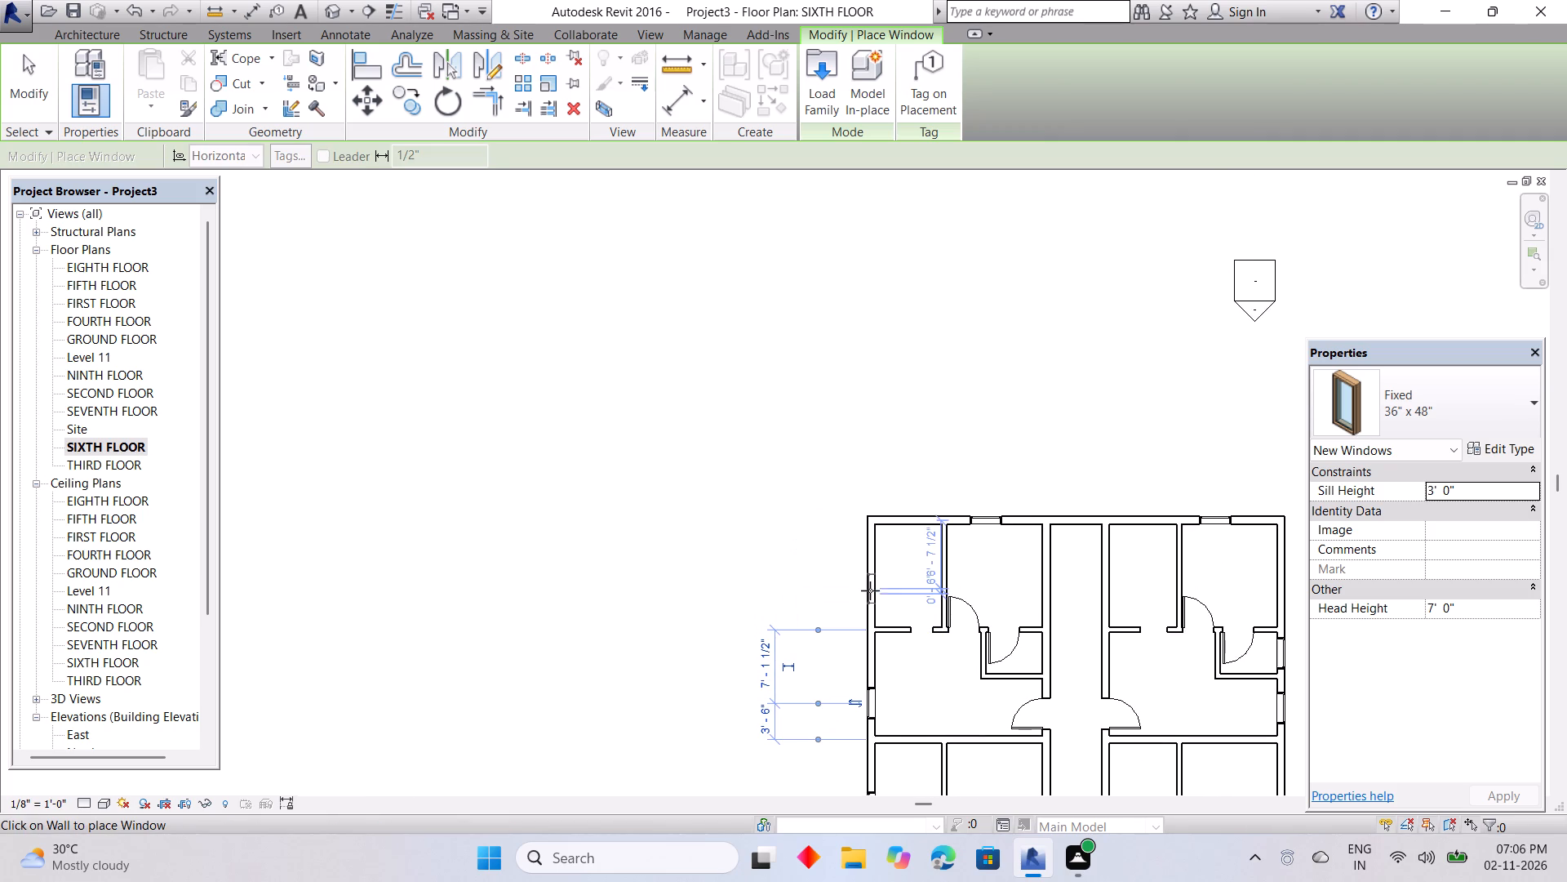
pyautogui.click(863, 595)
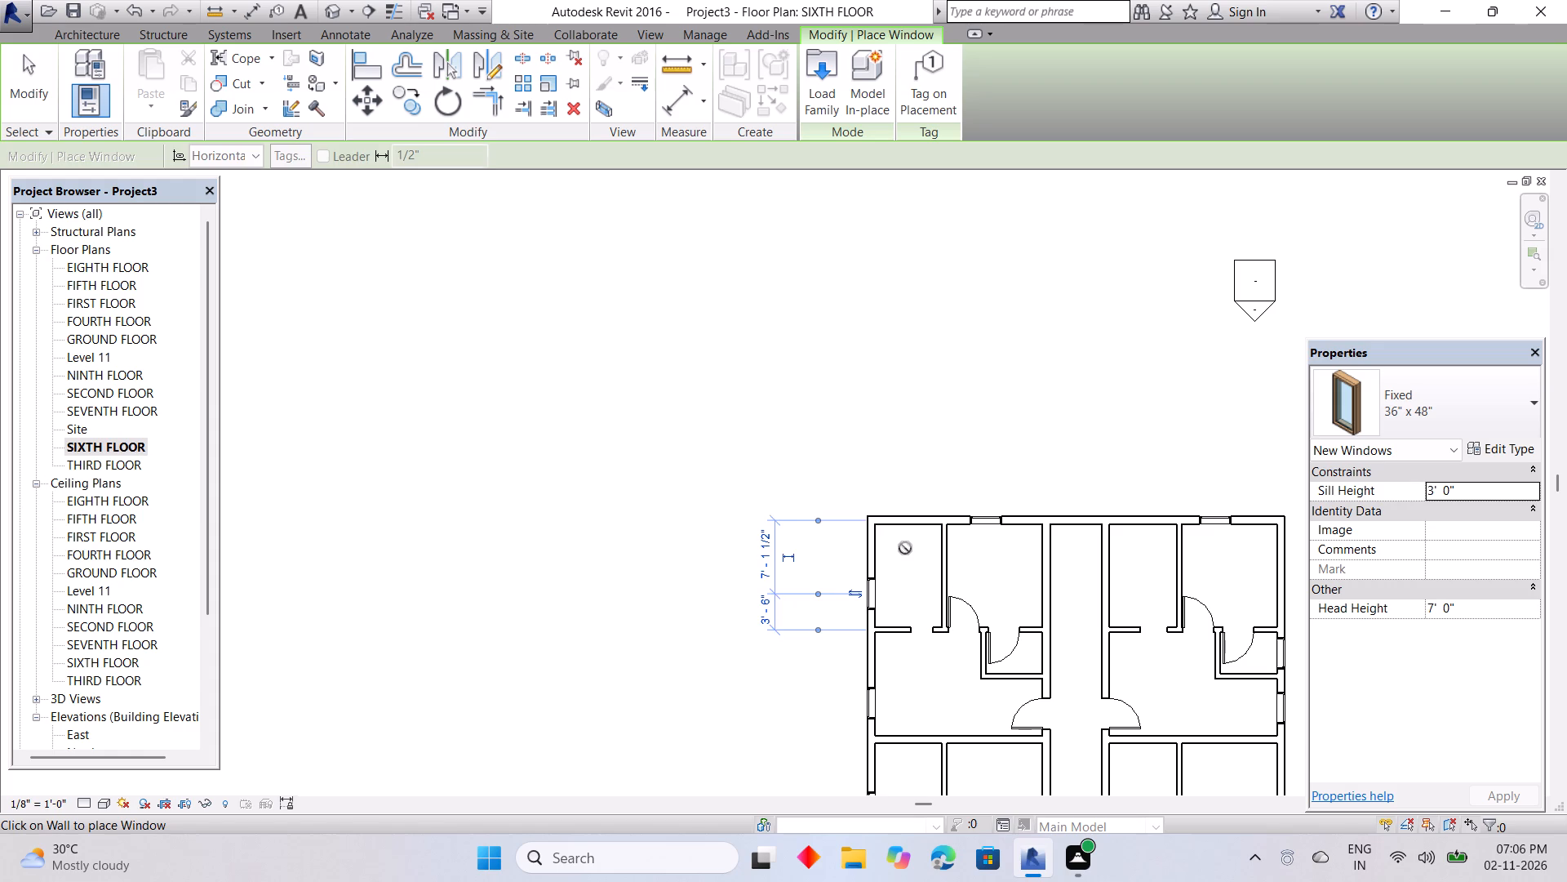
# Place Fixed 36" x 48" windows in the corridor wall of all four west units' small rooms, centred at 2'-3", and finish window placement.
pyautogui.scroll(-1, 908, 546)
pyautogui.moveTo(909, 545); pyautogui.dragTo(626, 332, button='middle')
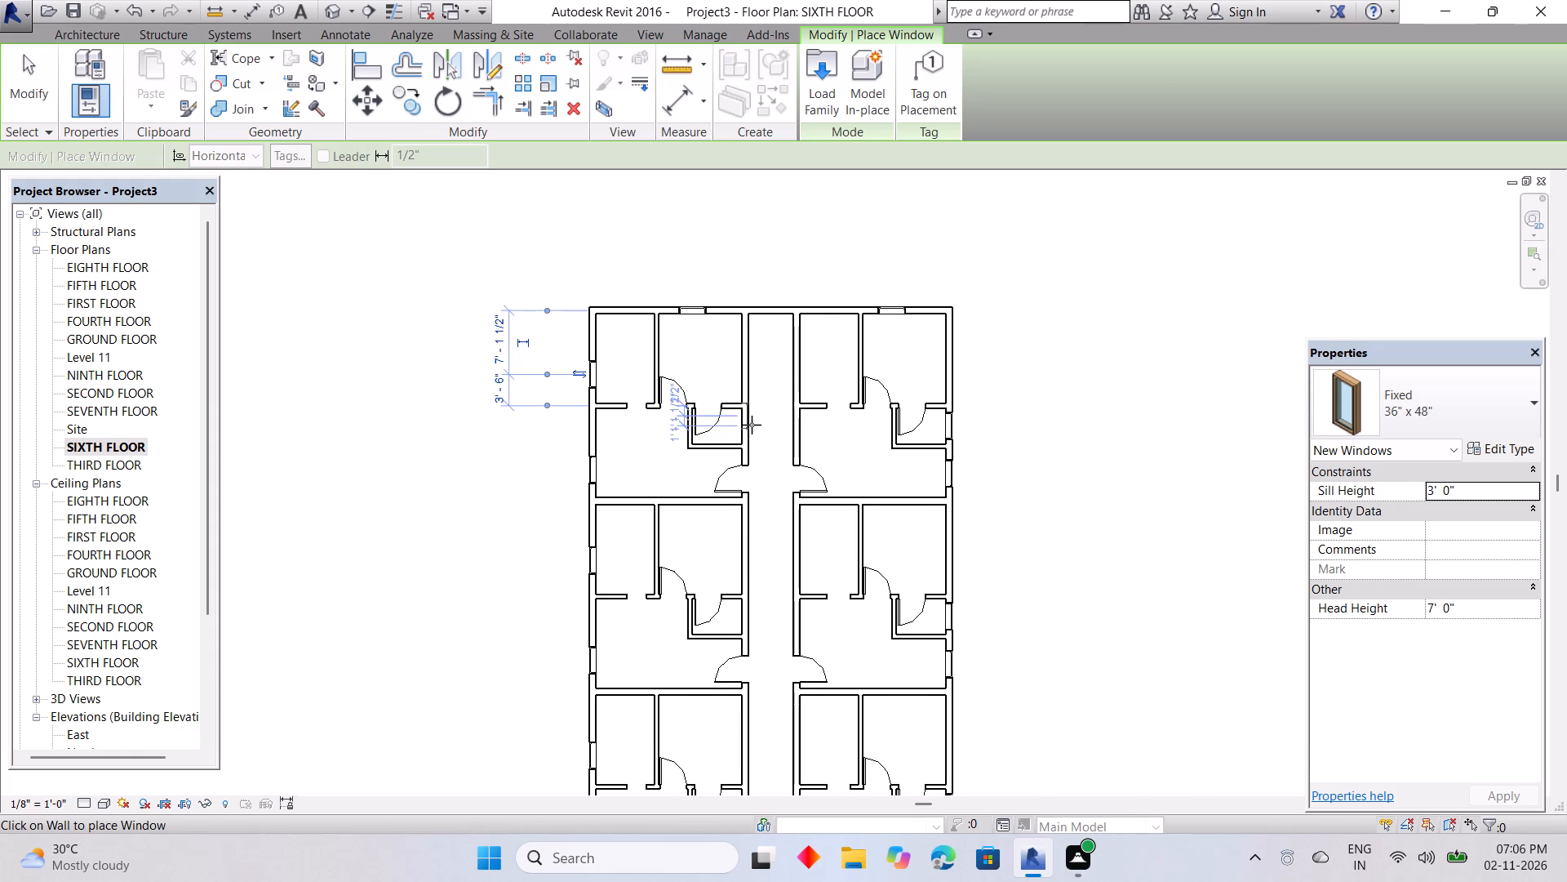
pyautogui.click(755, 425)
pyautogui.moveTo(758, 445); pyautogui.dragTo(797, 249, button='middle')
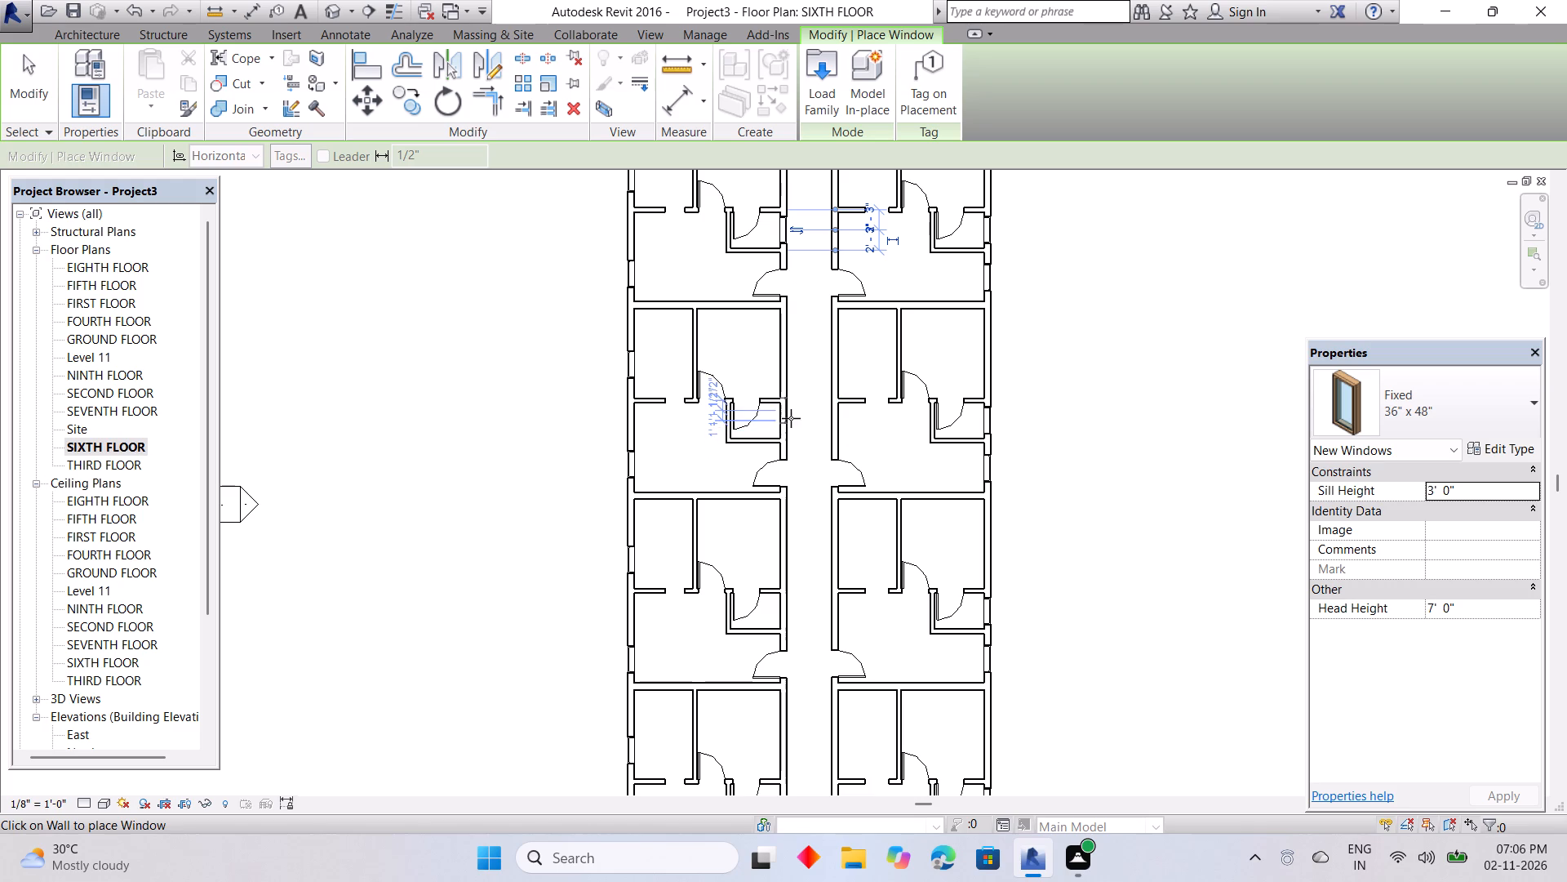
pyautogui.click(792, 421)
pyautogui.moveTo(793, 426); pyautogui.dragTo(844, 183, button='middle')
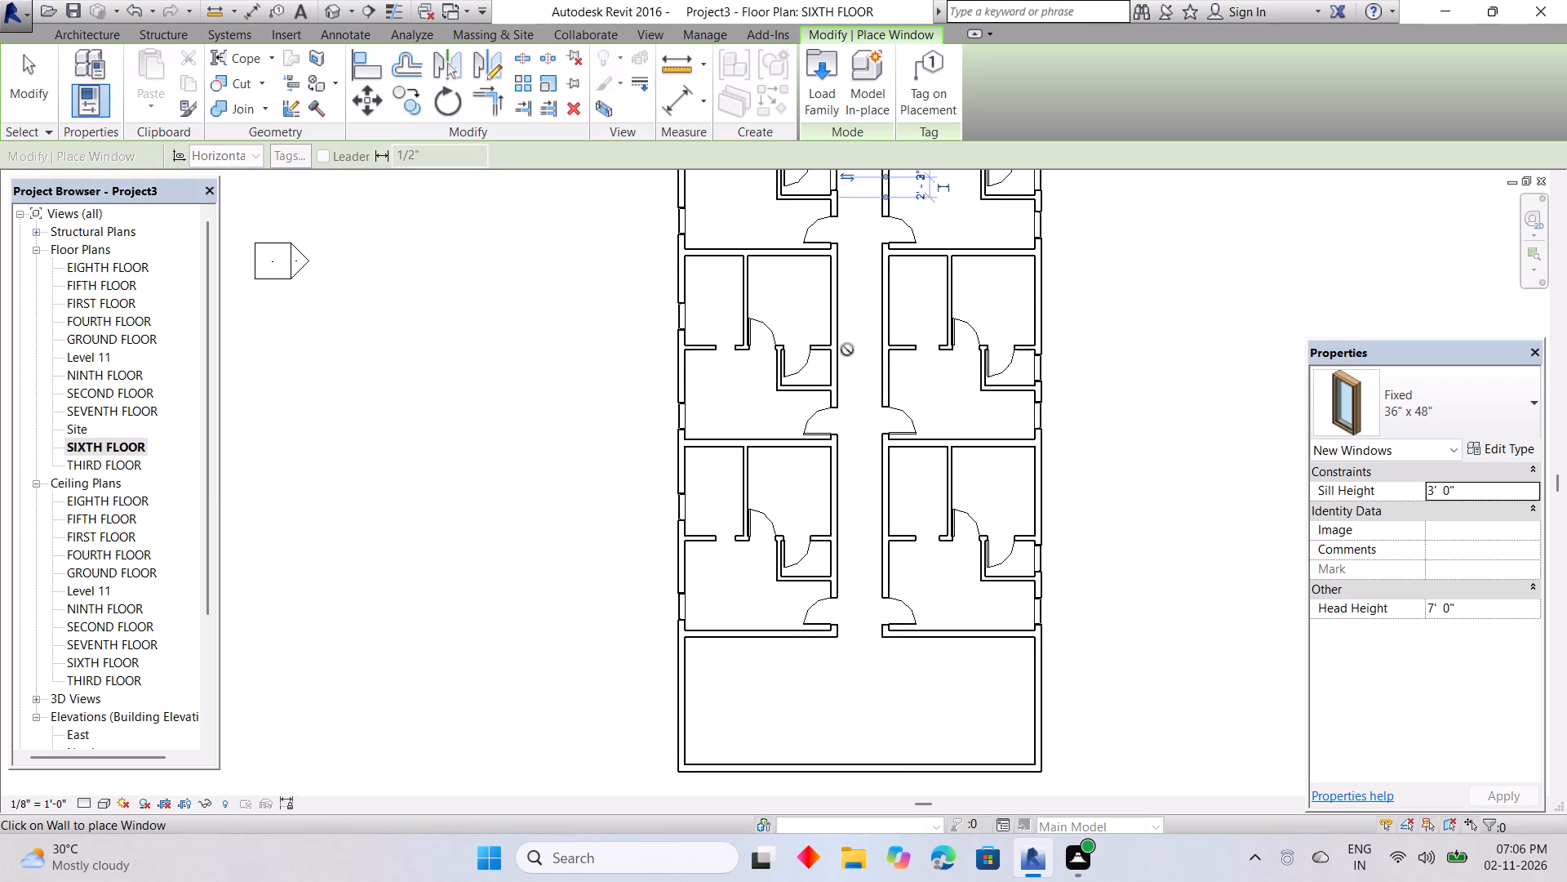
pyautogui.click(842, 368)
pyautogui.moveTo(848, 427); pyautogui.dragTo(825, 258, button='middle')
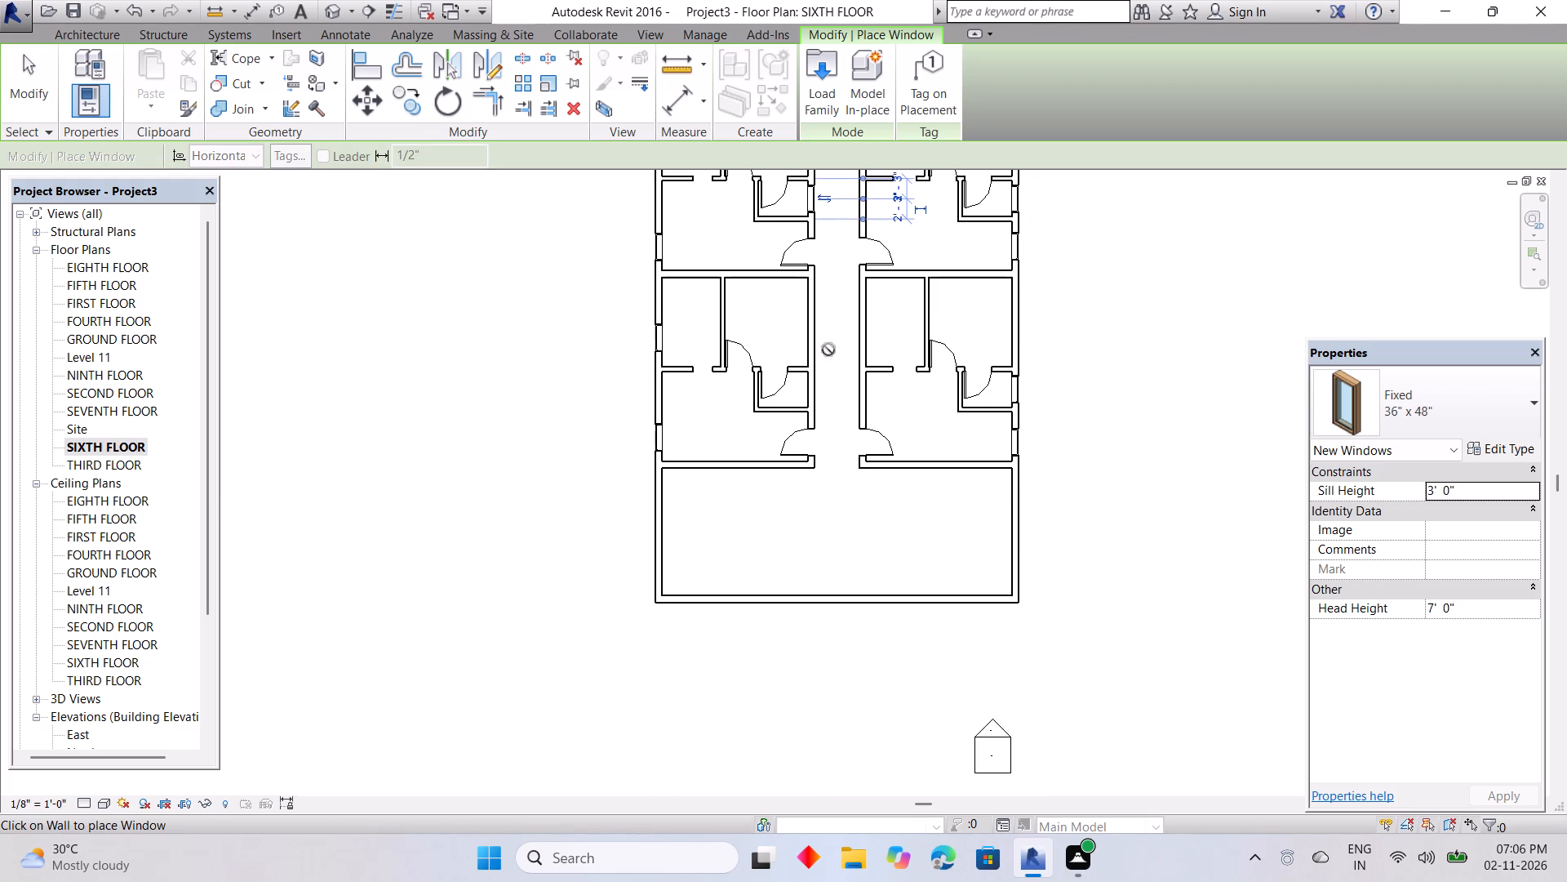
pyautogui.click(817, 390)
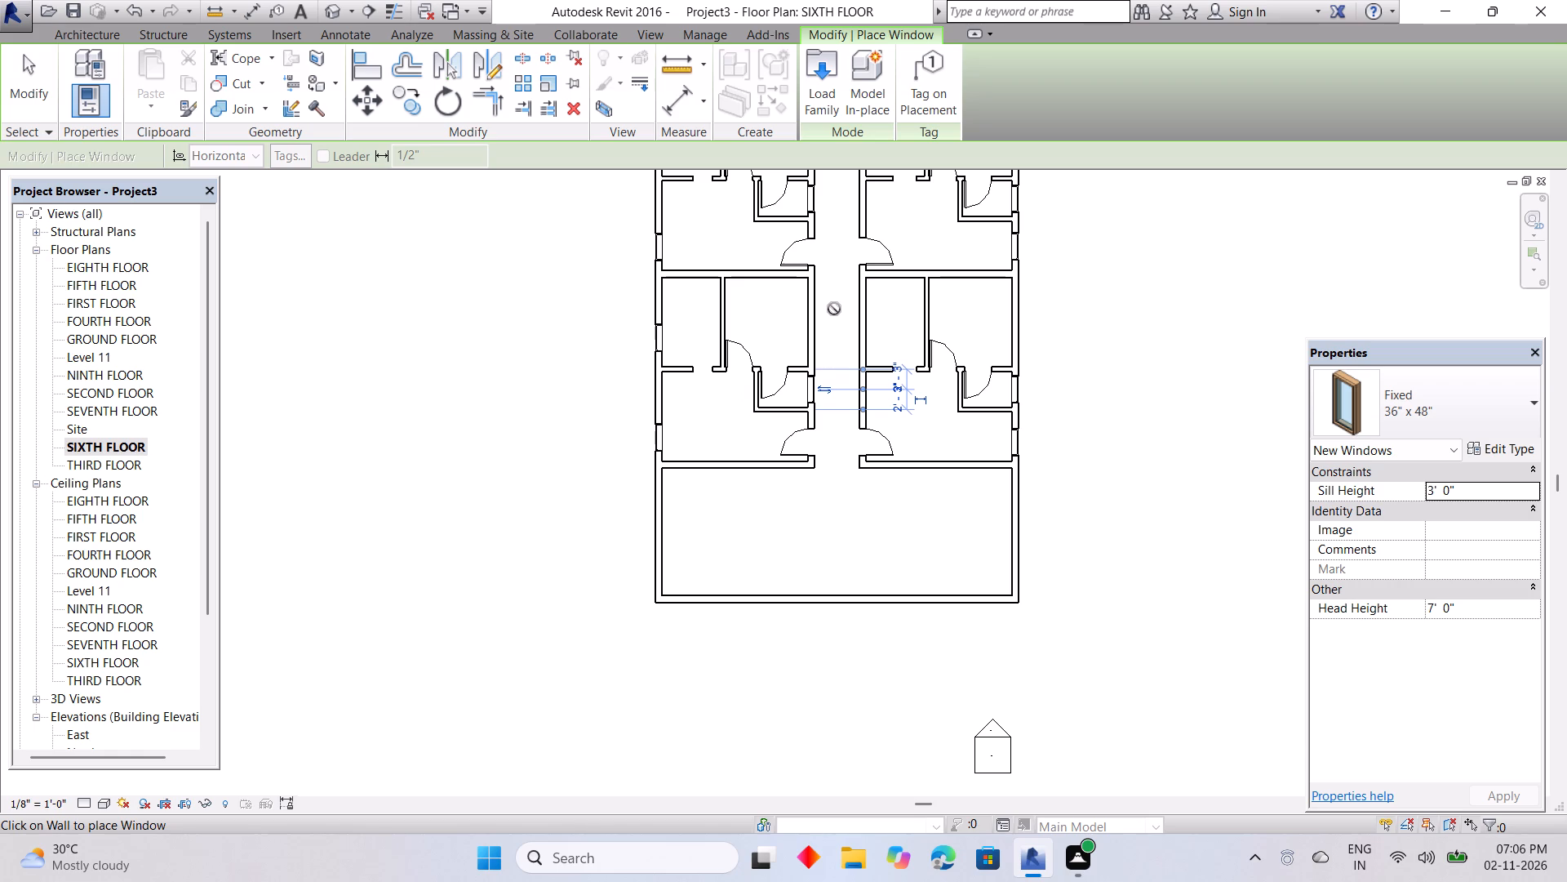
pyautogui.press('Escape')
pyautogui.scroll(-4, 834, 309)
pyautogui.moveTo(829, 313); pyautogui.dragTo(846, 502, button='middle')
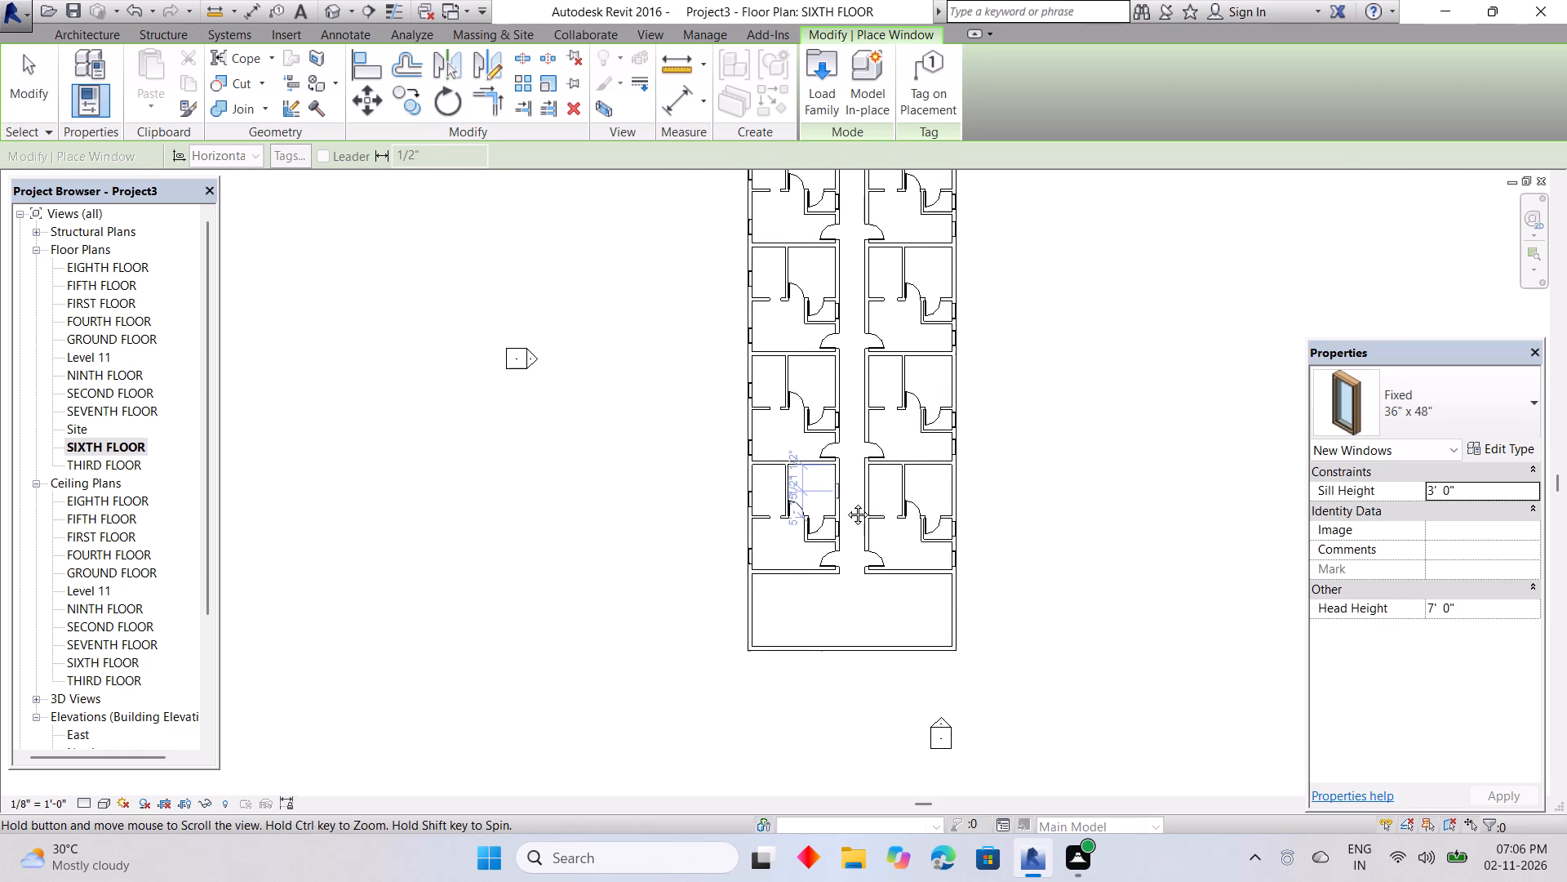
pyautogui.moveTo(846, 502); pyautogui.dragTo(845, 553, button='middle')
pyautogui.press('Escape')
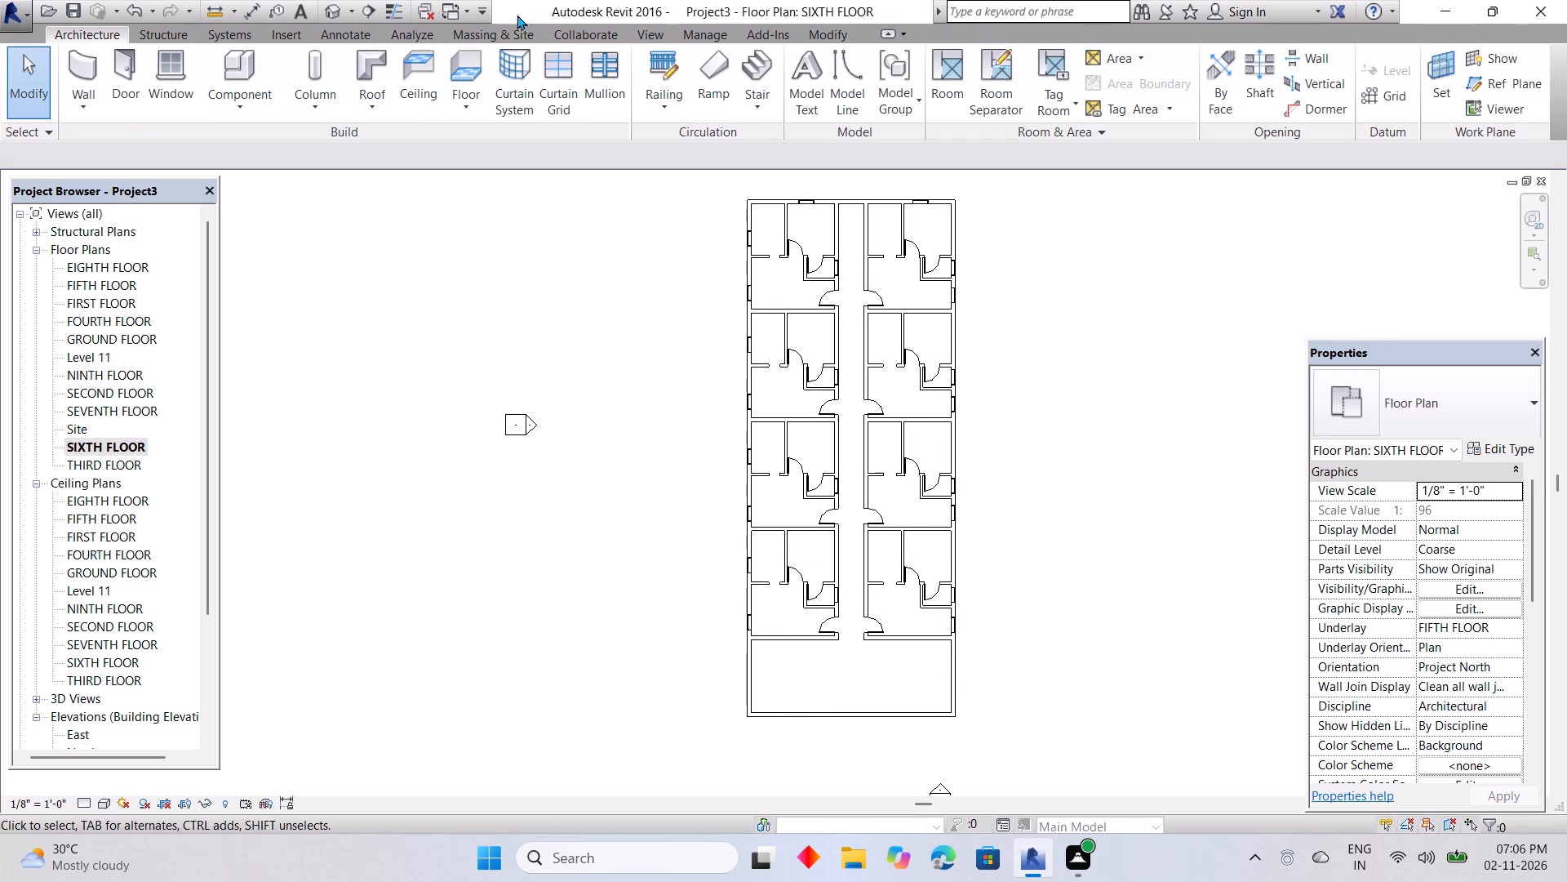
# Examine the building's east, north and west facades in 3D for vertical alignment of the sixth floor's windows with the floors below.
pyautogui.click(338, 11)
pyautogui.keyDown('alt'); pyautogui.moveTo(564, 360); pyautogui.dragTo(652, 355, button='middle'); pyautogui.keyUp('alt')
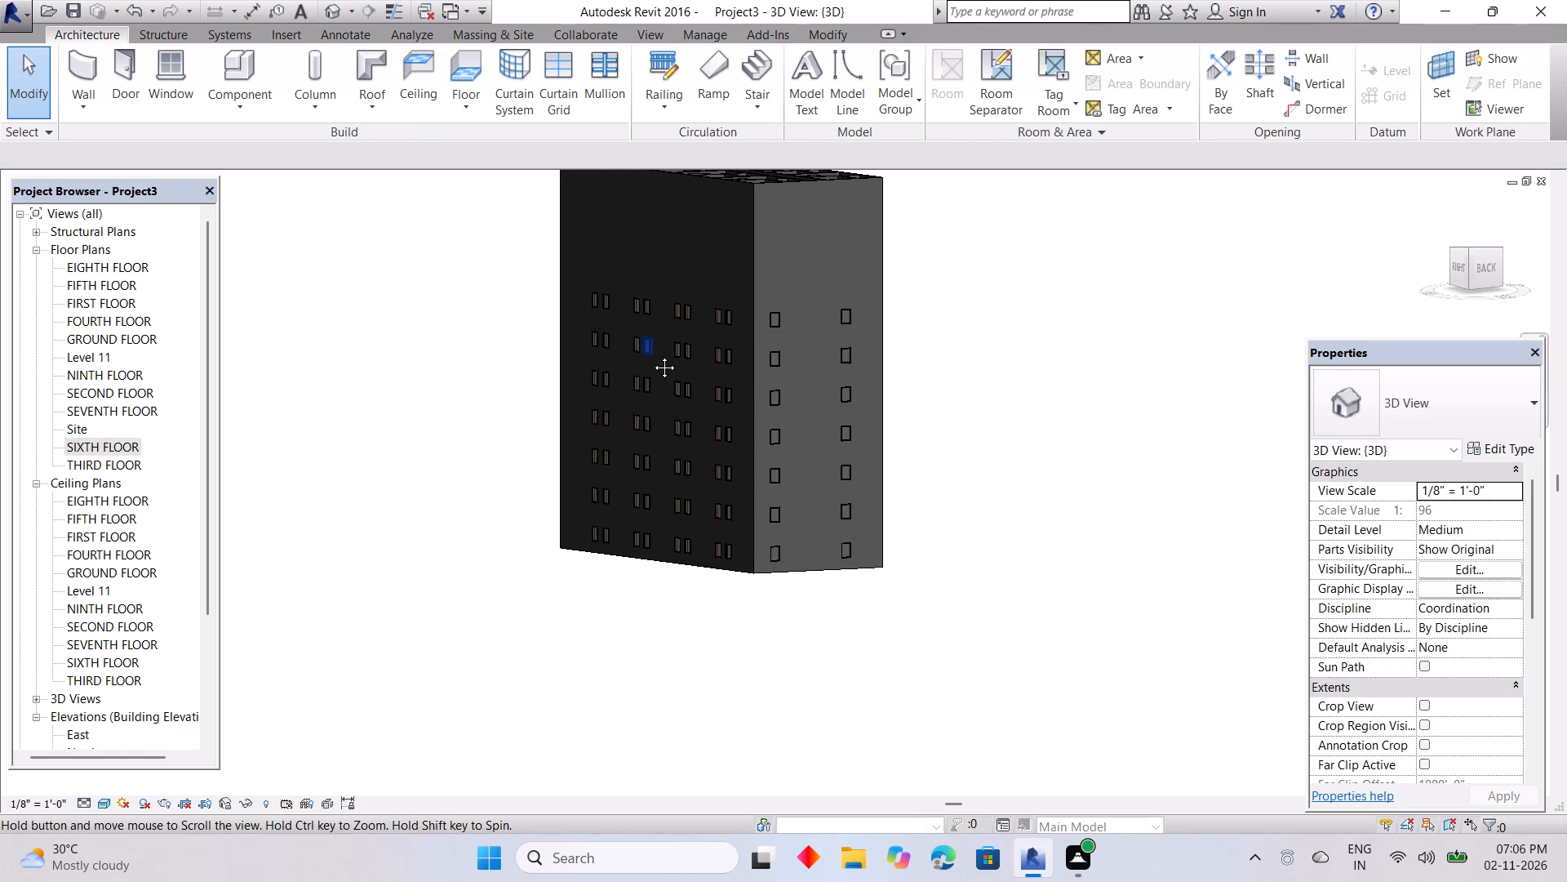
pyautogui.keyDown('alt'); pyautogui.moveTo(652, 355); pyautogui.dragTo(653, 355, button='middle'); pyautogui.keyUp('alt')
pyautogui.keyDown('shift'); pyautogui.moveTo(686, 380); pyautogui.dragTo(880, 376, button='middle'); pyautogui.keyUp('shift')
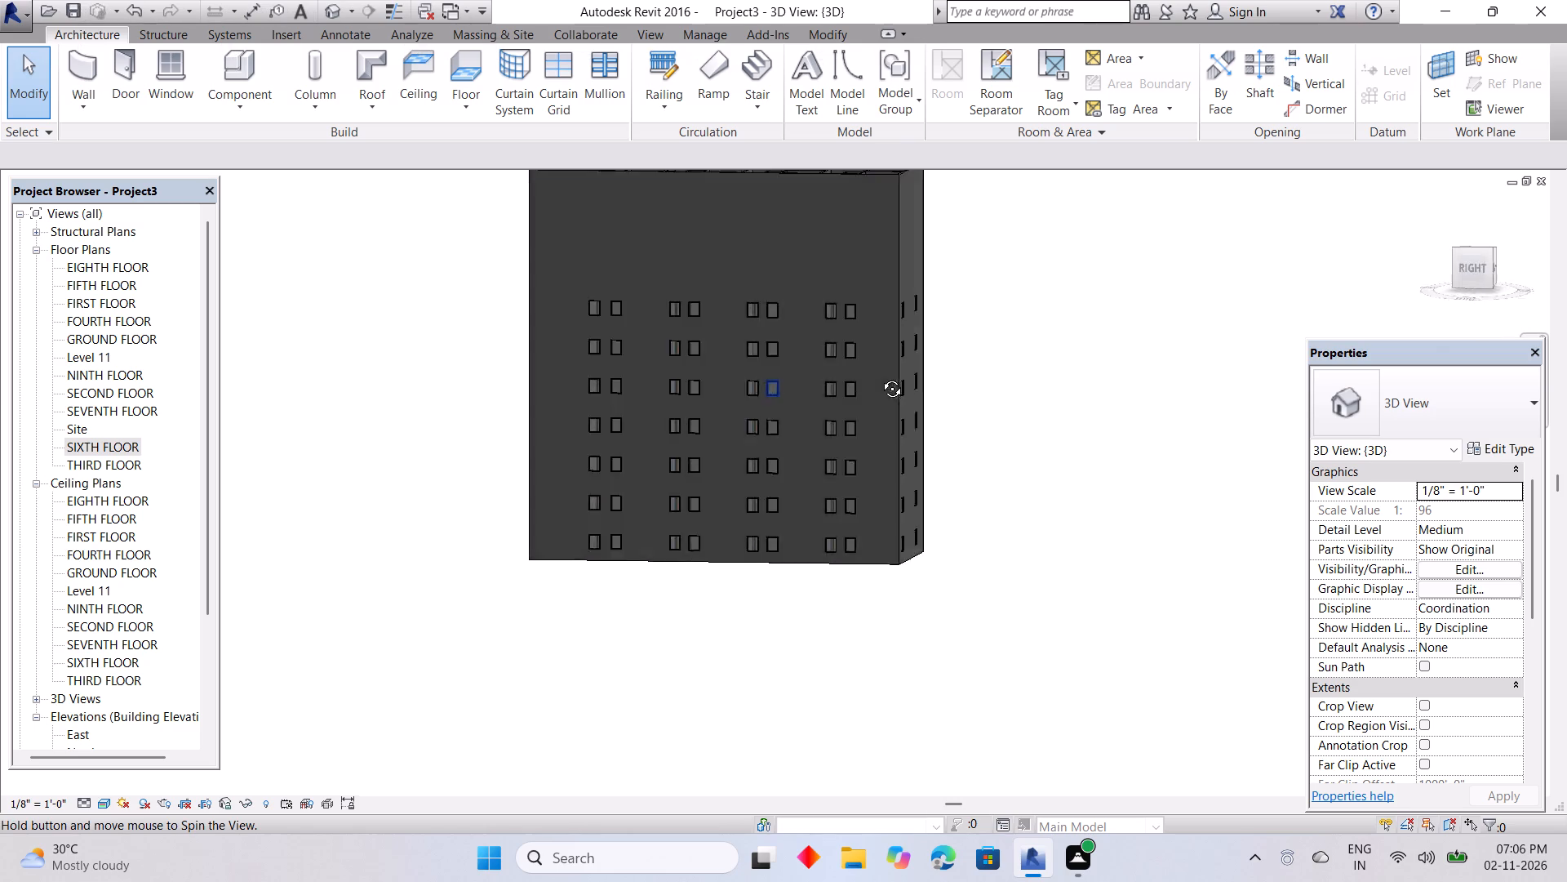
pyautogui.keyDown('shift'); pyautogui.moveTo(880, 376); pyautogui.dragTo(462, 362, button='middle'); pyautogui.keyUp('shift')
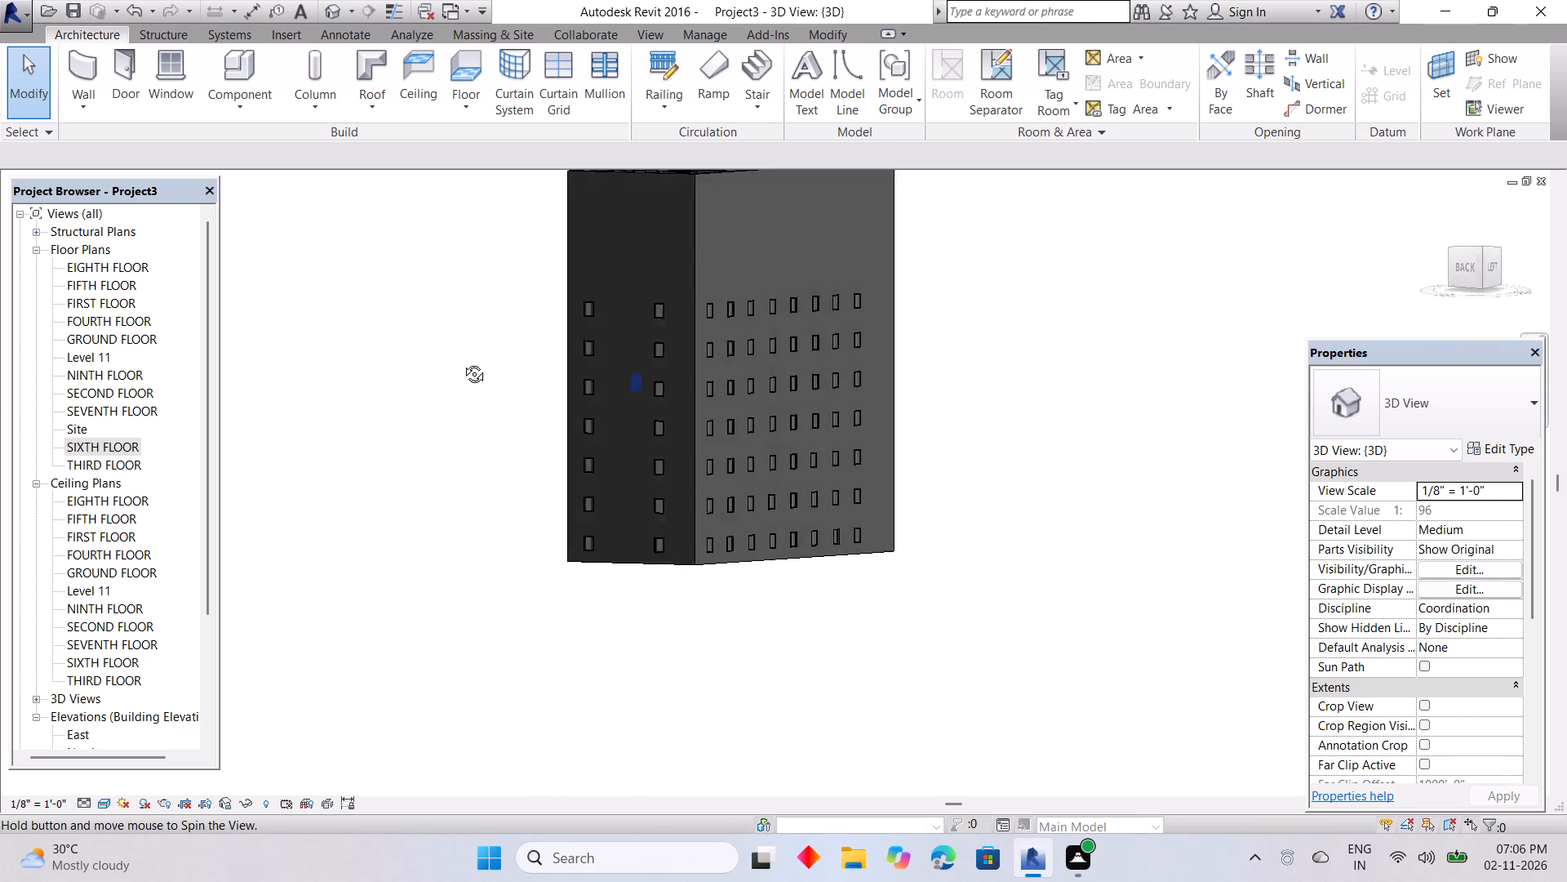
pyautogui.keyDown('shift'); pyautogui.moveTo(462, 362); pyautogui.dragTo(242, 350, button='middle'); pyautogui.keyUp('shift')
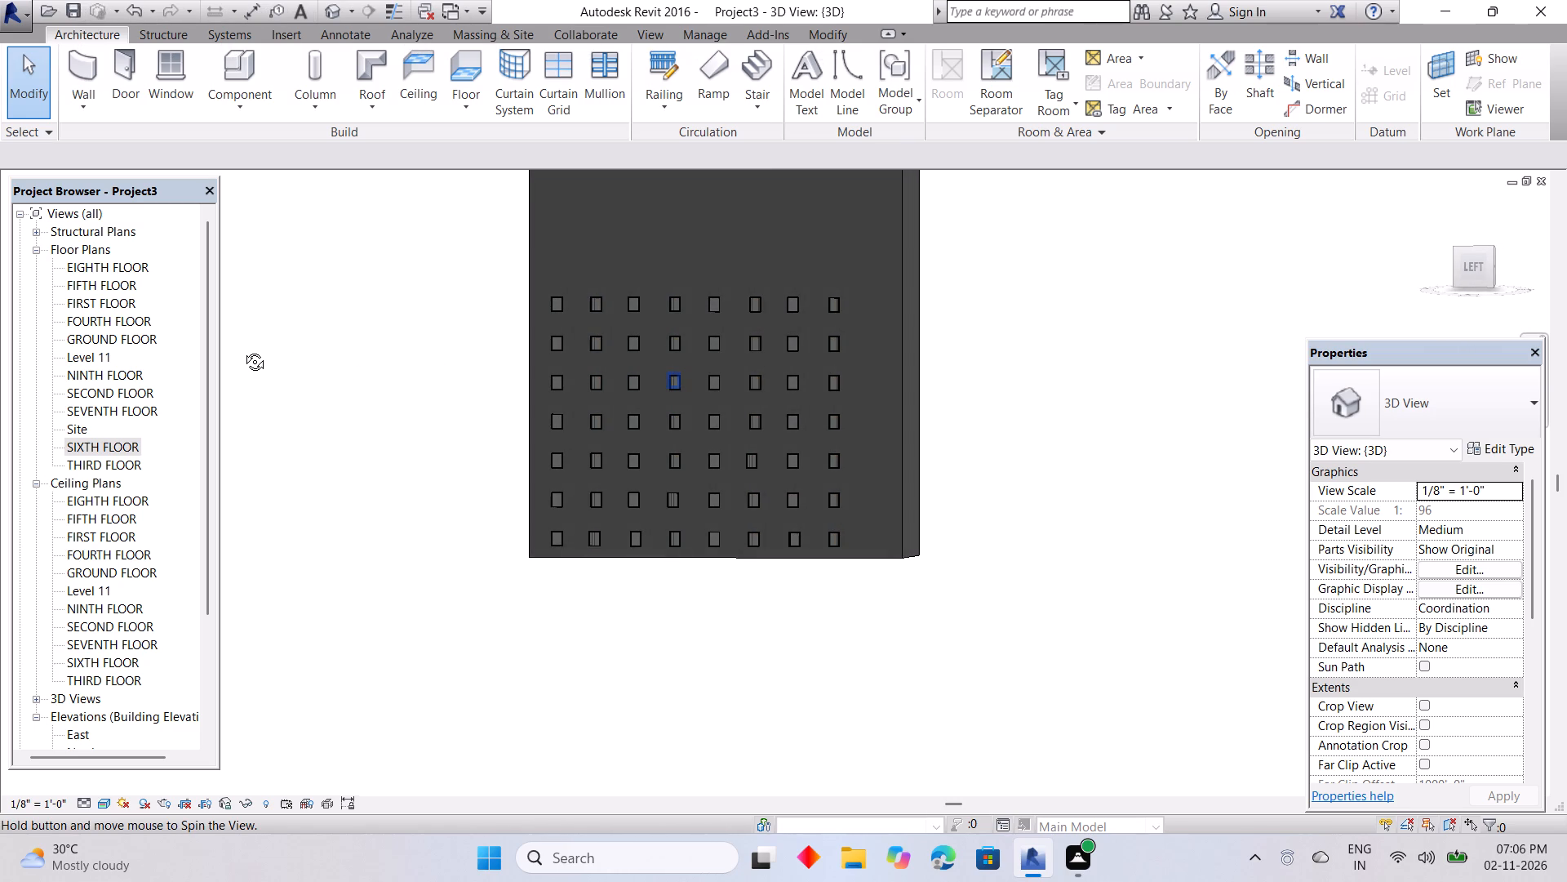
pyautogui.keyDown('shift'); pyautogui.moveTo(242, 350); pyautogui.dragTo(255, 358, button='middle'); pyautogui.keyUp('shift')
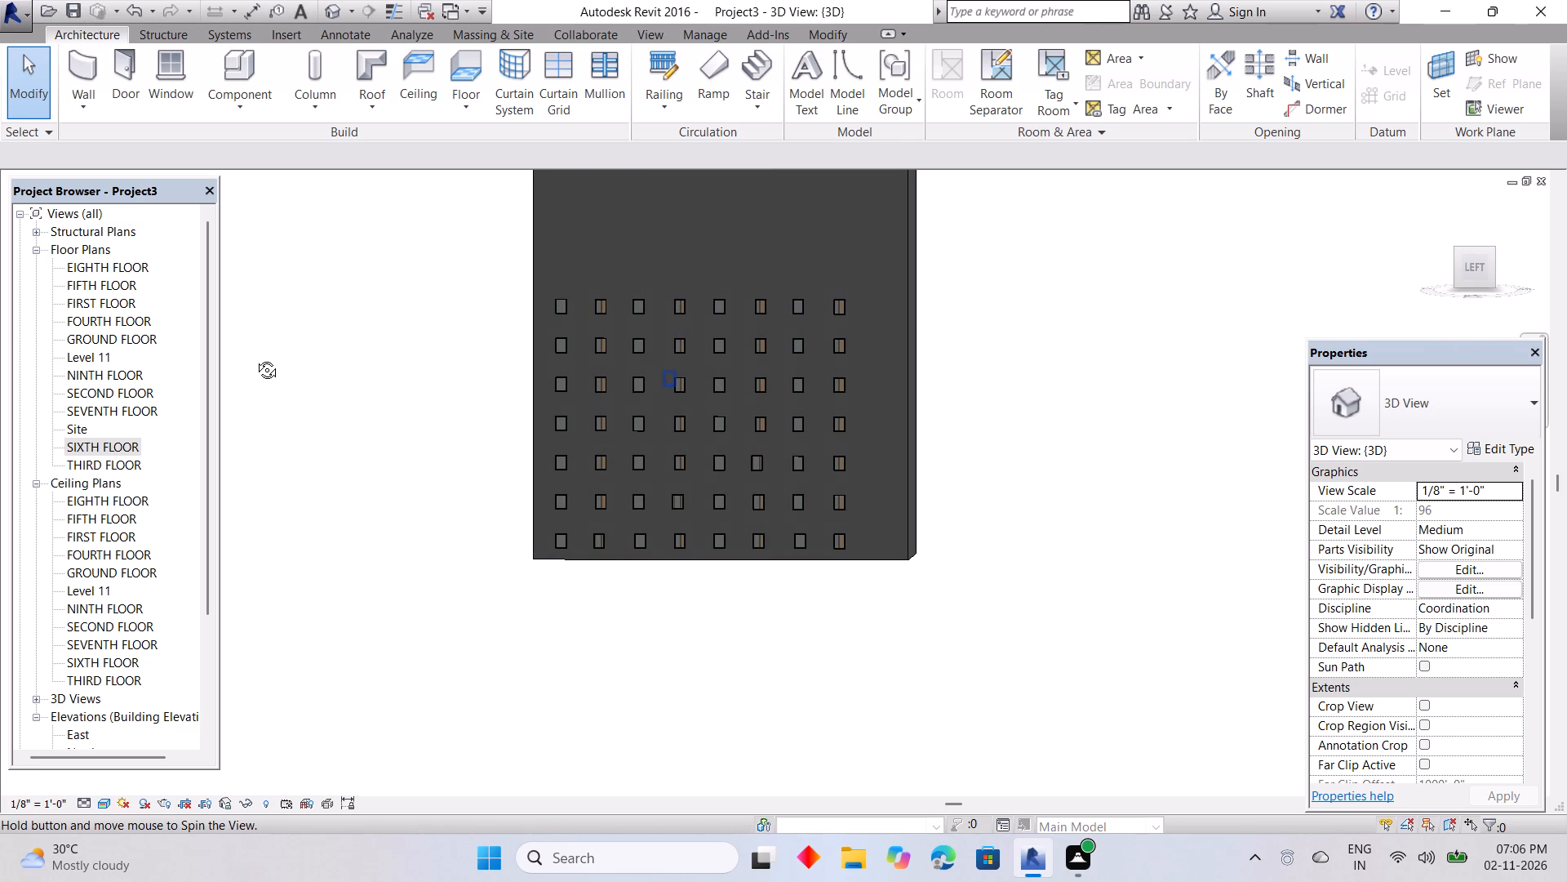
pyautogui.keyDown('shift'); pyautogui.moveTo(255, 358); pyautogui.dragTo(471, 353, button='middle'); pyautogui.keyUp('shift')
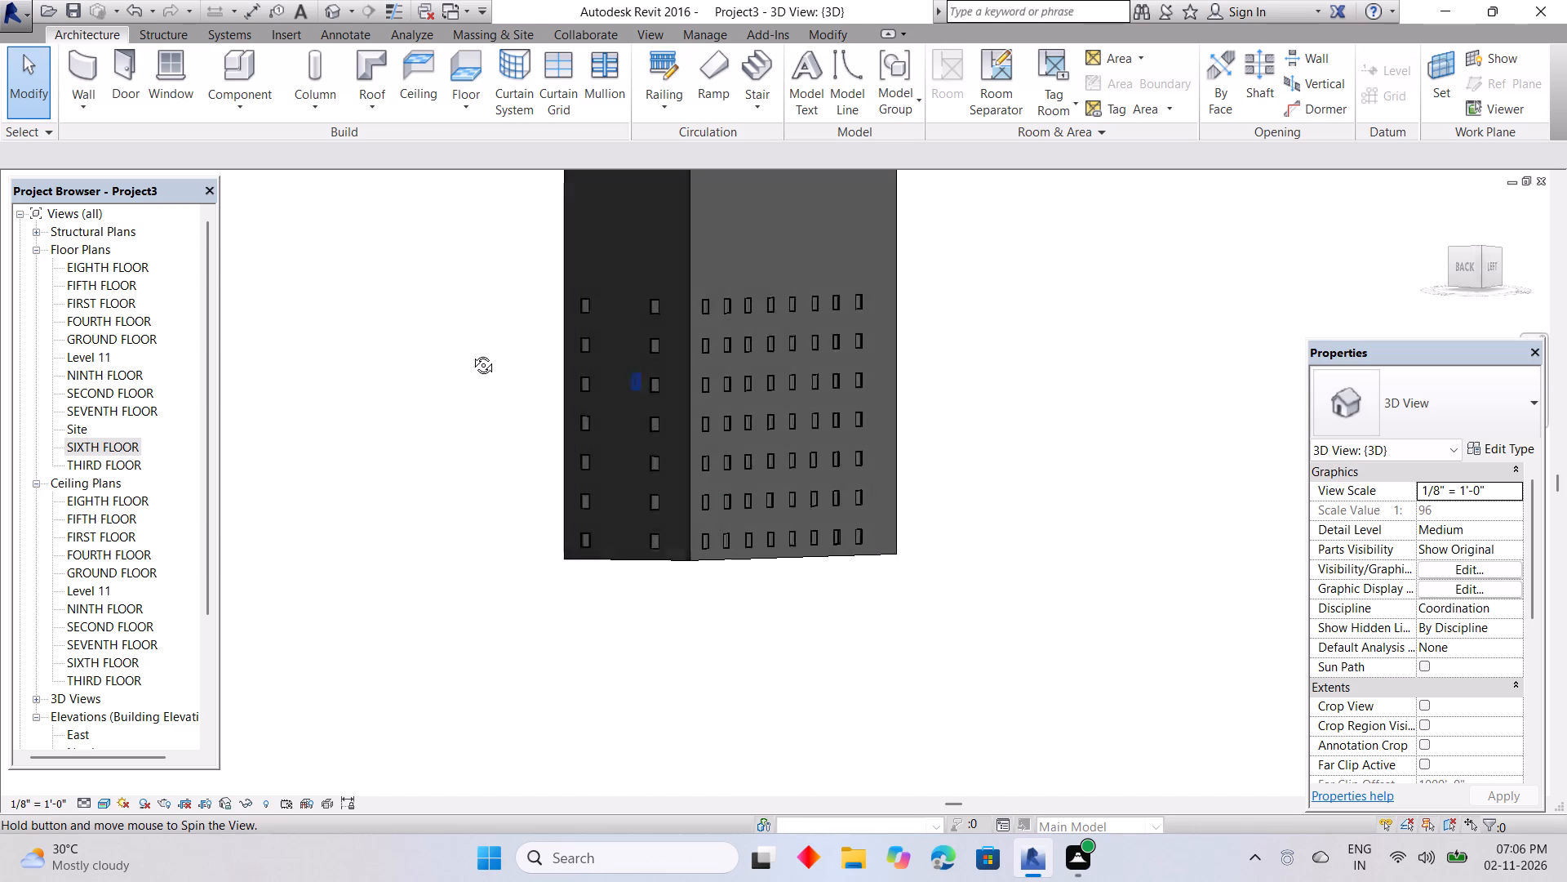
pyautogui.keyDown('shift'); pyautogui.moveTo(471, 353); pyautogui.dragTo(304, 537, button='middle'); pyautogui.keyUp('shift')
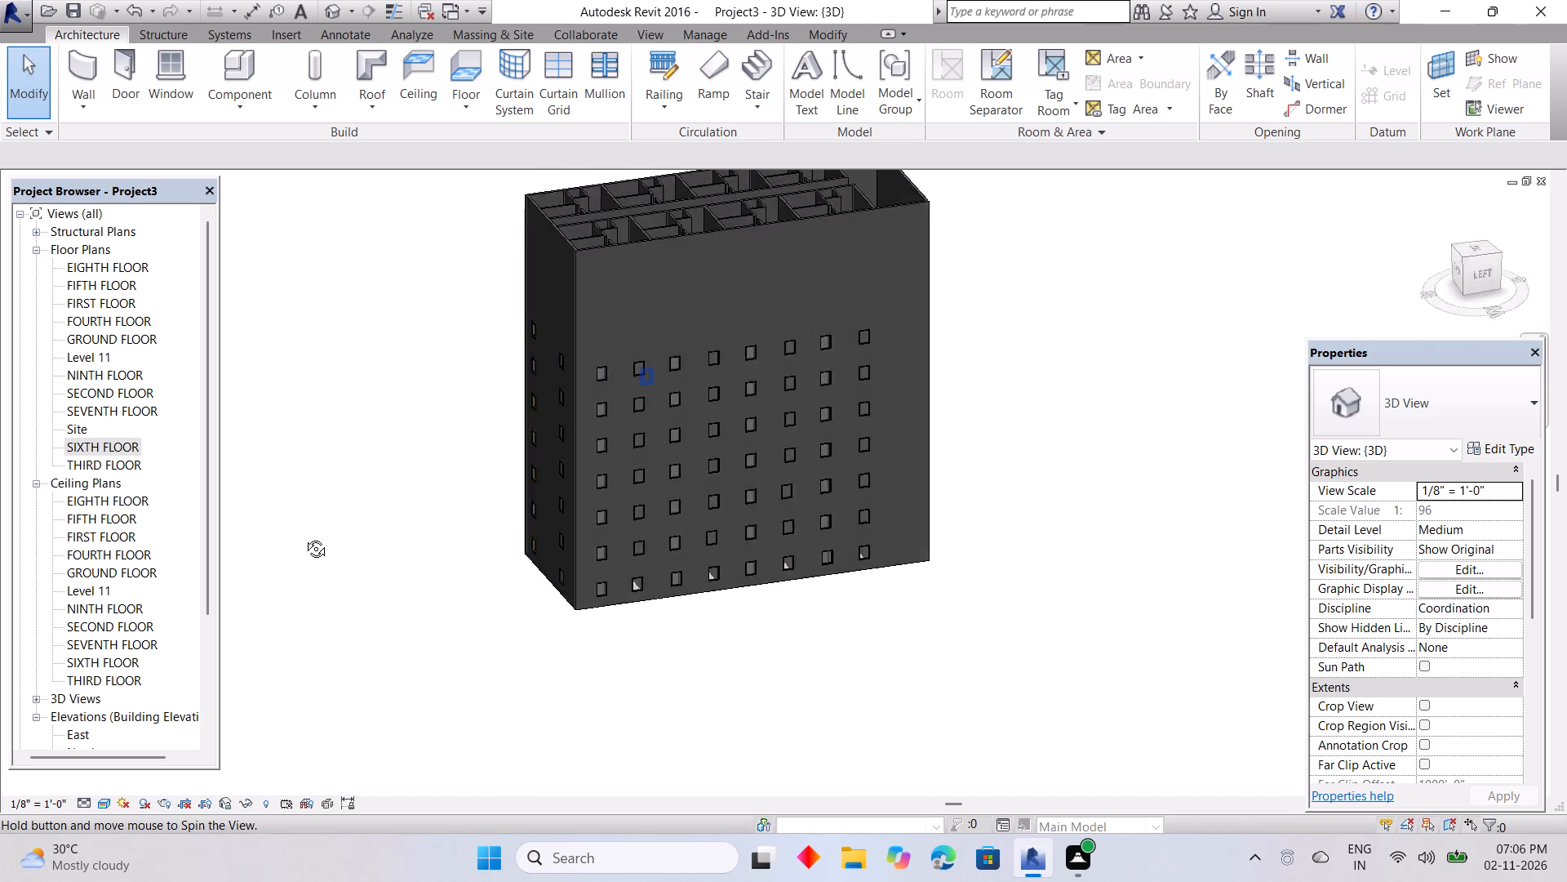
pyautogui.keyDown('shift'); pyautogui.moveTo(304, 537); pyautogui.dragTo(1076, 493, button='middle'); pyautogui.keyUp('shift')
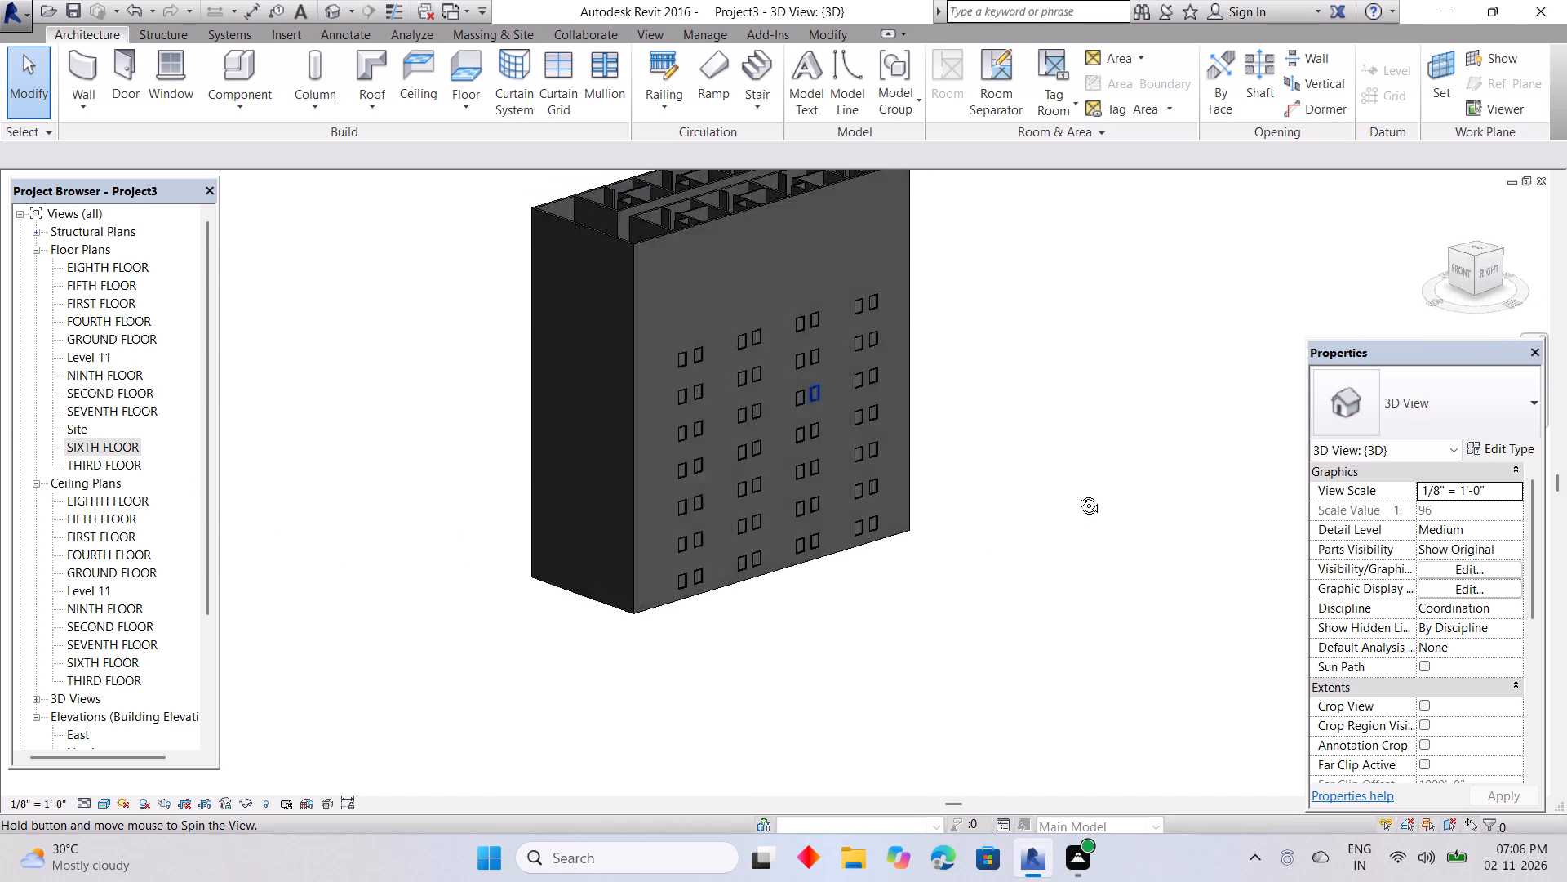
pyautogui.keyDown('shift'); pyautogui.moveTo(1076, 493); pyautogui.dragTo(96, 551, button='middle'); pyautogui.keyUp('shift')
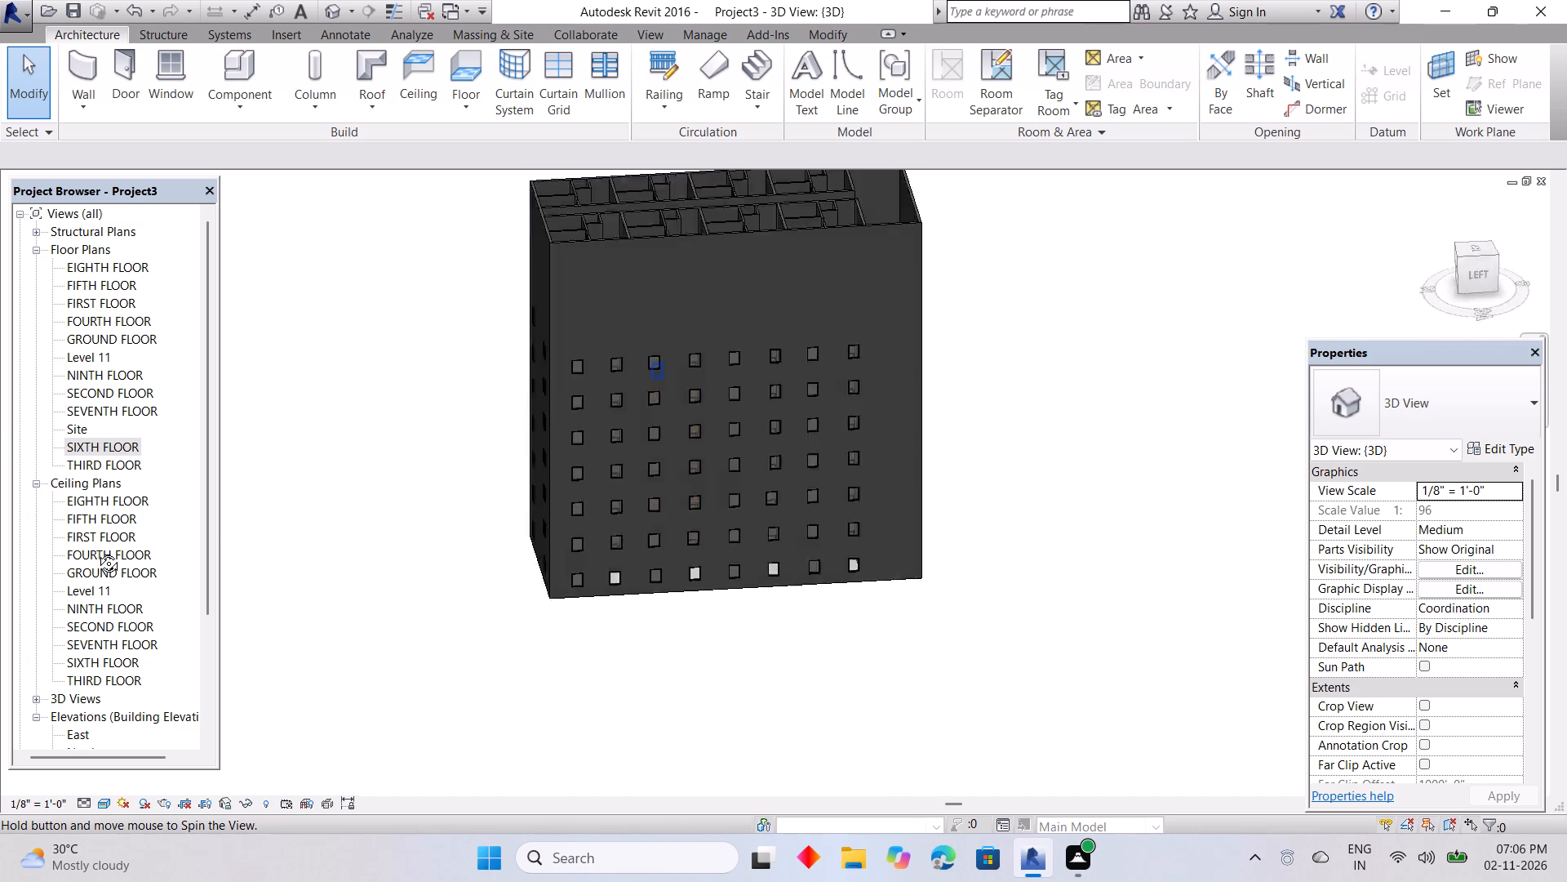
pyautogui.keyDown('shift'); pyautogui.moveTo(96, 551); pyautogui.dragTo(898, 573, button='middle'); pyautogui.keyUp('shift')
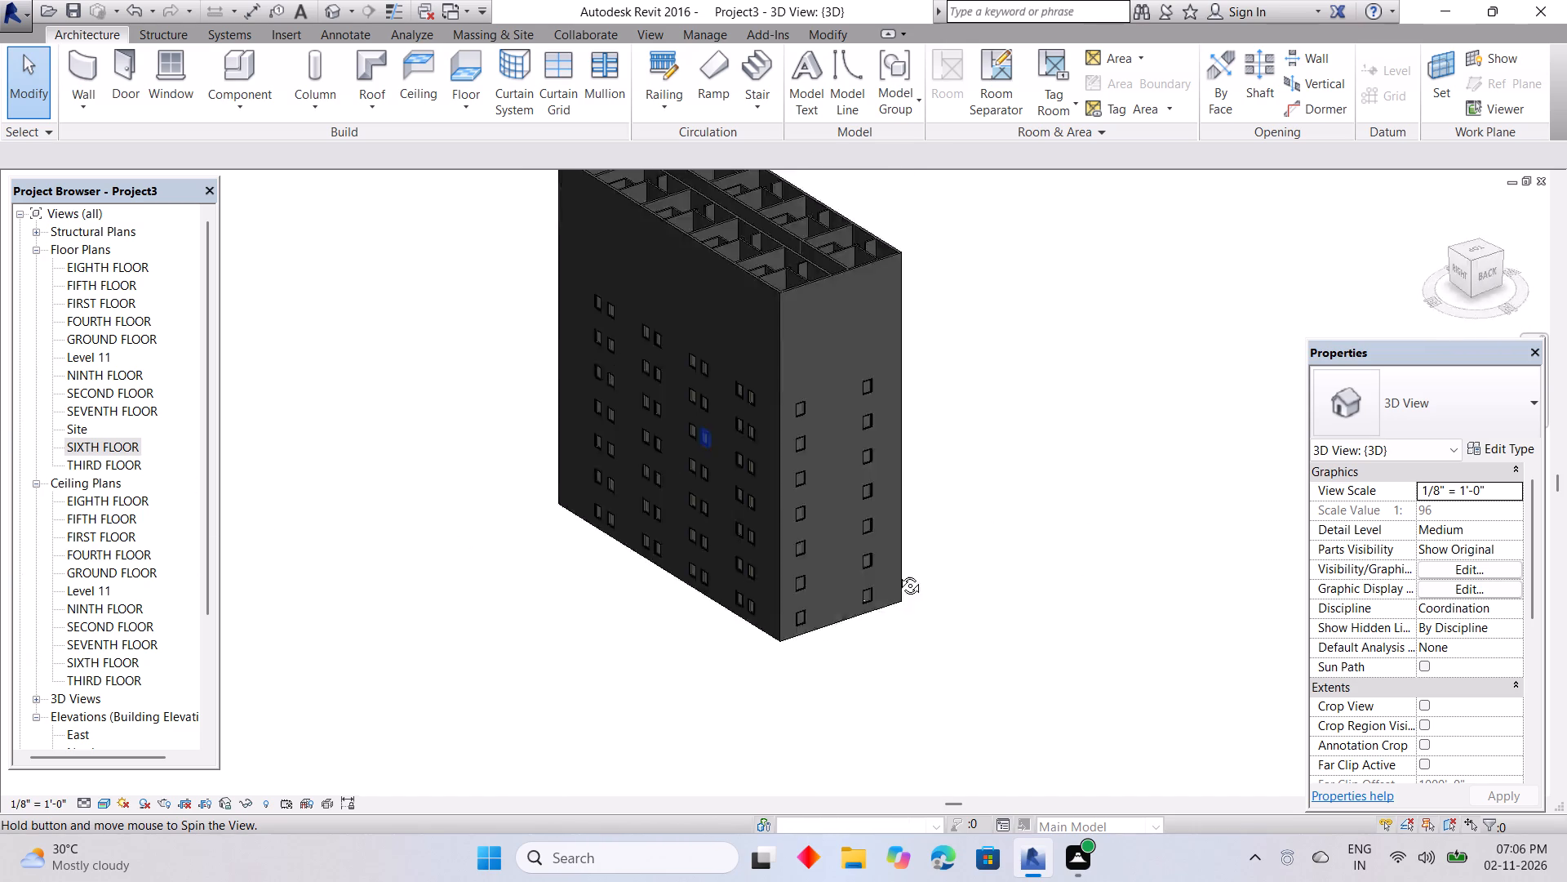
# Examine the building's front, back and both long facades in 3D, comparing window columns from the ground floor to the sixth floor.
pyautogui.keyDown('shift'); pyautogui.moveTo(898, 573); pyautogui.dragTo(0, 623, button='middle'); pyautogui.keyUp('shift')
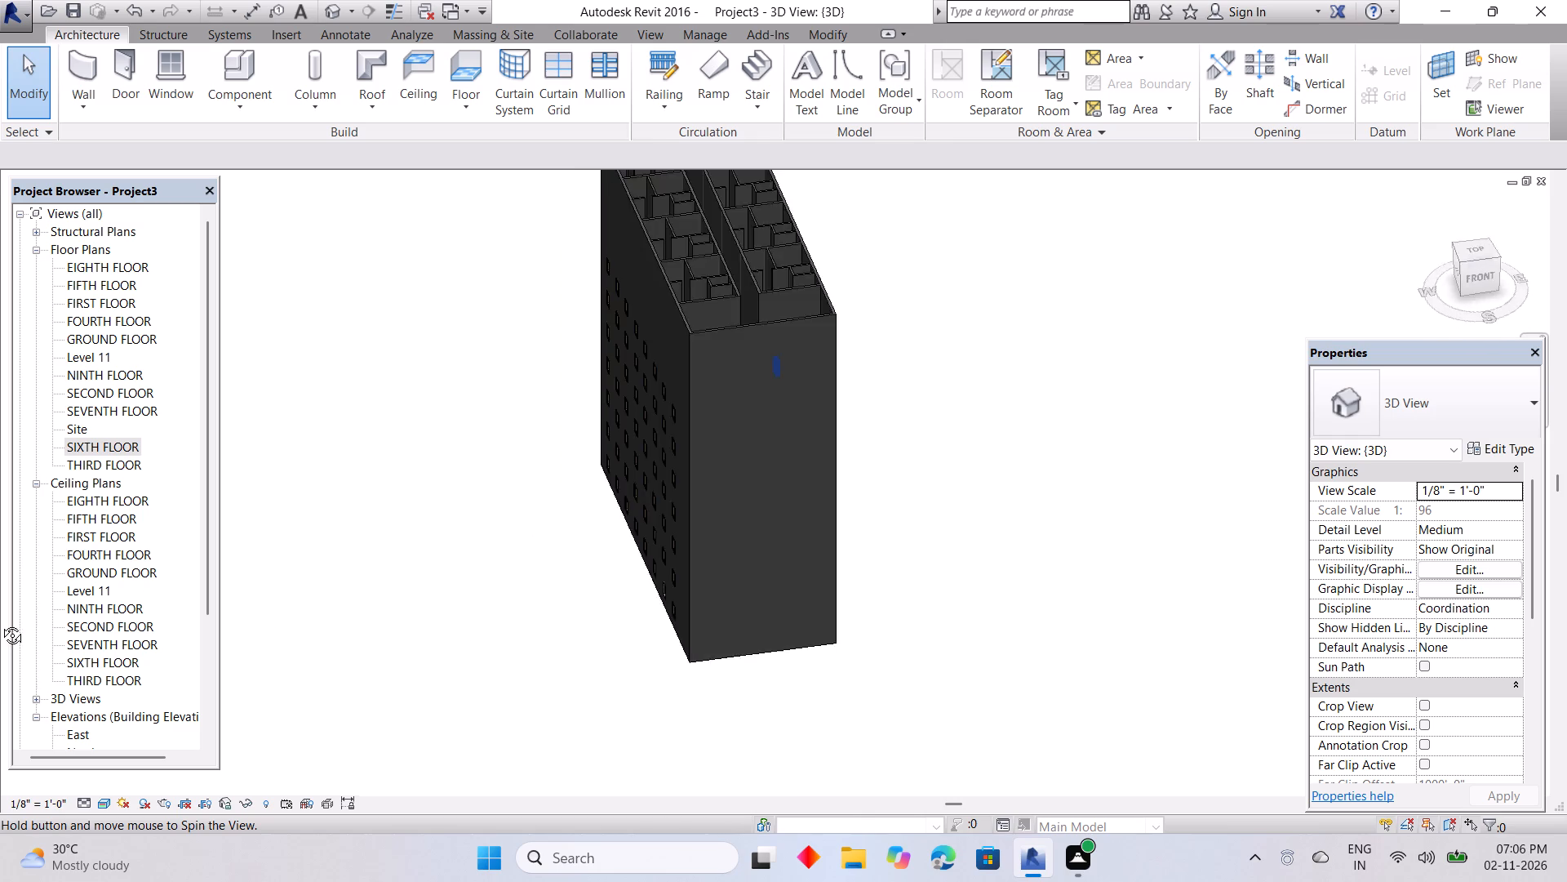
pyautogui.keyDown('shift'); pyautogui.moveTo(0, 623); pyautogui.dragTo(769, 608, button='middle'); pyautogui.keyUp('shift')
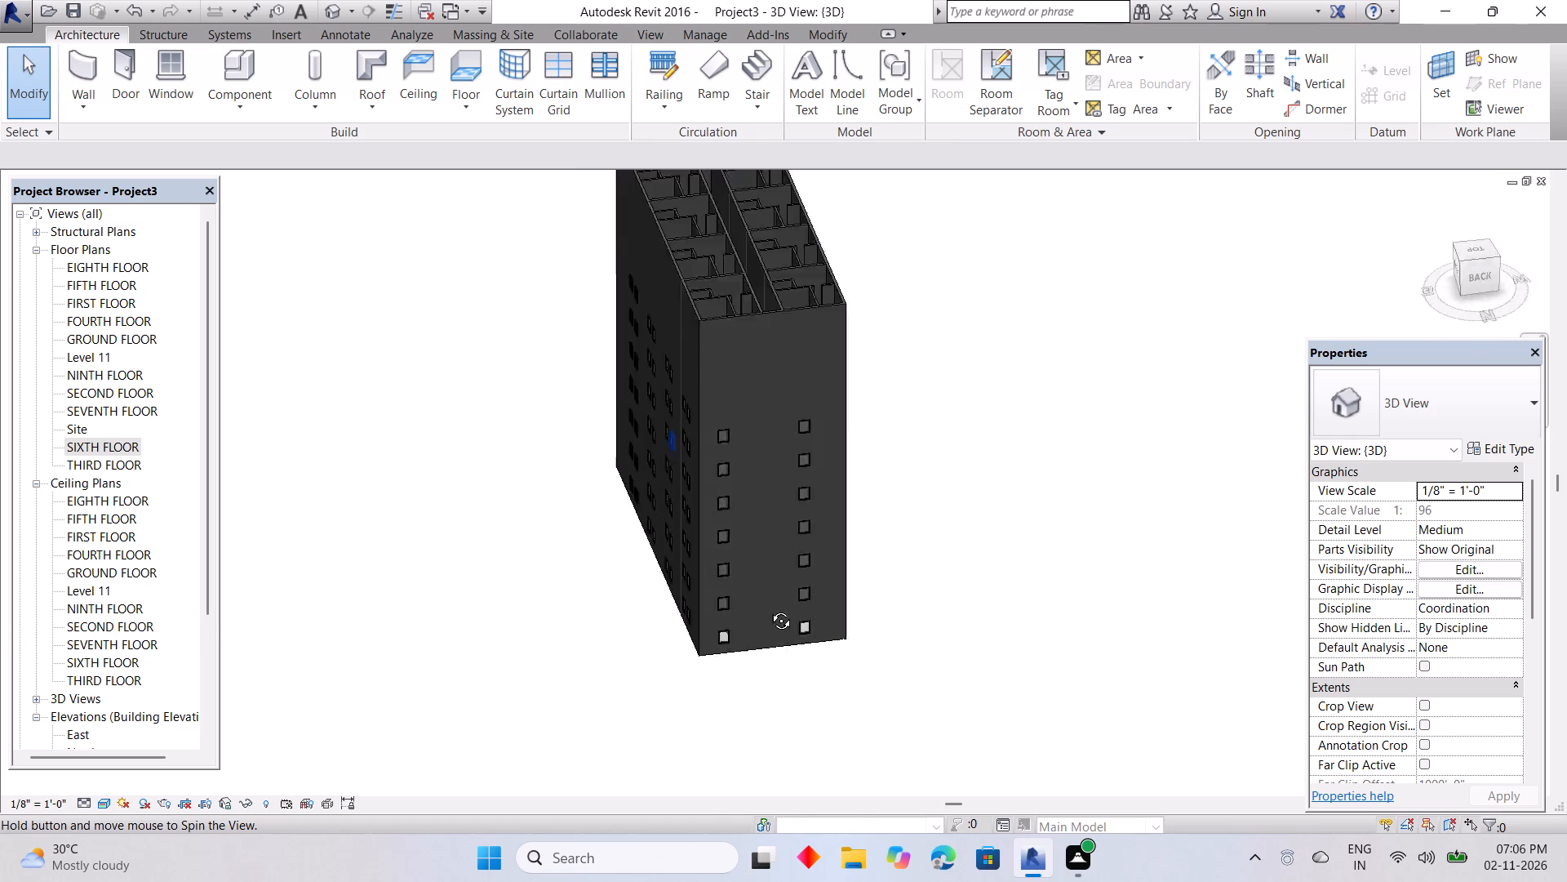
pyautogui.keyDown('shift'); pyautogui.moveTo(769, 608); pyautogui.dragTo(1187, 659, button='middle'); pyautogui.keyUp('shift')
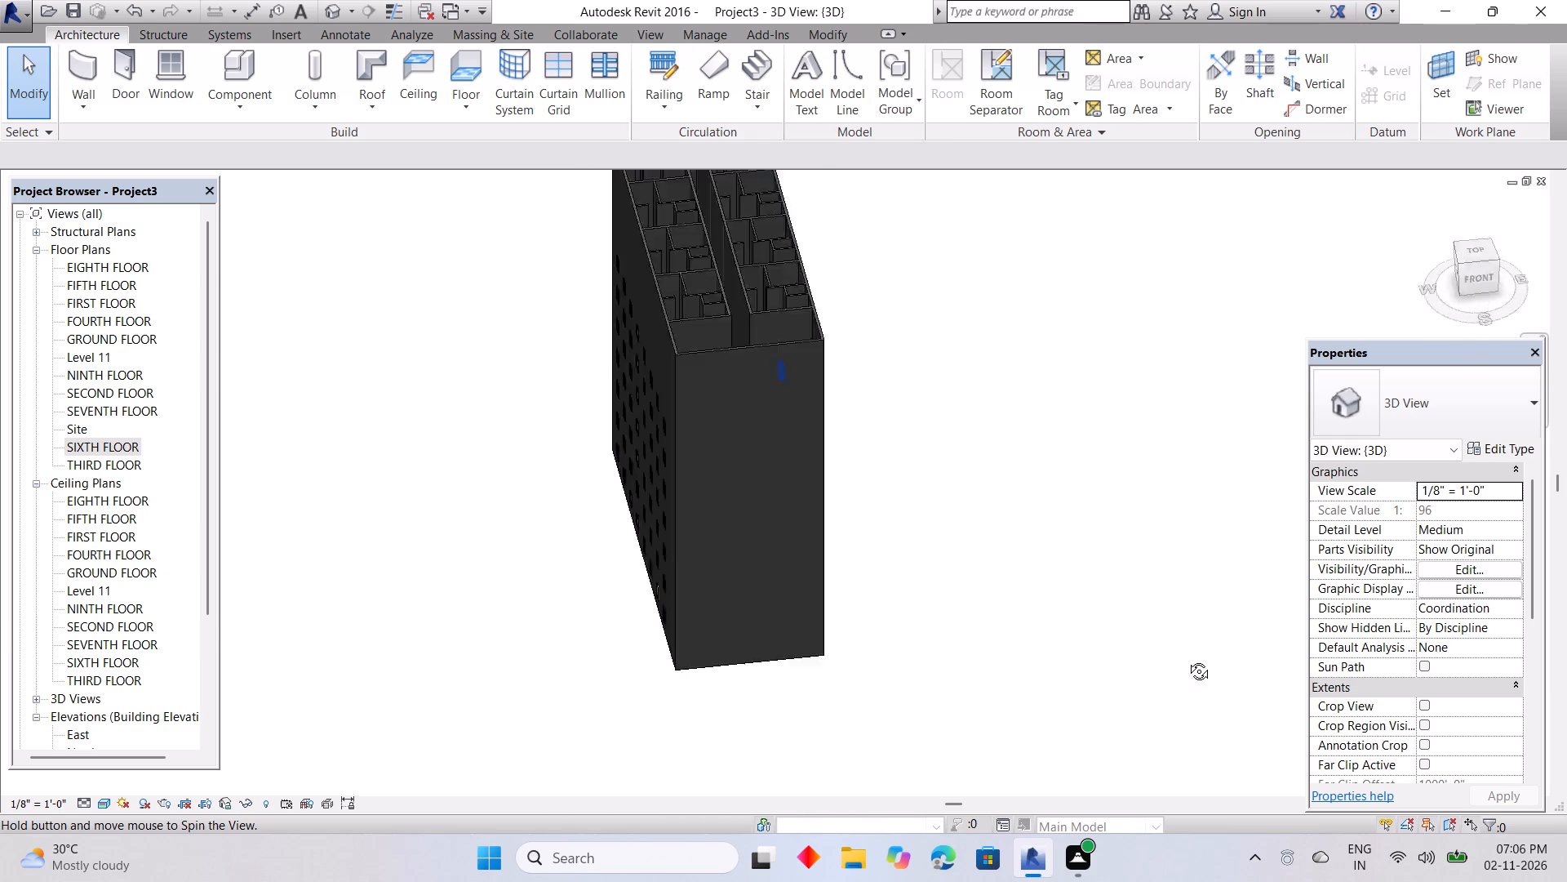
pyautogui.keyDown('shift'); pyautogui.moveTo(1187, 659); pyautogui.dragTo(930, 681, button='middle'); pyautogui.keyUp('shift')
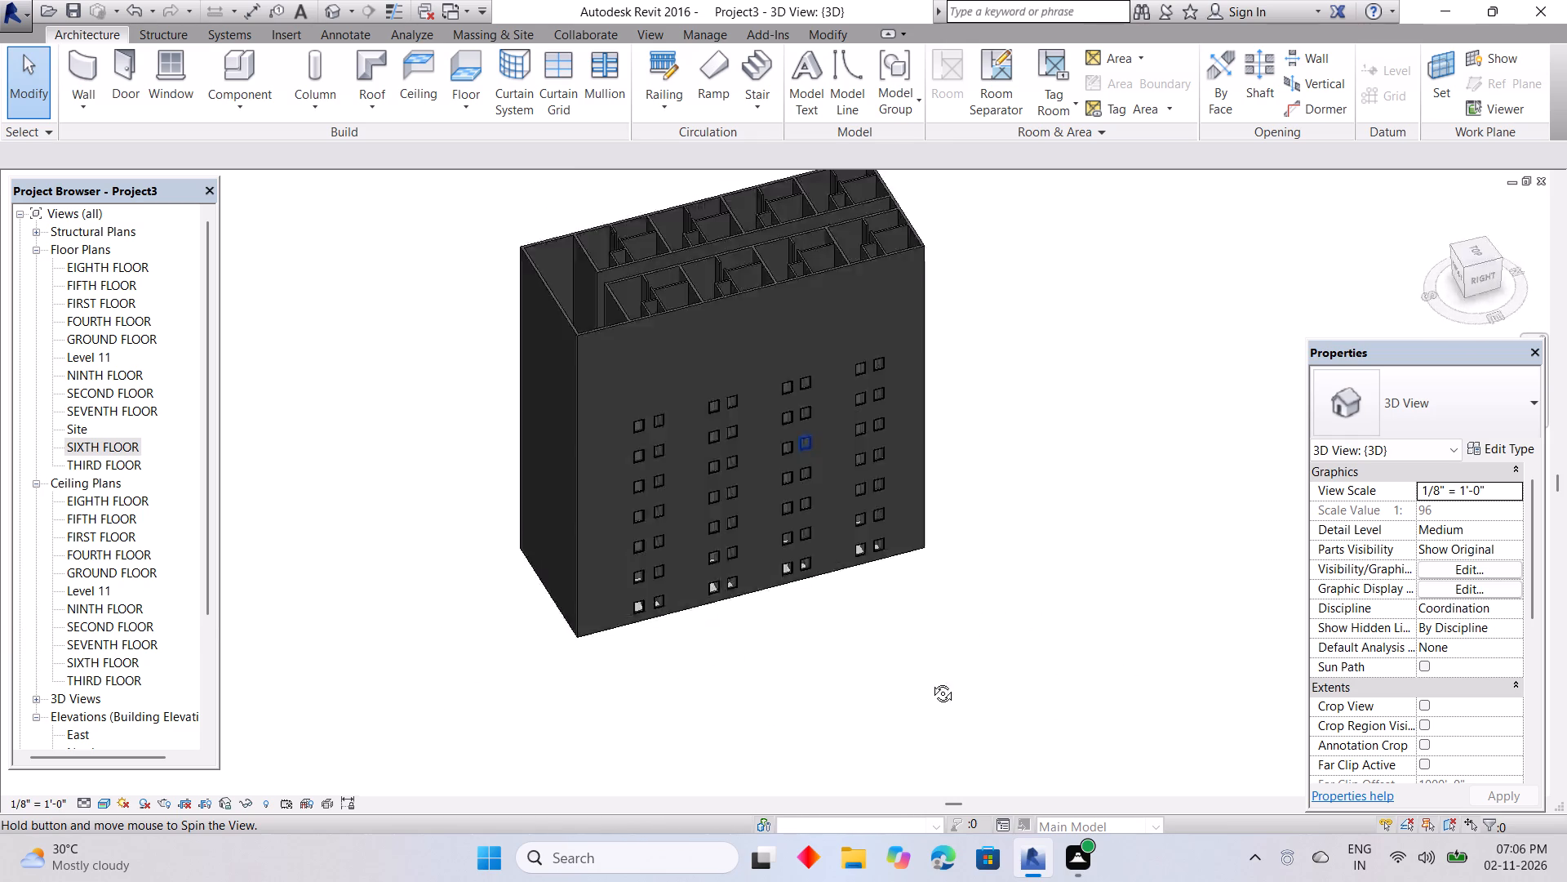
pyautogui.keyDown('shift'); pyautogui.moveTo(930, 681); pyautogui.dragTo(1176, 625, button='middle'); pyautogui.keyUp('shift')
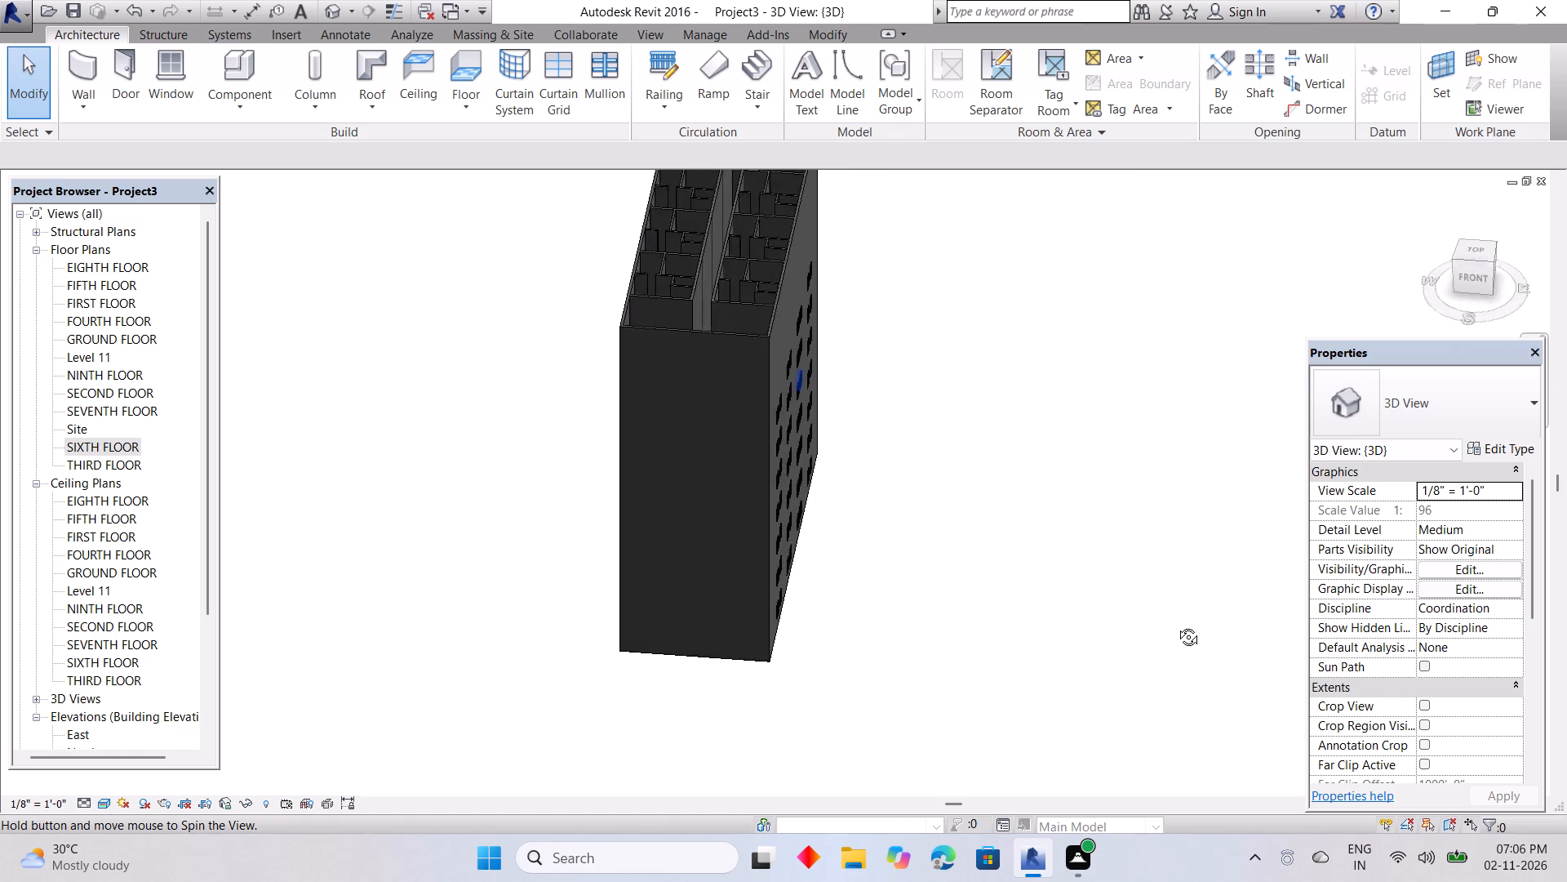
pyautogui.keyDown('shift'); pyautogui.moveTo(1176, 625); pyautogui.dragTo(1252, 623, button='middle'); pyautogui.keyUp('shift')
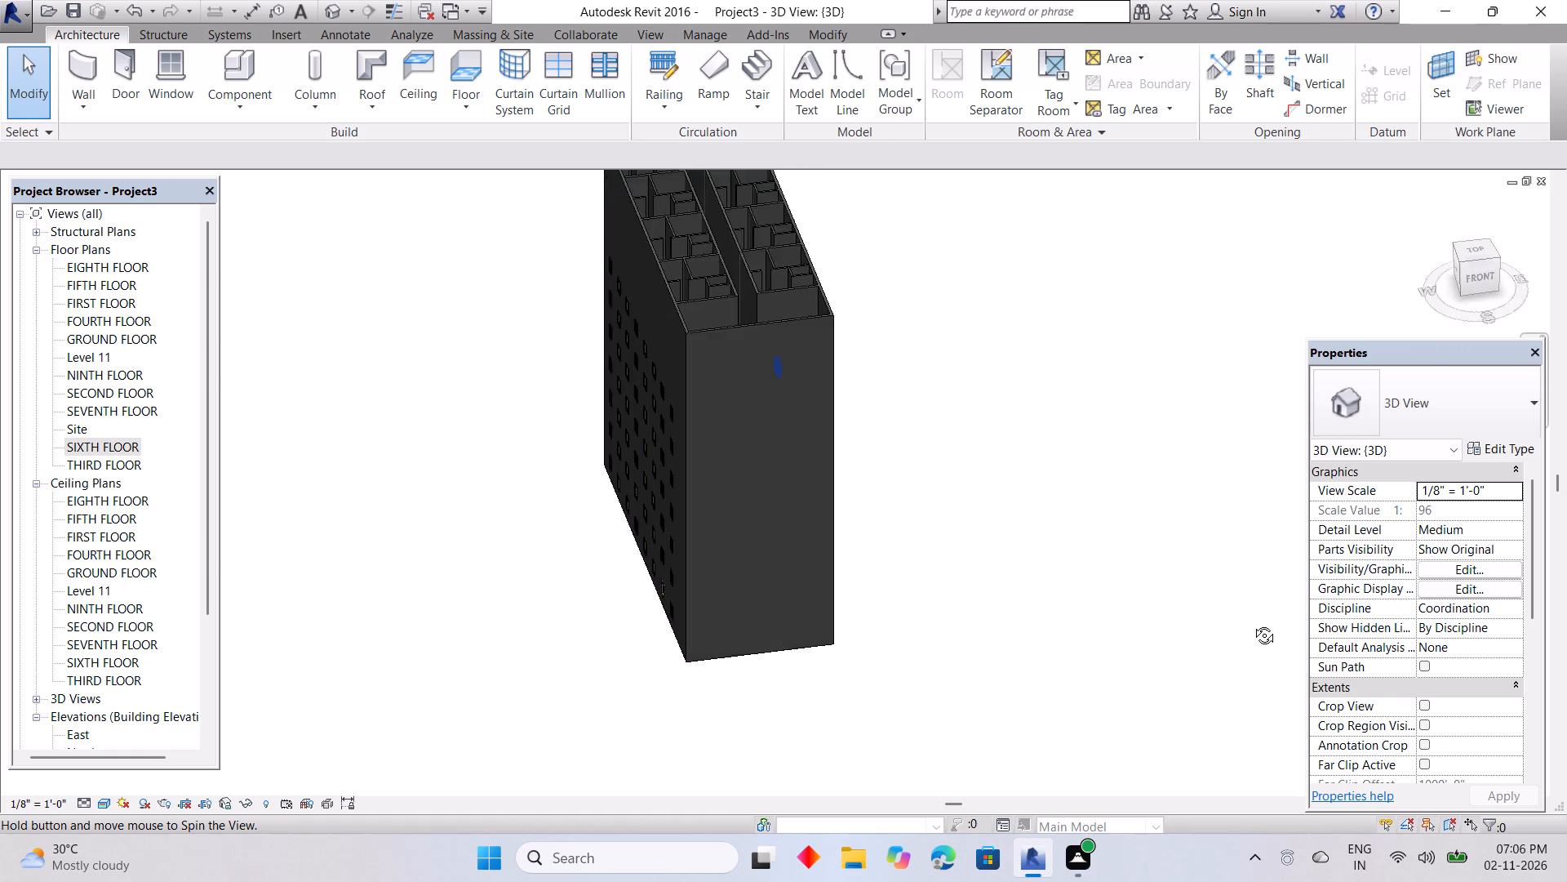
pyautogui.keyDown('shift'); pyautogui.moveTo(1252, 623); pyautogui.dragTo(1198, 604, button='middle'); pyautogui.keyUp('shift')
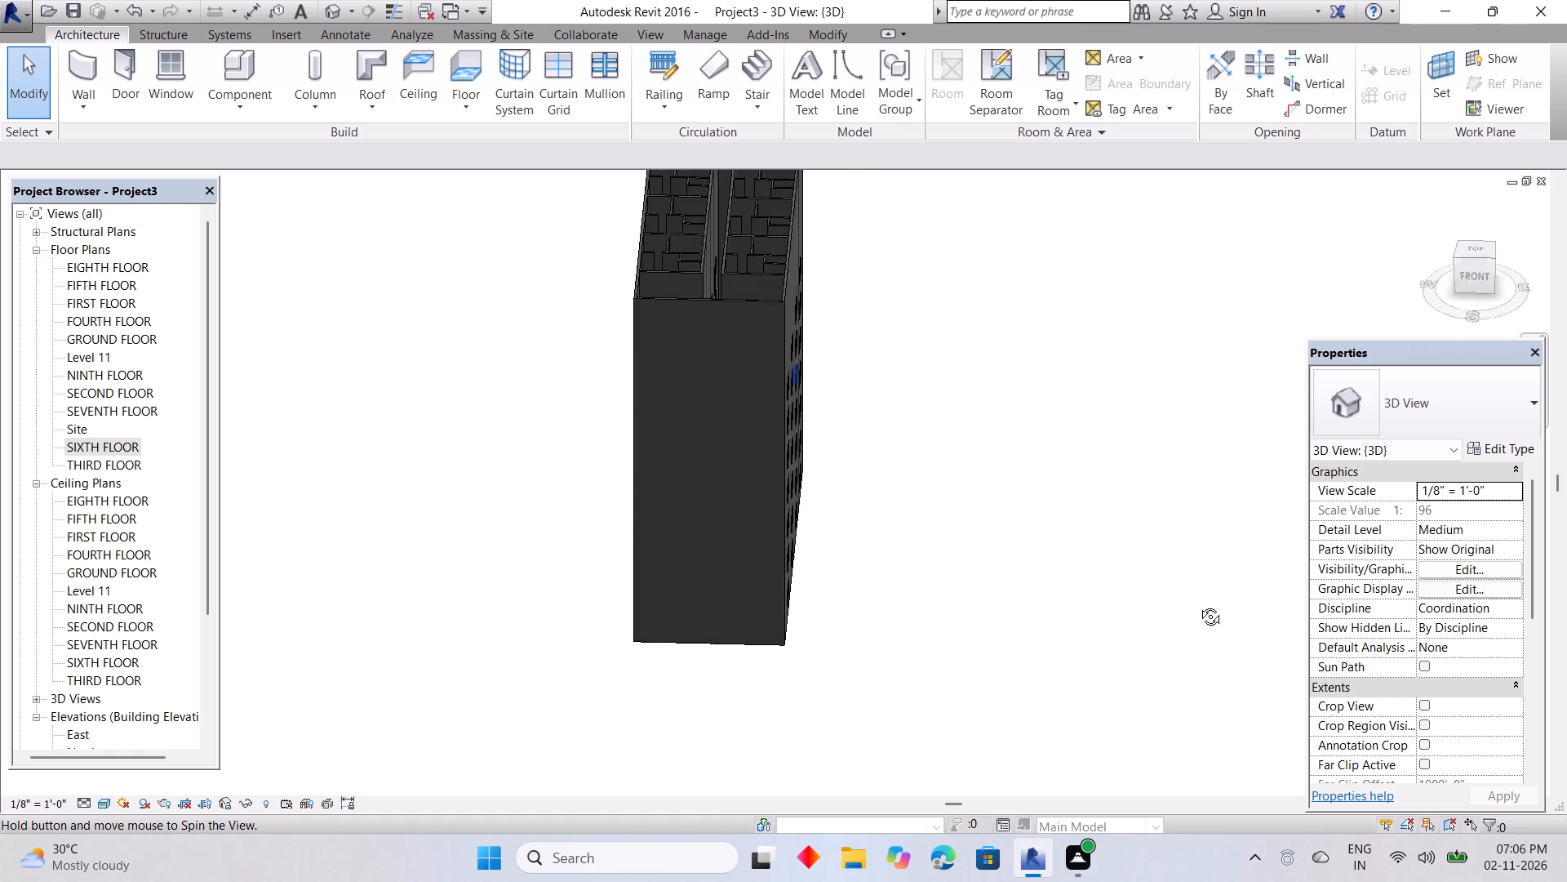
pyautogui.keyDown('shift'); pyautogui.moveTo(1198, 604); pyautogui.dragTo(1122, 749, button='middle'); pyautogui.keyUp('shift')
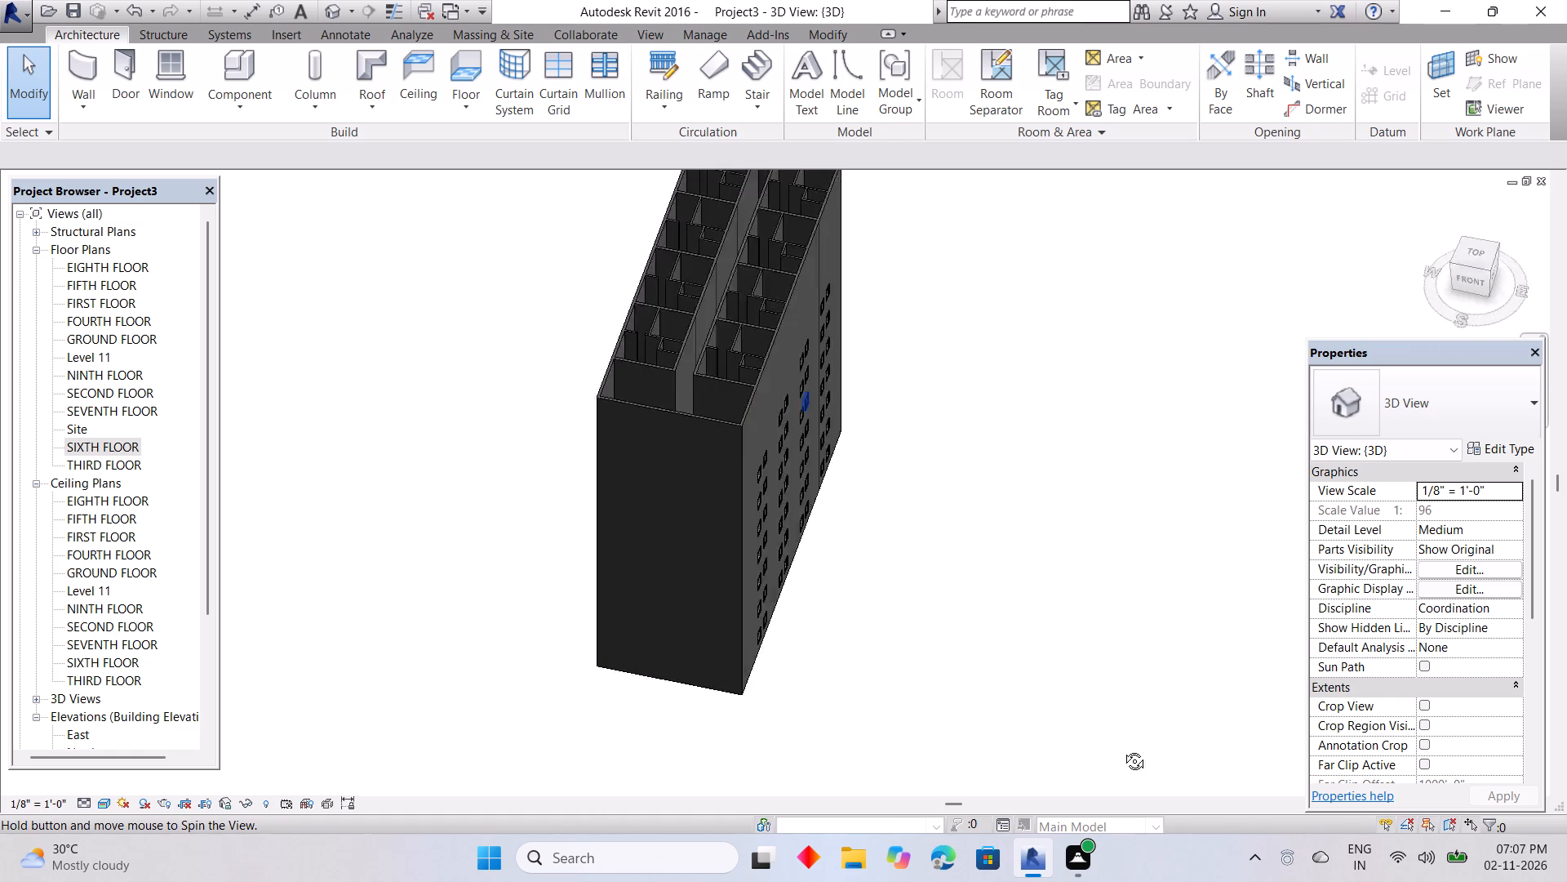
pyautogui.keyDown('shift'); pyautogui.moveTo(1122, 749); pyautogui.dragTo(1166, 689, button='middle'); pyautogui.keyUp('shift')
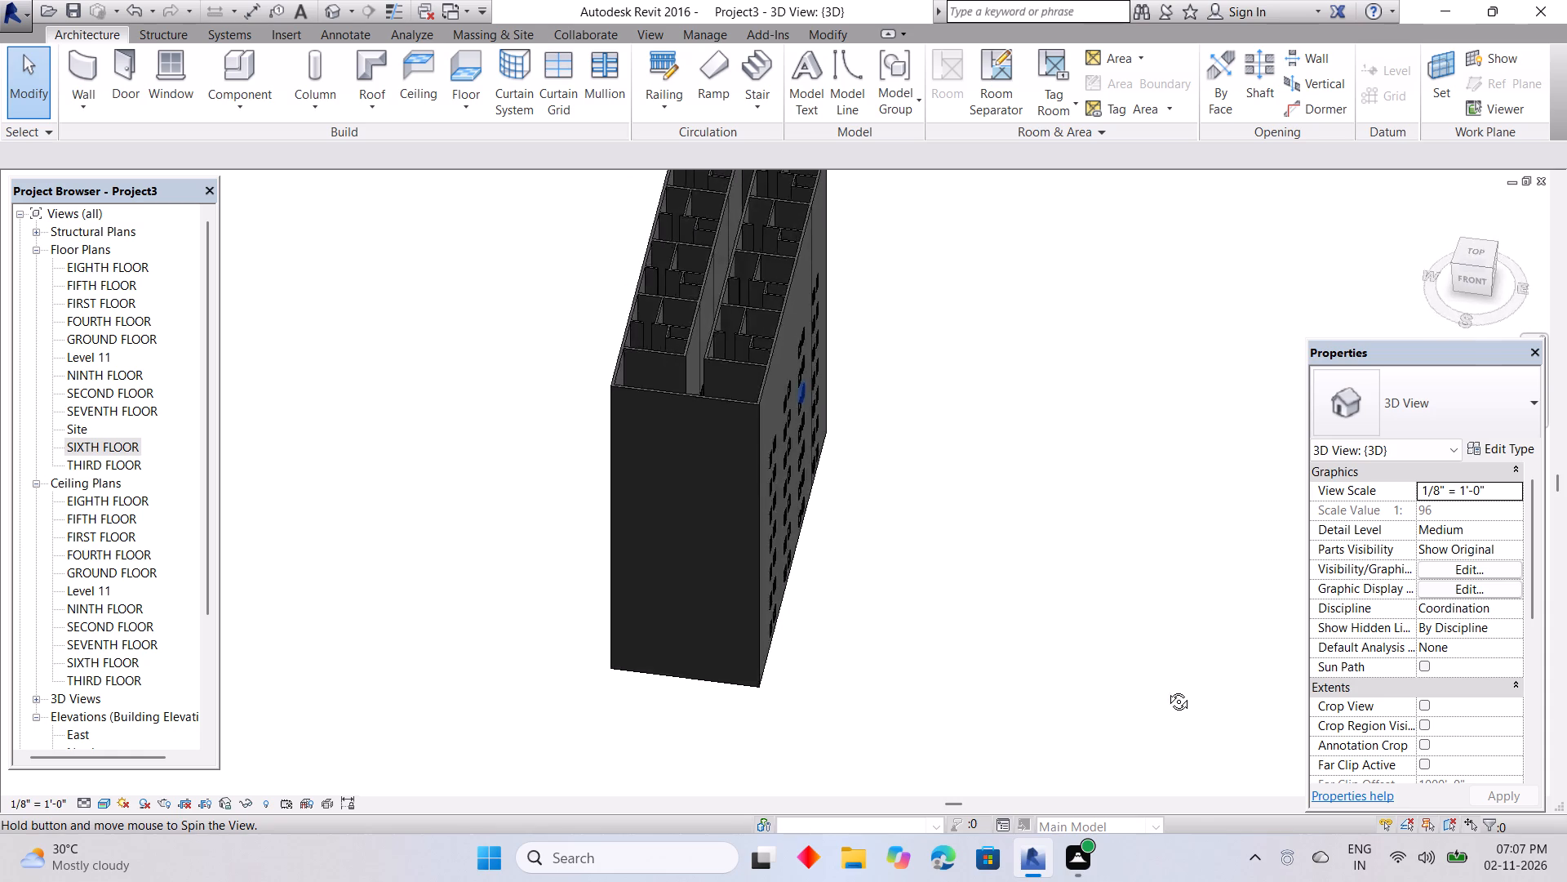
pyautogui.keyDown('shift'); pyautogui.moveTo(1166, 689); pyautogui.dragTo(1274, 525, button='middle'); pyautogui.keyUp('shift')
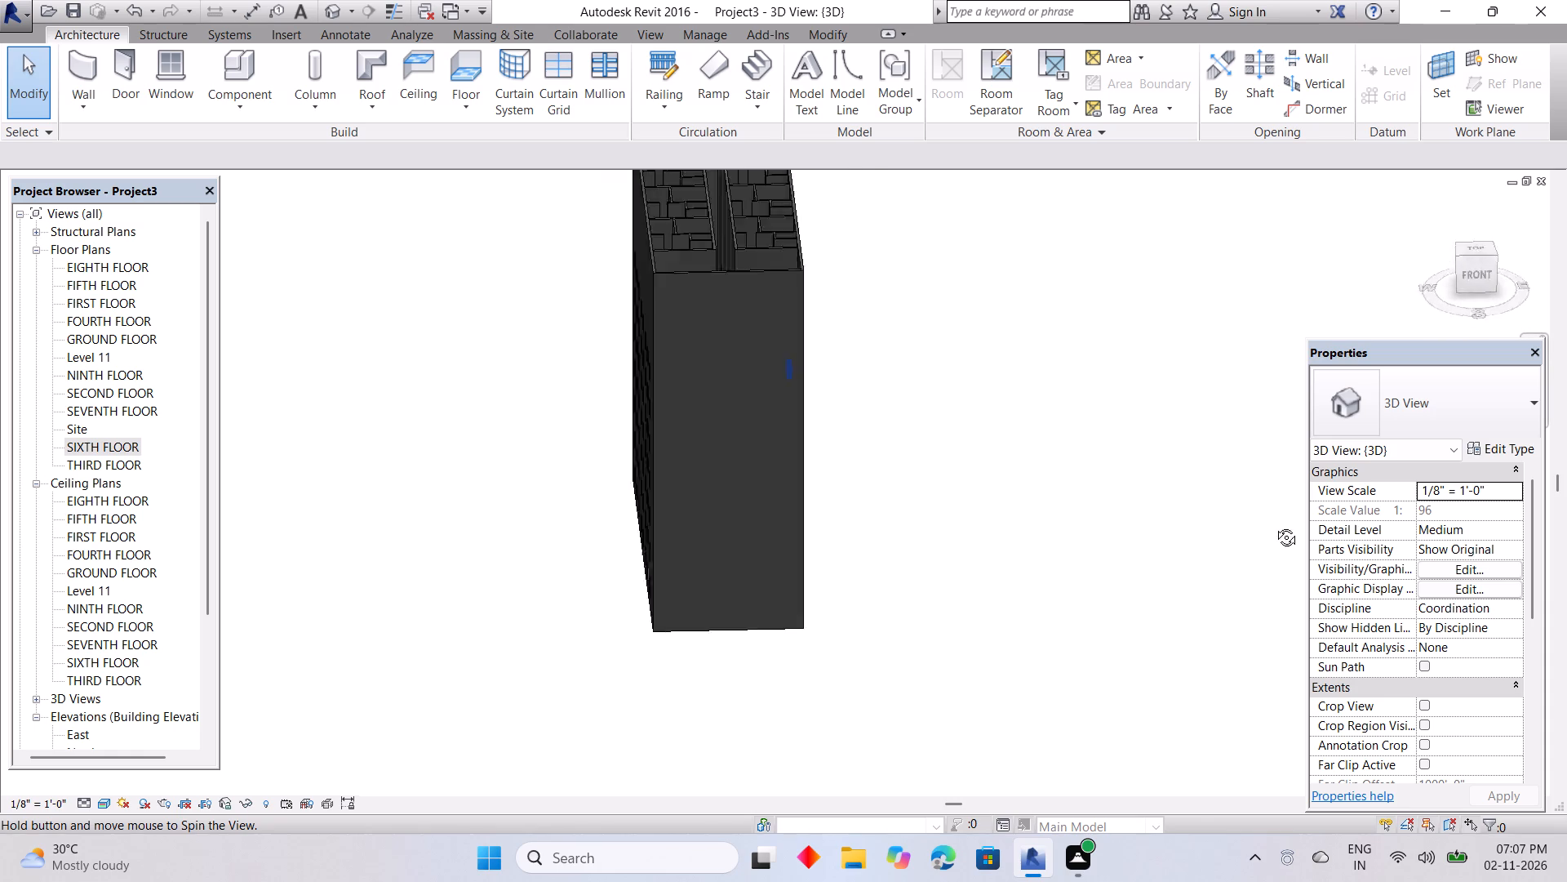
pyautogui.keyDown('shift'); pyautogui.moveTo(1274, 525); pyautogui.dragTo(1108, 570, button='middle'); pyautogui.keyUp('shift')
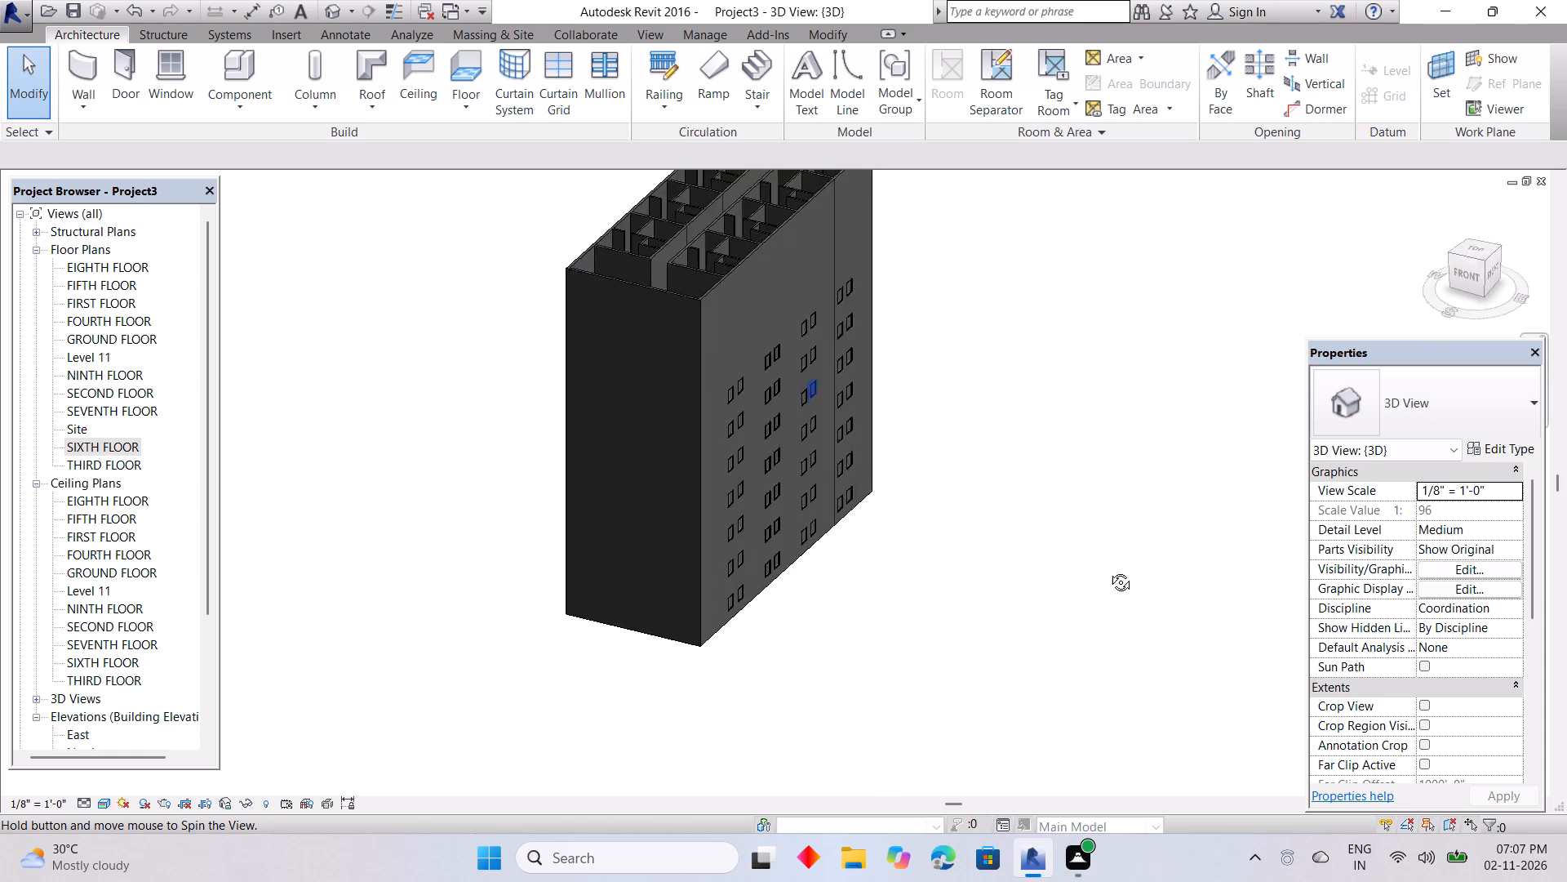
pyautogui.keyDown('shift'); pyautogui.moveTo(1108, 570); pyautogui.dragTo(1246, 563, button='middle'); pyautogui.keyUp('shift')
pyautogui.keyDown('shift'); pyautogui.moveTo(1091, 585); pyautogui.dragTo(1001, 585, button='middle'); pyautogui.keyUp('shift')
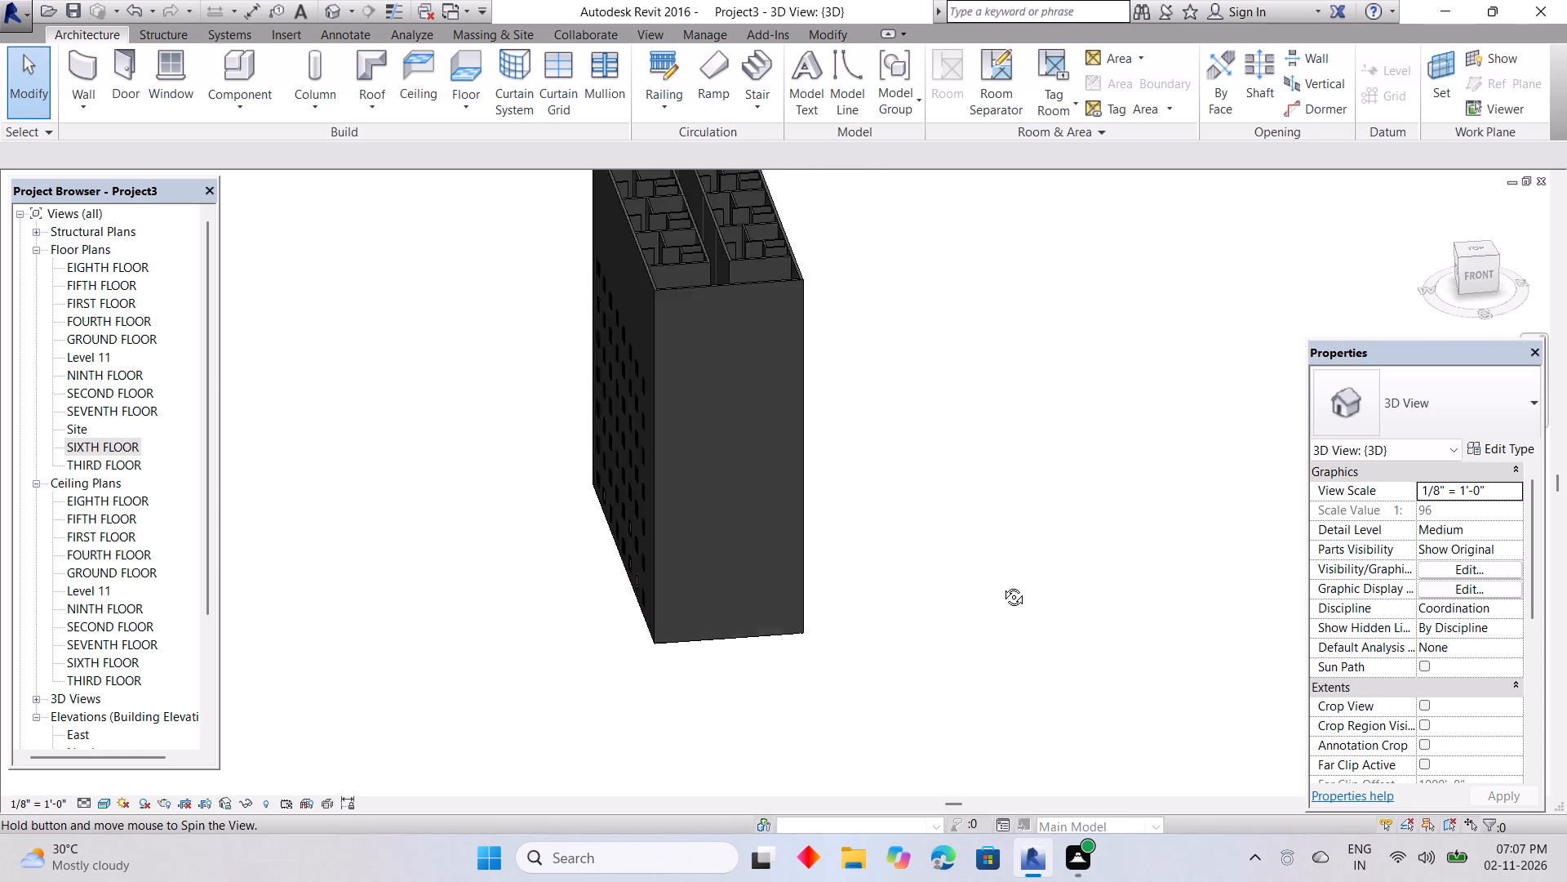
pyautogui.keyDown('shift'); pyautogui.moveTo(1001, 585); pyautogui.dragTo(945, 585, button='middle'); pyautogui.keyUp('shift')
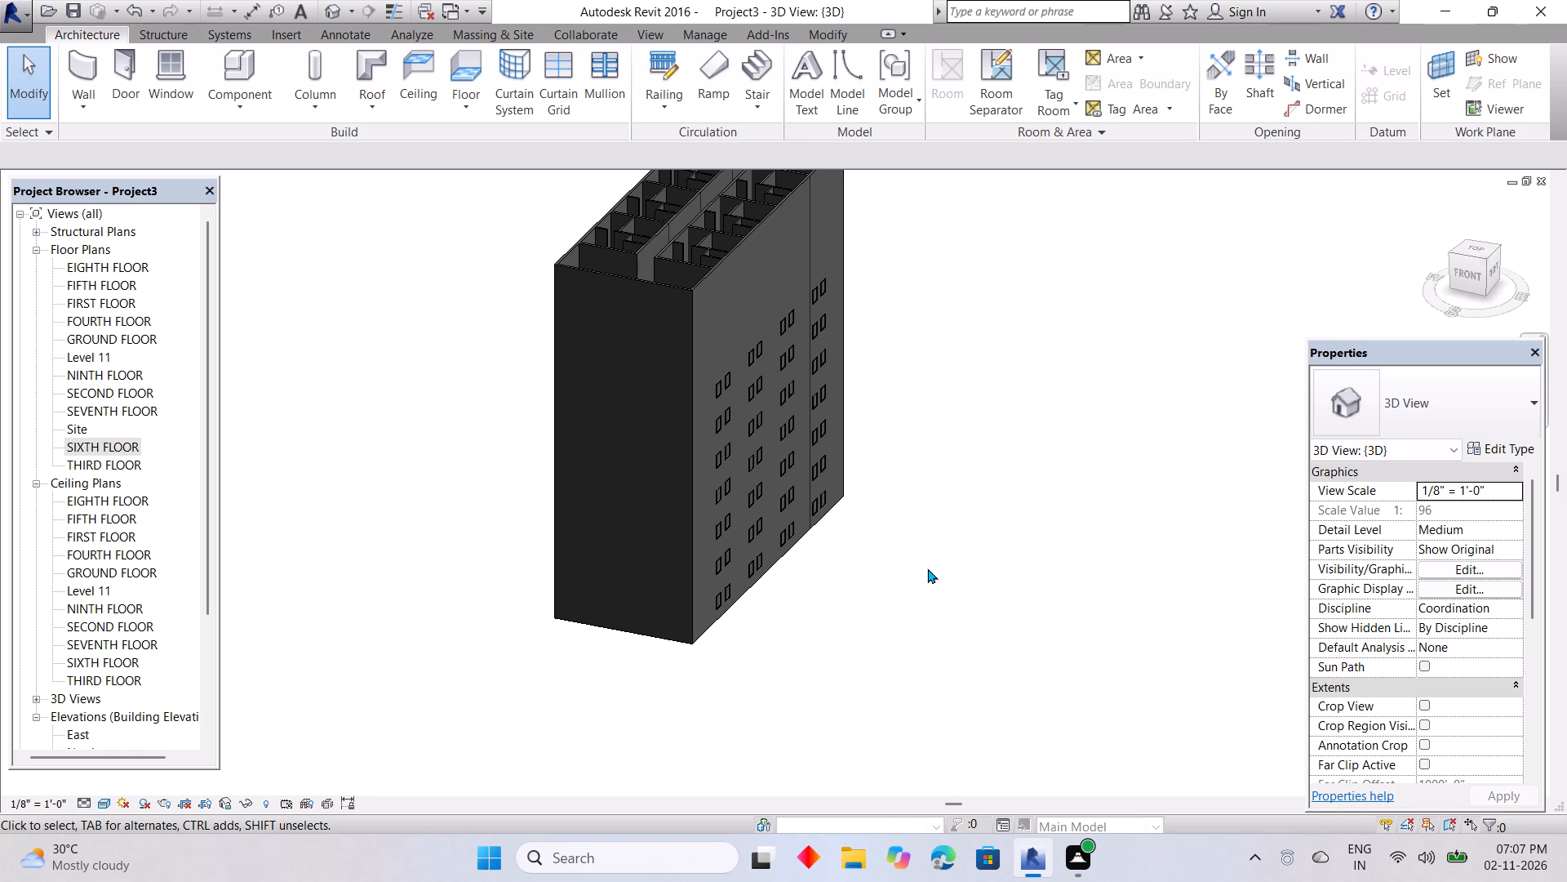
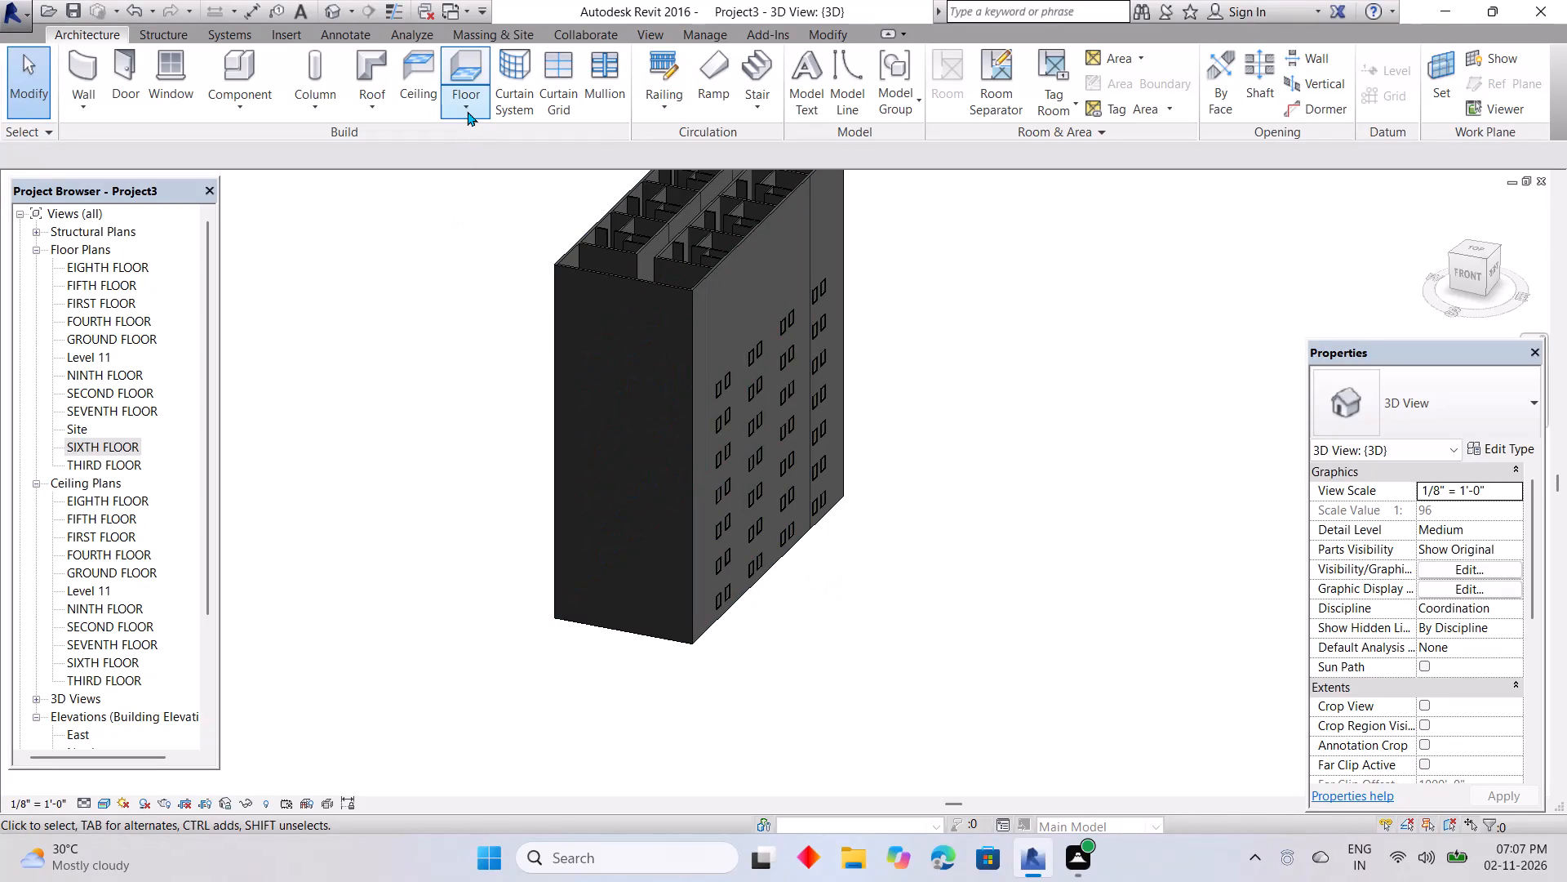
# Bring up the Floor tool's creation options for the building model.
pyautogui.click(467, 111)
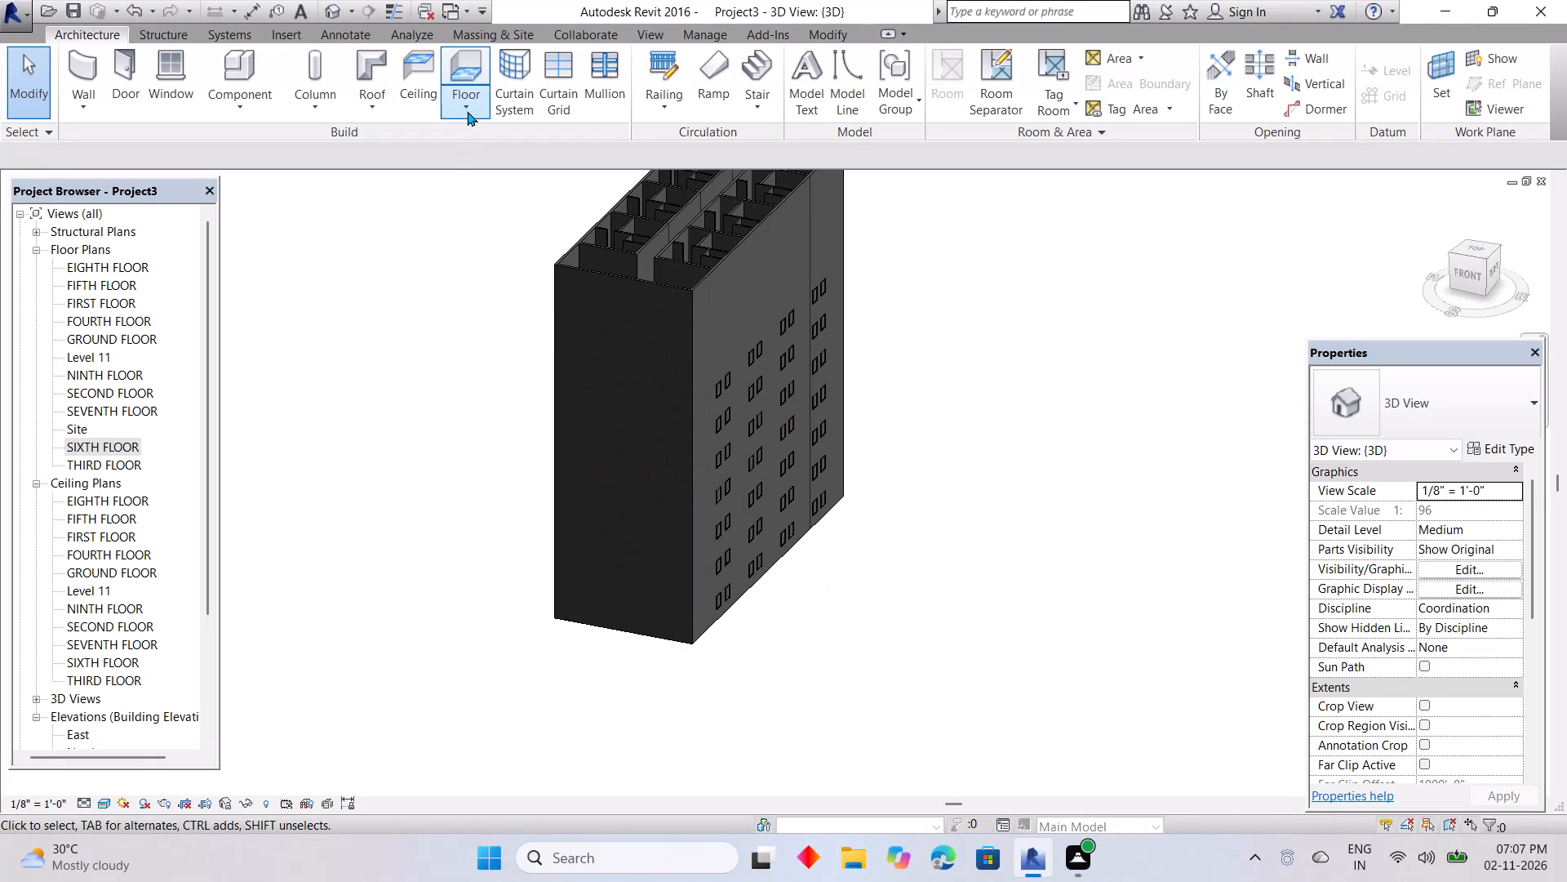
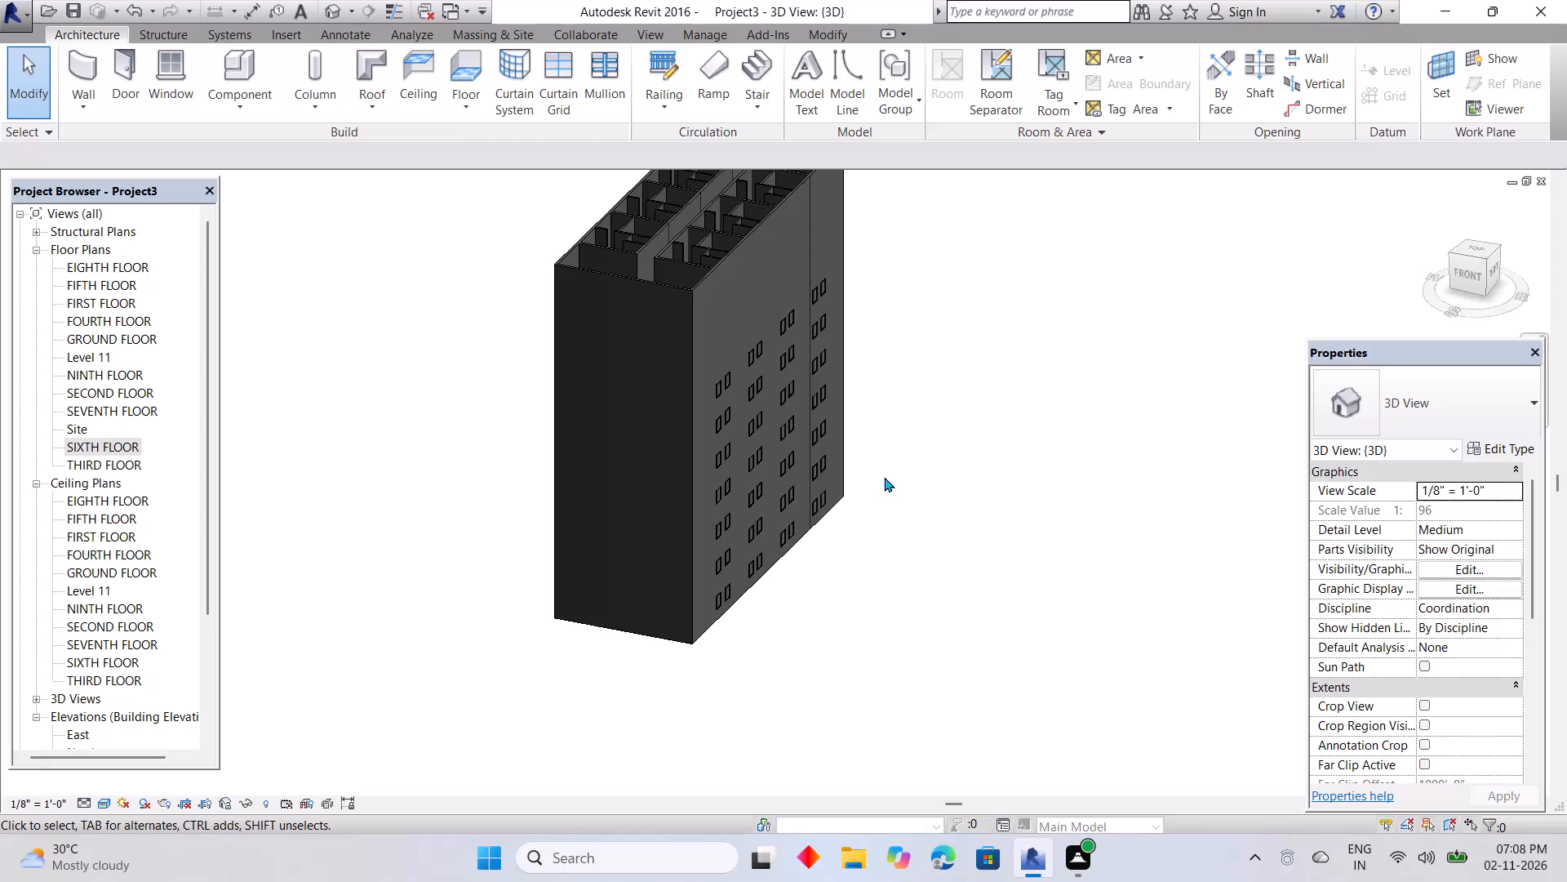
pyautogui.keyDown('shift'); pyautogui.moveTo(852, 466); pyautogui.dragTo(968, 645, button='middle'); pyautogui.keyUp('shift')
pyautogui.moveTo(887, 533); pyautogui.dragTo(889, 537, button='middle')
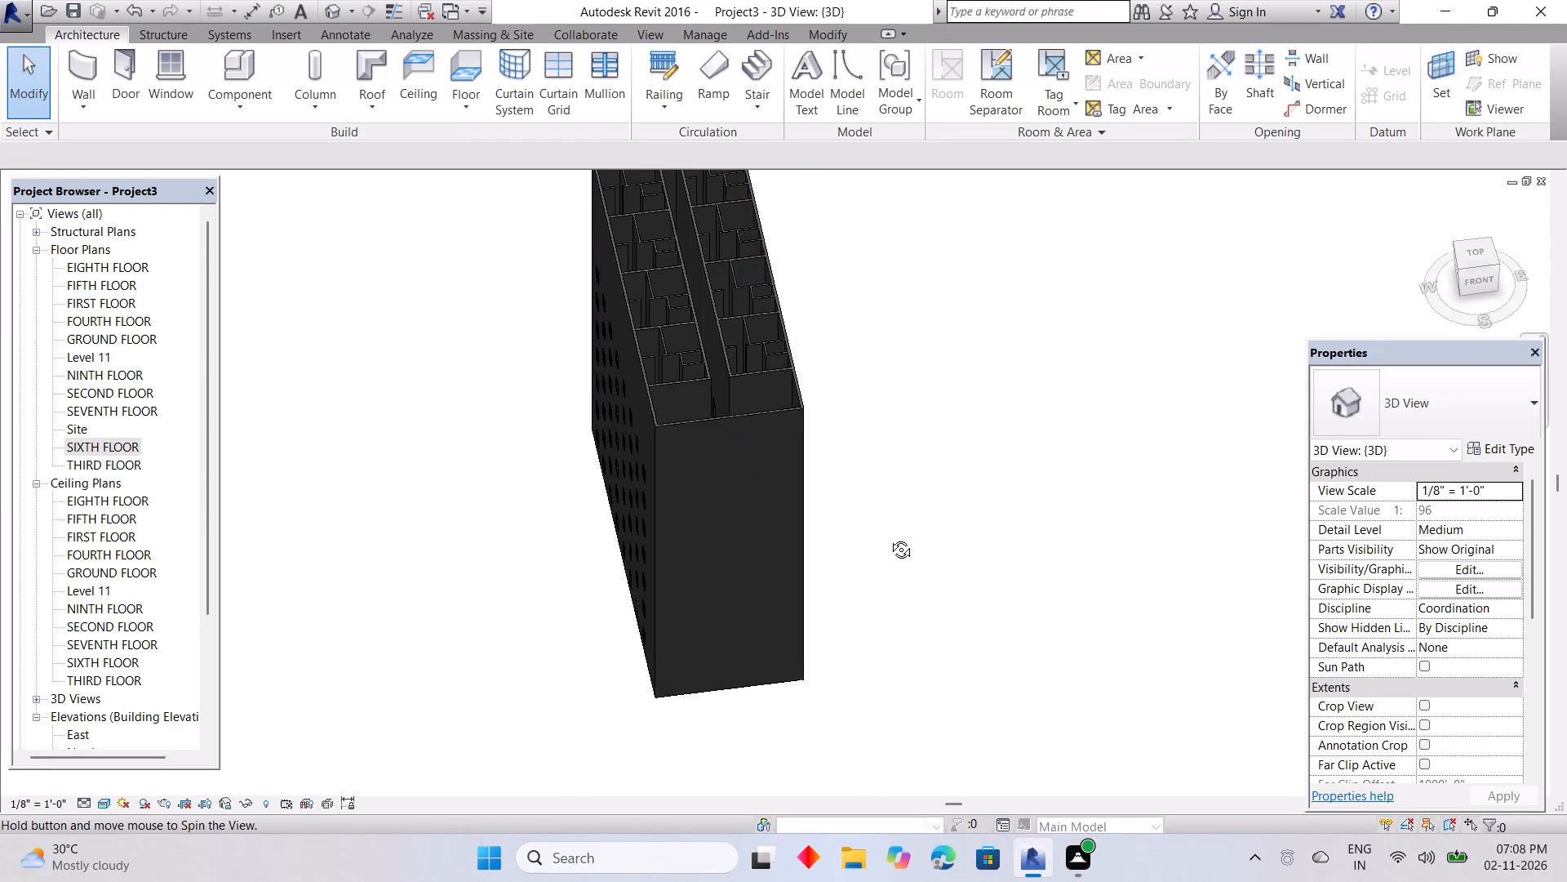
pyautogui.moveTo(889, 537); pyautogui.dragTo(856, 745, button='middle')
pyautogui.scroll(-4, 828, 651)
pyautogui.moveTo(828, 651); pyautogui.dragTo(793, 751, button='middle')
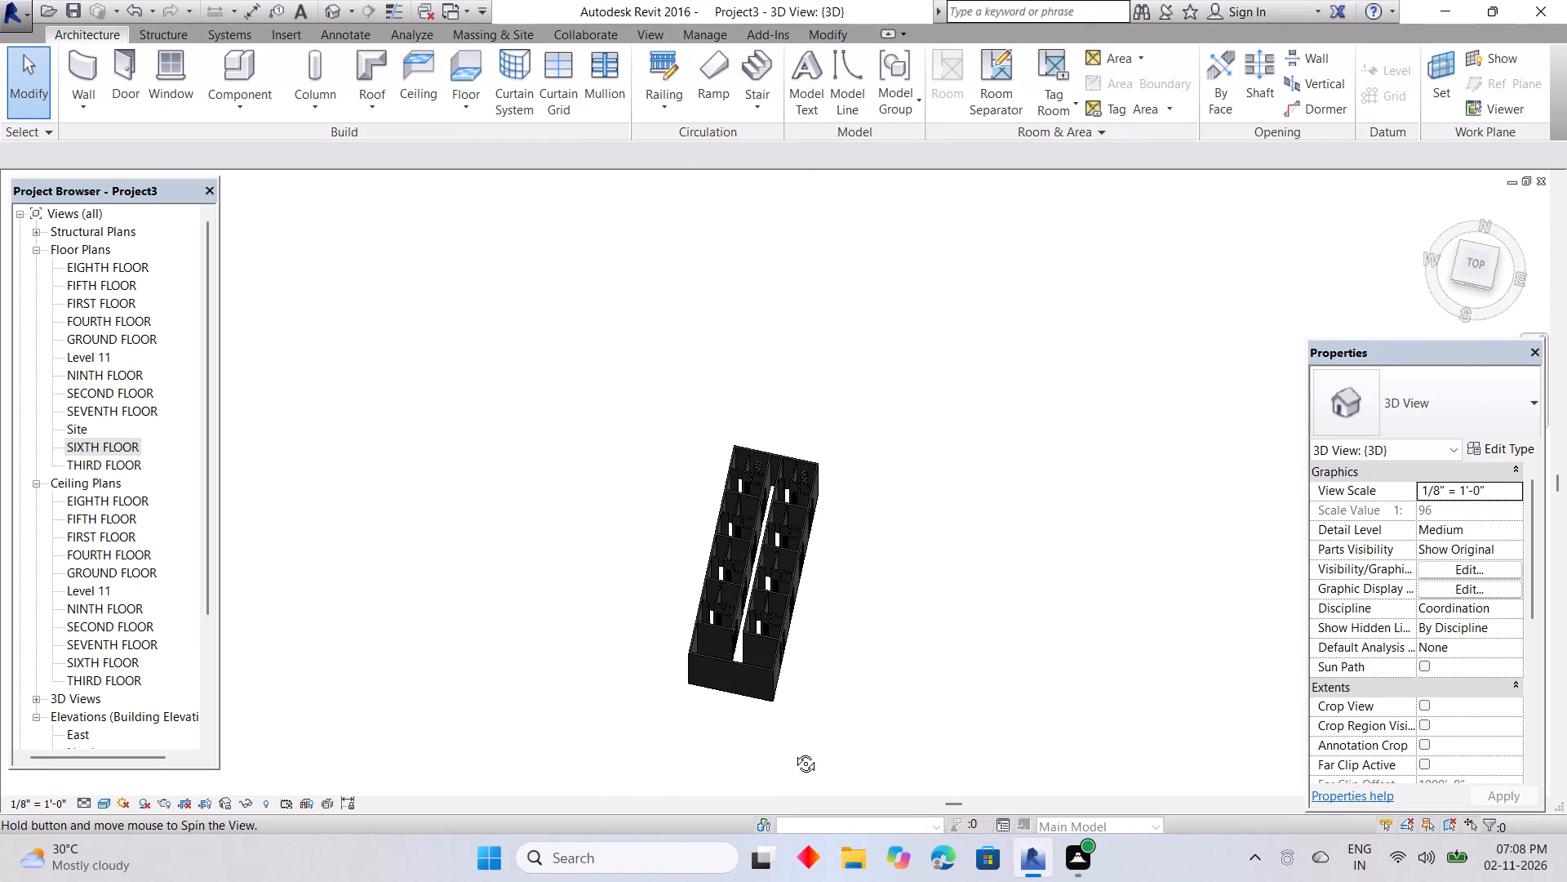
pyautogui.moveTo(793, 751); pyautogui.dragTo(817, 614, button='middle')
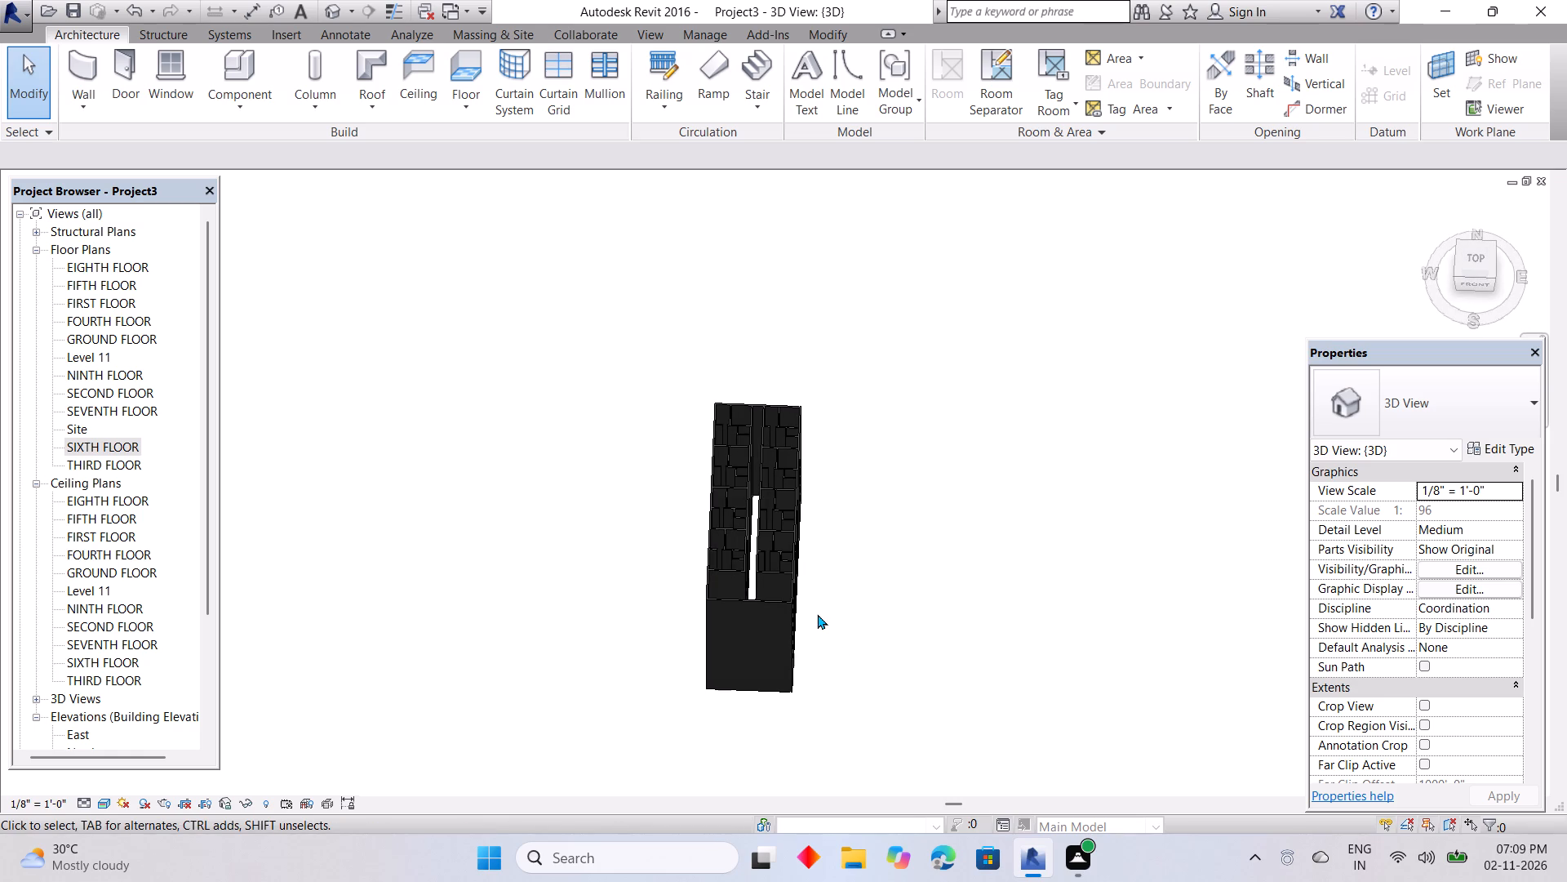
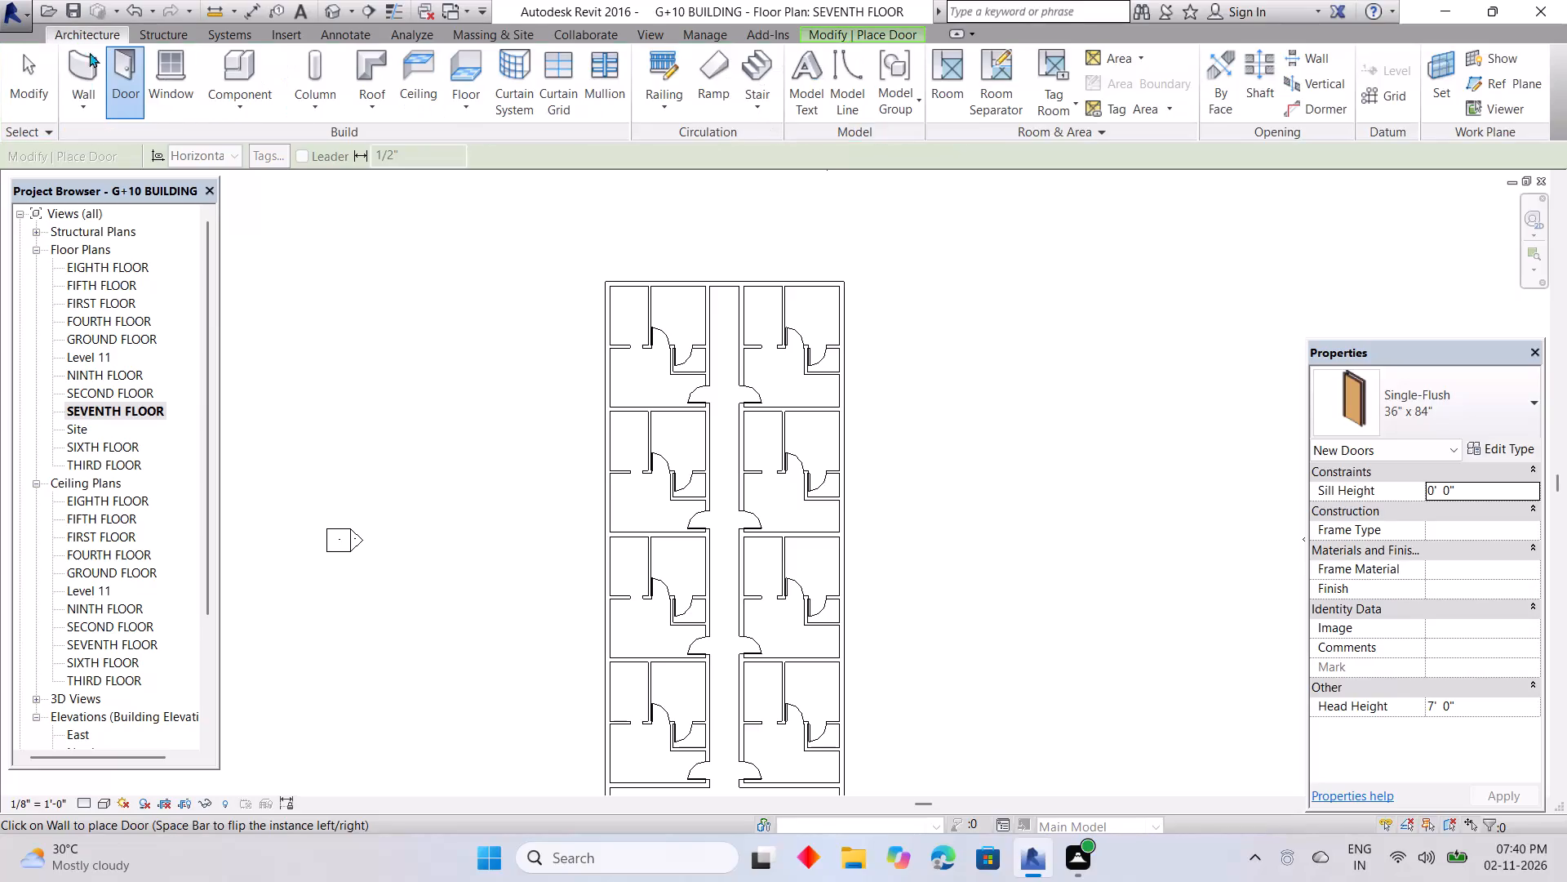
# Place Fixed 36" x 48" windows in the seventh floor's north wall, about 4'-0" and 3'-6" from the two upper units' bedroom partitions.
pyautogui.click(175, 81)
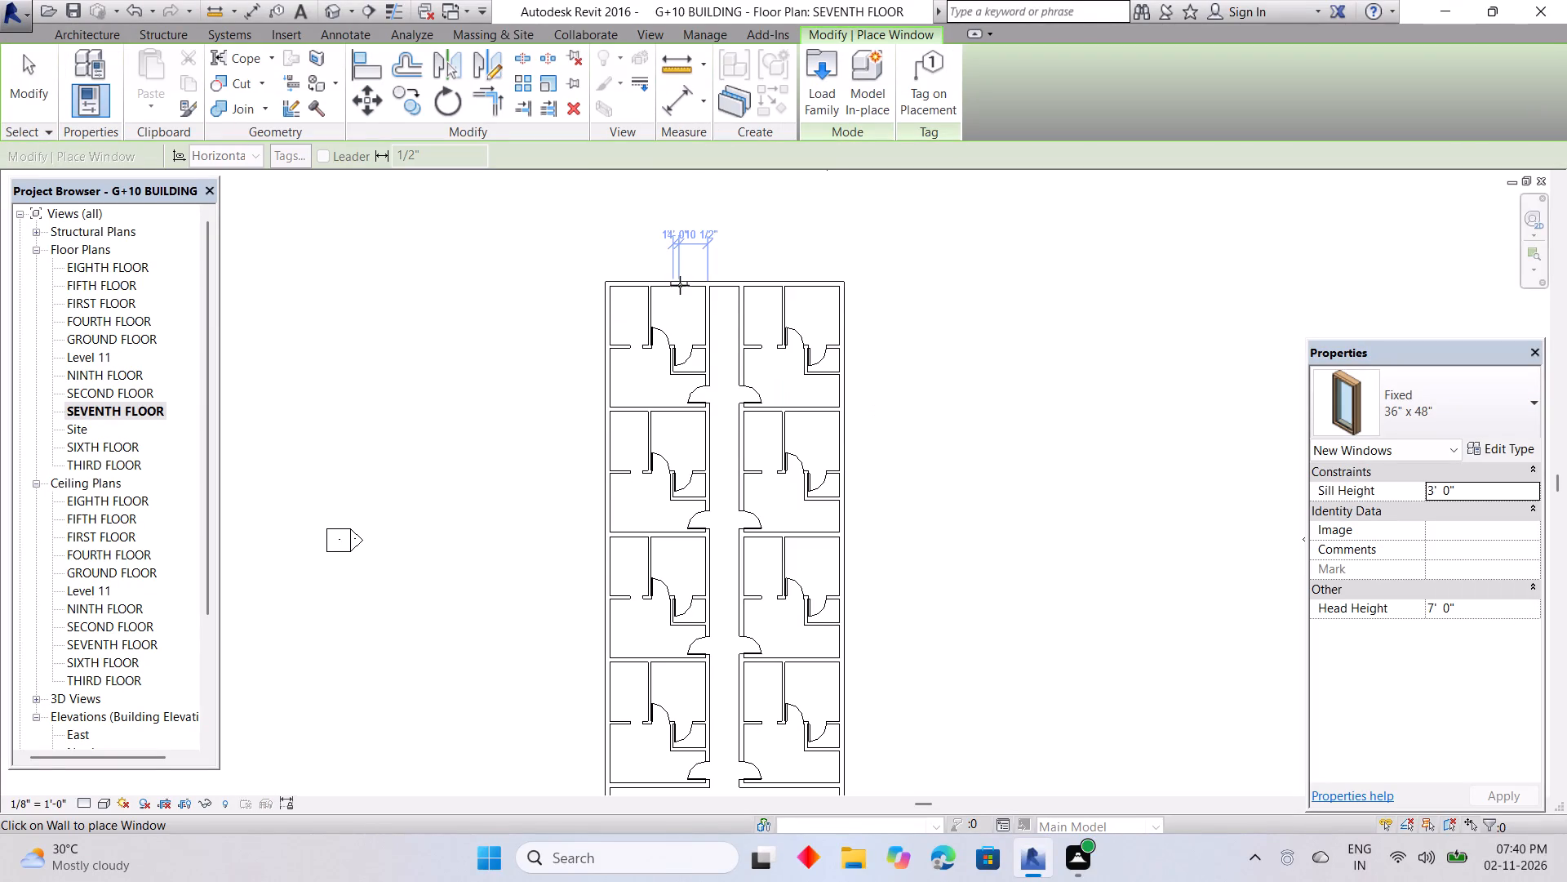
pyautogui.scroll(5, 673, 283)
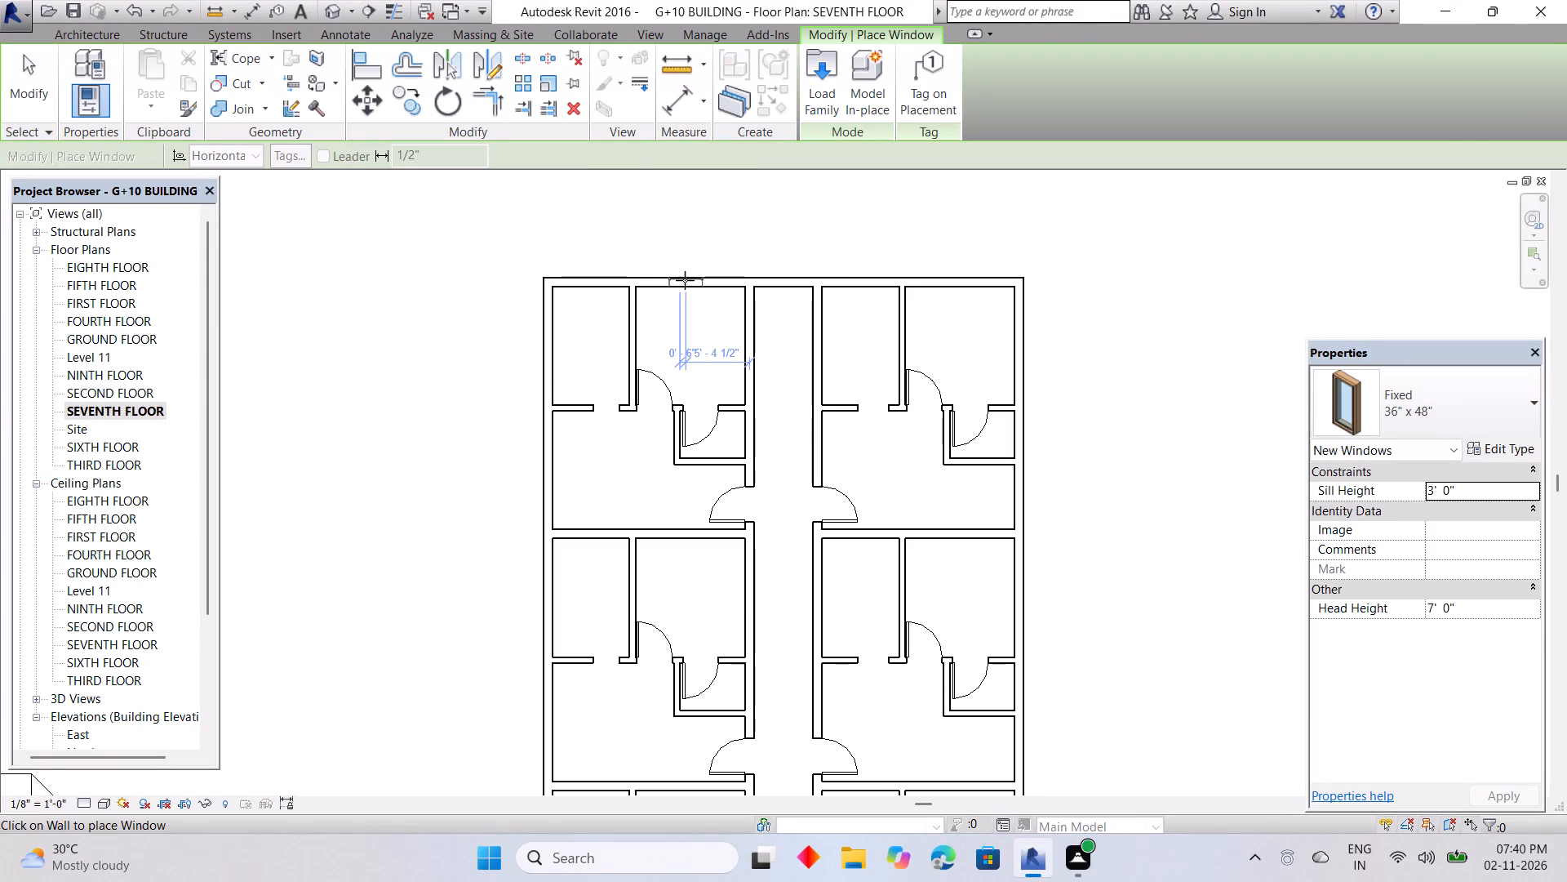
pyautogui.scroll(2, 685, 284)
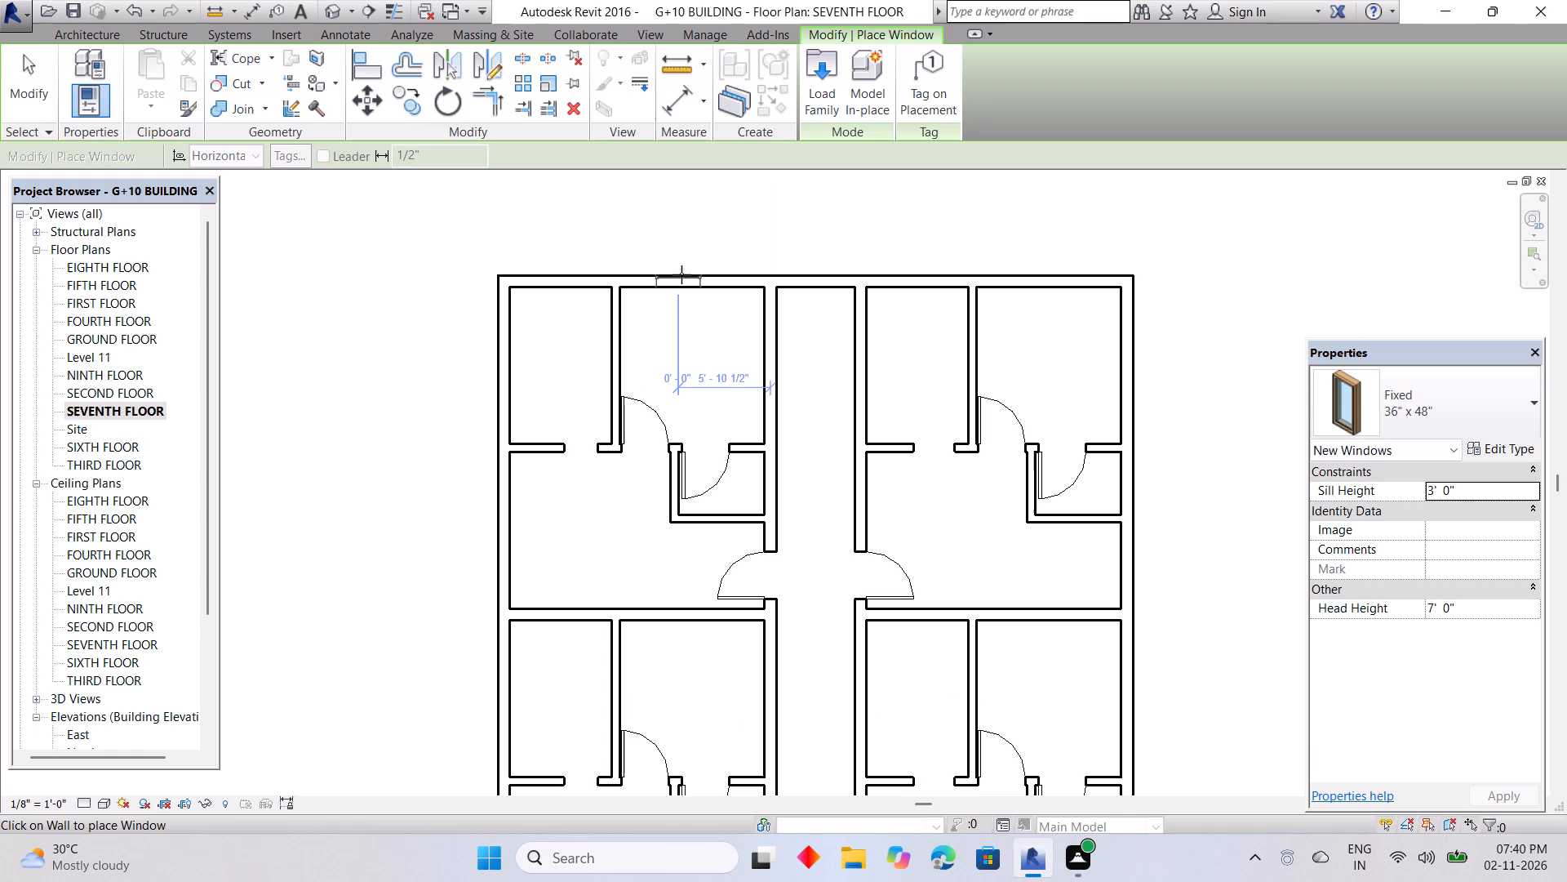
pyautogui.click(679, 275)
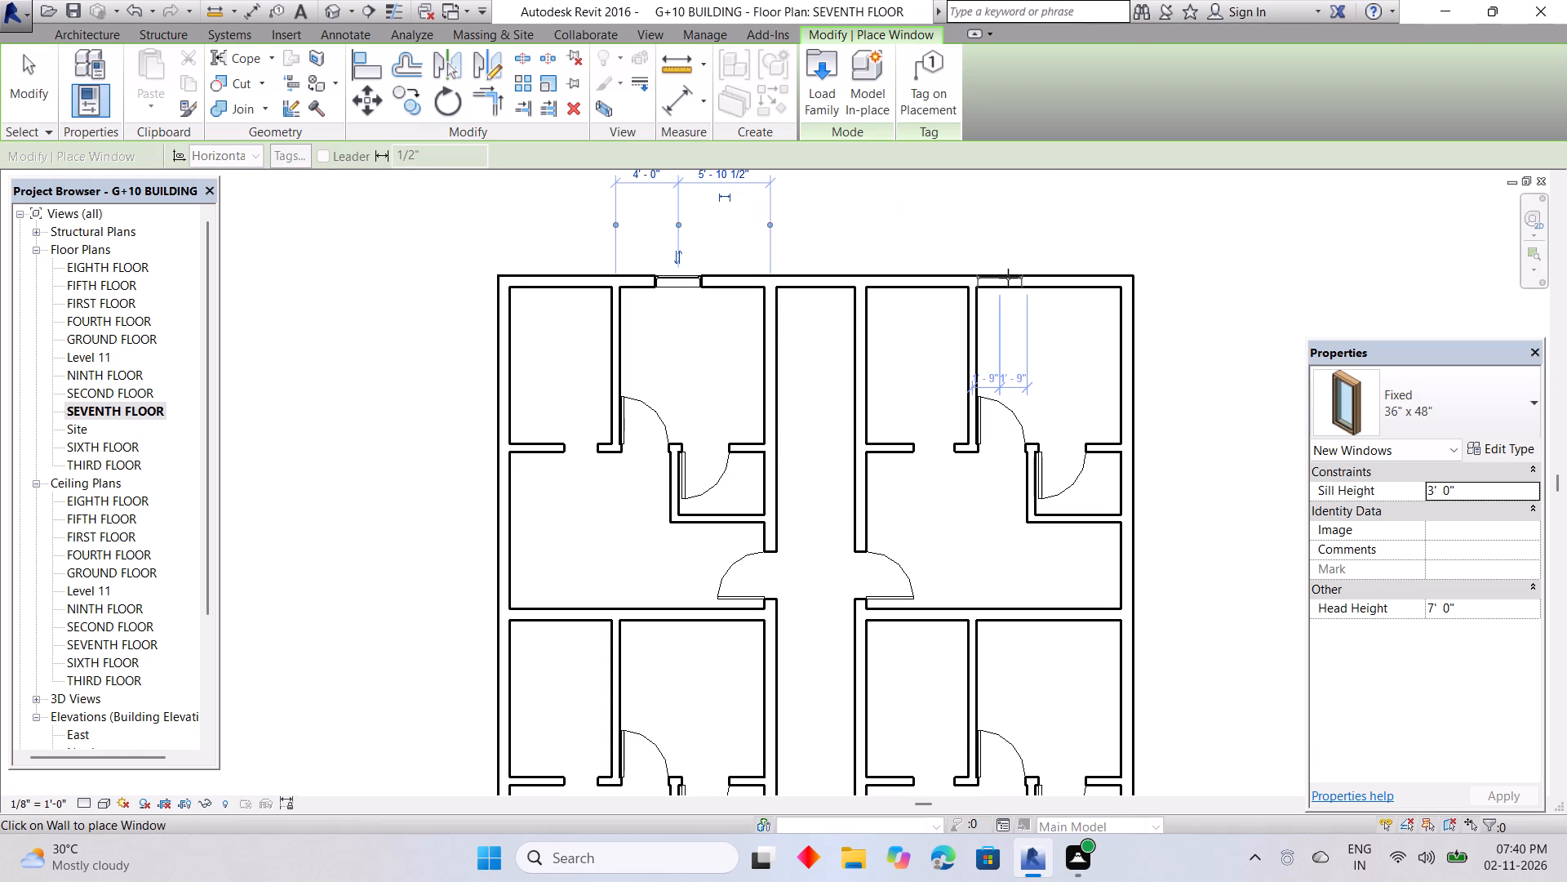
pyautogui.click(1024, 278)
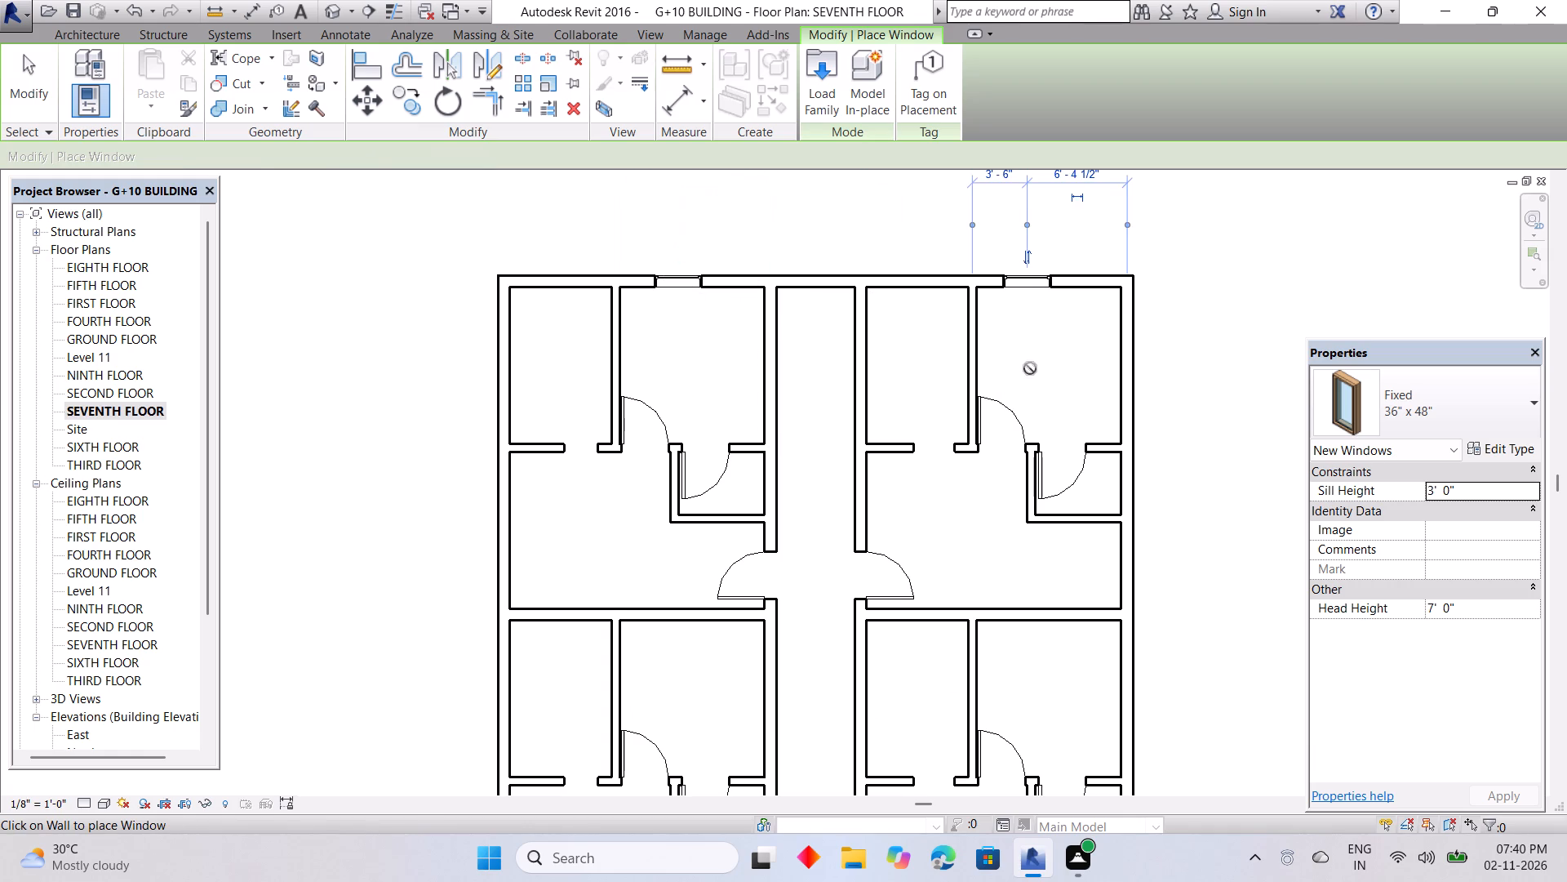
# Add Fixed 36" x 48" windows along the east exterior wall, centred on the bathroom and living room of the two northernmost units.
pyautogui.moveTo(1028, 379); pyautogui.dragTo(918, 133, button='middle')
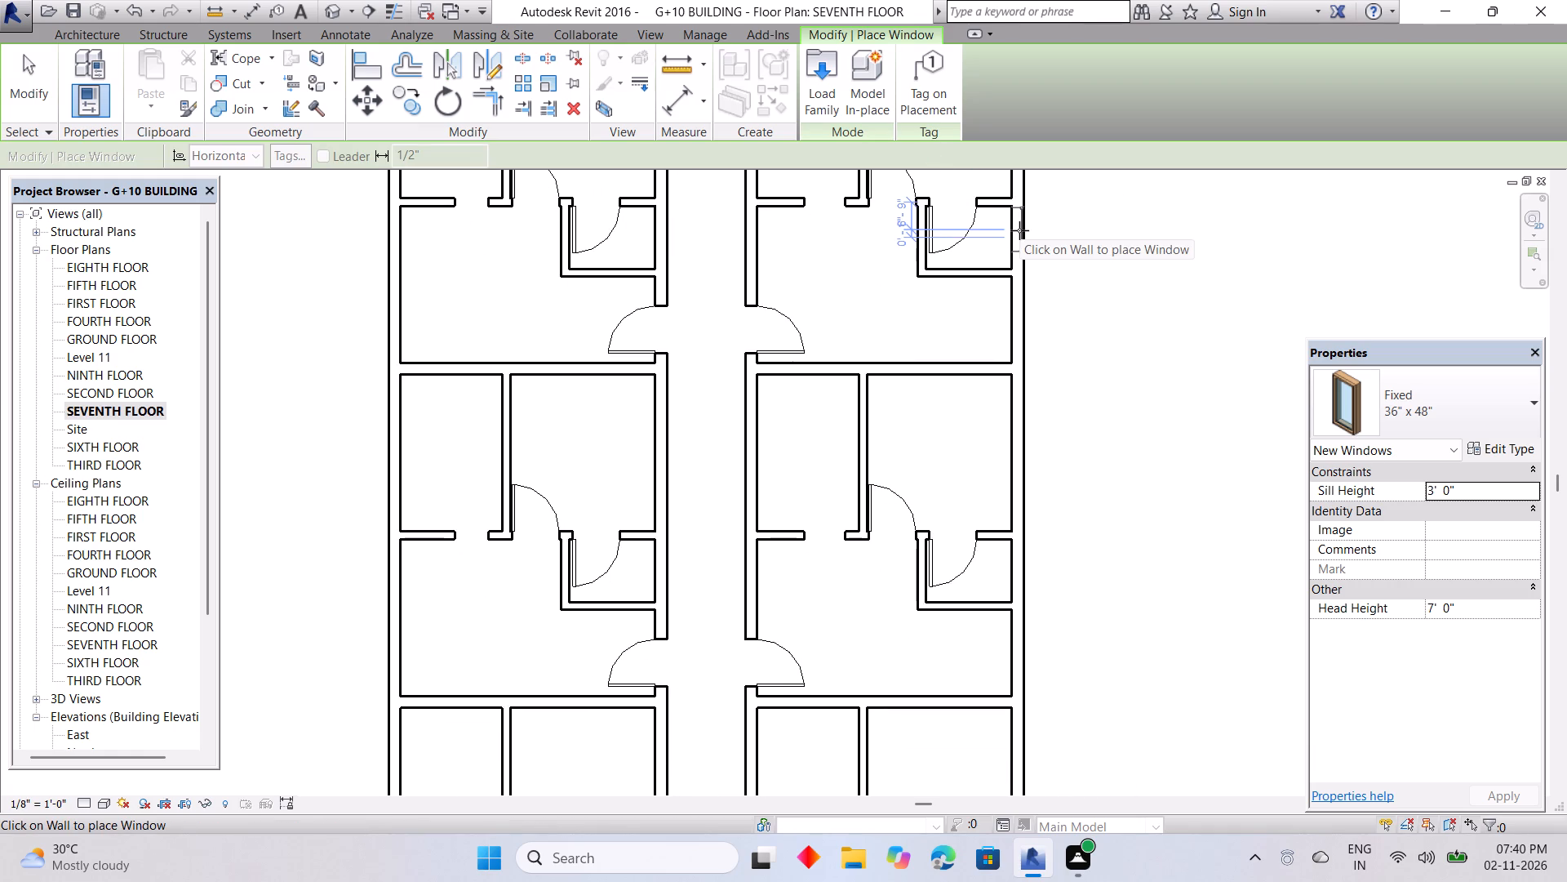
pyautogui.click(1023, 236)
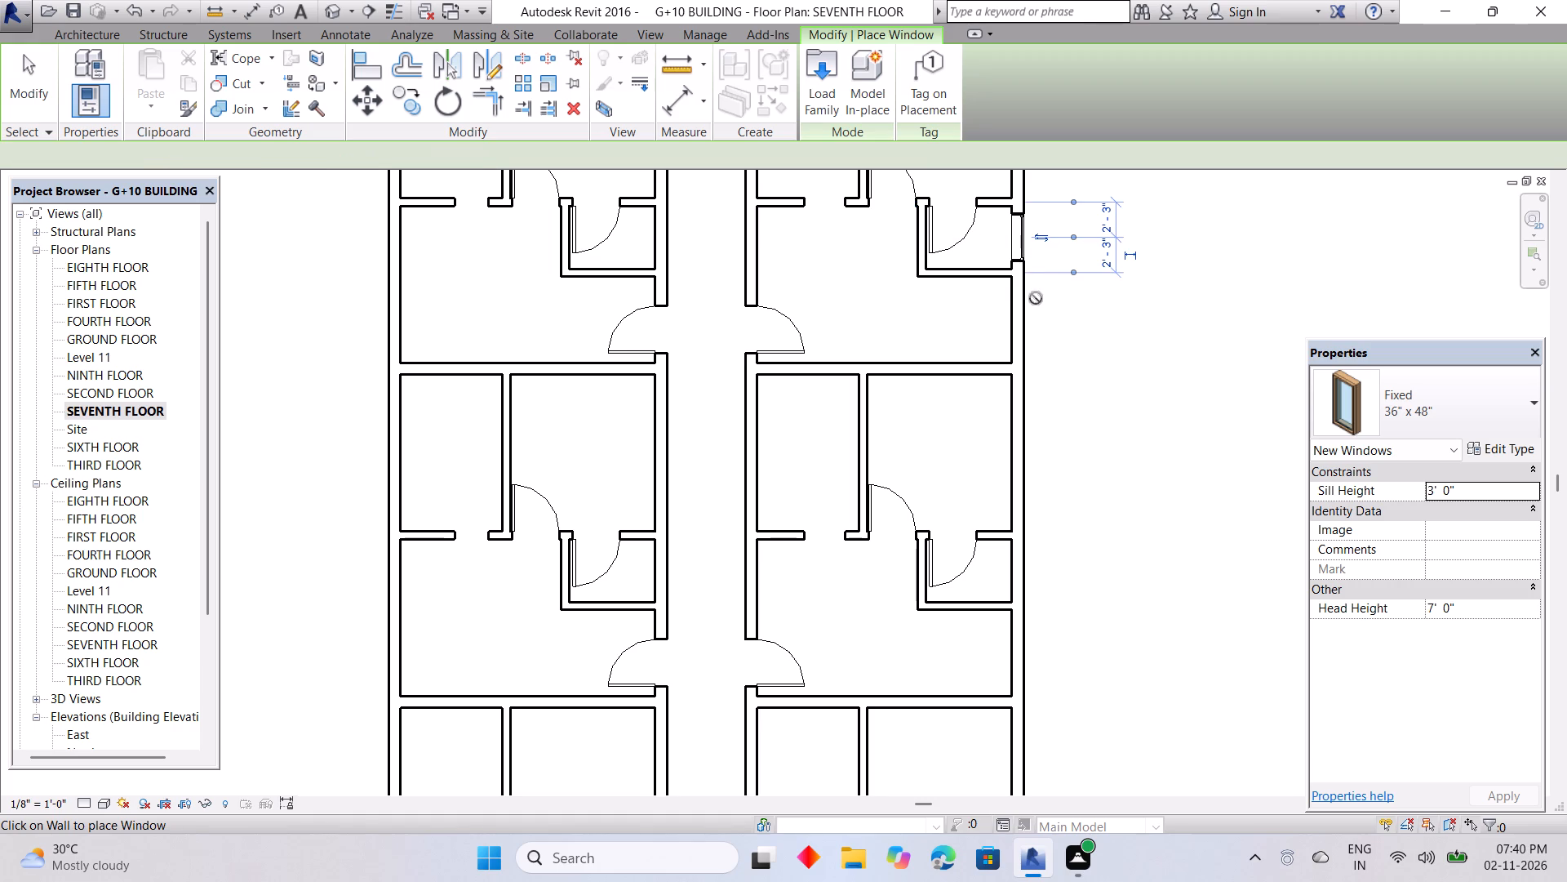
pyautogui.click(1027, 322)
pyautogui.moveTo(1029, 455); pyautogui.dragTo(1034, 445, button='middle')
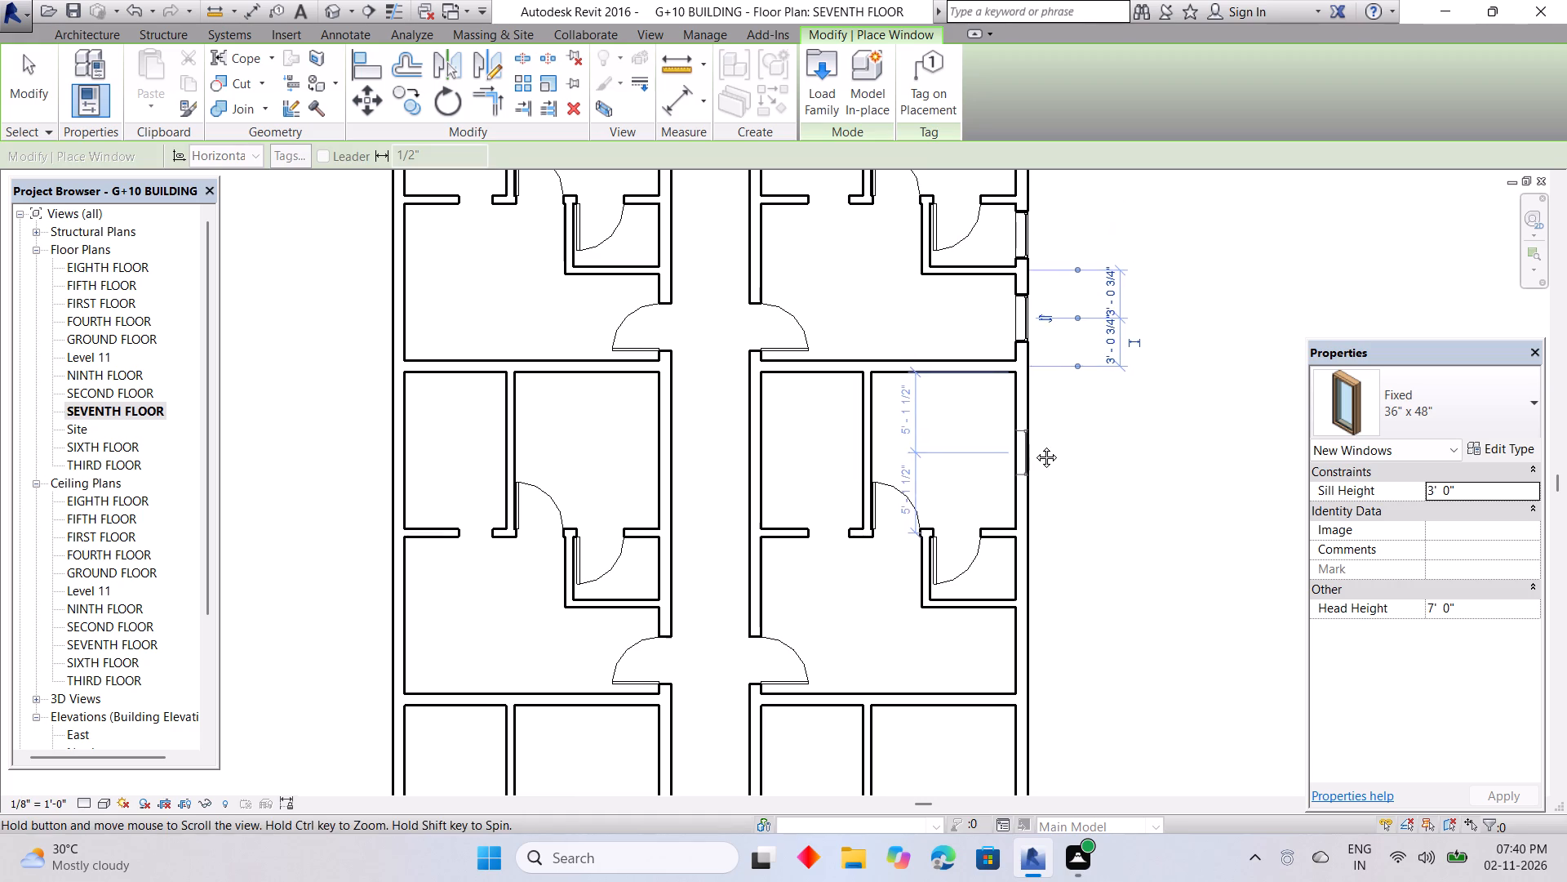
pyautogui.moveTo(1034, 445); pyautogui.dragTo(1007, 261, button='middle')
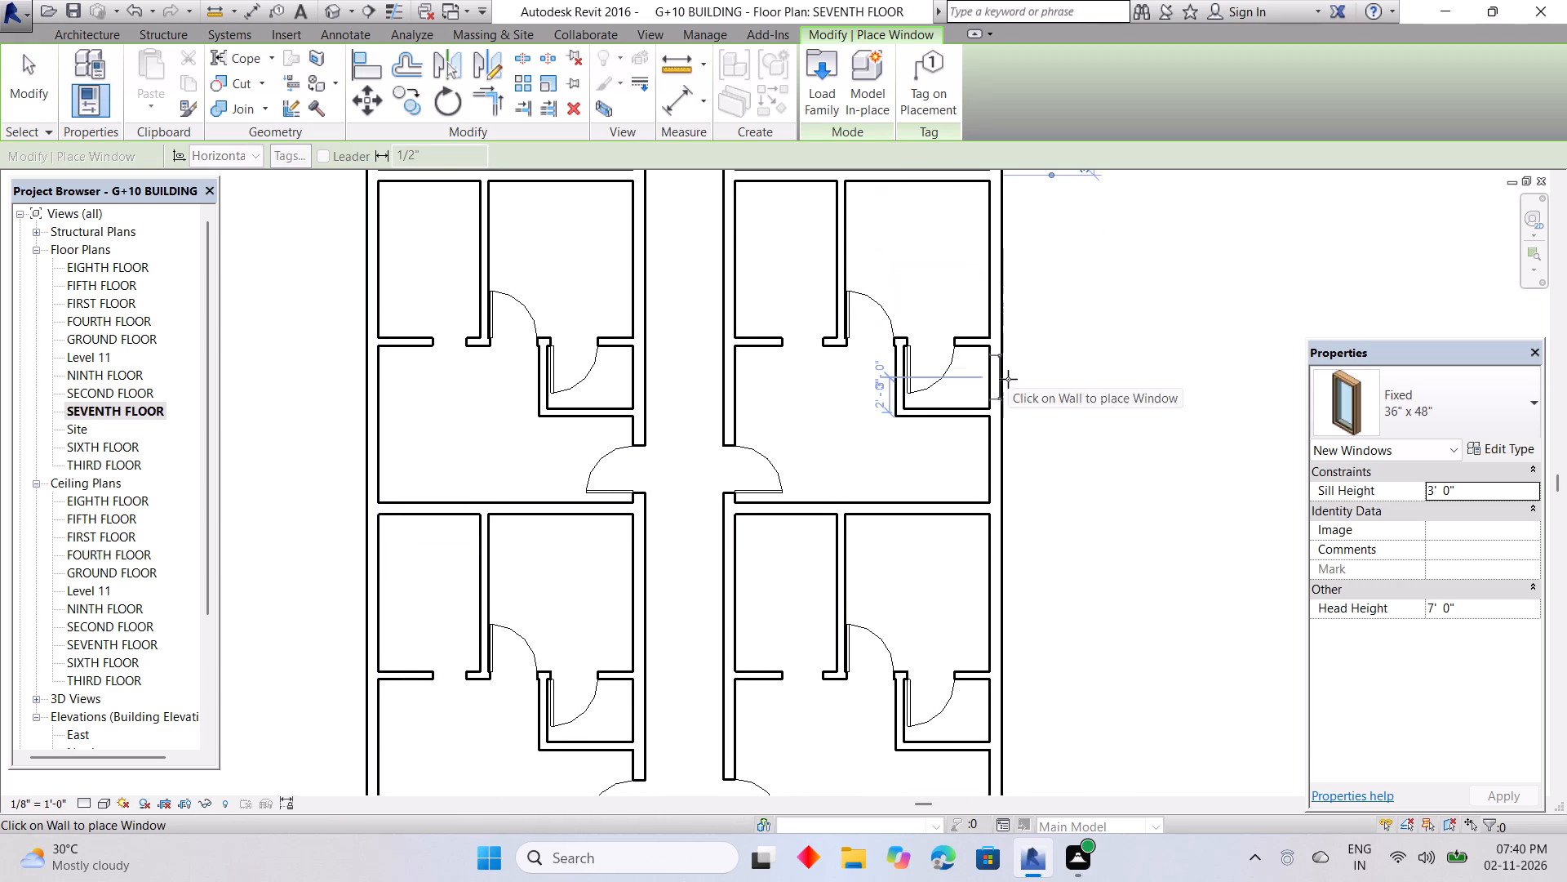
pyautogui.click(1008, 379)
pyautogui.moveTo(1016, 448); pyautogui.dragTo(993, 329, button='middle')
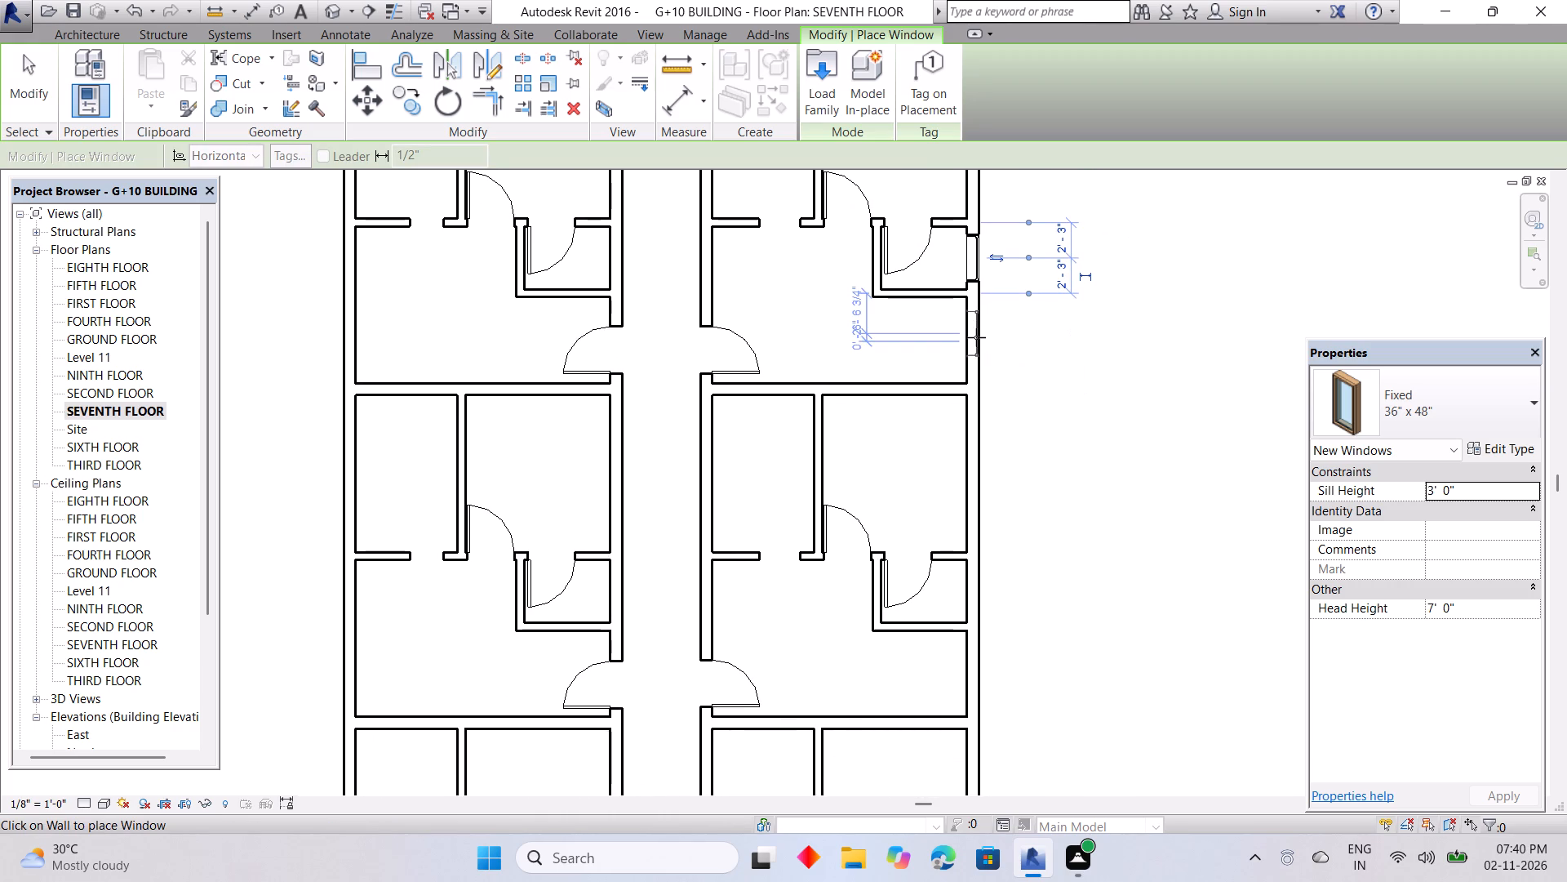
pyautogui.click(978, 341)
# Add Fixed 36" x 48" windows along the east exterior wall for the bathroom and living room of the two southernmost units.
pyautogui.moveTo(979, 424); pyautogui.dragTo(958, 243, button='middle')
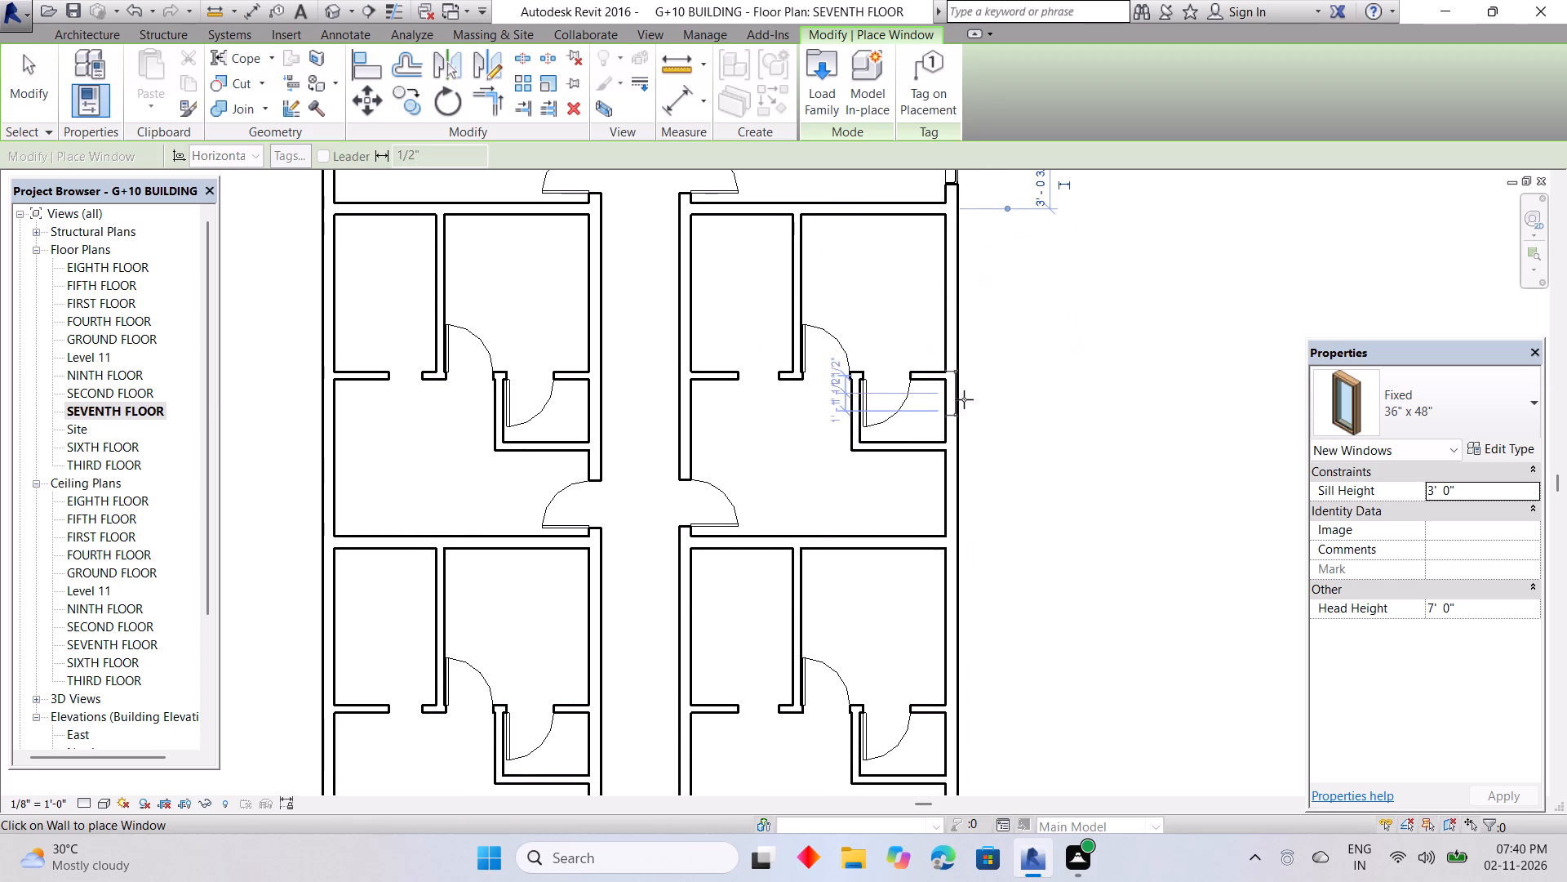
pyautogui.click(965, 410)
pyautogui.moveTo(961, 508); pyautogui.dragTo(942, 394, button='middle')
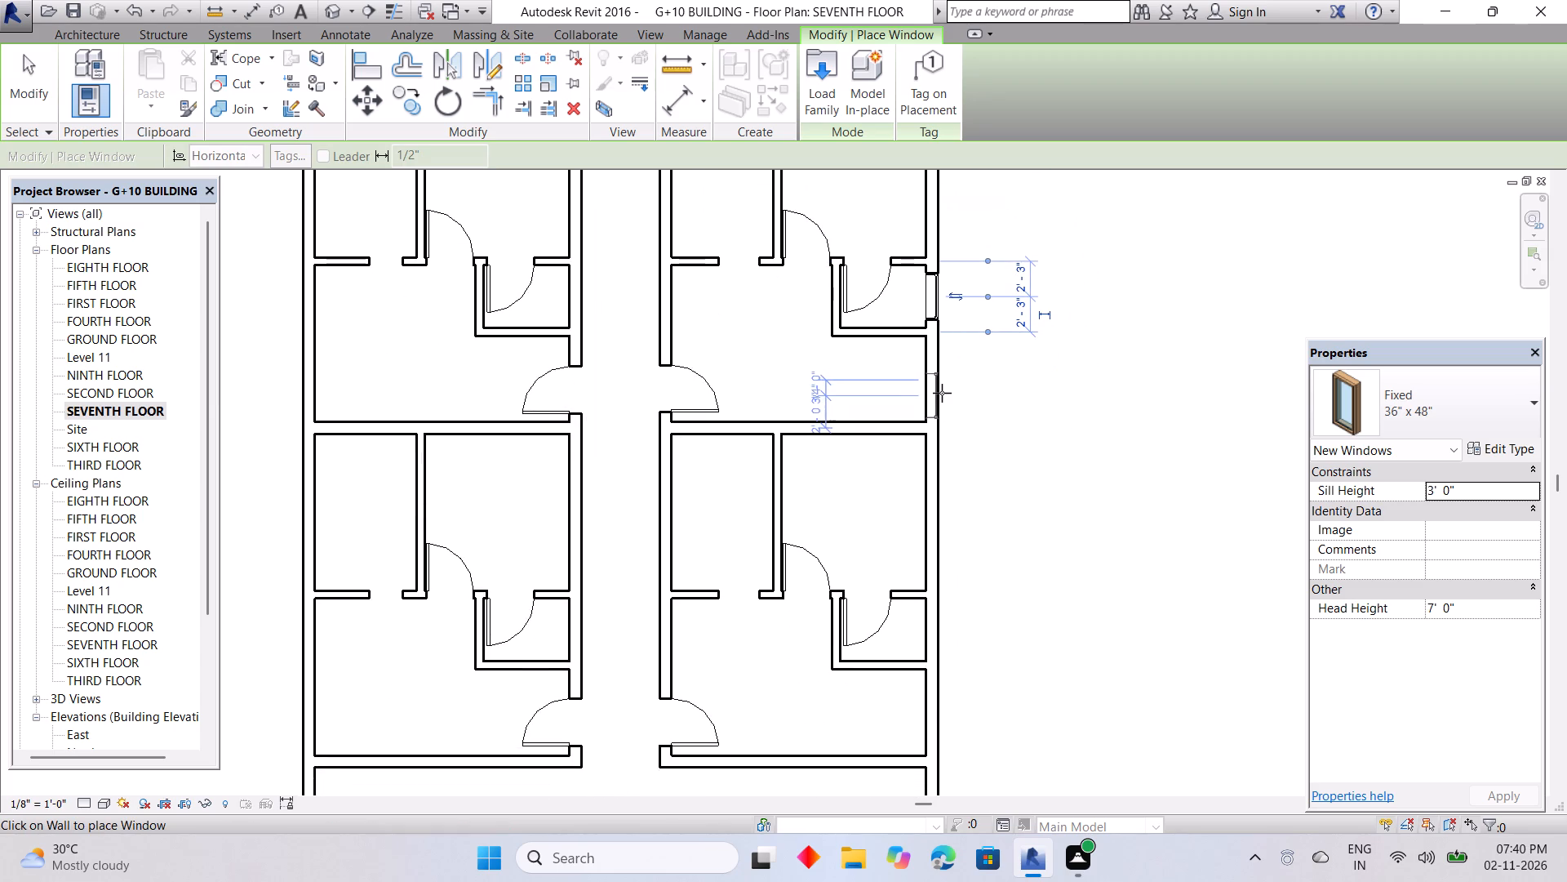
pyautogui.click(942, 382)
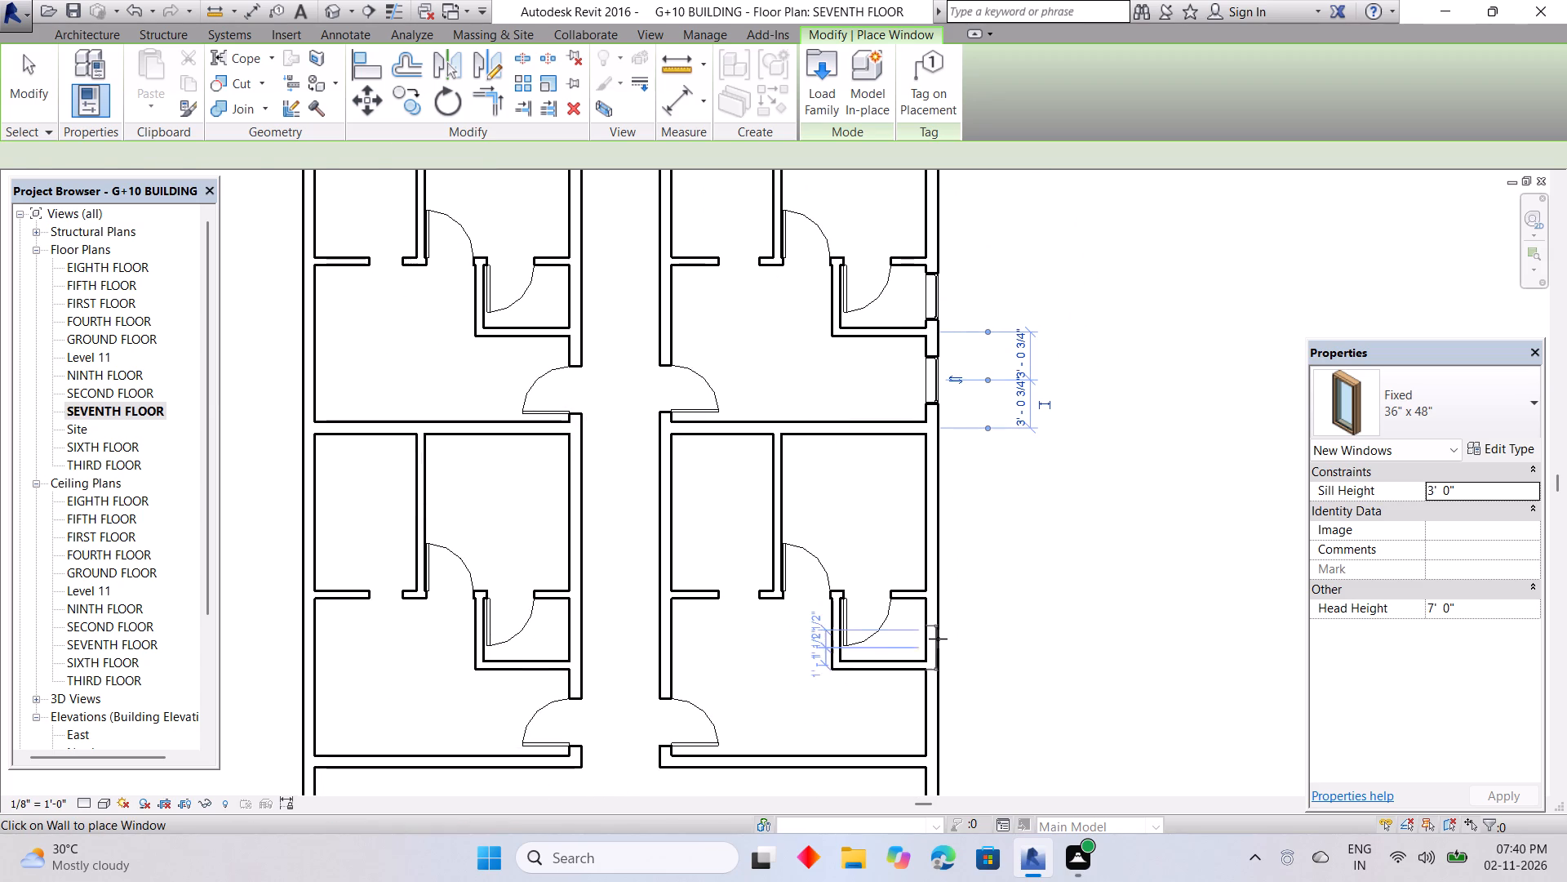
pyautogui.click(938, 628)
pyautogui.moveTo(934, 623); pyautogui.dragTo(917, 349, button='middle')
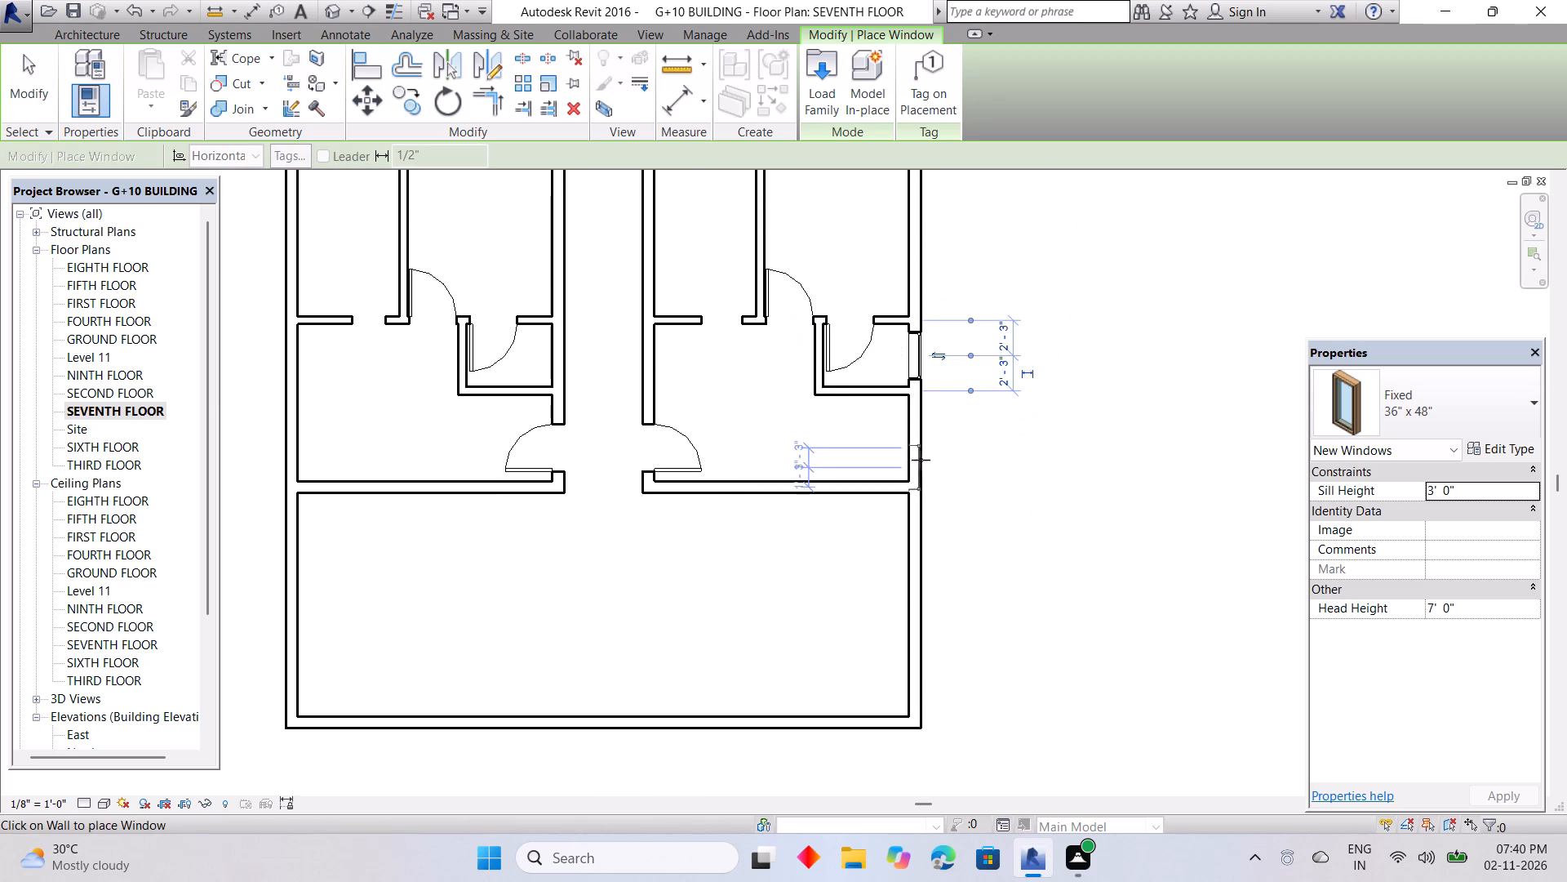
pyautogui.click(920, 445)
# Place Fixed 36" x 48" windows along the west exterior wall for the living area and corner room of the two southernmost units.
pyautogui.moveTo(759, 434); pyautogui.dragTo(1201, 626, button='middle')
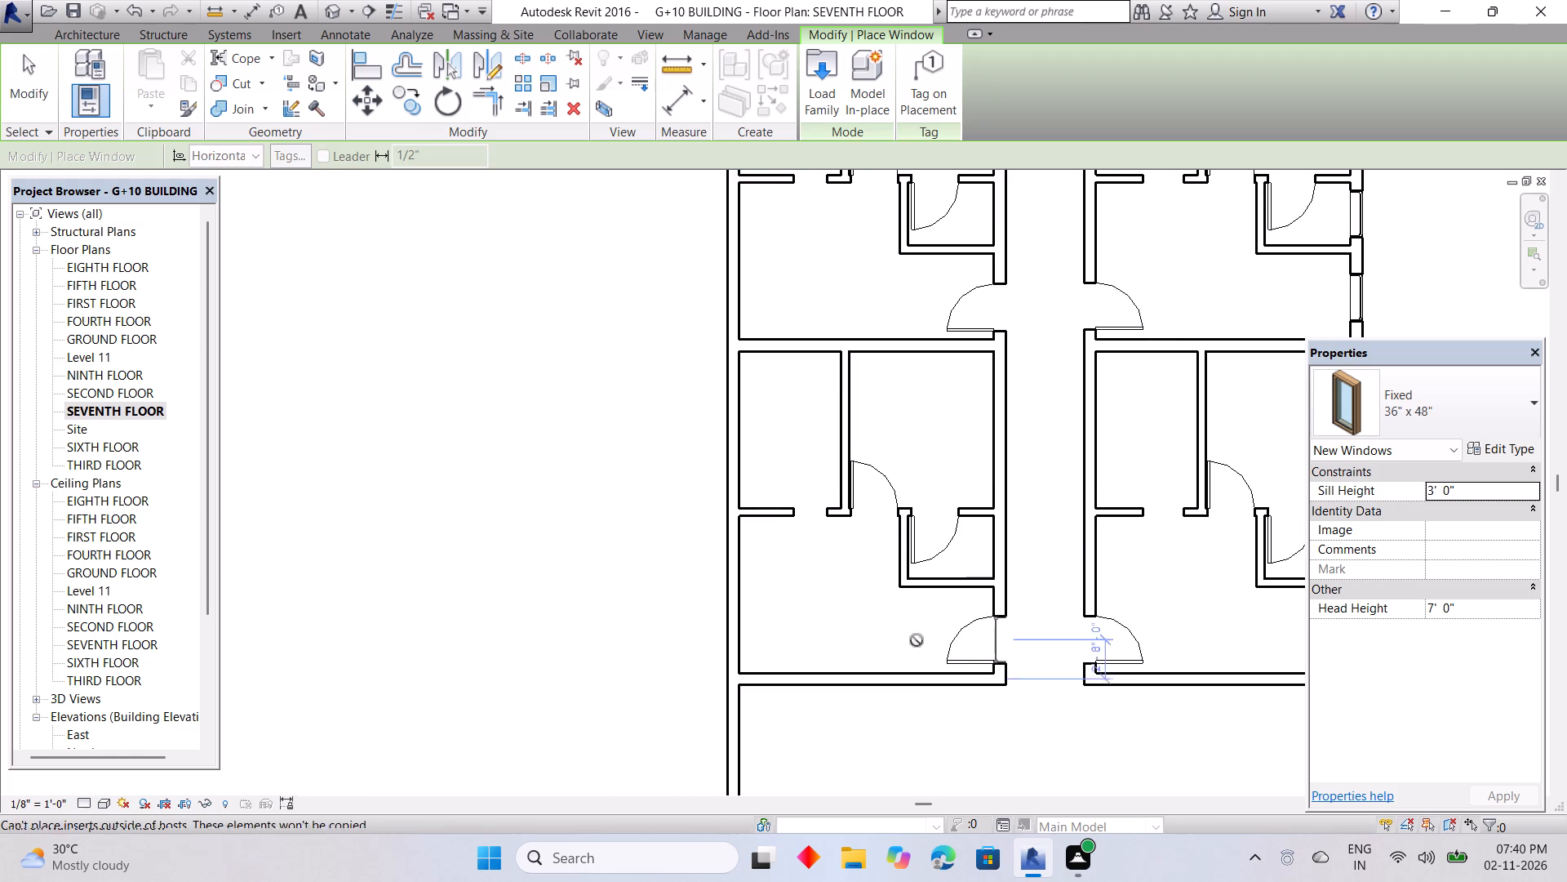
pyautogui.click(728, 628)
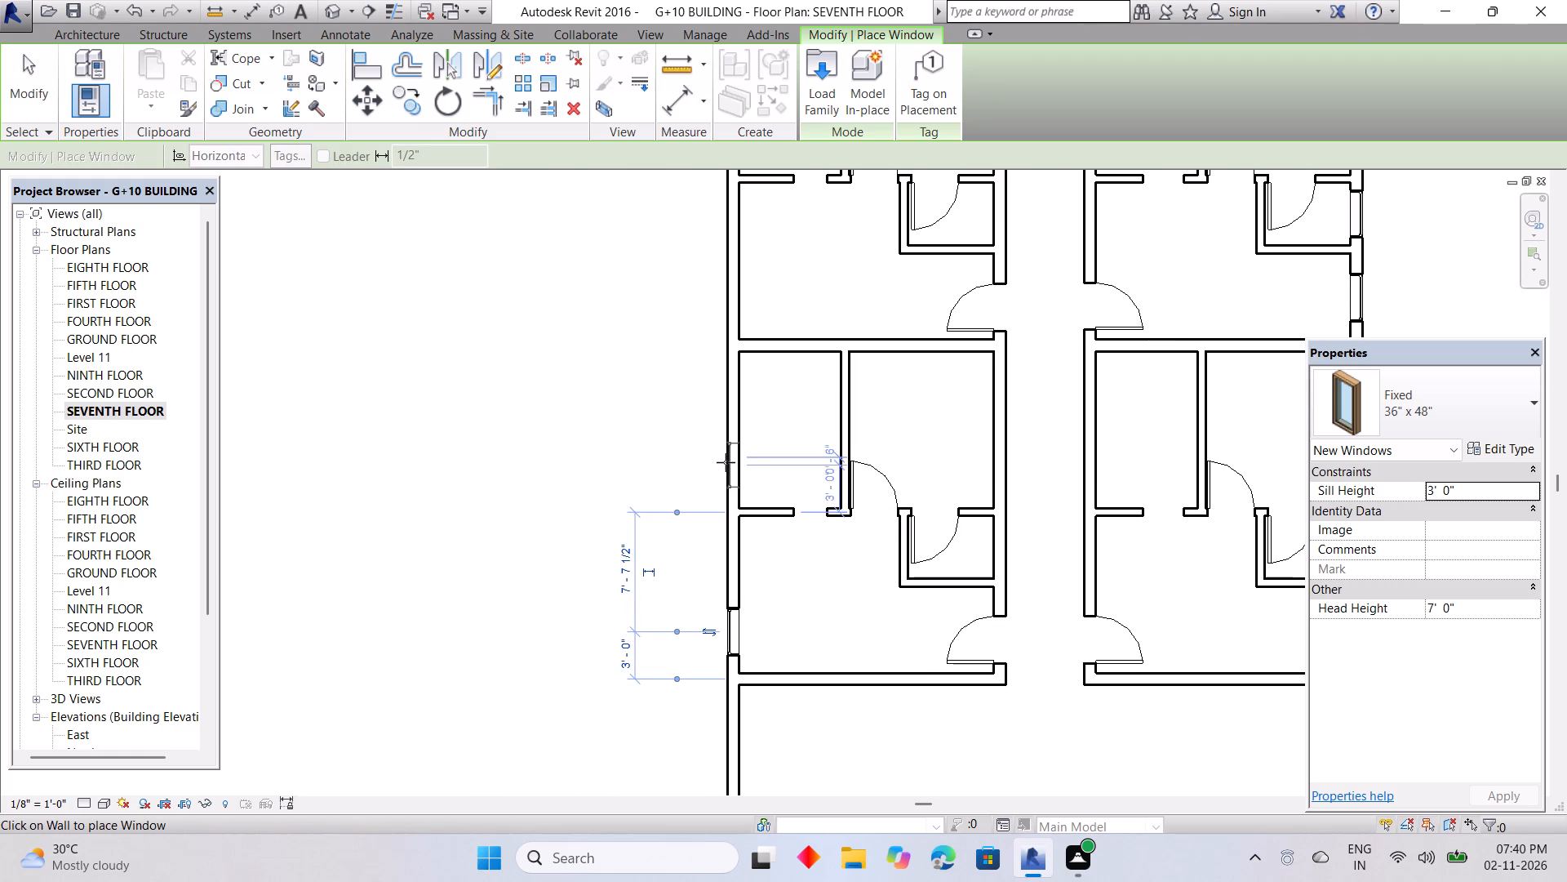
pyautogui.click(724, 454)
pyautogui.moveTo(725, 434); pyautogui.dragTo(767, 727, button='middle')
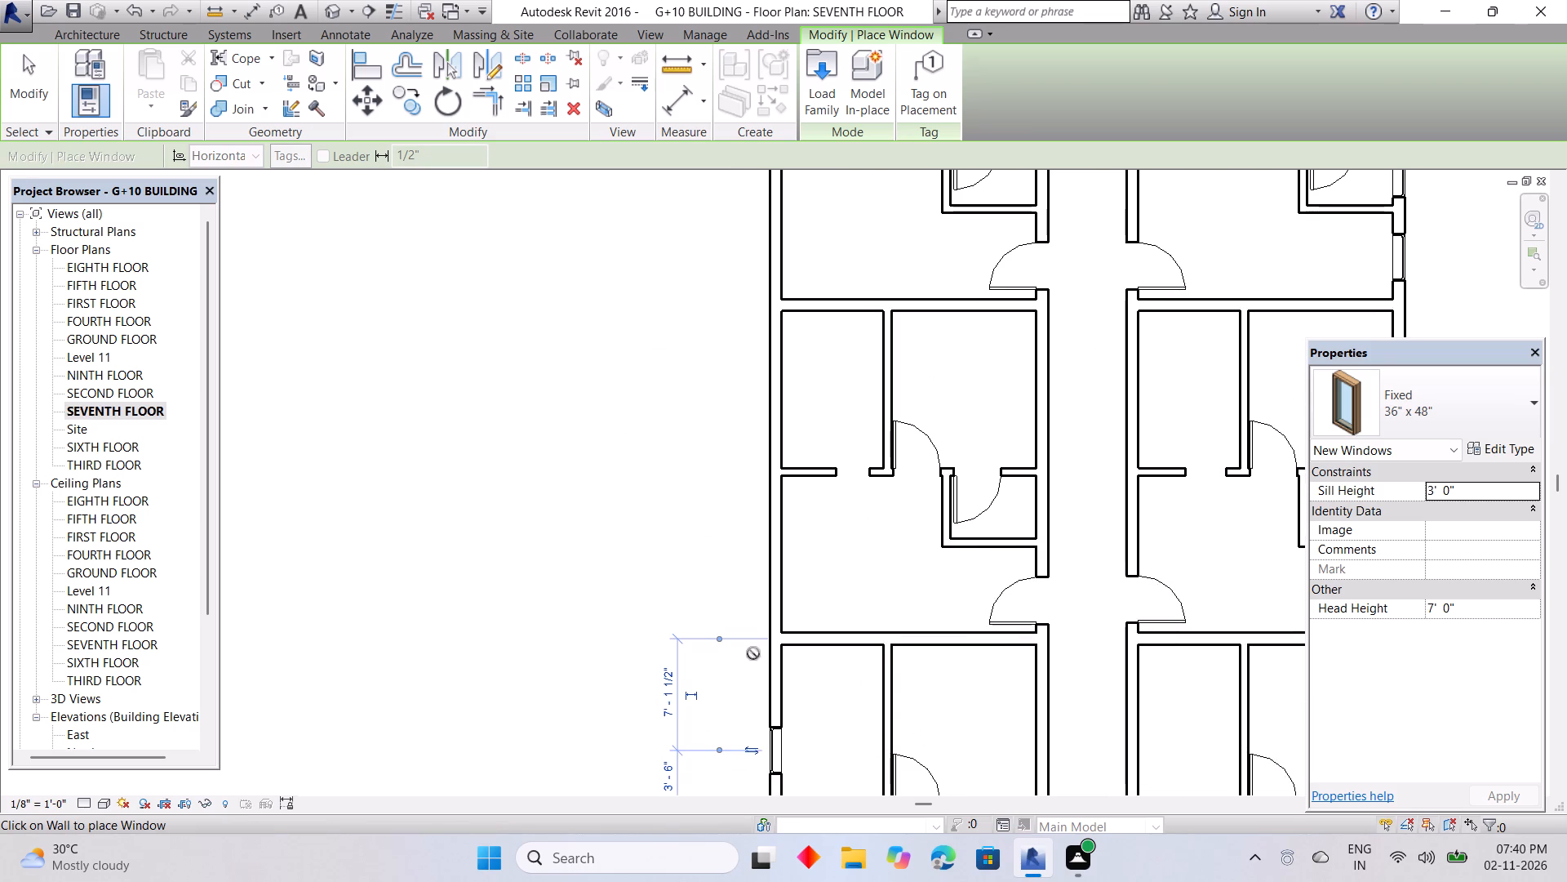
pyautogui.click(765, 591)
pyautogui.moveTo(773, 519); pyautogui.dragTo(818, 744, button='middle')
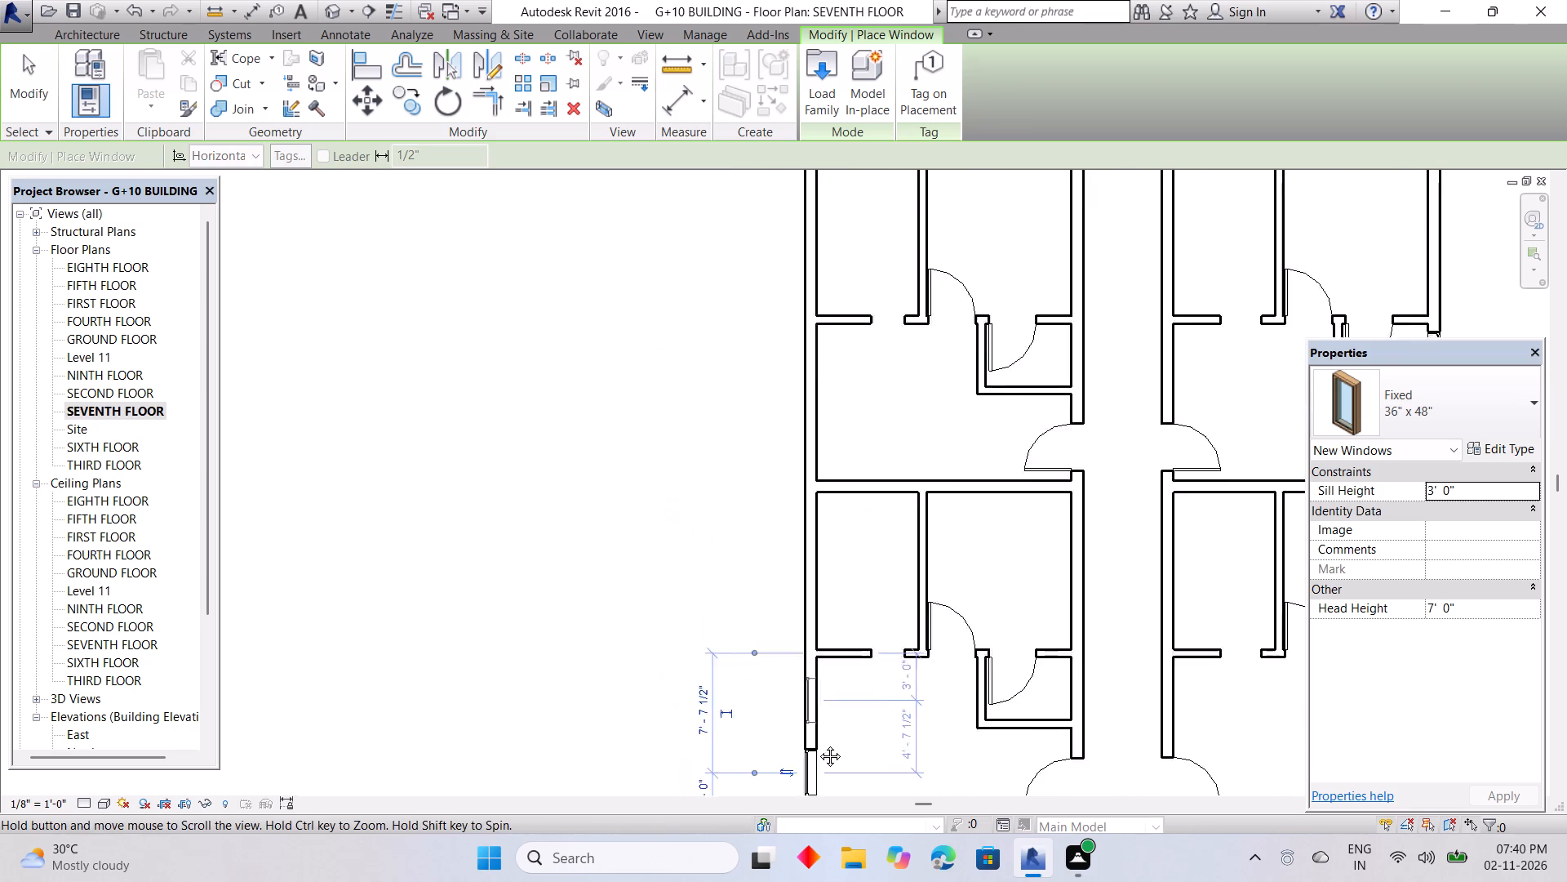
pyautogui.moveTo(818, 744); pyautogui.dragTo(818, 748, button='middle')
pyautogui.click(809, 644)
# Continue along the west exterior wall with Fixed 36" x 48" windows for the living area and outer room of the two northernmost units.
pyautogui.moveTo(828, 550); pyautogui.dragTo(837, 807, button='middle')
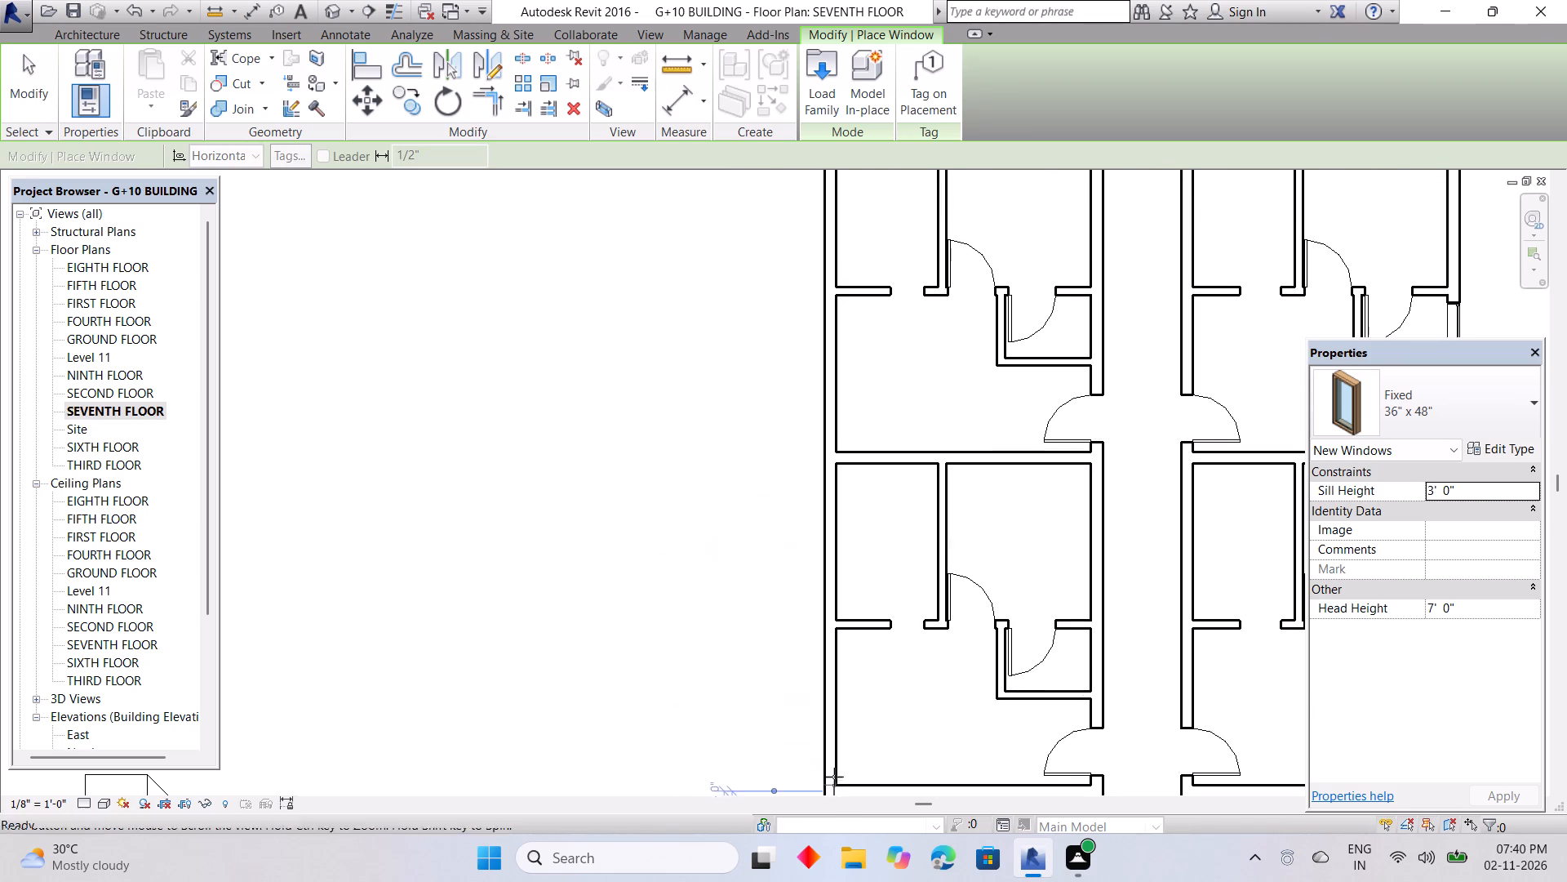
pyautogui.moveTo(829, 741); pyautogui.dragTo(835, 634, button='middle')
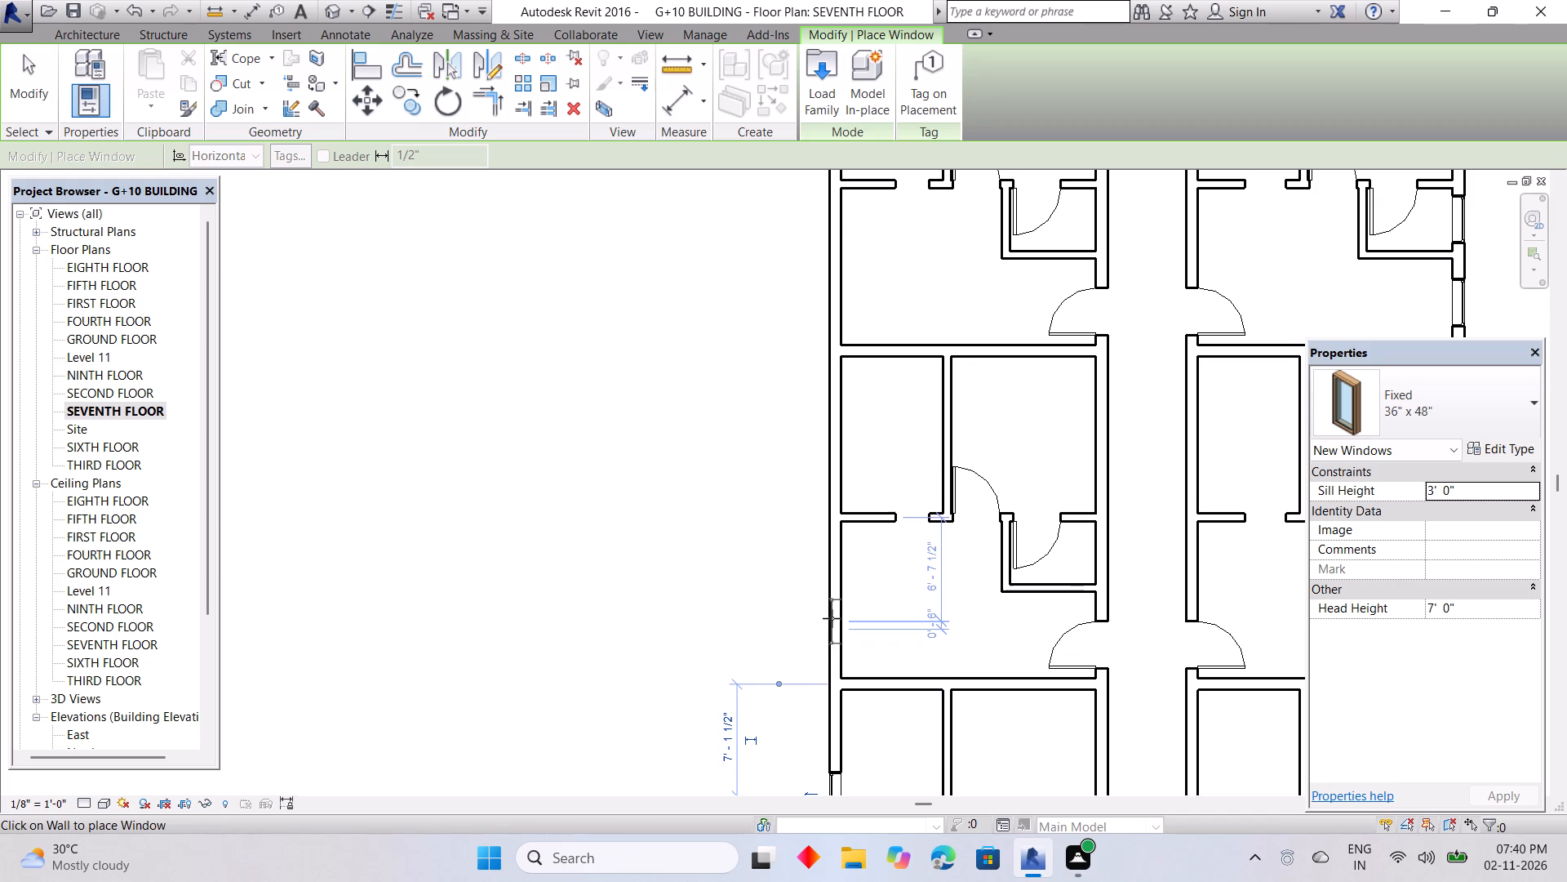
pyautogui.click(832, 628)
pyautogui.moveTo(827, 559); pyautogui.dragTo(829, 785, button='middle')
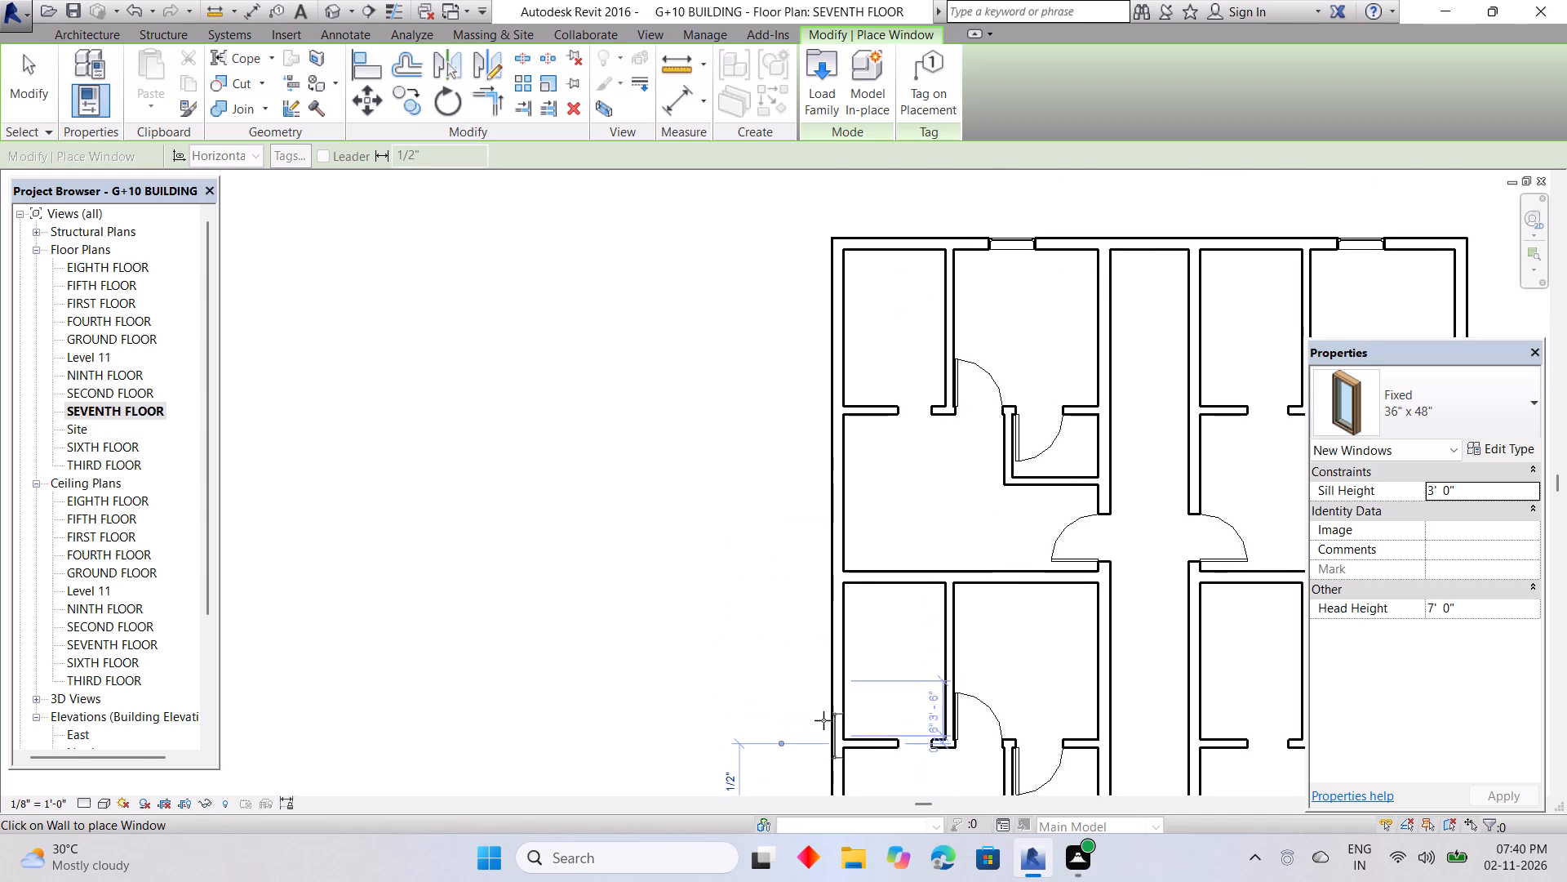
pyautogui.click(824, 682)
pyautogui.moveTo(821, 640); pyautogui.dragTo(823, 666, button='middle')
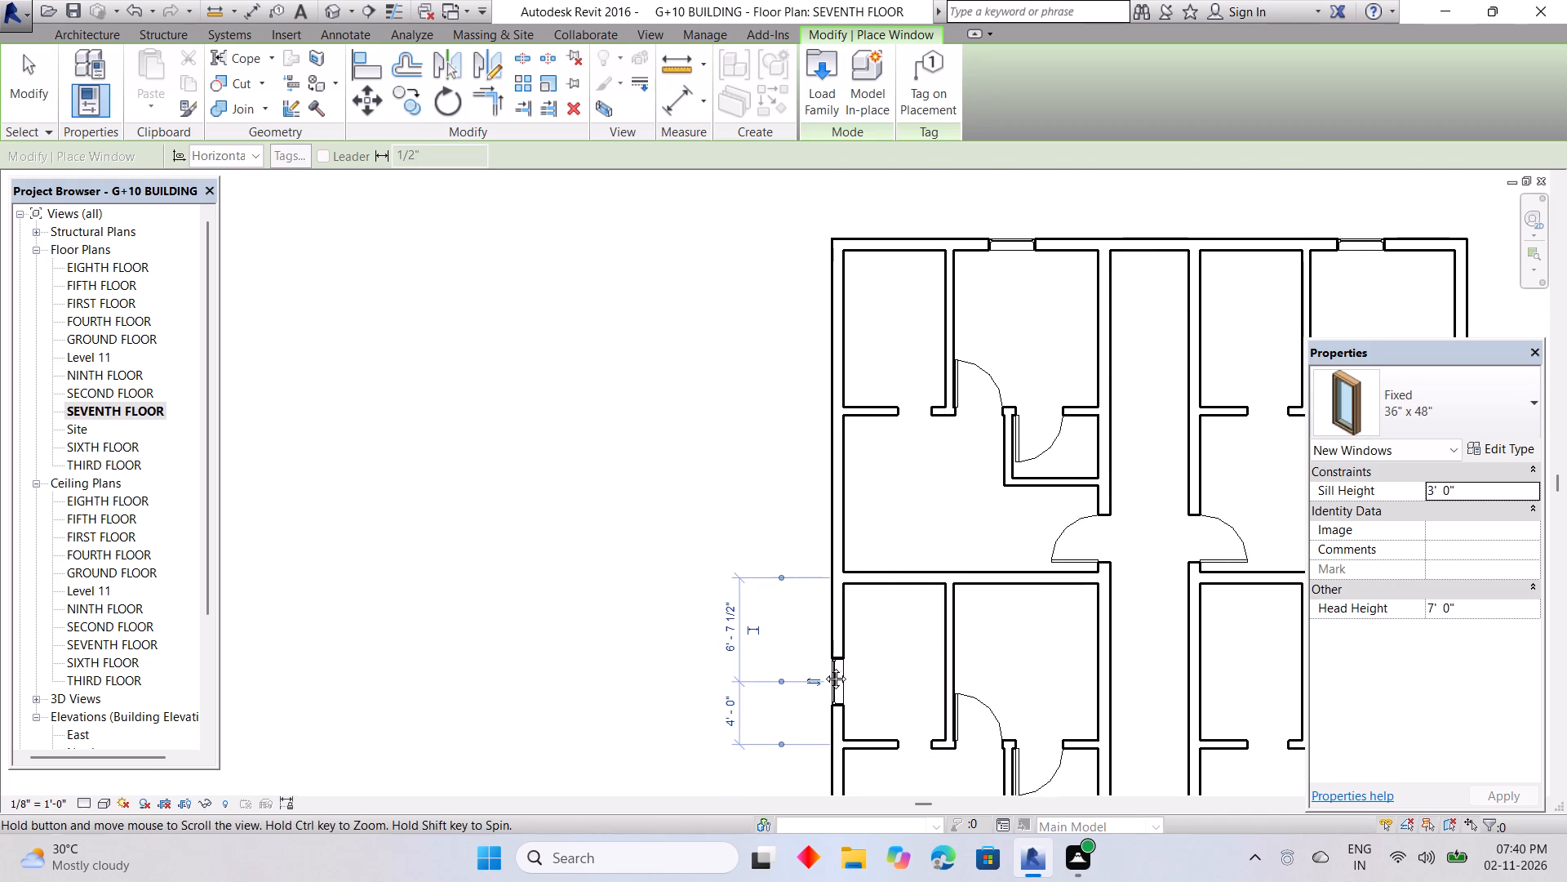
pyautogui.moveTo(823, 666); pyautogui.dragTo(826, 833, button='middle')
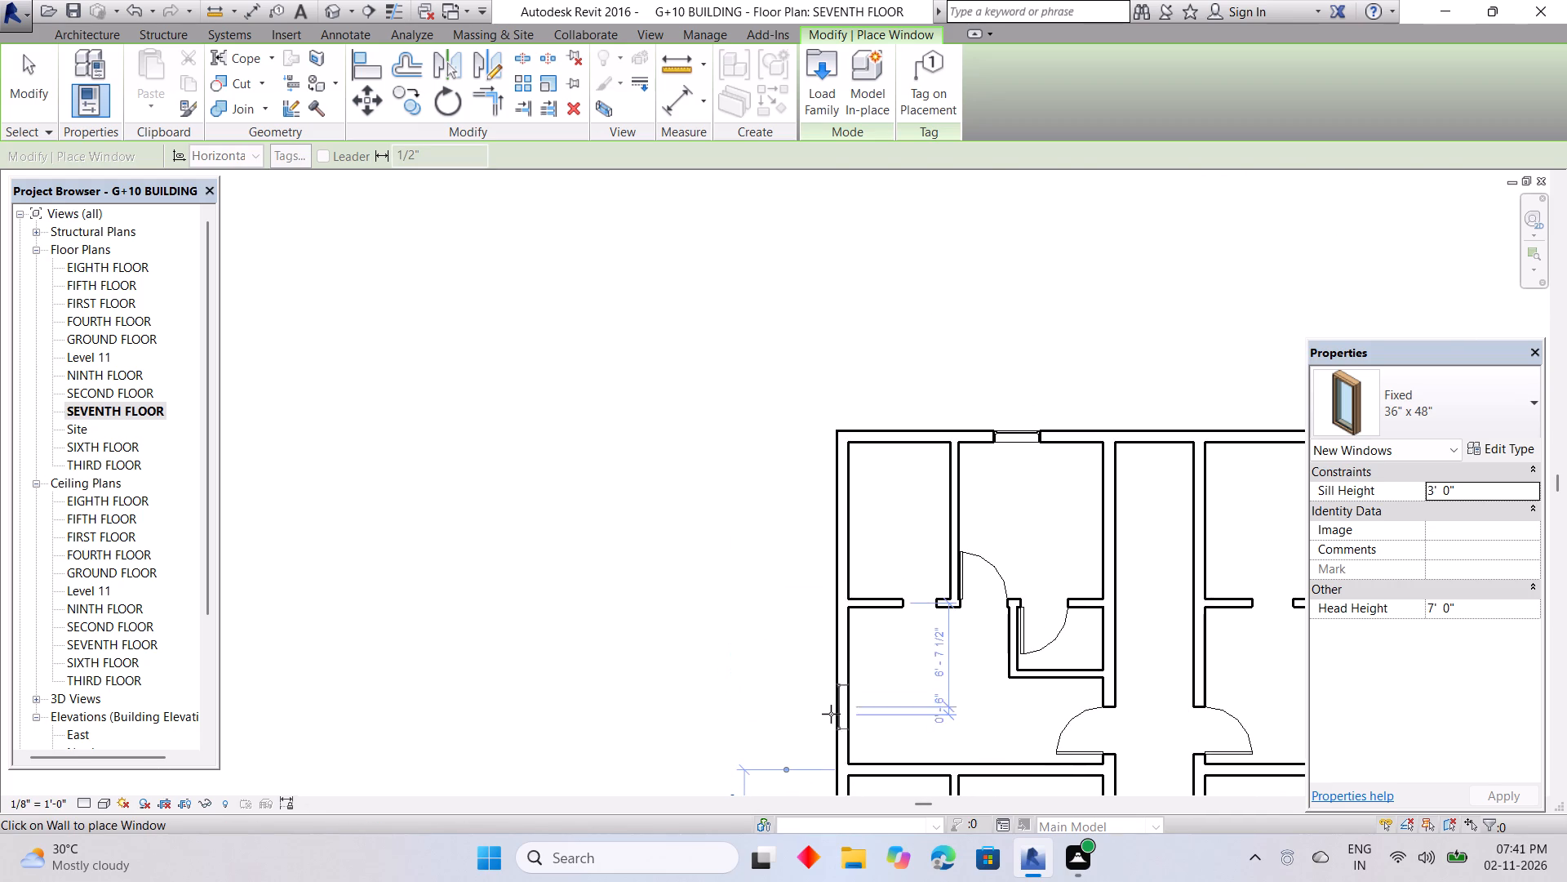
pyautogui.click(831, 714)
pyautogui.moveTo(828, 648); pyautogui.dragTo(837, 769, button='middle')
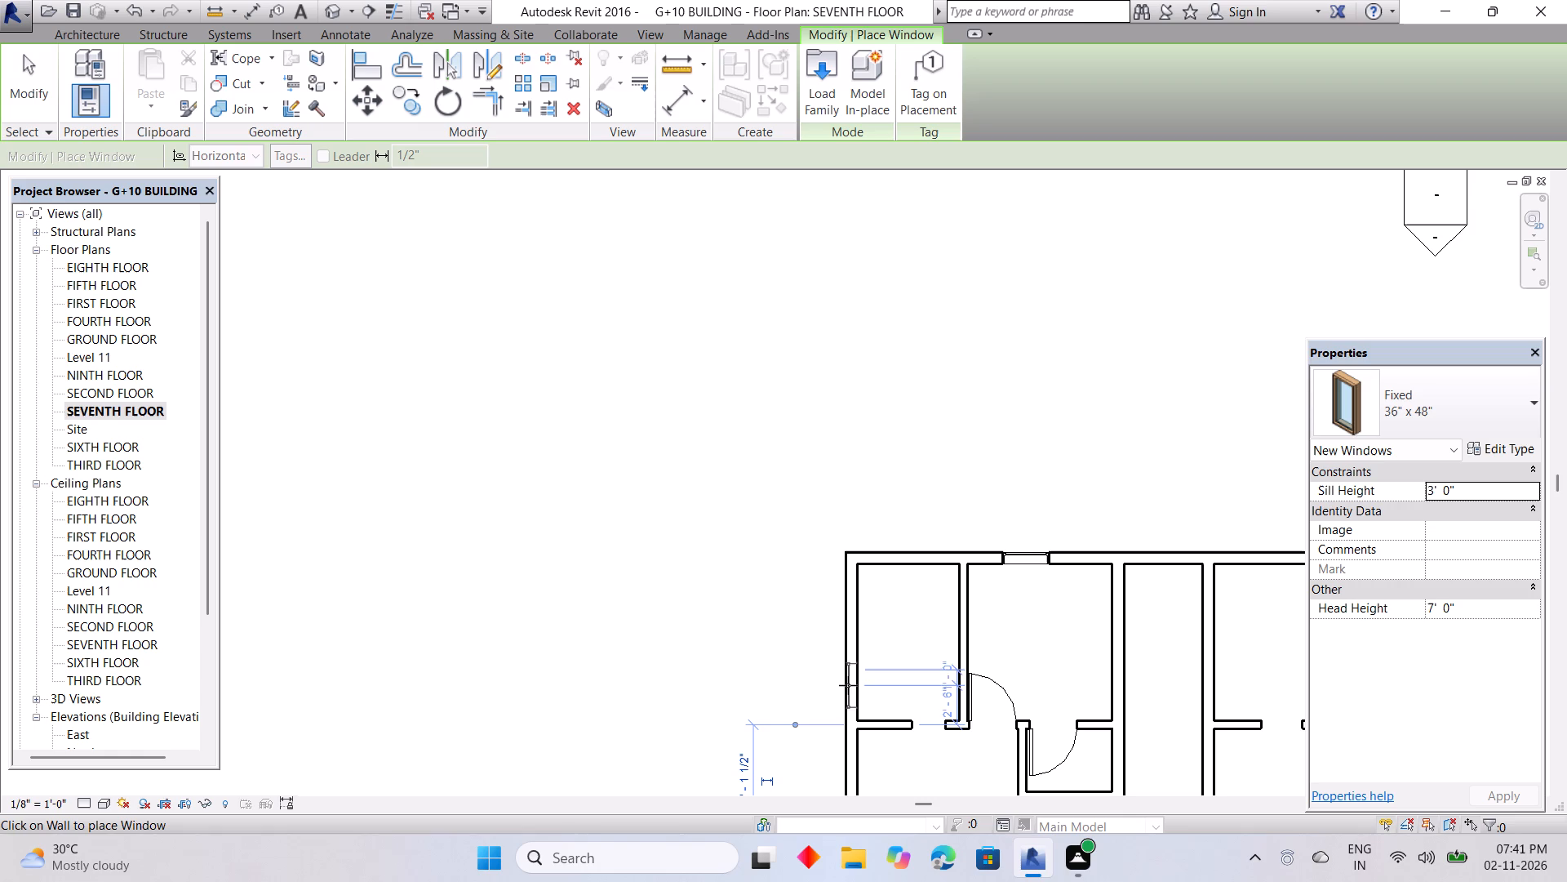
pyautogui.click(848, 669)
# Place a Fixed 36" x 48" window in the corridor-side wall of each of the four west units' bathrooms, centred about 2'-3" from the partitions.
pyautogui.moveTo(861, 649); pyautogui.dragTo(603, 269, button='middle')
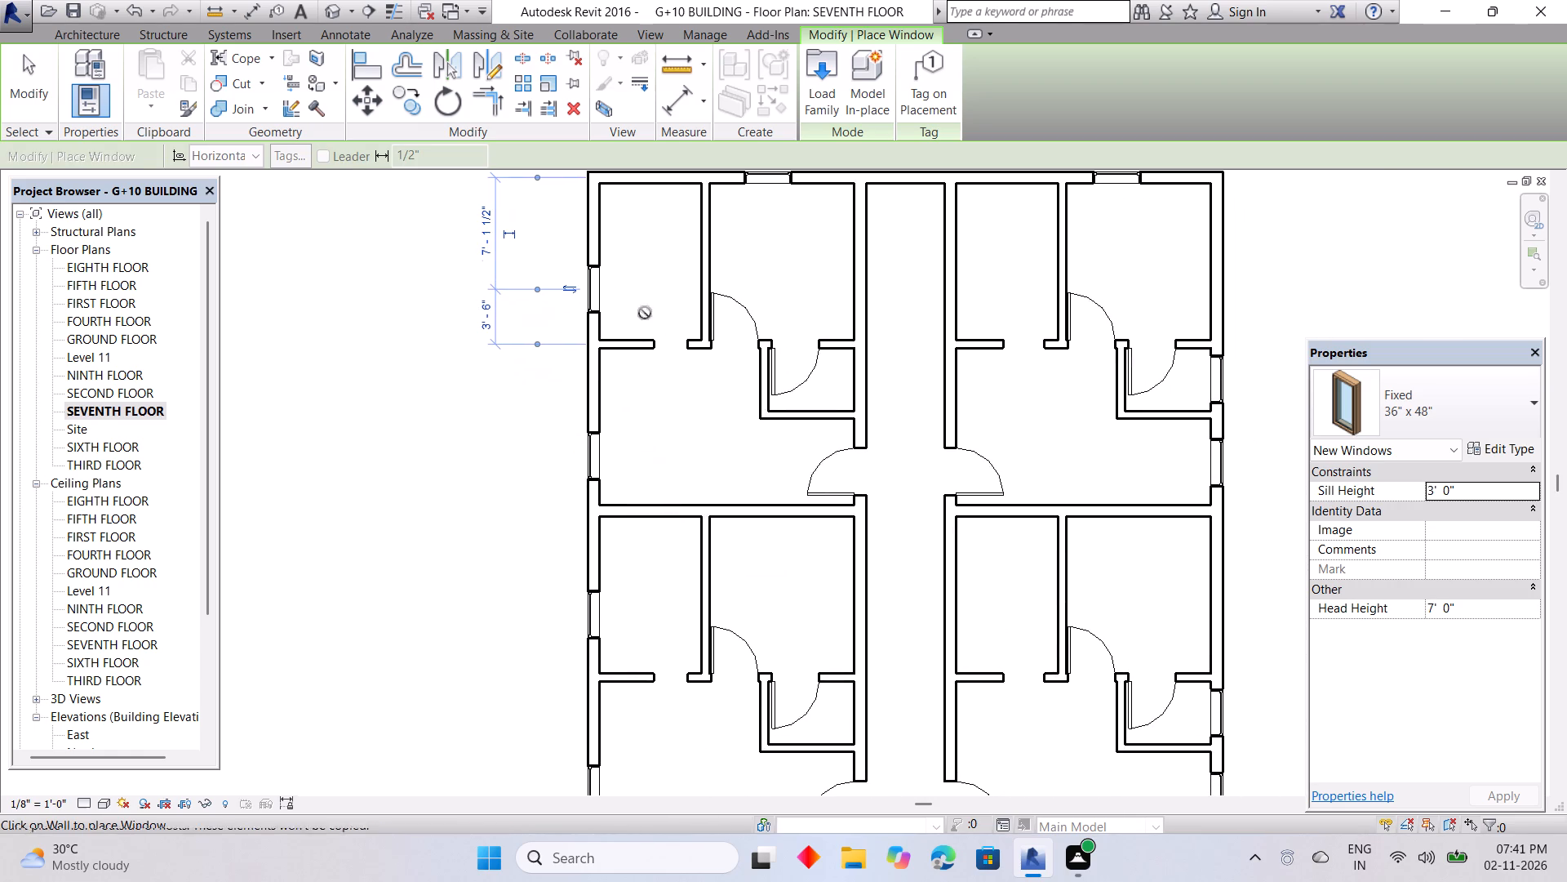
pyautogui.click(866, 715)
pyautogui.click(863, 381)
pyautogui.moveTo(915, 481); pyautogui.dragTo(916, 481, button='middle')
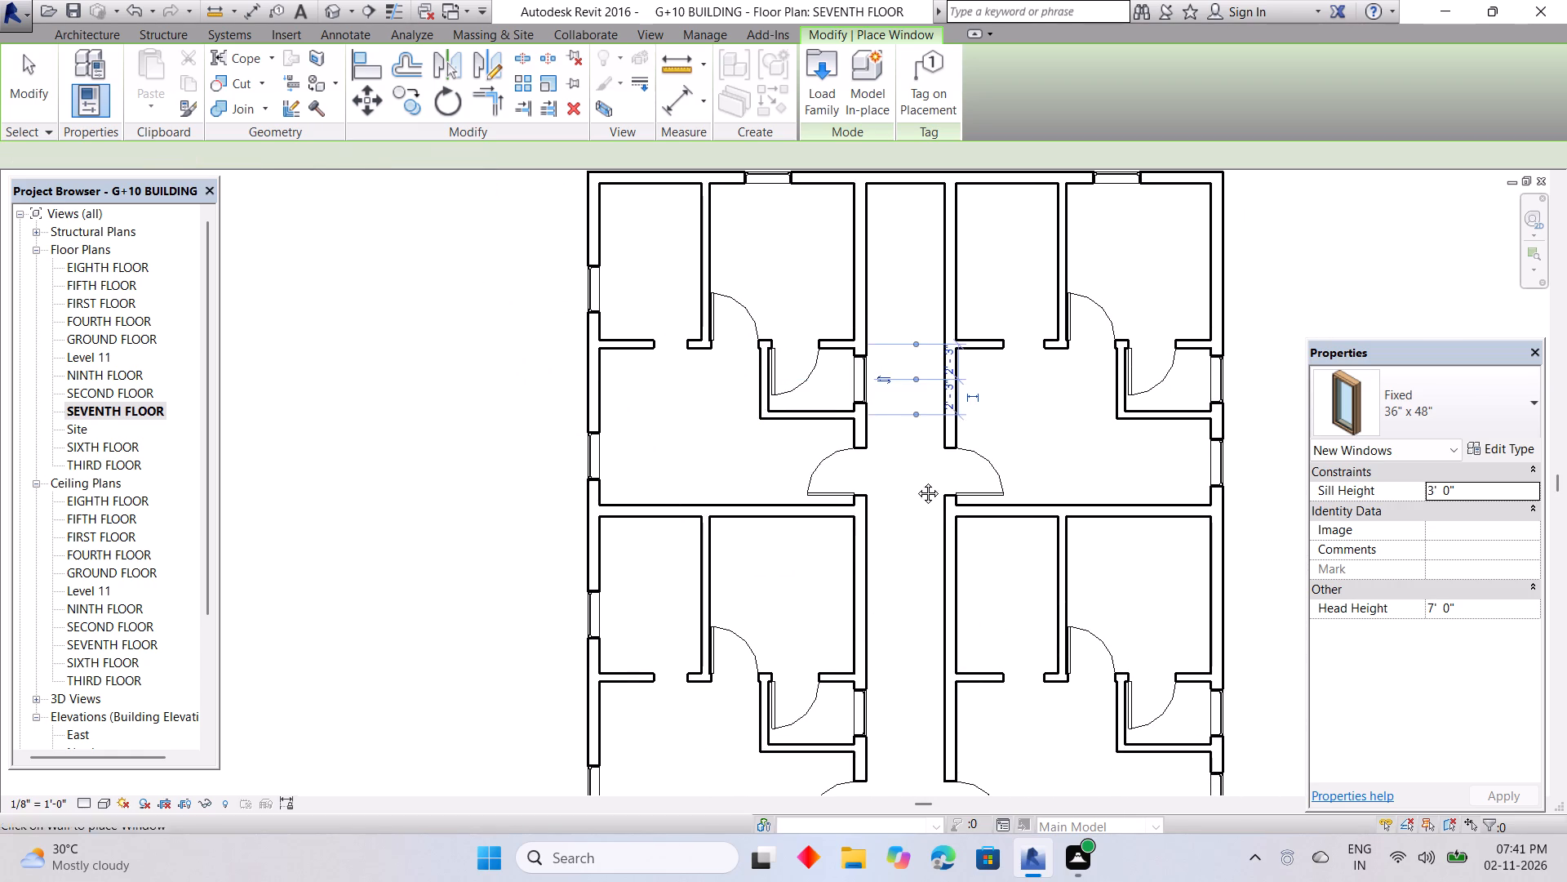
pyautogui.moveTo(916, 481); pyautogui.dragTo(951, 111, button='middle')
pyautogui.click(908, 678)
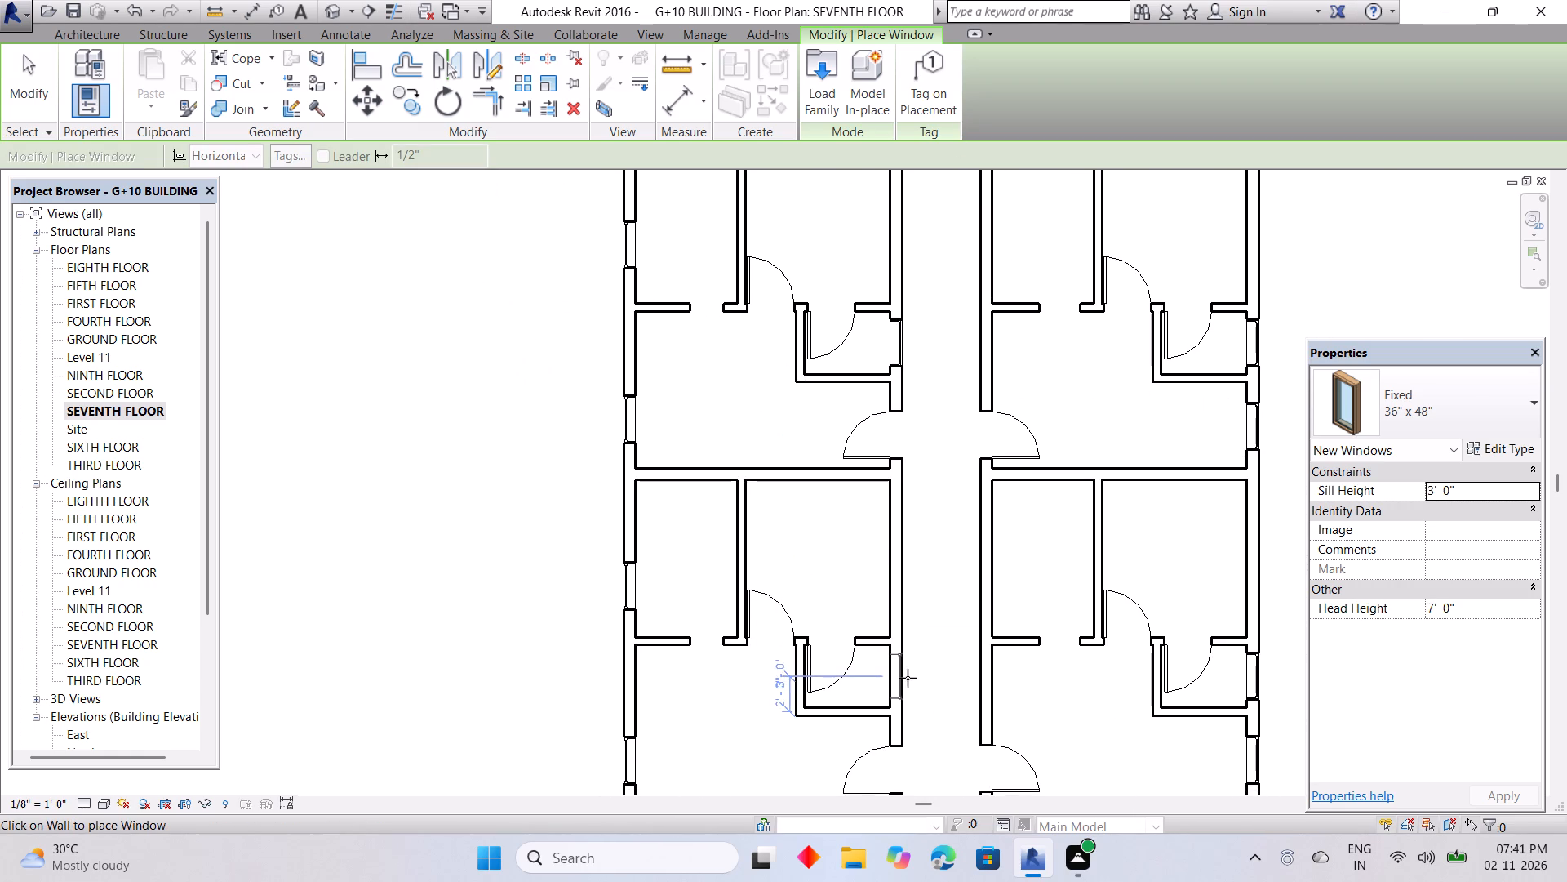
pyautogui.moveTo(925, 688); pyautogui.dragTo(894, 227, button='middle')
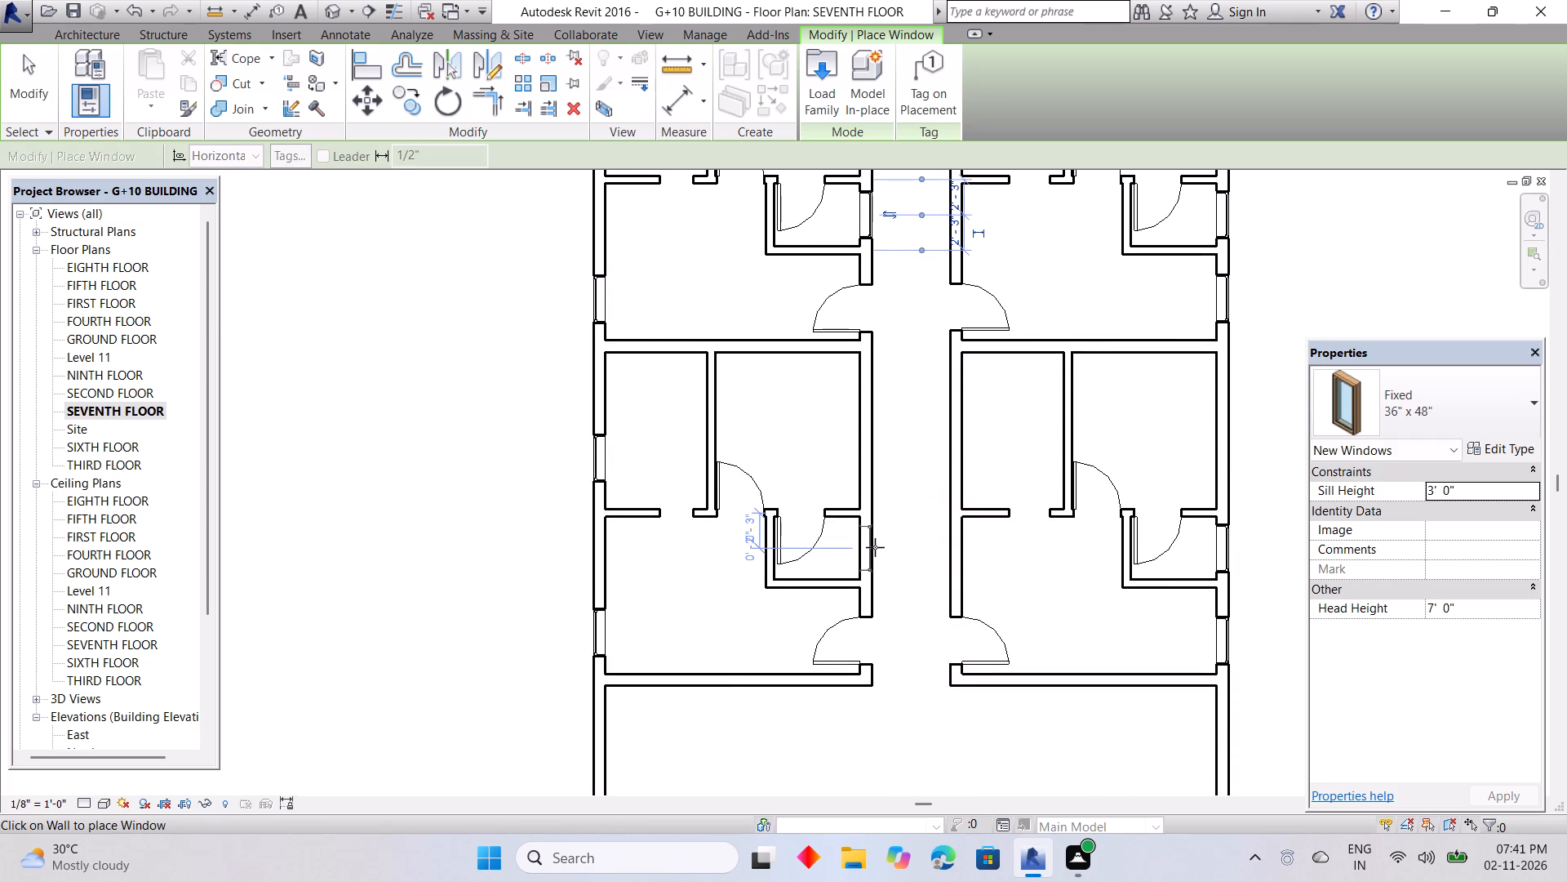
pyautogui.click(875, 547)
pyautogui.scroll(-4, 945, 550)
pyautogui.moveTo(918, 561); pyautogui.dragTo(851, 787, button='middle')
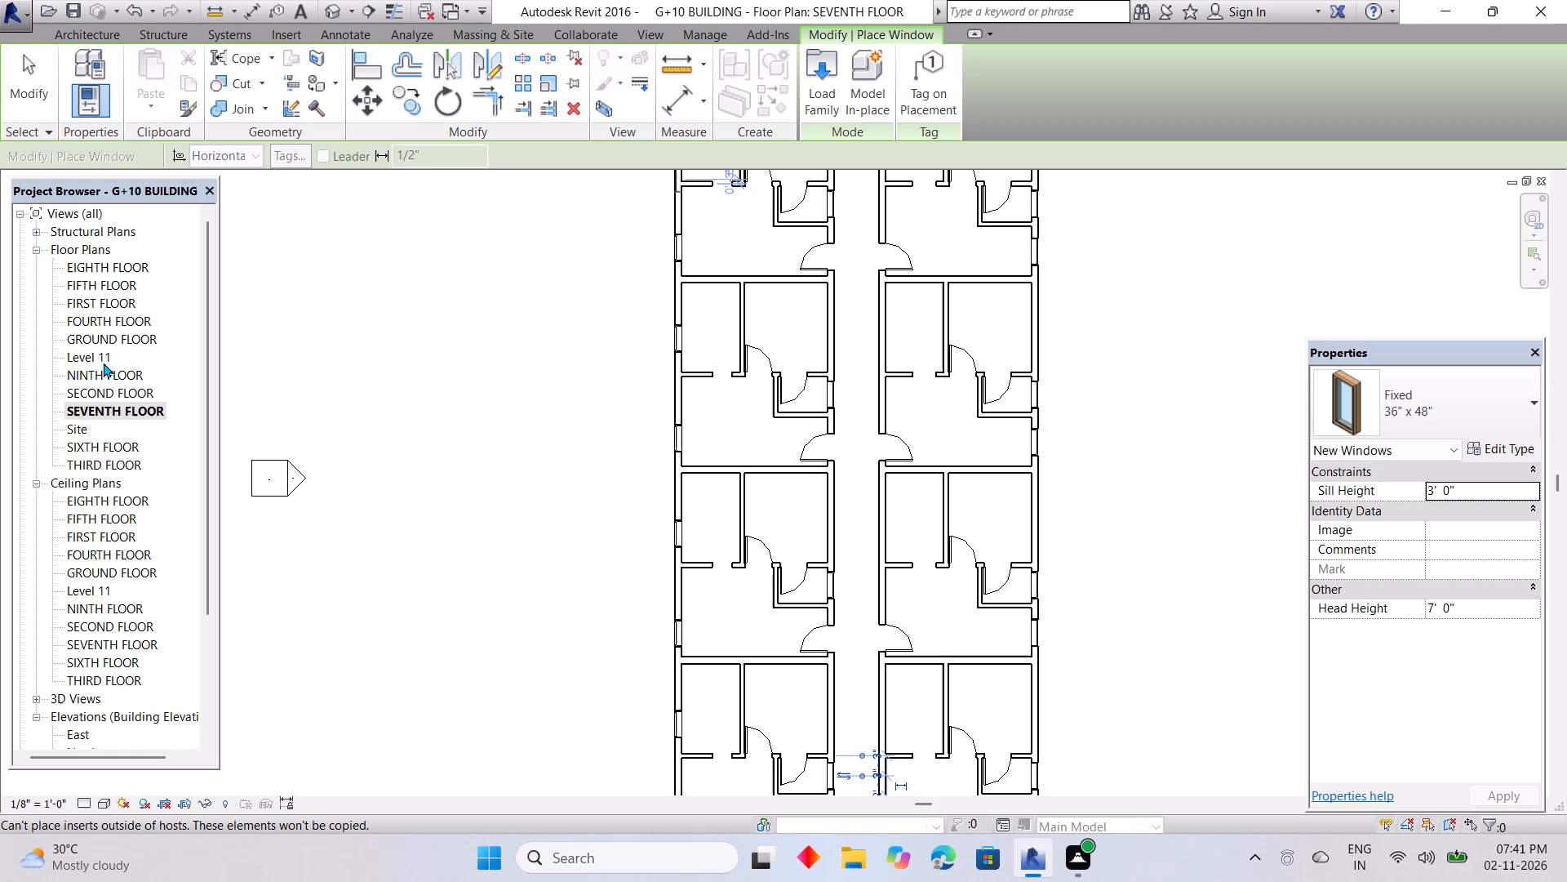
# Open the EIGHTH FLOOR floor plan and frame its northern units.
pyautogui.doubleClick(114, 263)
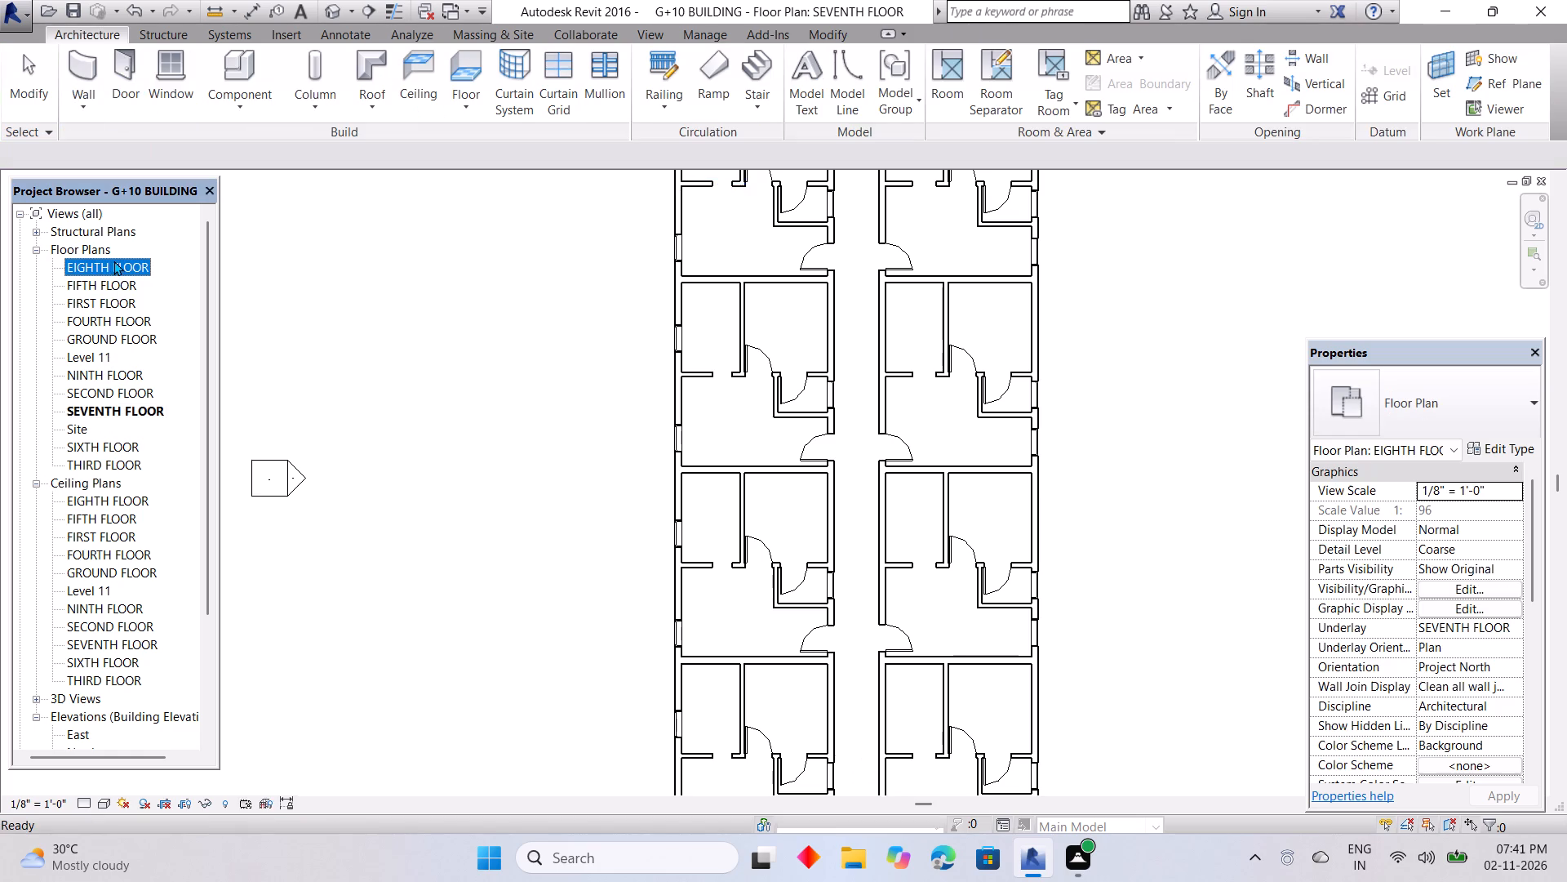
pyautogui.moveTo(542, 322); pyautogui.dragTo(517, 435, button='middle')
pyautogui.scroll(-2, 498, 398)
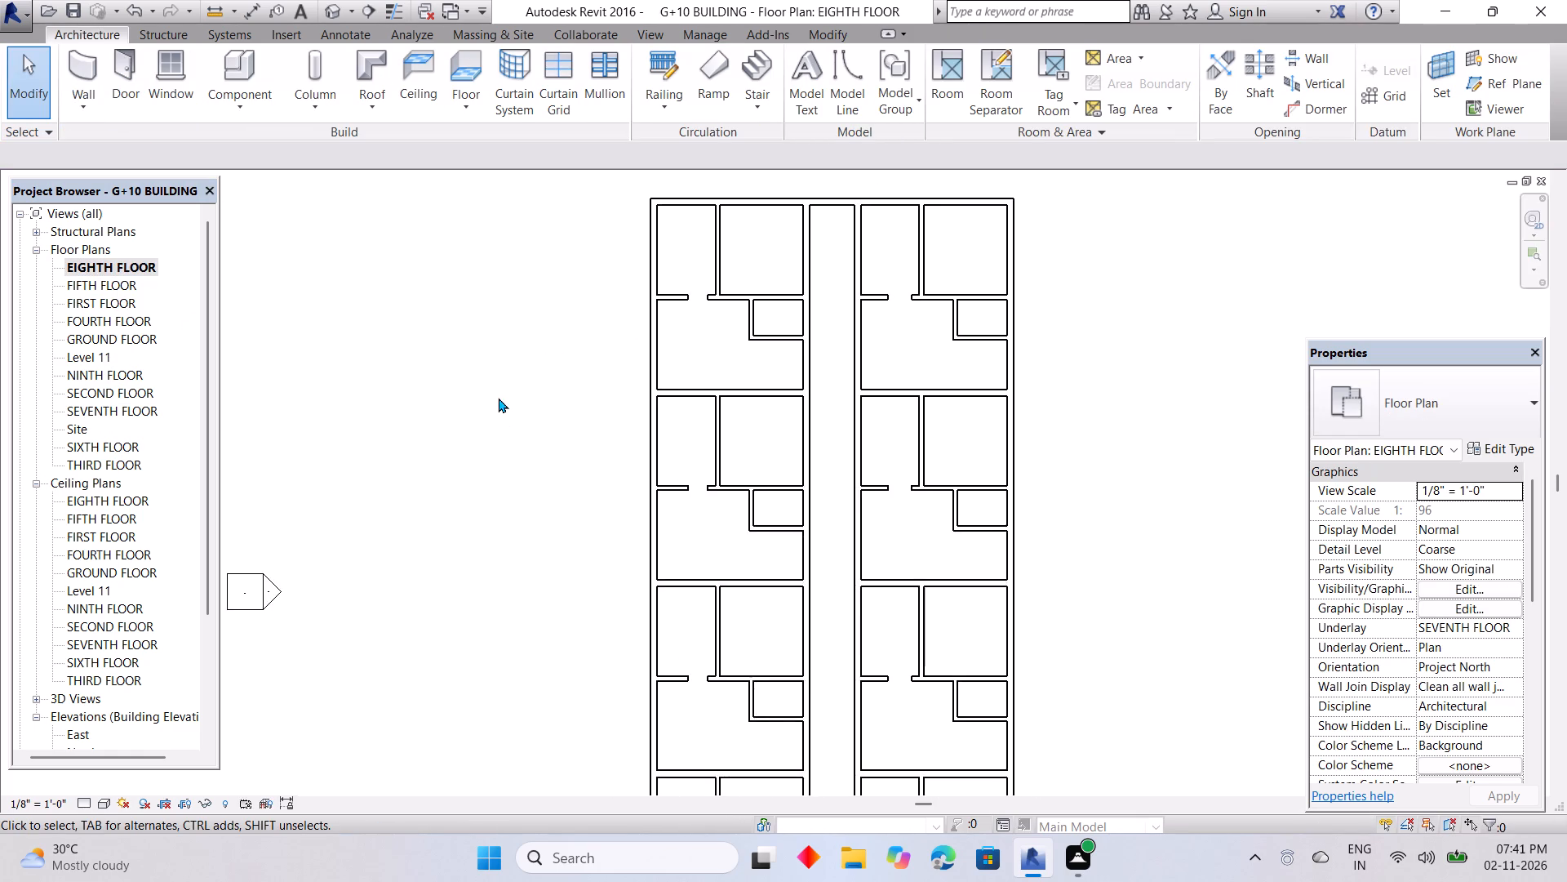
pyautogui.scroll(-1, 498, 398)
# Place Single-Flush 36" x 84" bedroom doors, centred 1'-10 1/2" from the partition, and bathroom doors, centred 2'-0" from it, in the two northernmost units.
pyautogui.click(143, 73)
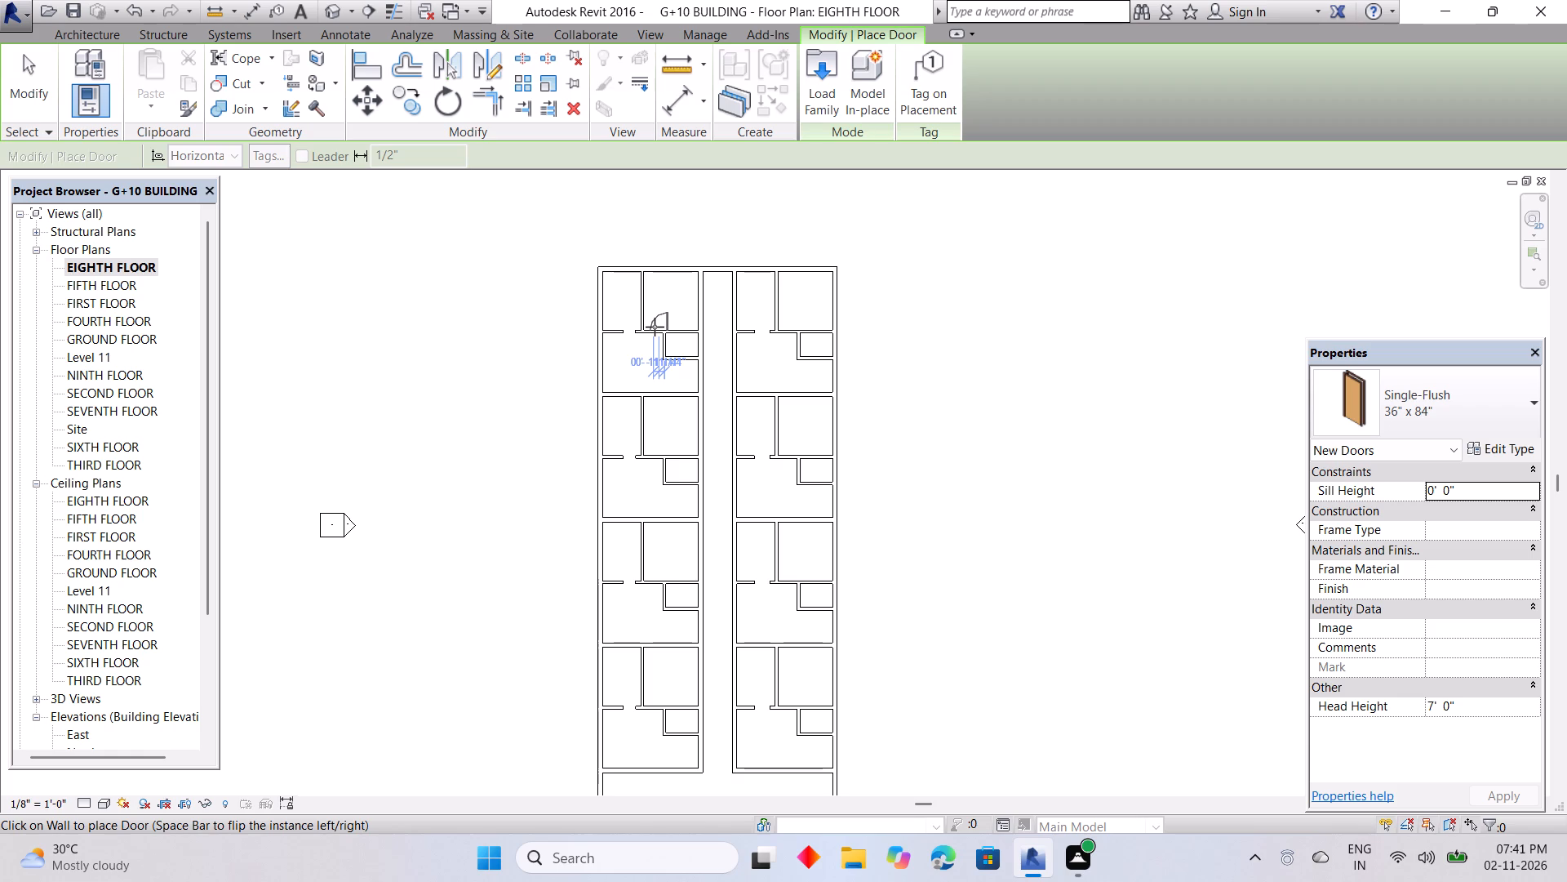
pyautogui.scroll(7, 655, 327)
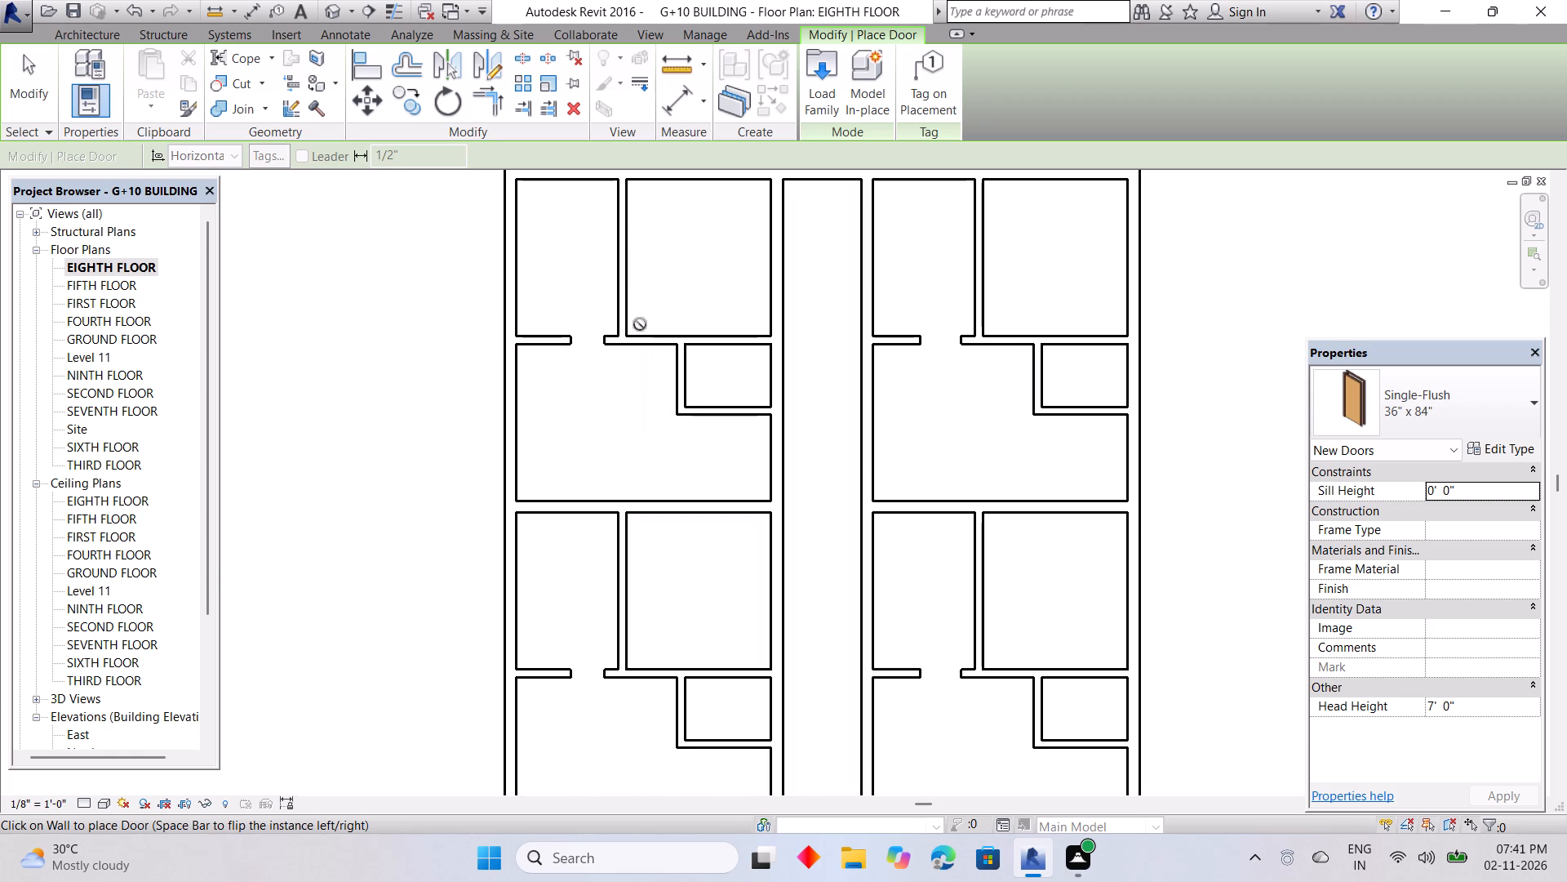
pyautogui.click(650, 331)
pyautogui.press('space')
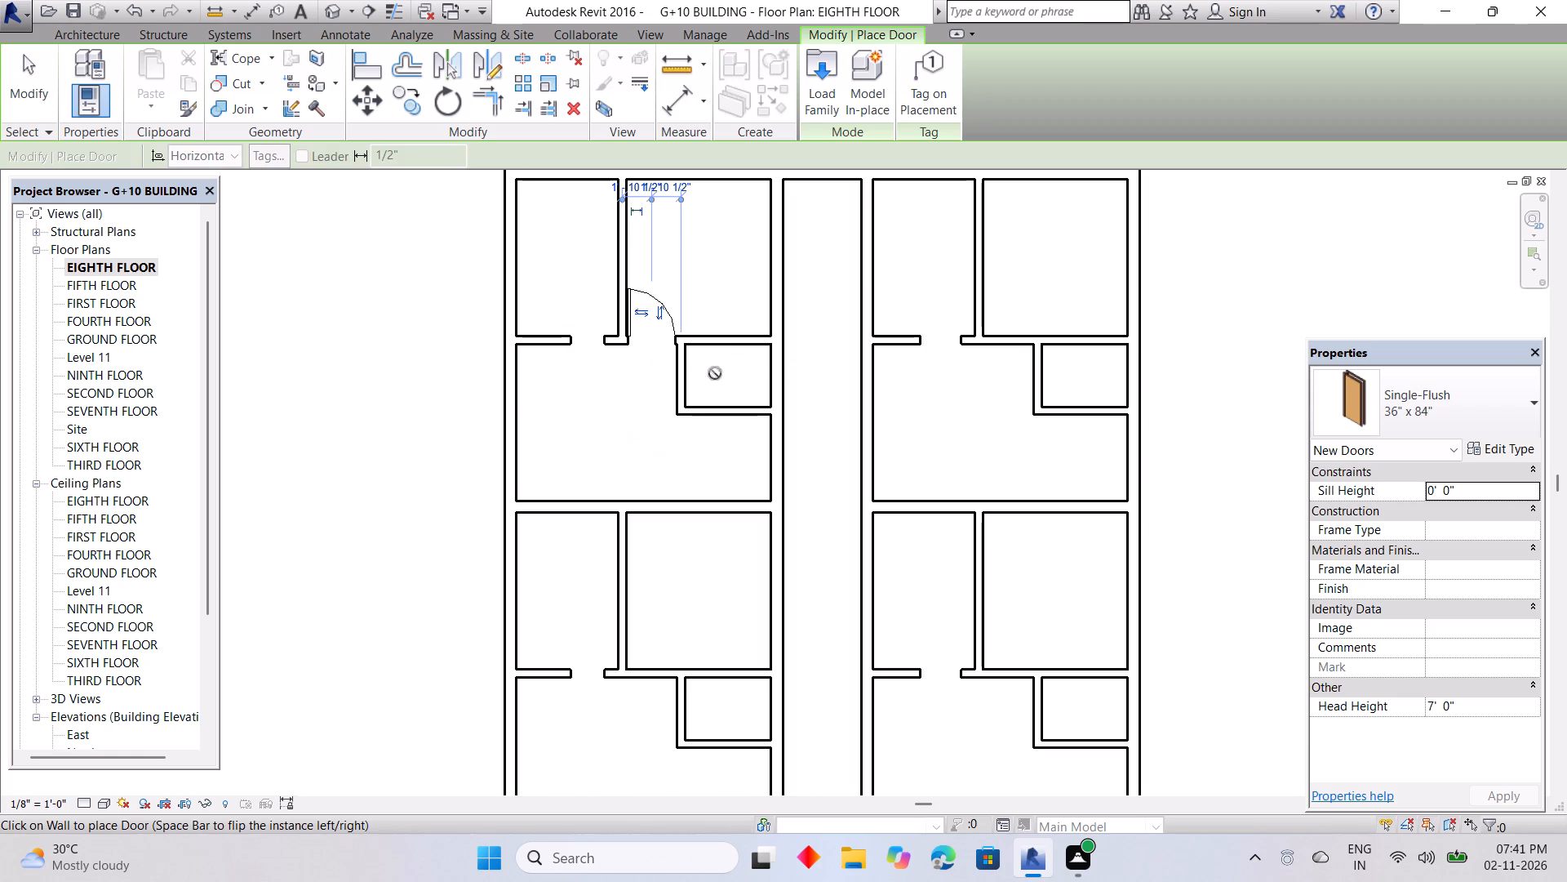
pyautogui.click(710, 349)
pyautogui.press('space')
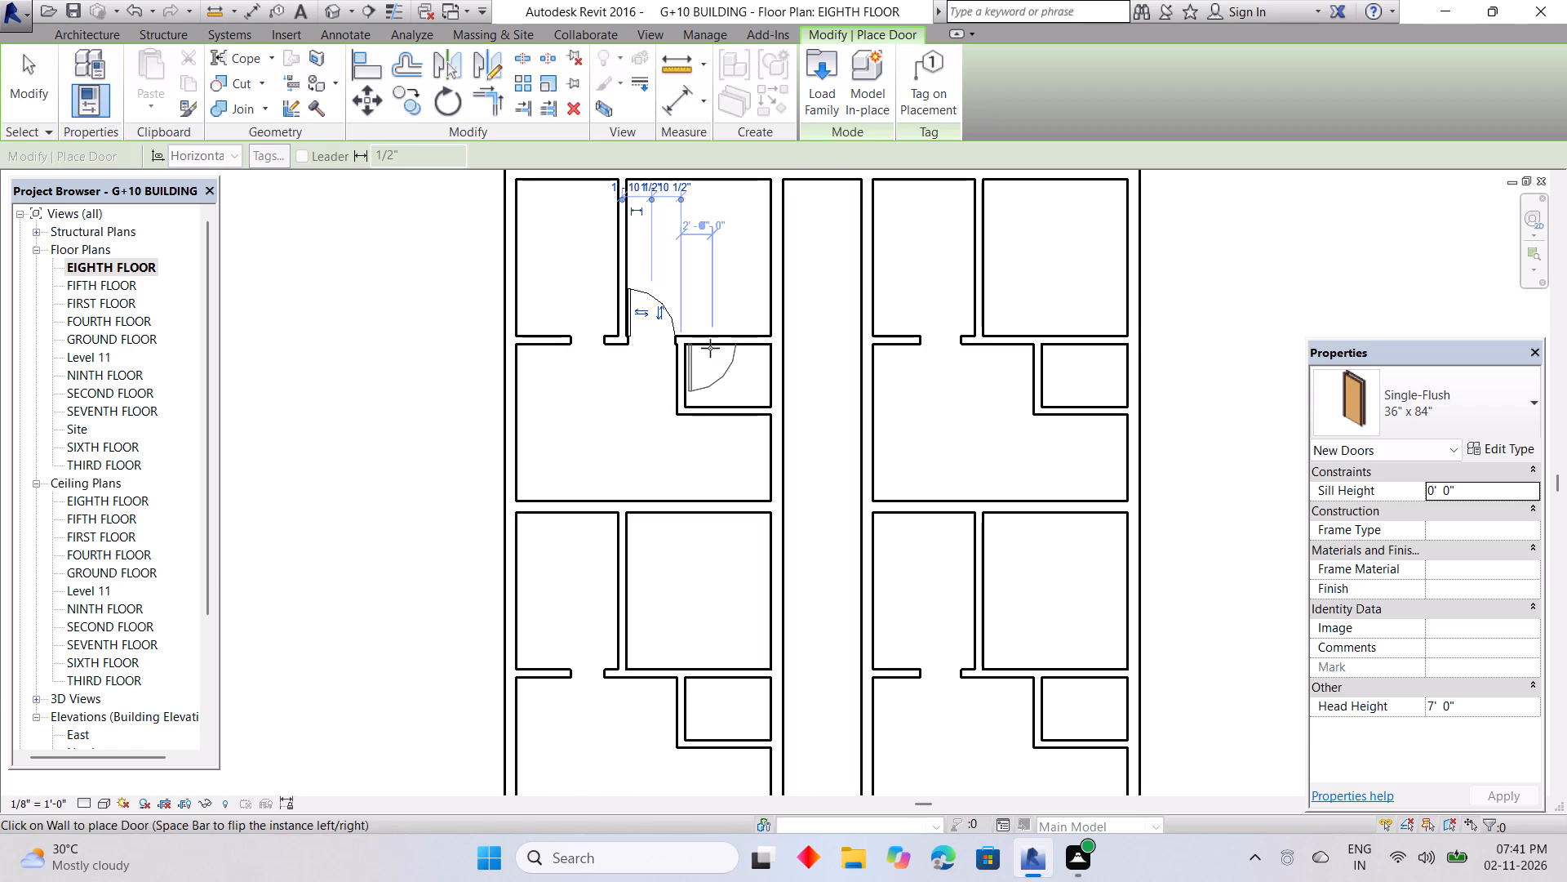
pyautogui.click(1006, 331)
pyautogui.press('space')
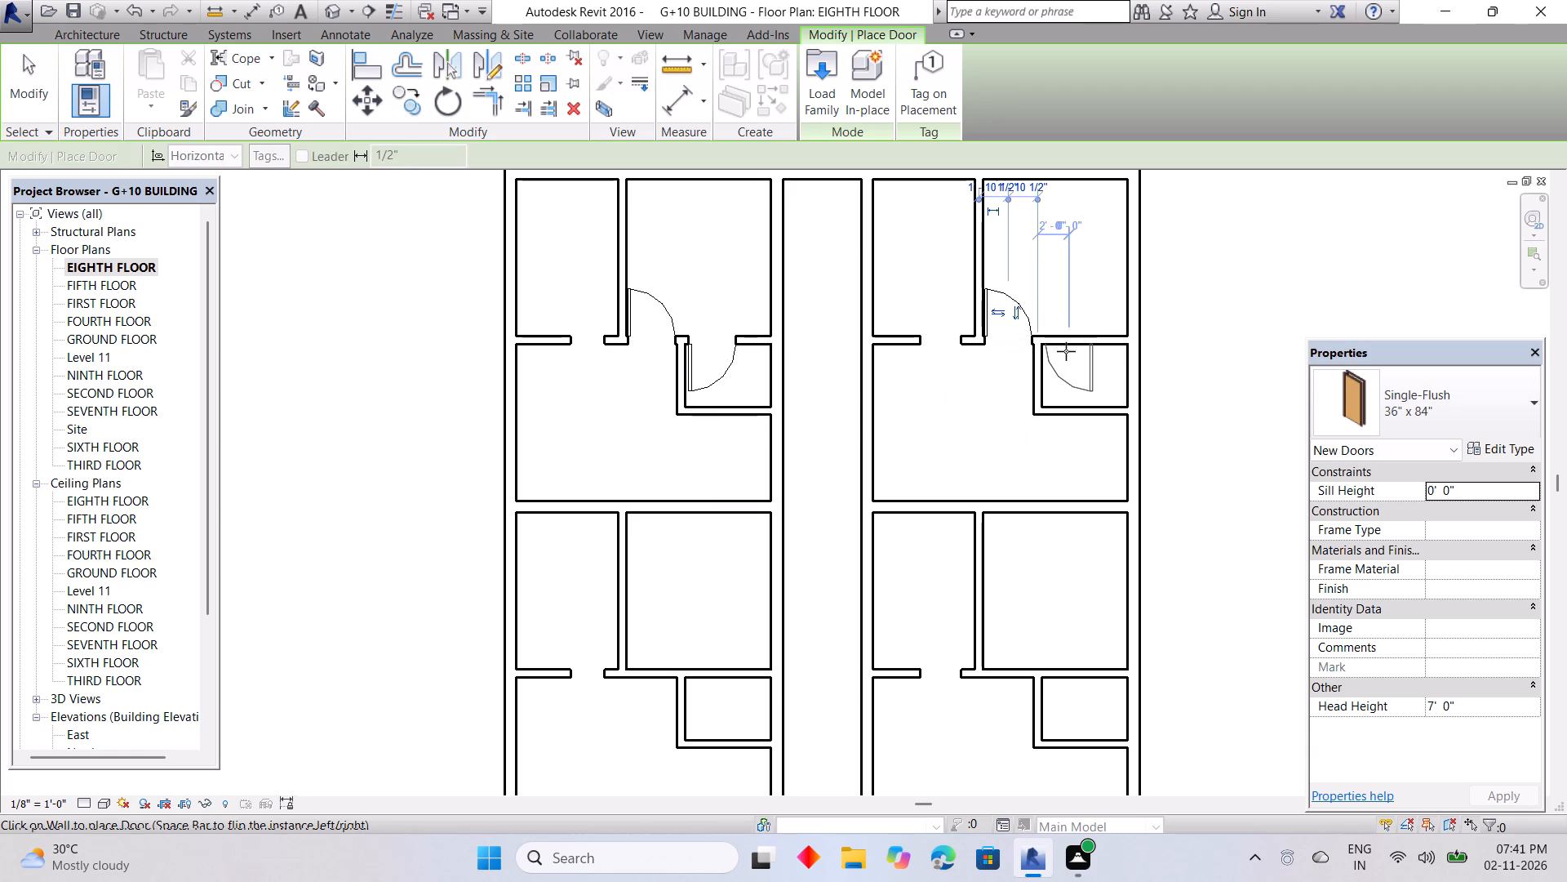
pyautogui.click(1068, 350)
pyautogui.press('space')
# Add Single-Flush 36" x 84" entrance doors in both corridor walls of the two northernmost units, centred 2'-6" from the south partition and swinging inward.
pyautogui.moveTo(932, 448); pyautogui.dragTo(924, 129, button='middle')
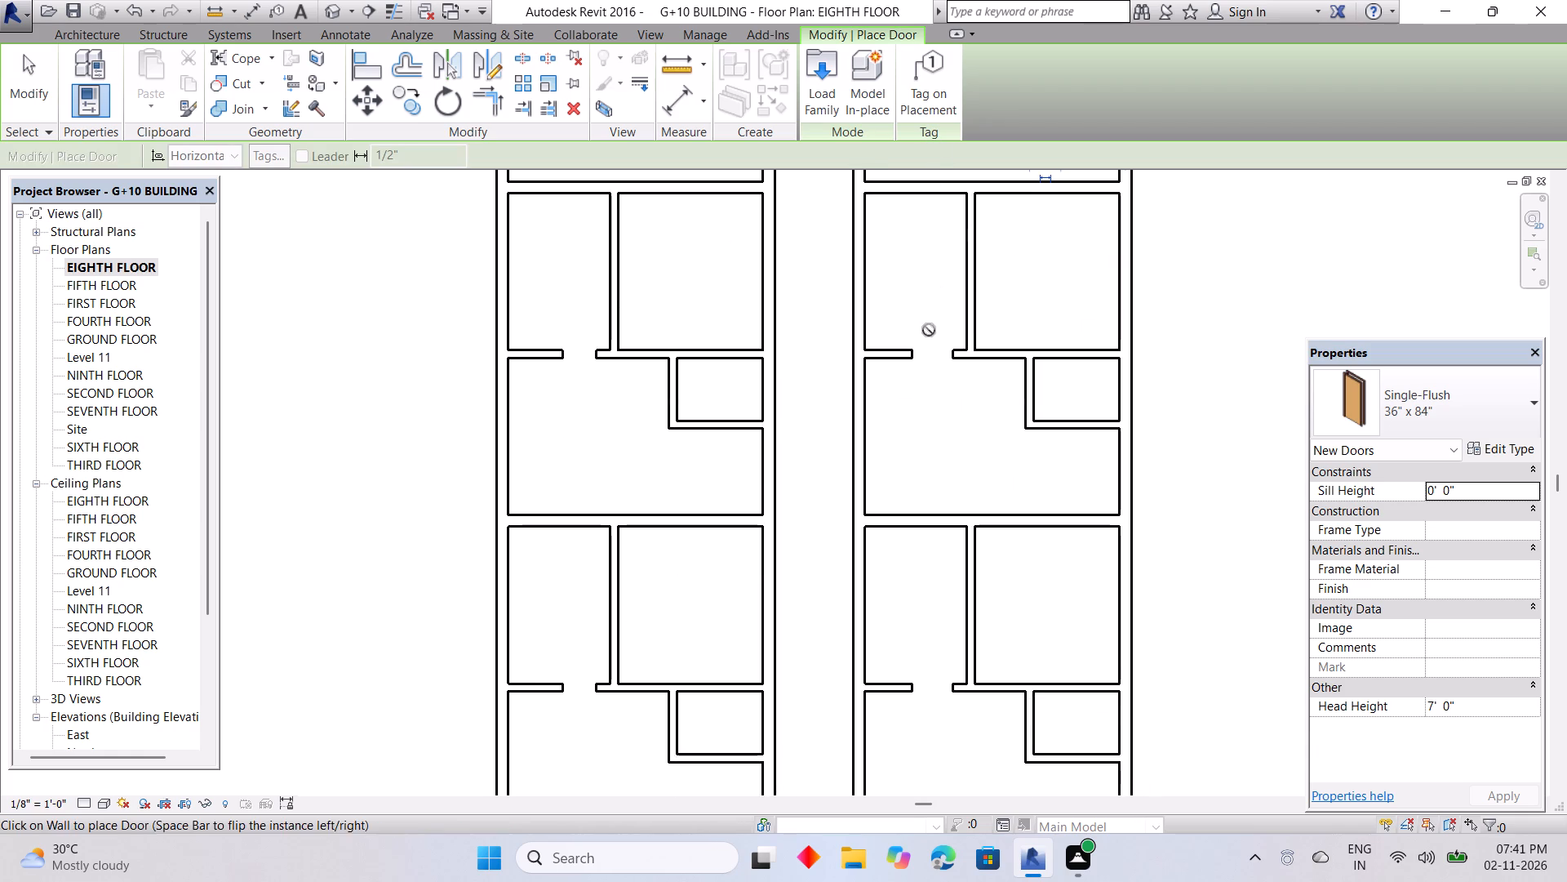
pyautogui.moveTo(929, 330); pyautogui.dragTo(968, 540, button='middle')
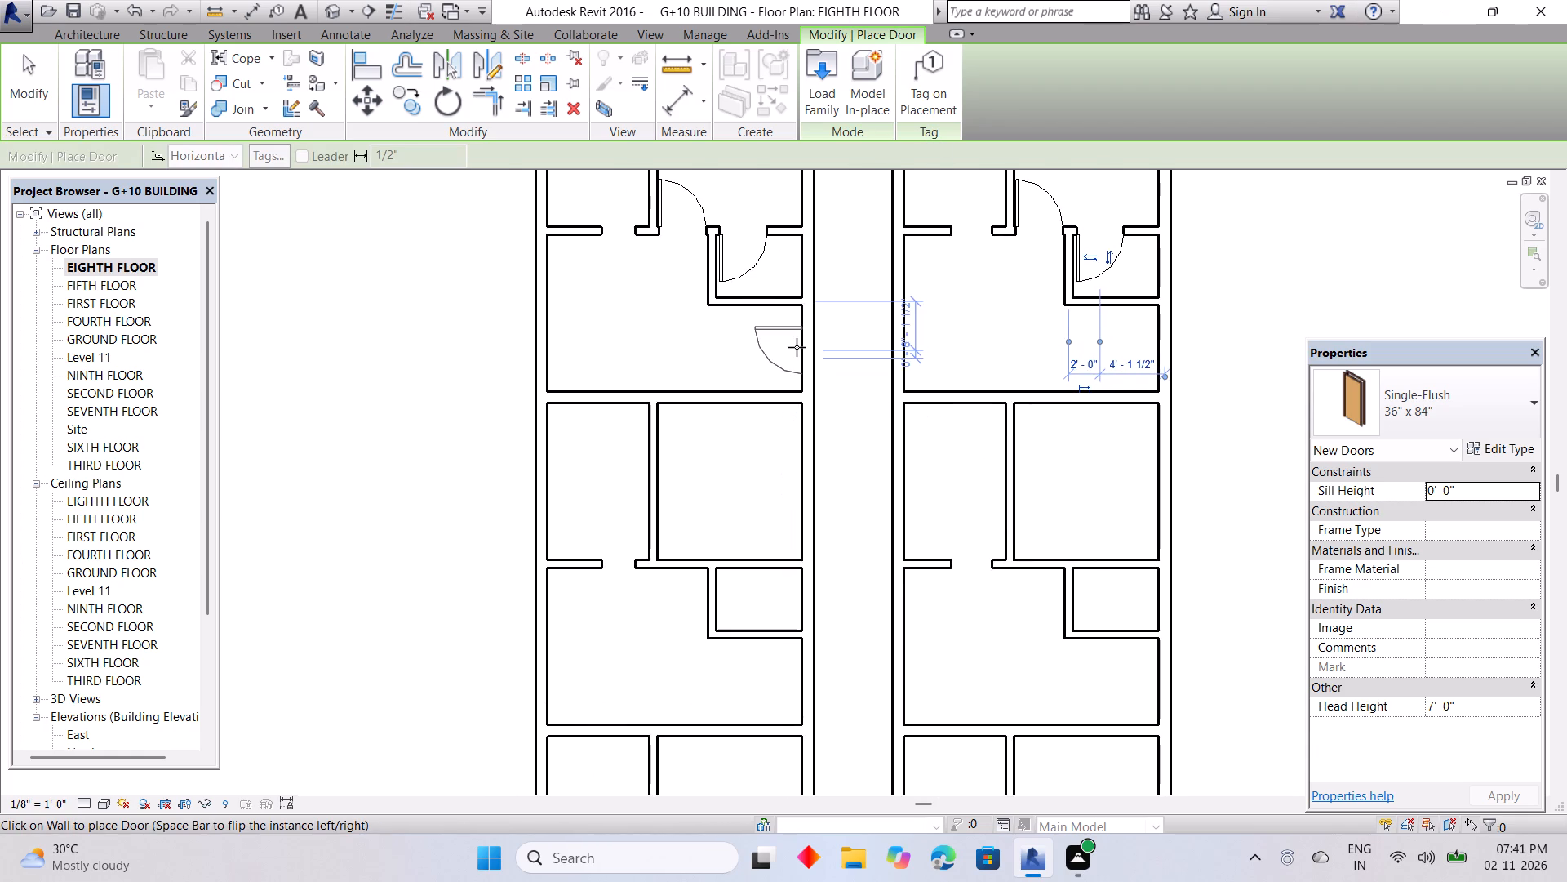
pyautogui.press('space')
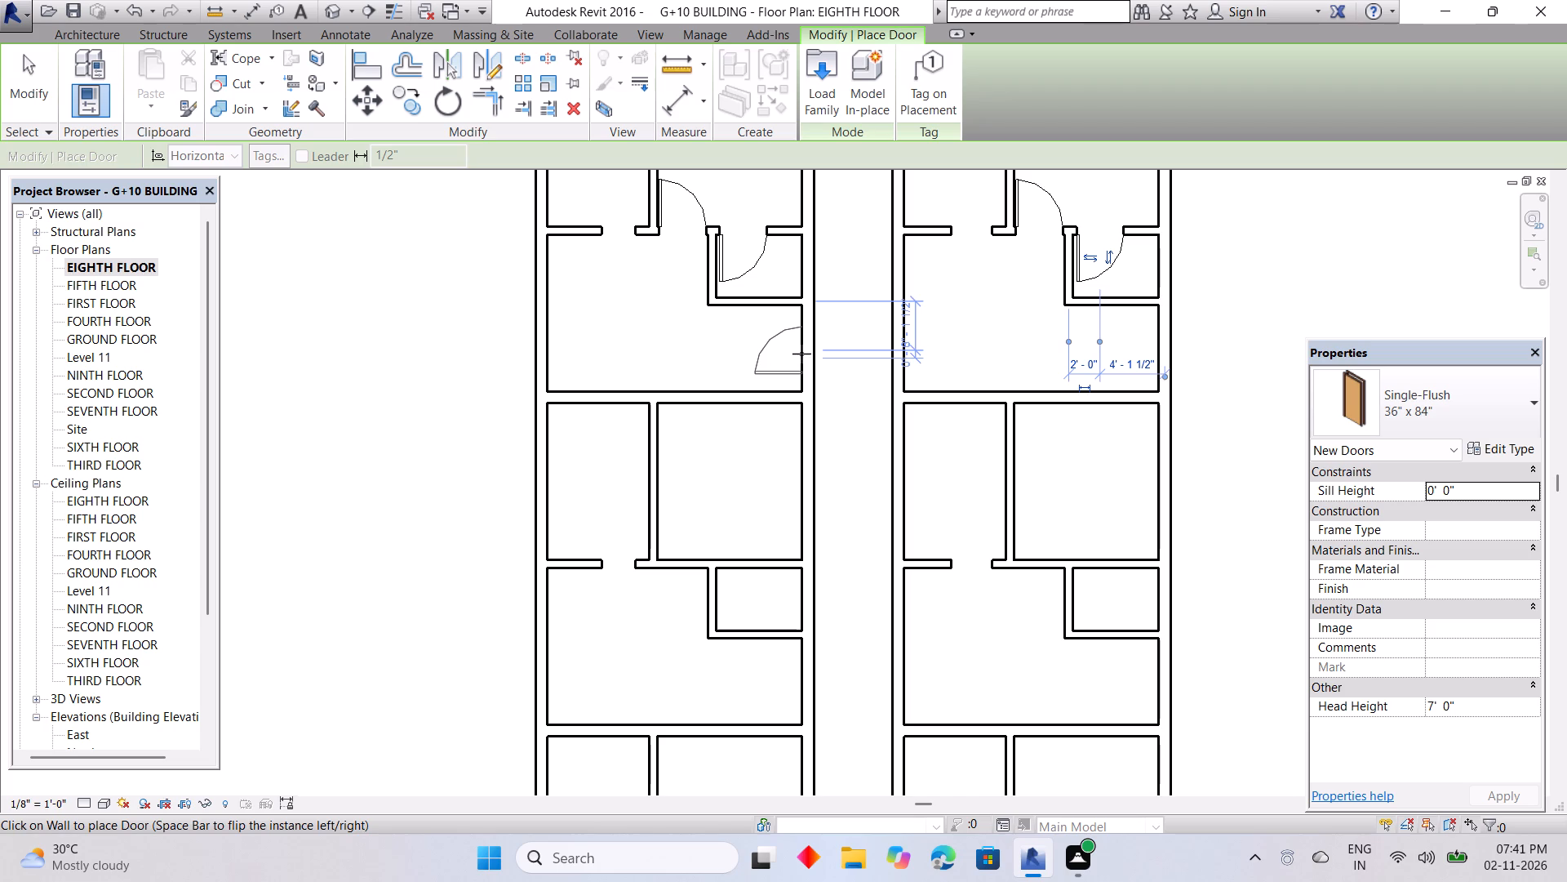
pyautogui.click(802, 358)
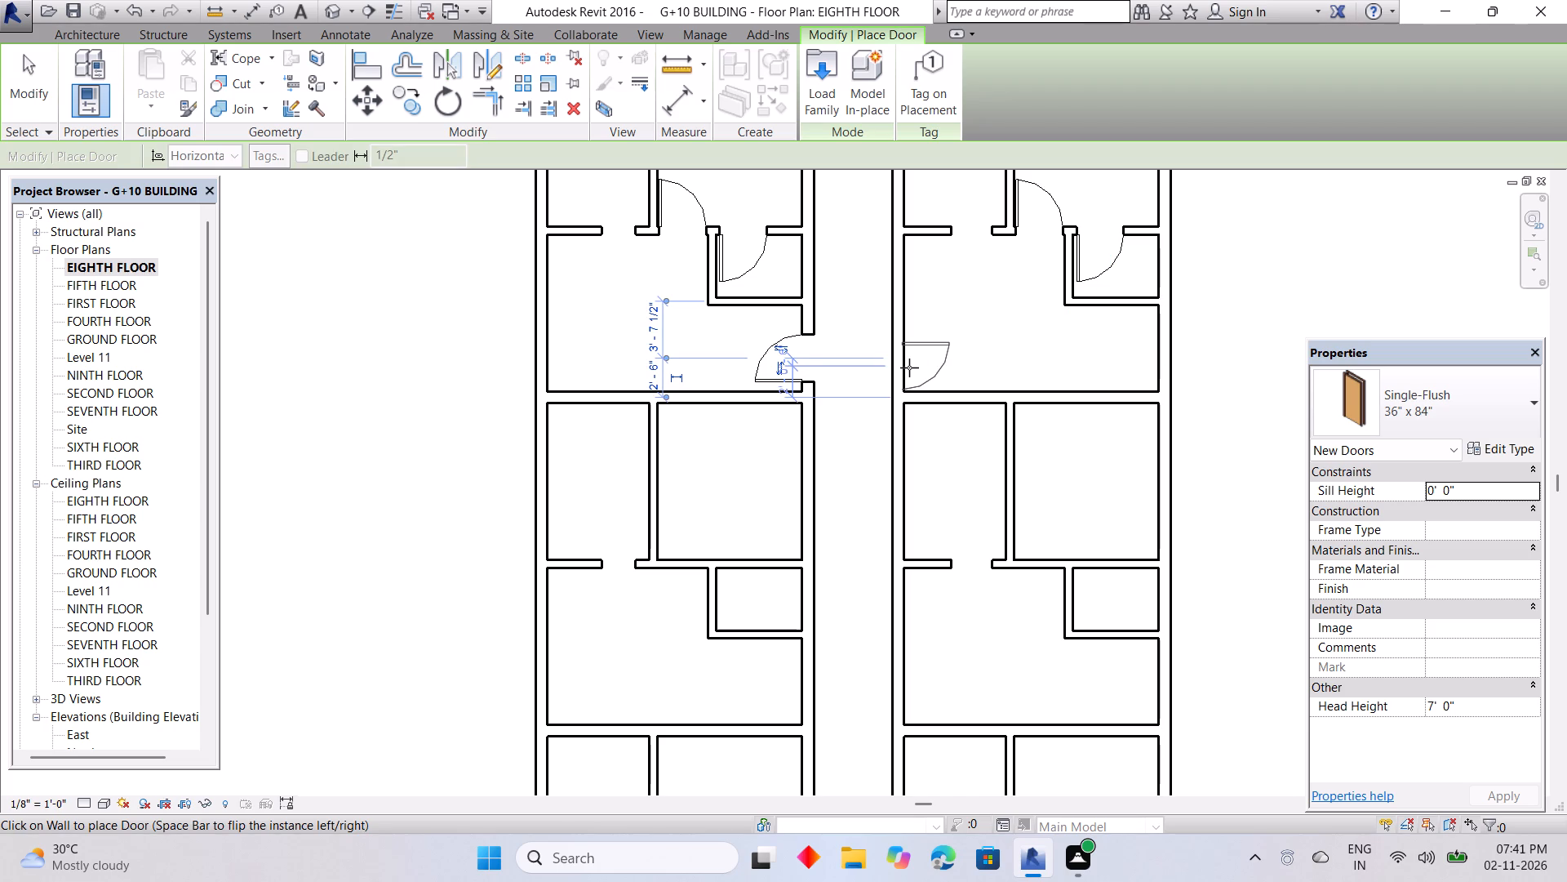
pyautogui.press('space')
pyautogui.click(909, 357)
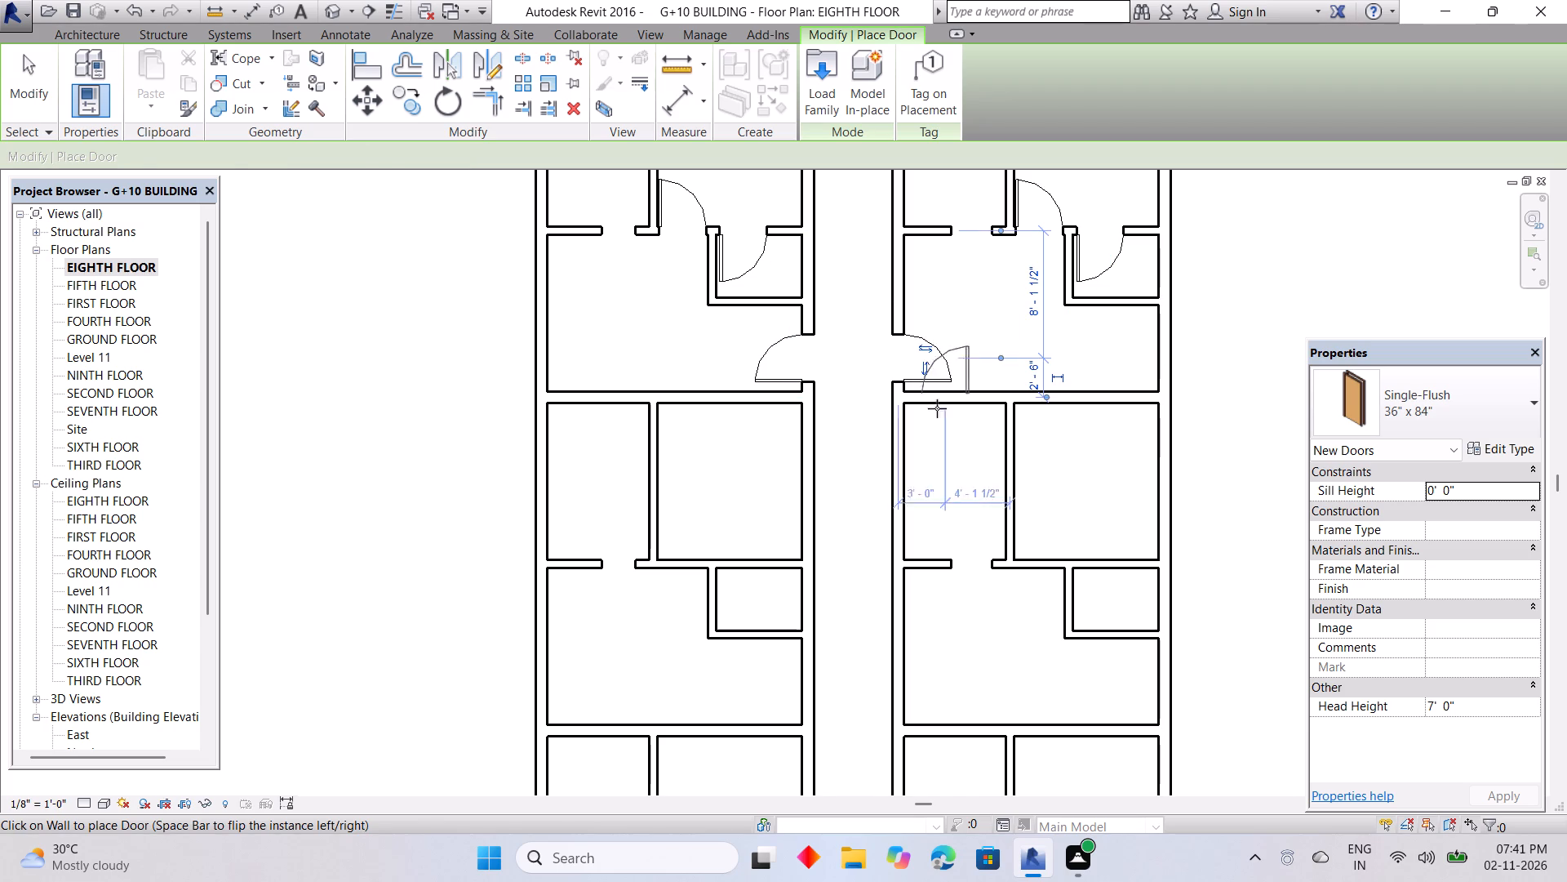
# Place Single-Flush 36" x 84" bedroom and bathroom doors in both units of the second row from the north, hinged on their west sides.
pyautogui.moveTo(921, 445); pyautogui.dragTo(930, 274, button='middle')
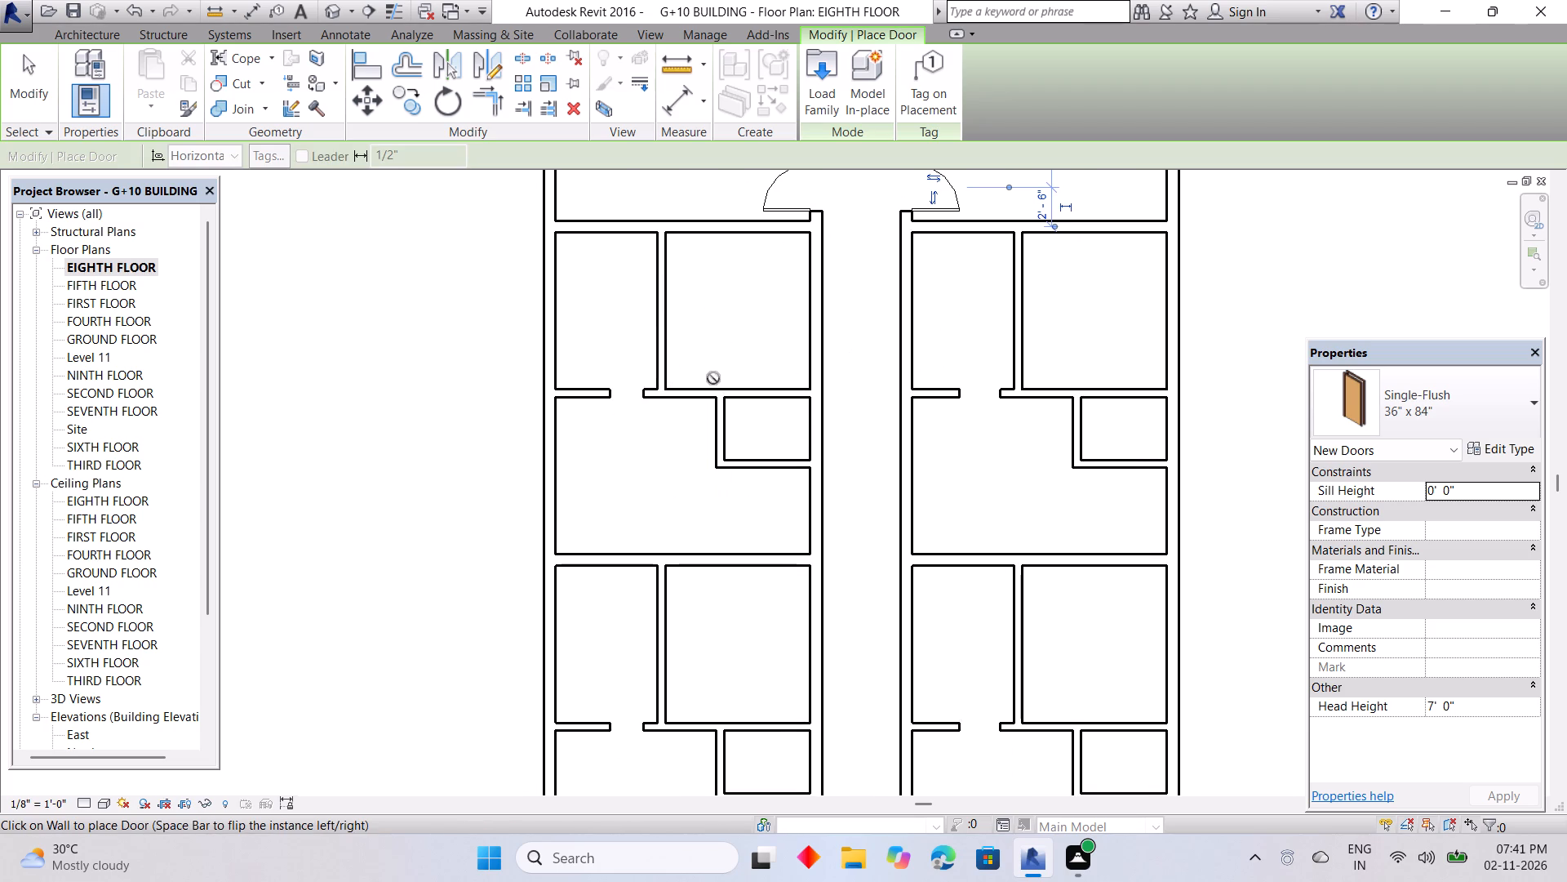
pyautogui.click(691, 386)
pyautogui.press('space')
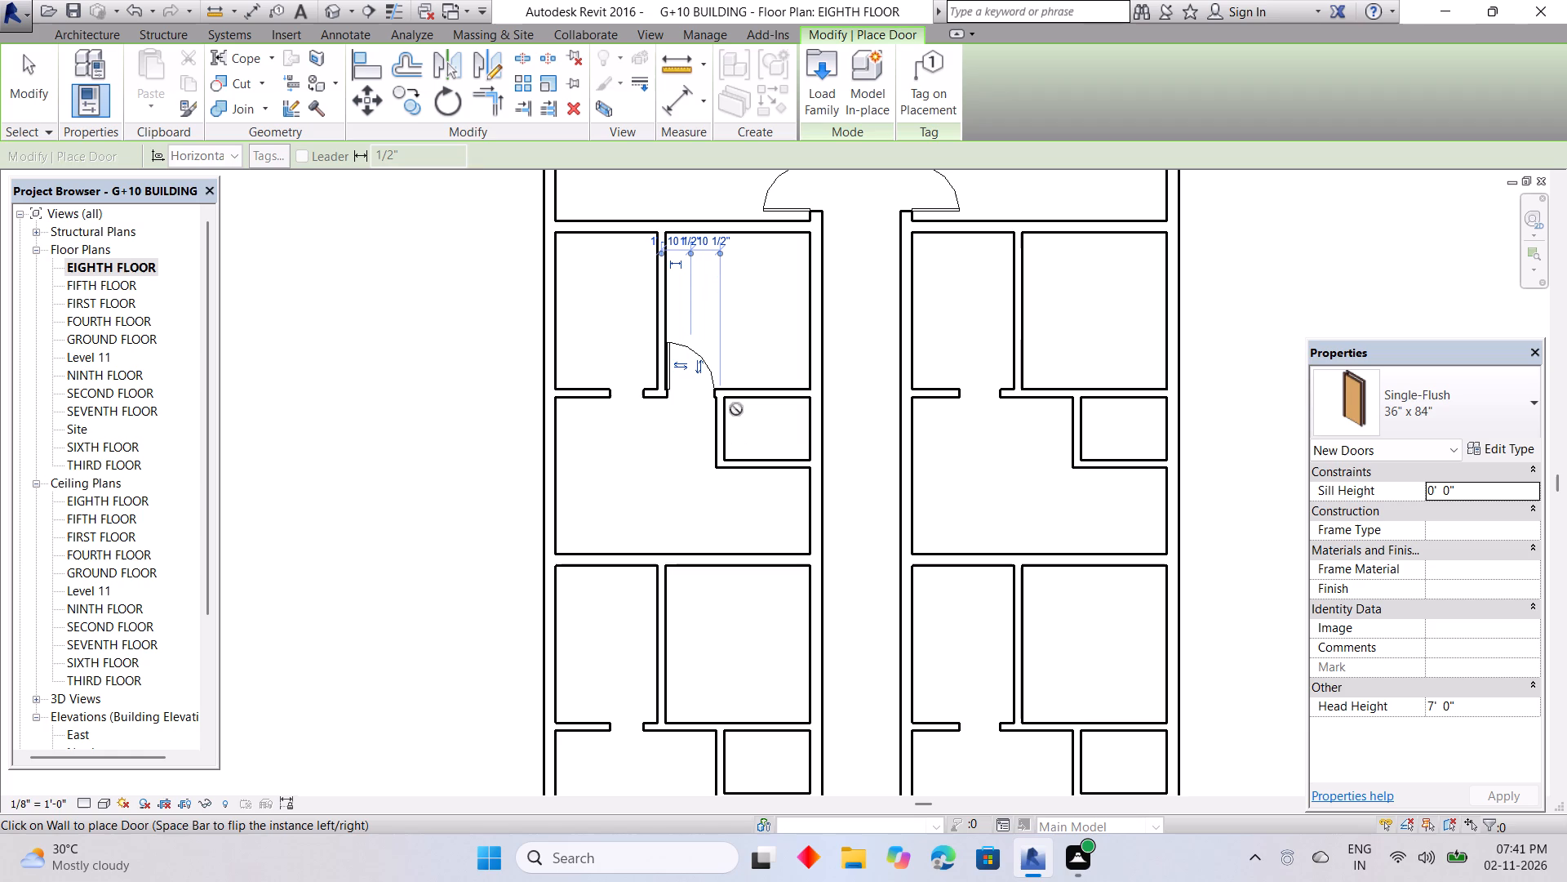
pyautogui.click(748, 405)
pyautogui.press('space')
pyautogui.moveTo(779, 450); pyautogui.dragTo(574, 374, button='middle')
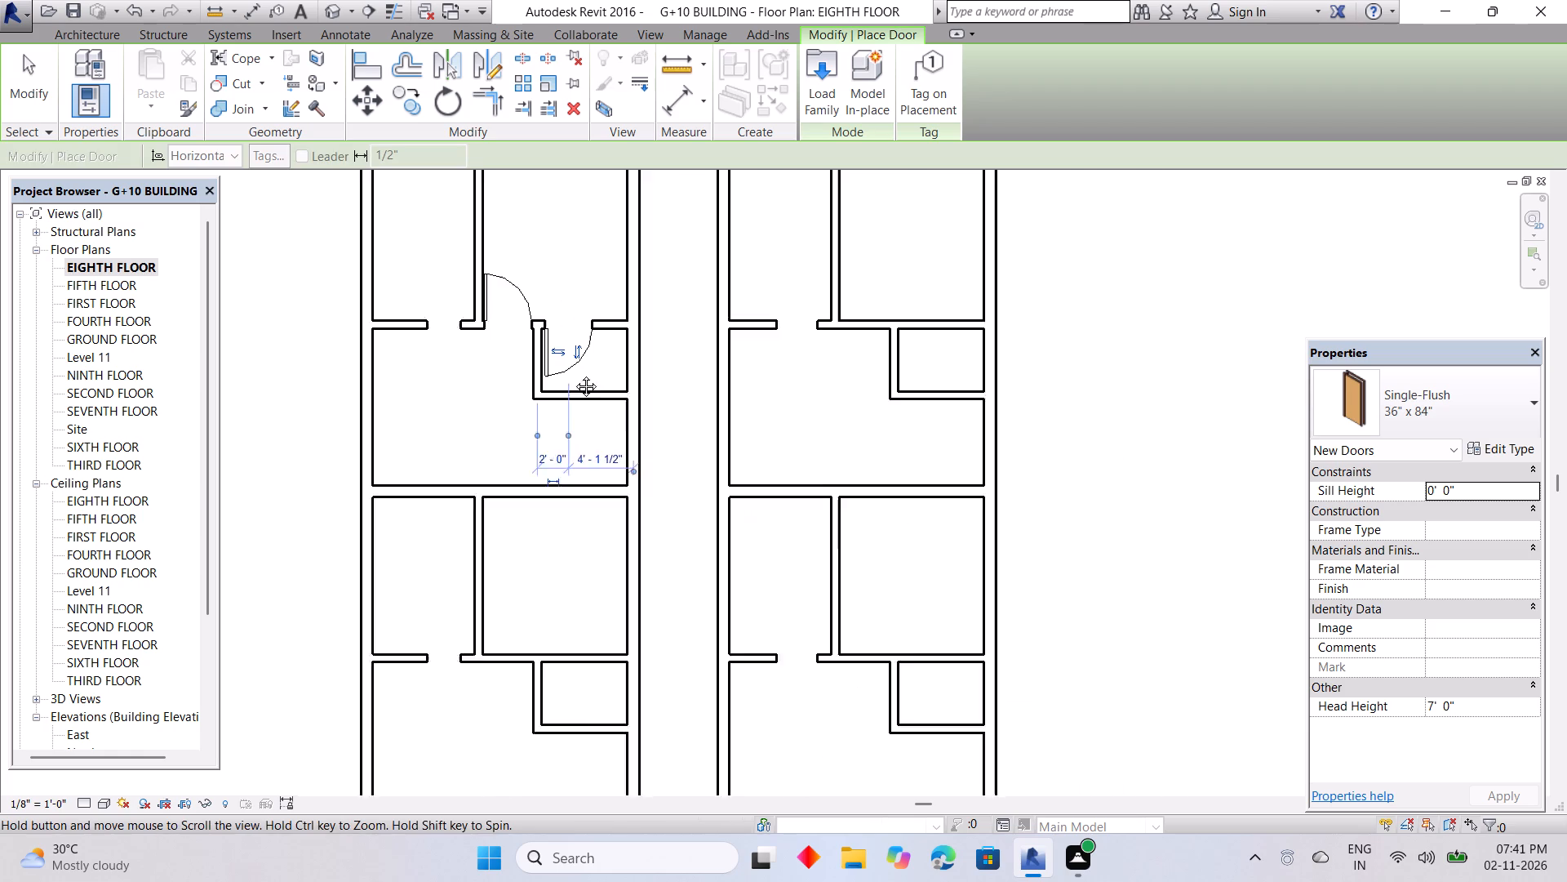
pyautogui.moveTo(574, 374); pyautogui.dragTo(564, 371, button='middle')
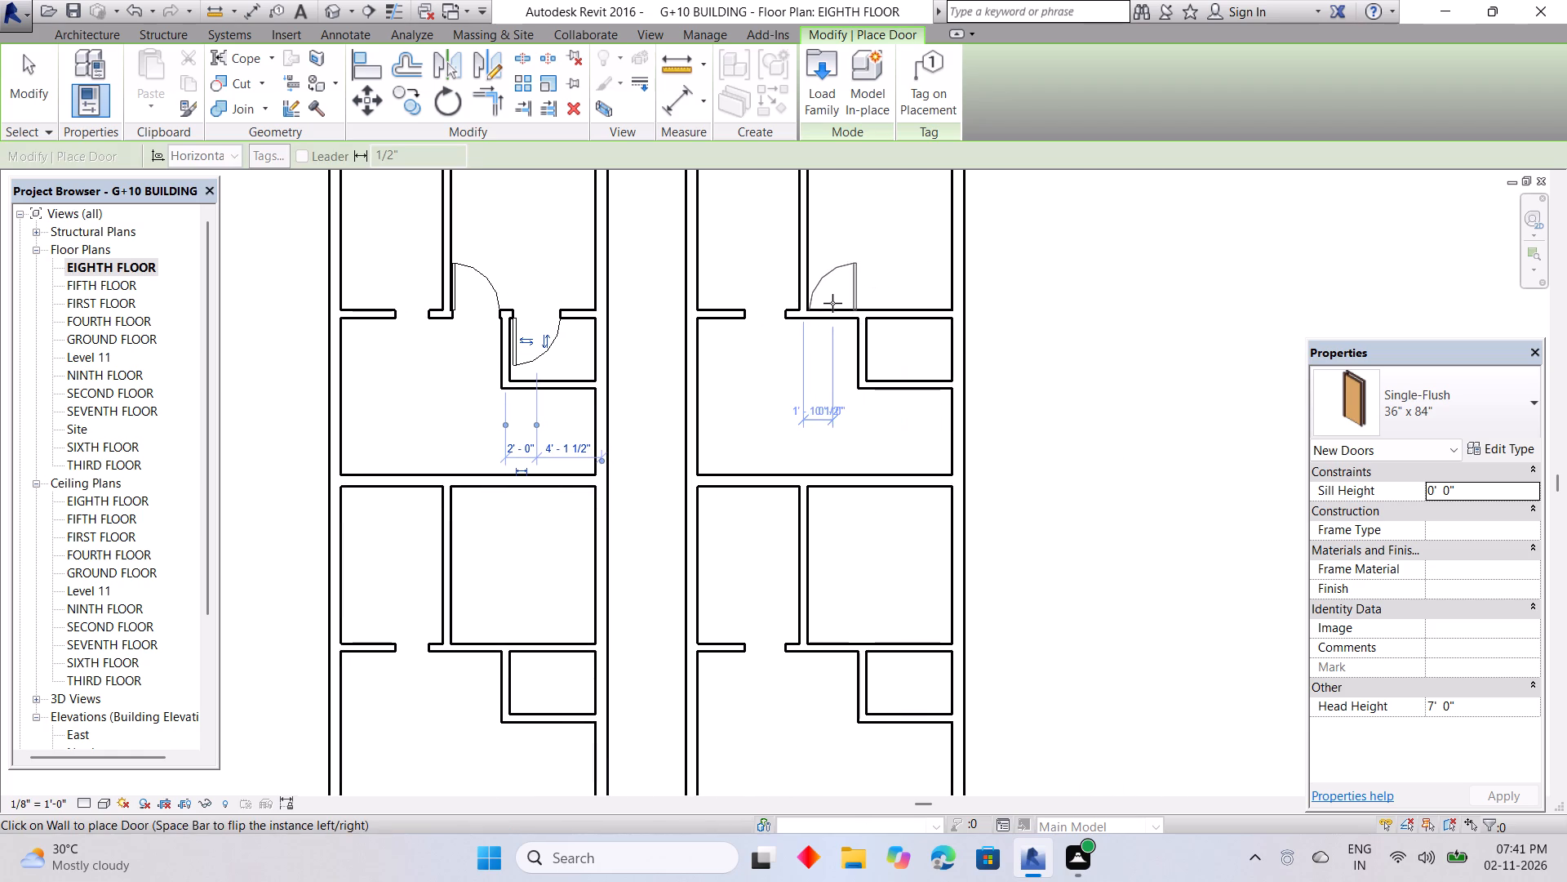
pyautogui.click(832, 303)
pyautogui.press('space')
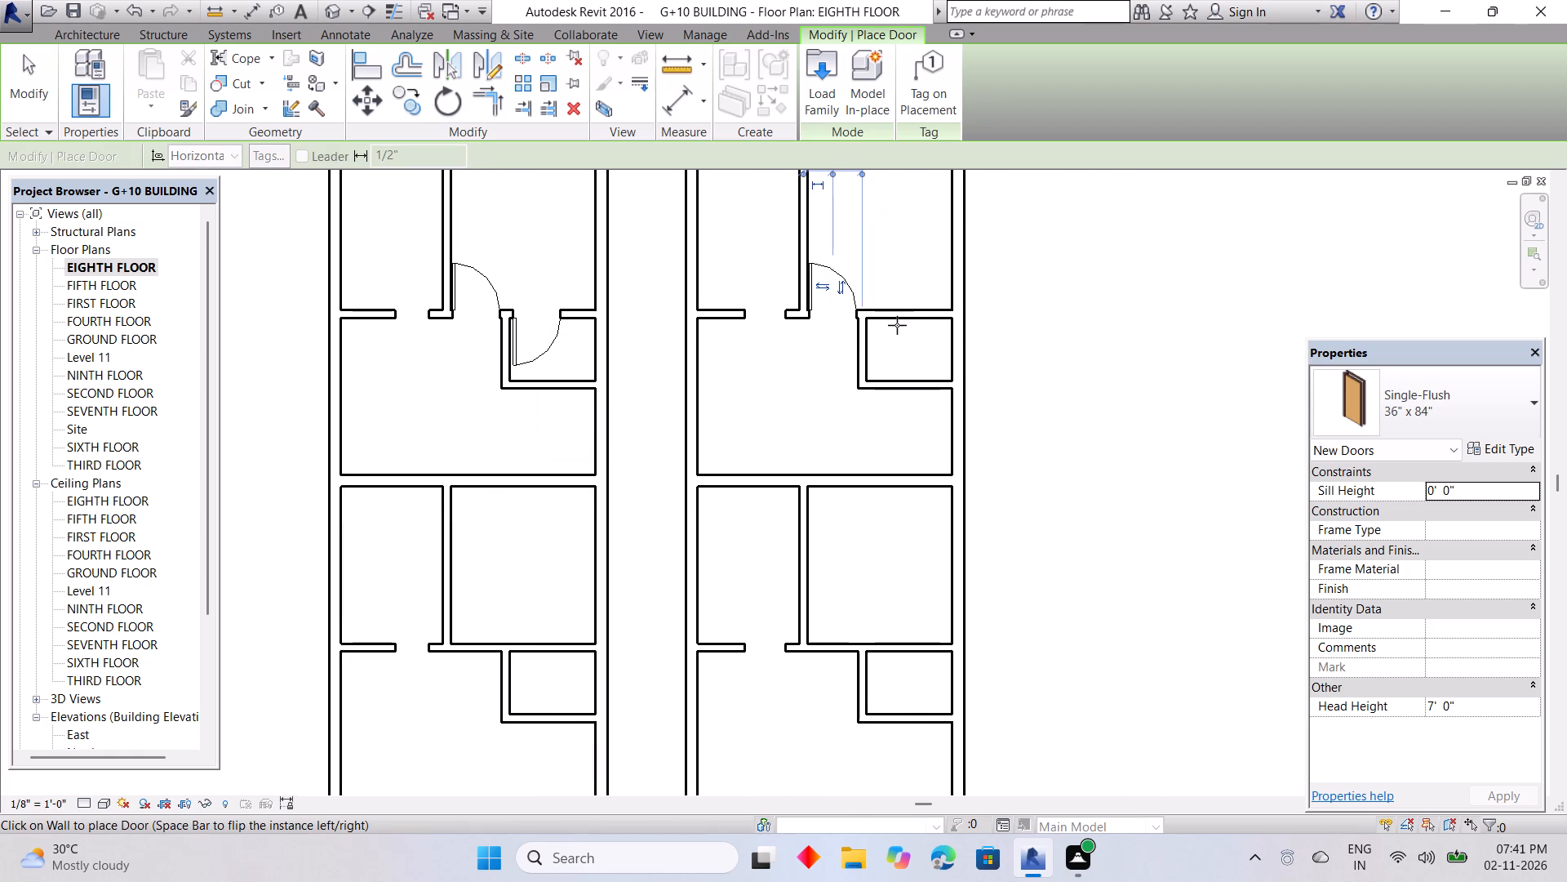
pyautogui.click(897, 323)
pyautogui.press('space')
# Fit both third-row units with Single-Flush 36" x 84" bedroom and bathroom doors, centred 1'-10 1/2" and 2'-0" from the adjacent partitions.
pyautogui.moveTo(783, 474); pyautogui.dragTo(821, 179, button='middle')
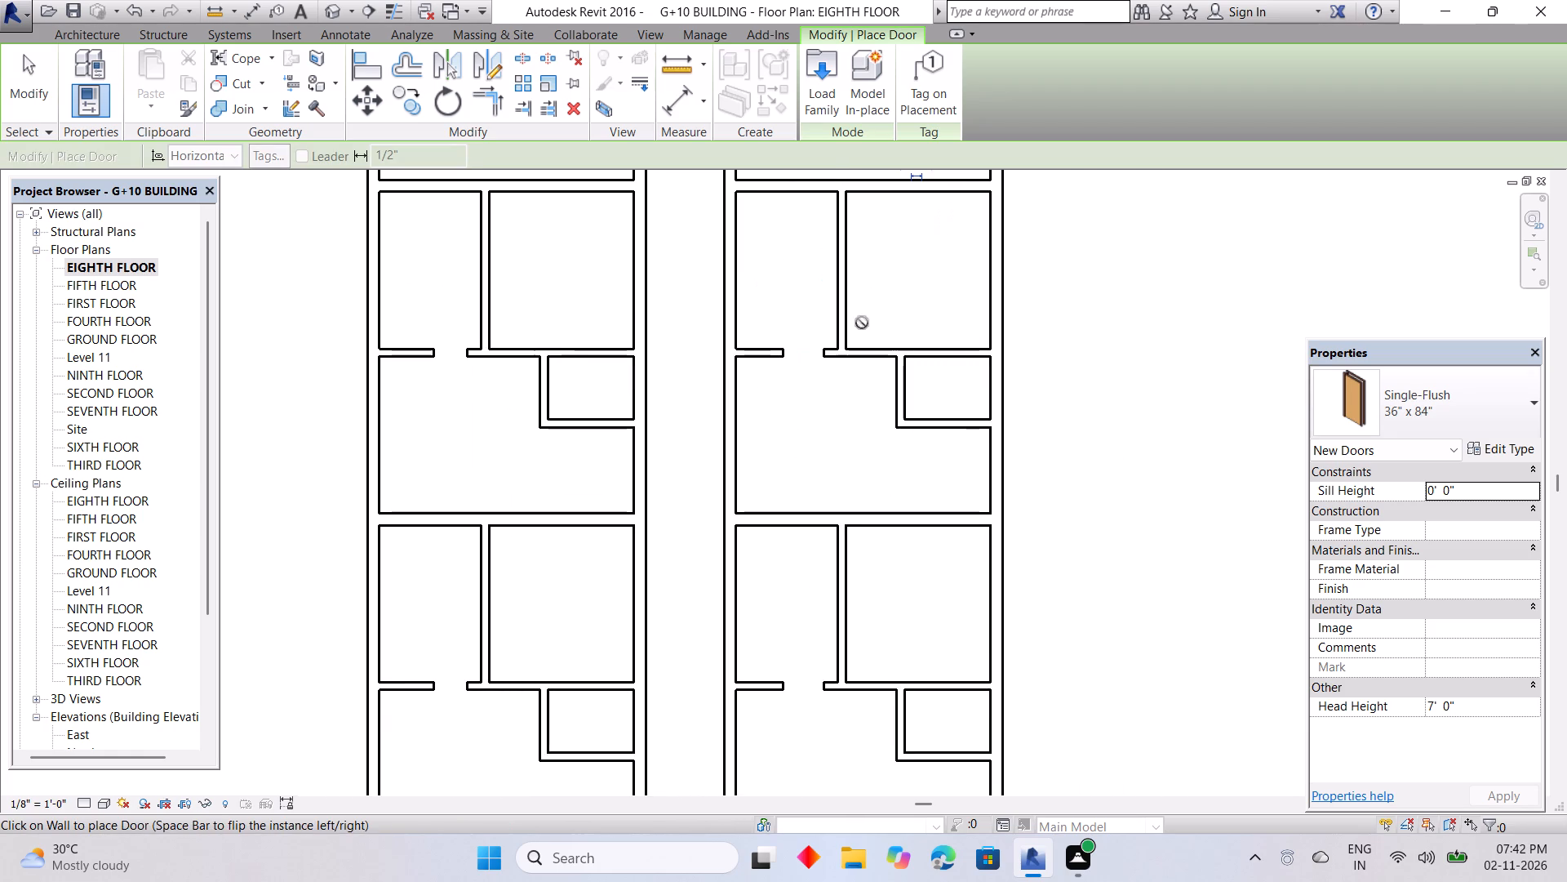
pyautogui.click(868, 345)
pyautogui.press('space')
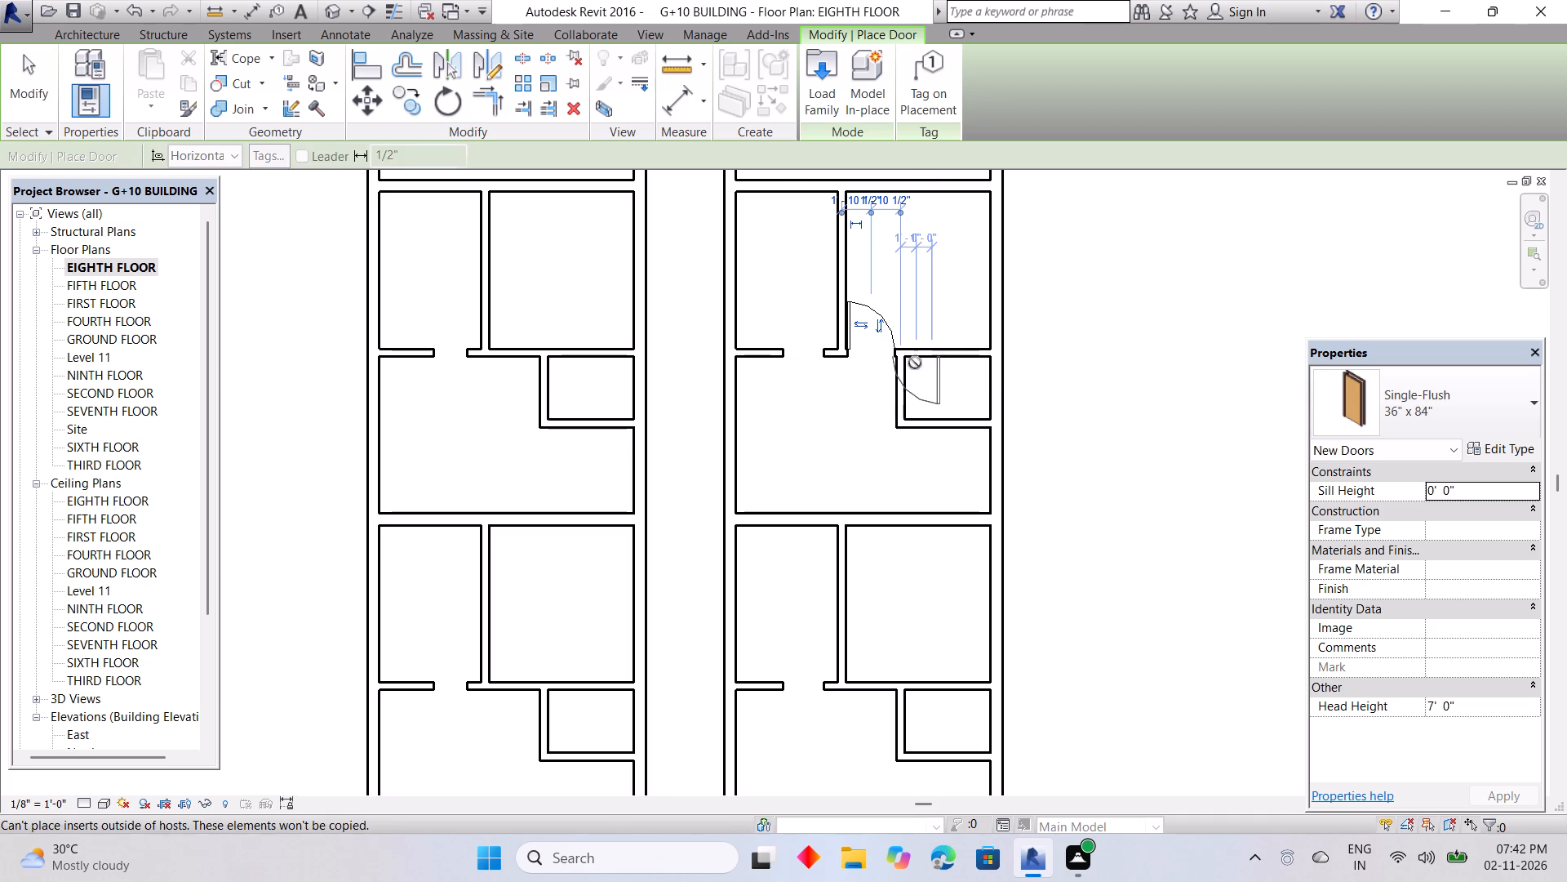
pyautogui.click(931, 364)
pyautogui.press('space')
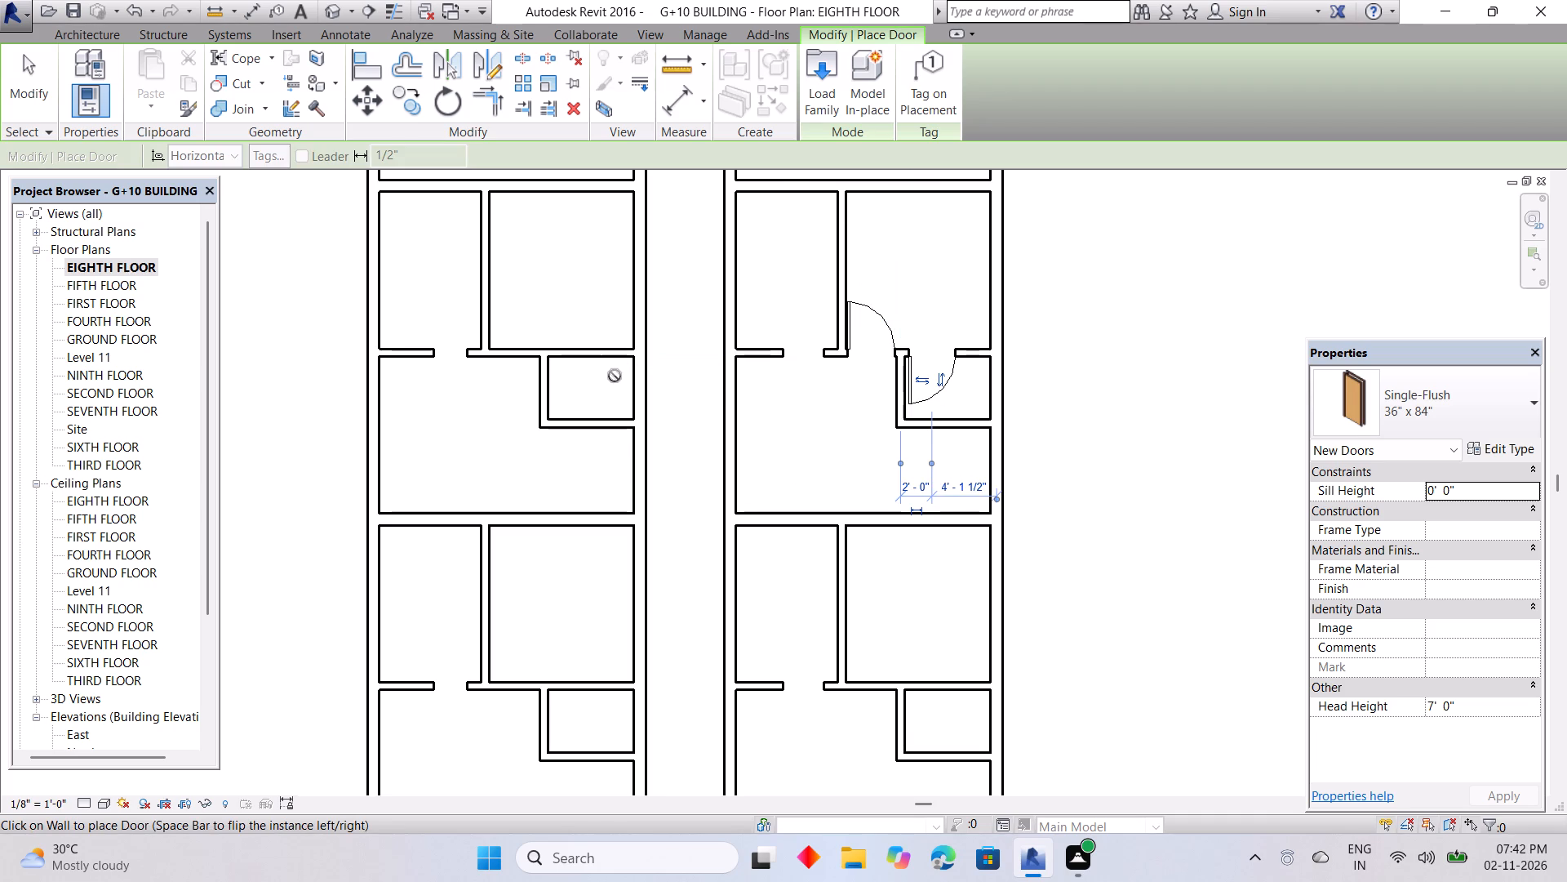
pyautogui.click(571, 364)
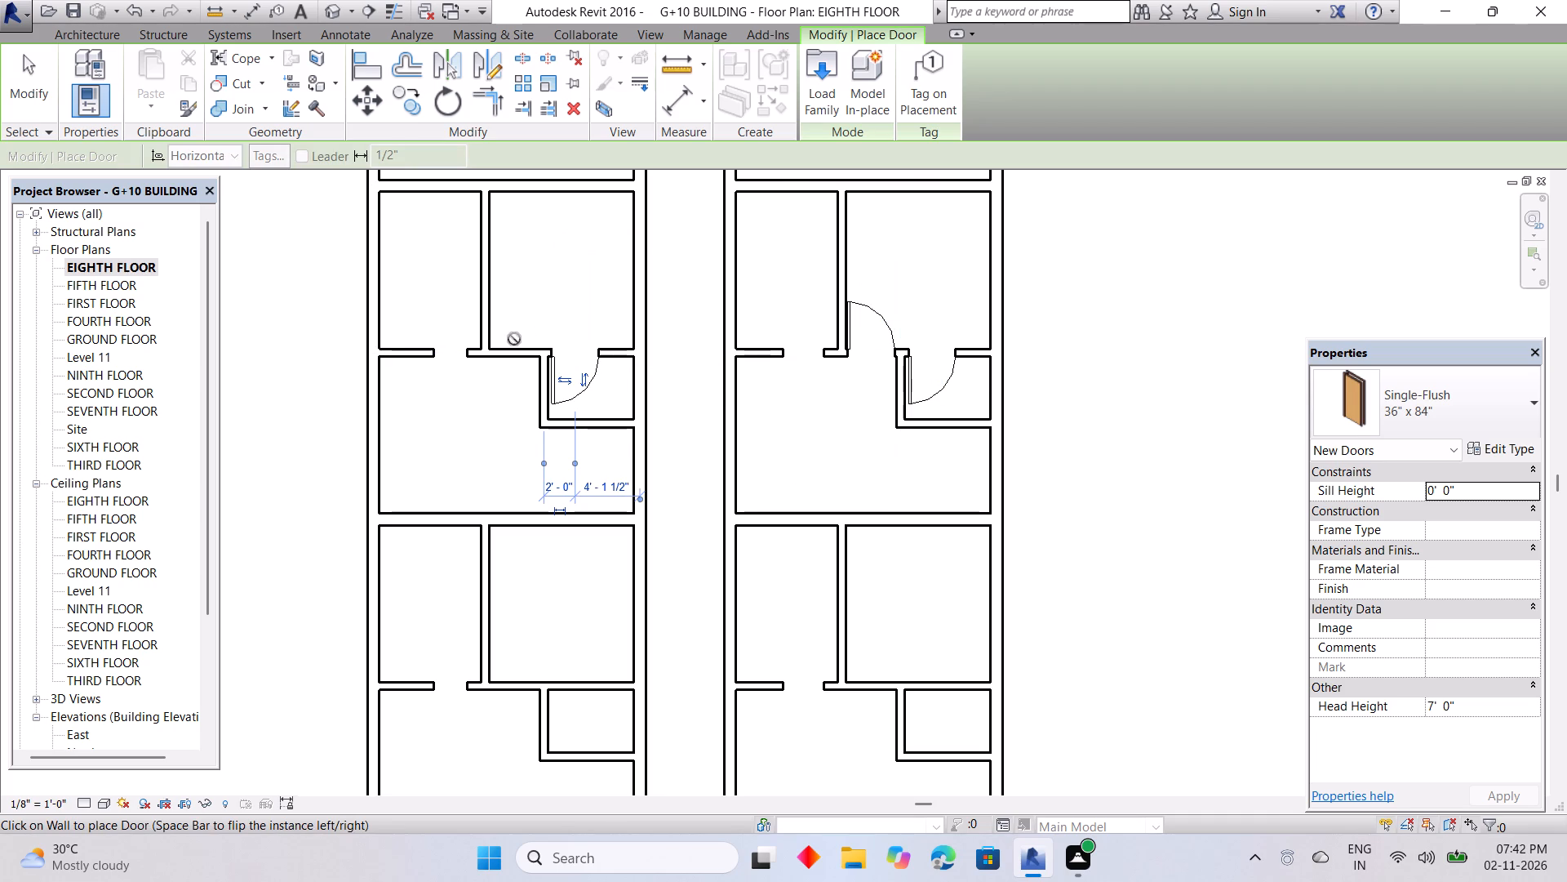
pyautogui.click(517, 343)
pyautogui.press('space')
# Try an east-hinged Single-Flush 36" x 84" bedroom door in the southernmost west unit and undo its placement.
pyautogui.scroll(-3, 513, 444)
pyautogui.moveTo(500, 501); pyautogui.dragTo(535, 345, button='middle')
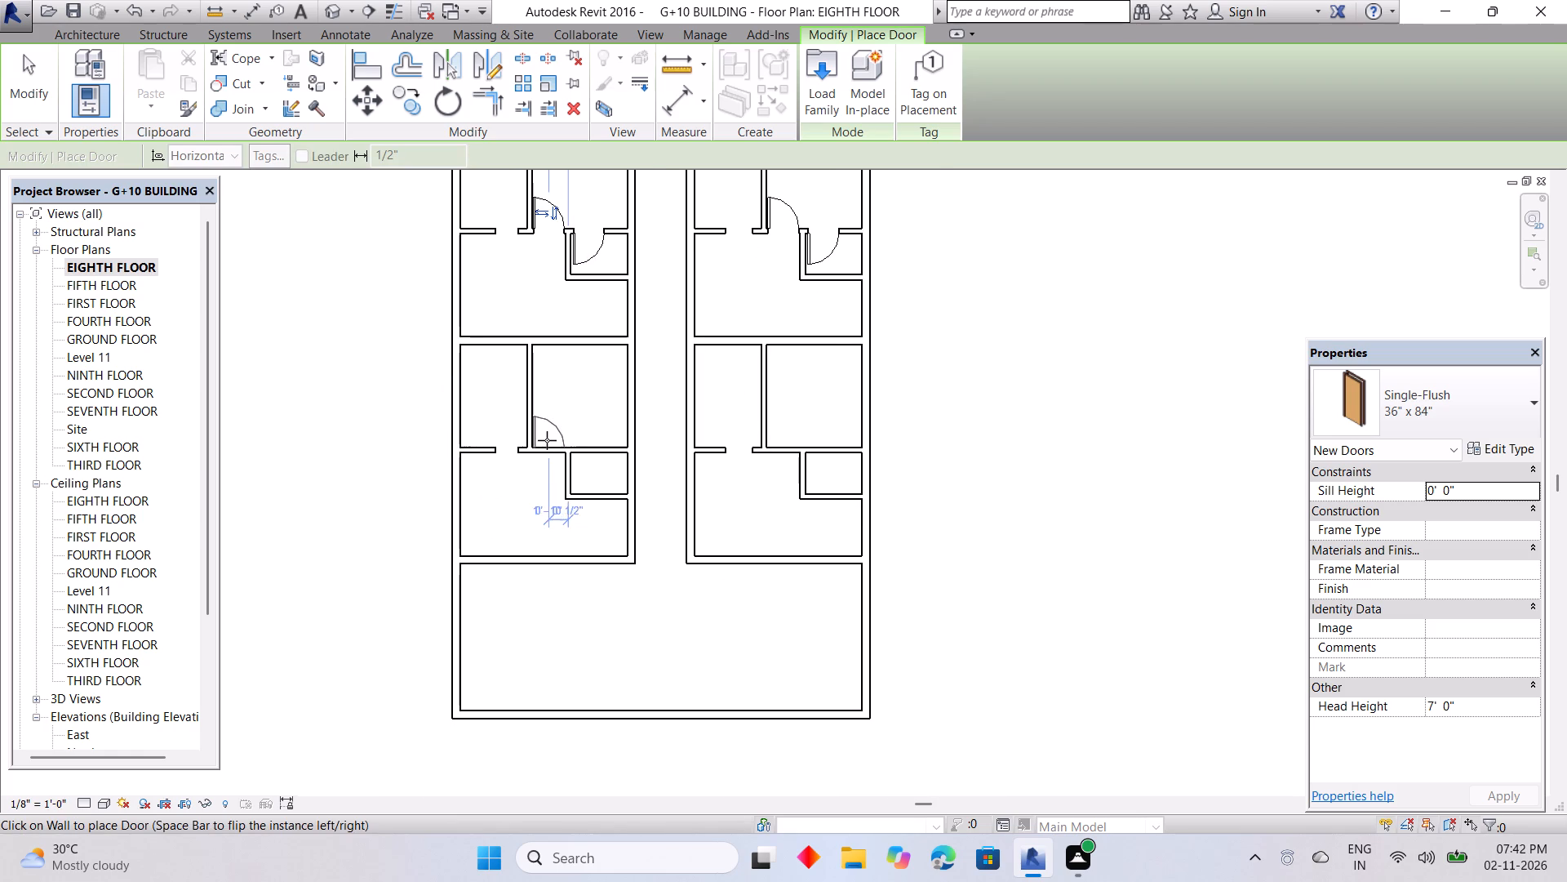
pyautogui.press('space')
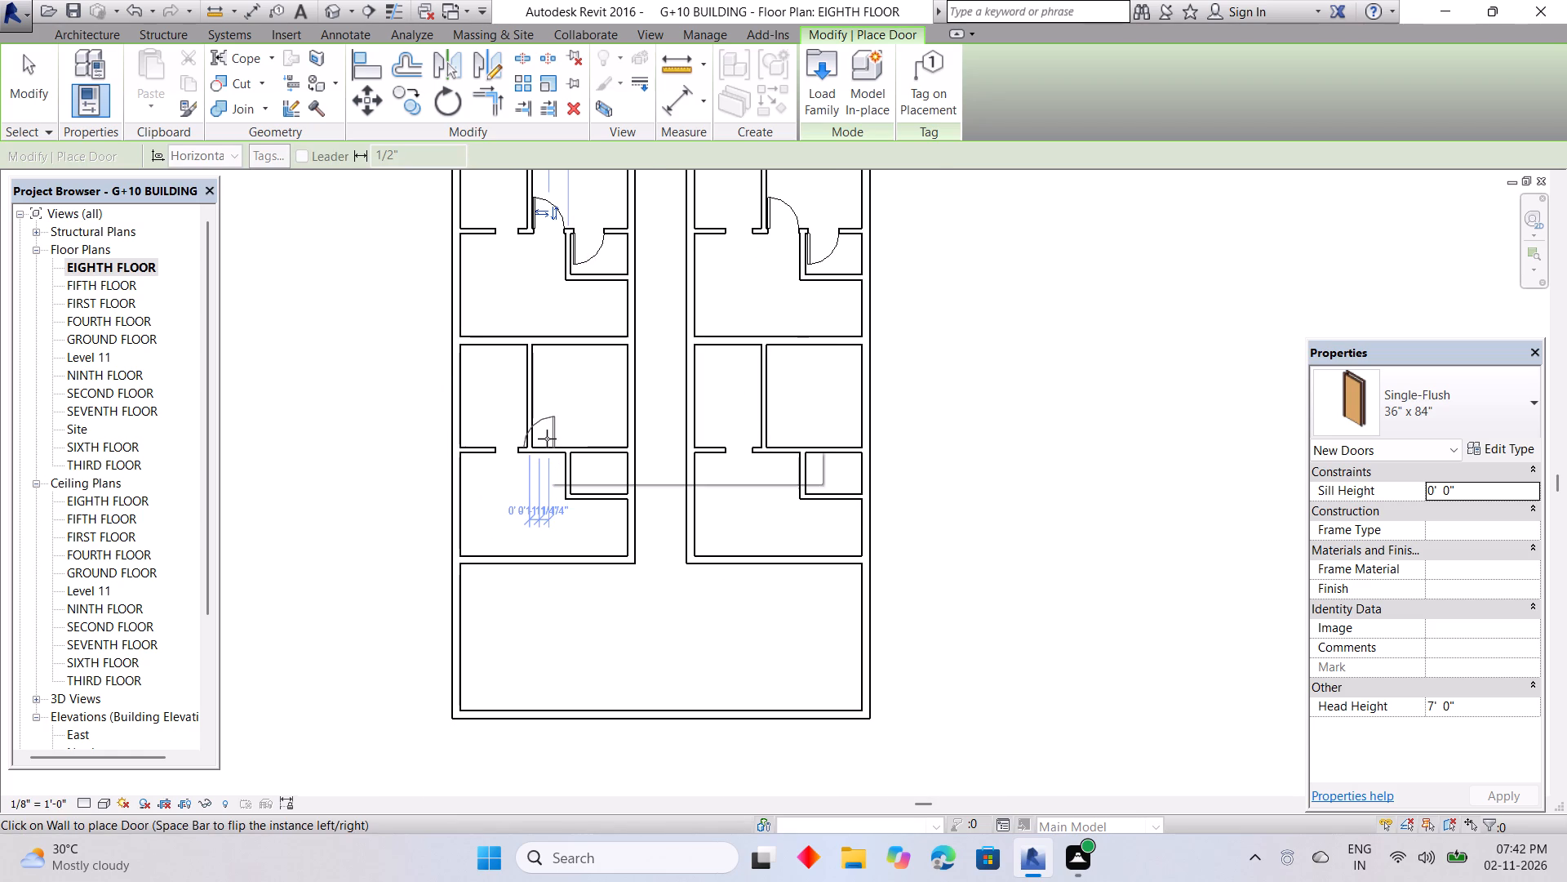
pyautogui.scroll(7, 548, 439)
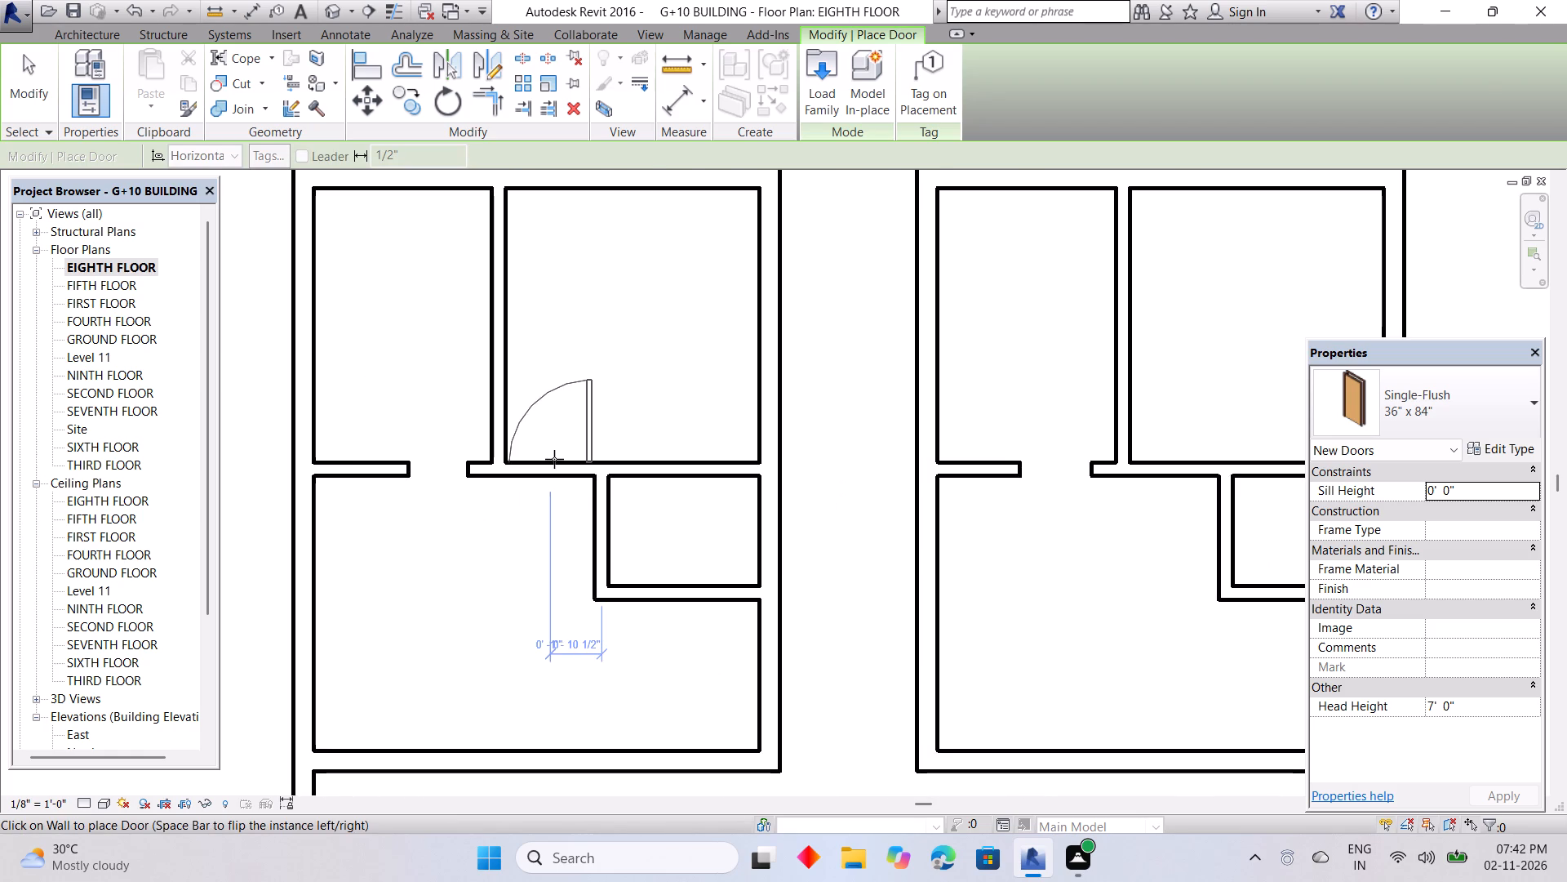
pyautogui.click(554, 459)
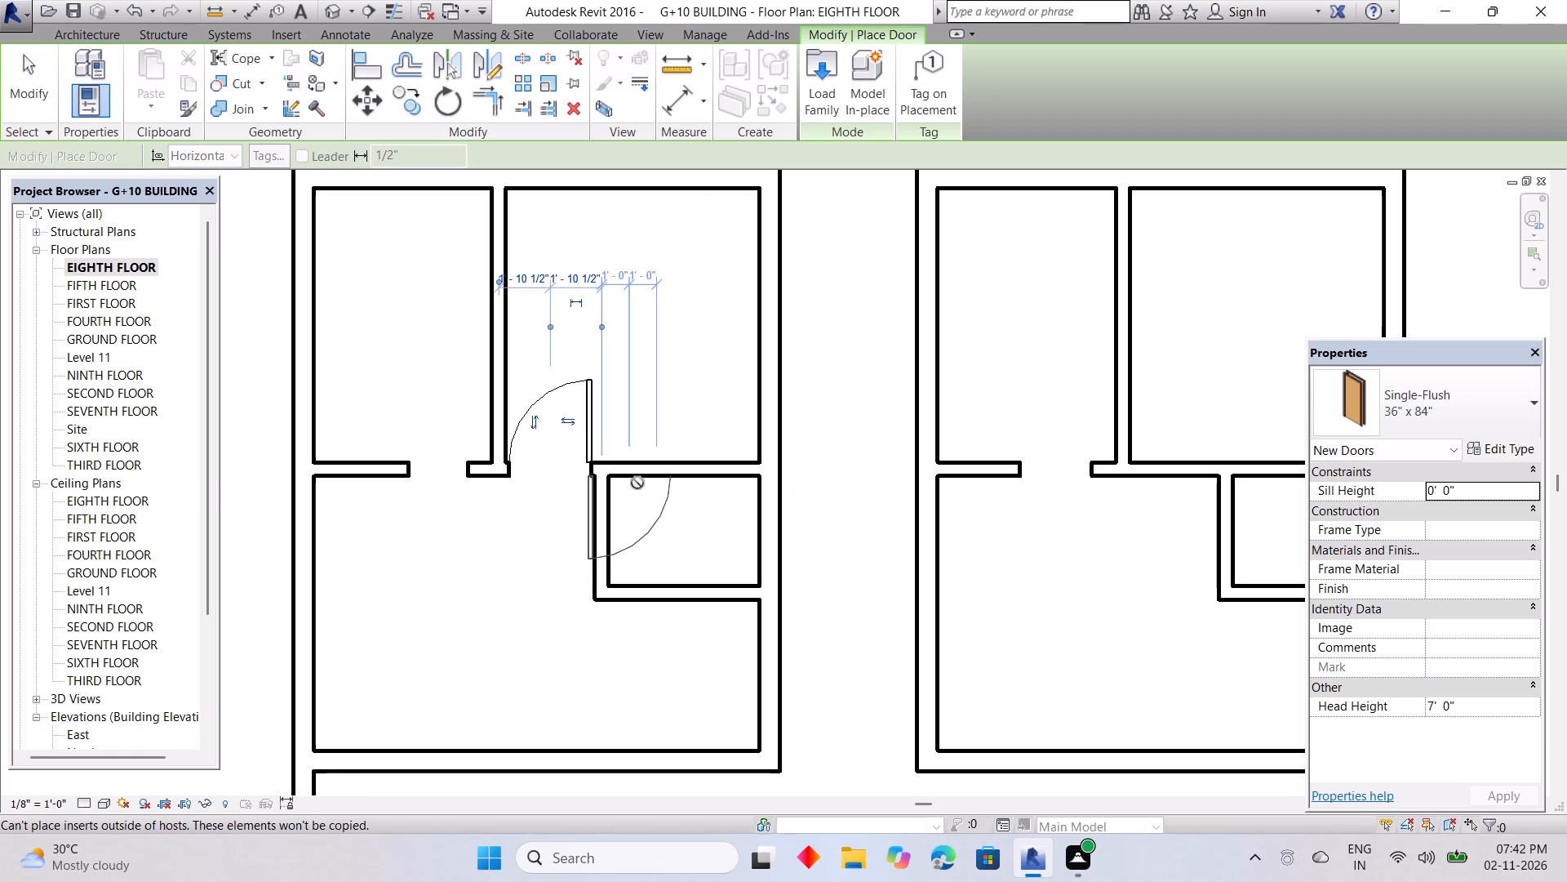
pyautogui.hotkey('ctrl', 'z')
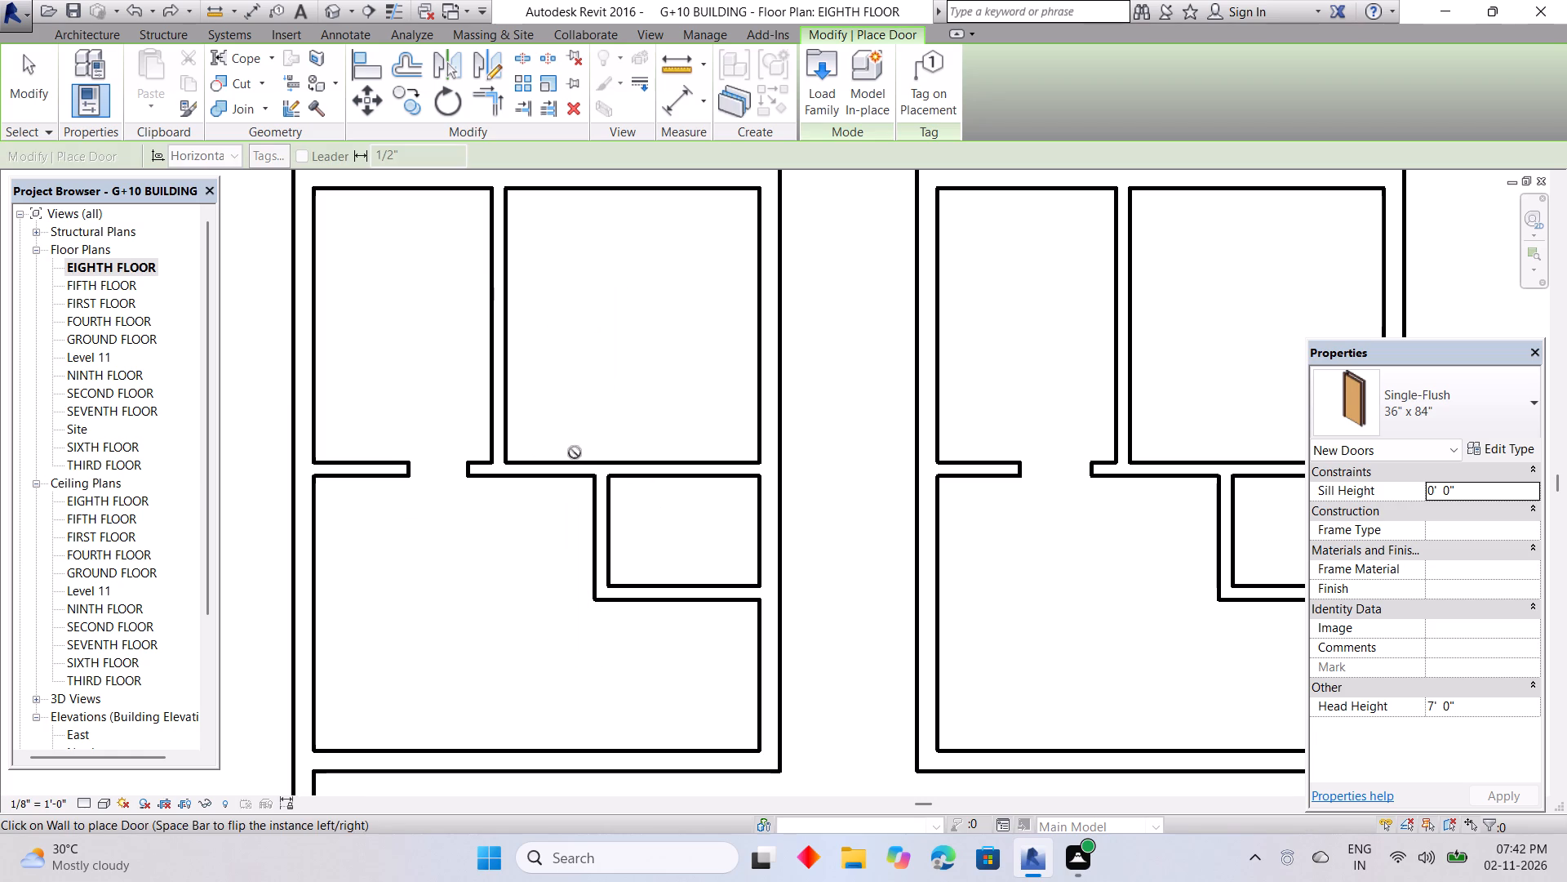
# Place west-hinged Single-Flush 36" x 84" bedroom and bathroom doors in the southernmost west unit, centred 1'-10 1/2" and 2'-0" from the partitions.
pyautogui.press('space')
pyautogui.click(555, 459)
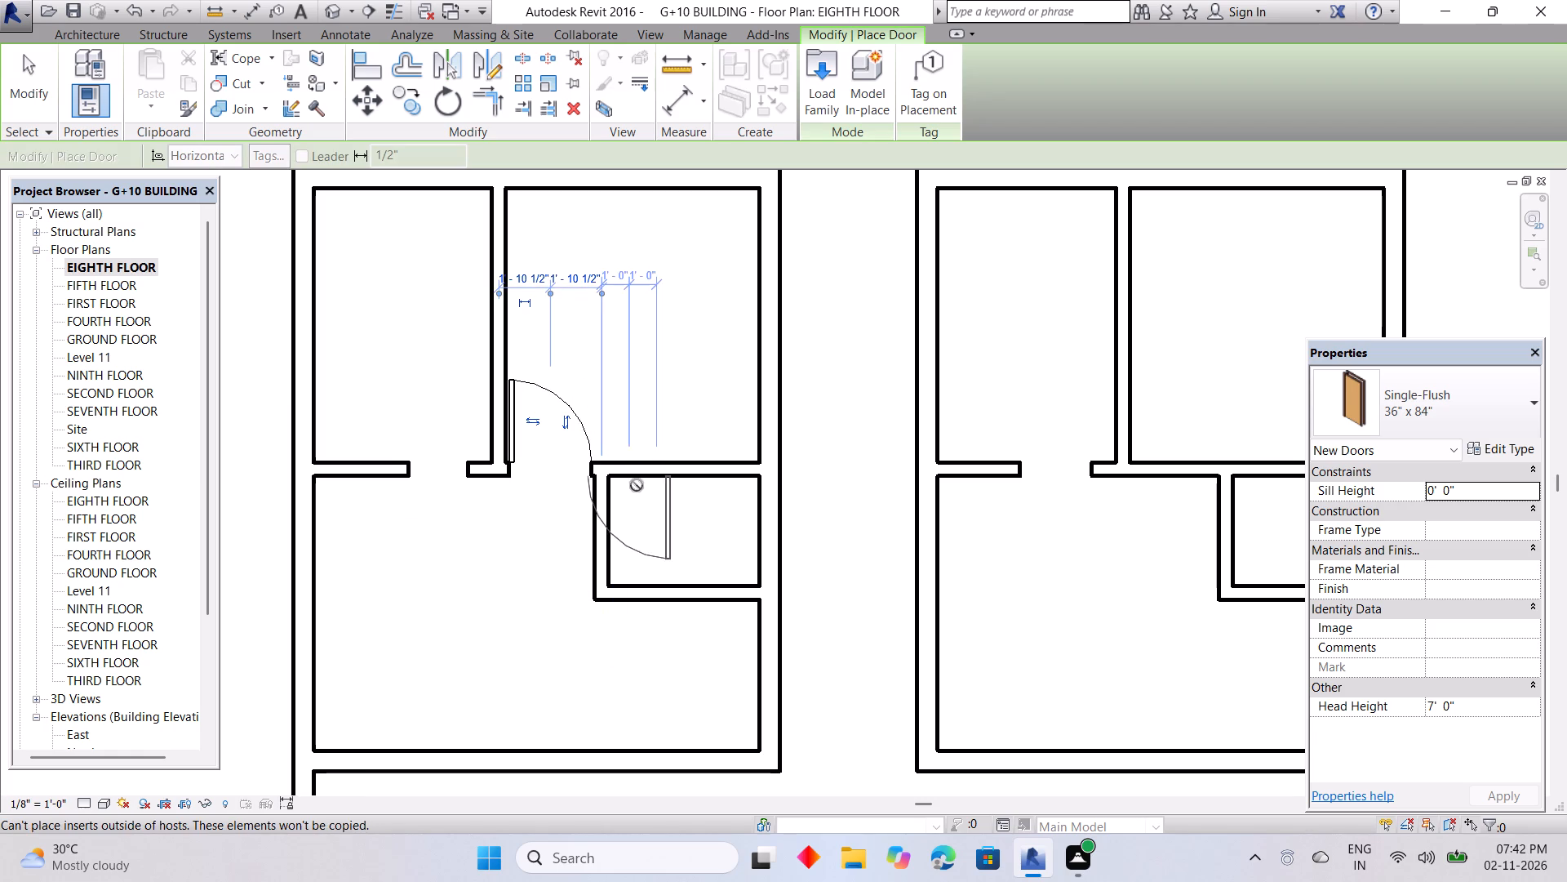
pyautogui.click(655, 482)
pyautogui.press('space')
# Add inward-swinging Single-Flush 36" x 84" entrance doors in the corridor walls of the two southernmost units, centred 2'-6" from the south partition.
pyautogui.scroll(-2, 762, 530)
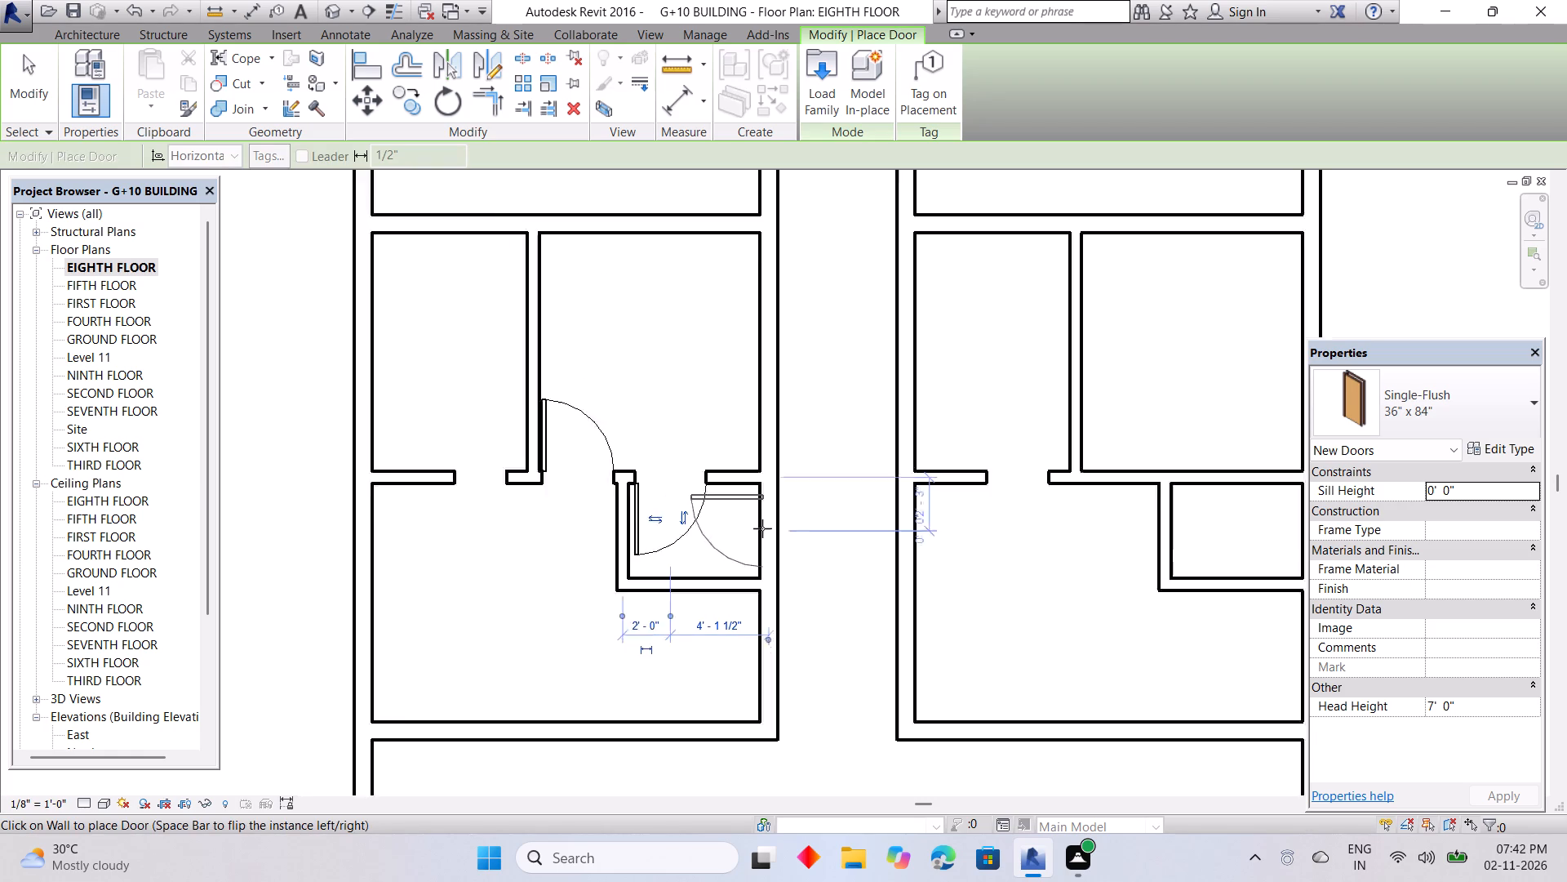
pyautogui.scroll(-2, 762, 528)
pyautogui.moveTo(740, 607); pyautogui.dragTo(668, 591, button='middle')
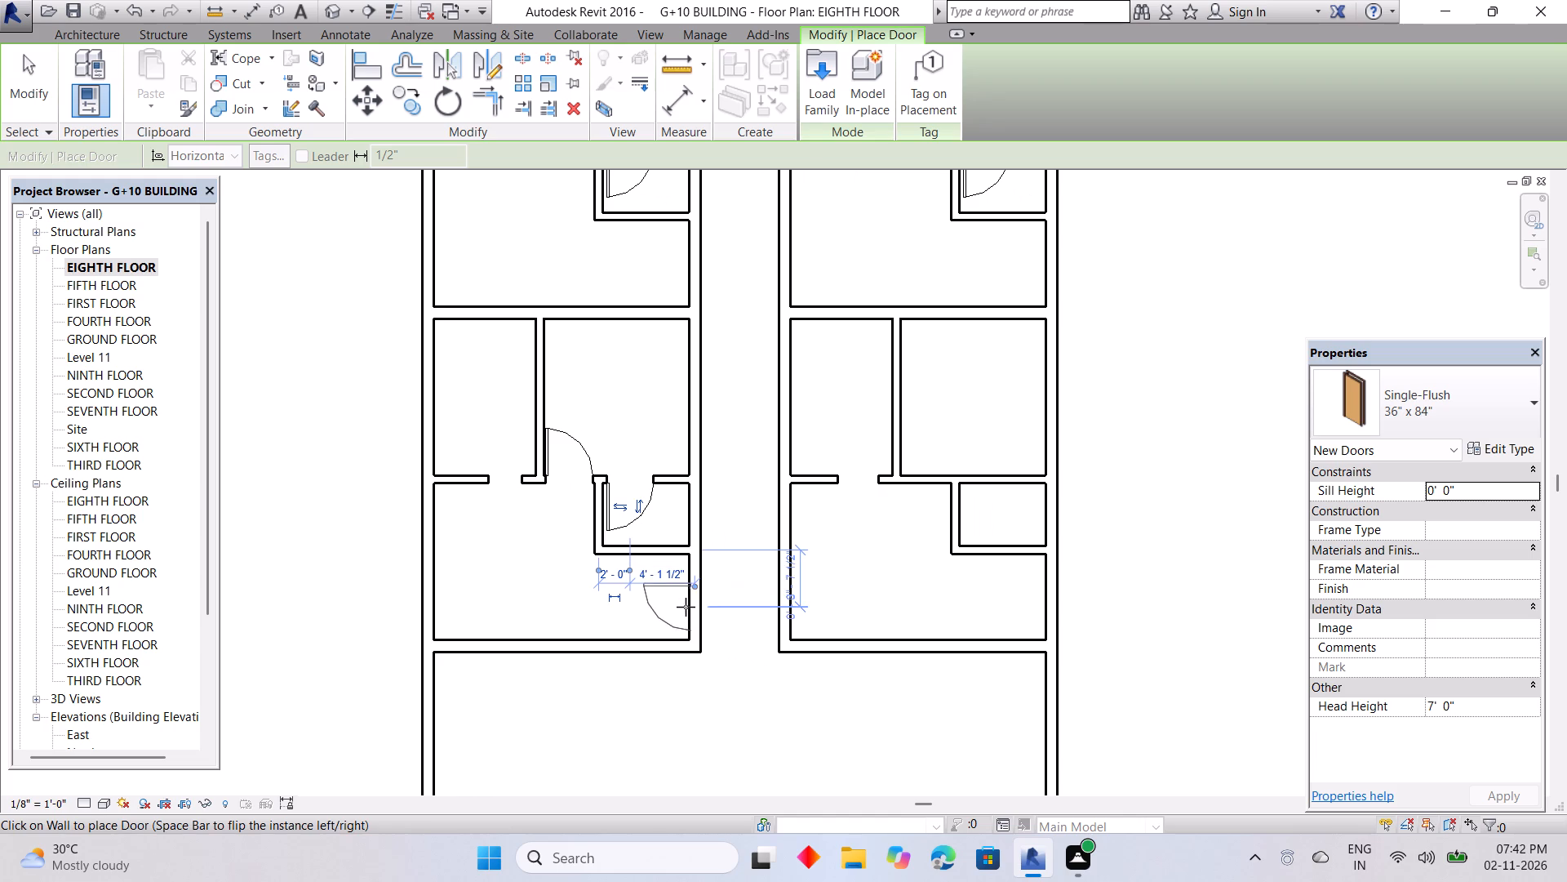
pyautogui.press('space')
pyautogui.click(685, 607)
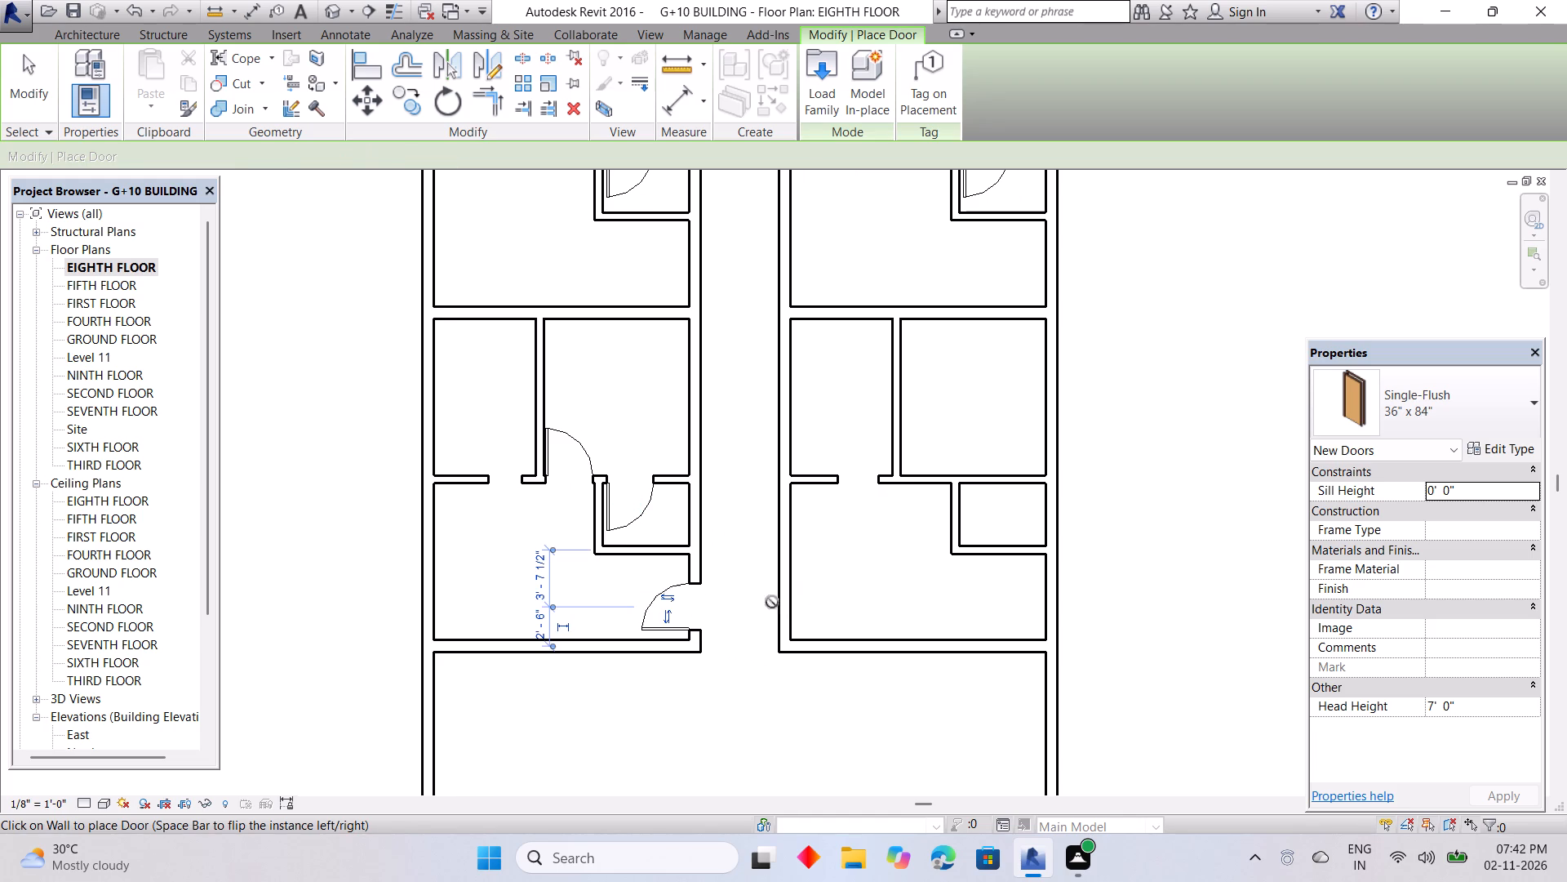
pyautogui.press('space')
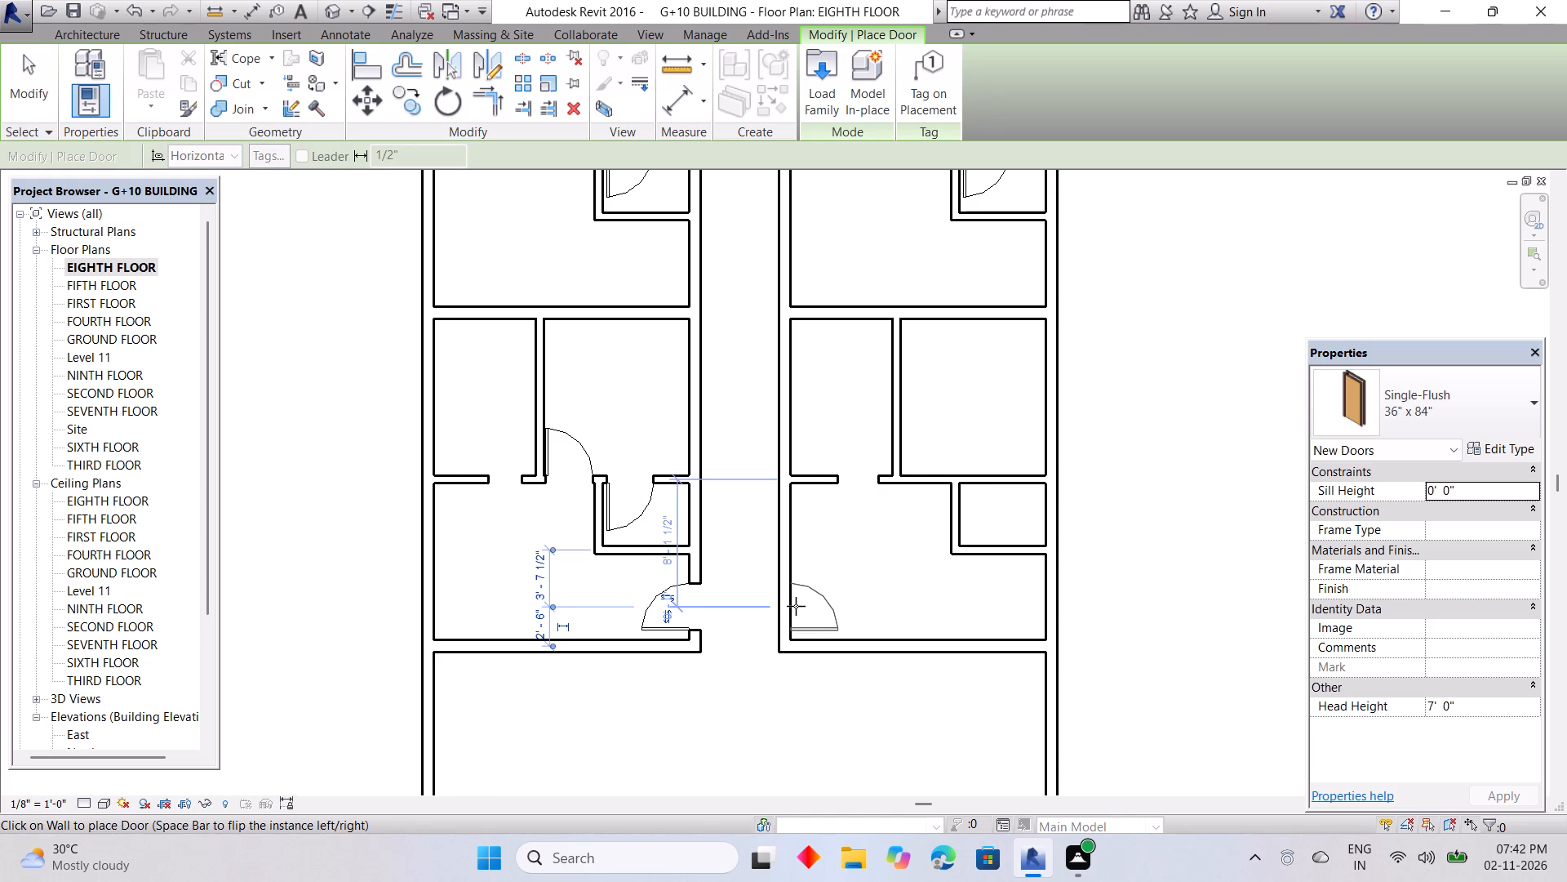
pyautogui.click(796, 606)
# Place Single-Flush 36" x 84" entrance doors in the corridor walls of the third-row units, about 2'-6" from the south partition.
pyautogui.moveTo(776, 461); pyautogui.dragTo(827, 654, button='middle')
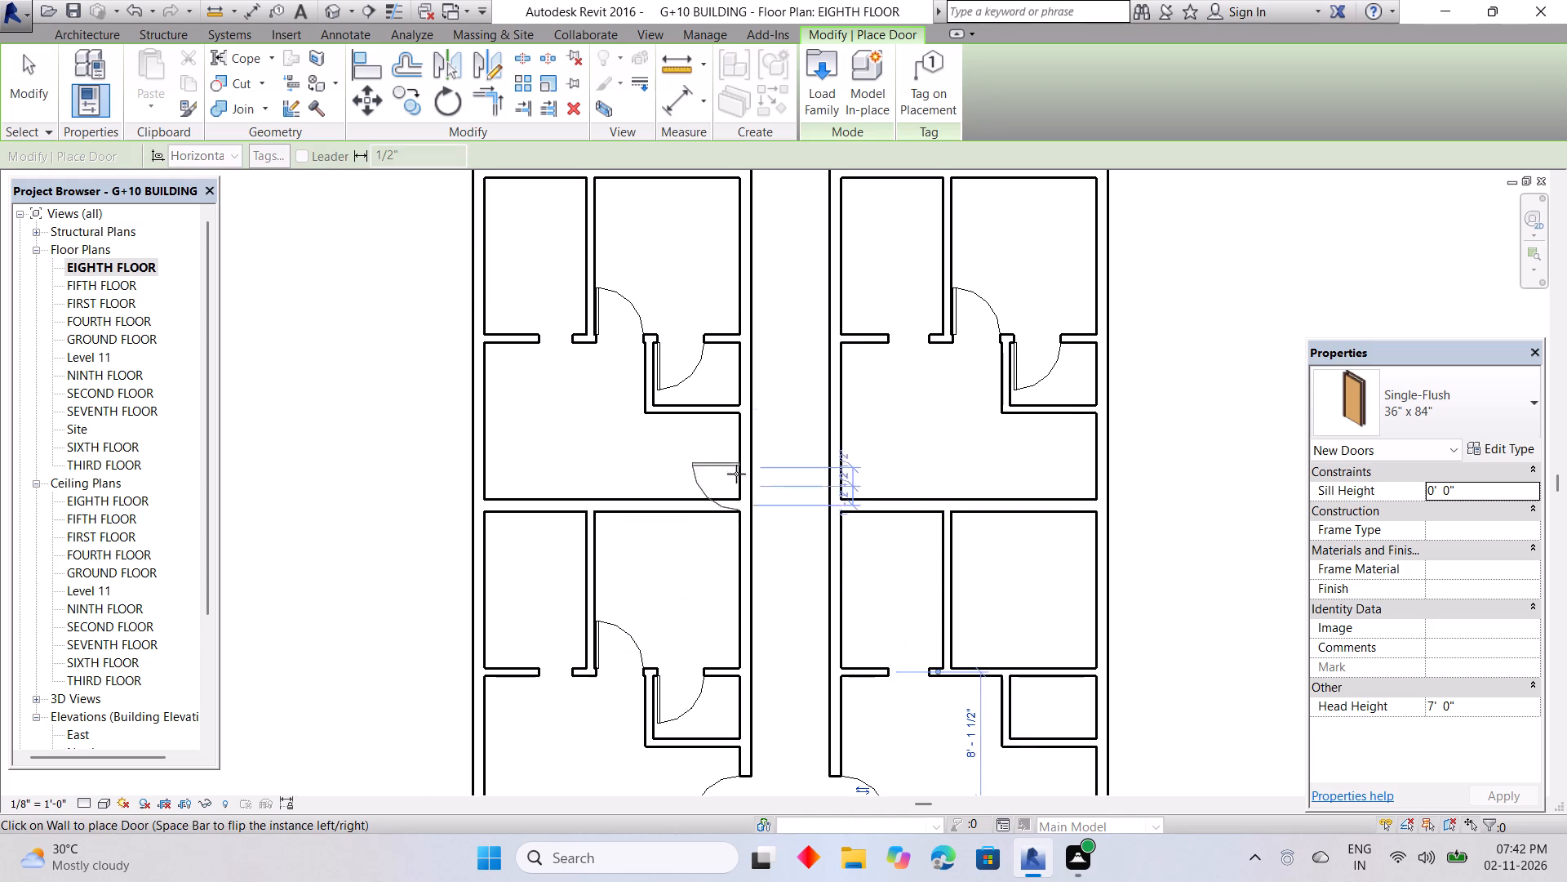
pyautogui.press('space')
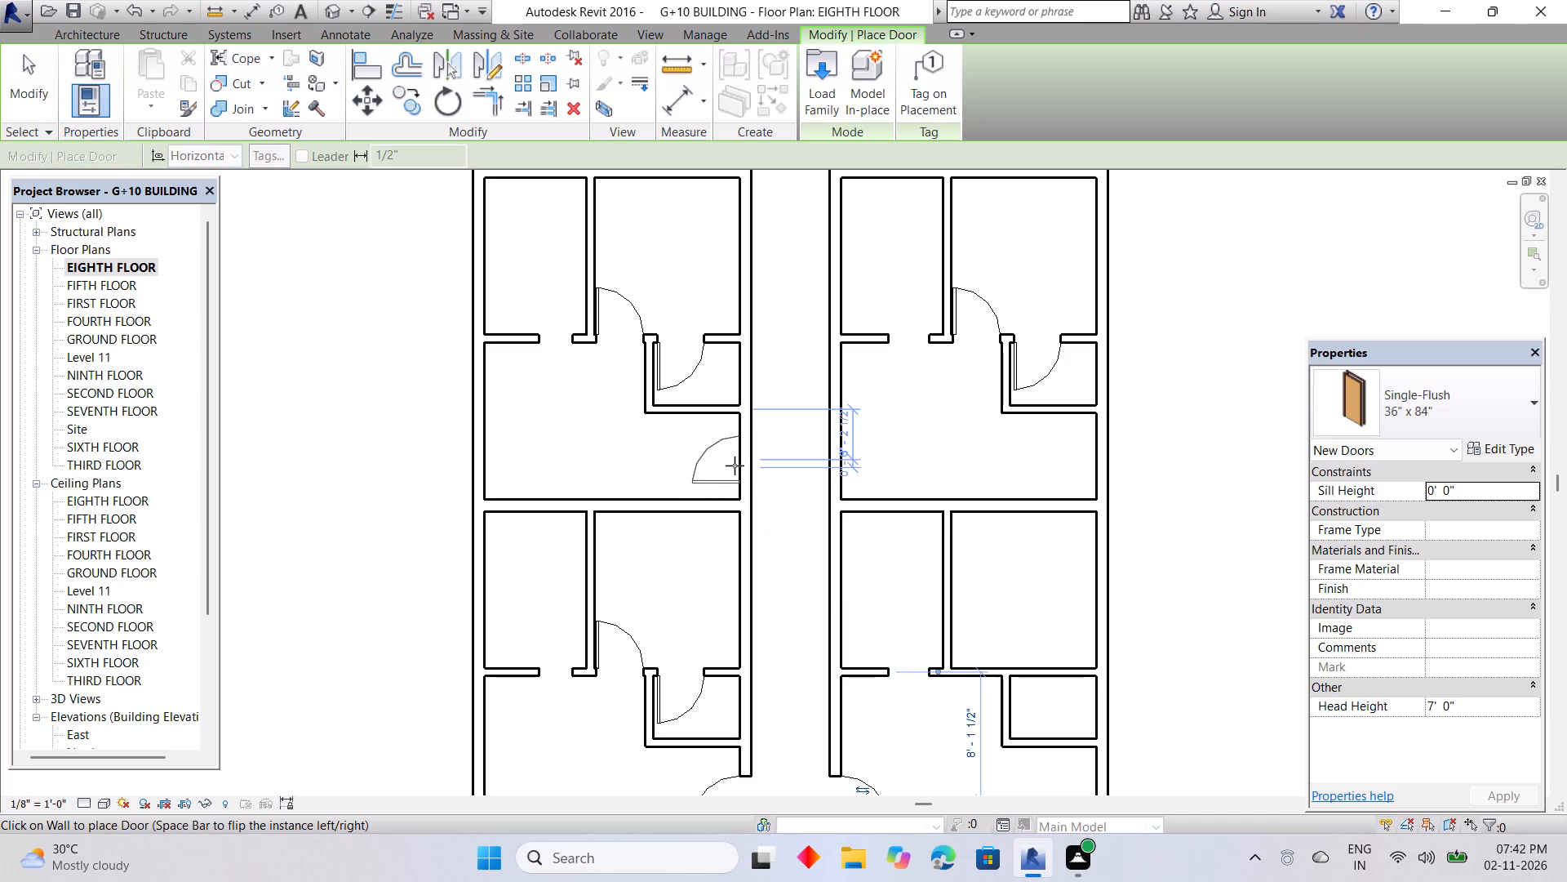
pyautogui.click(735, 467)
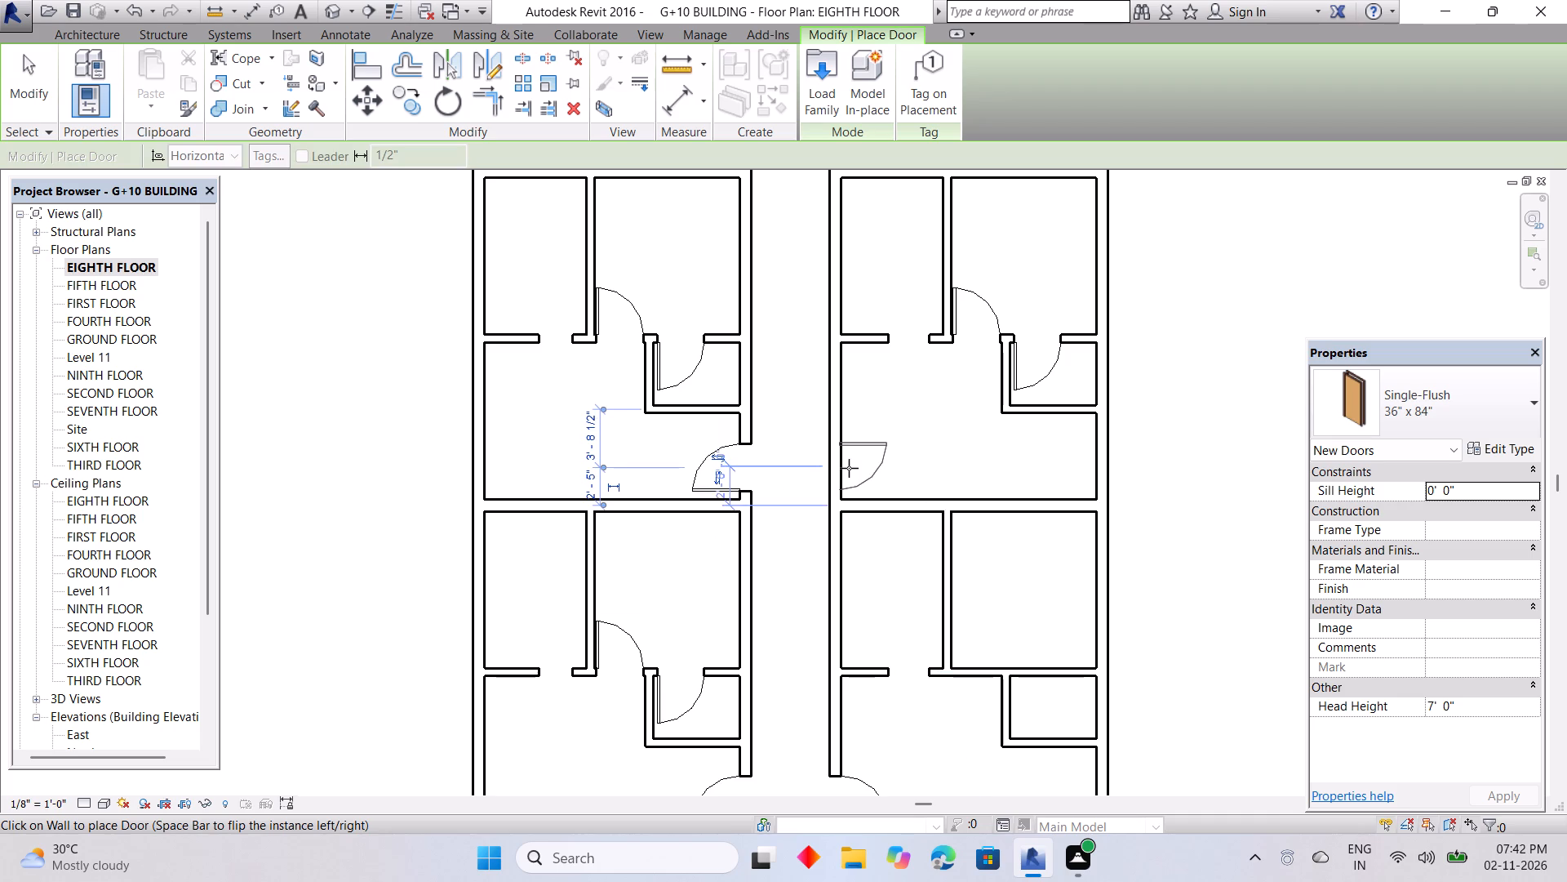
pyautogui.press('space')
pyautogui.click(848, 467)
pyautogui.moveTo(840, 404); pyautogui.dragTo(903, 643, button='middle')
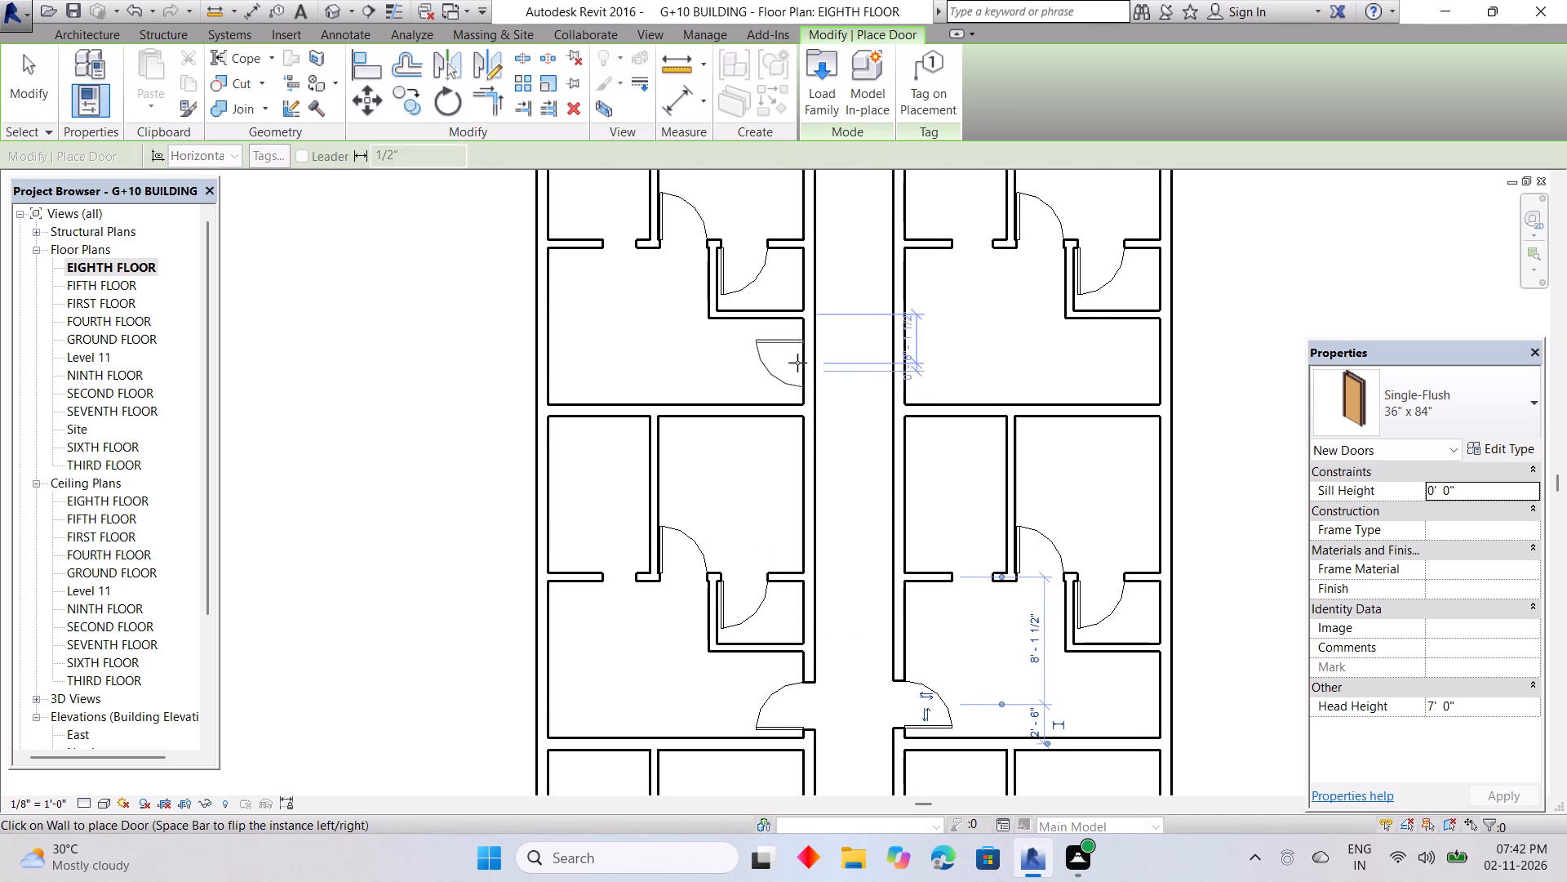
# Place a south-hinged Single-Flush 36" x 84" entrance door in the second-row west unit's corridor wall, centred 2'-6" from the south partition.
pyautogui.moveTo(797, 362); pyautogui.dragTo(835, 490, button='middle')
pyautogui.press('space')
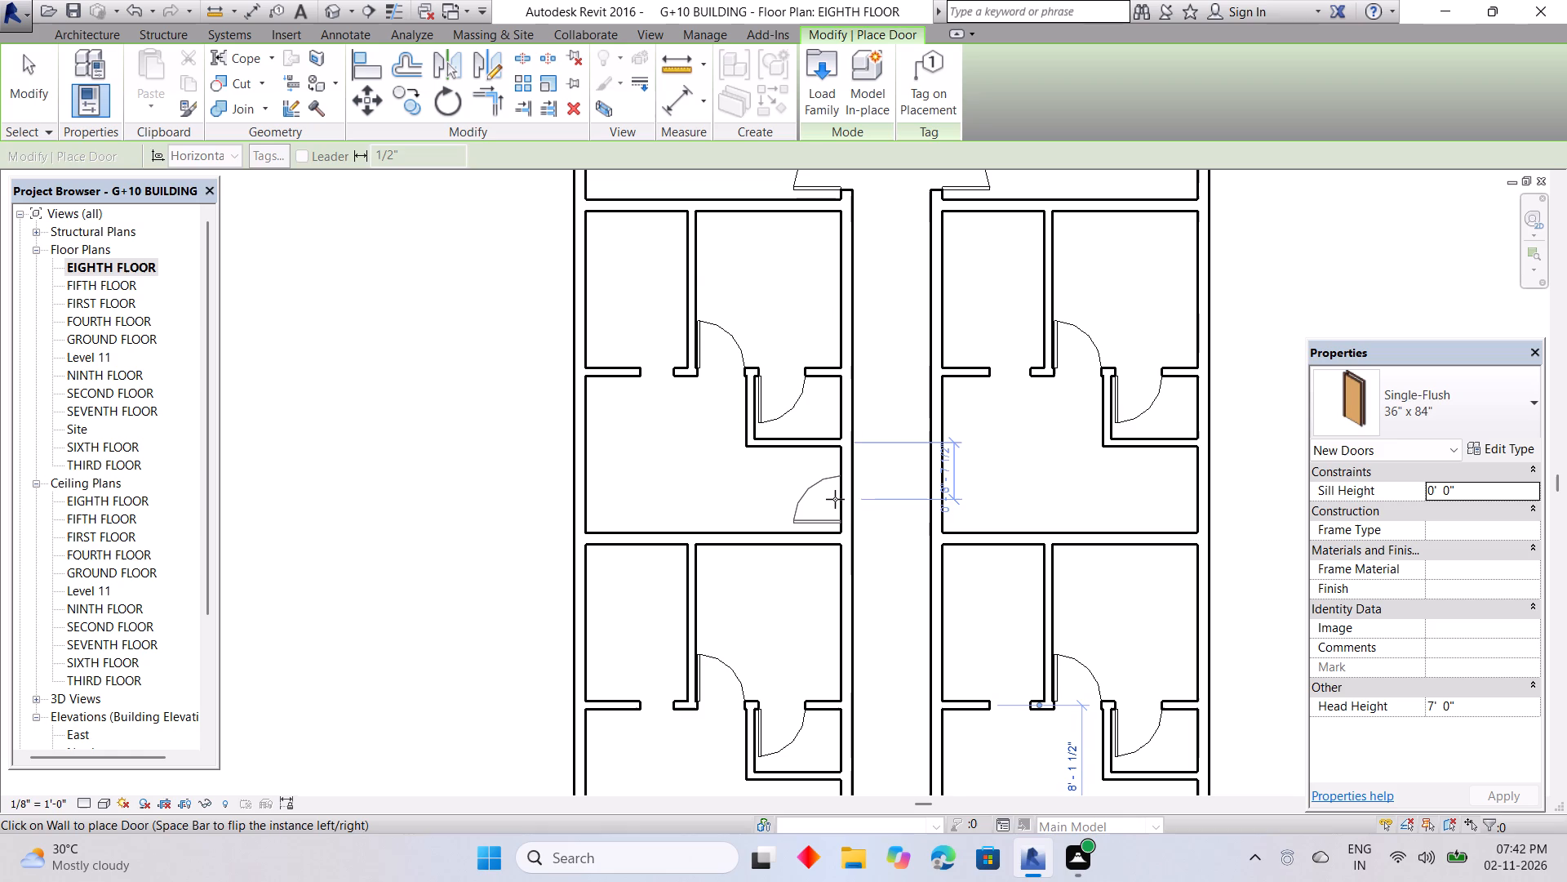
pyautogui.click(835, 499)
pyautogui.press('space')
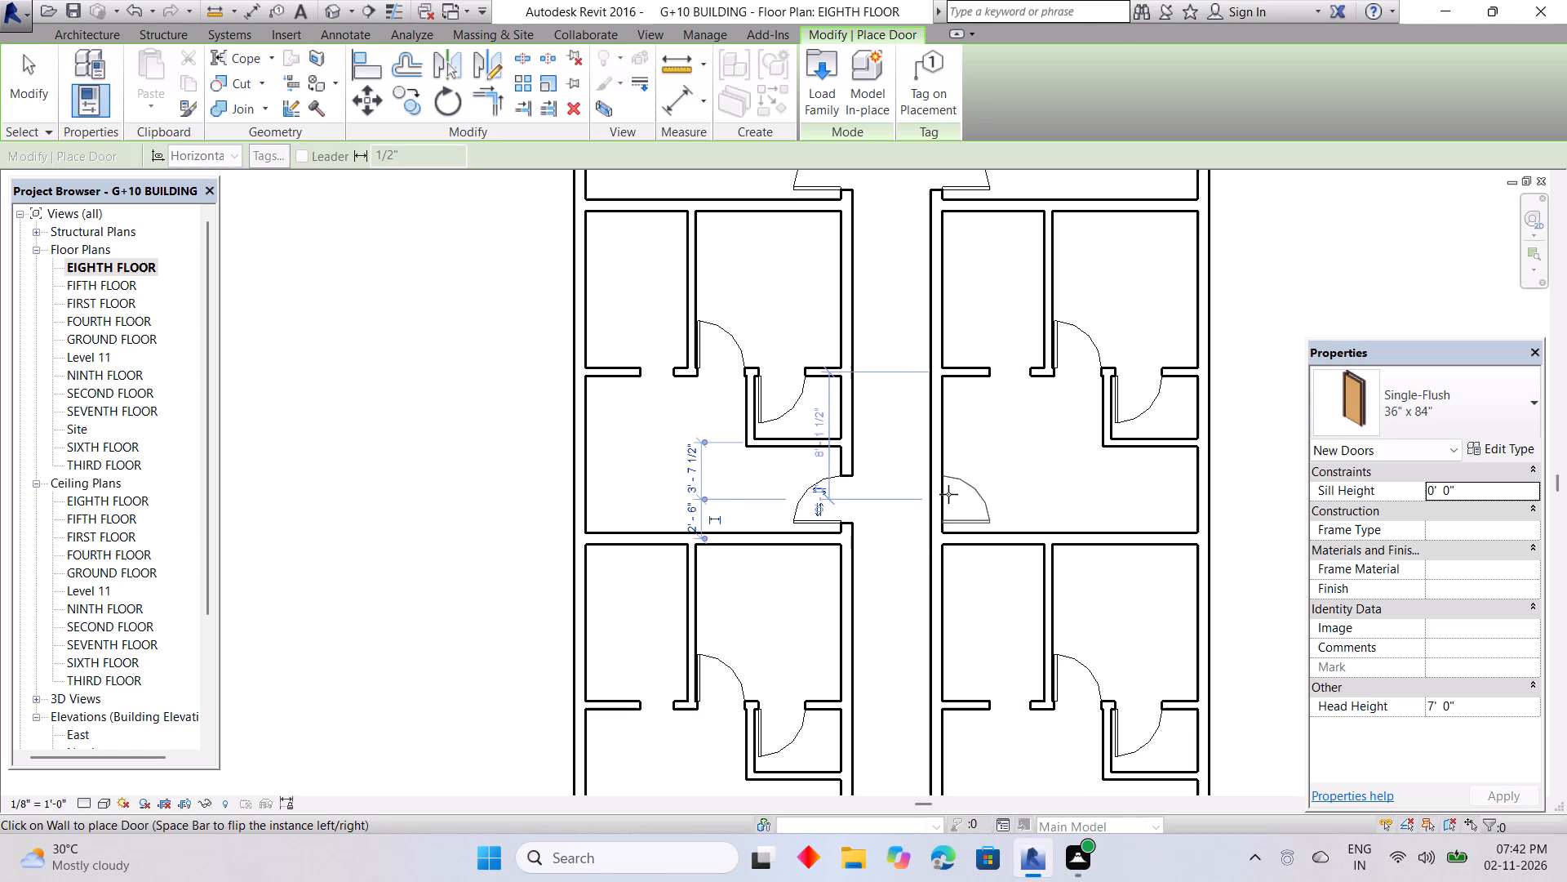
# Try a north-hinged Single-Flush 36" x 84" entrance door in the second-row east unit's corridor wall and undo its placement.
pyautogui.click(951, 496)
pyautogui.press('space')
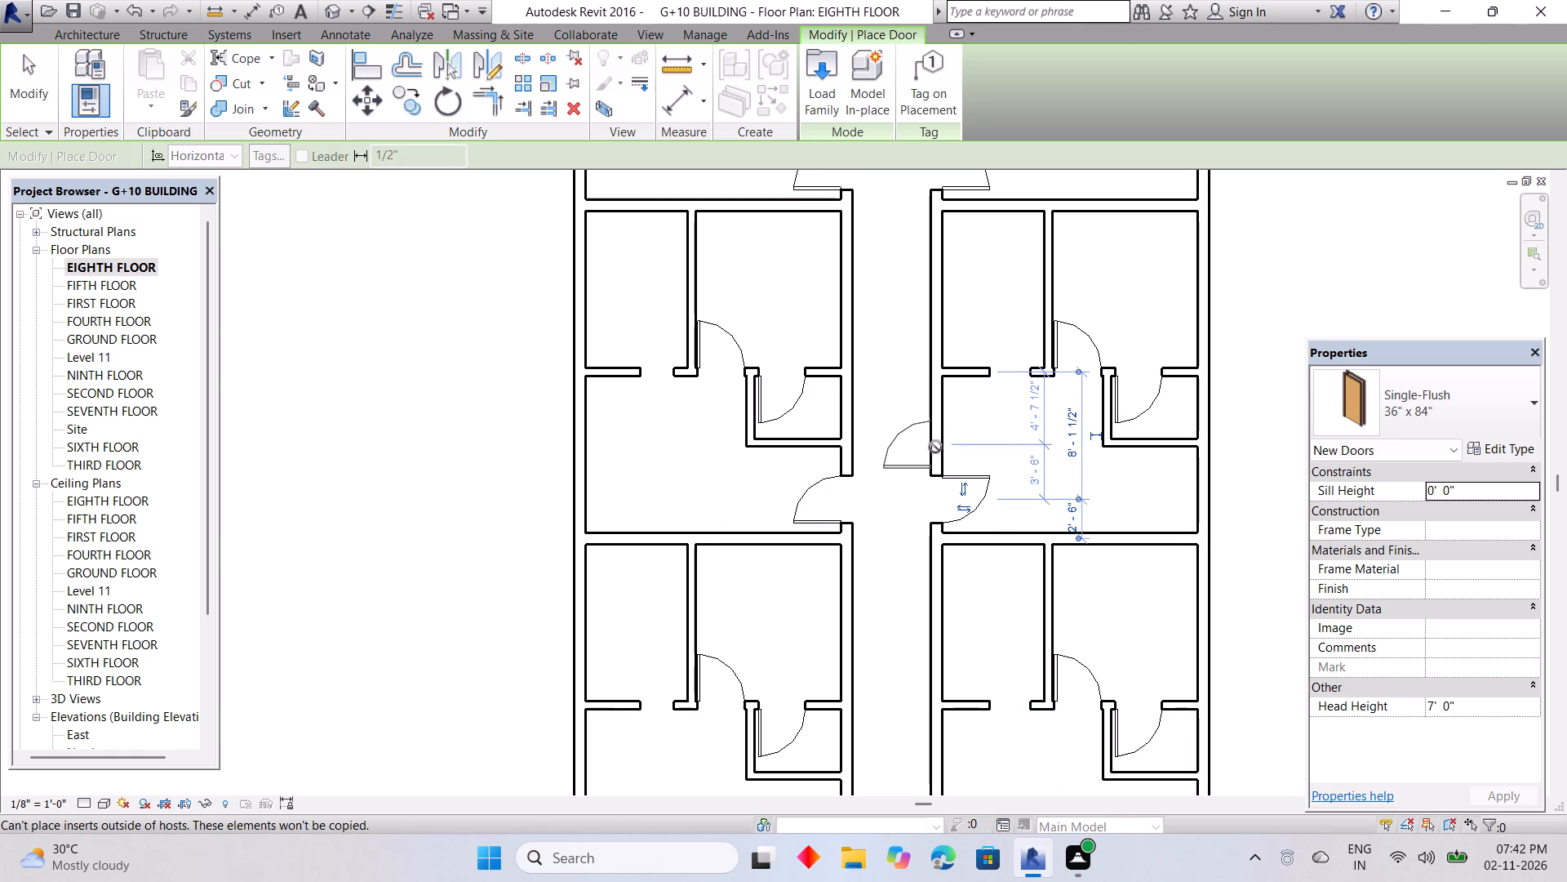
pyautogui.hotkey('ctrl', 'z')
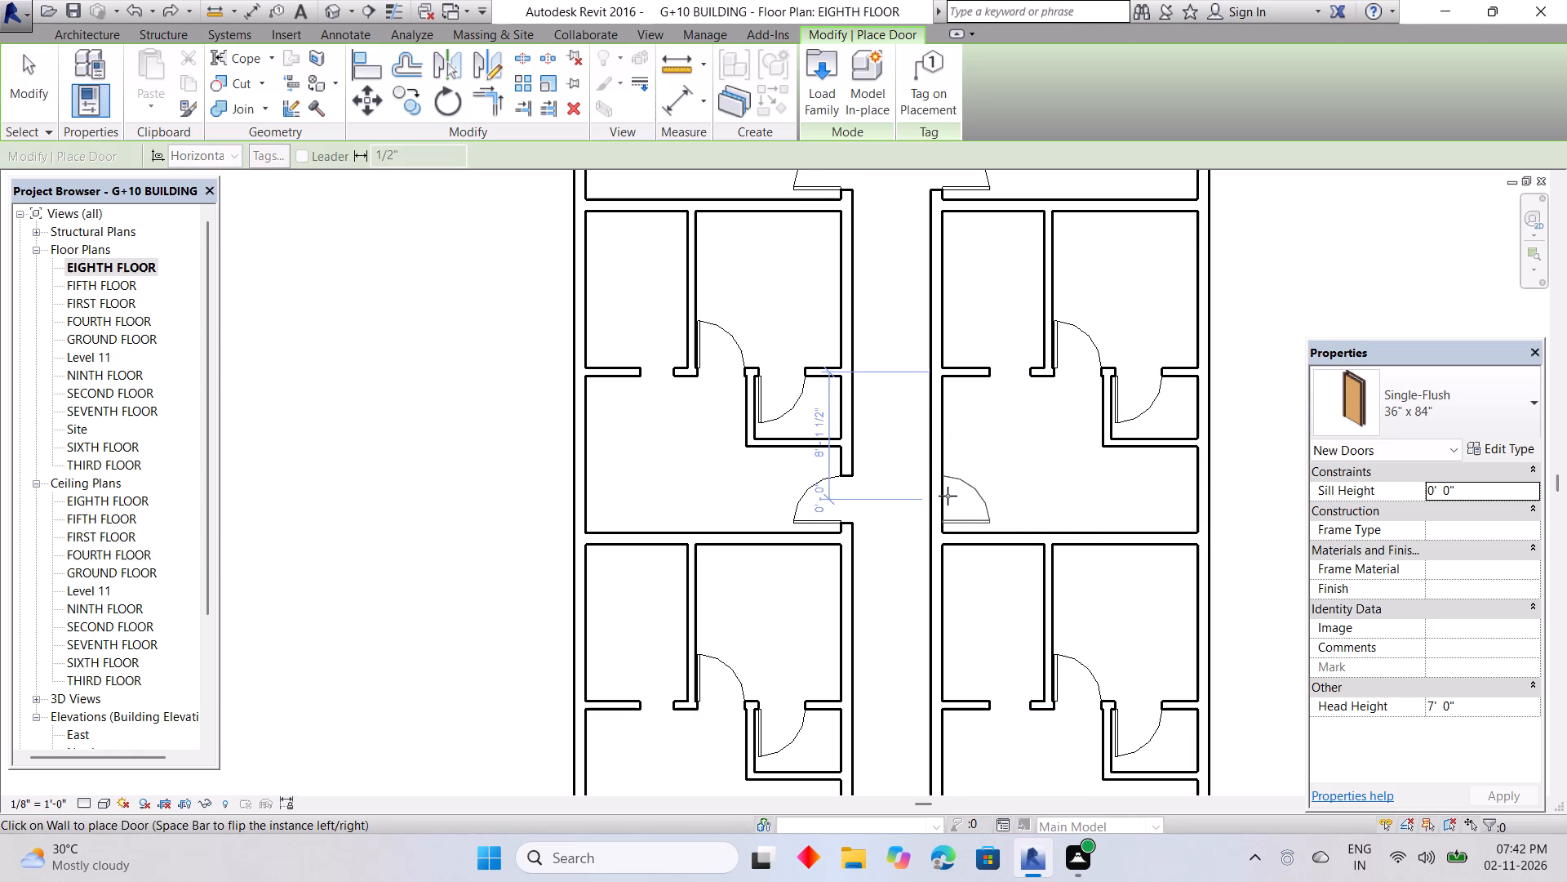
# Place a south-hinged Single-Flush 36" x 84" entrance door in the second-row east unit's corridor wall, centred 2'-6" from the south partition.
pyautogui.click(948, 496)
pyautogui.moveTo(950, 420); pyautogui.dragTo(951, 558, button='middle')
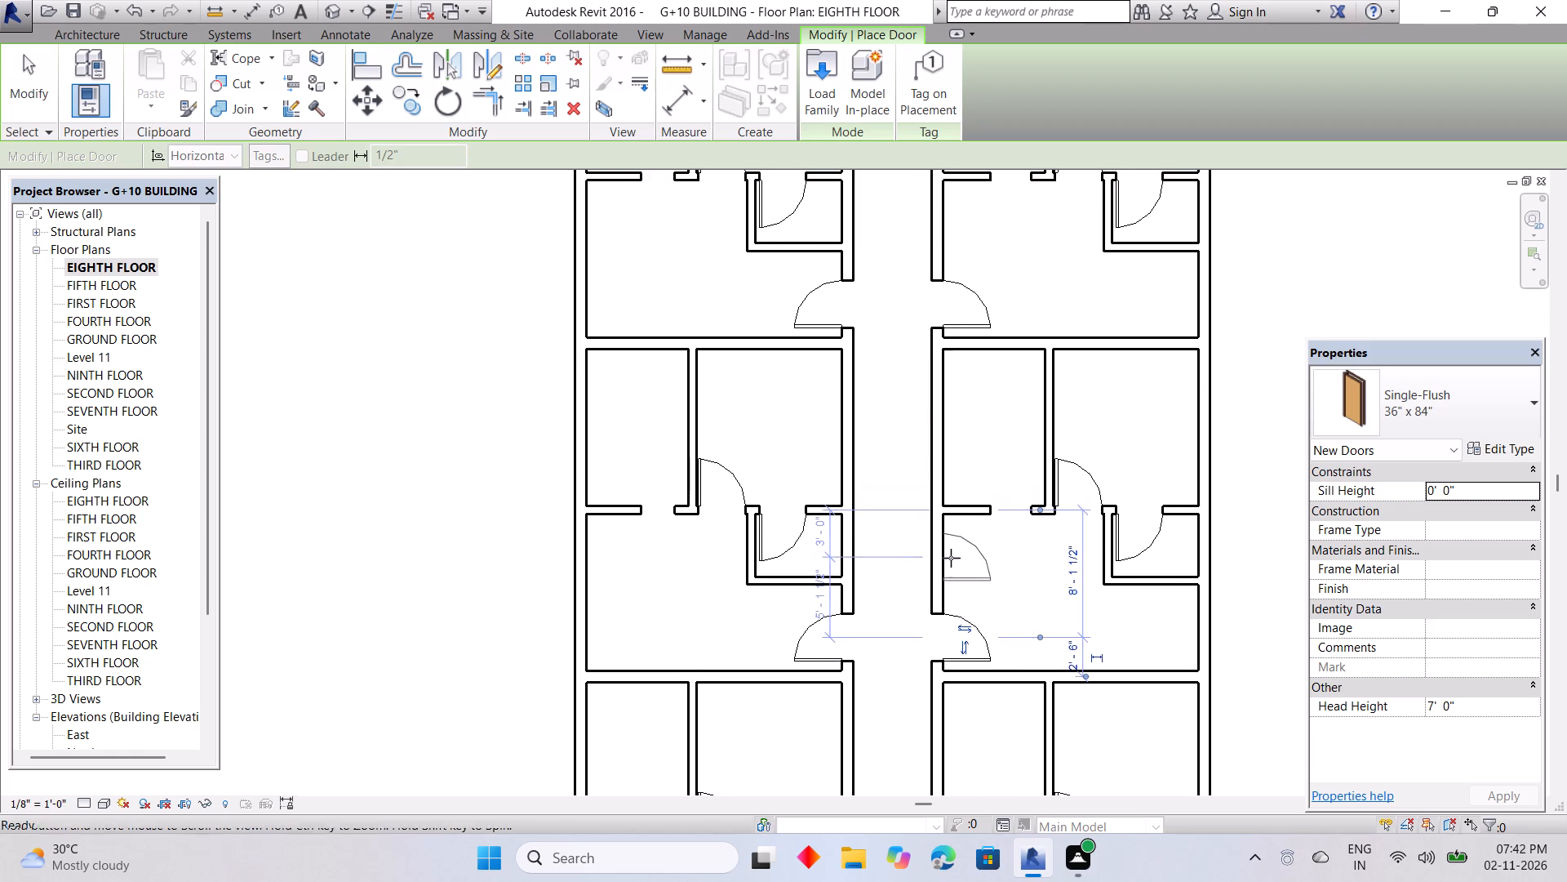
pyautogui.scroll(-4, 934, 521)
pyautogui.press('Escape')
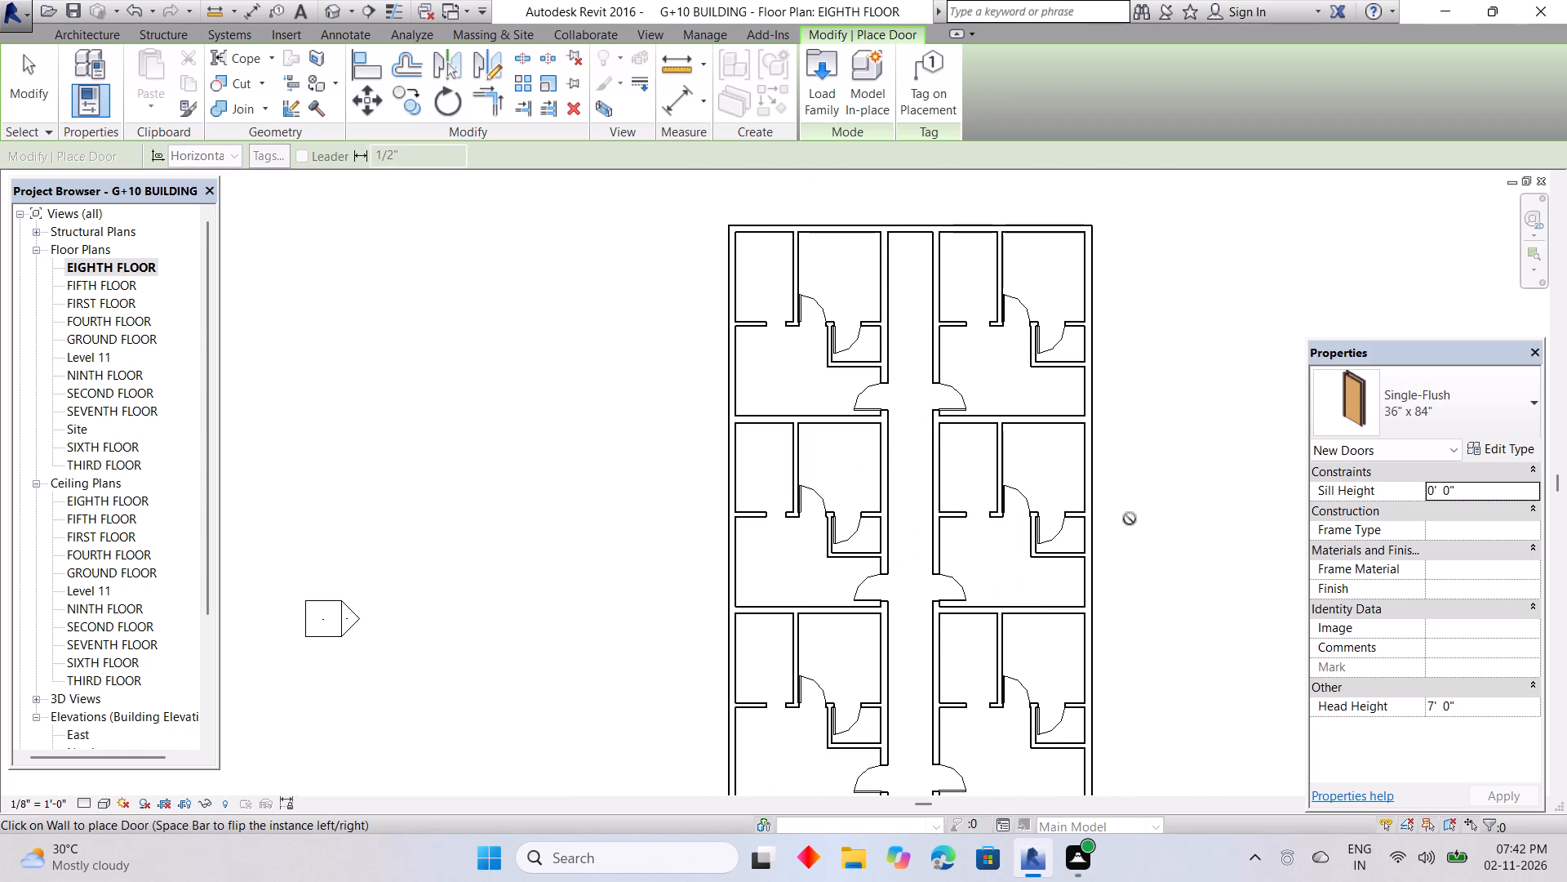
pyautogui.press('Escape')
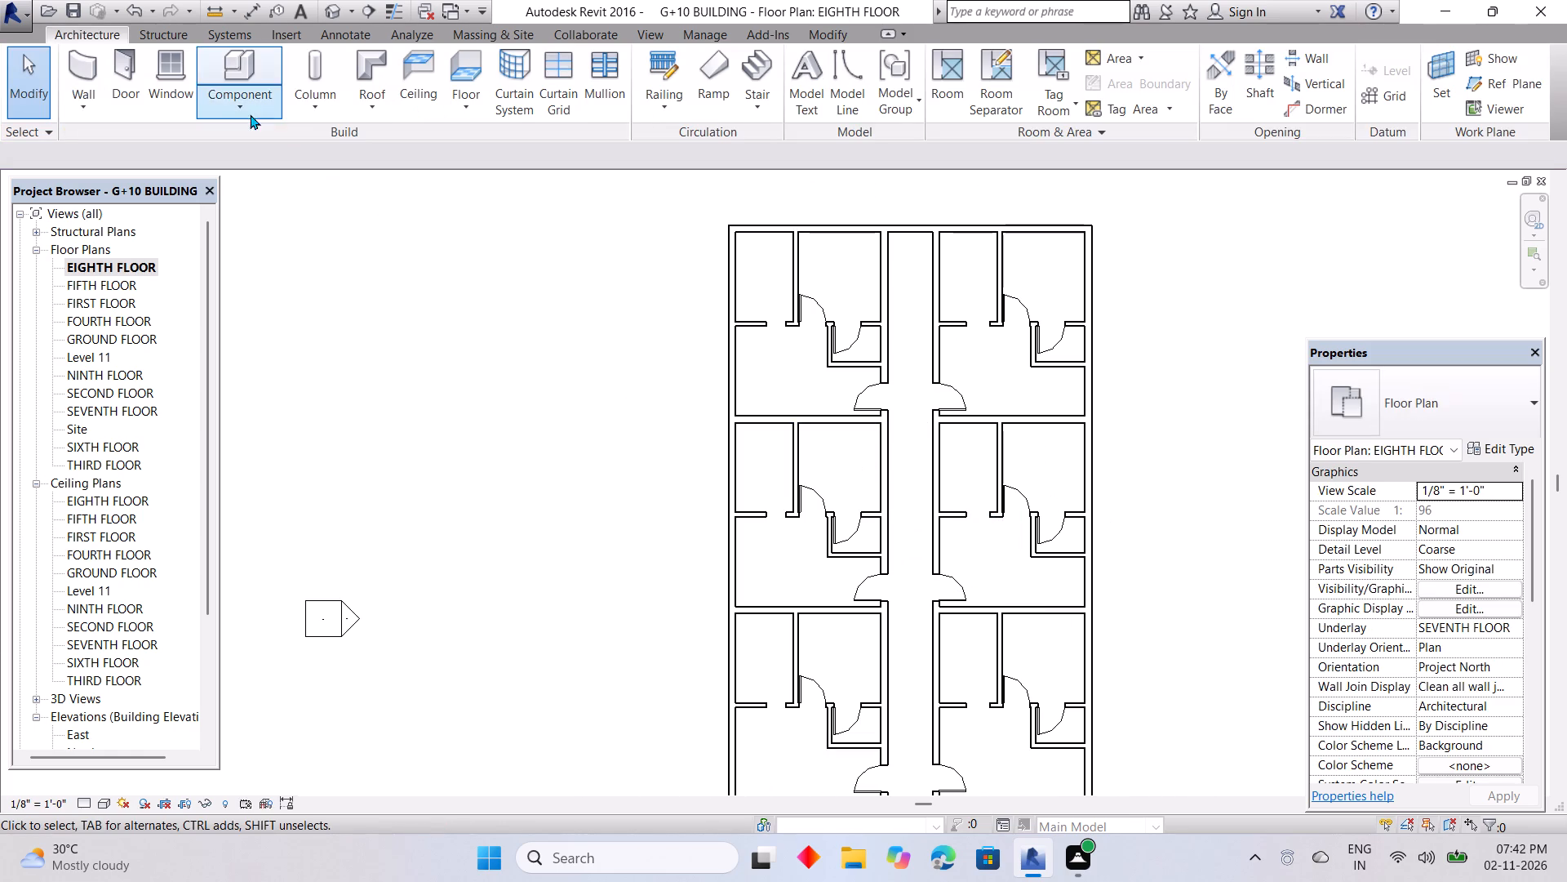
# Place a Fixed 36" x 48" window in the north exterior wall of each northernmost unit's bedroom.
pyautogui.click(183, 82)
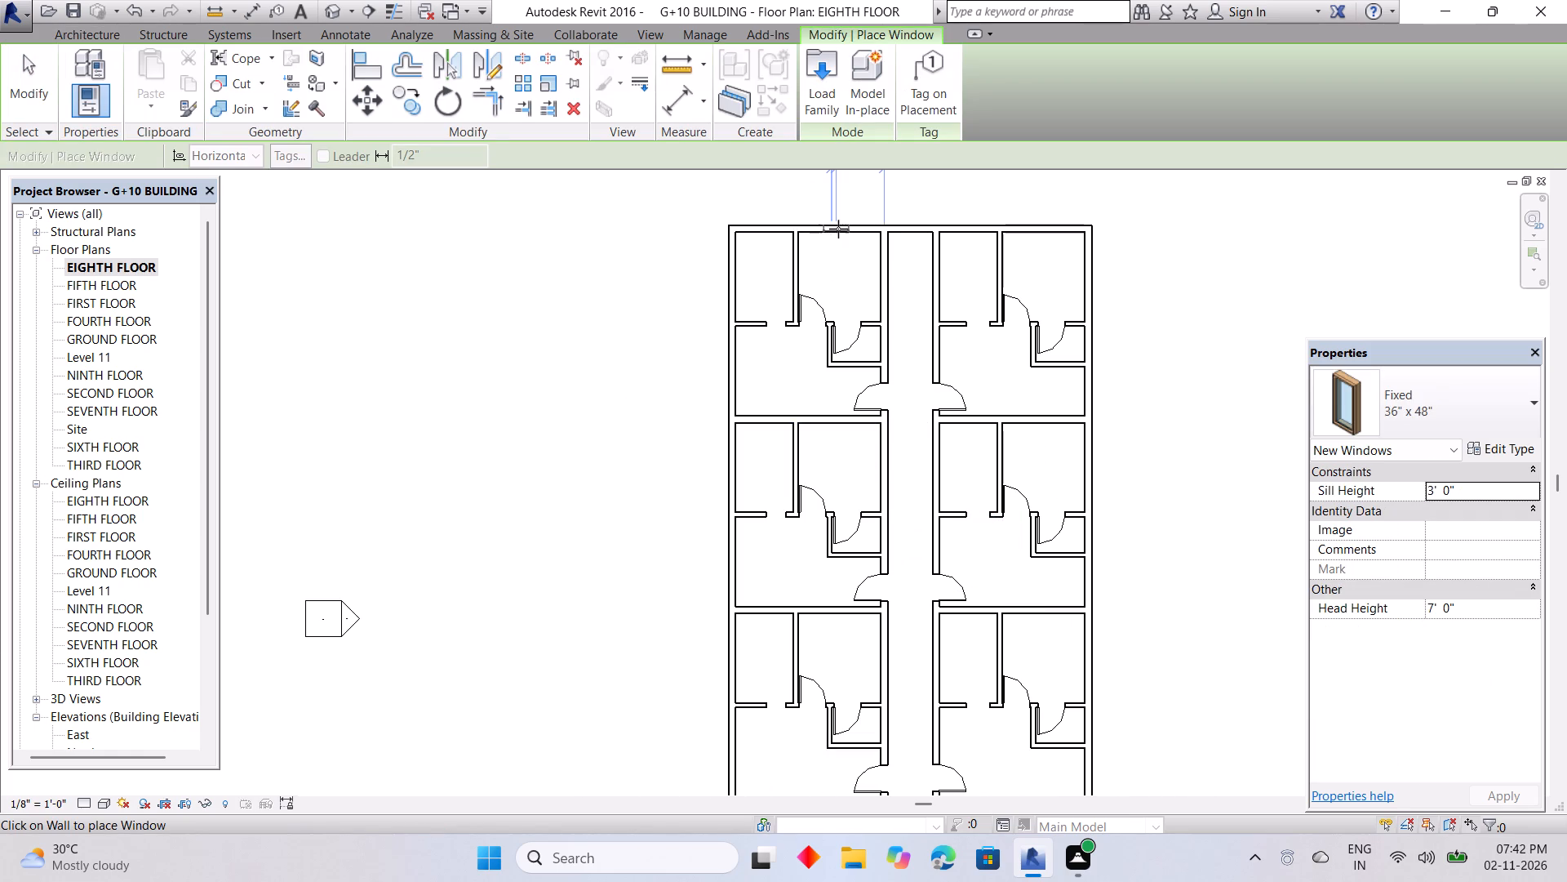
pyautogui.click(832, 226)
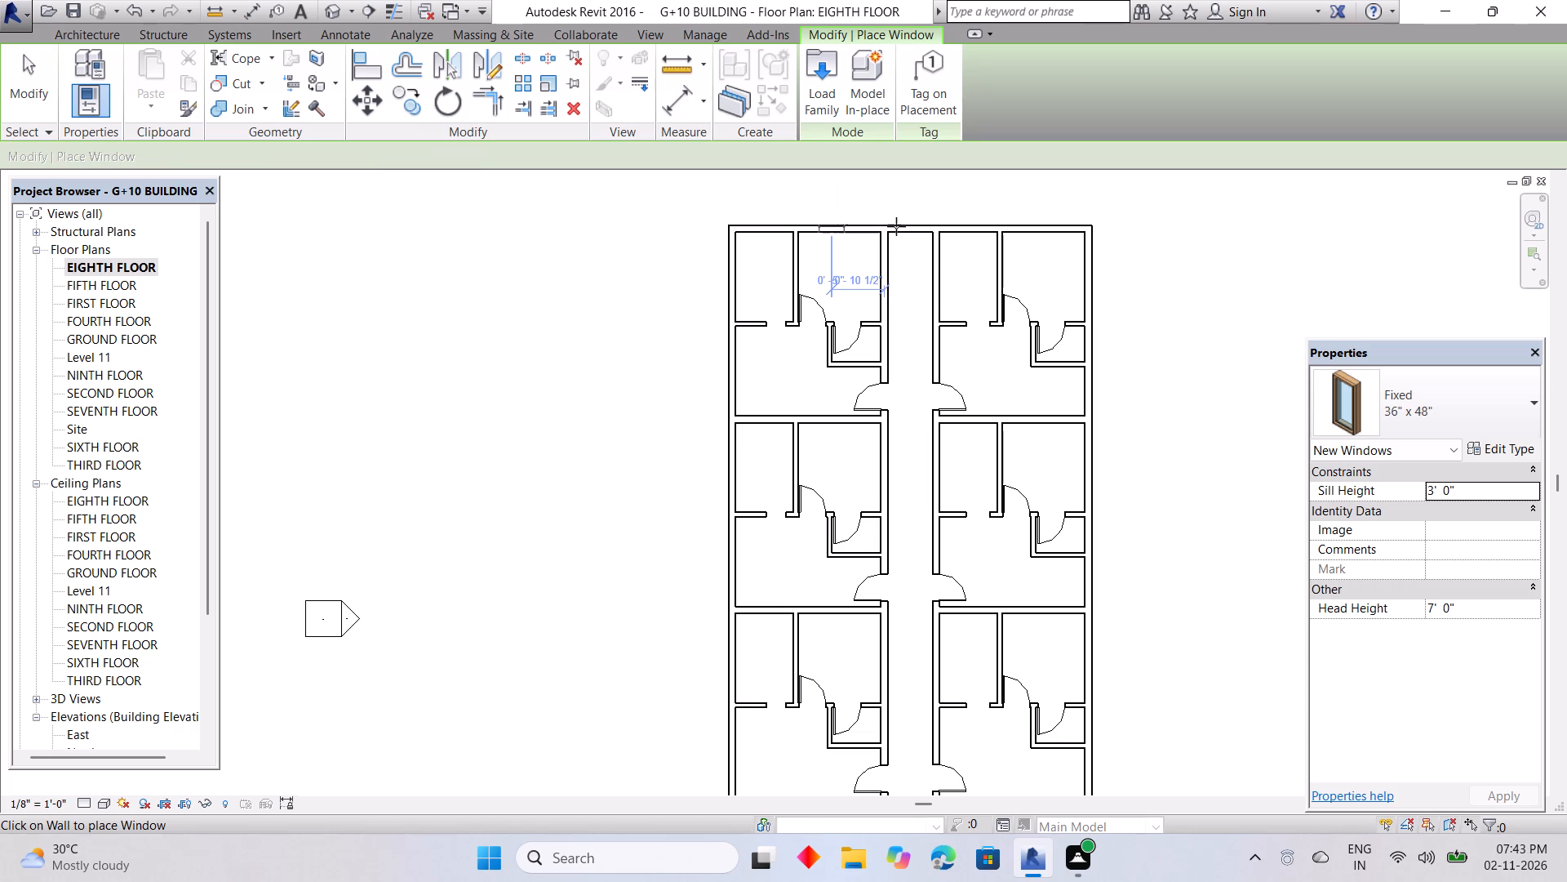
pyautogui.click(1032, 228)
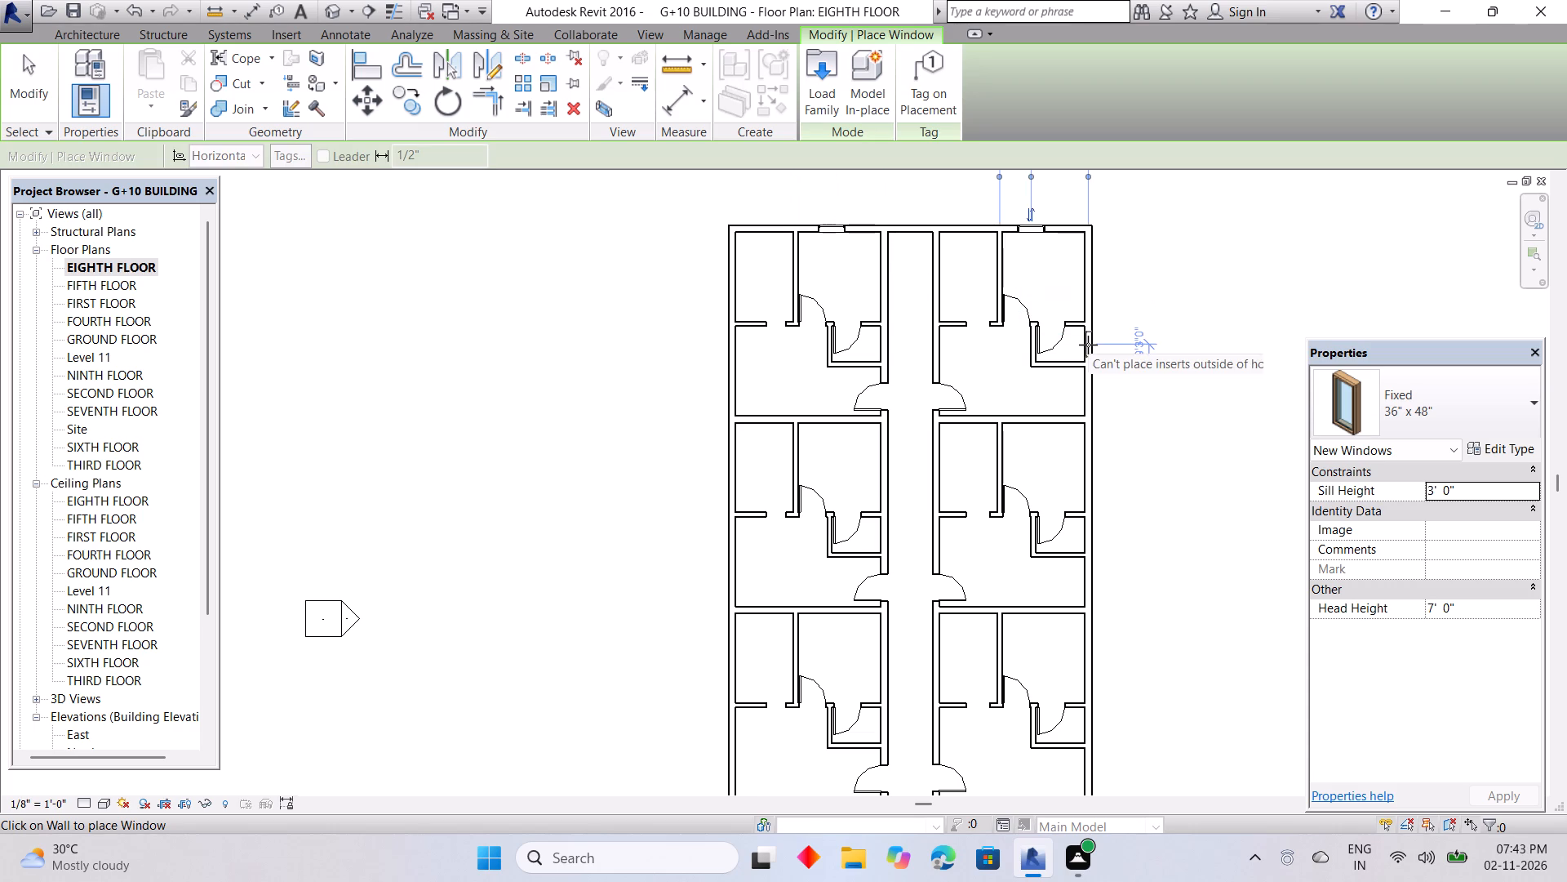
# Place Fixed 36" x 48" bathroom windows in the east exterior wall of all four east units, centred 2'-3" from the partitions.
pyautogui.click(1099, 344)
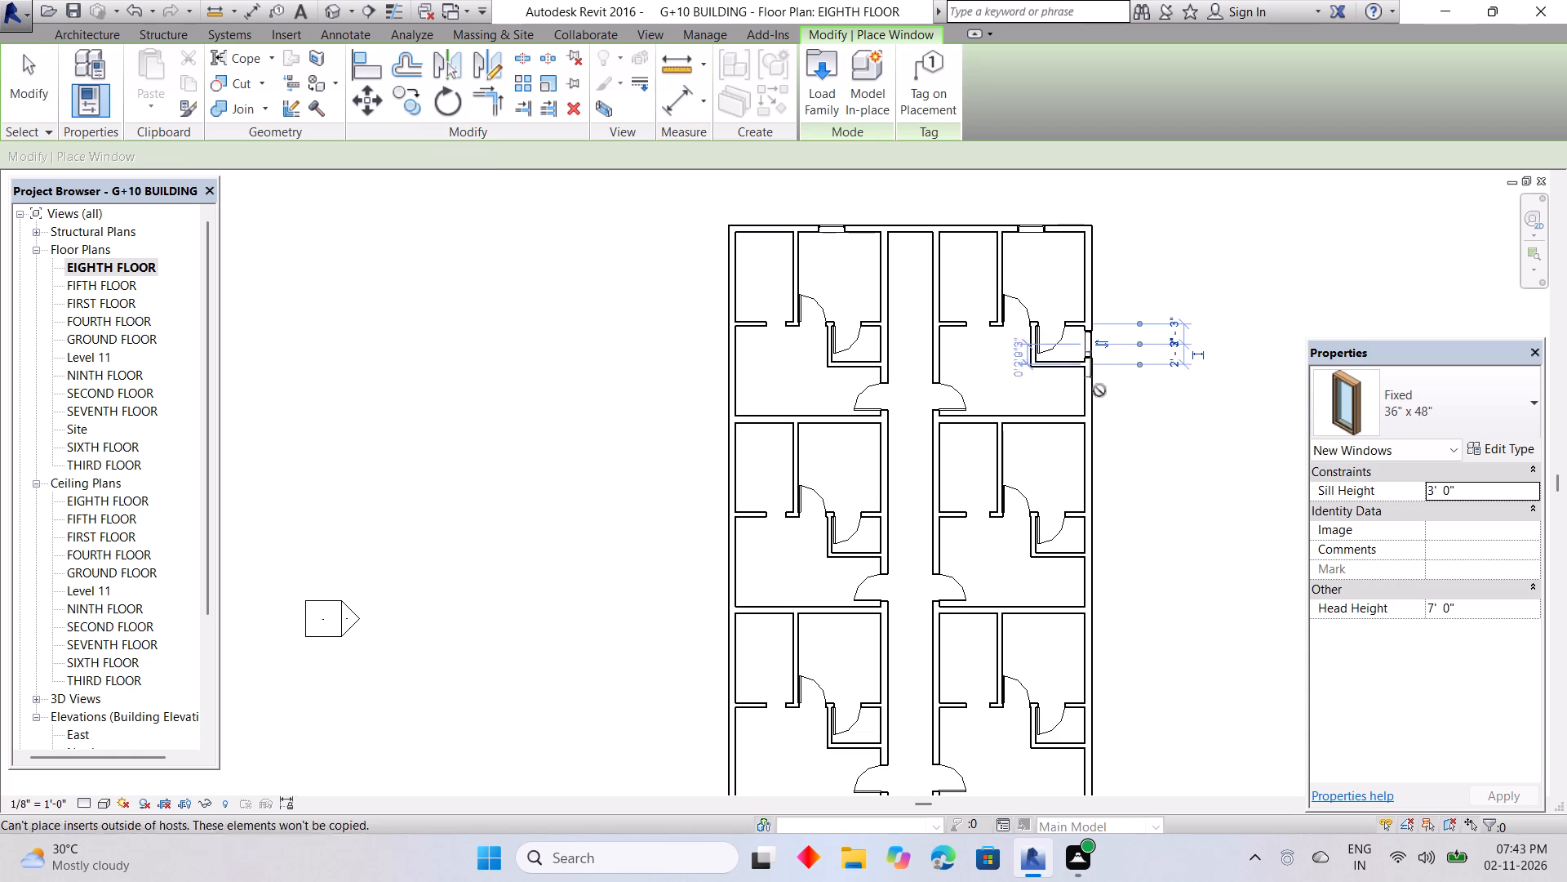
pyautogui.click(1098, 534)
pyautogui.moveTo(1120, 546); pyautogui.dragTo(1102, 217, button='middle')
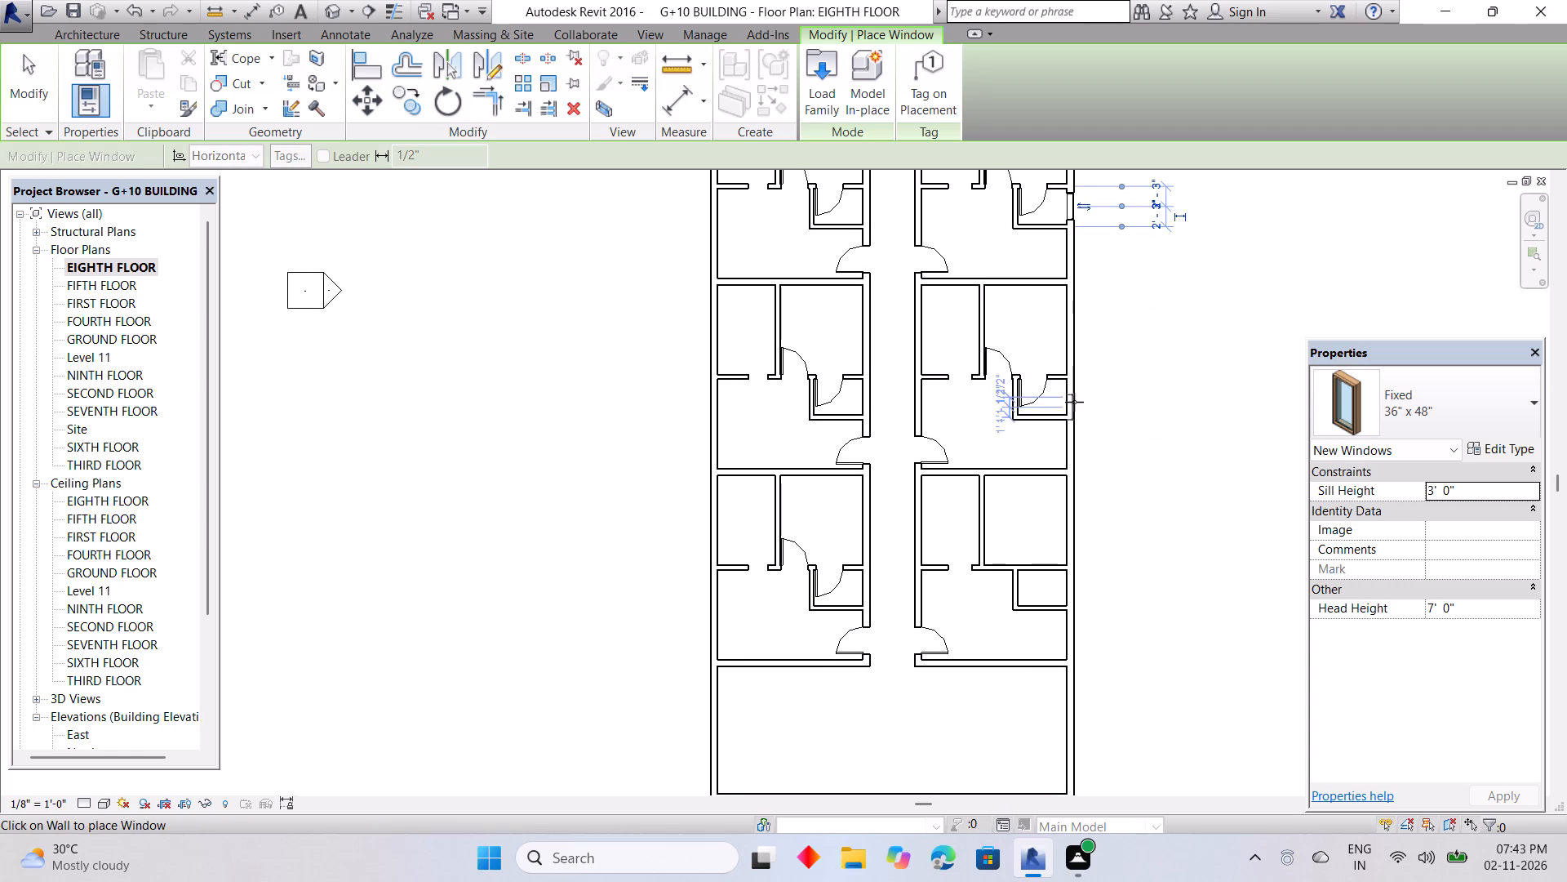
pyautogui.click(1077, 397)
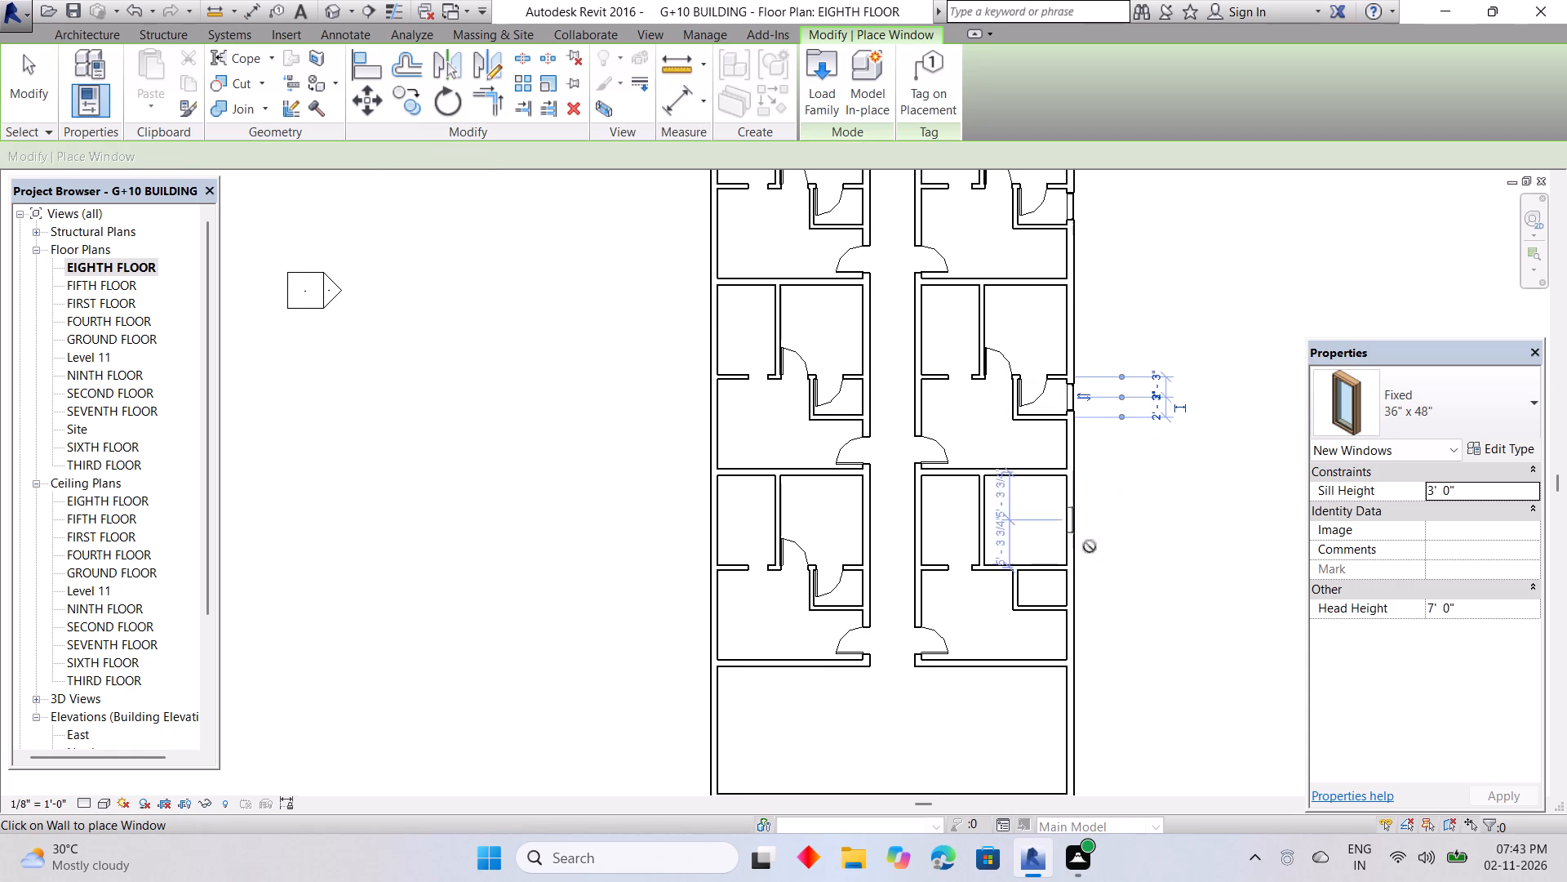
pyautogui.scroll(3, 1077, 586)
pyautogui.click(1073, 591)
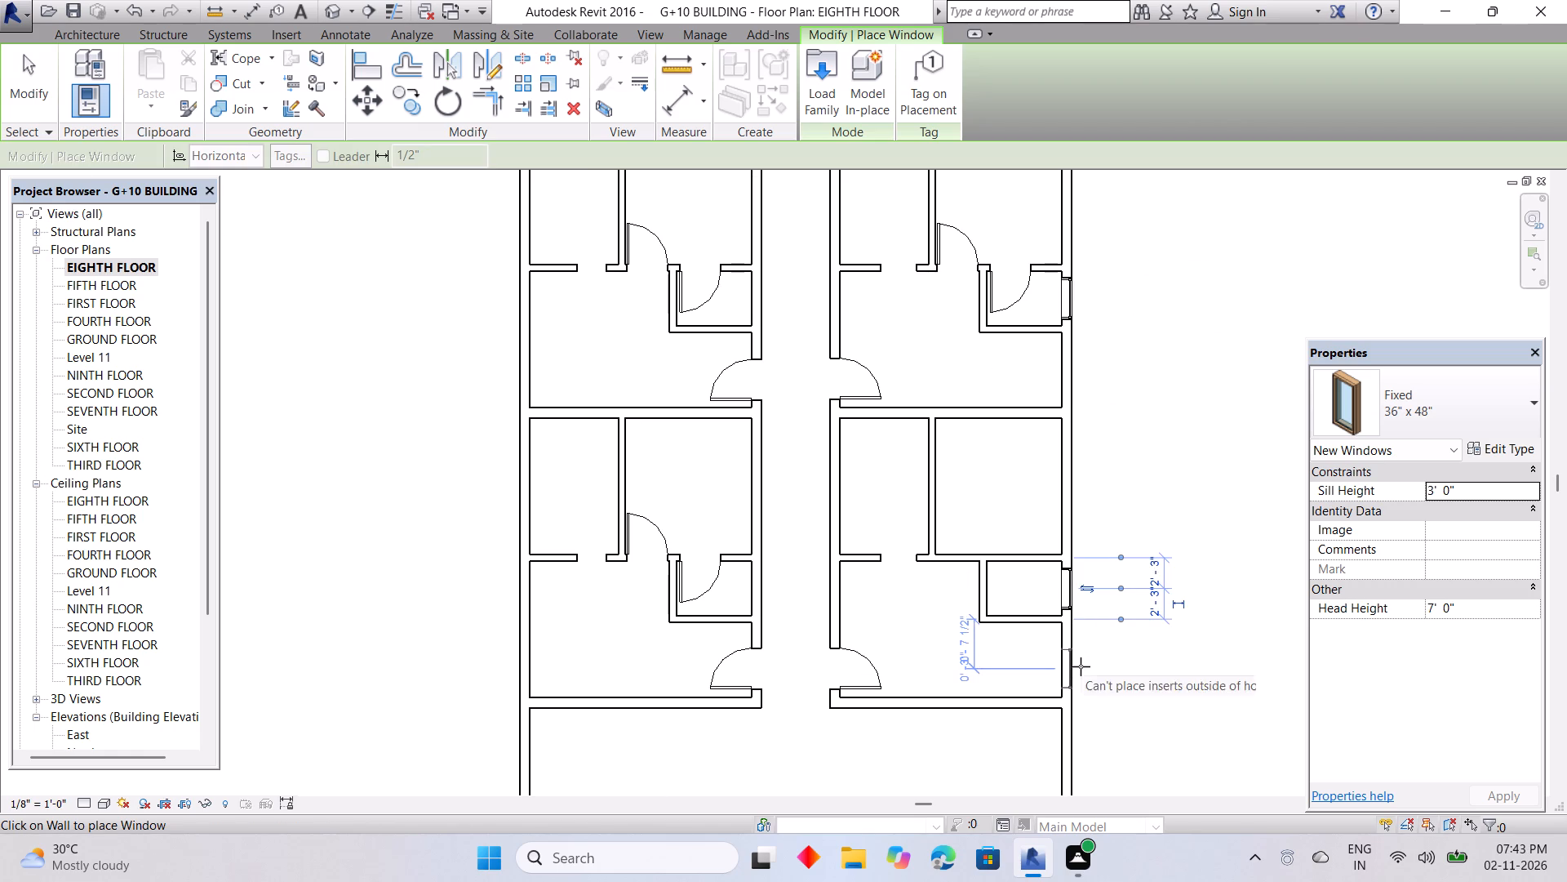
# Place Fixed 36" x 48" windows in the east exterior wall below all four east units' bathrooms, centred about 3'-0 3/4" from the south partitions.
pyautogui.click(1081, 666)
pyautogui.moveTo(1075, 550); pyautogui.dragTo(1121, 740, button='middle')
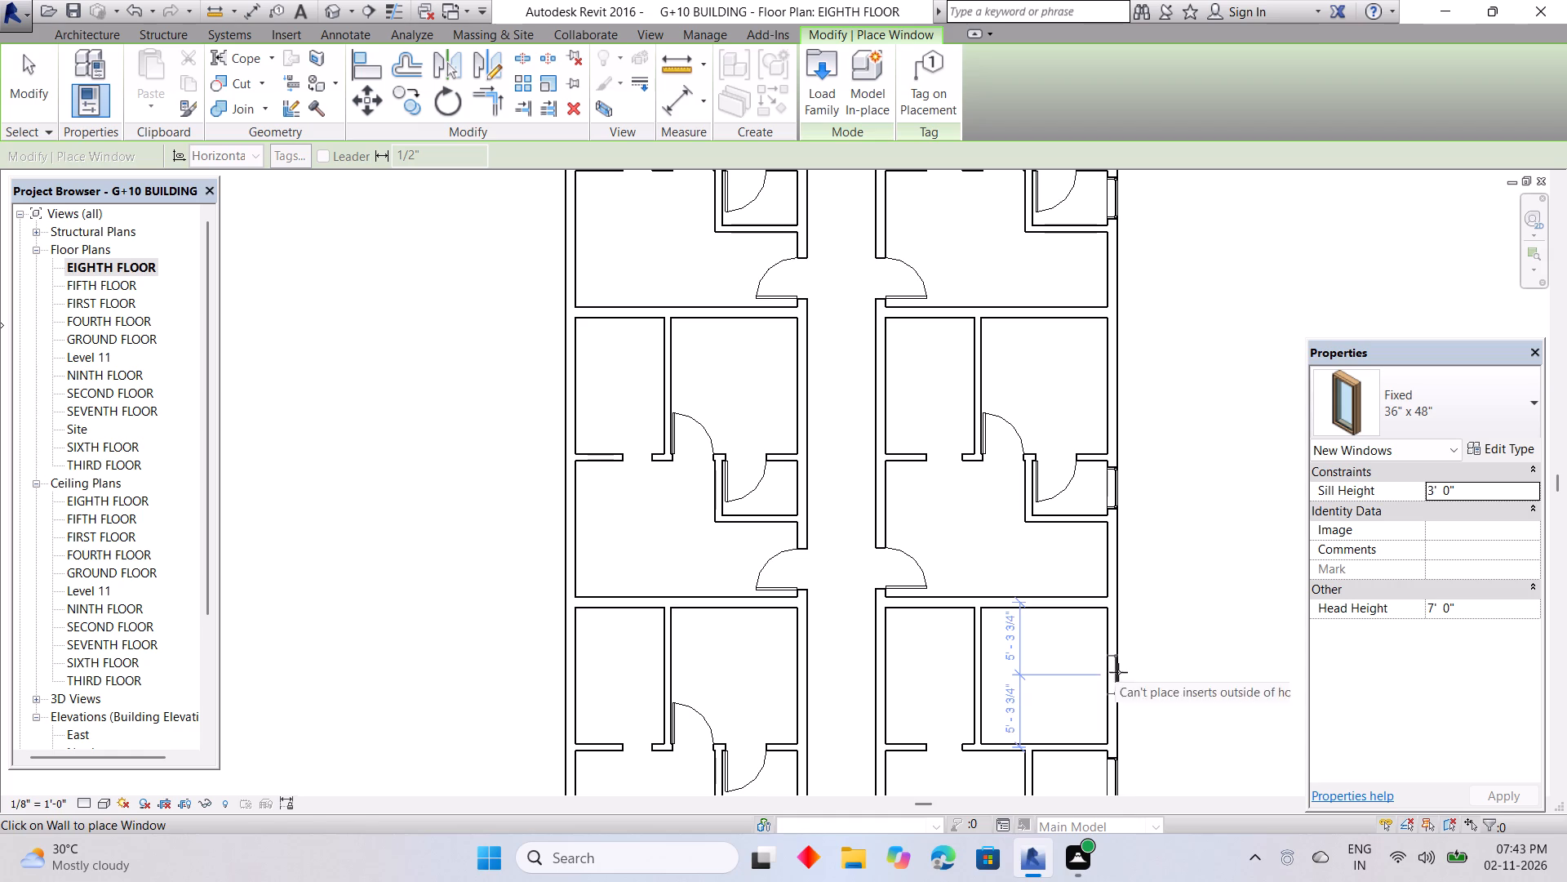
pyautogui.click(1121, 560)
pyautogui.moveTo(1120, 501); pyautogui.dragTo(1123, 737, button='middle')
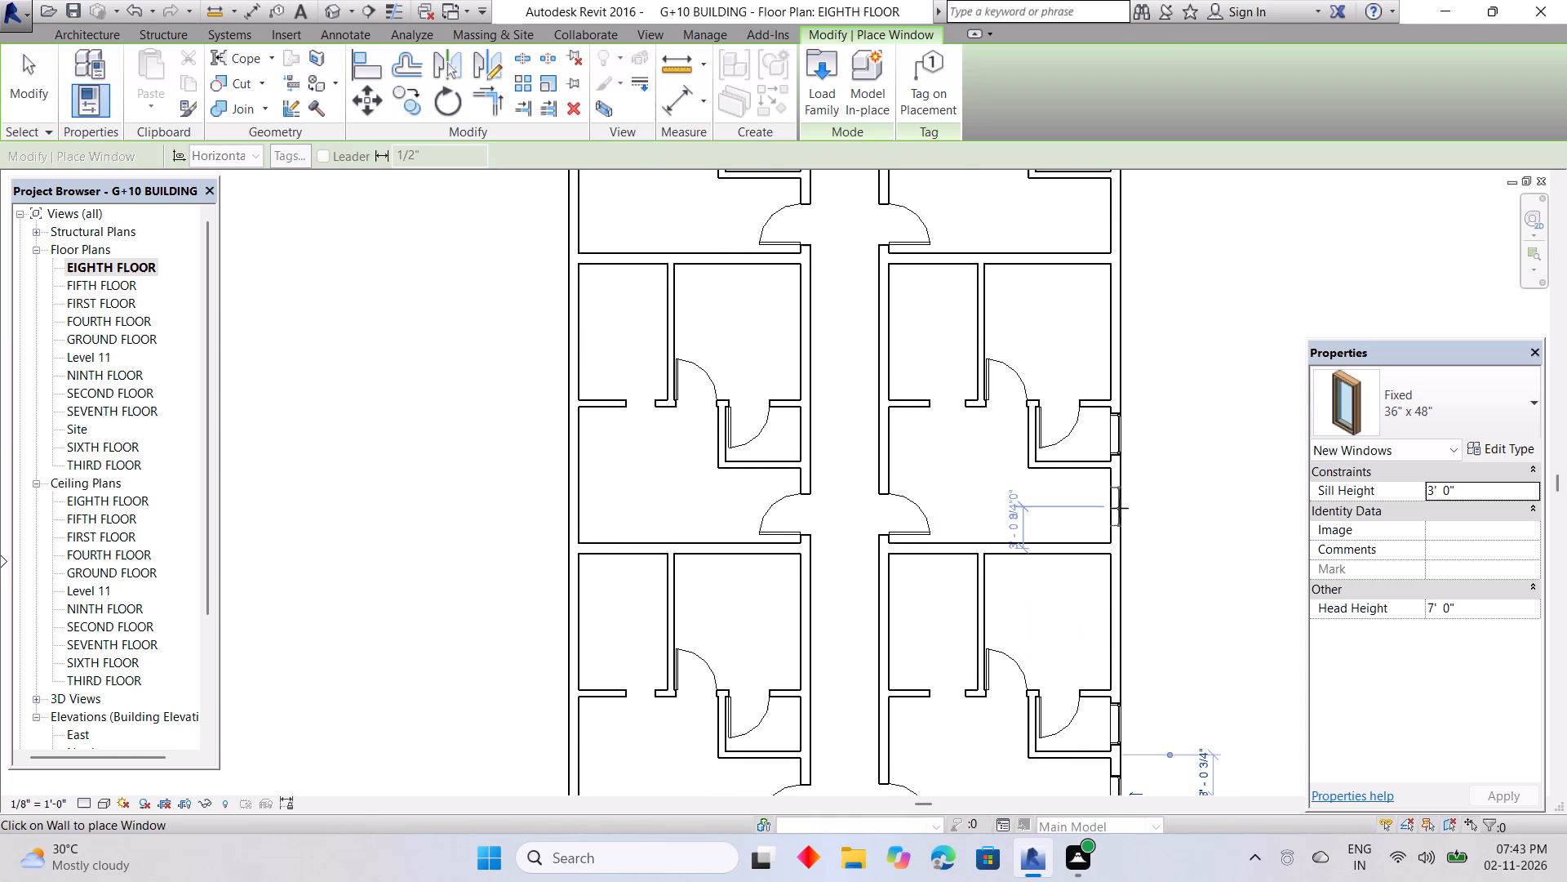
pyautogui.click(1119, 508)
pyautogui.moveTo(1149, 452); pyautogui.dragTo(1177, 740, button='middle')
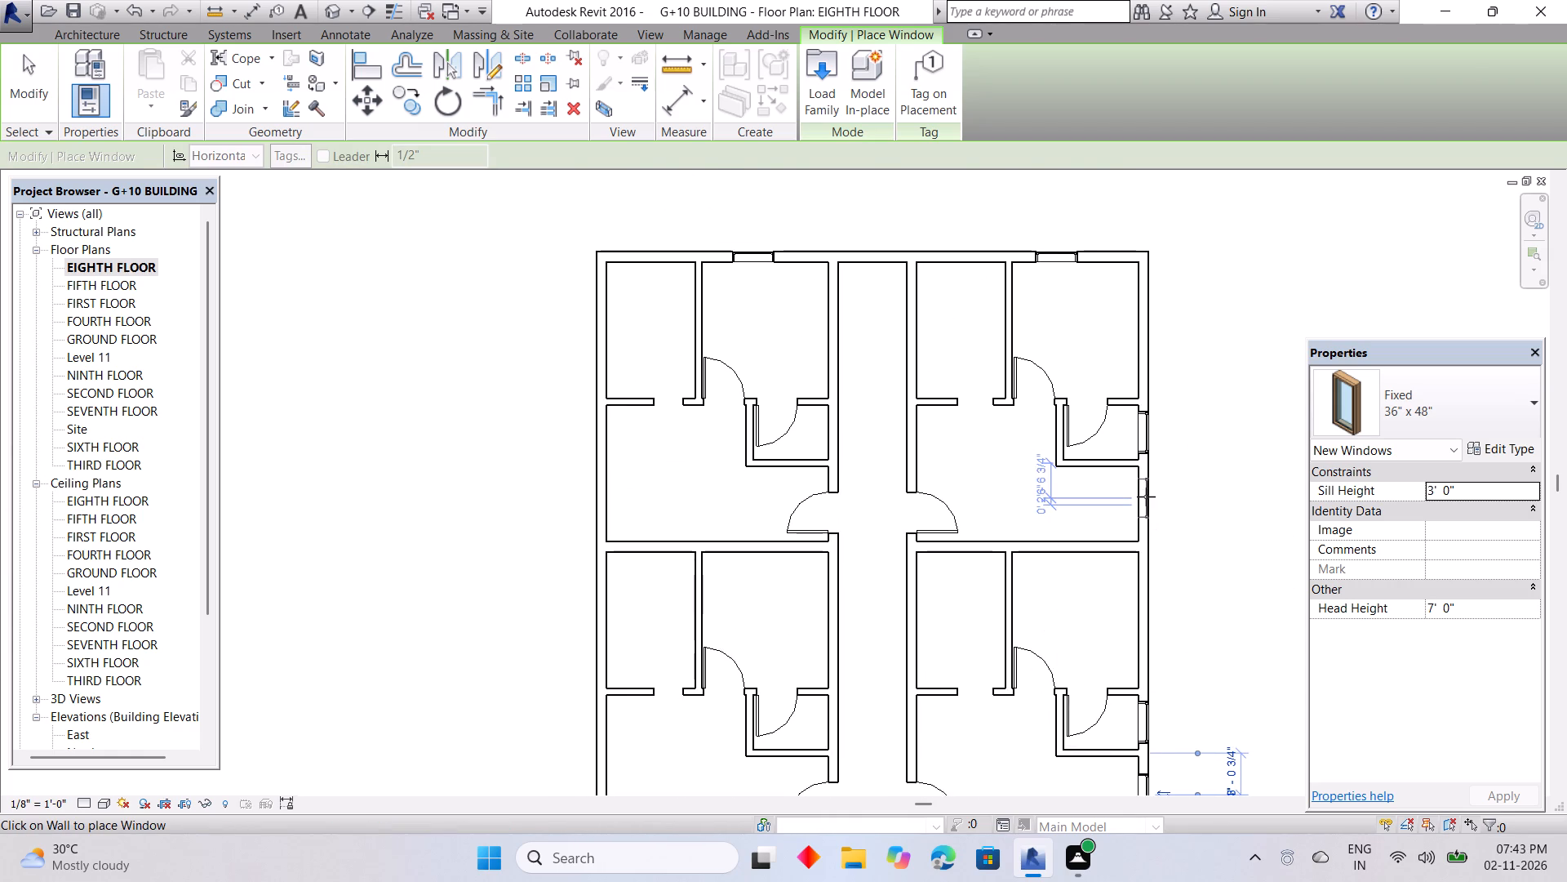
pyautogui.click(1147, 502)
# Place two Fixed 36" x 48" windows in each of the two northernmost west units' exterior walls, 3'-6" to 4'-0" from each room's south partition.
pyautogui.scroll(-4, 1181, 480)
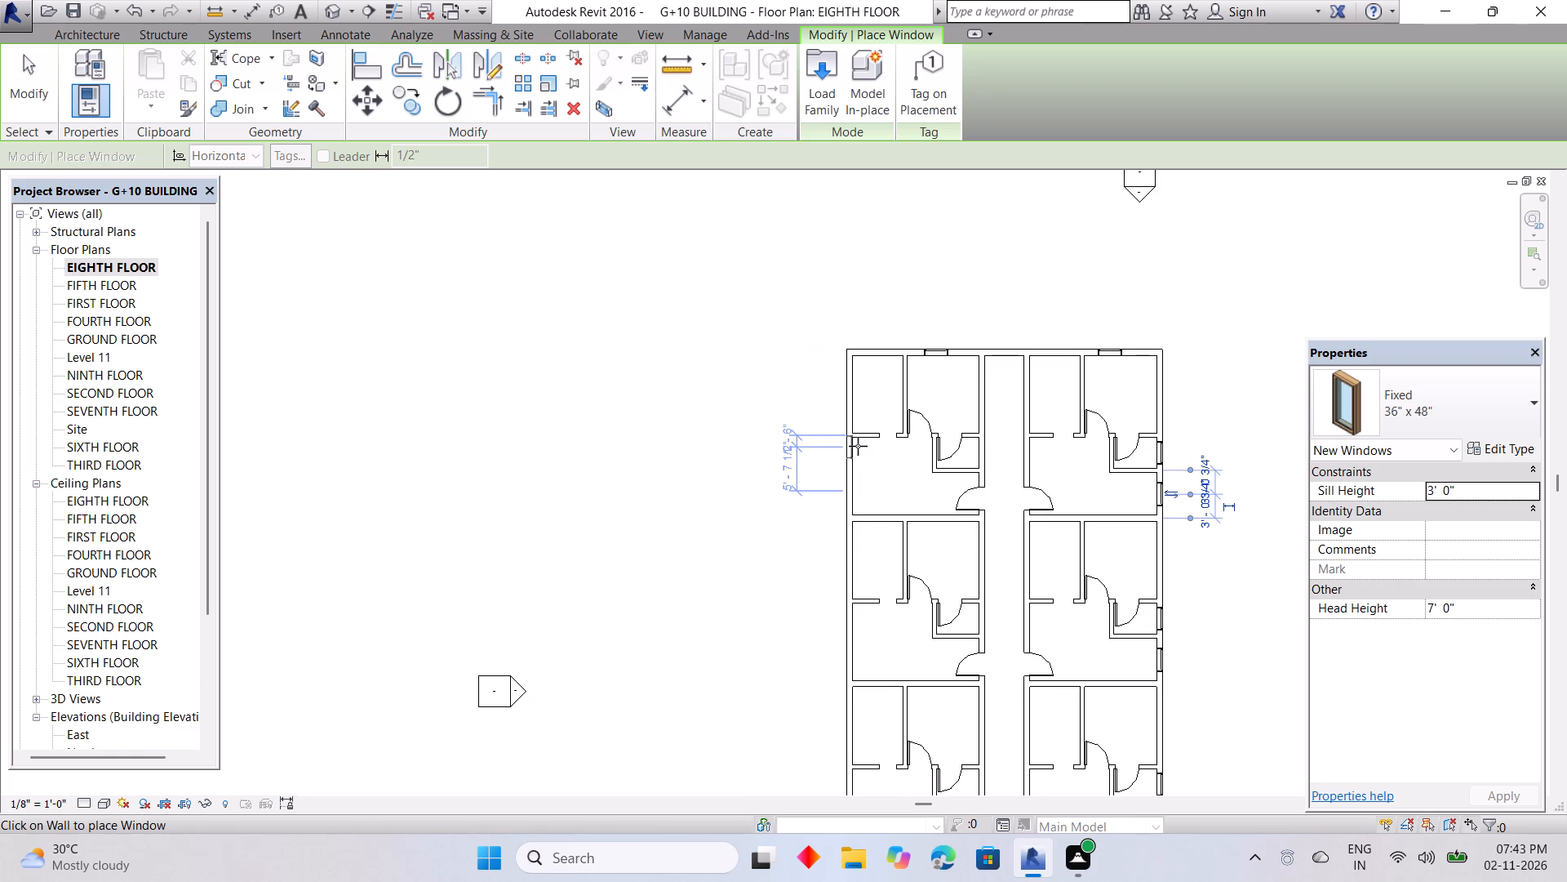
pyautogui.click(842, 490)
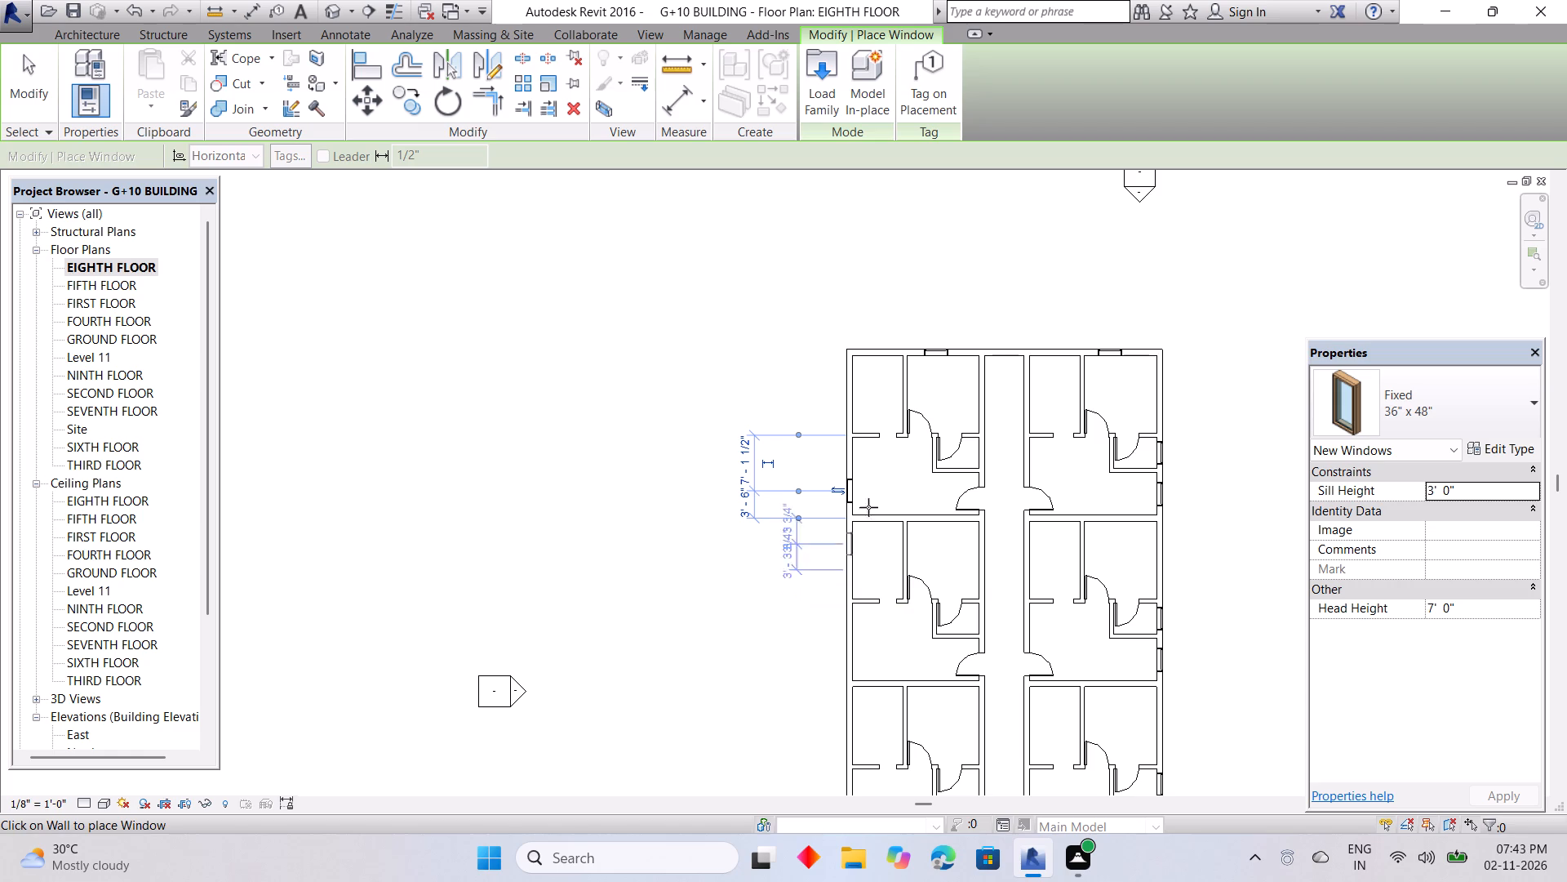
pyautogui.click(845, 408)
pyautogui.moveTo(856, 689); pyautogui.dragTo(855, 475, button='middle')
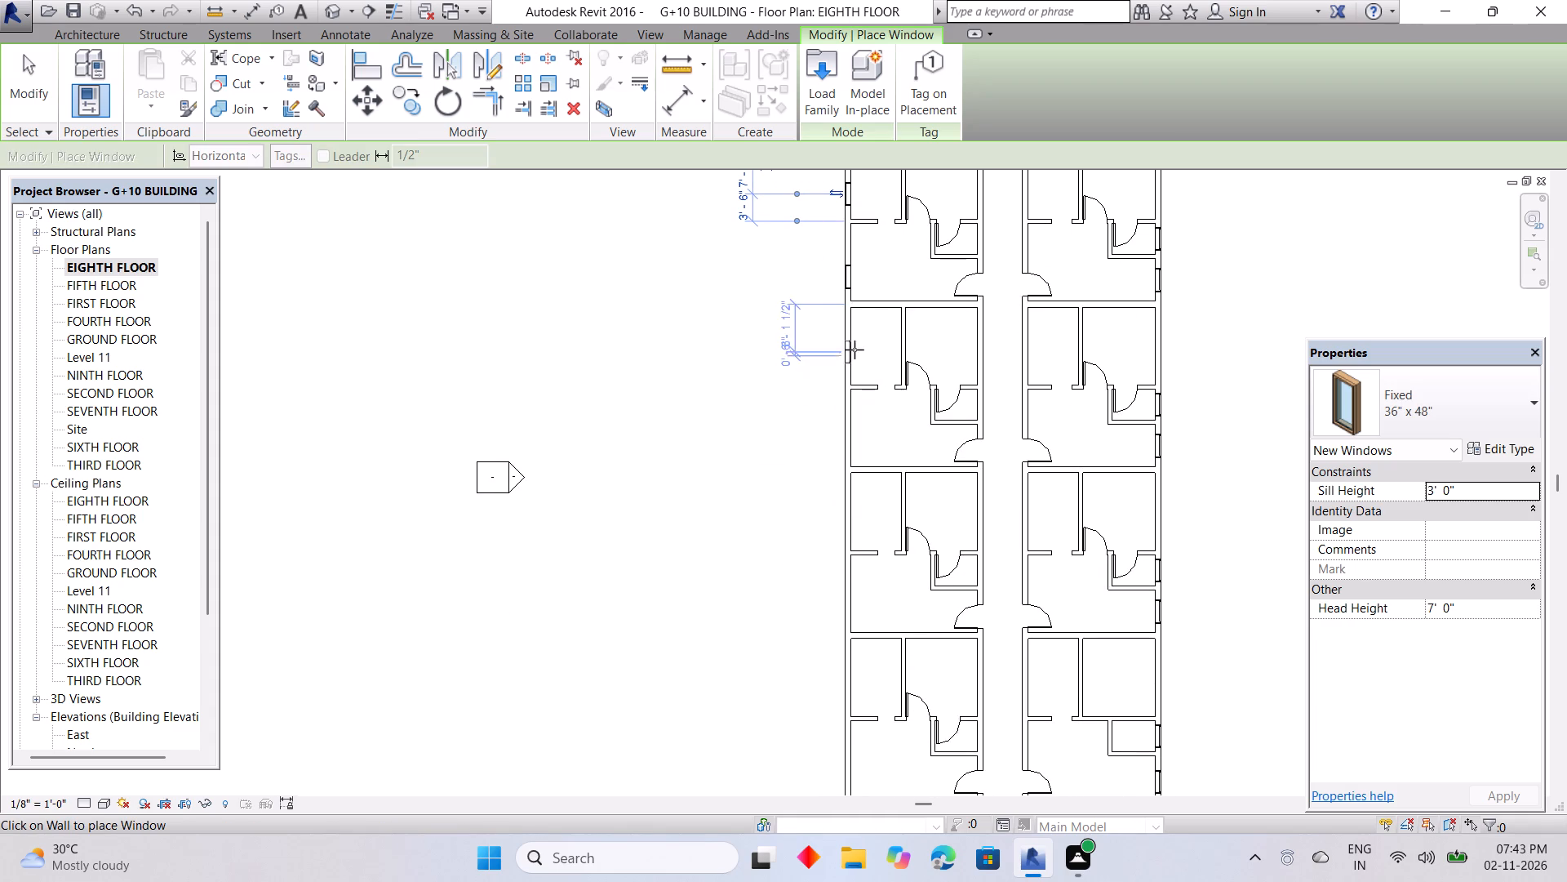
pyautogui.click(841, 356)
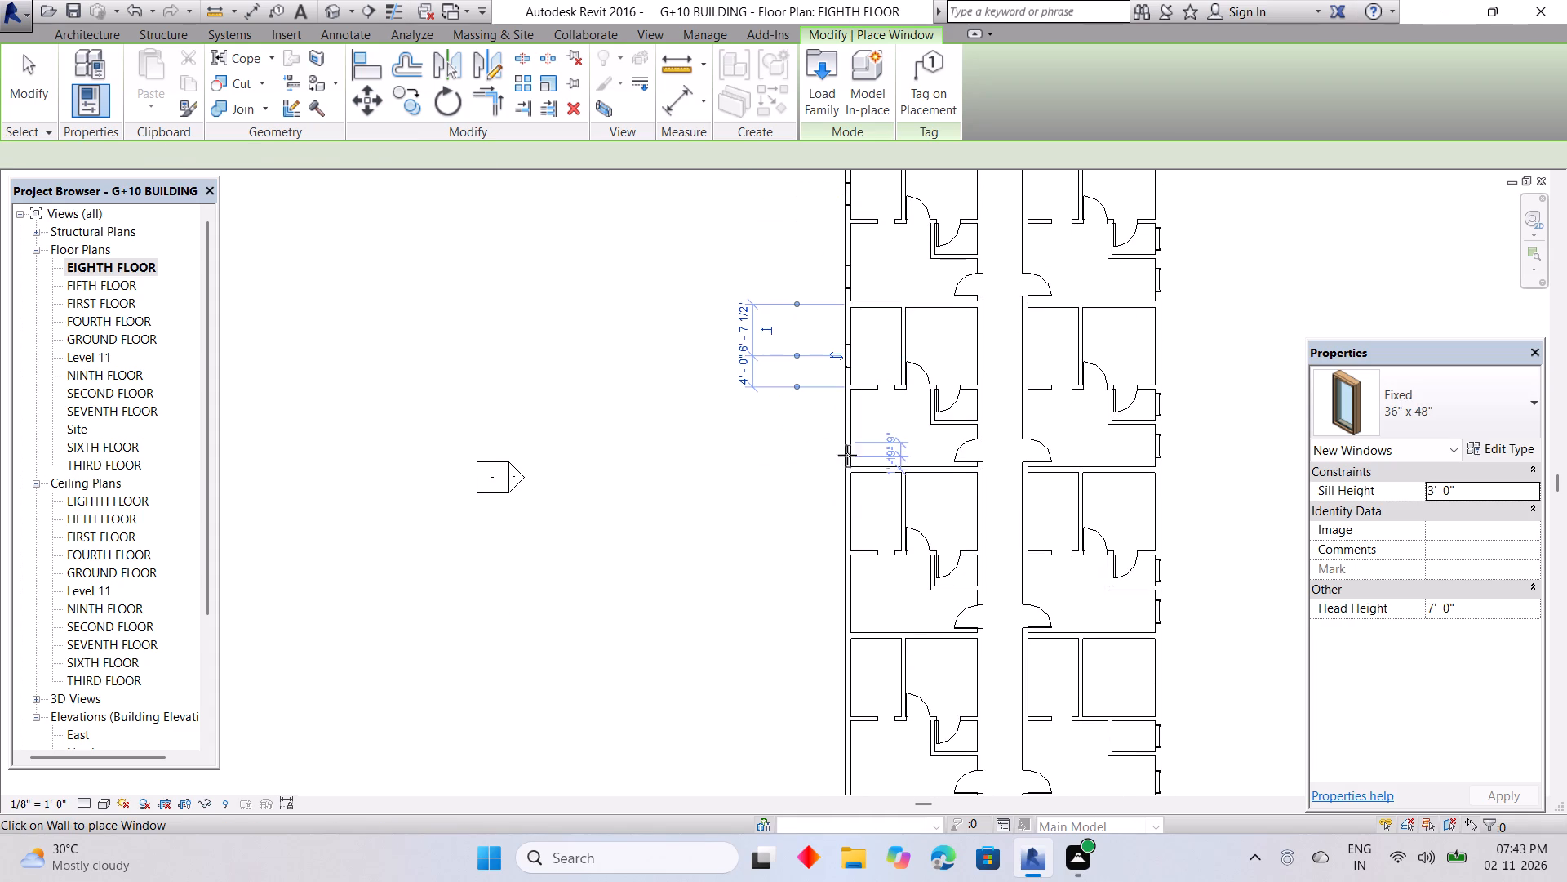
pyautogui.click(846, 443)
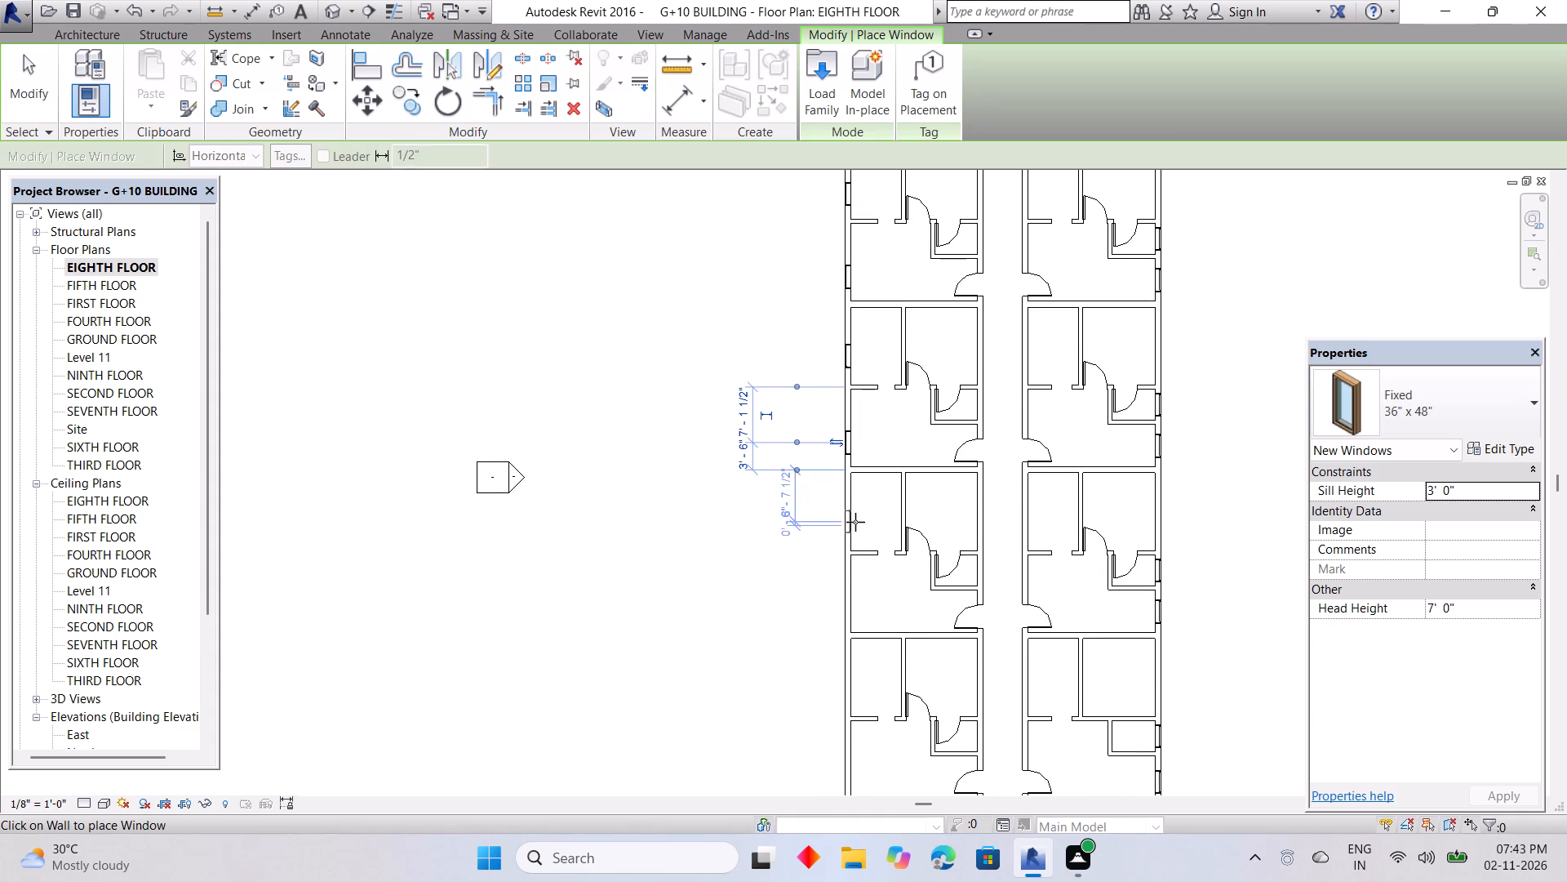
# Place Fixed 36" x 48" windows in the third- and fourth-row west units' exterior walls, 3'-6" from the small rooms' and 3'-0" from the living rooms' south partitions.
pyautogui.click(840, 524)
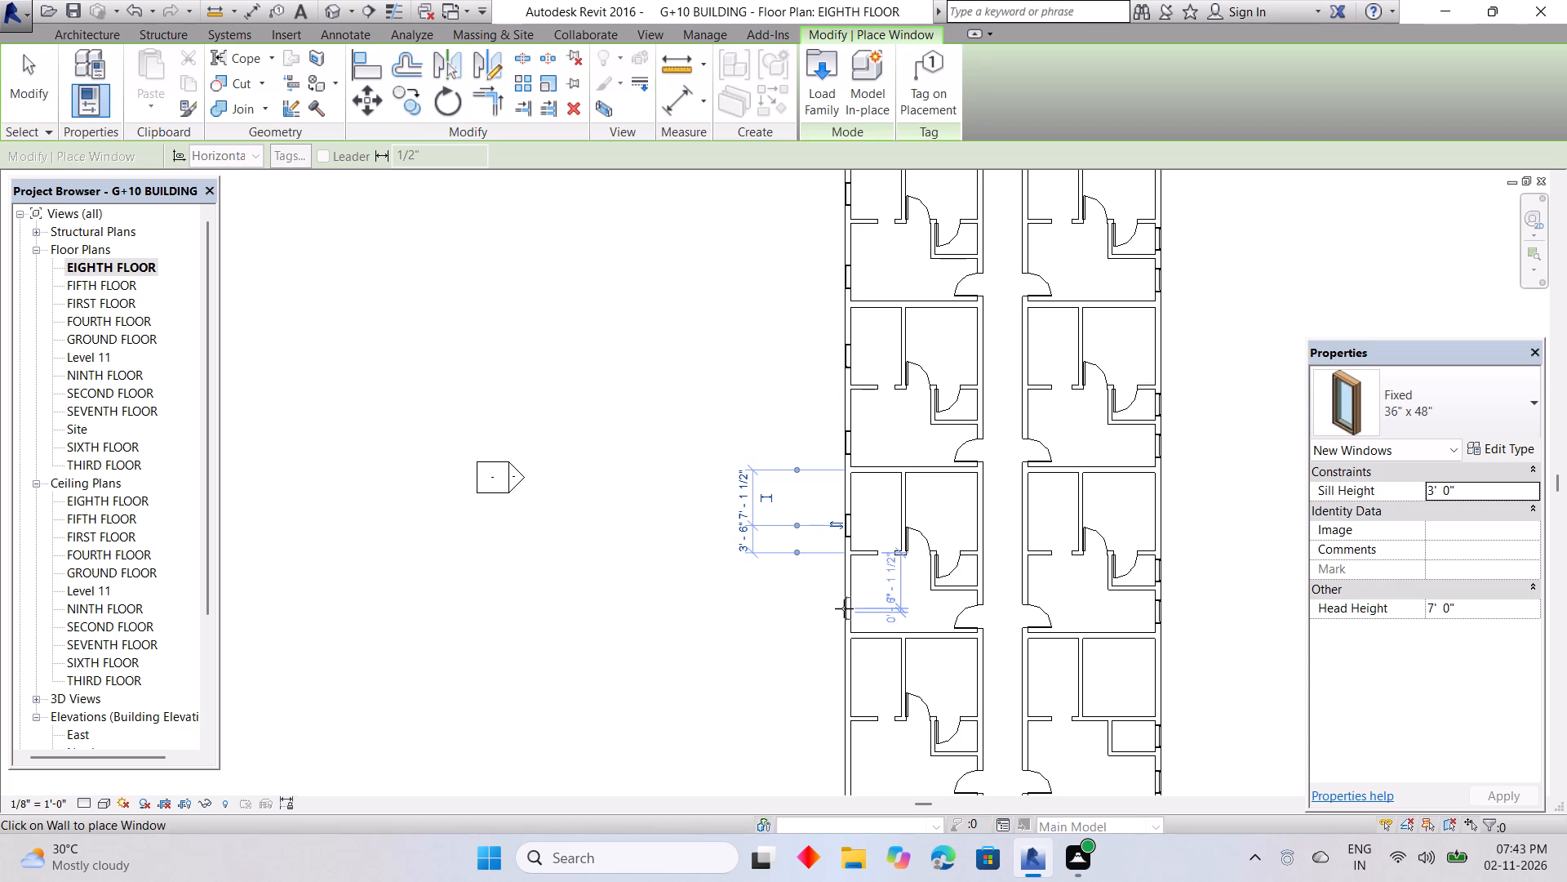
pyautogui.click(841, 612)
pyautogui.moveTo(871, 652); pyautogui.dragTo(883, 485, button='middle')
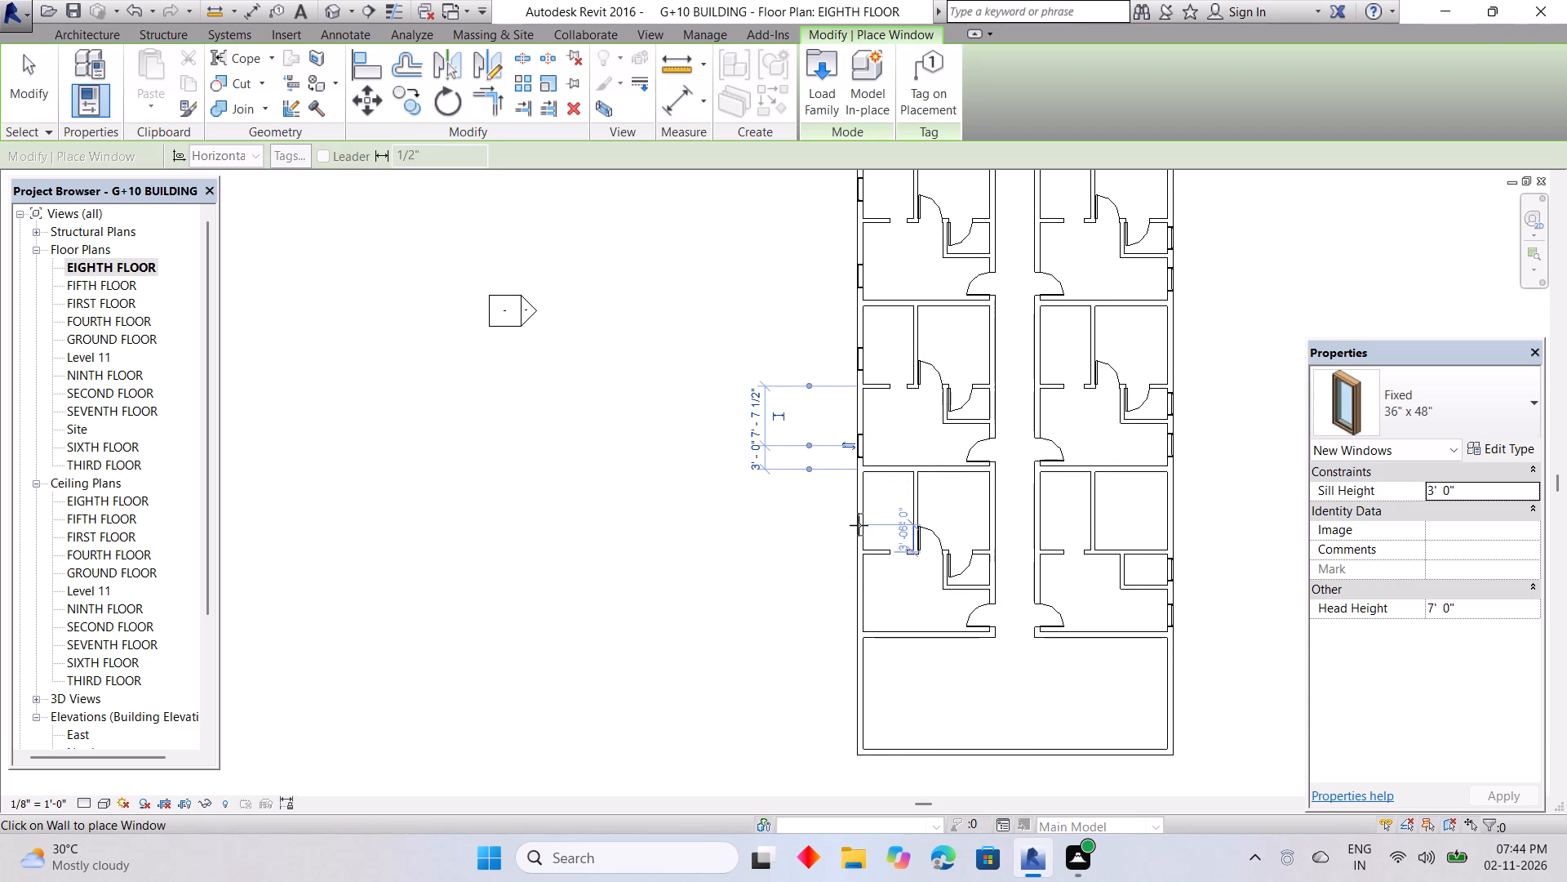
pyautogui.click(859, 525)
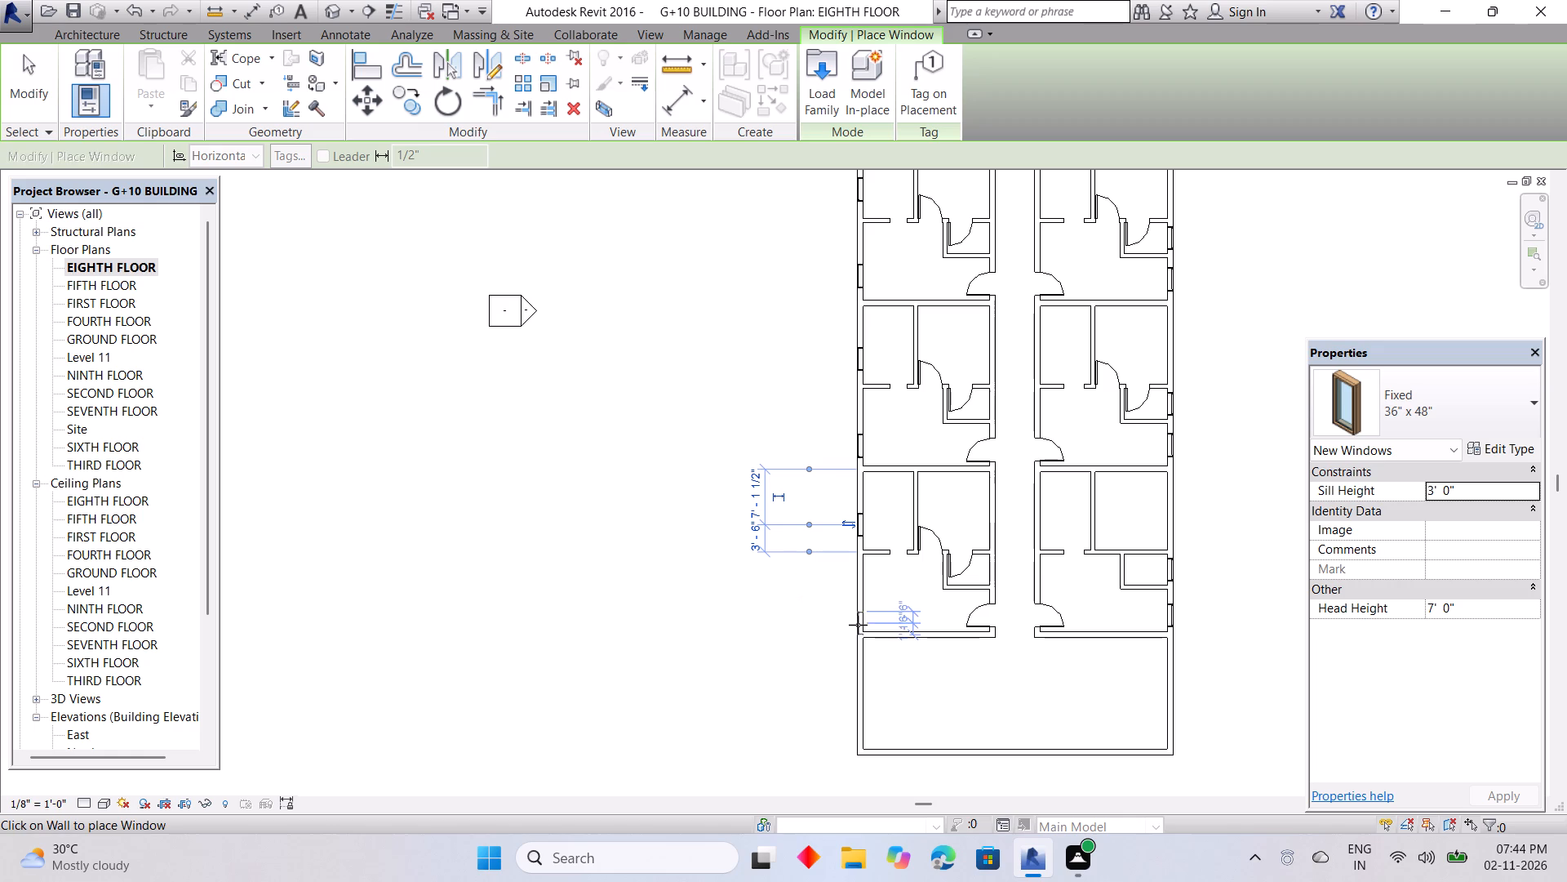
pyautogui.click(859, 612)
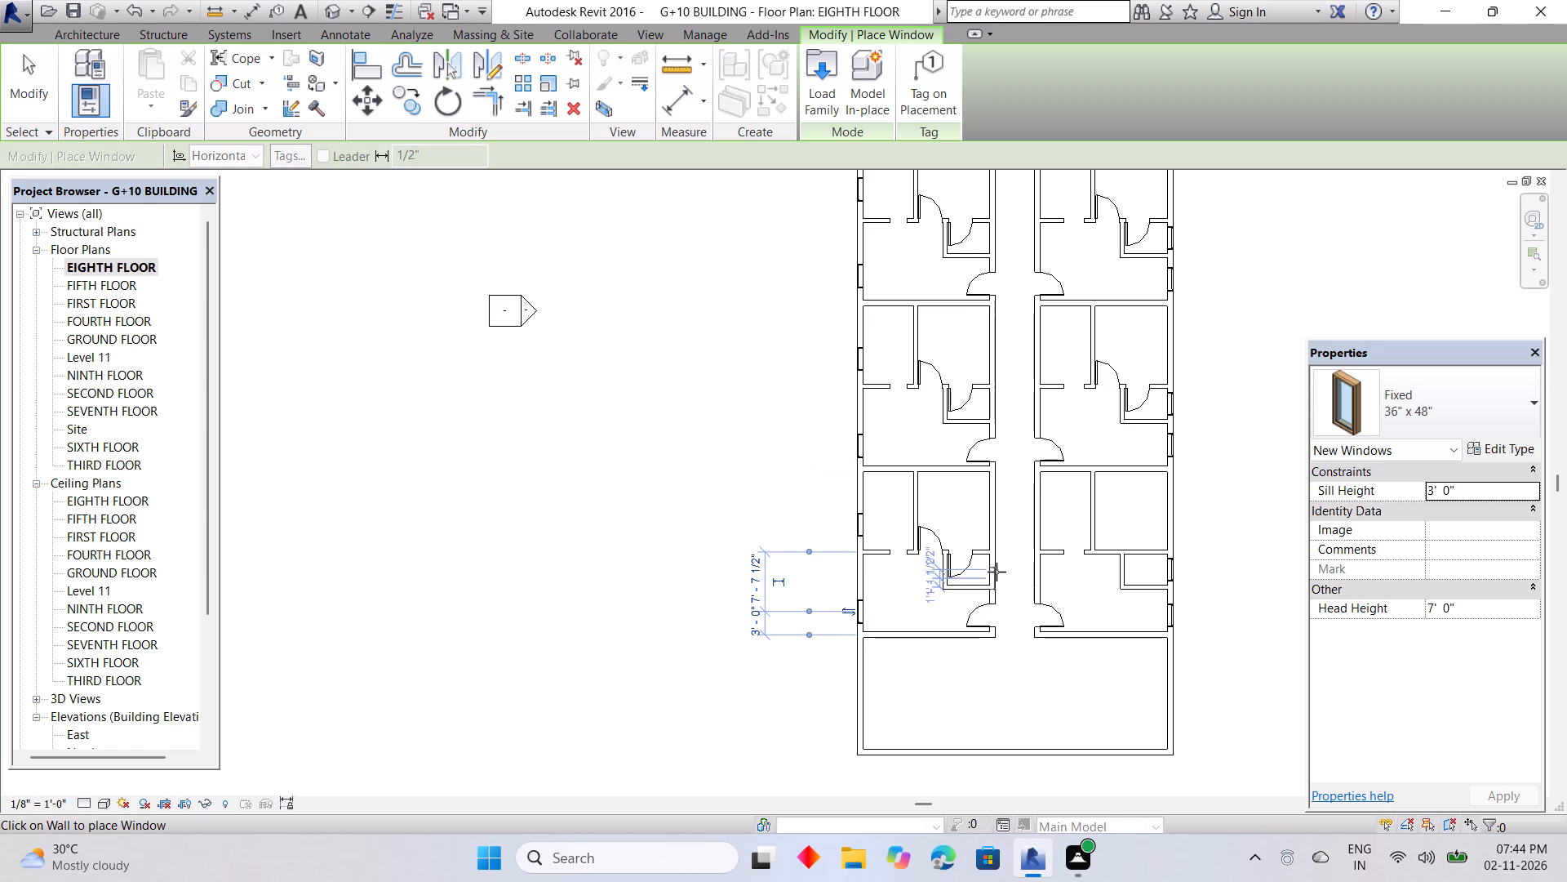
# Place Fixed 36" x 48" bathroom windows in the corridor wall of all four west units, centred 2'-3" from the partitions.
pyautogui.scroll(5, 995, 569)
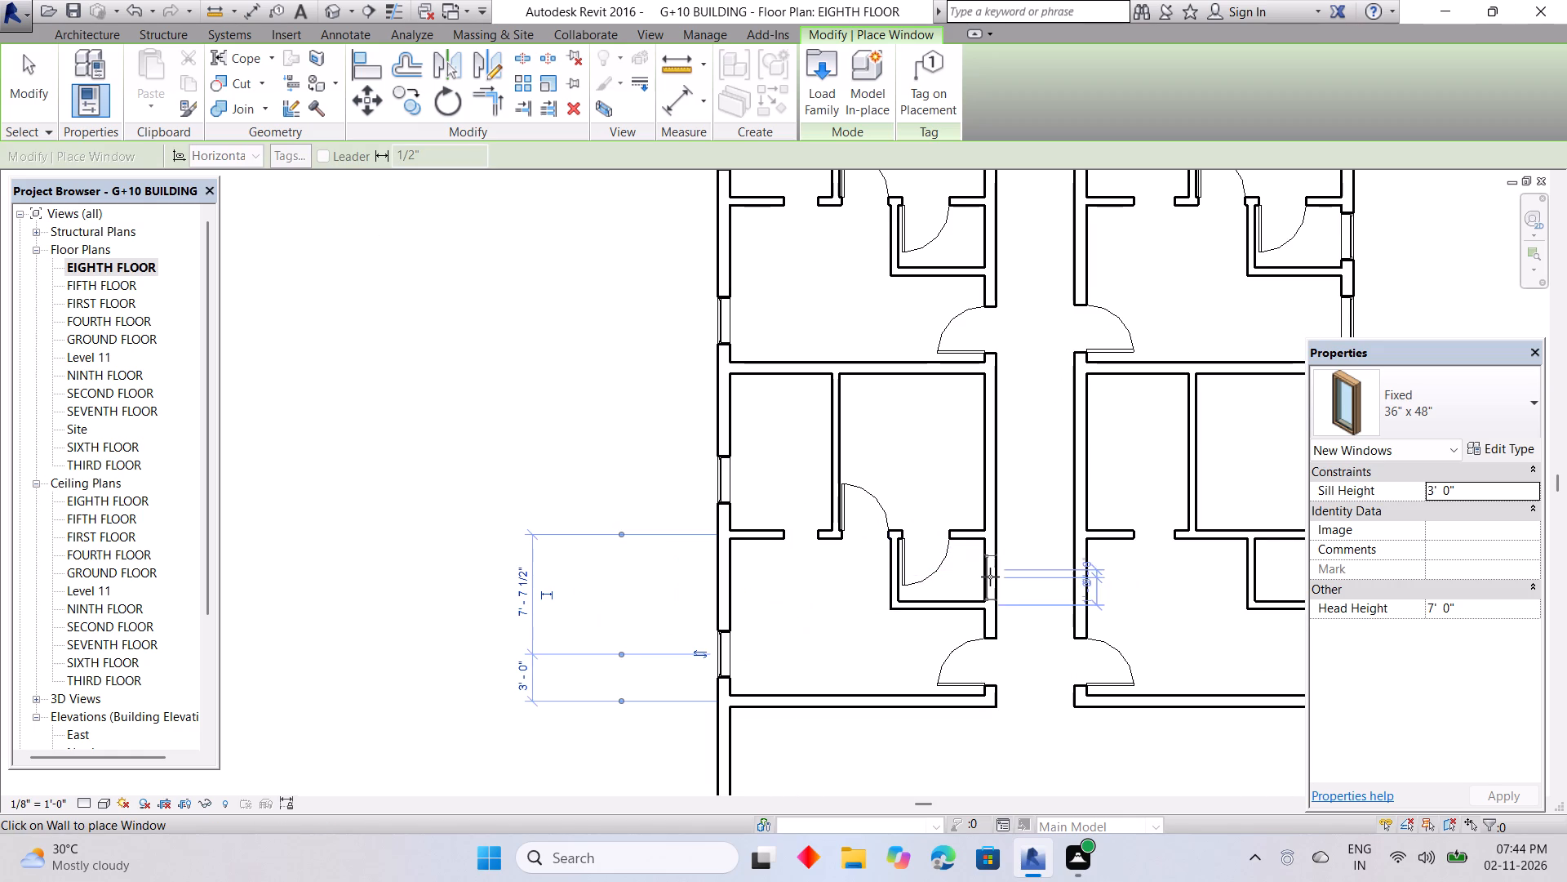
pyautogui.click(997, 566)
pyautogui.moveTo(1029, 488); pyautogui.dragTo(1020, 688, button='middle')
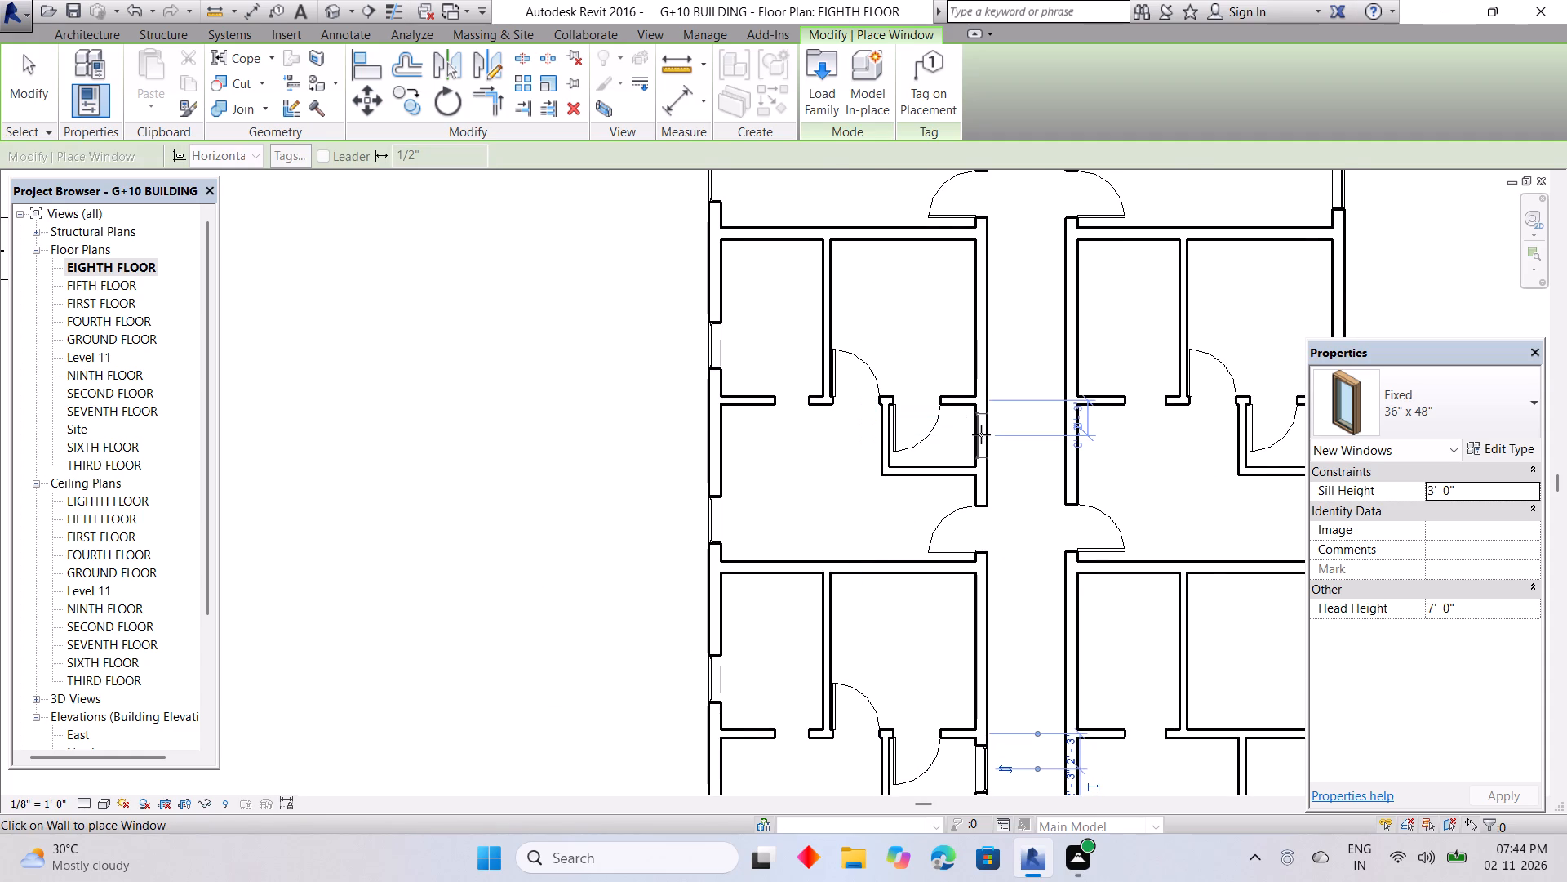
pyautogui.click(985, 433)
pyautogui.moveTo(997, 406); pyautogui.dragTo(998, 715, button='middle')
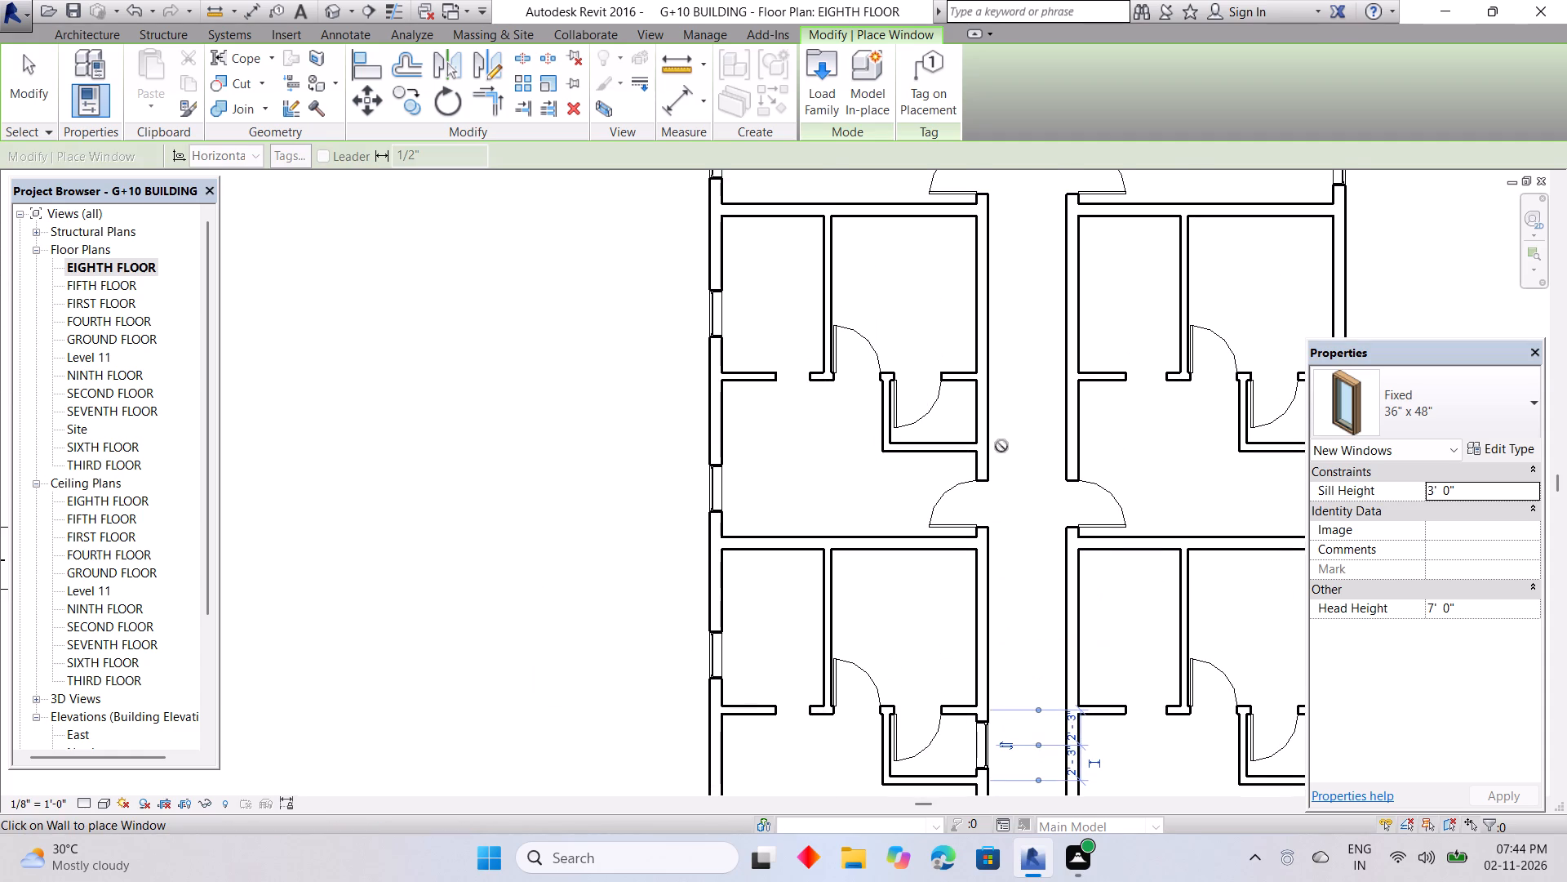
pyautogui.click(988, 409)
pyautogui.moveTo(1001, 372); pyautogui.dragTo(997, 776, button='middle')
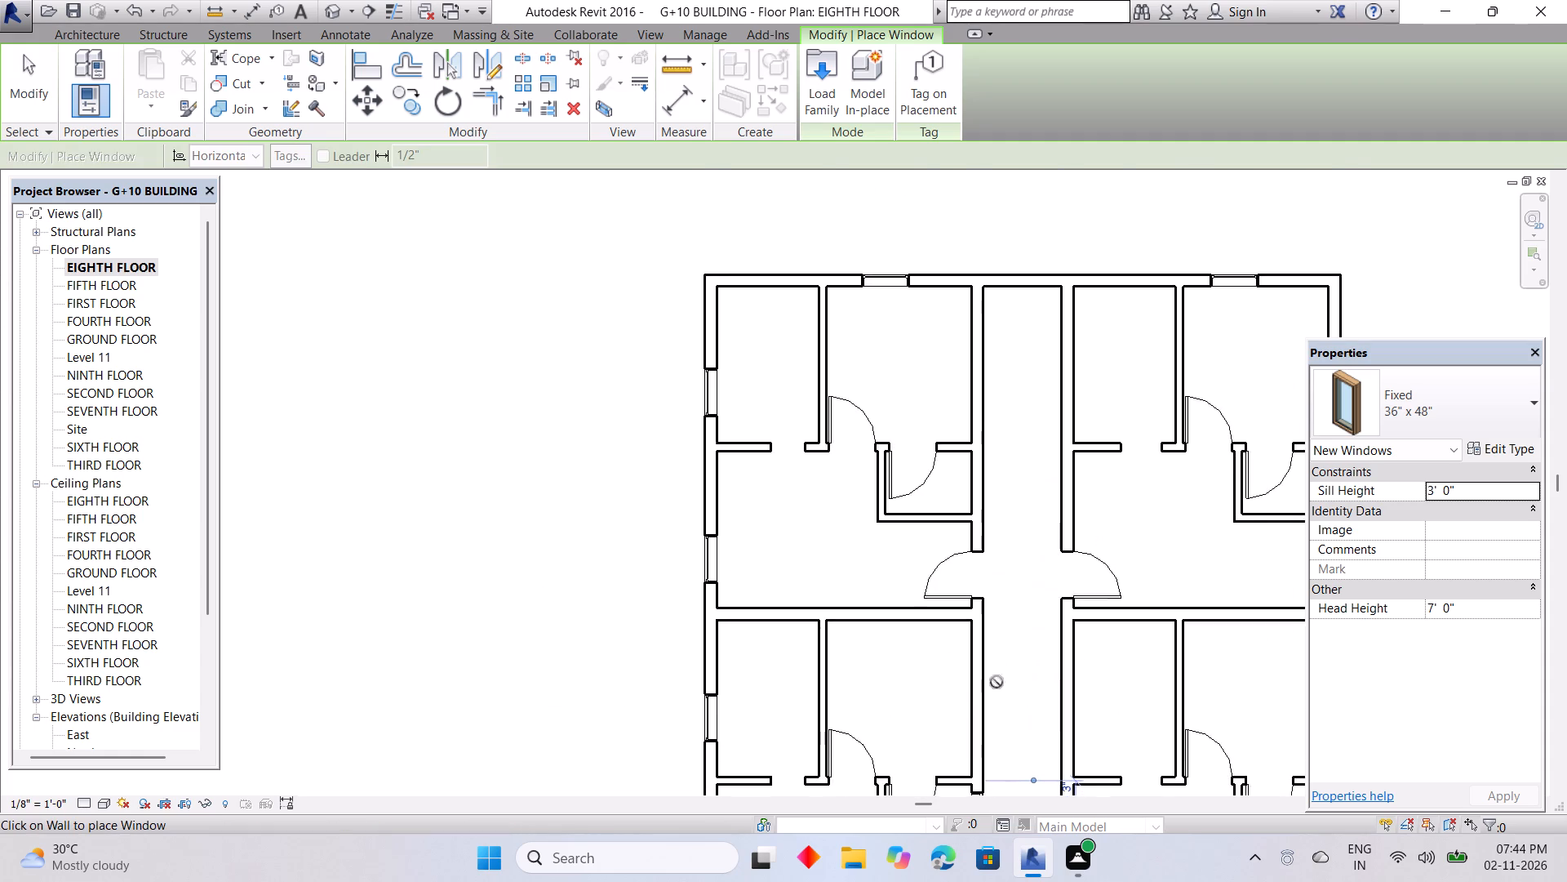
pyautogui.click(980, 480)
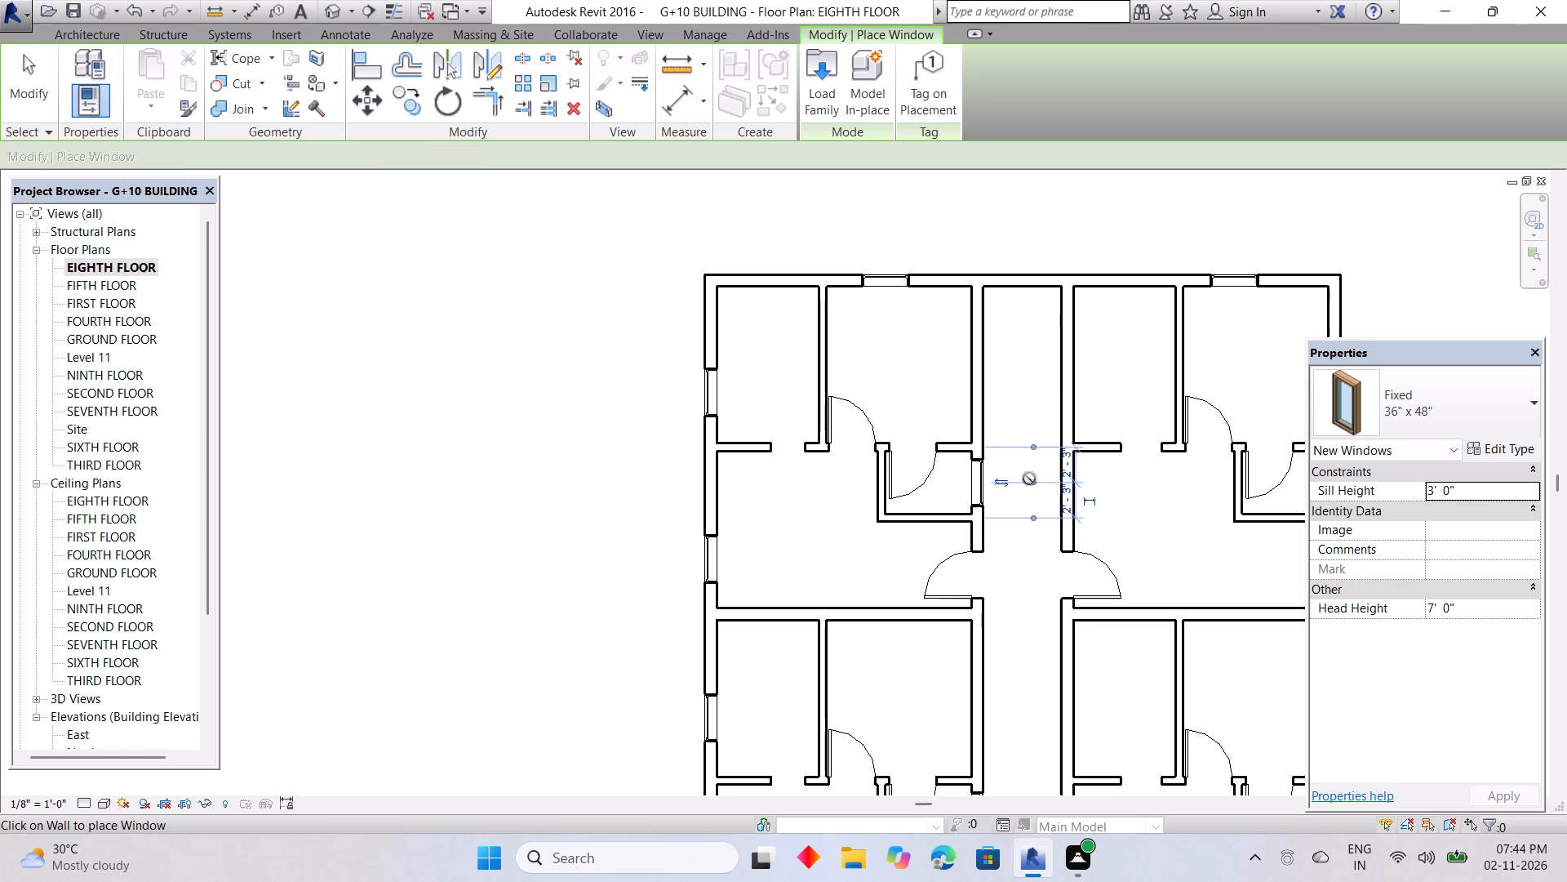
pyautogui.press('Escape')
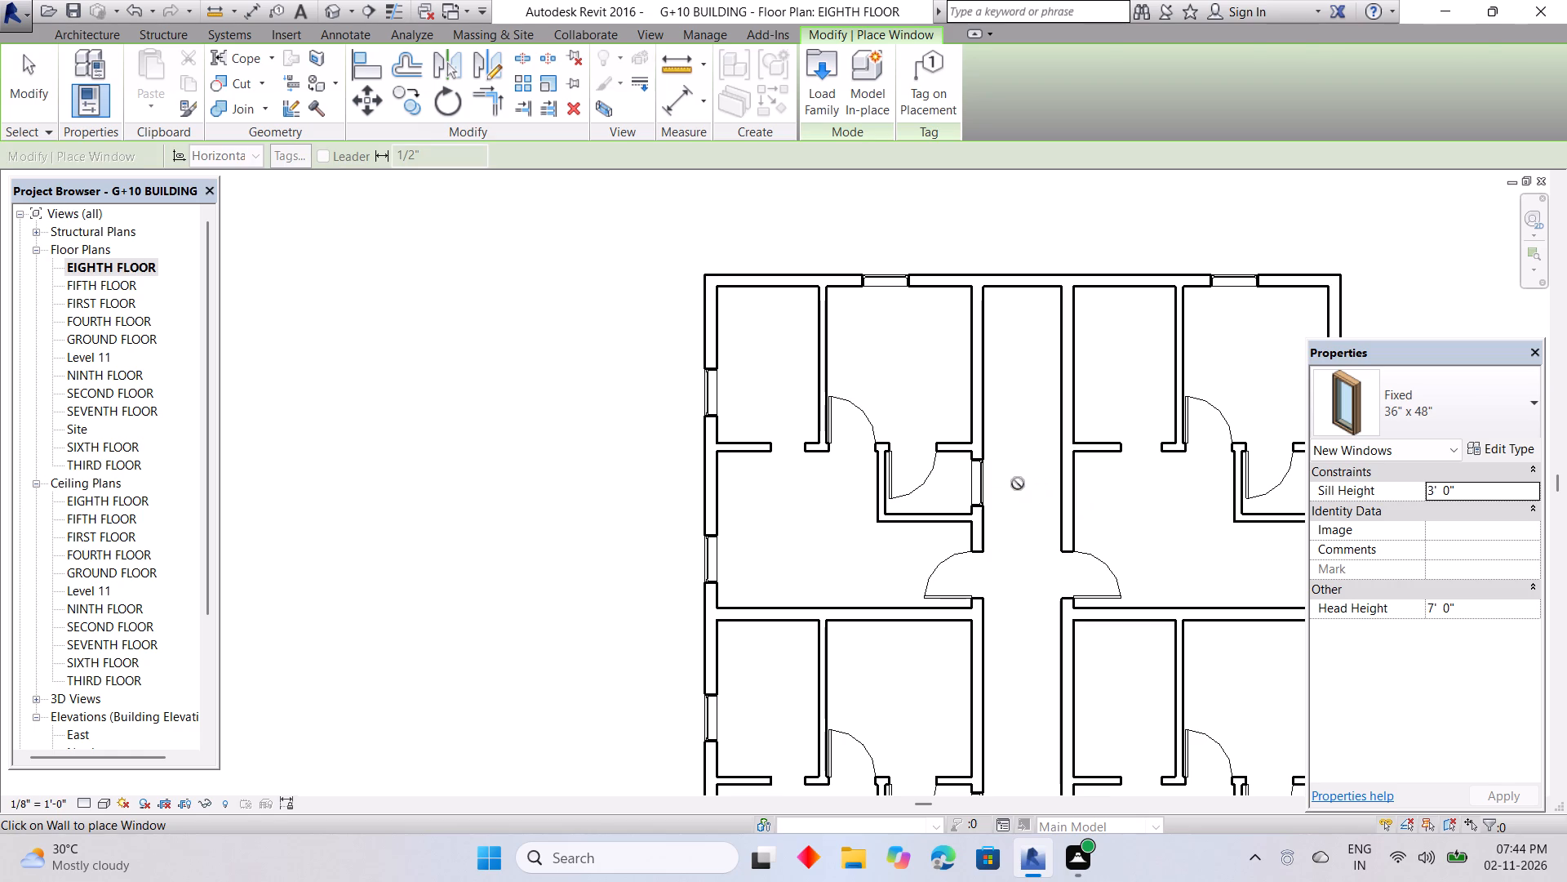
pyautogui.press('Escape')
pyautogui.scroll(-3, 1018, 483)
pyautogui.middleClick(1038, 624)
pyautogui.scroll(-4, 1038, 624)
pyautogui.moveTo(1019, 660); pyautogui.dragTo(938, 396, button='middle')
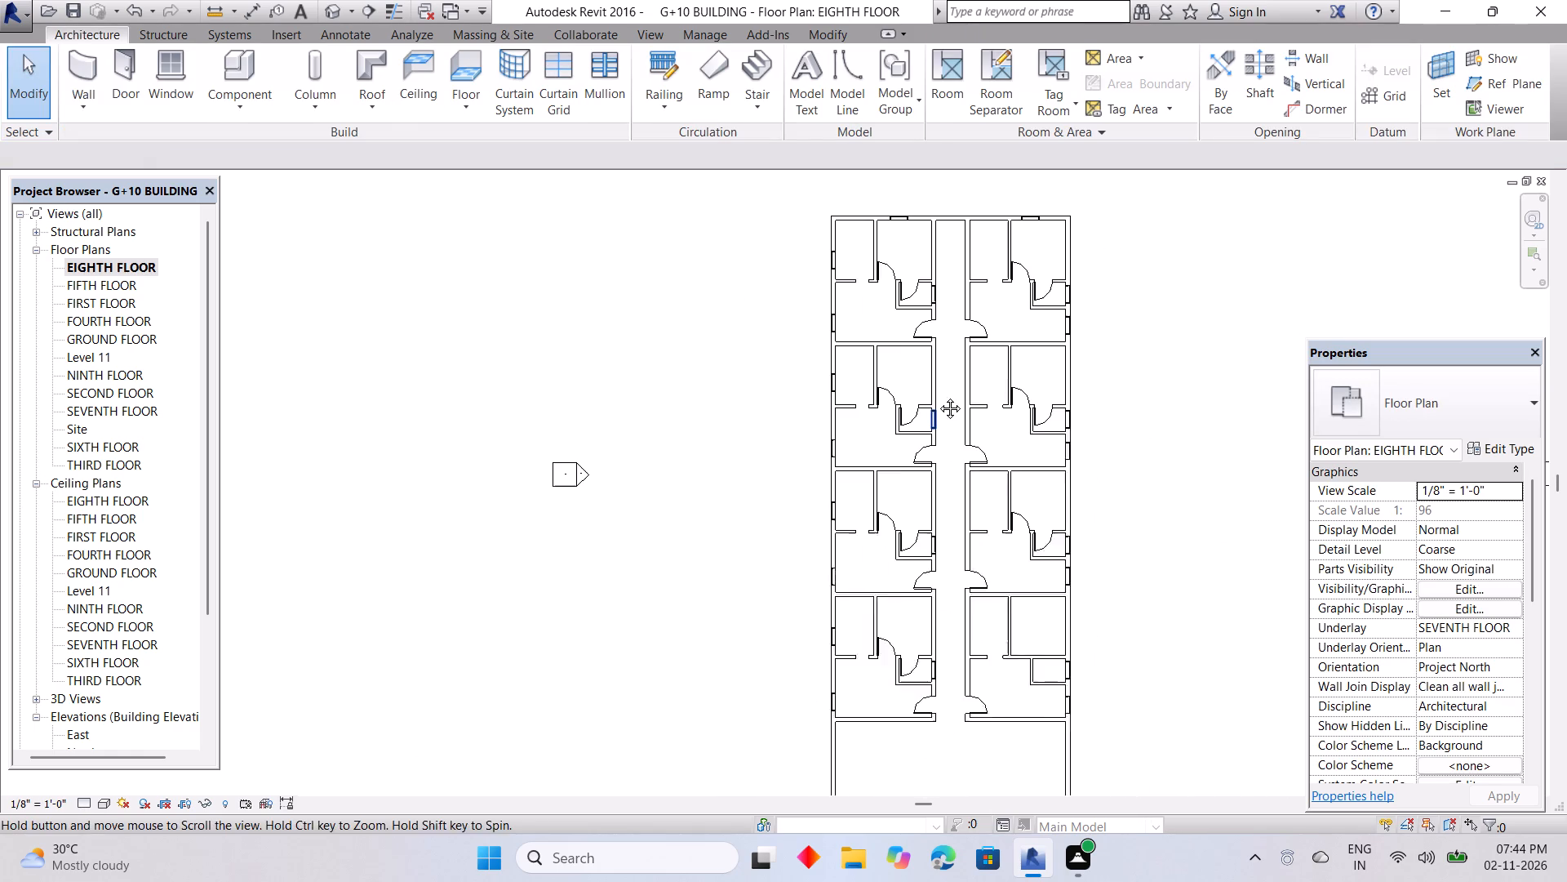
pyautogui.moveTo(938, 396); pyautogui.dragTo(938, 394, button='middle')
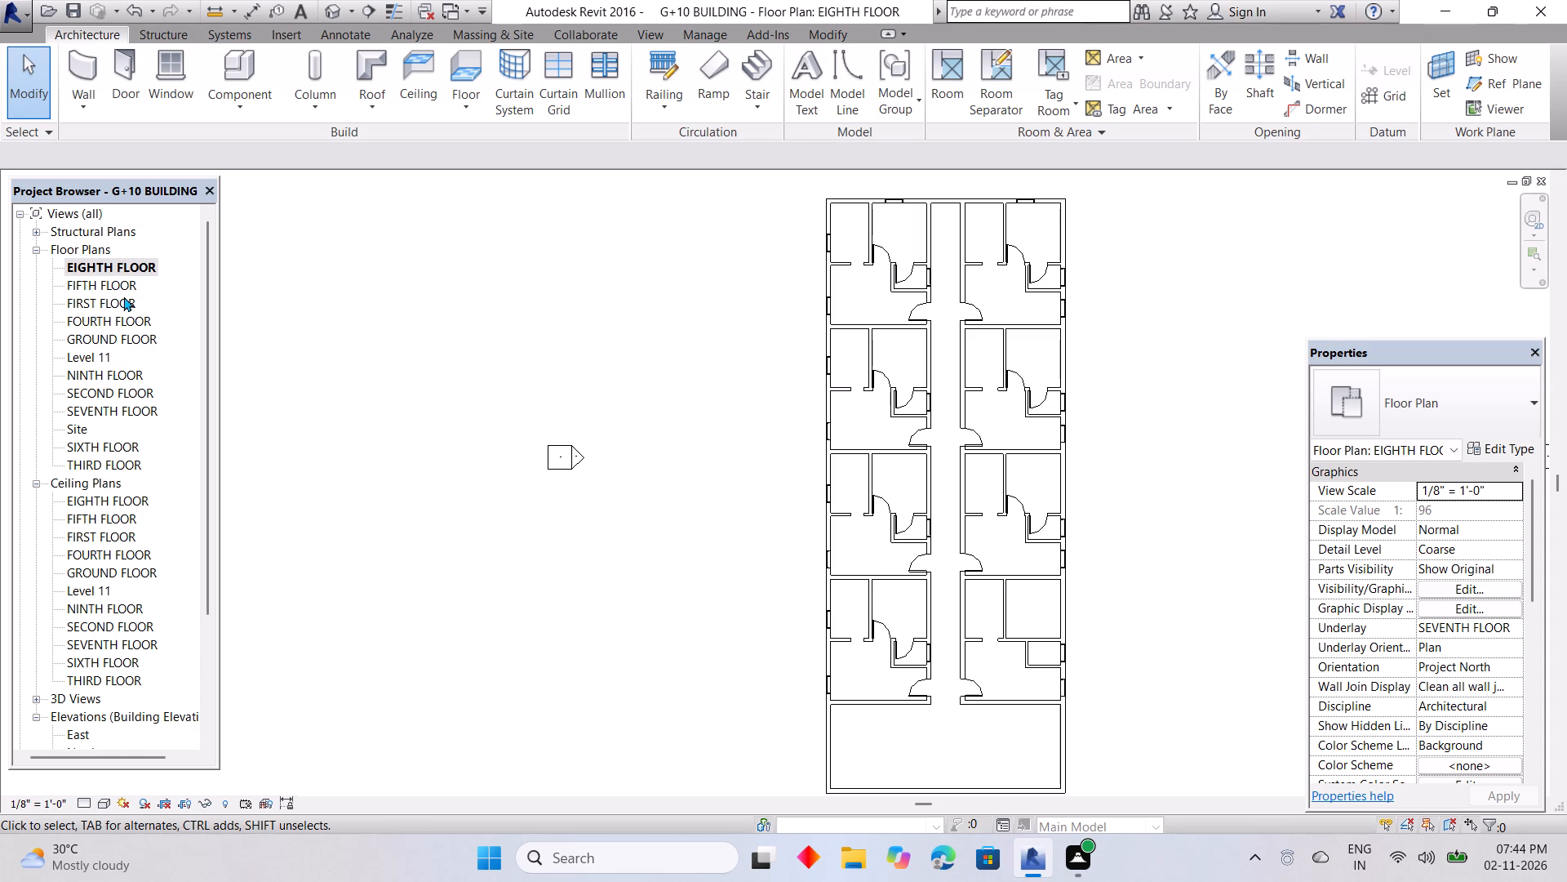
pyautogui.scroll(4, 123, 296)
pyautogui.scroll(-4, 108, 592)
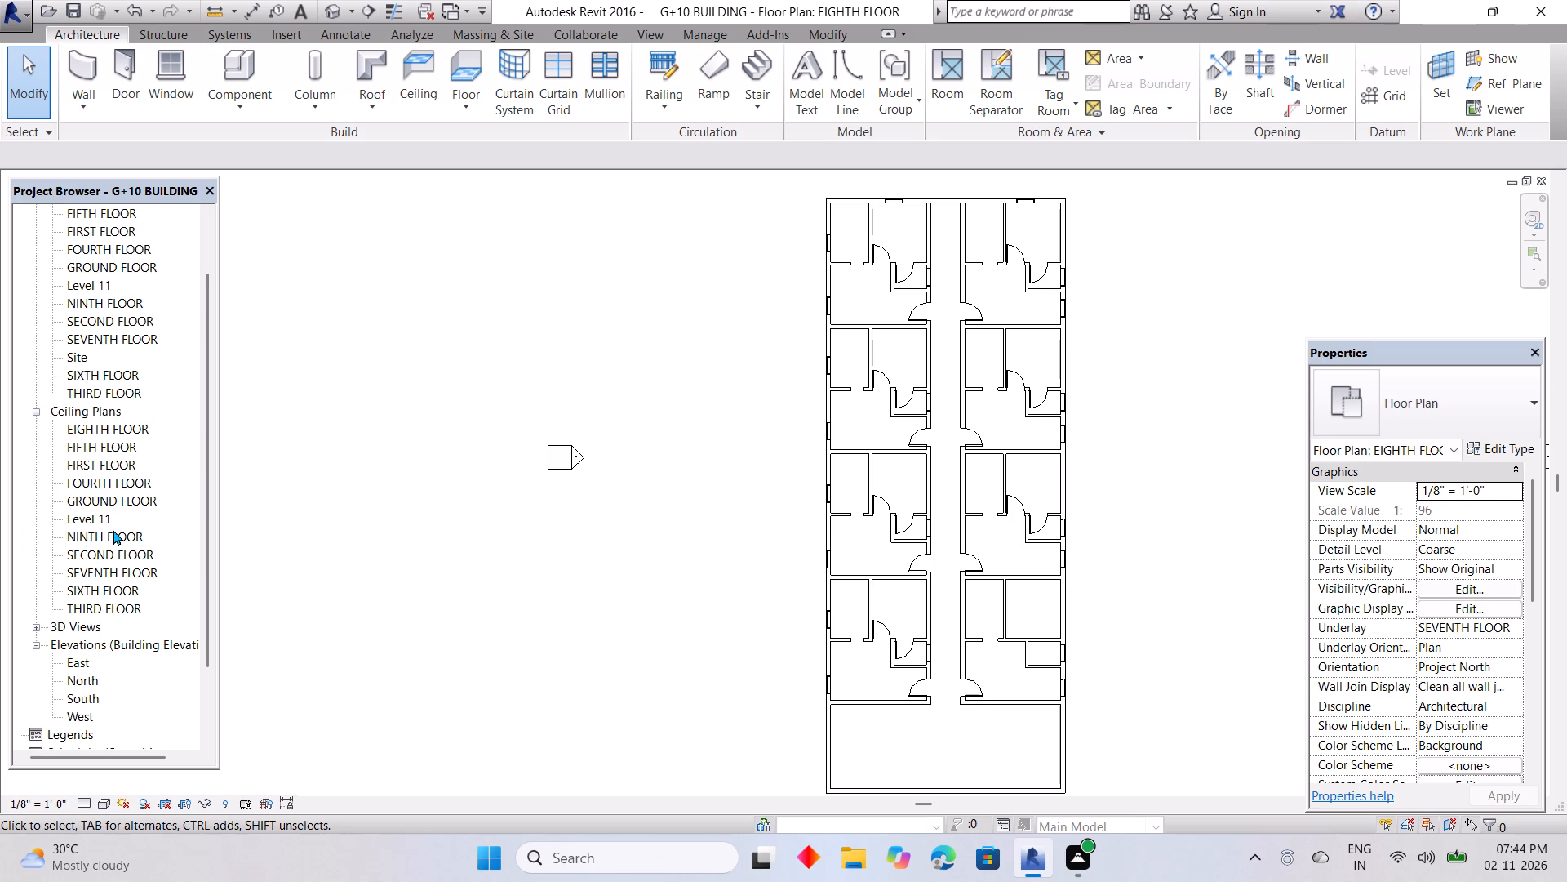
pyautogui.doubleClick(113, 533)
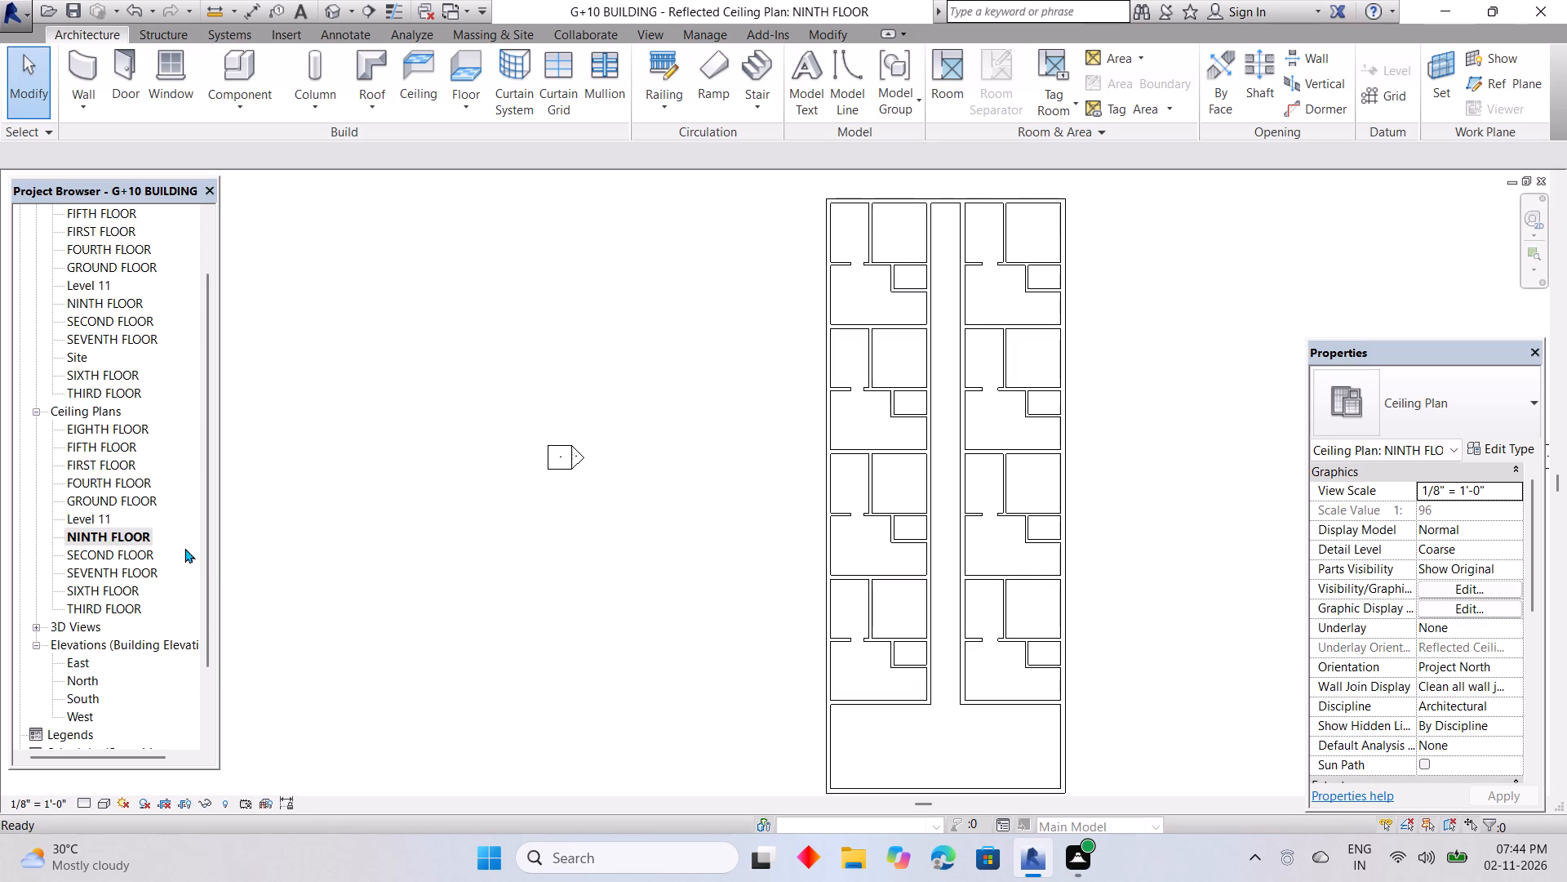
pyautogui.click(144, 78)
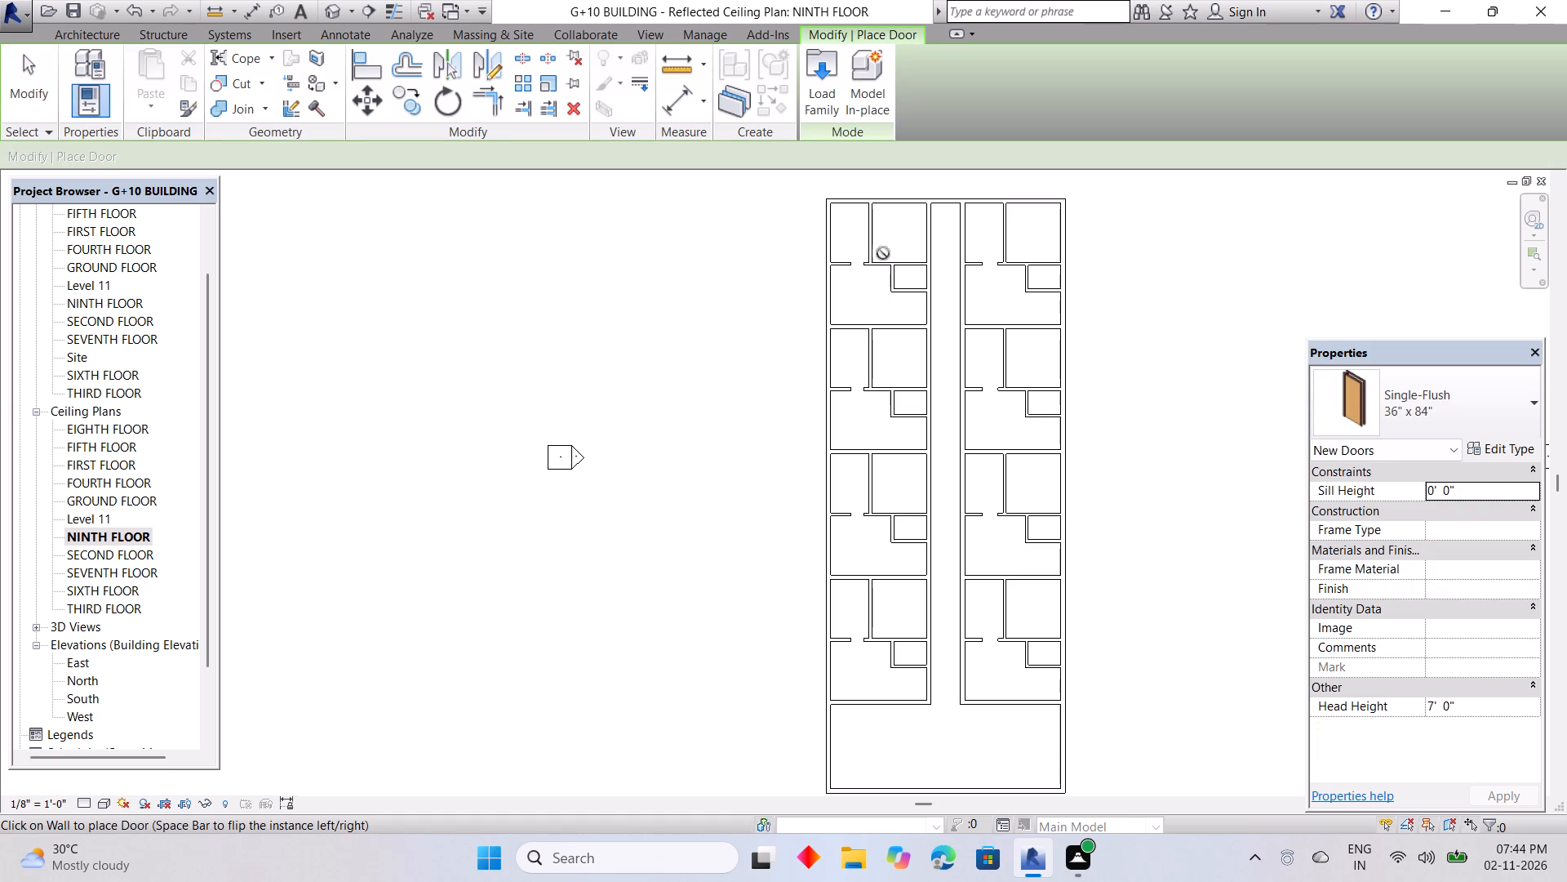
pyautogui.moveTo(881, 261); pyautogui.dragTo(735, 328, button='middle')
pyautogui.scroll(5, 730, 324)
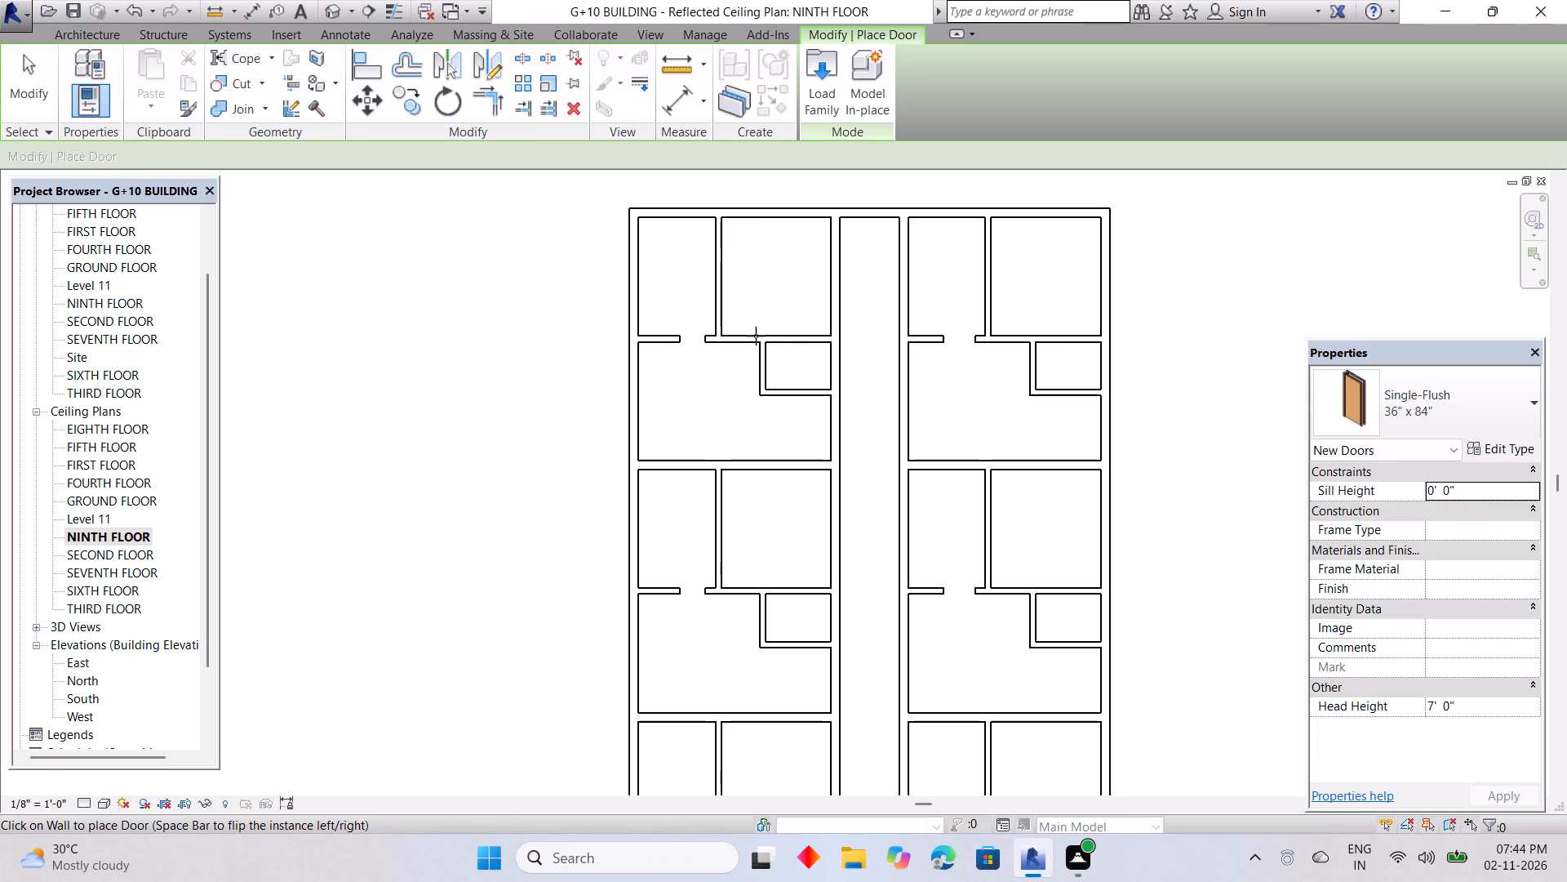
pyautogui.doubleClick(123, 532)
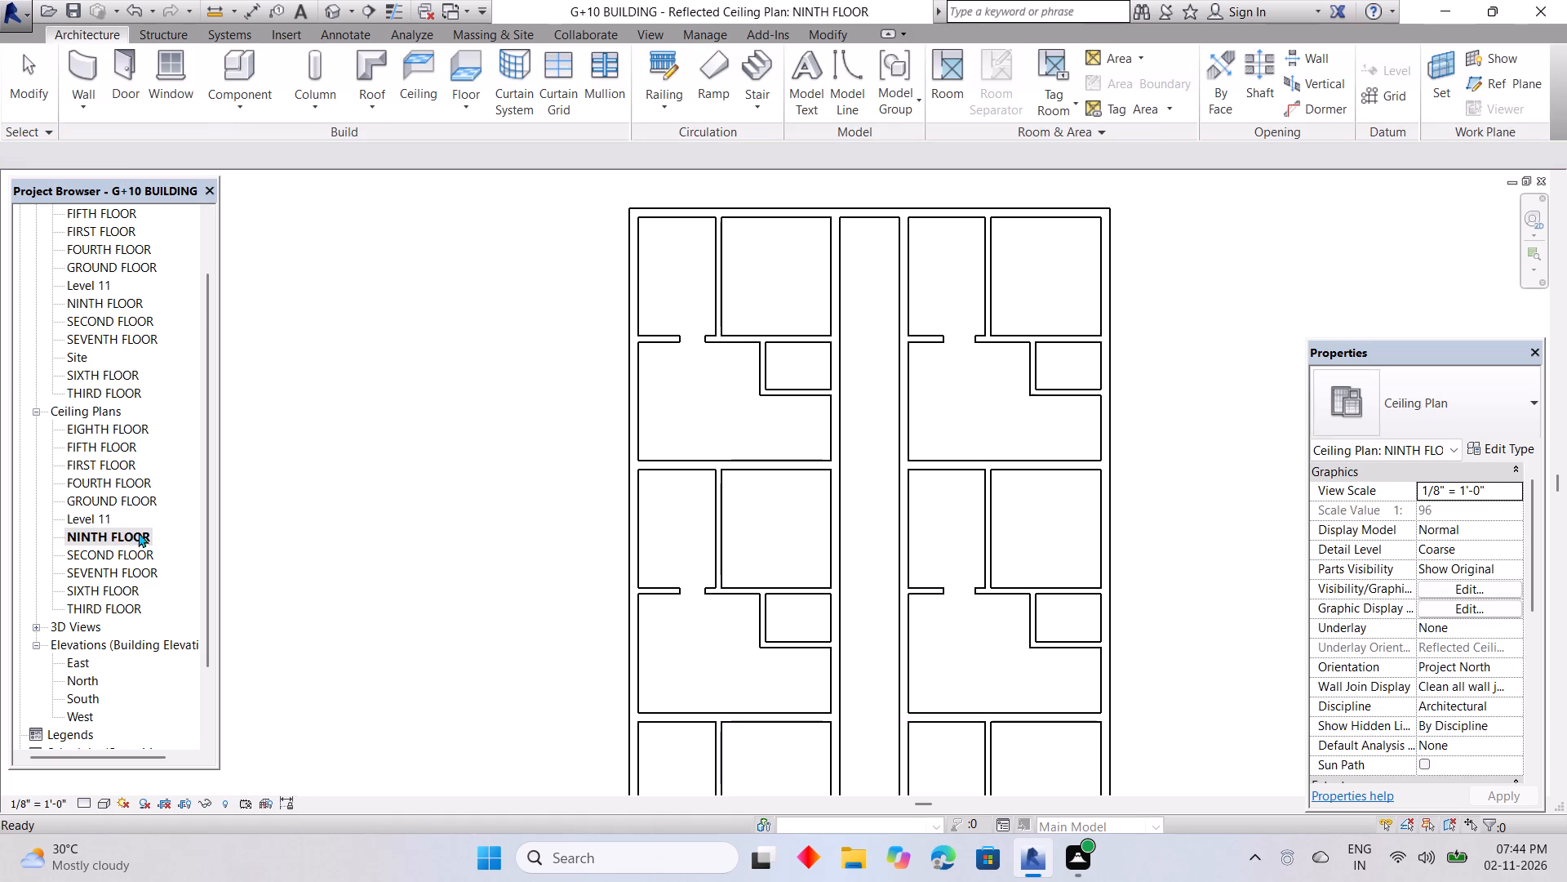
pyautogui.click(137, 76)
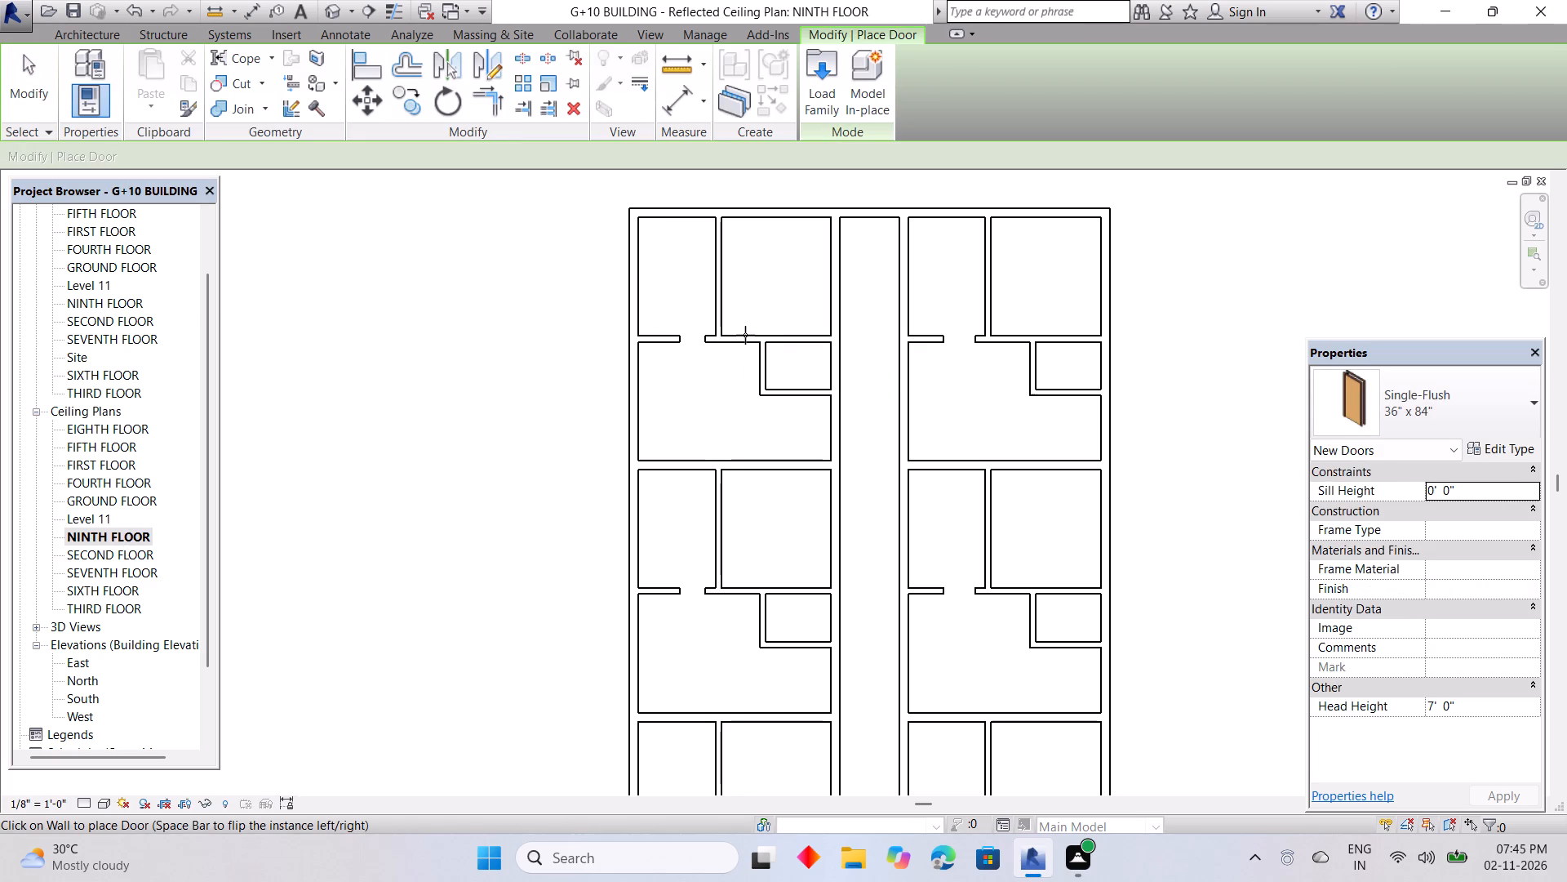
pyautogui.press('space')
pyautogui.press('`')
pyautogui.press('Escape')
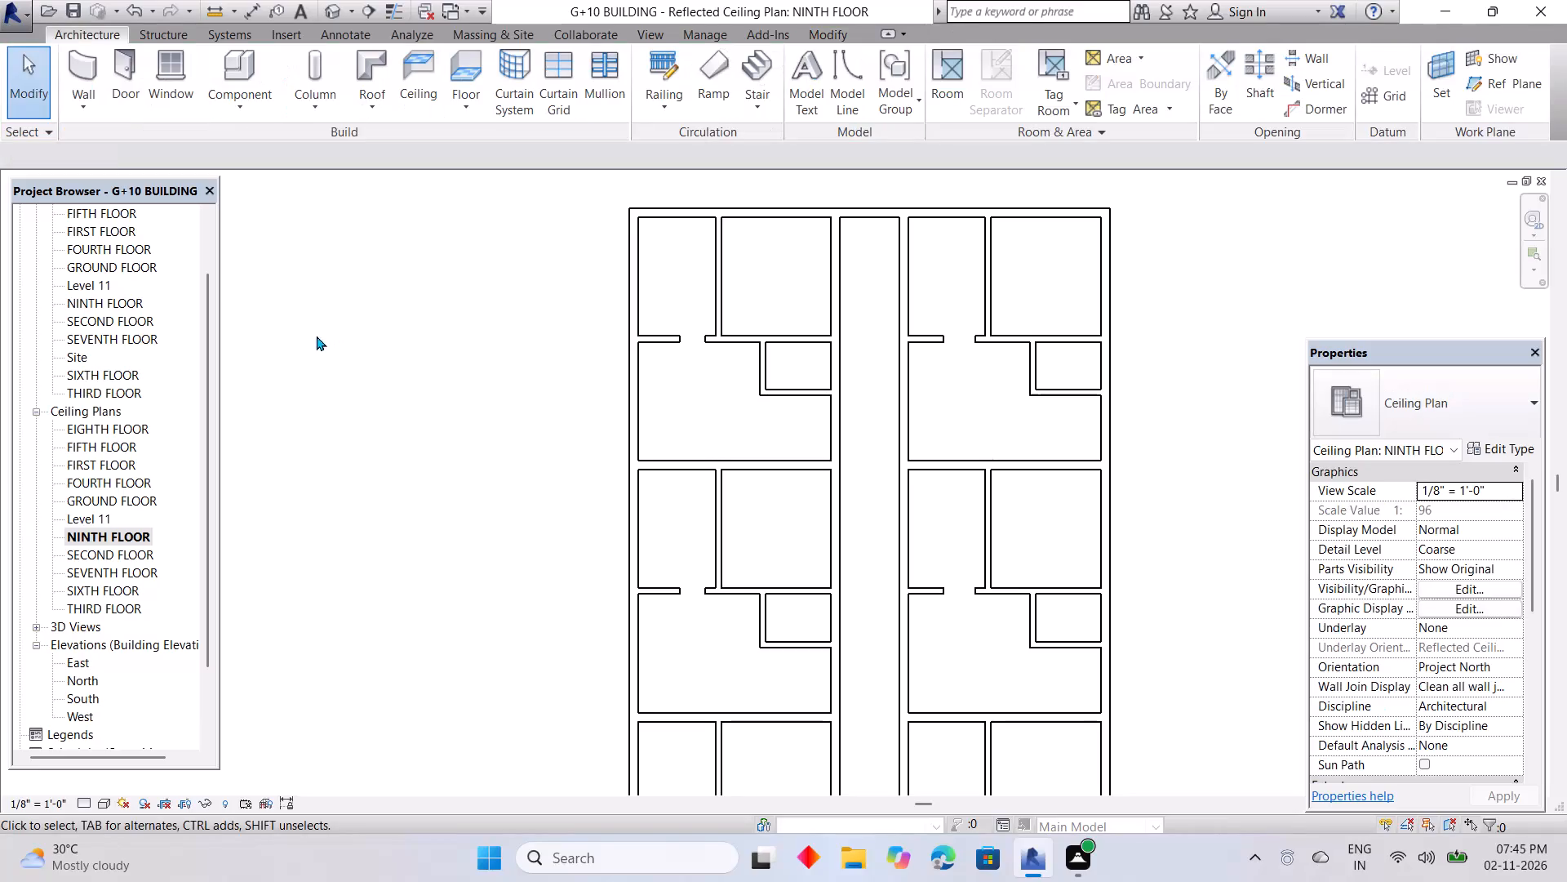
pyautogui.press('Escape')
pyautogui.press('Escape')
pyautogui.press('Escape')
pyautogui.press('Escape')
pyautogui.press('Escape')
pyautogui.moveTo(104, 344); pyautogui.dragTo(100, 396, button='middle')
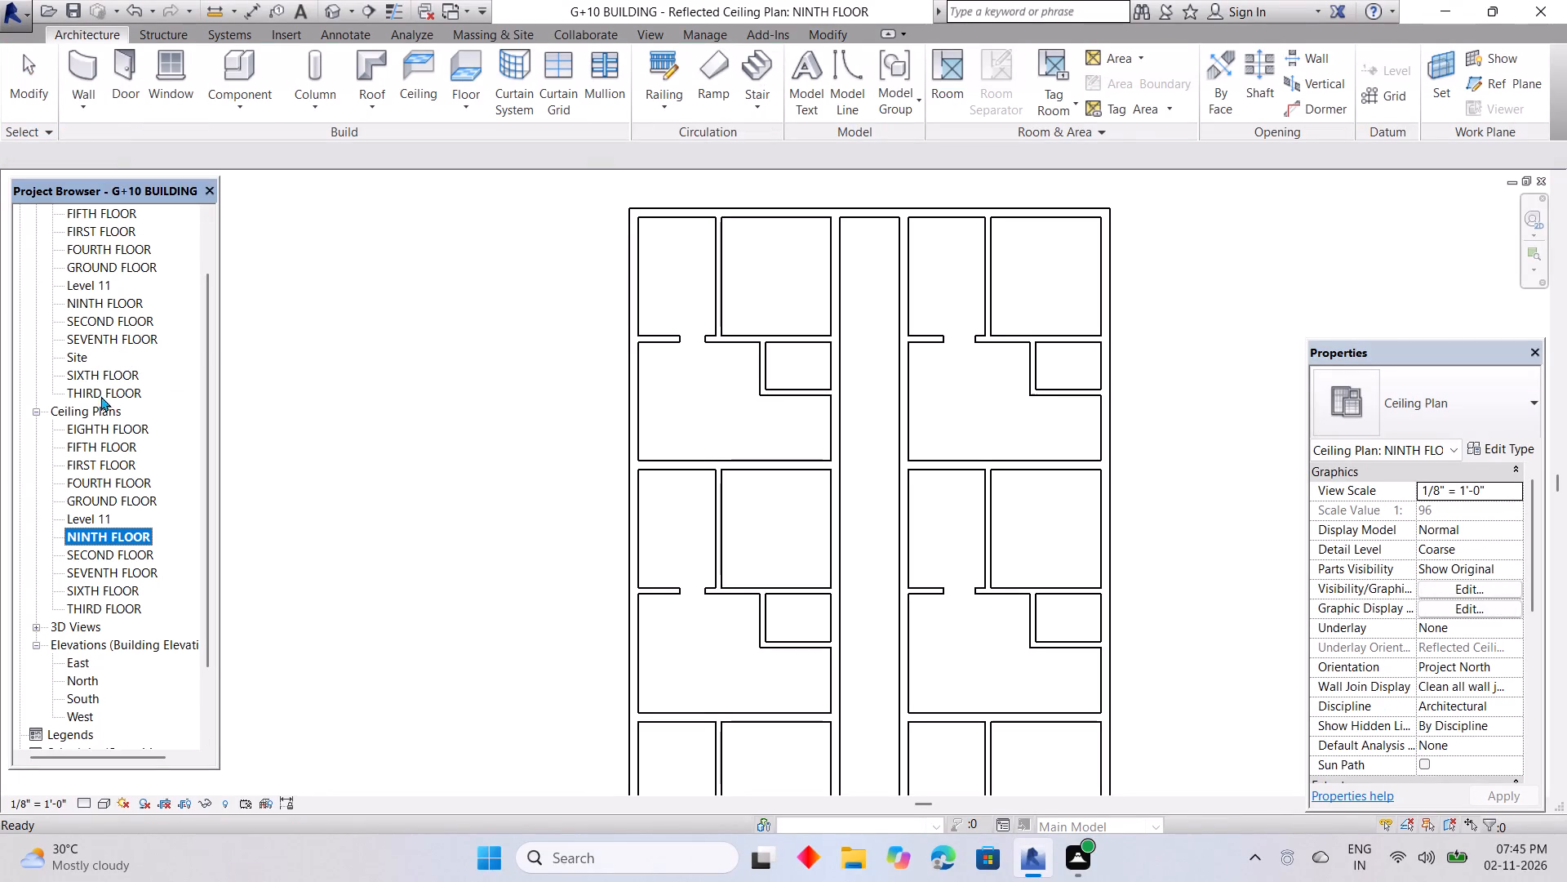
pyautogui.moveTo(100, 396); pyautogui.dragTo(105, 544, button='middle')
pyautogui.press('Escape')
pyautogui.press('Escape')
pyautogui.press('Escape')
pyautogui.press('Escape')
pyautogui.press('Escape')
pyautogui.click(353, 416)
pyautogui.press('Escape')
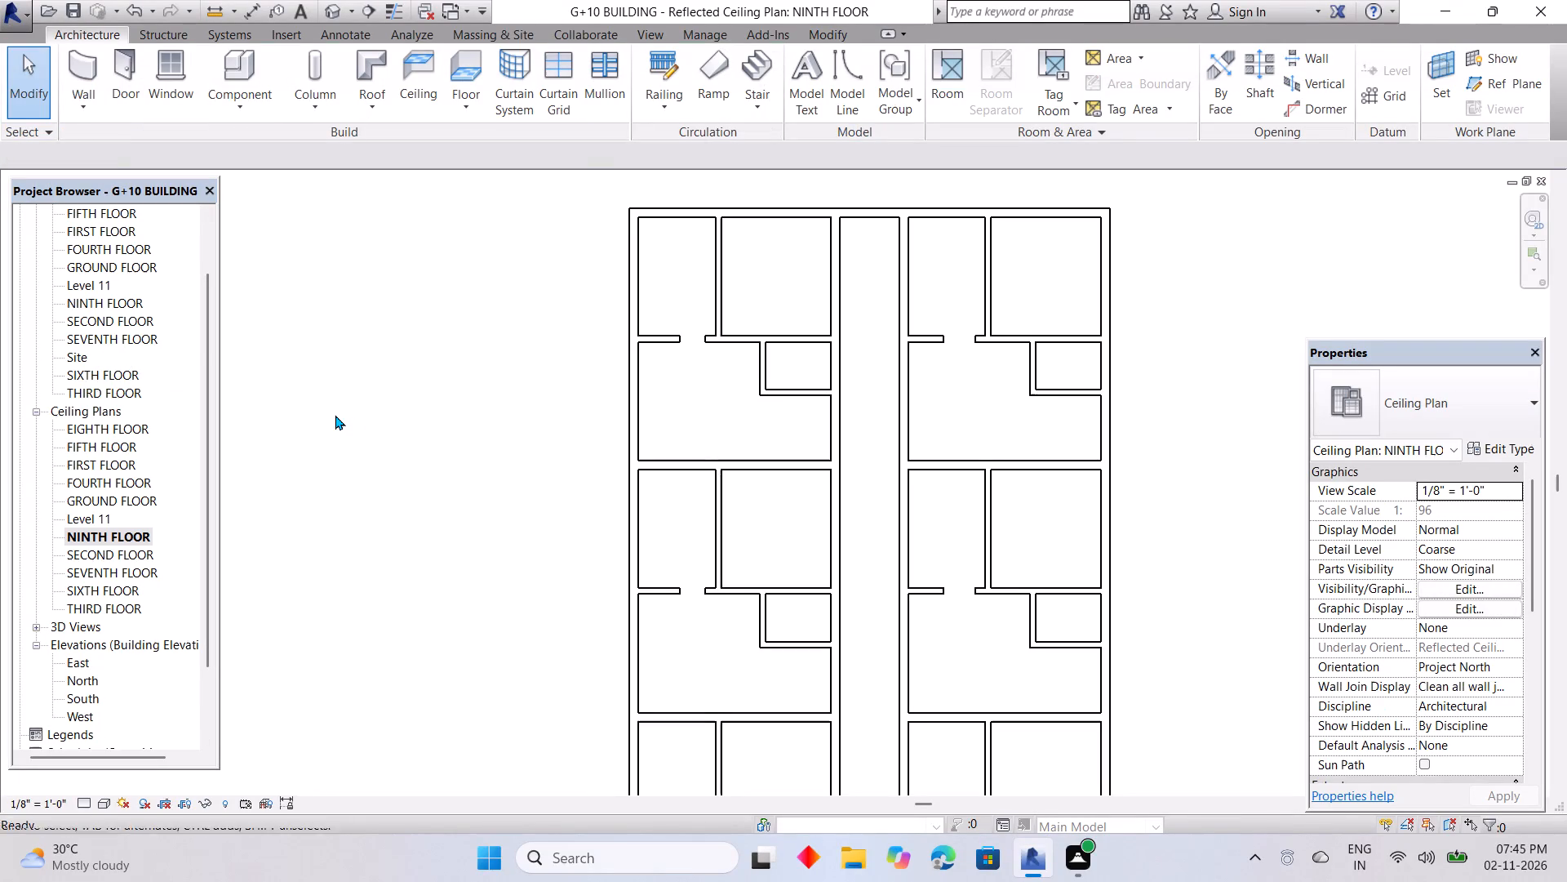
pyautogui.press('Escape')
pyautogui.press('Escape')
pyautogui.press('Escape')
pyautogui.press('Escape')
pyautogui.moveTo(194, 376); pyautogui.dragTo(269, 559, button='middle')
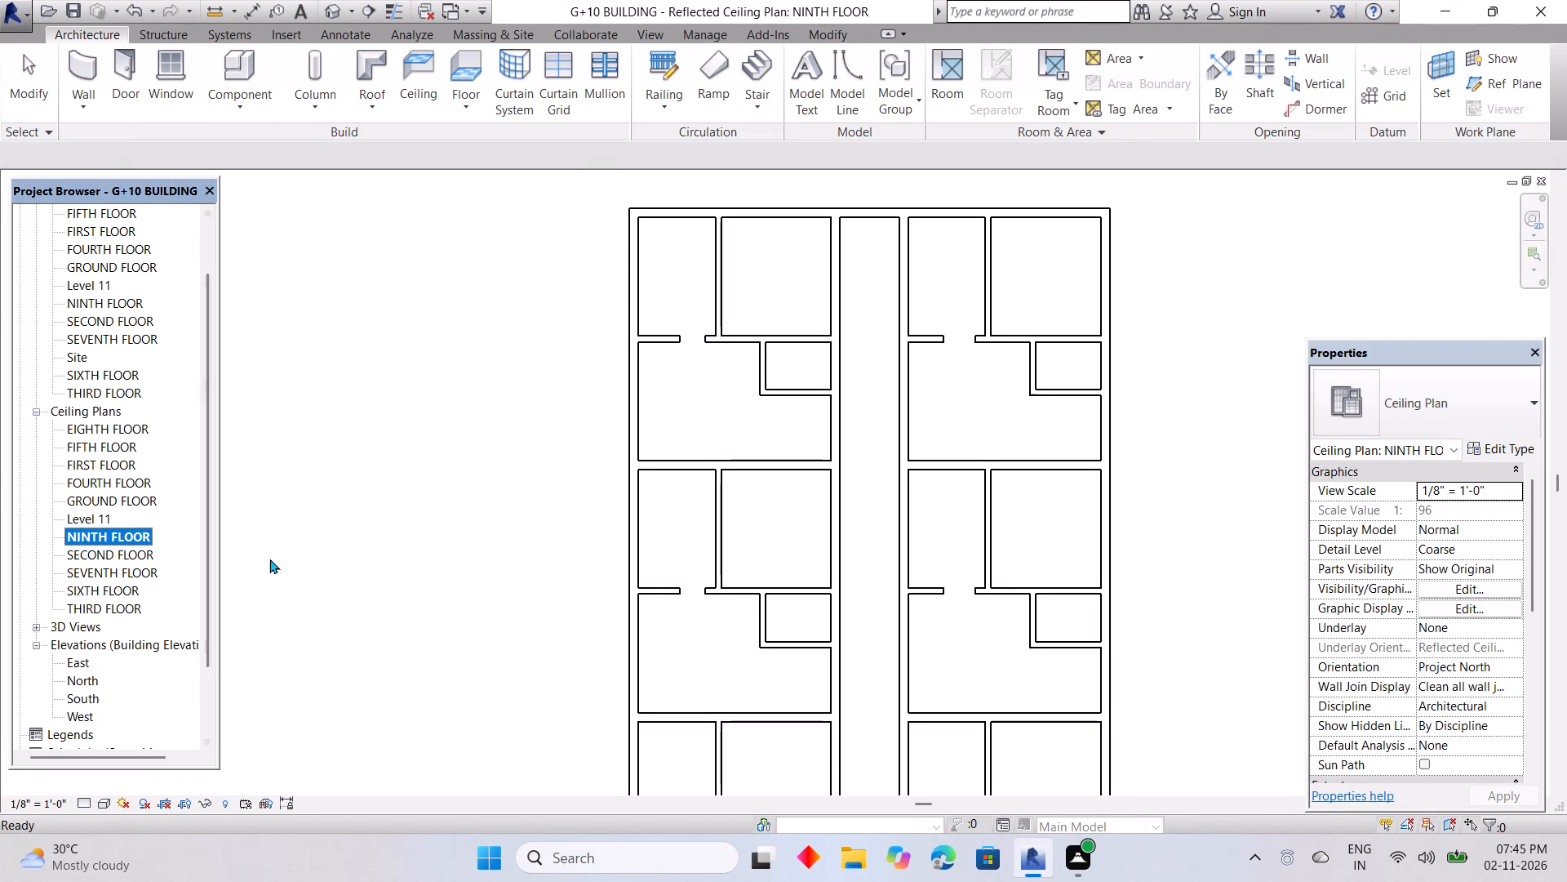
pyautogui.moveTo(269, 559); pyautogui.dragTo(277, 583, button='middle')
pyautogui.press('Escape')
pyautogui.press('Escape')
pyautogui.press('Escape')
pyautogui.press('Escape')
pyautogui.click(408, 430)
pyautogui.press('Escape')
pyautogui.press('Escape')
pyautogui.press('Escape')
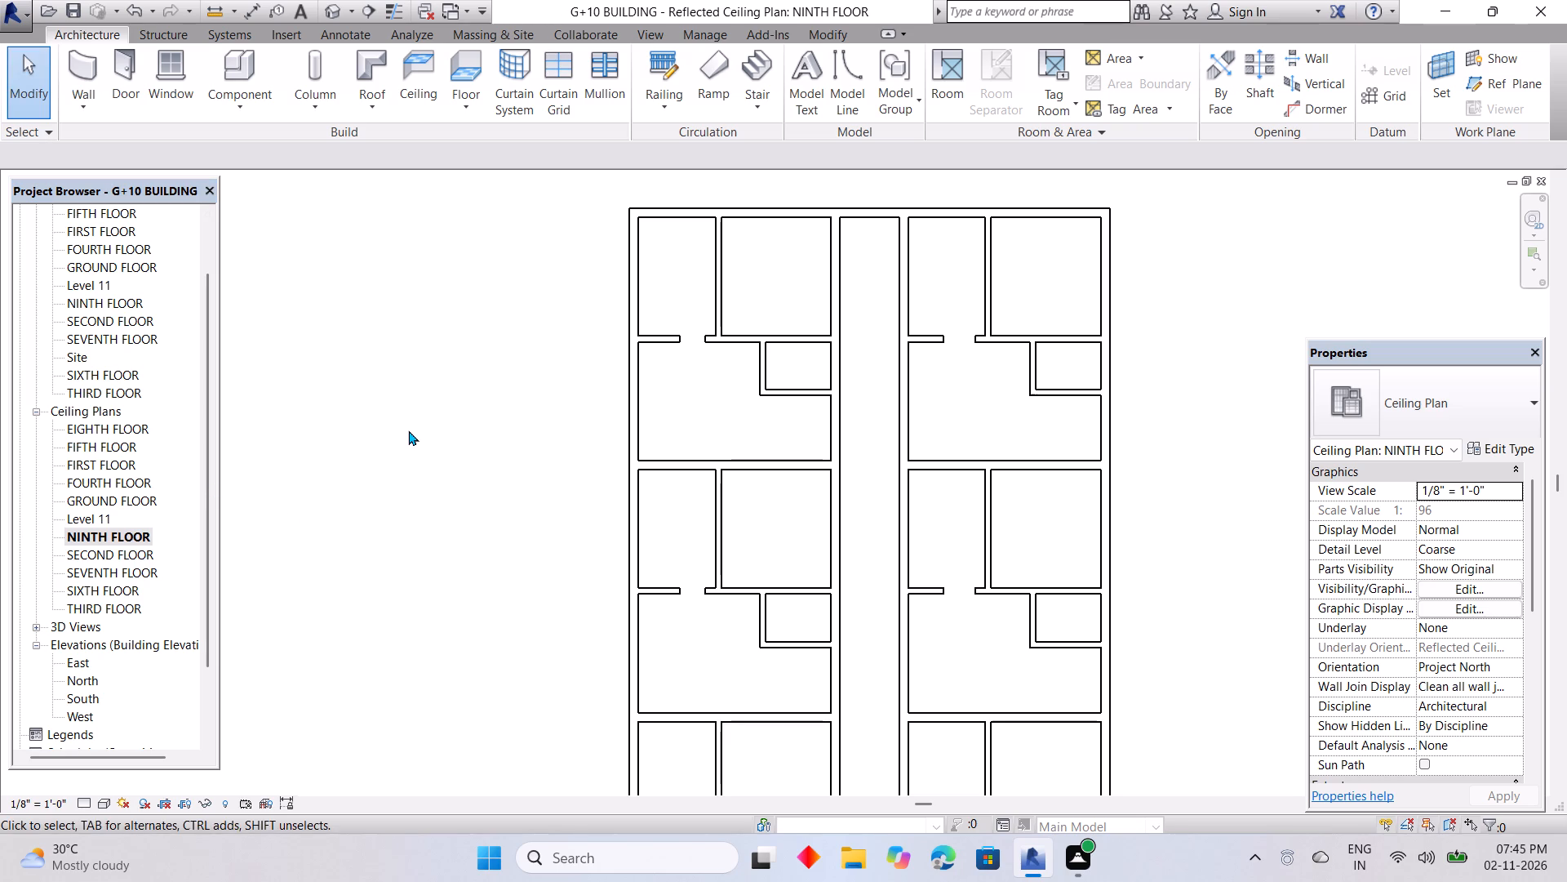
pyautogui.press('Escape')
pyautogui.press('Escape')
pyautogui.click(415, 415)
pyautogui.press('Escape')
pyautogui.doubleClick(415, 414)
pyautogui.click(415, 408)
# Open the ninth floor's floor plan.
pyautogui.scroll(1, 87, 403)
pyautogui.scroll(2, 116, 341)
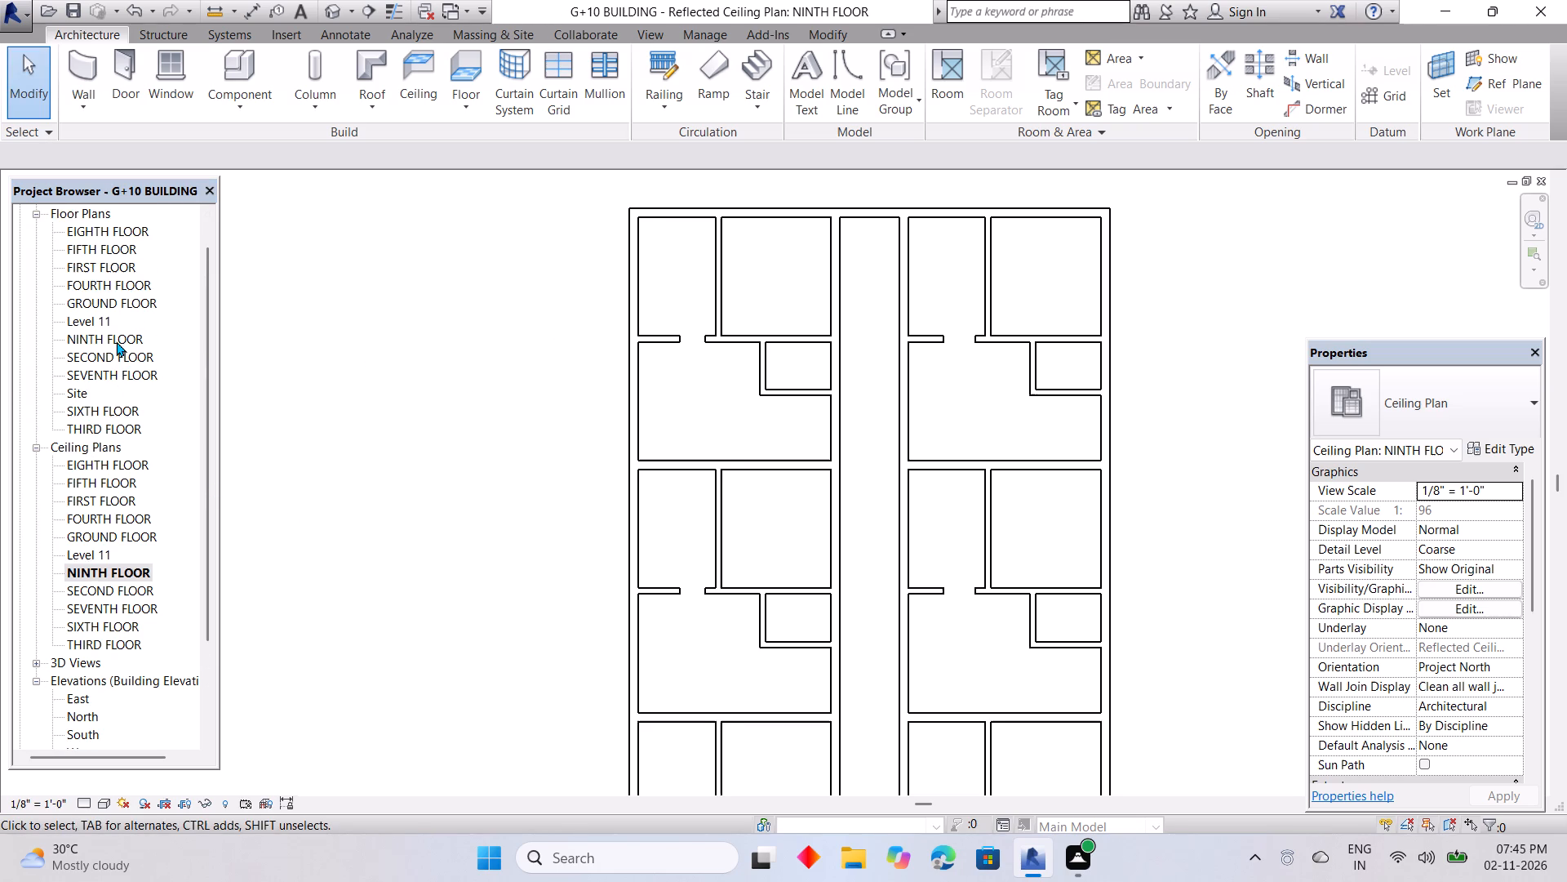
pyautogui.scroll(2, 116, 341)
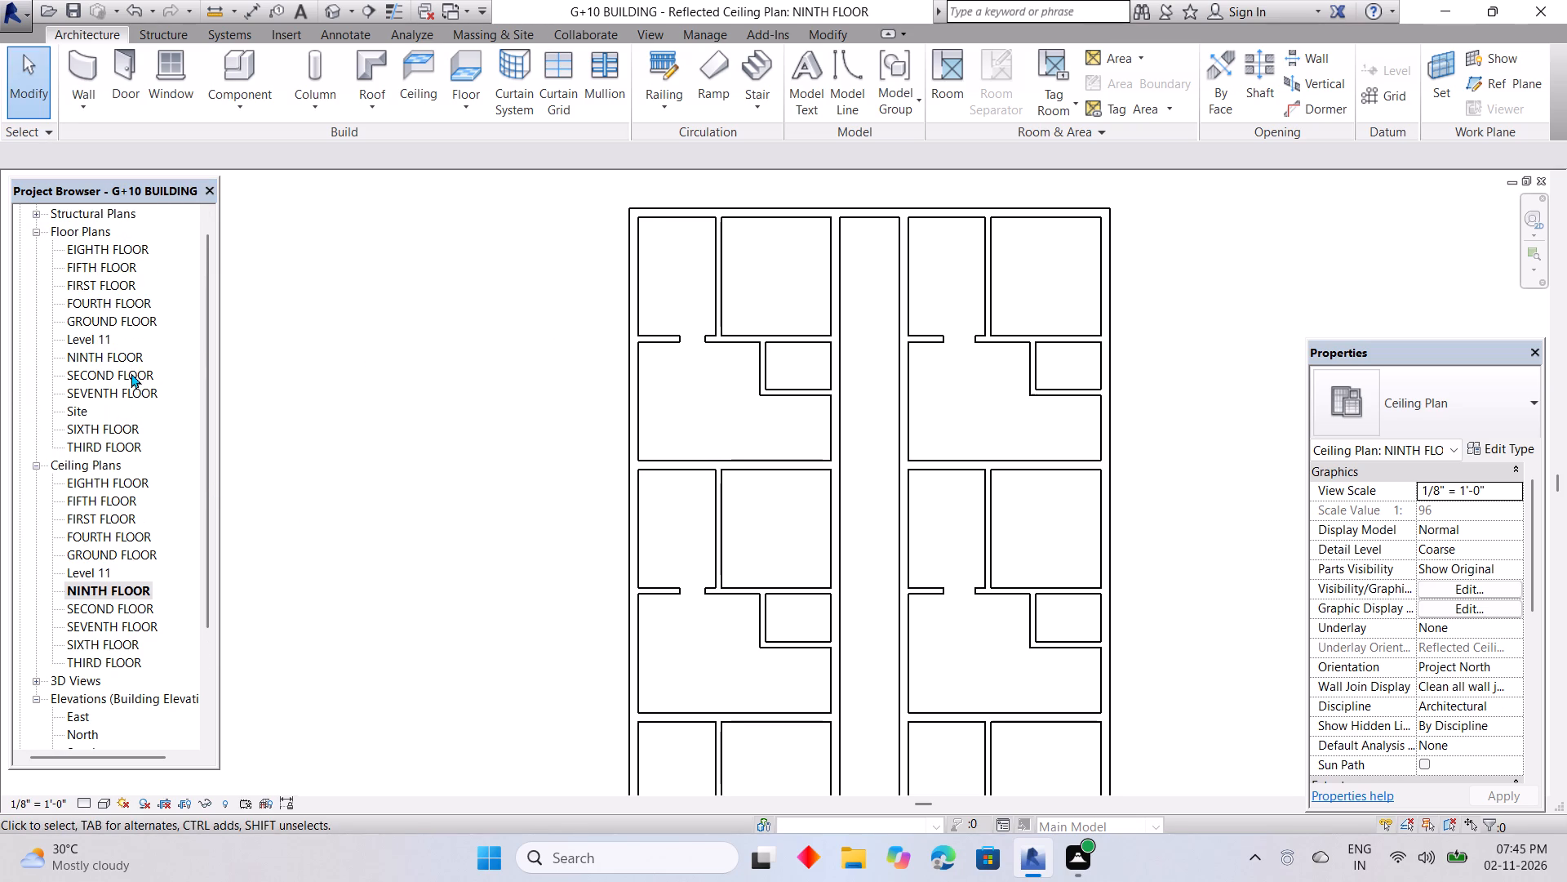
pyautogui.doubleClick(131, 373)
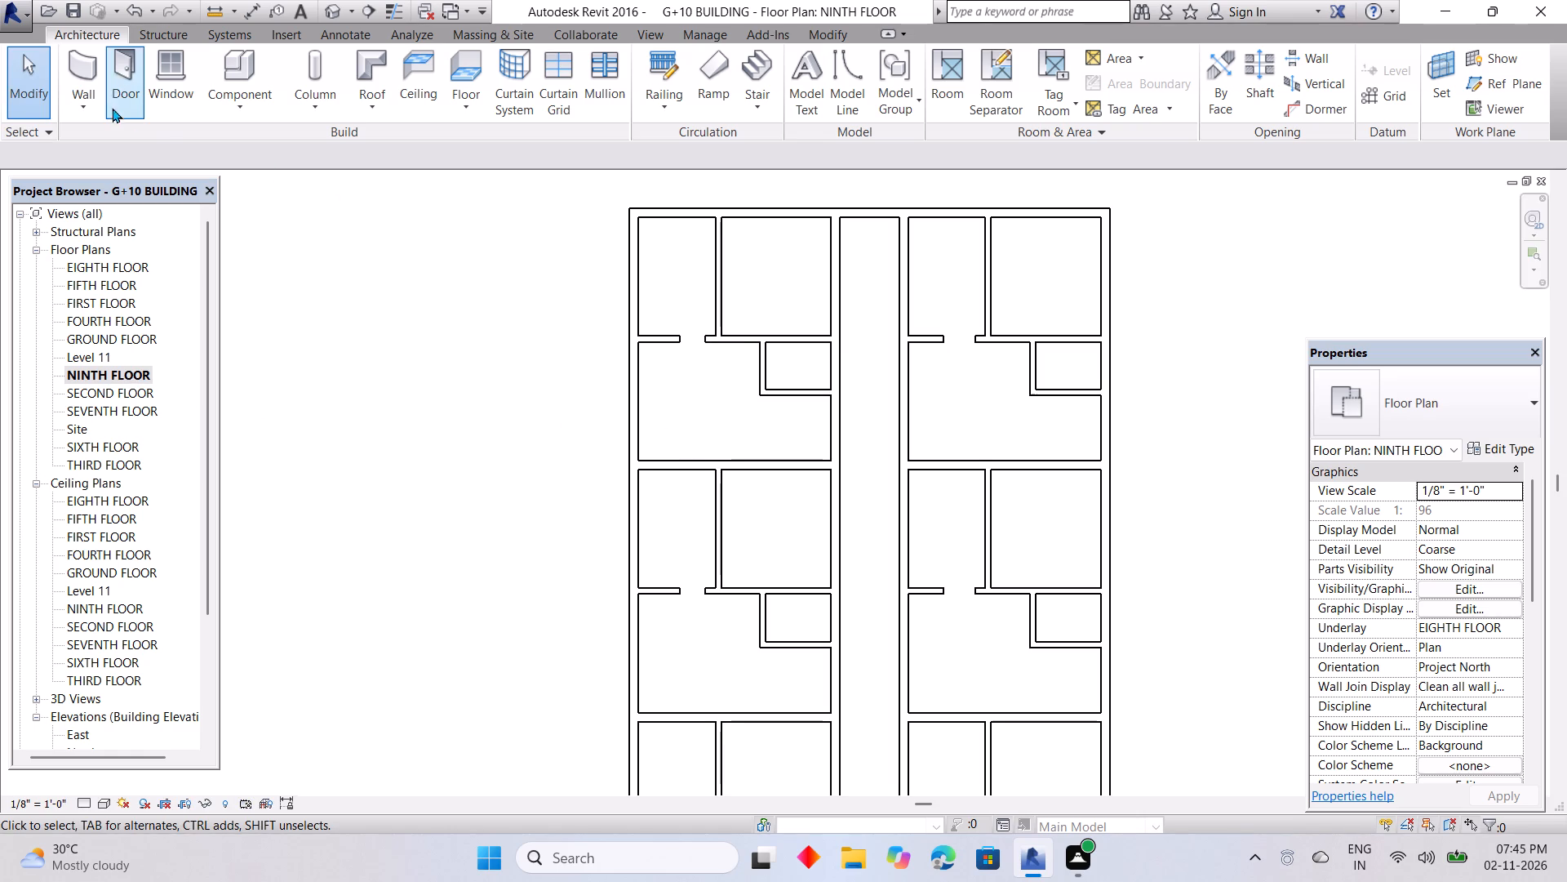
# Place Single-Flush 36" x 84" doors in the northernmost west unit's bedroom and bathroom partition and corridor wall, the entrance centred 2'-6" from the south wall.
pyautogui.click(116, 91)
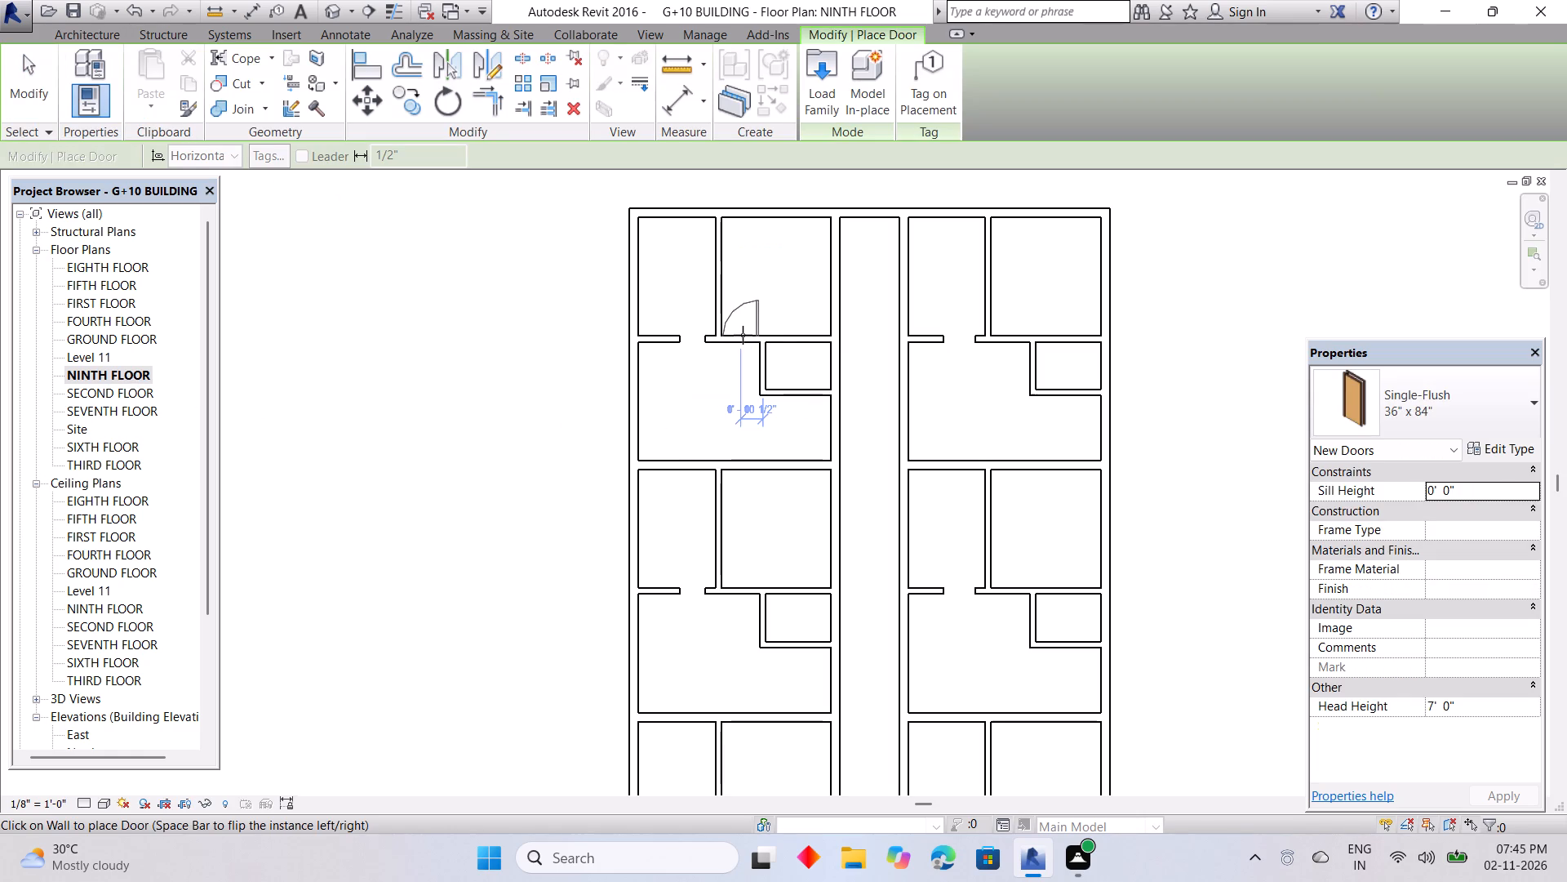
pyautogui.click(743, 335)
pyautogui.press('space')
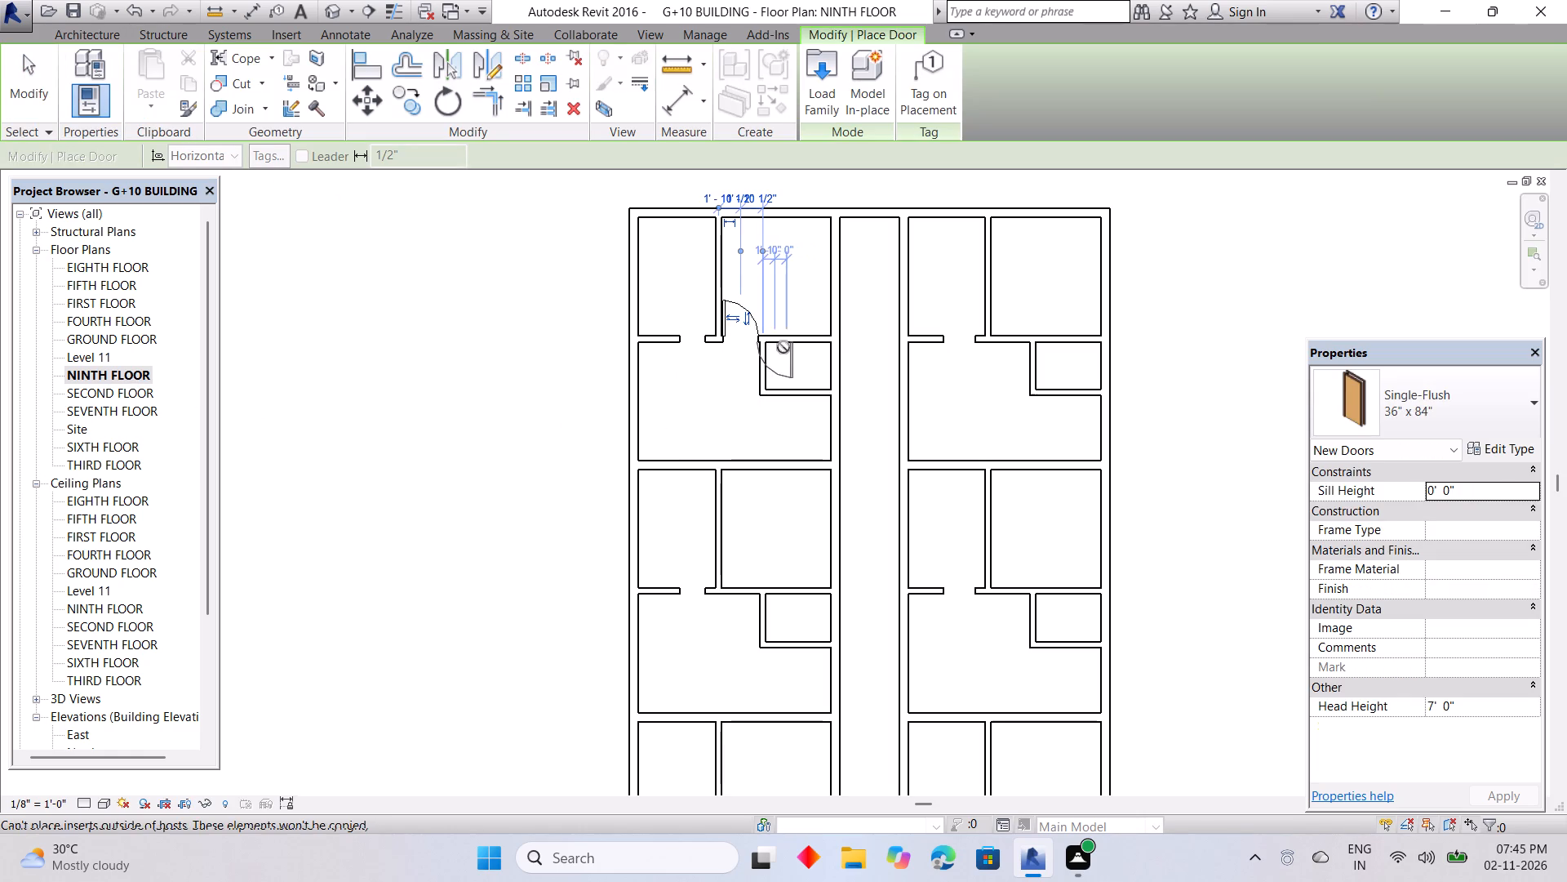
pyautogui.click(787, 345)
pyautogui.press('space')
pyautogui.moveTo(757, 499); pyautogui.dragTo(694, 355, button='middle')
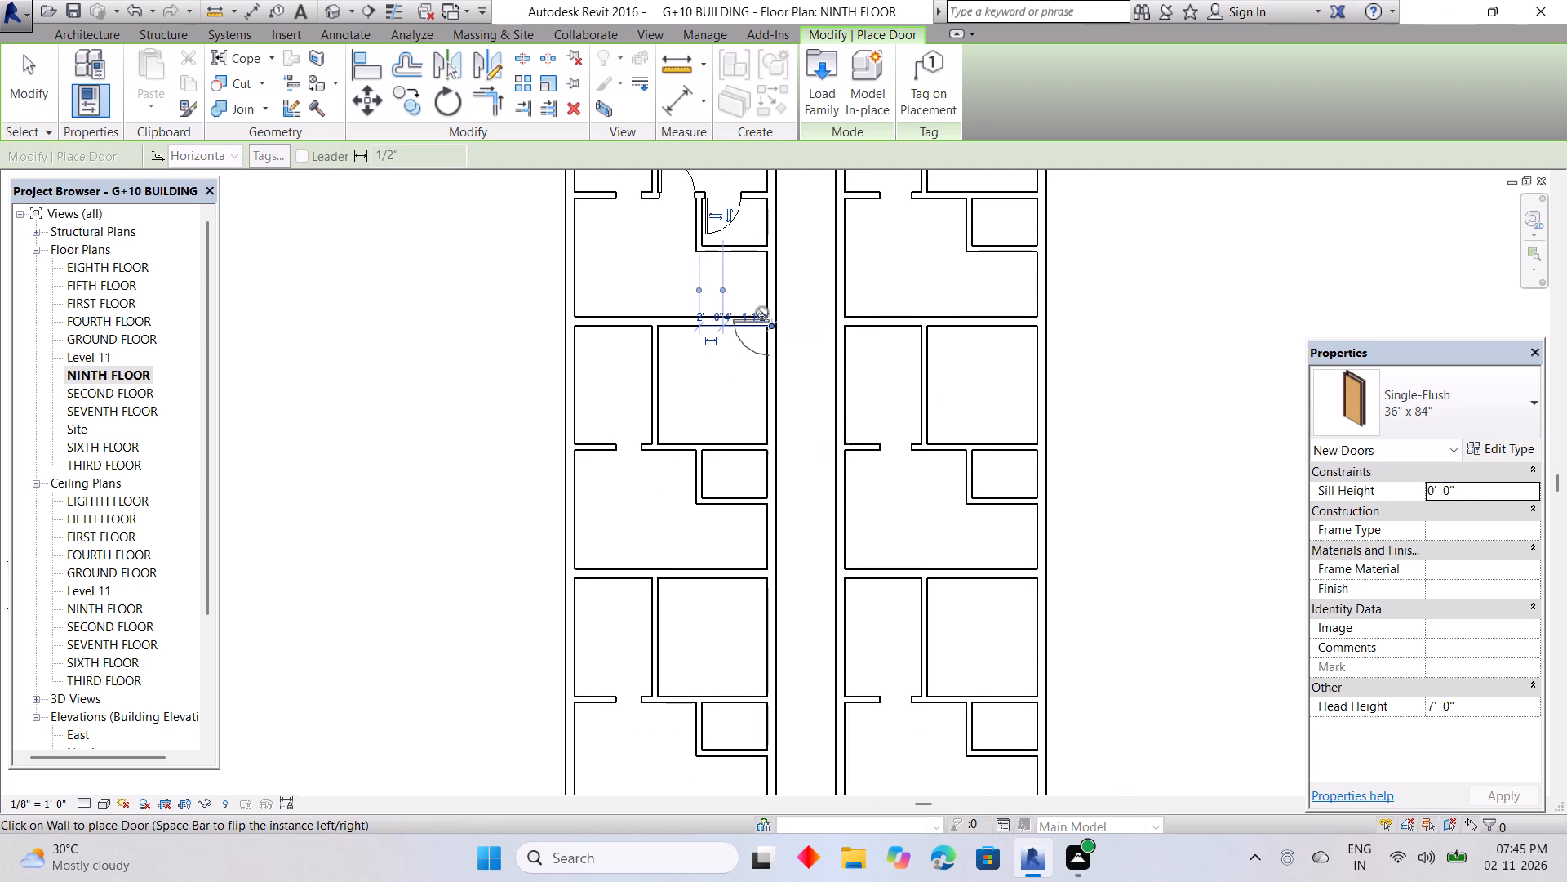
pyautogui.press('space')
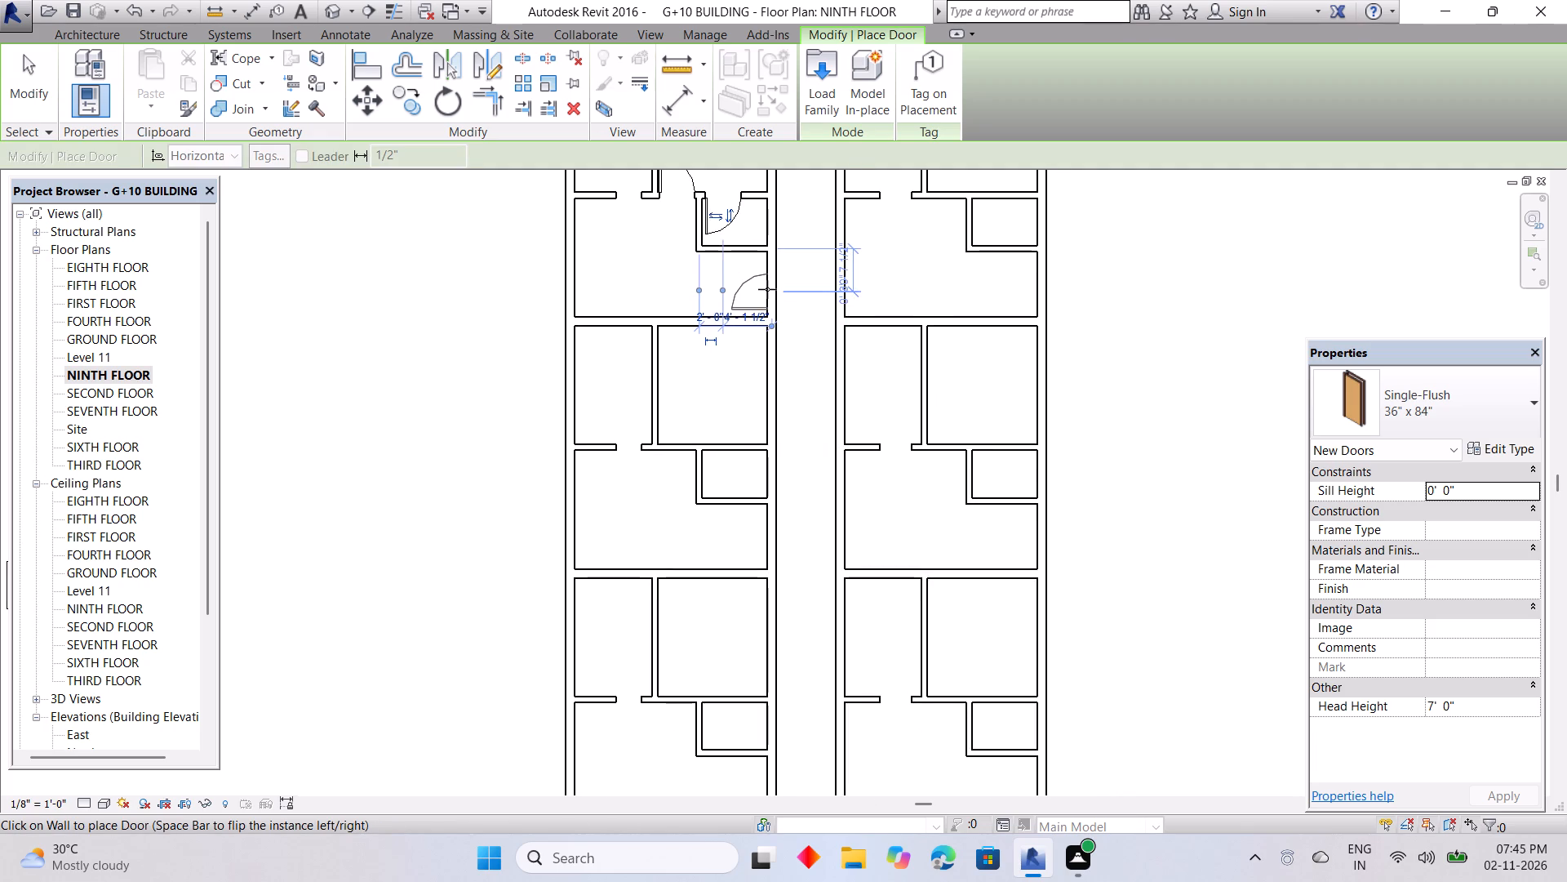
pyautogui.click(767, 289)
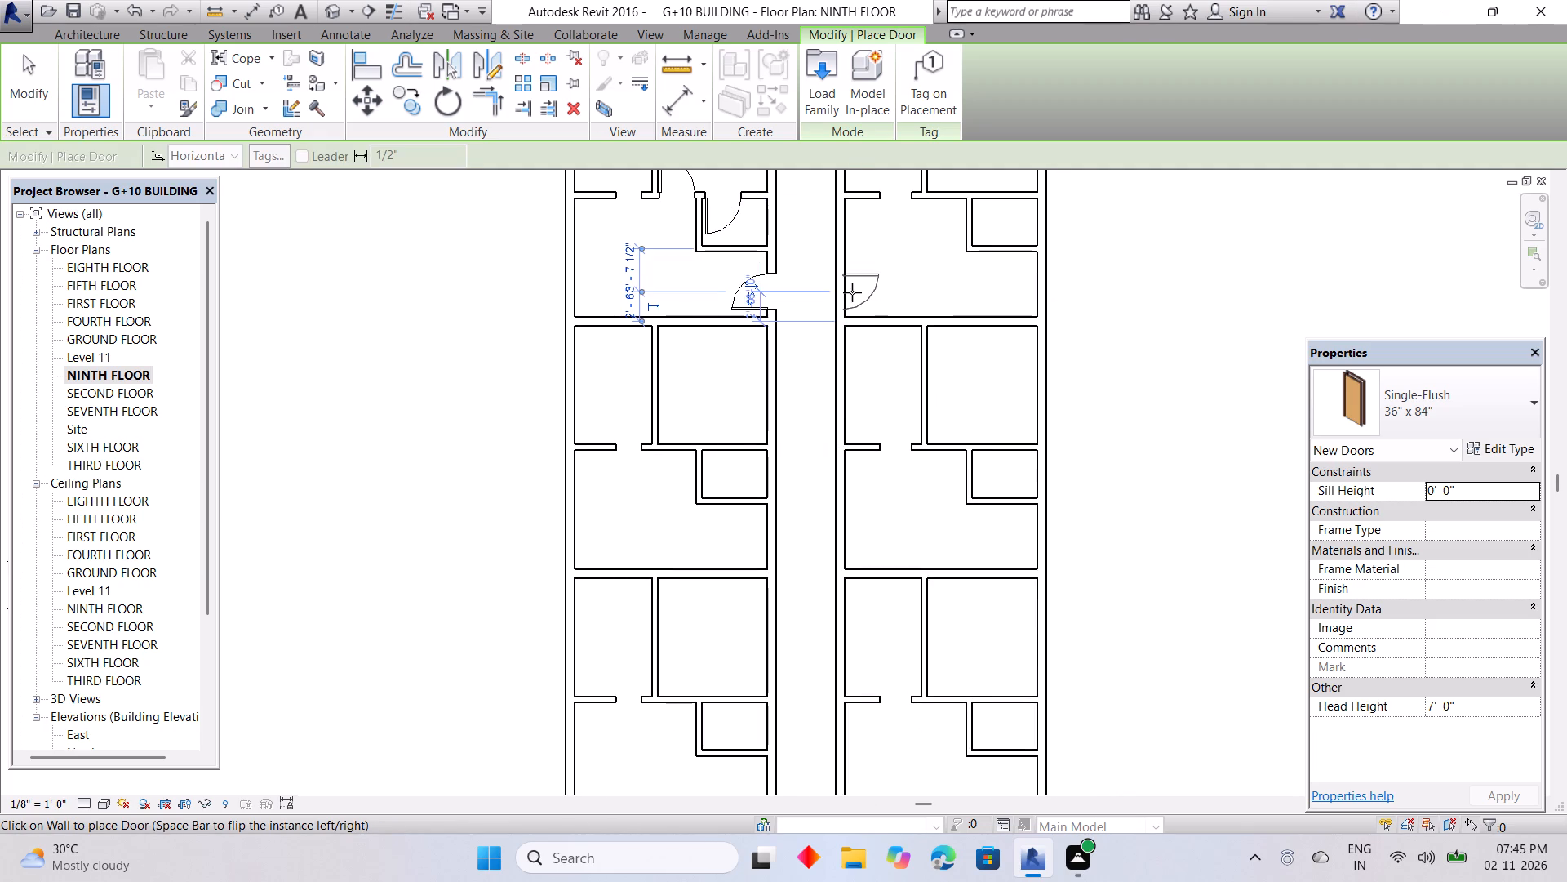
# Place Single-Flush 36" x 84" entrance, bedroom and bathroom doors in the northernmost east unit, the entrance centred 2'-6" from its south wall.
pyautogui.press('space')
pyautogui.click(852, 292)
pyautogui.moveTo(899, 262); pyautogui.dragTo(902, 460, button='middle')
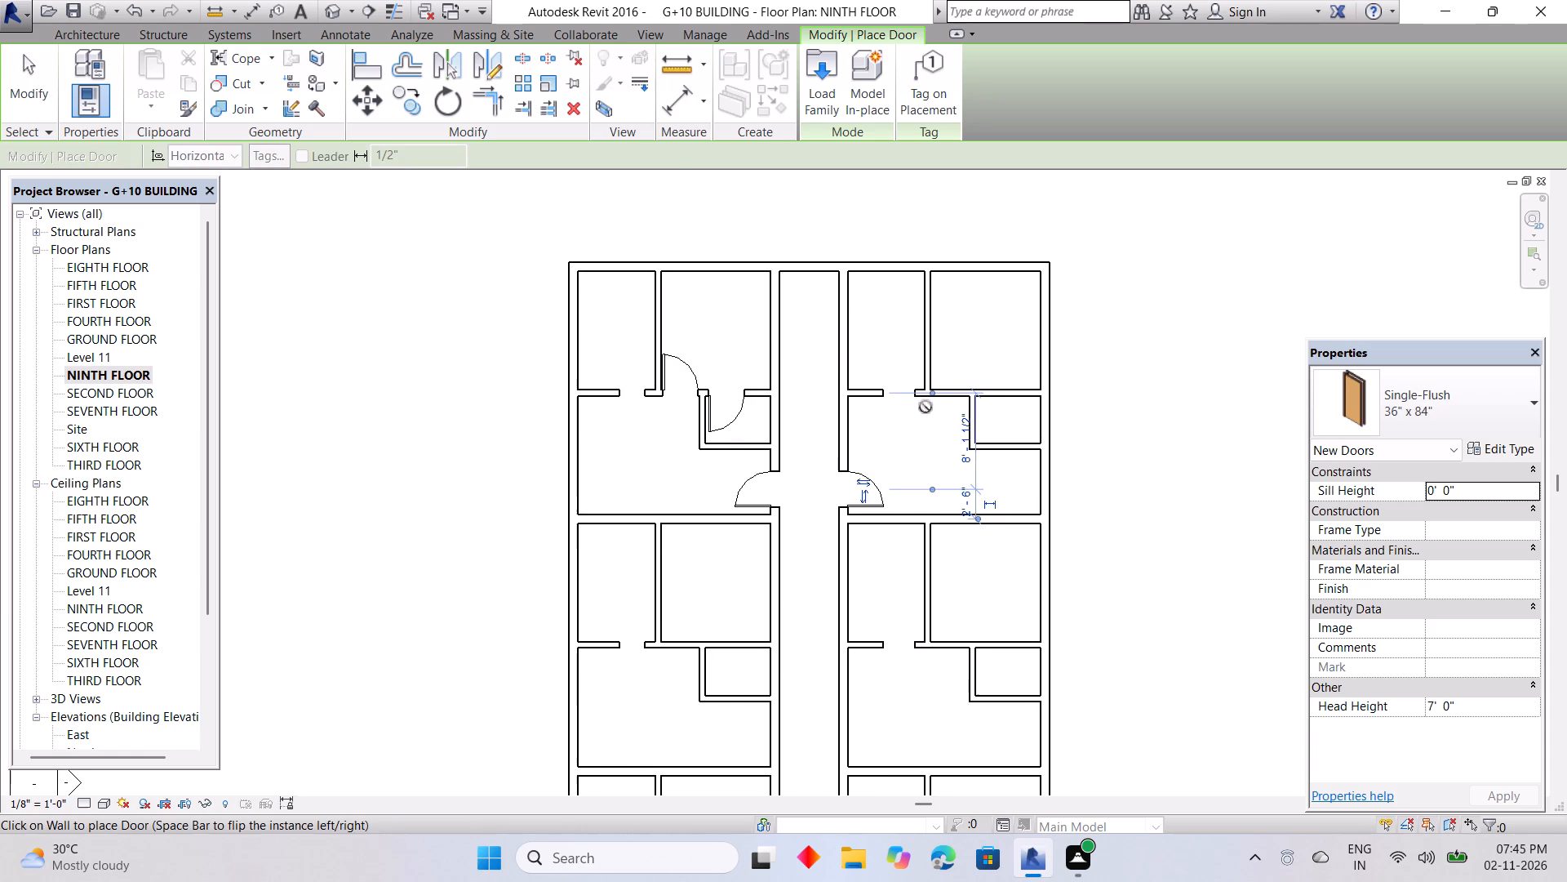
pyautogui.click(949, 384)
pyautogui.press('space')
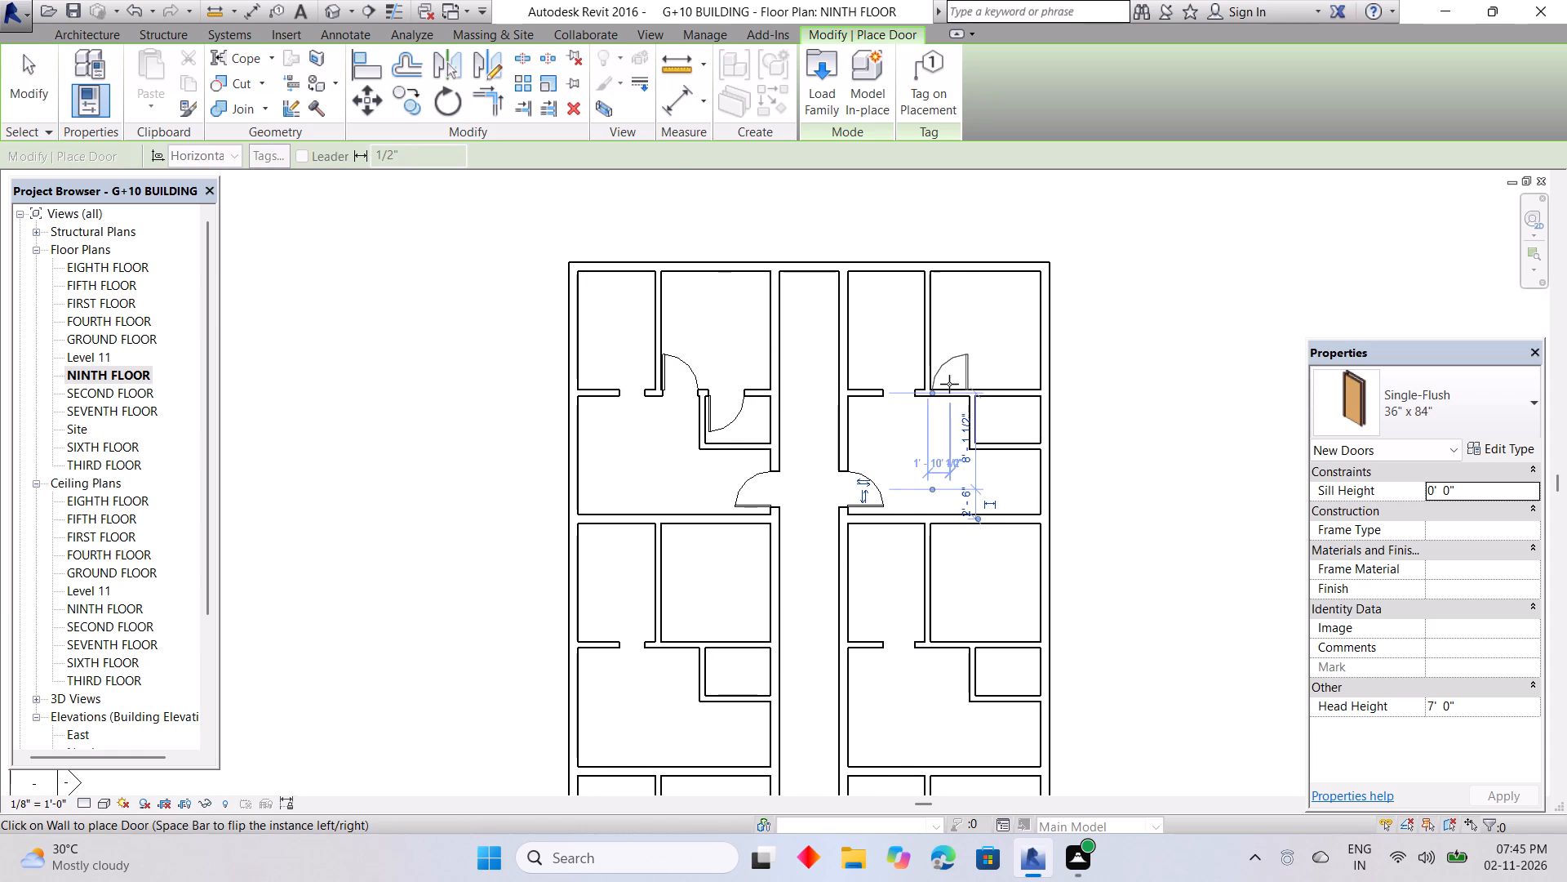
pyautogui.click(995, 402)
pyautogui.press('space')
# Place Single-Flush 36" x 84" bedroom, bathroom and entrance doors in the second-row west unit, matching the unit to its north.
pyautogui.moveTo(930, 529); pyautogui.dragTo(902, 342, button='middle')
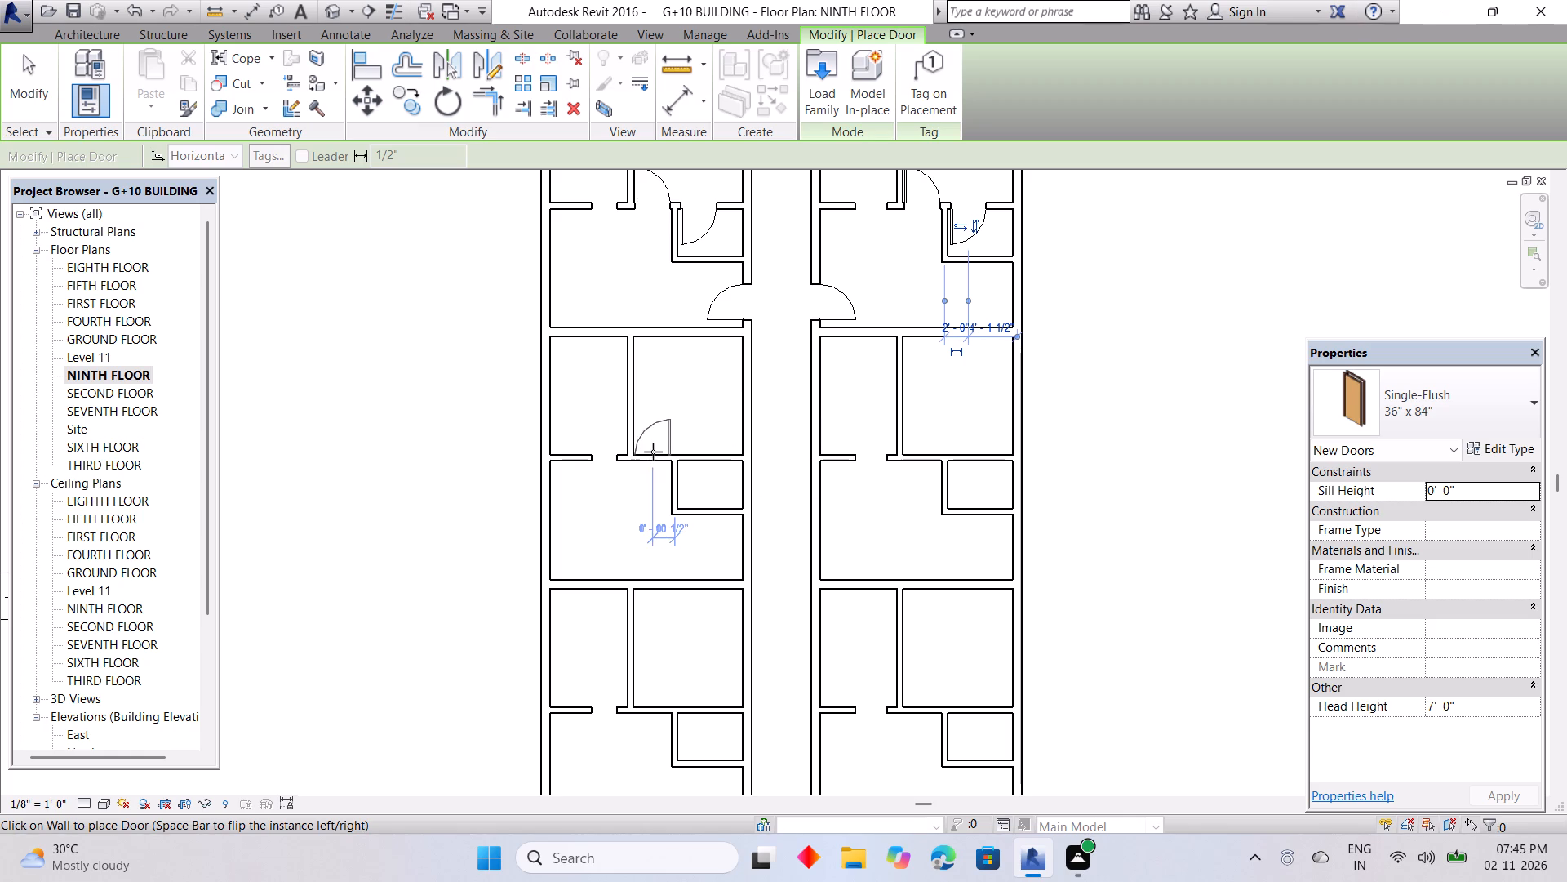
pyautogui.click(653, 452)
pyautogui.press('space')
pyautogui.click(696, 467)
pyautogui.press('space')
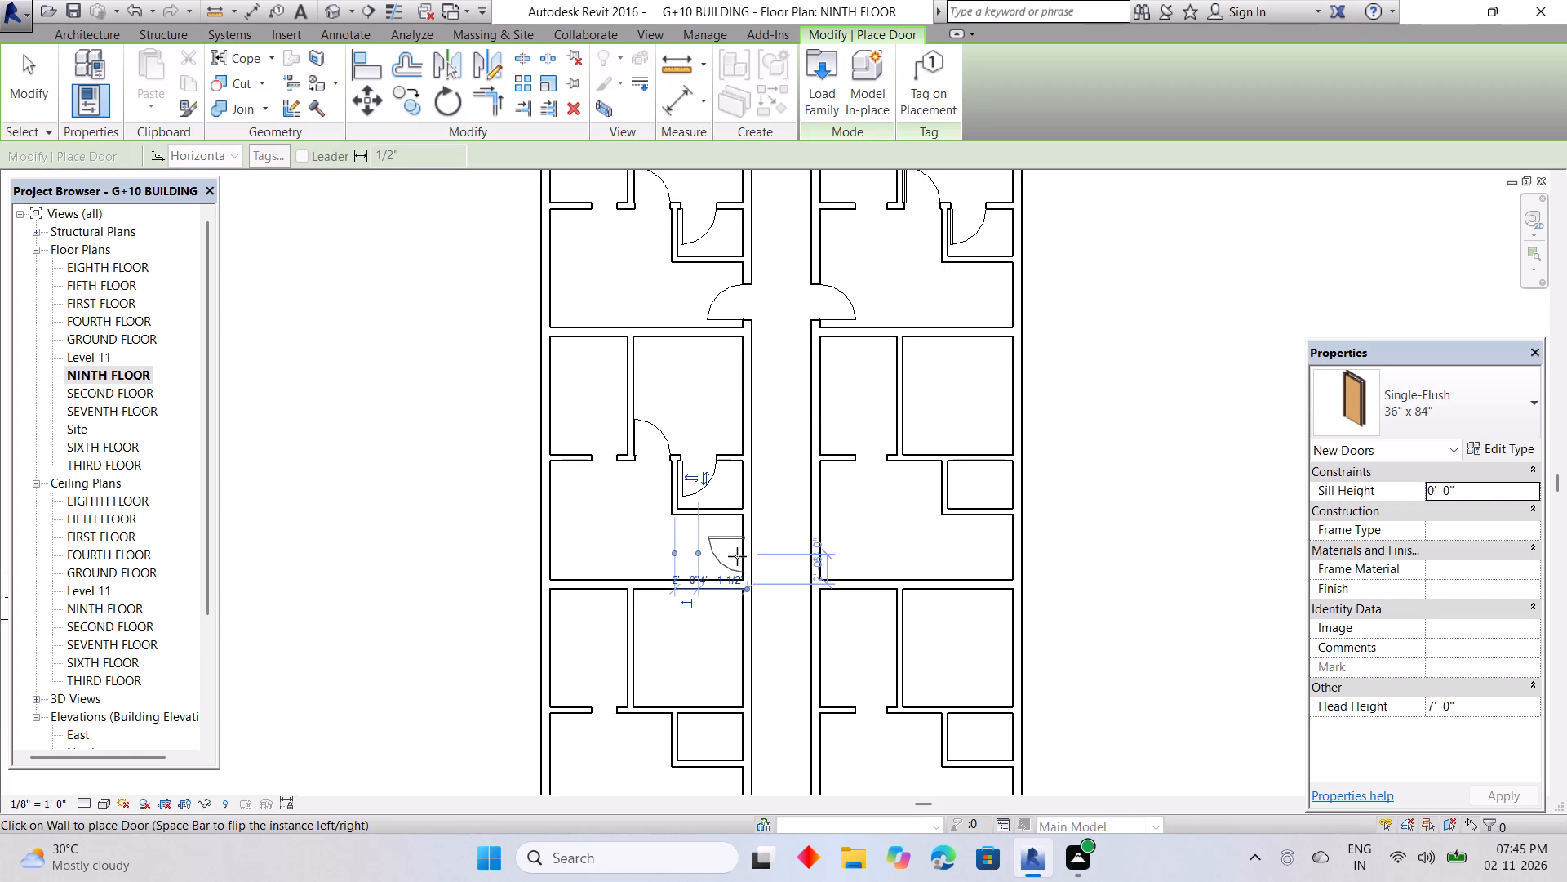
pyautogui.press('space')
pyautogui.click(737, 556)
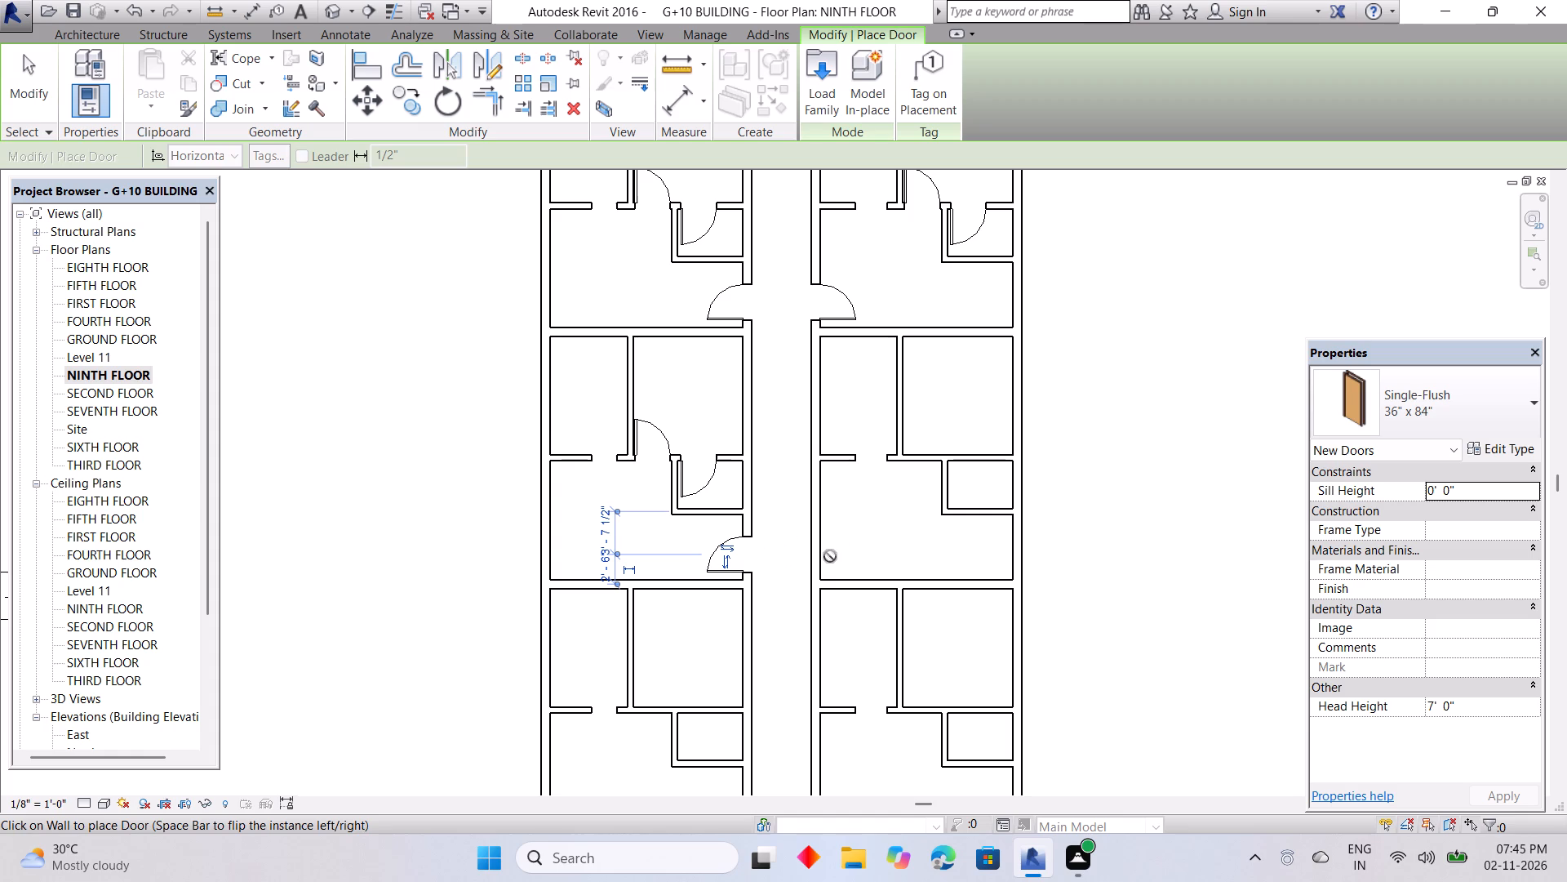
# Place Single-Flush 36" x 84" entrance, bedroom and bathroom doors in the second-row east unit, the entrance centred 2'-6" from its south wall.
pyautogui.press('space')
pyautogui.click(821, 554)
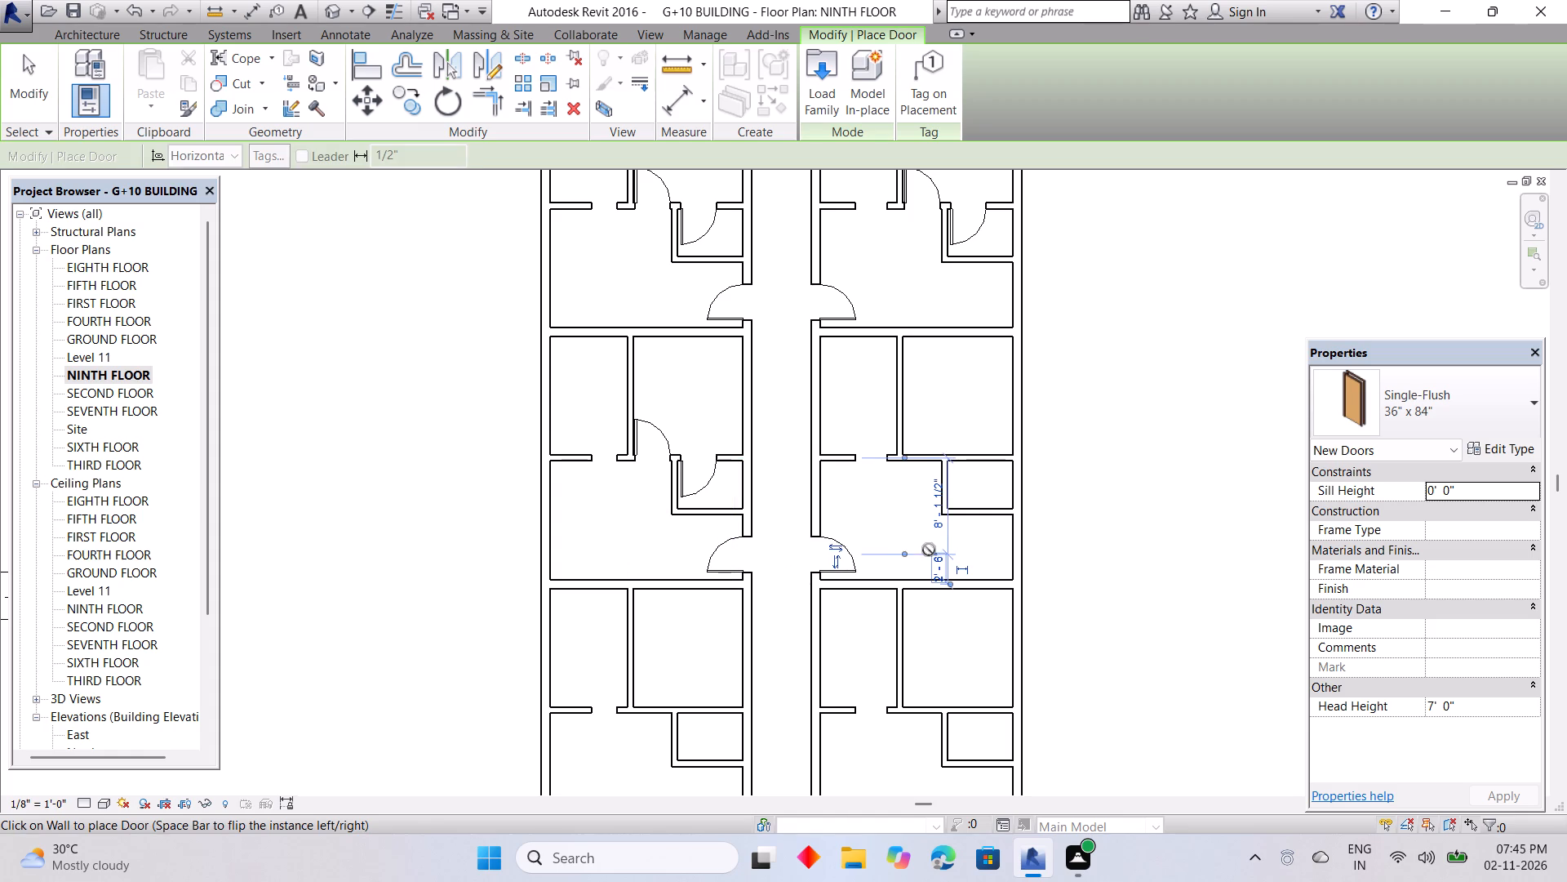
pyautogui.moveTo(929, 550); pyautogui.dragTo(942, 470, button='middle')
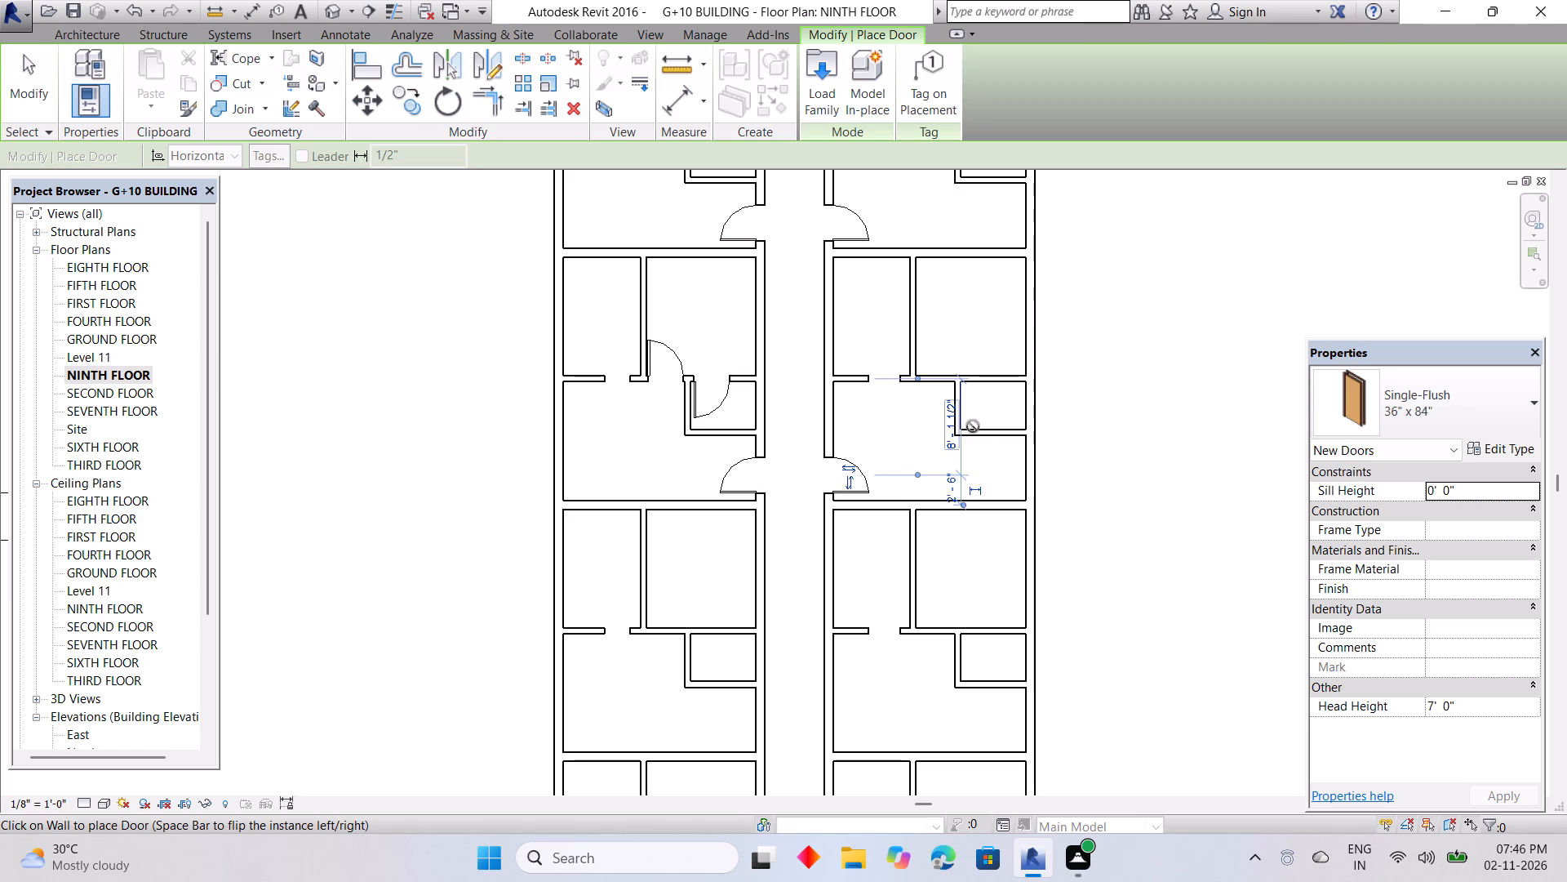
pyautogui.press('space')
pyautogui.click(934, 372)
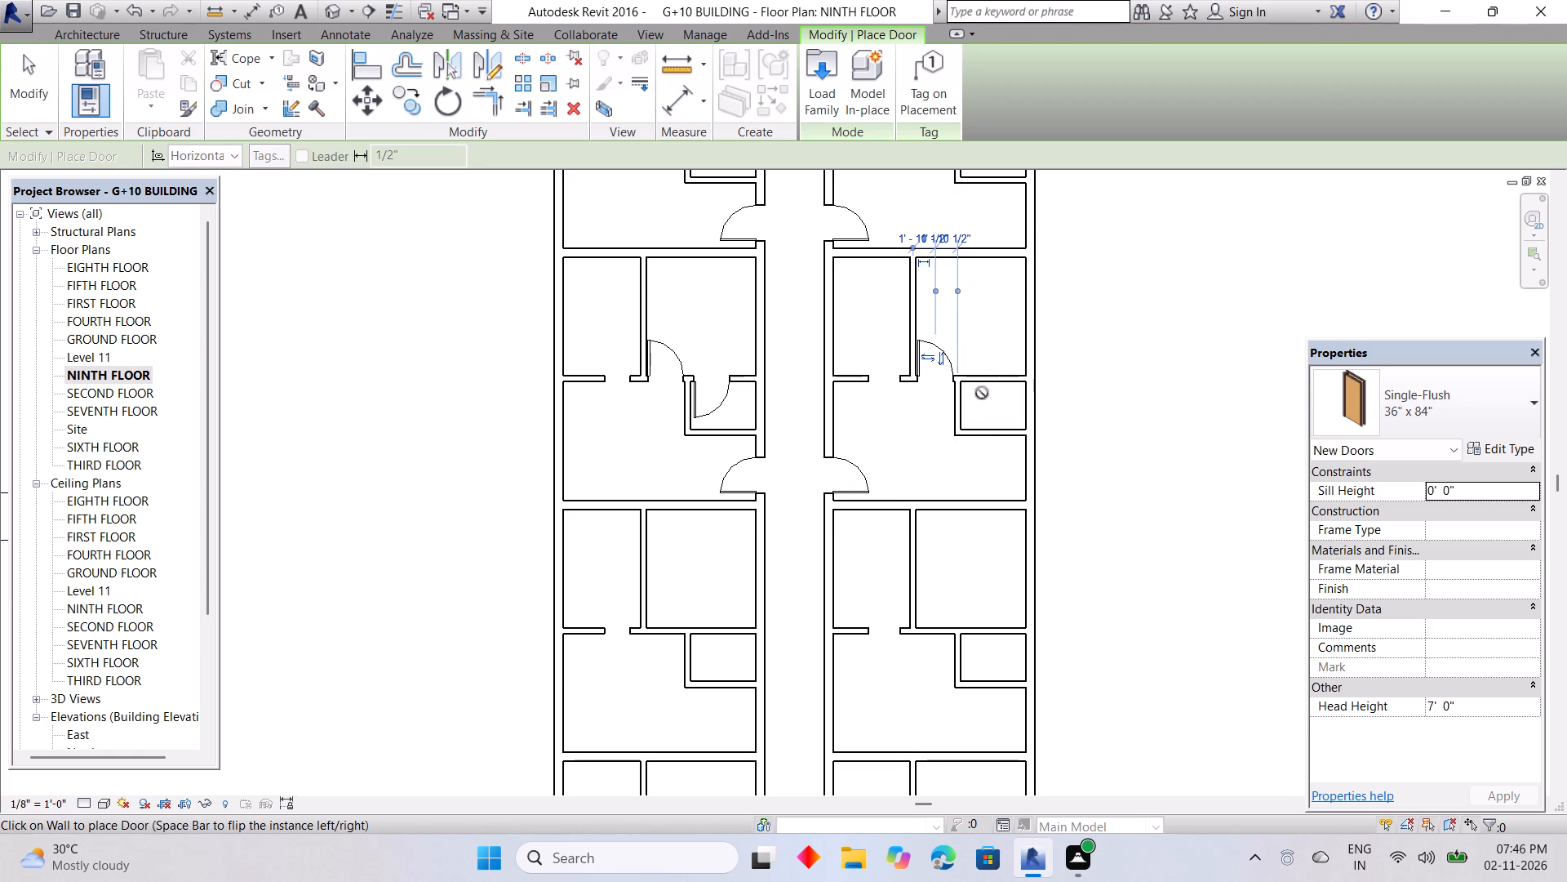
pyautogui.click(981, 386)
pyautogui.press('space')
# Place Single-Flush 36" x 84" bedroom and bathroom doors in the third-row west unit, the bathroom door centred 2'-0" from the bathroom's west partition.
pyautogui.moveTo(944, 471); pyautogui.dragTo(943, 310, button='middle')
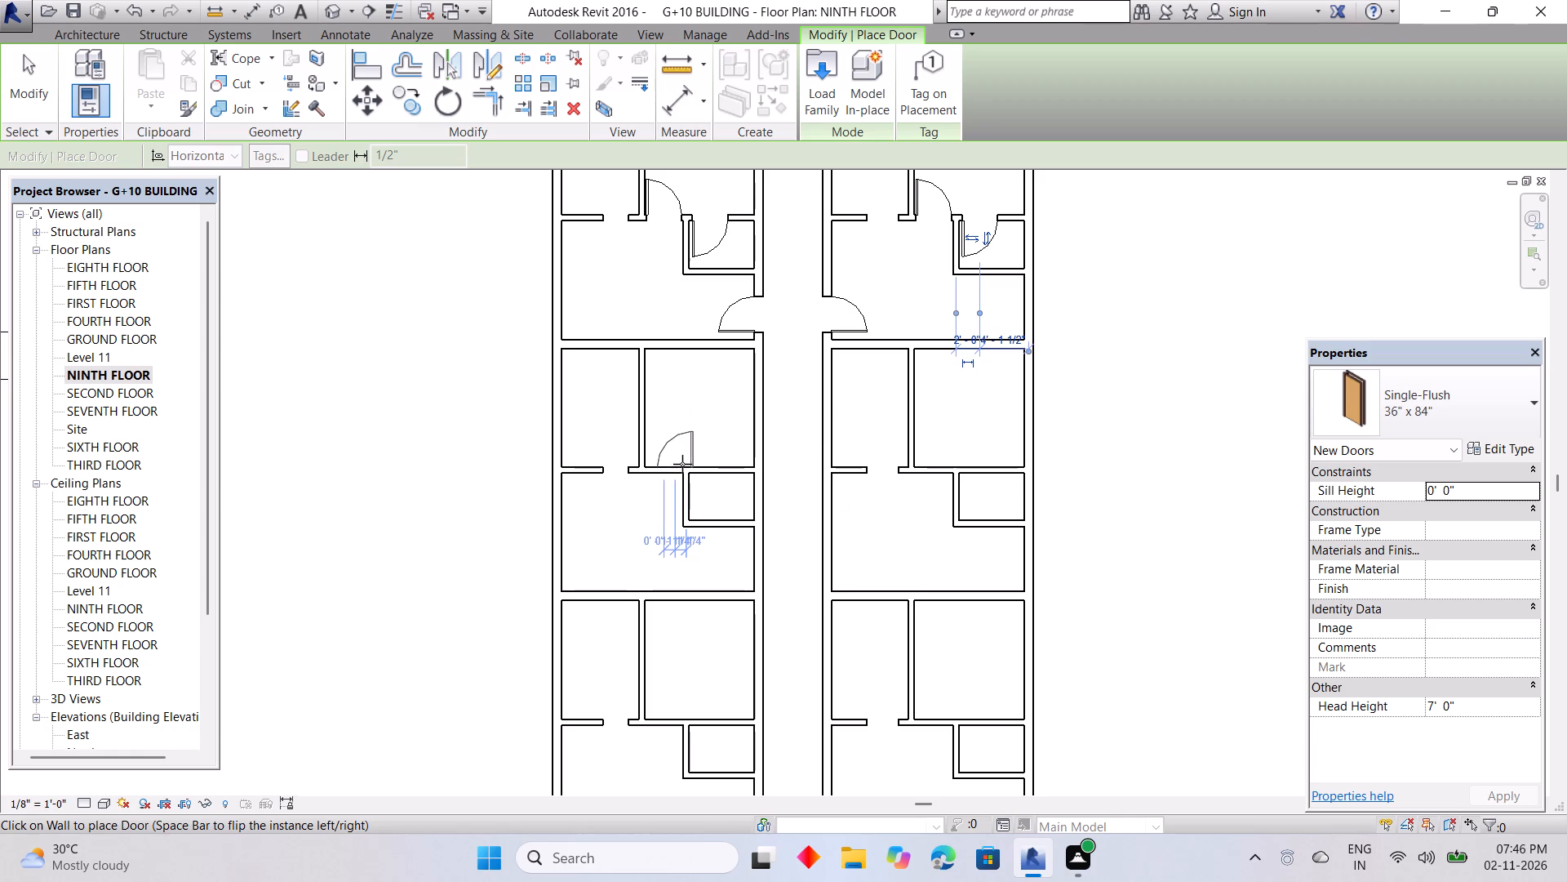
pyautogui.click(663, 461)
pyautogui.press('space')
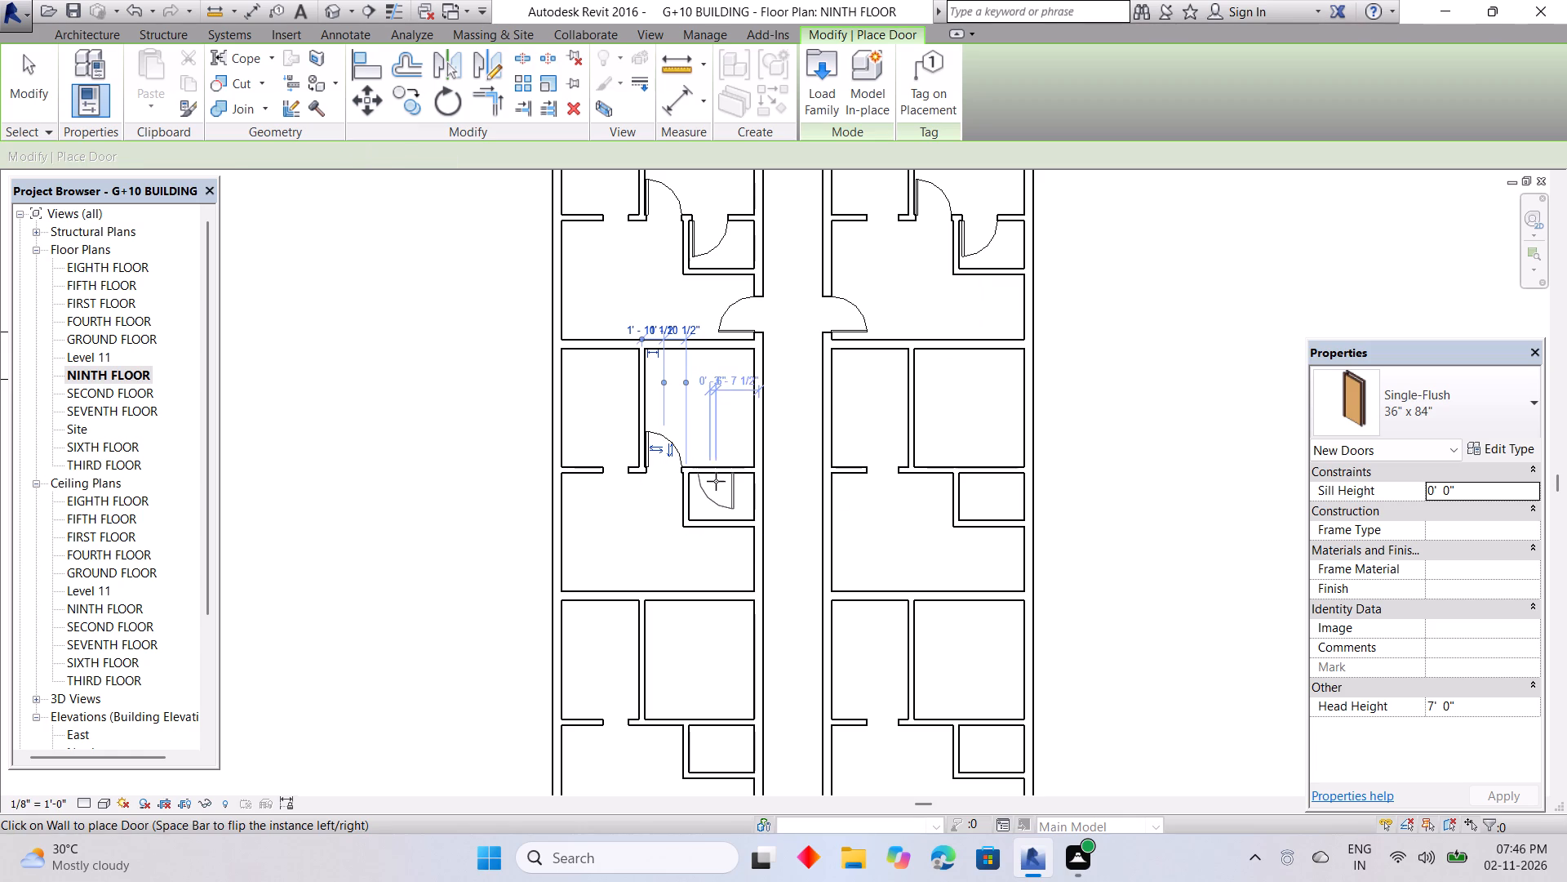
pyautogui.click(710, 480)
pyautogui.press('space')
# Place Single-Flush 36" x 84" doors in the third-row east unit's bedroom and bathroom partition, swinging into each room.
pyautogui.moveTo(795, 527); pyautogui.dragTo(691, 486, button='middle')
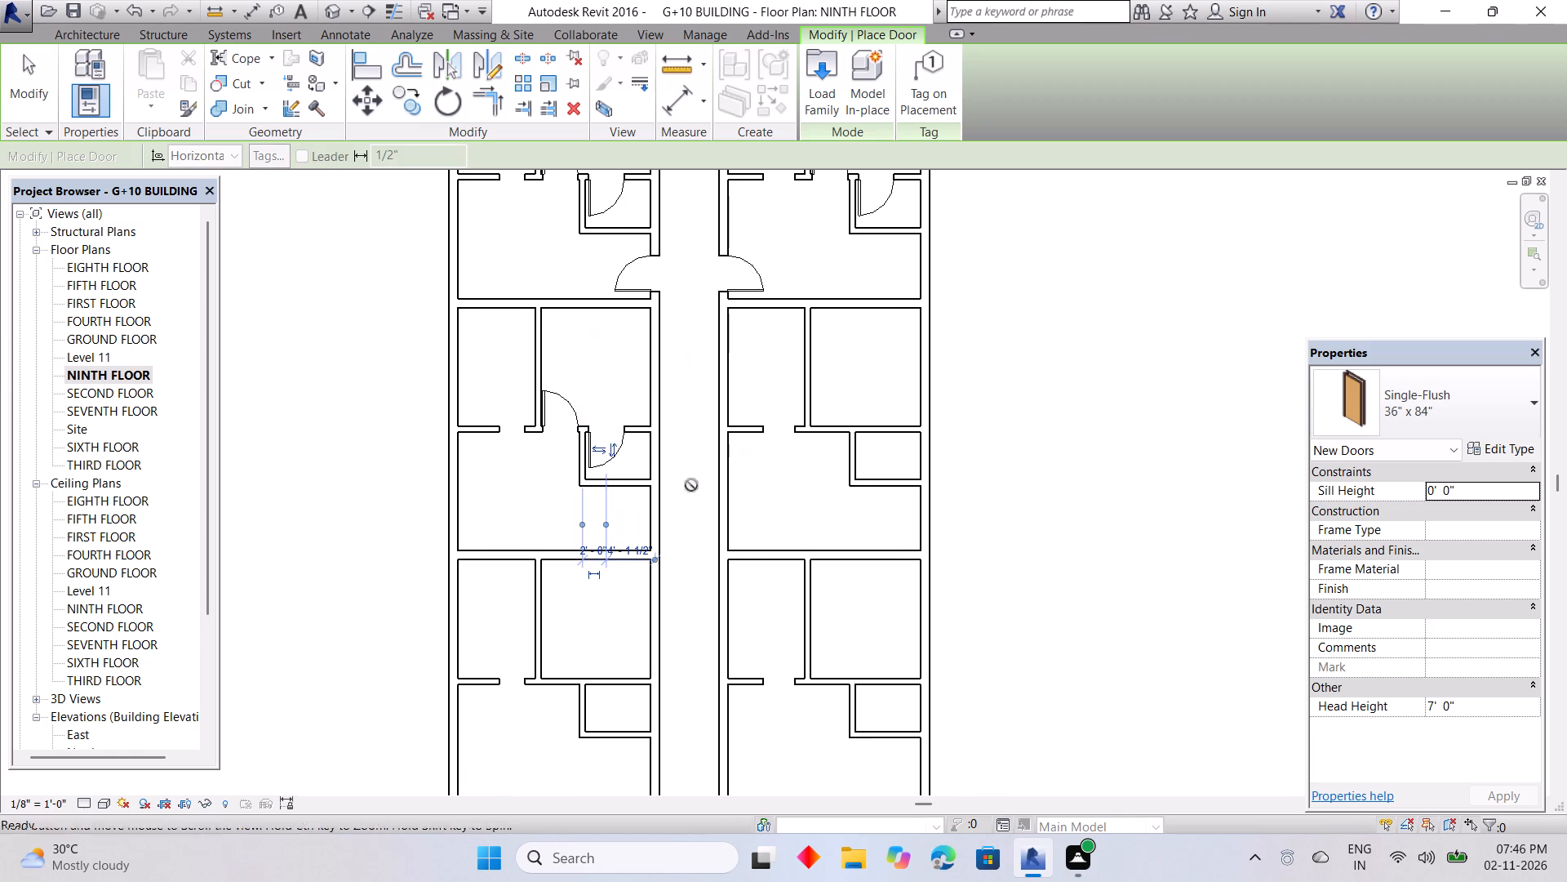
pyautogui.click(828, 422)
pyautogui.press('space')
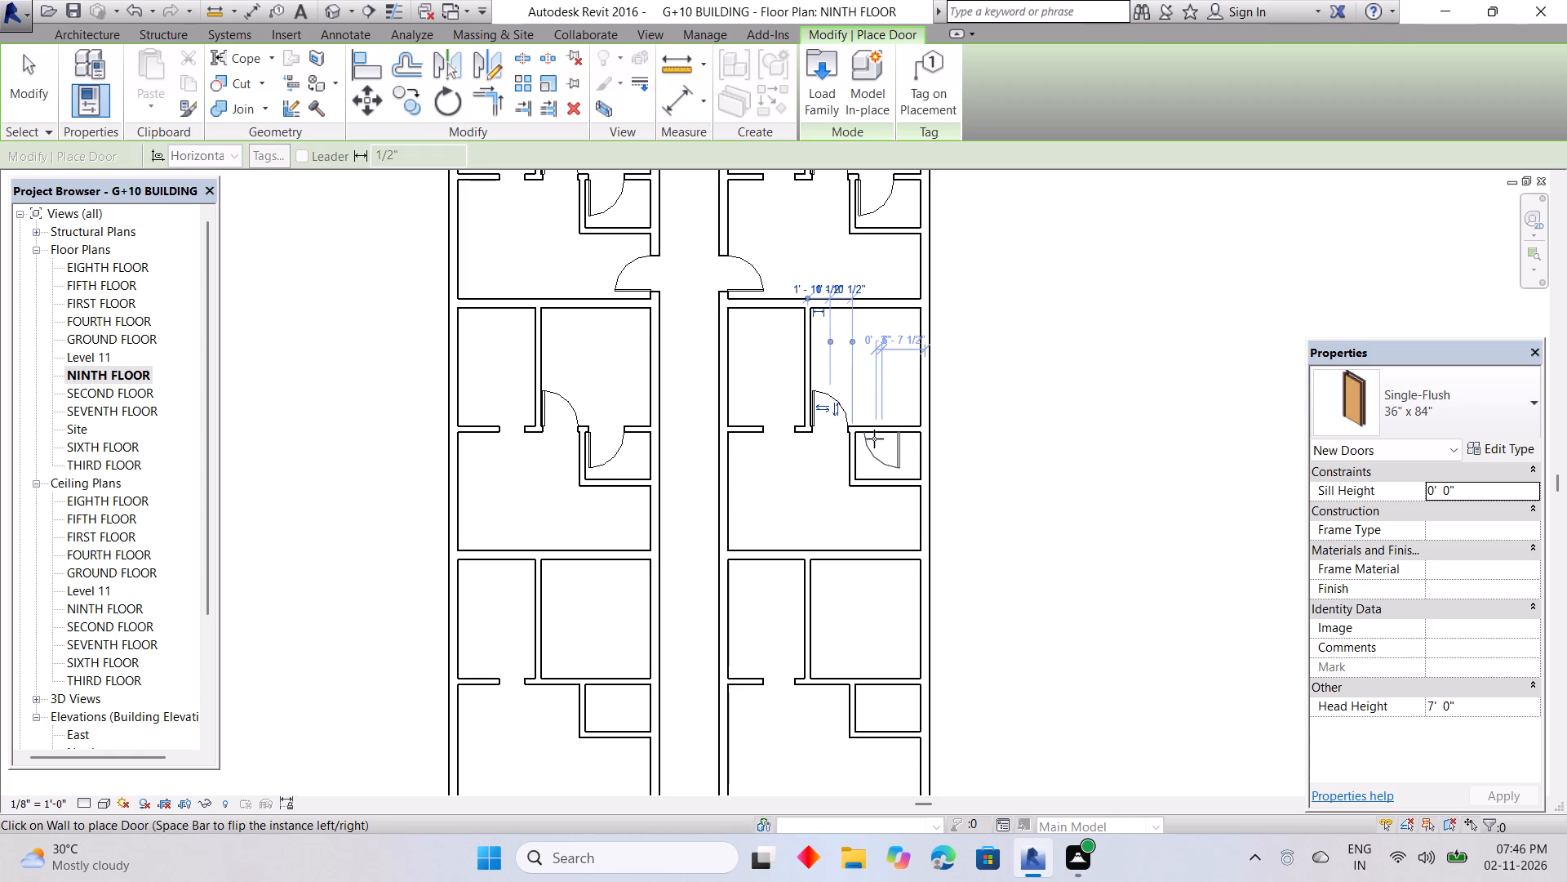
pyautogui.click(873, 439)
pyautogui.press('space')
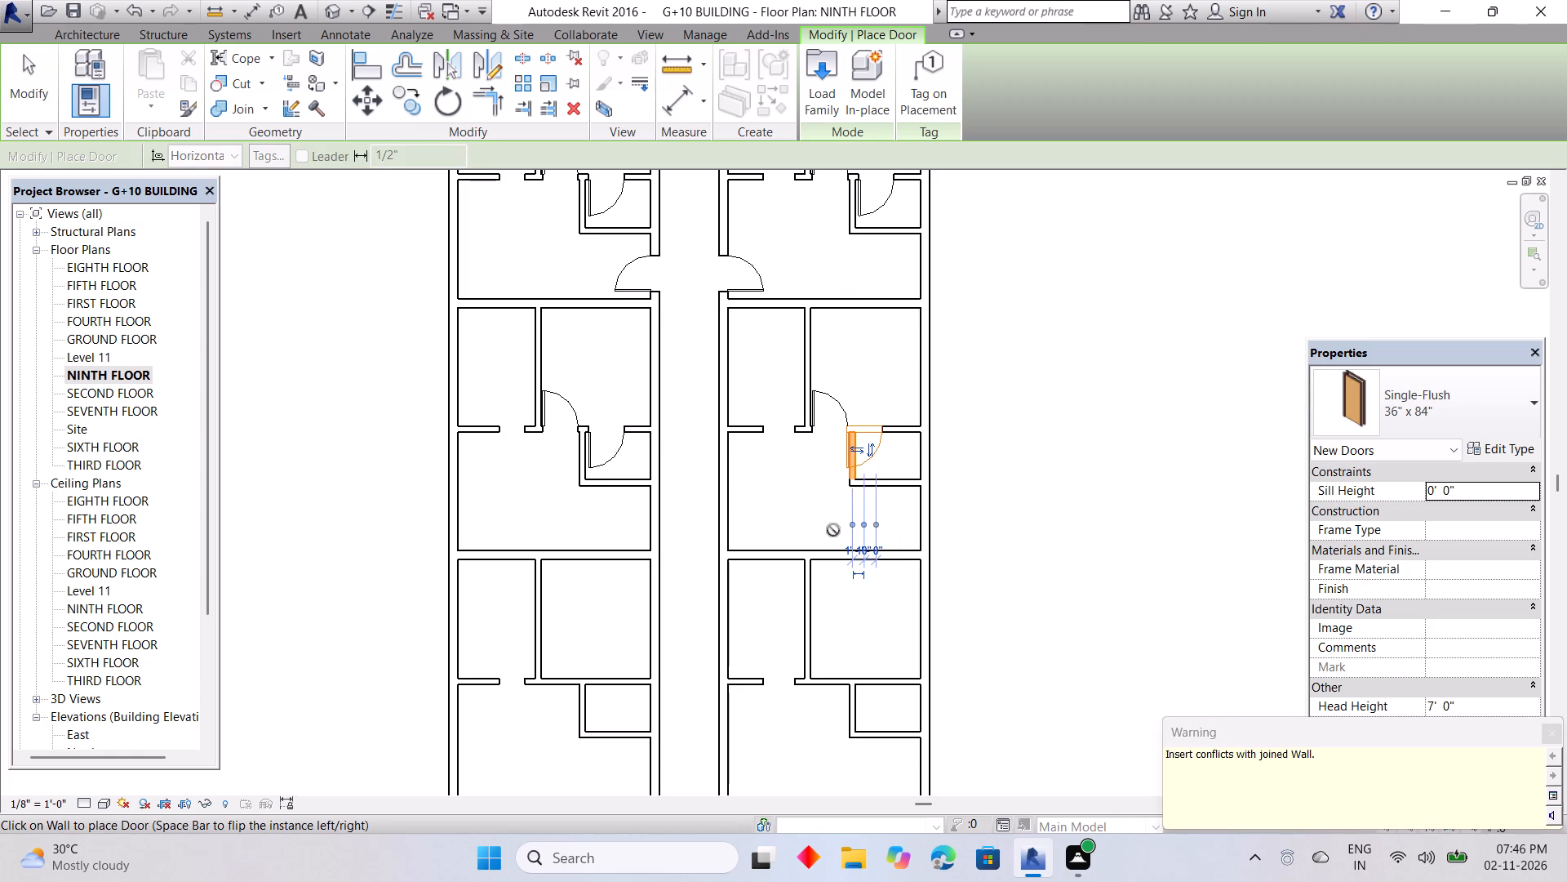
# Undo the misplaced bathroom door in the third-row east unit and re-place it 2'-0" from the bathroom's west partition, swinging inward.
pyautogui.hotkey('ctrl', 'z')
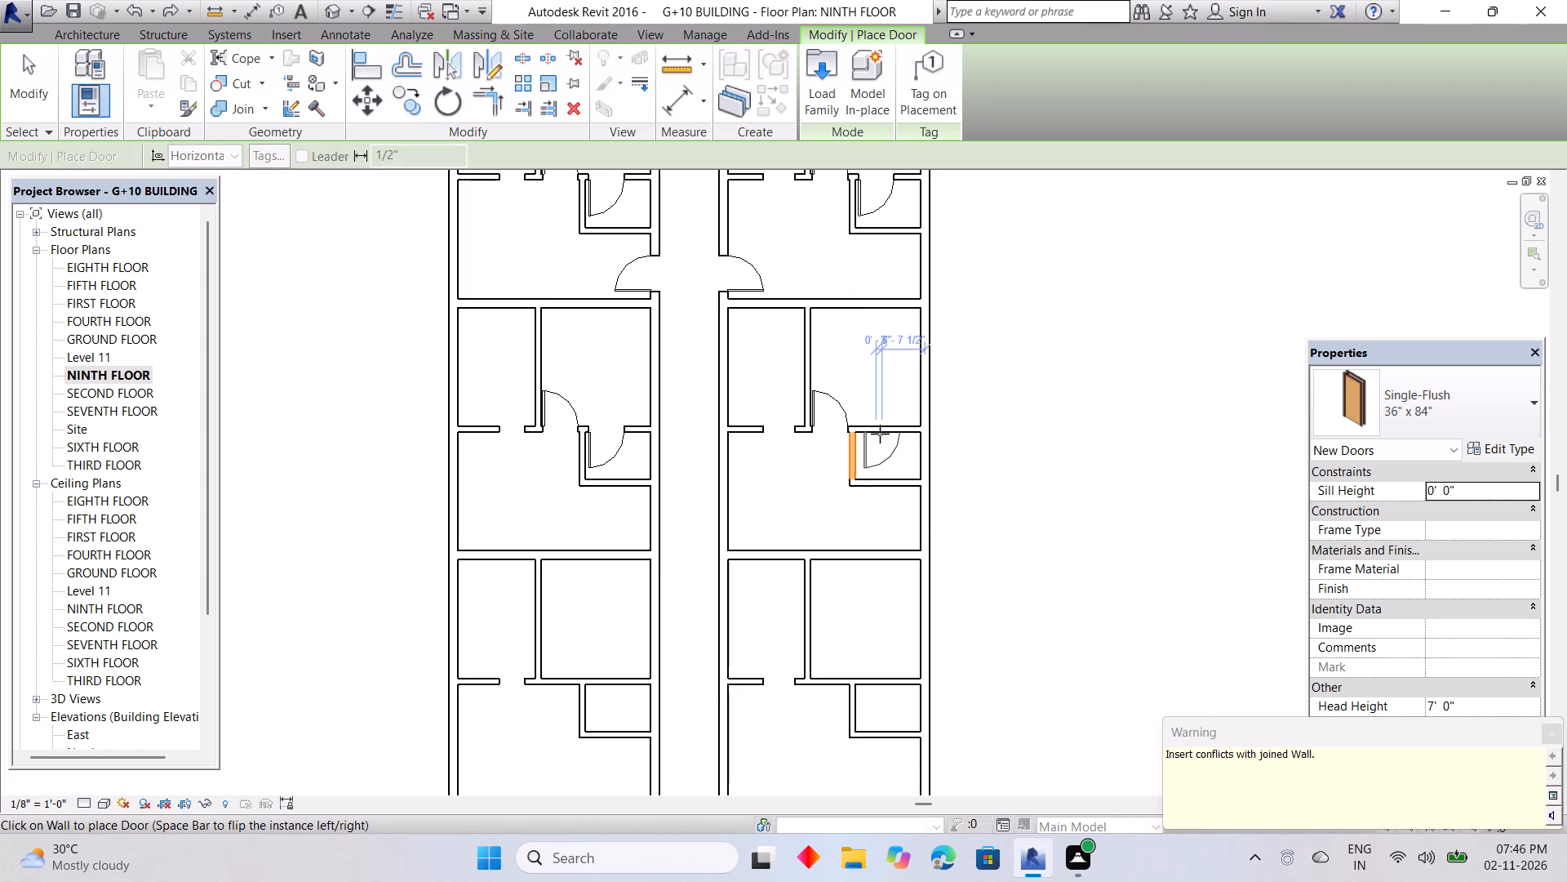
pyautogui.click(877, 436)
pyautogui.press('space')
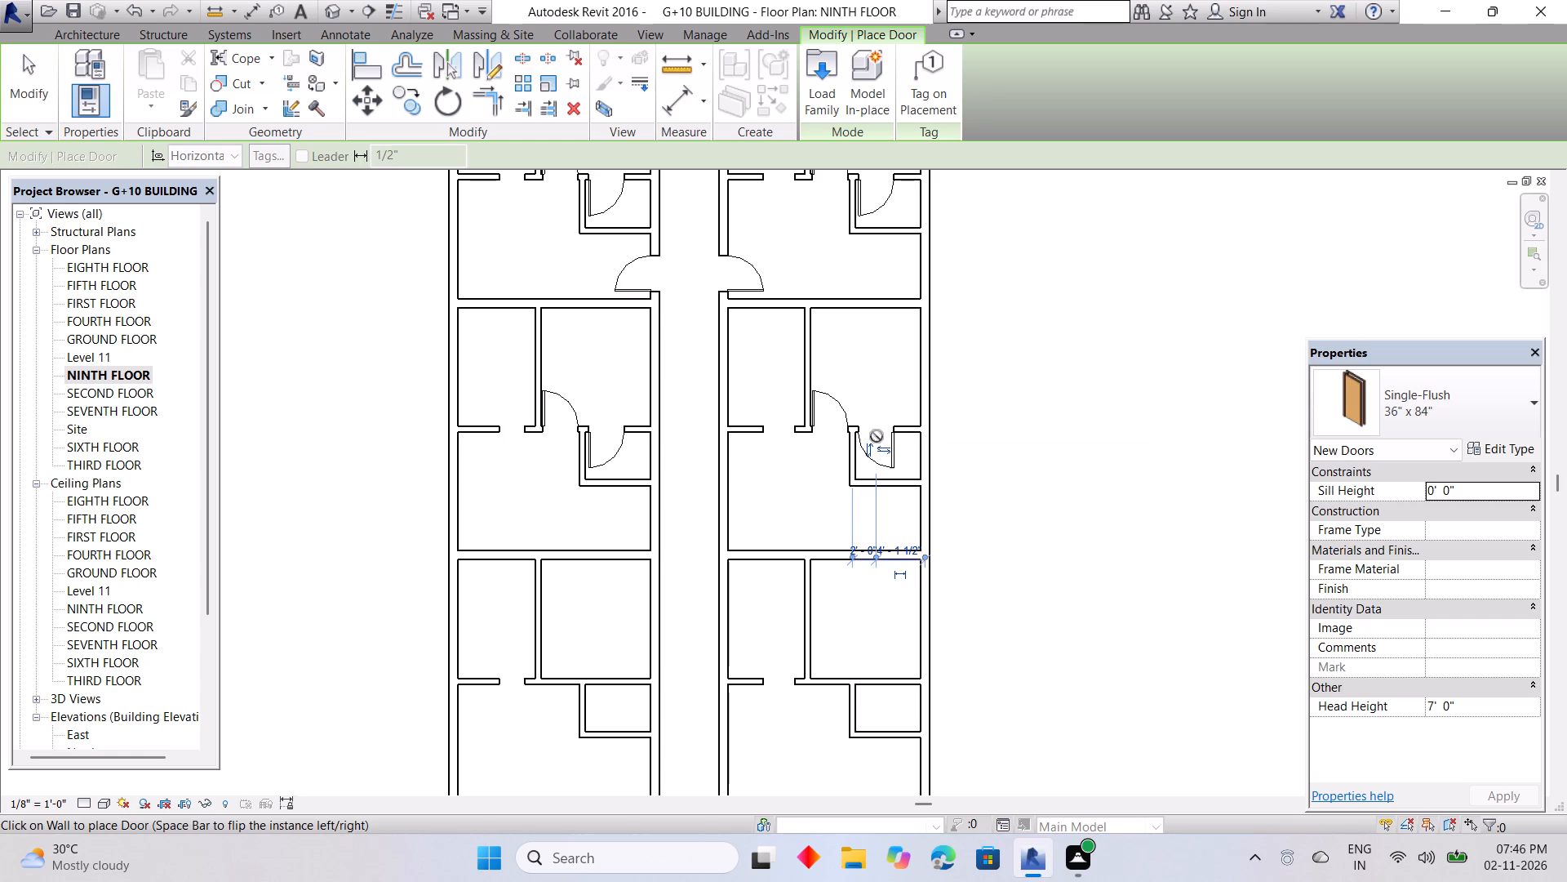
pyautogui.hotkey('ctrl', 'z')
pyautogui.click(877, 437)
pyautogui.press('space')
pyautogui.hotkey('ctrl', 'z')
pyautogui.click(875, 437)
# Place Single-Flush 36" x 84" bedroom and bathroom doors in both fourth-row units, each bathroom door centred 2'-0" from the bathroom's west partition.
pyautogui.moveTo(819, 529); pyautogui.dragTo(837, 362, button='middle')
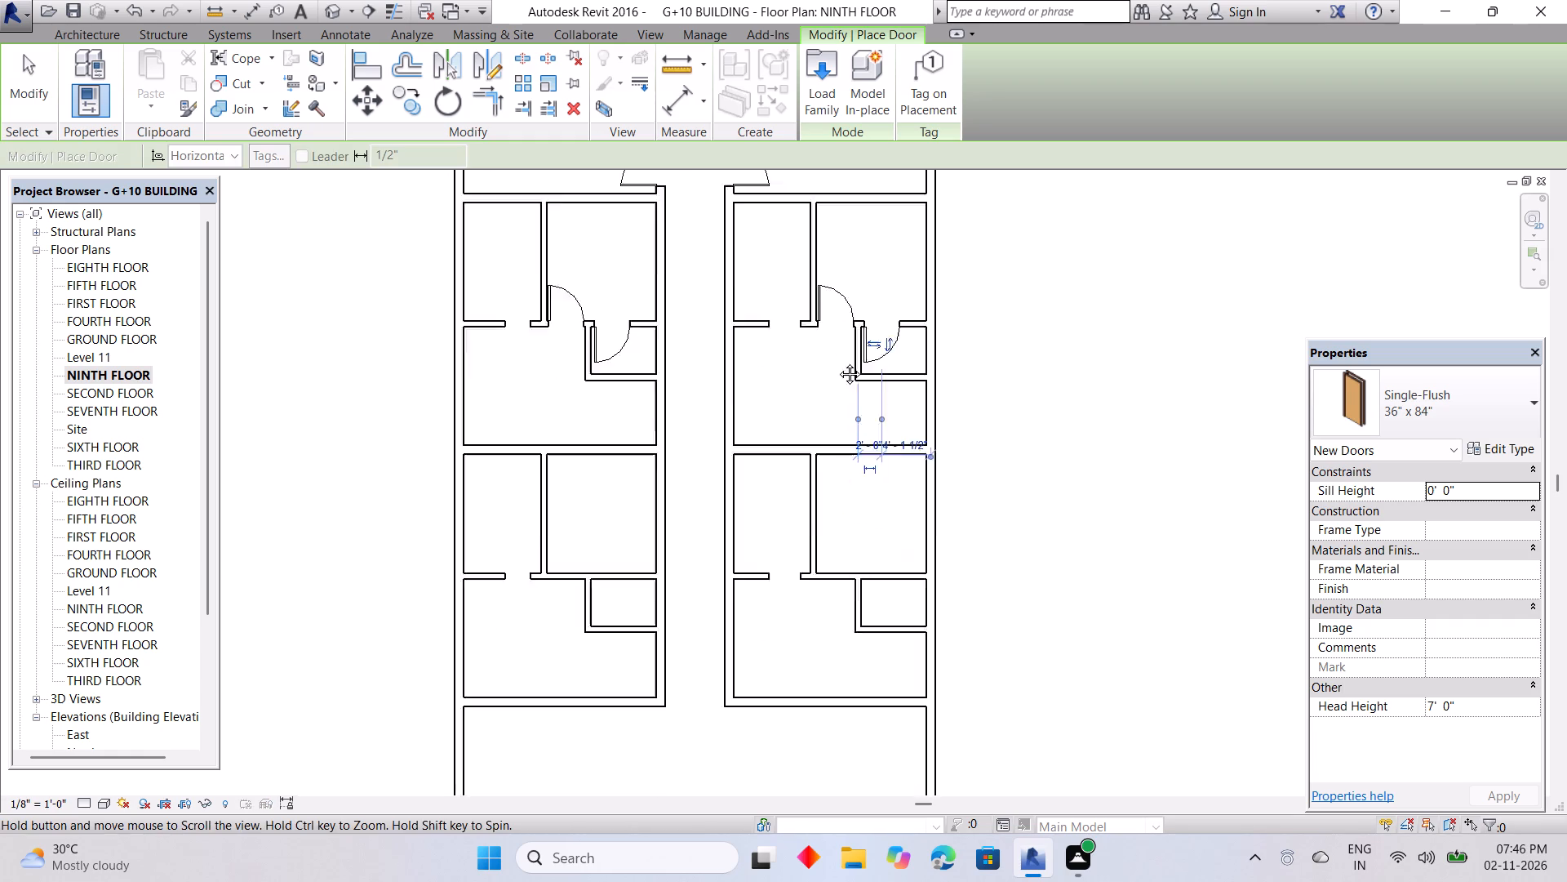
pyautogui.moveTo(837, 362); pyautogui.dragTo(841, 292, button='middle')
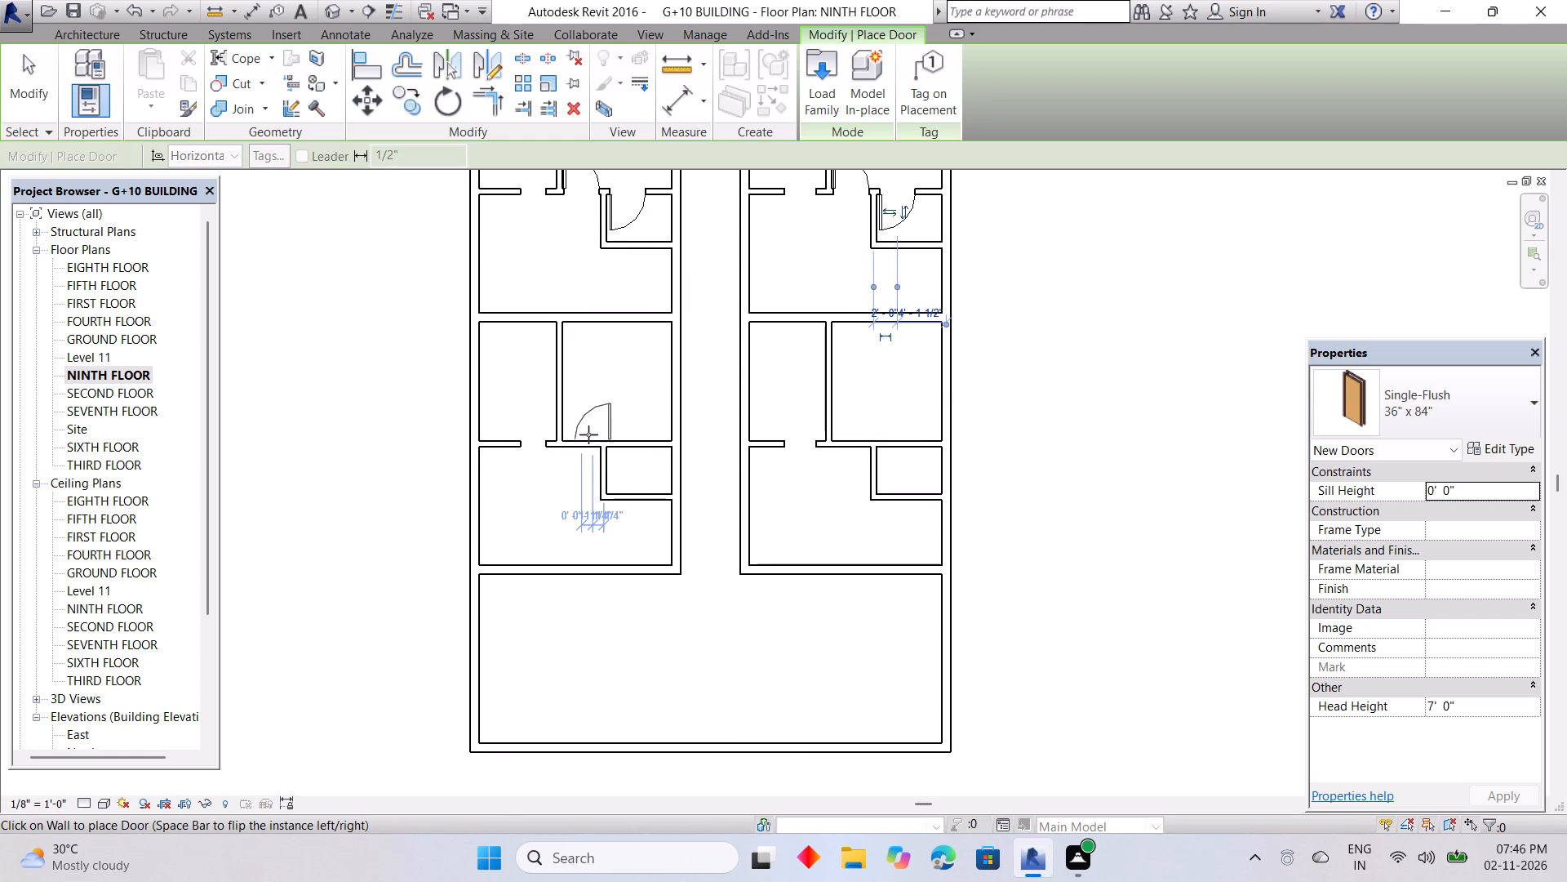
pyautogui.click(580, 436)
pyautogui.press('space')
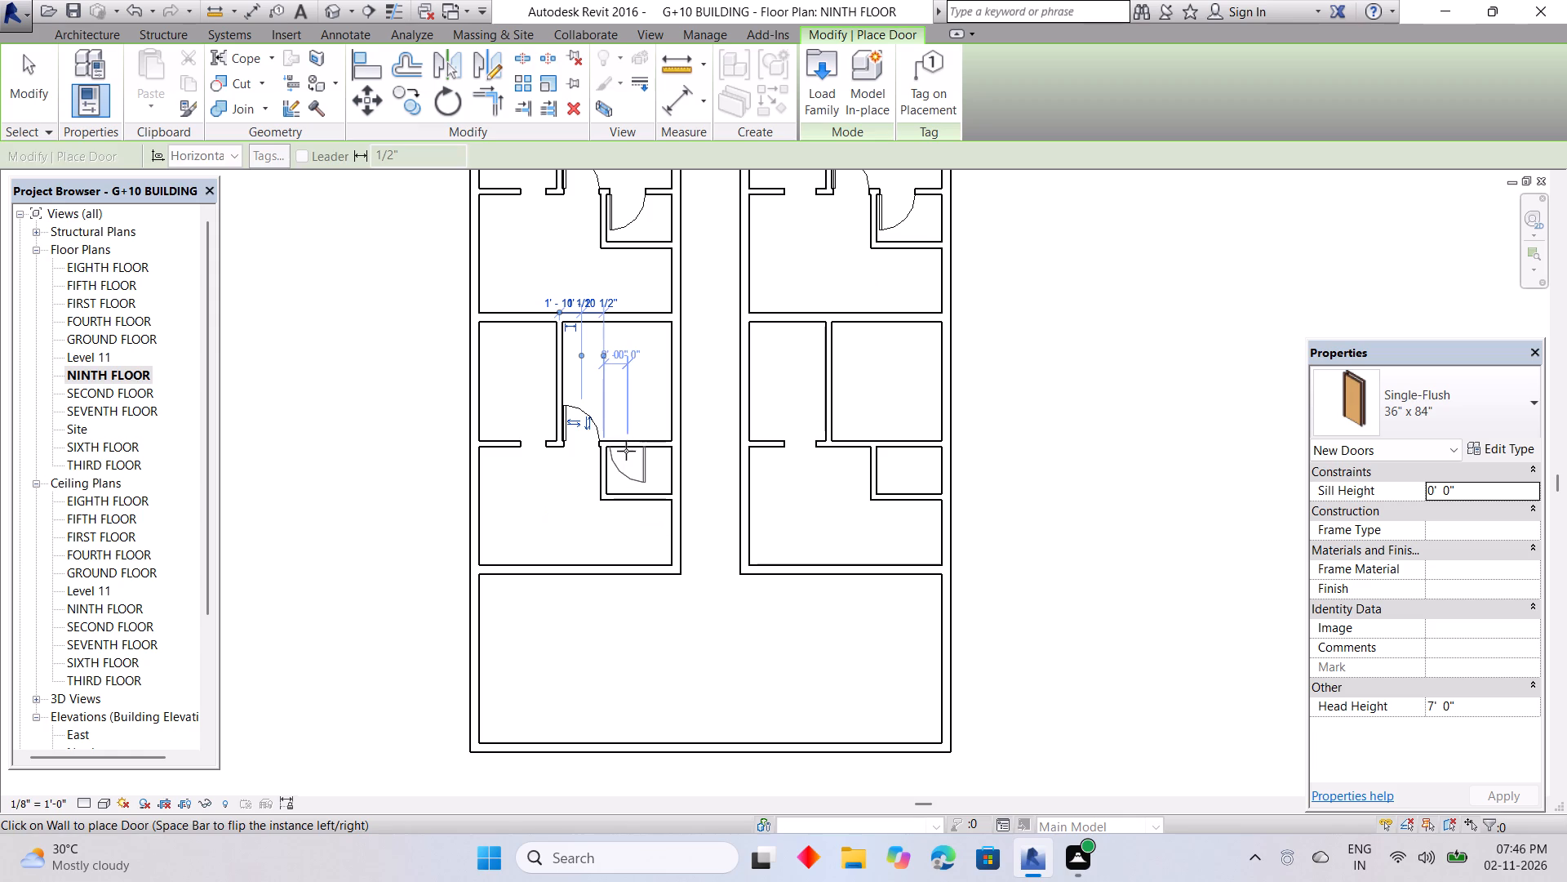
pyautogui.click(626, 455)
pyautogui.press('space')
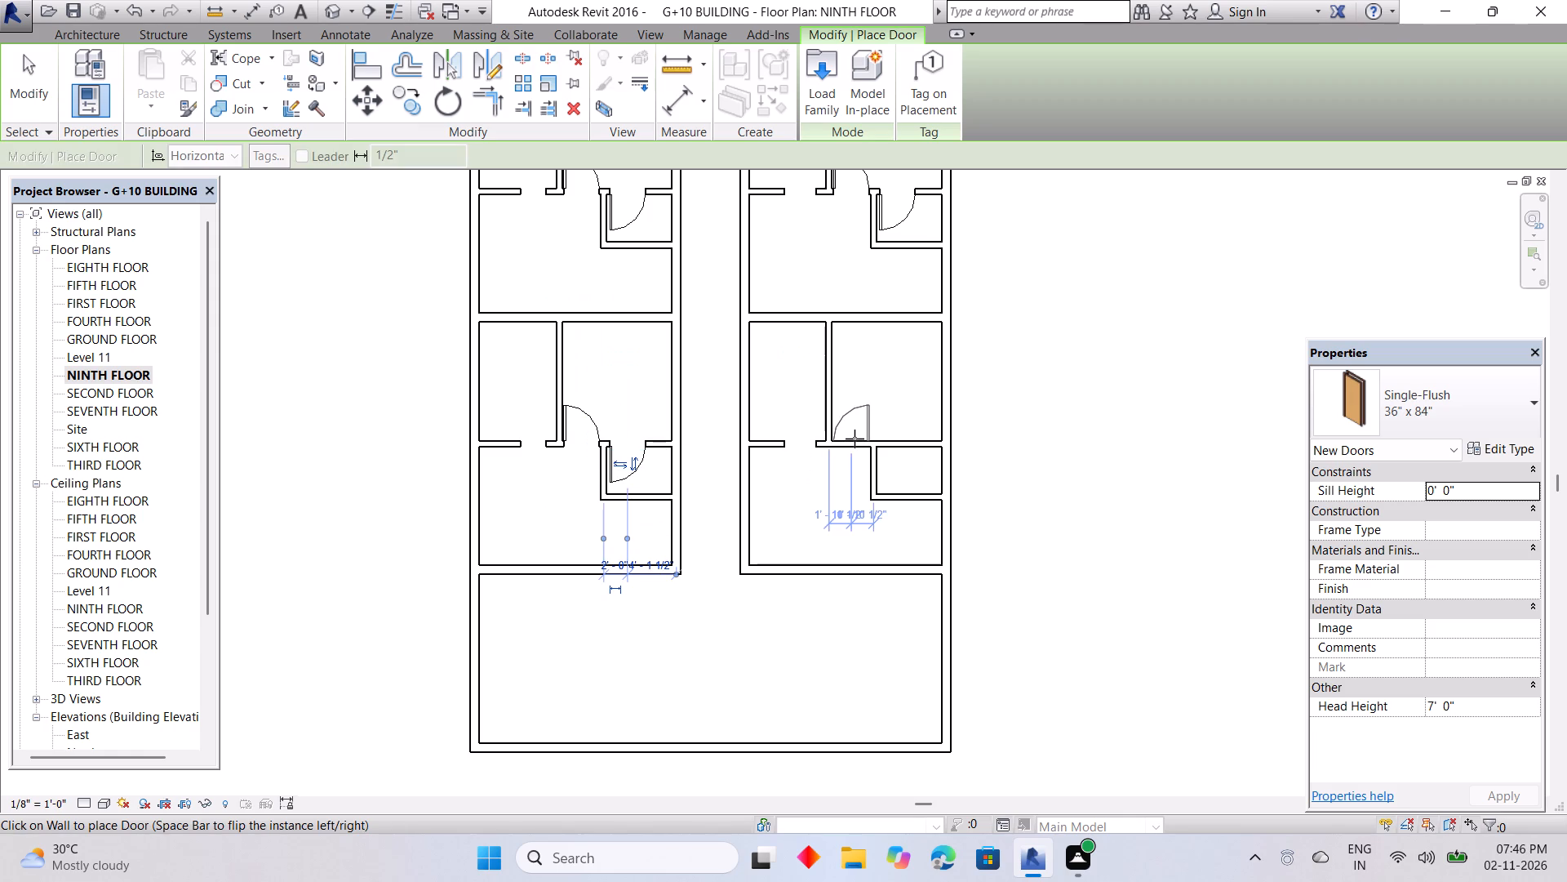
pyautogui.click(855, 439)
pyautogui.press('space')
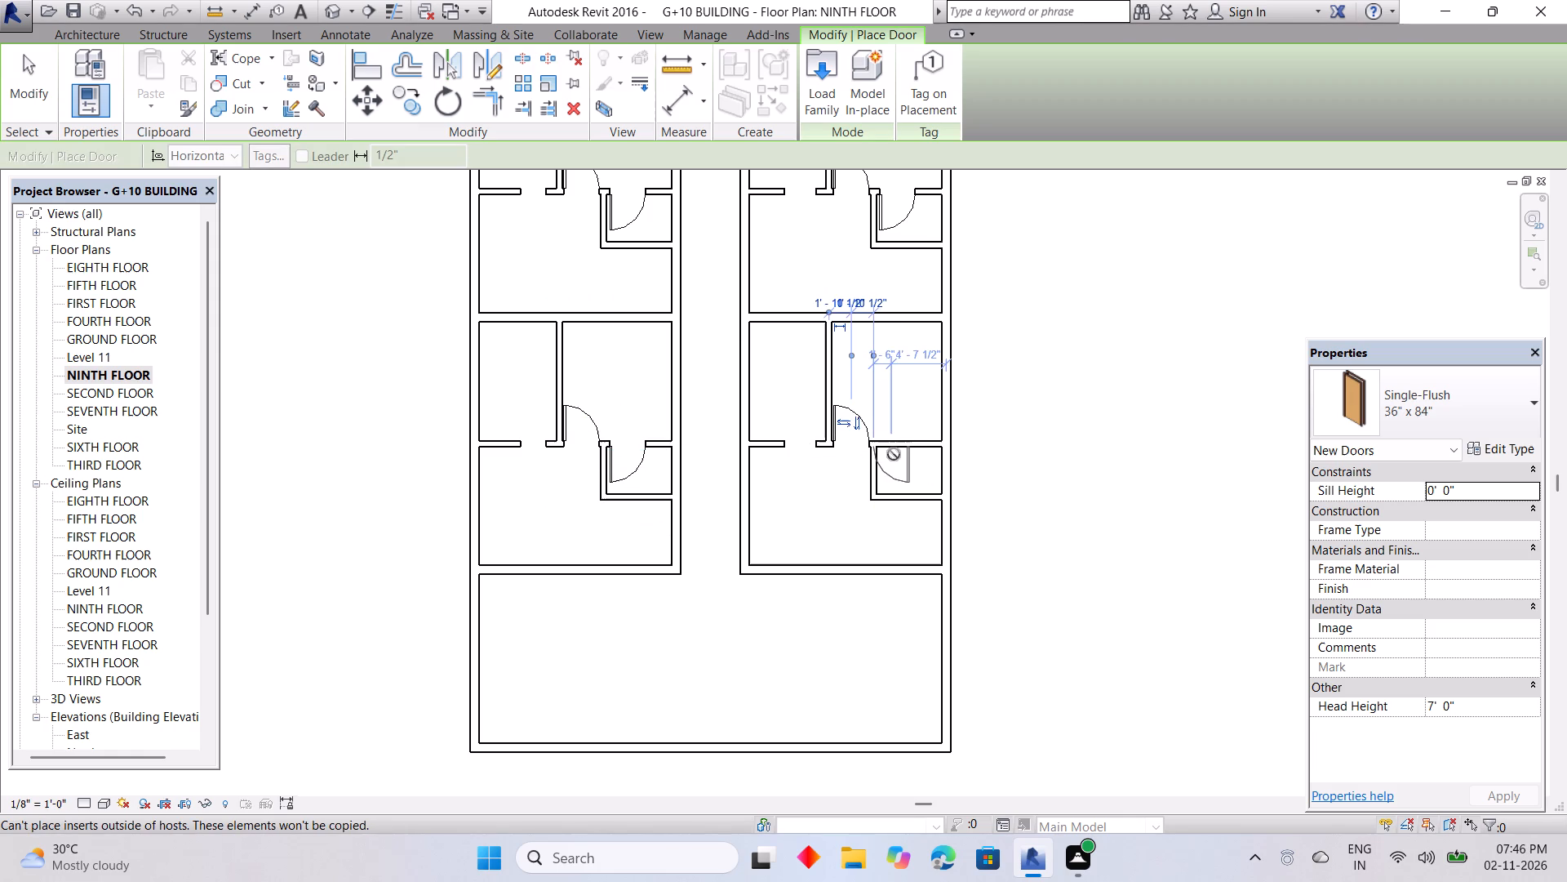
pyautogui.click(899, 452)
pyautogui.press('space')
# Place Single-Flush 36" x 84" entrance doors in both fourth-row units' corridor walls, about 2'-6" from their south walls, swinging inward.
pyautogui.moveTo(888, 375); pyautogui.dragTo(914, 531, button='middle')
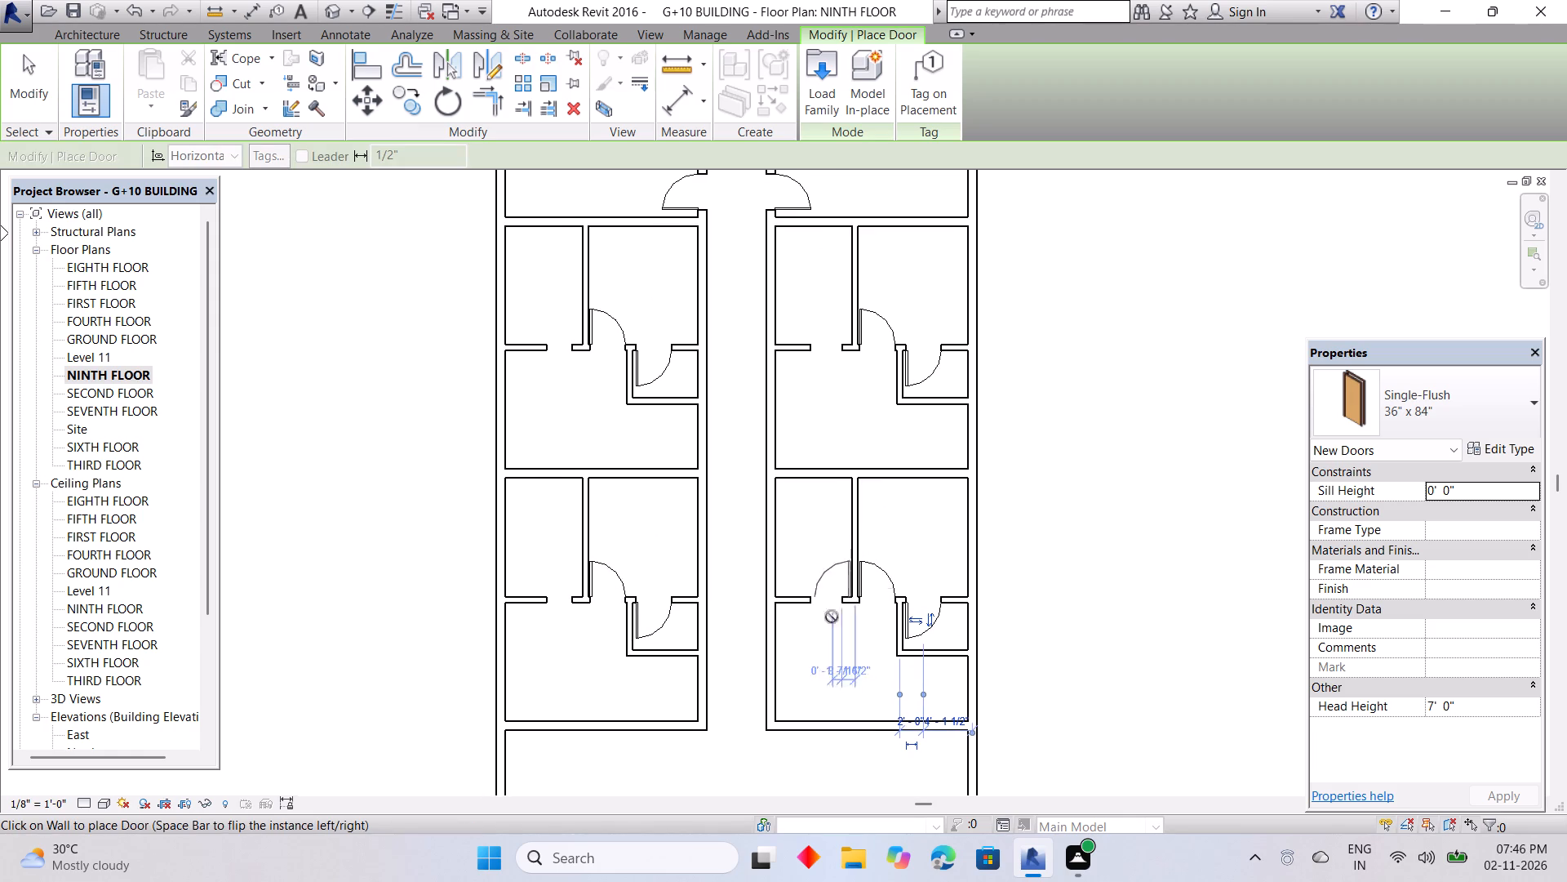
pyautogui.press('space')
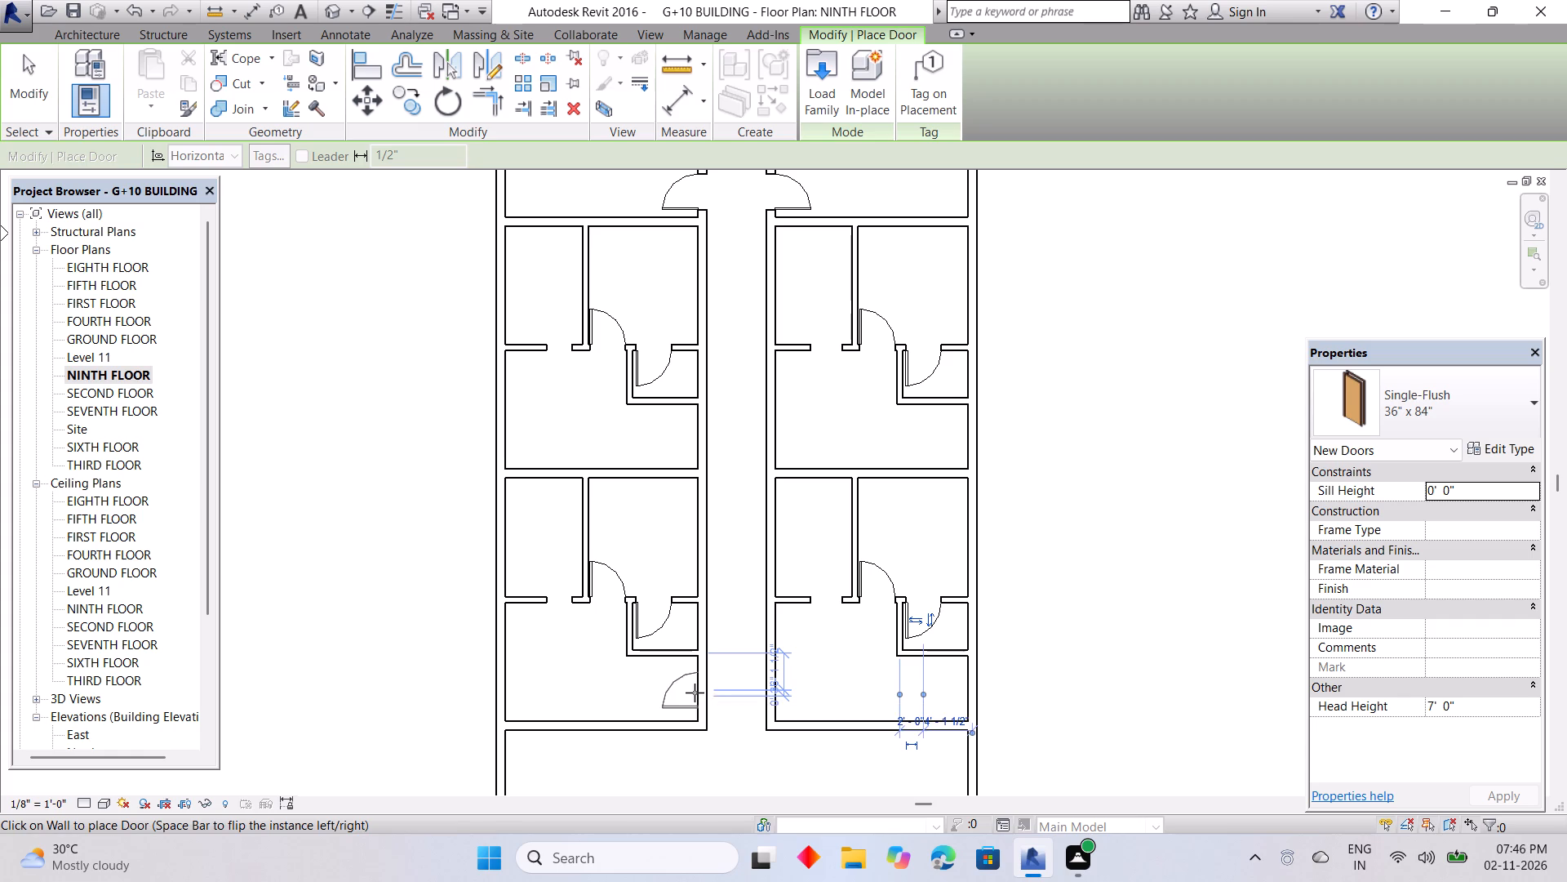
pyautogui.click(697, 694)
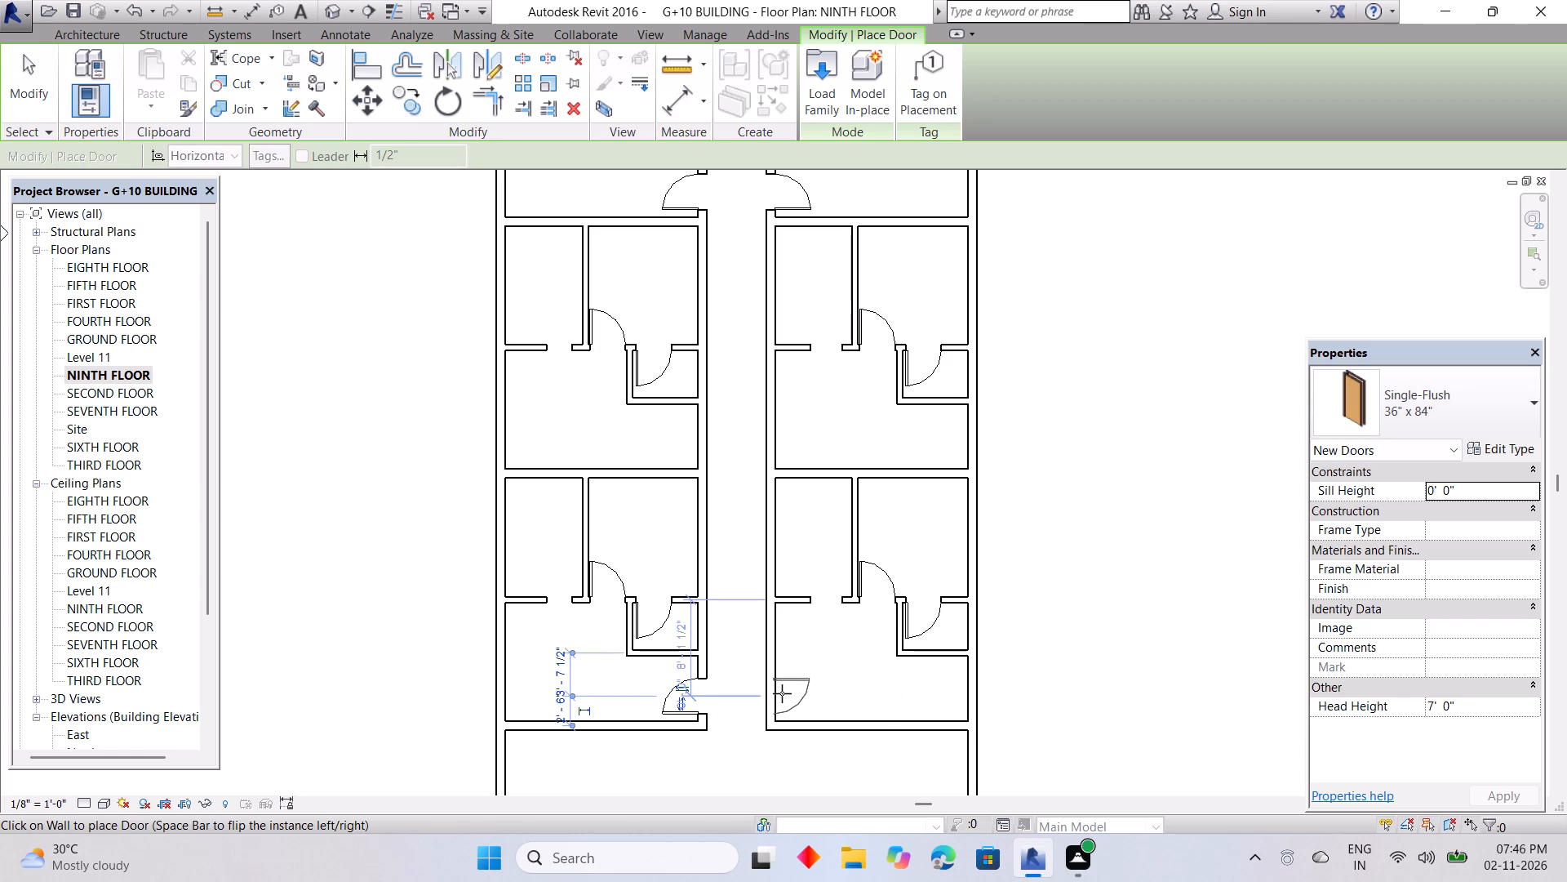
pyautogui.press('space')
pyautogui.click(782, 696)
# Place inward-swinging Single-Flush 36" x 84" entrance doors in both third-row units' corridor walls, about 2'-6" from their south walls, and finish door placement.
pyautogui.moveTo(810, 591); pyautogui.dragTo(859, 755, button='middle')
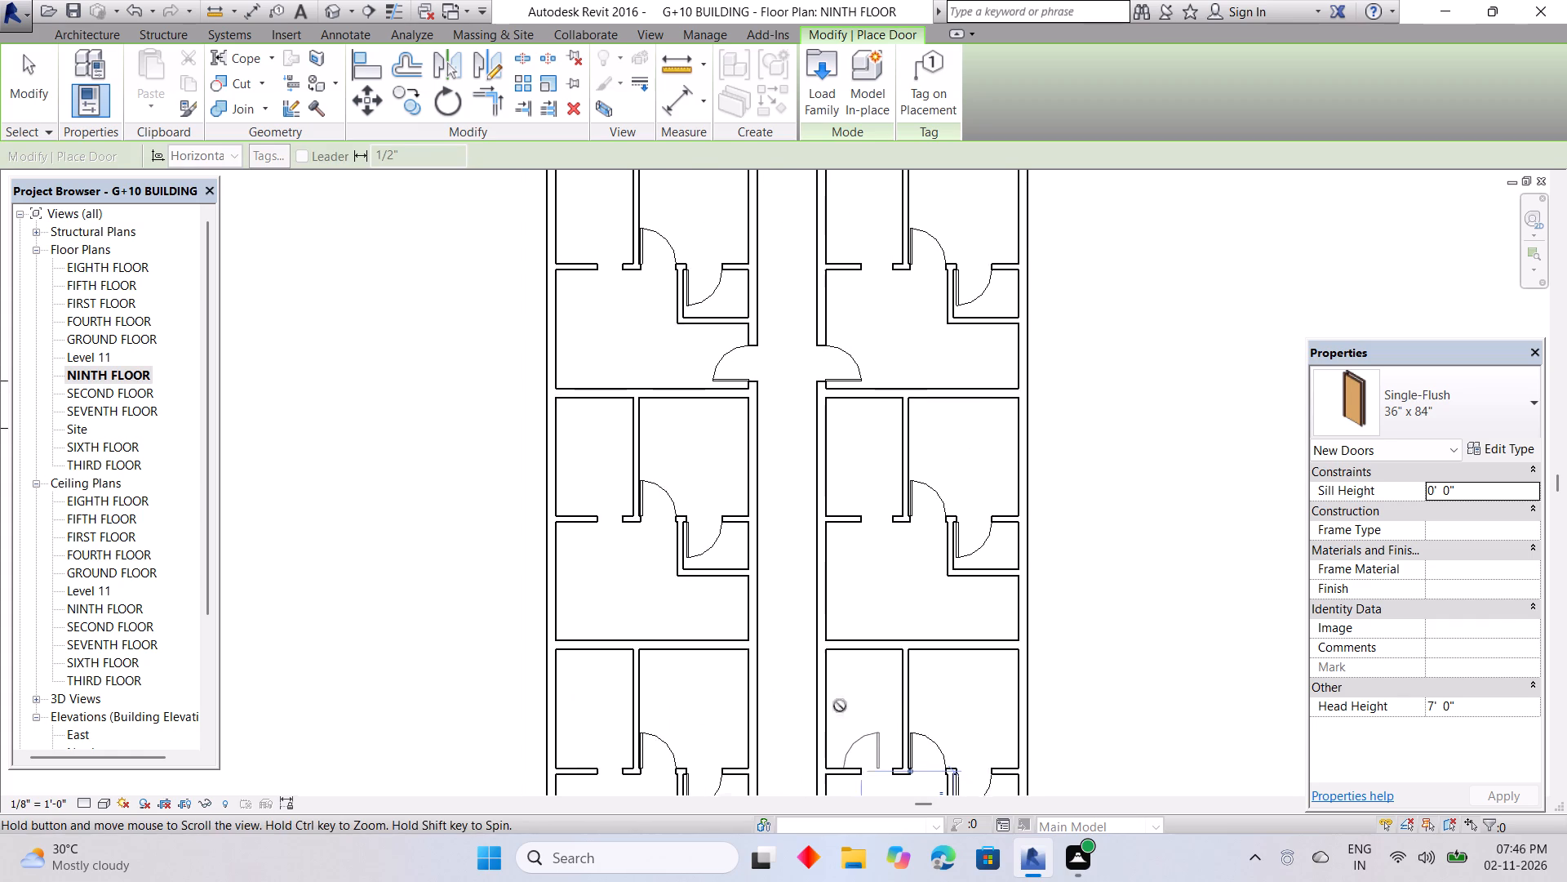
pyautogui.press('space')
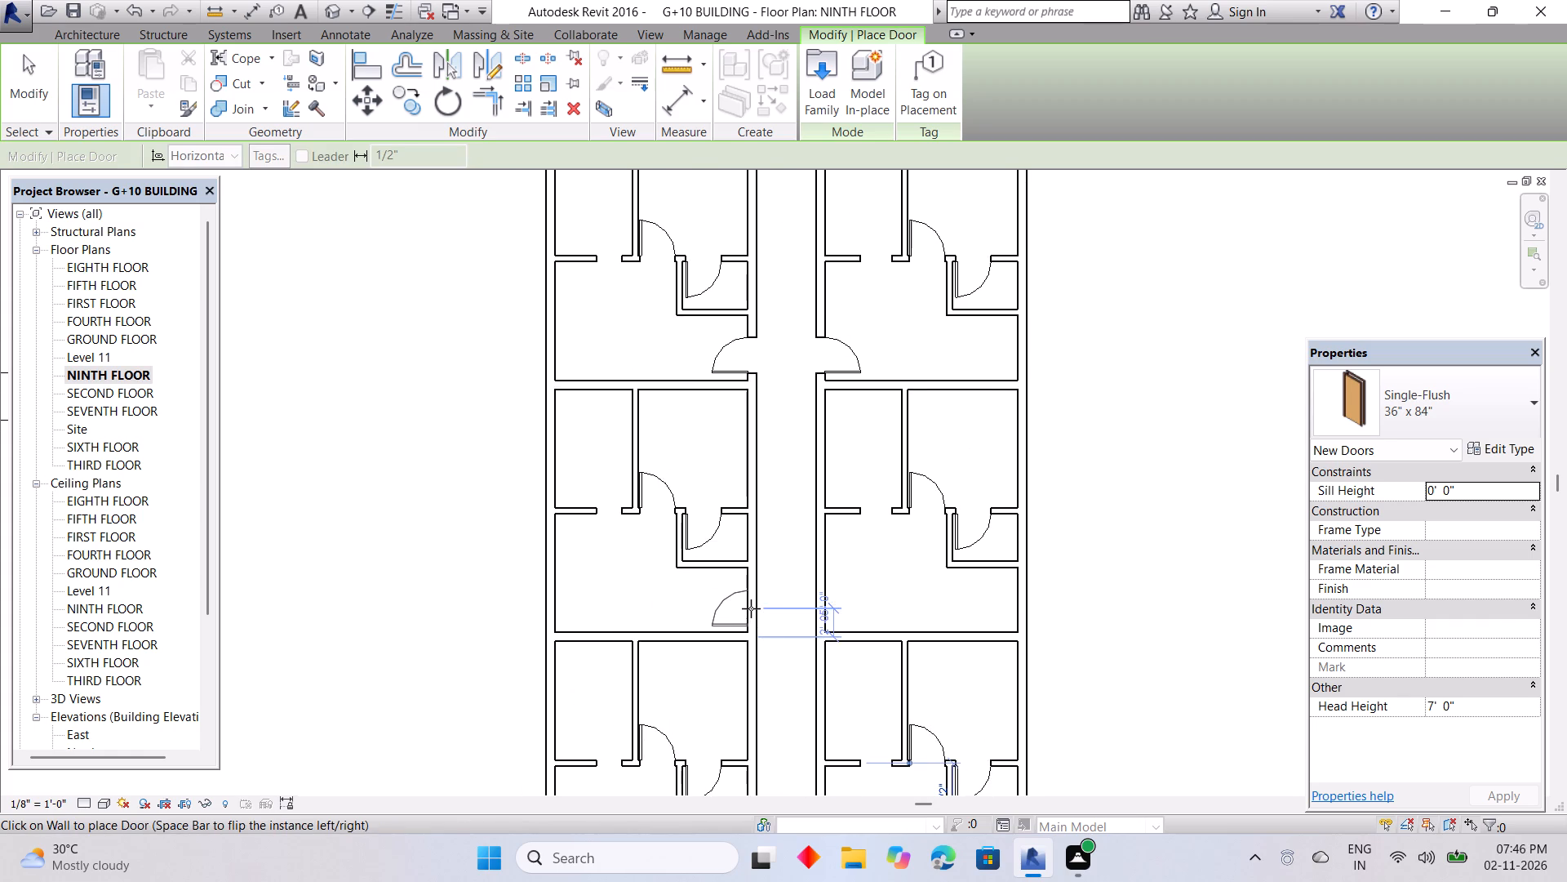
pyautogui.click(751, 608)
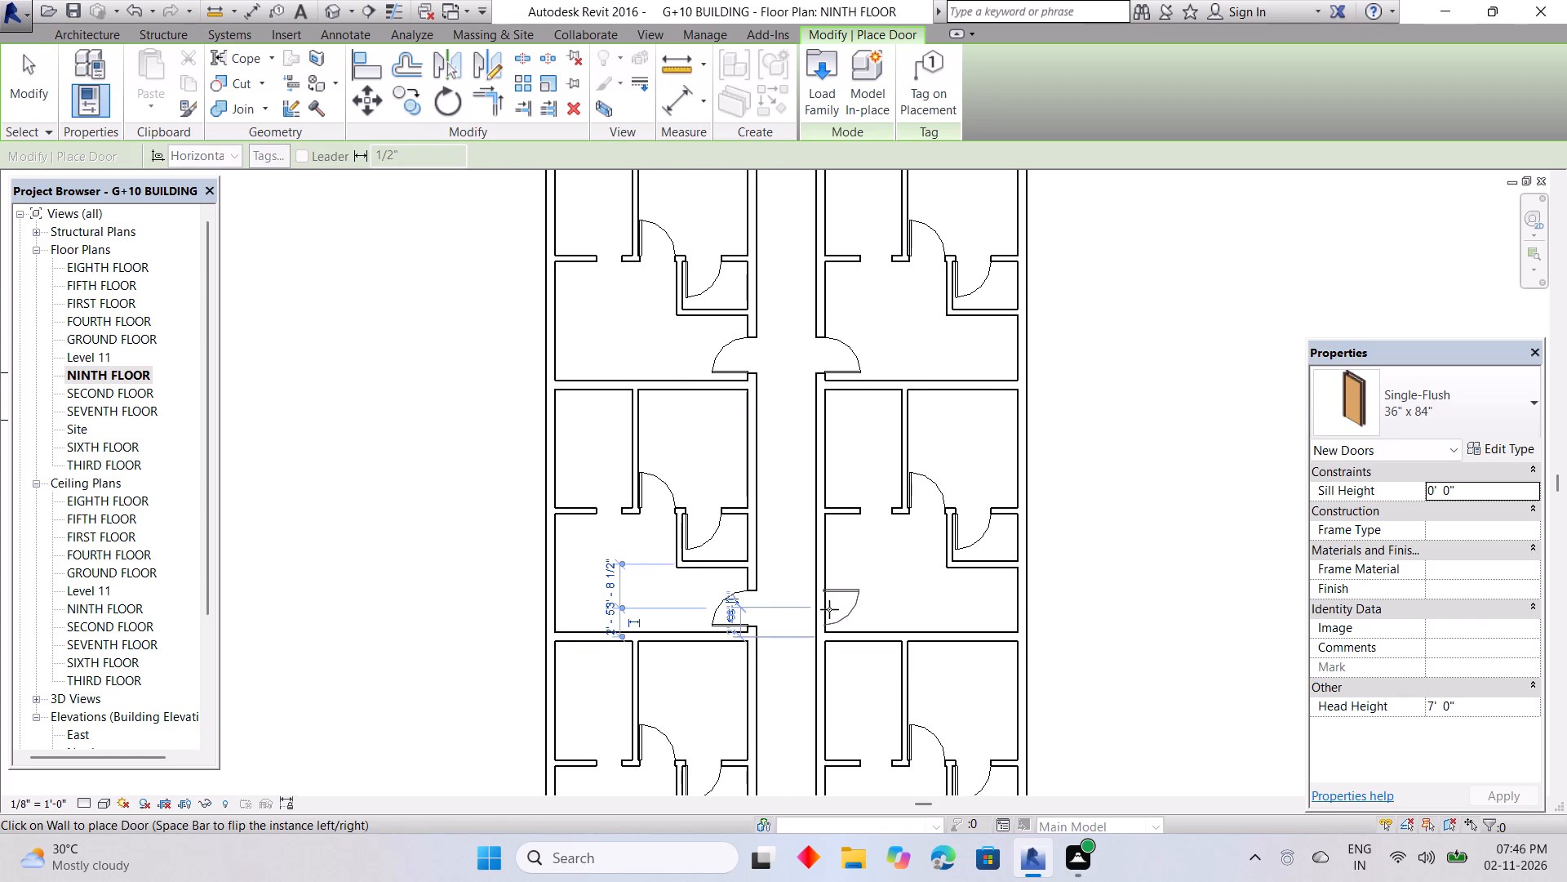
pyautogui.press('space')
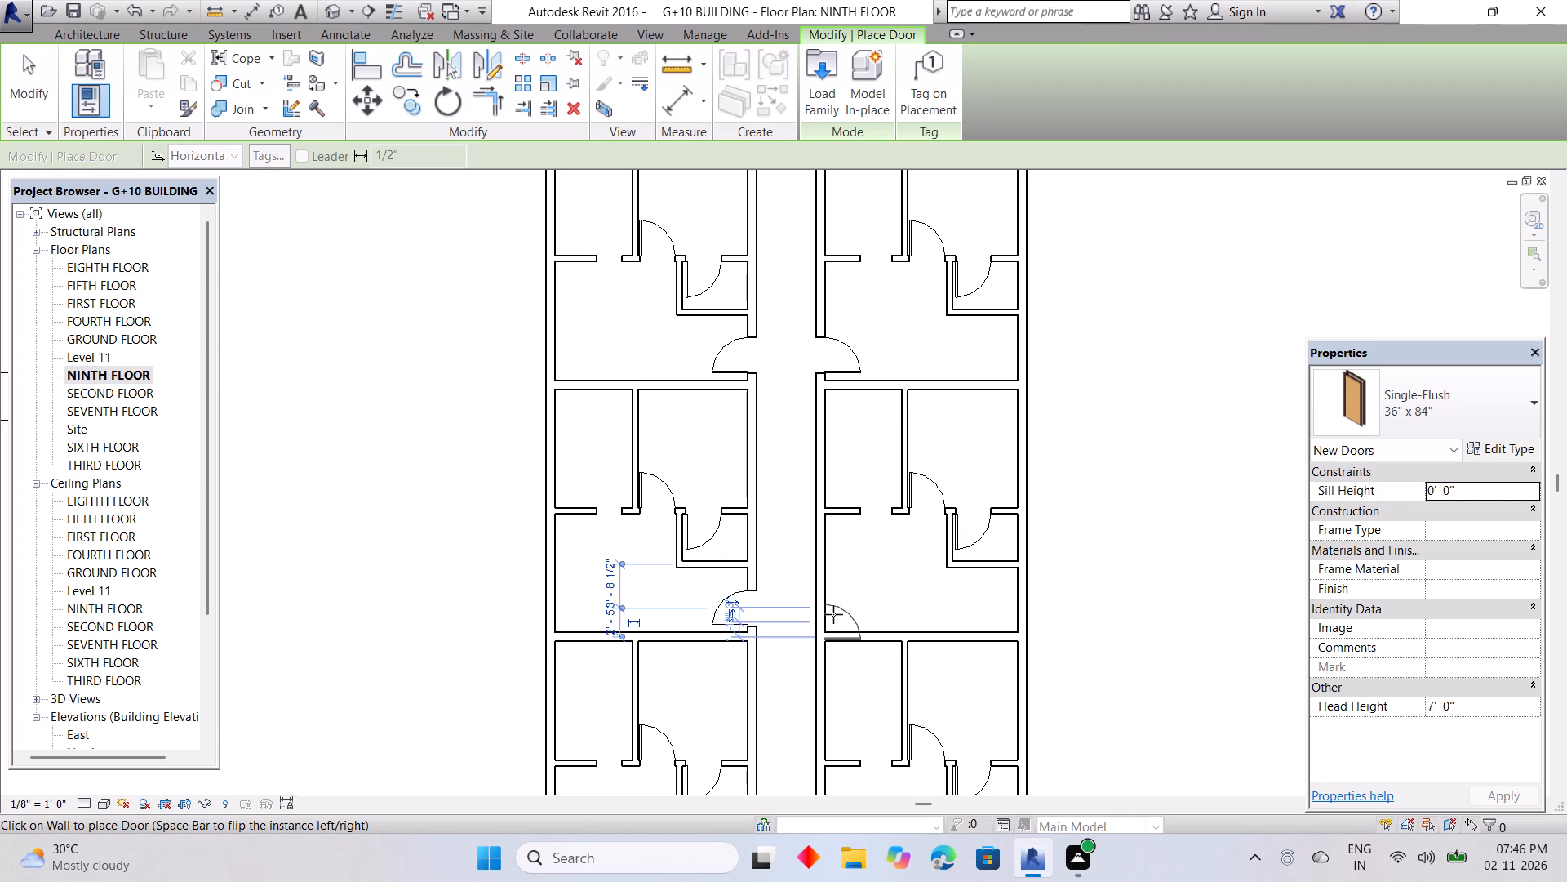
pyautogui.click(832, 610)
pyautogui.moveTo(850, 556); pyautogui.dragTo(854, 564, button='middle')
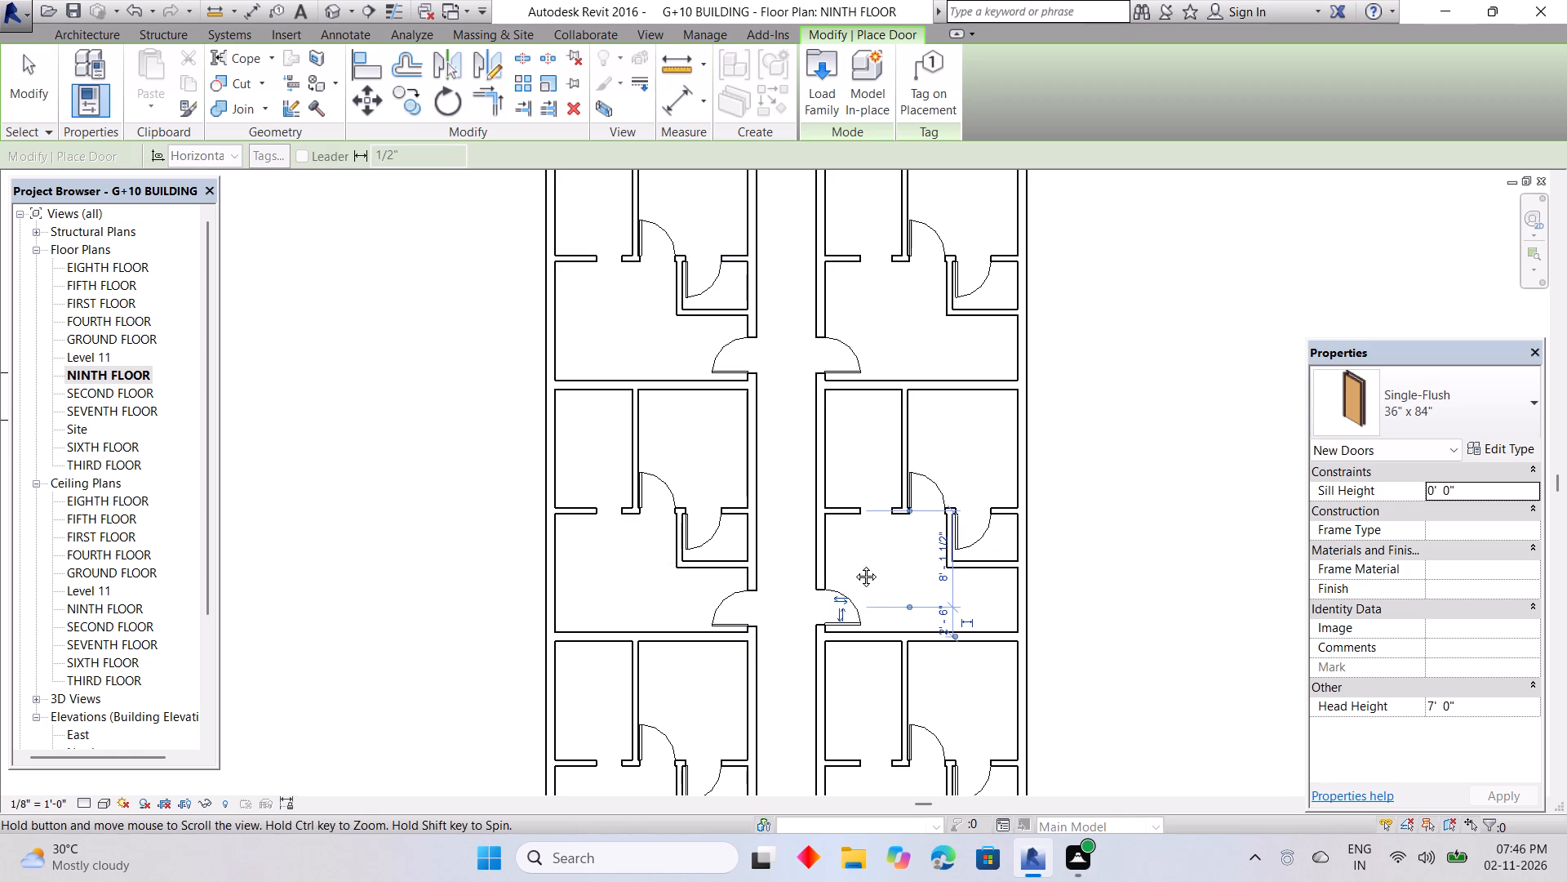
pyautogui.moveTo(854, 564); pyautogui.dragTo(886, 733, button='middle')
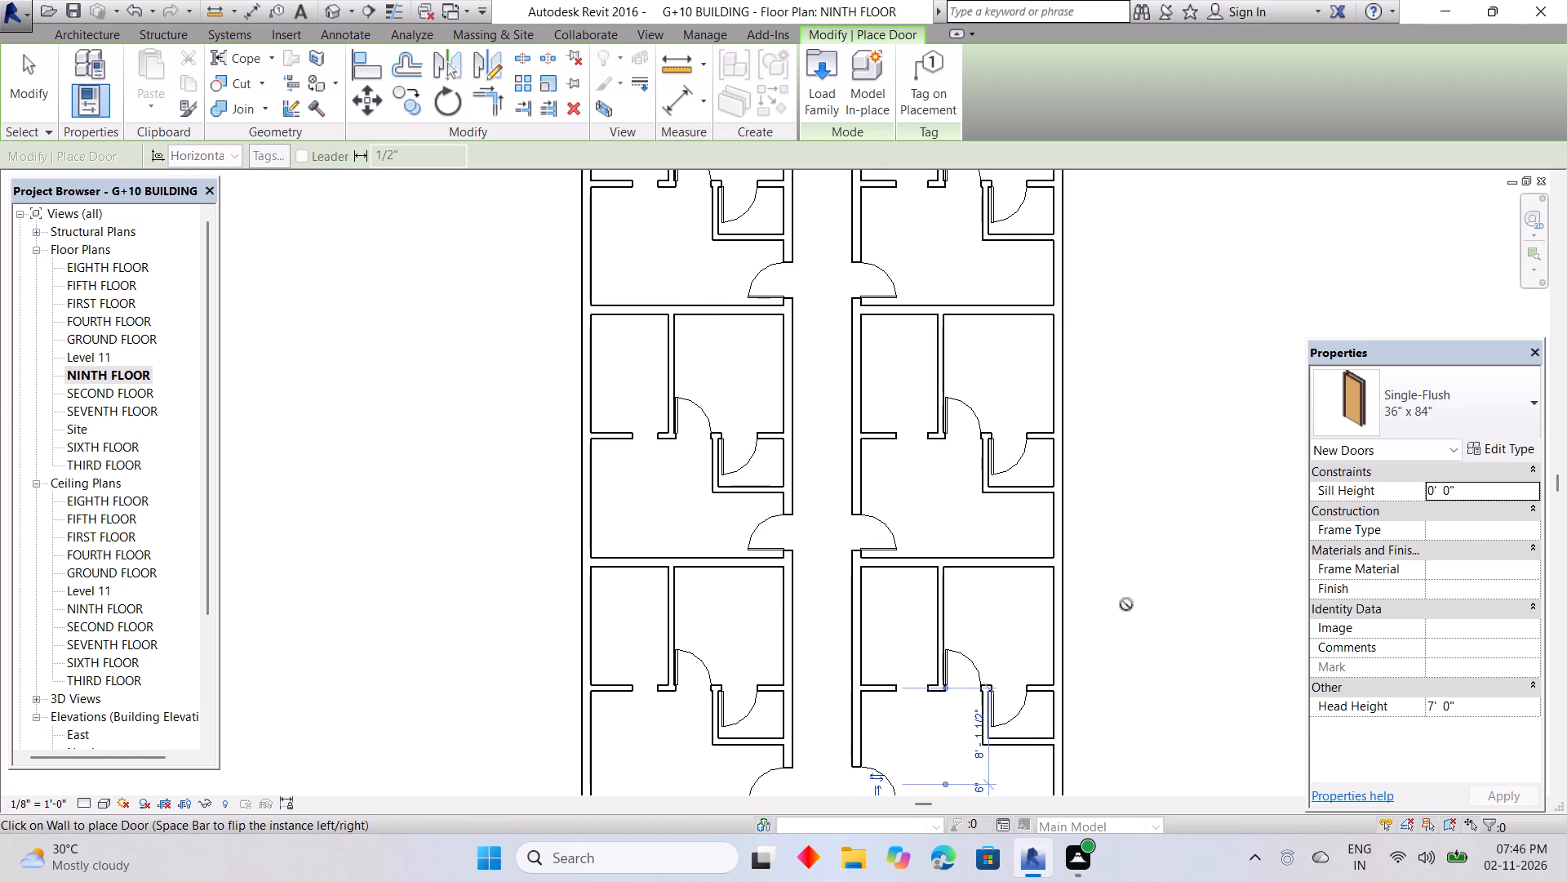
pyautogui.press('Escape')
pyautogui.scroll(-4, 987, 564)
pyautogui.press('Escape')
pyautogui.press('Escape')
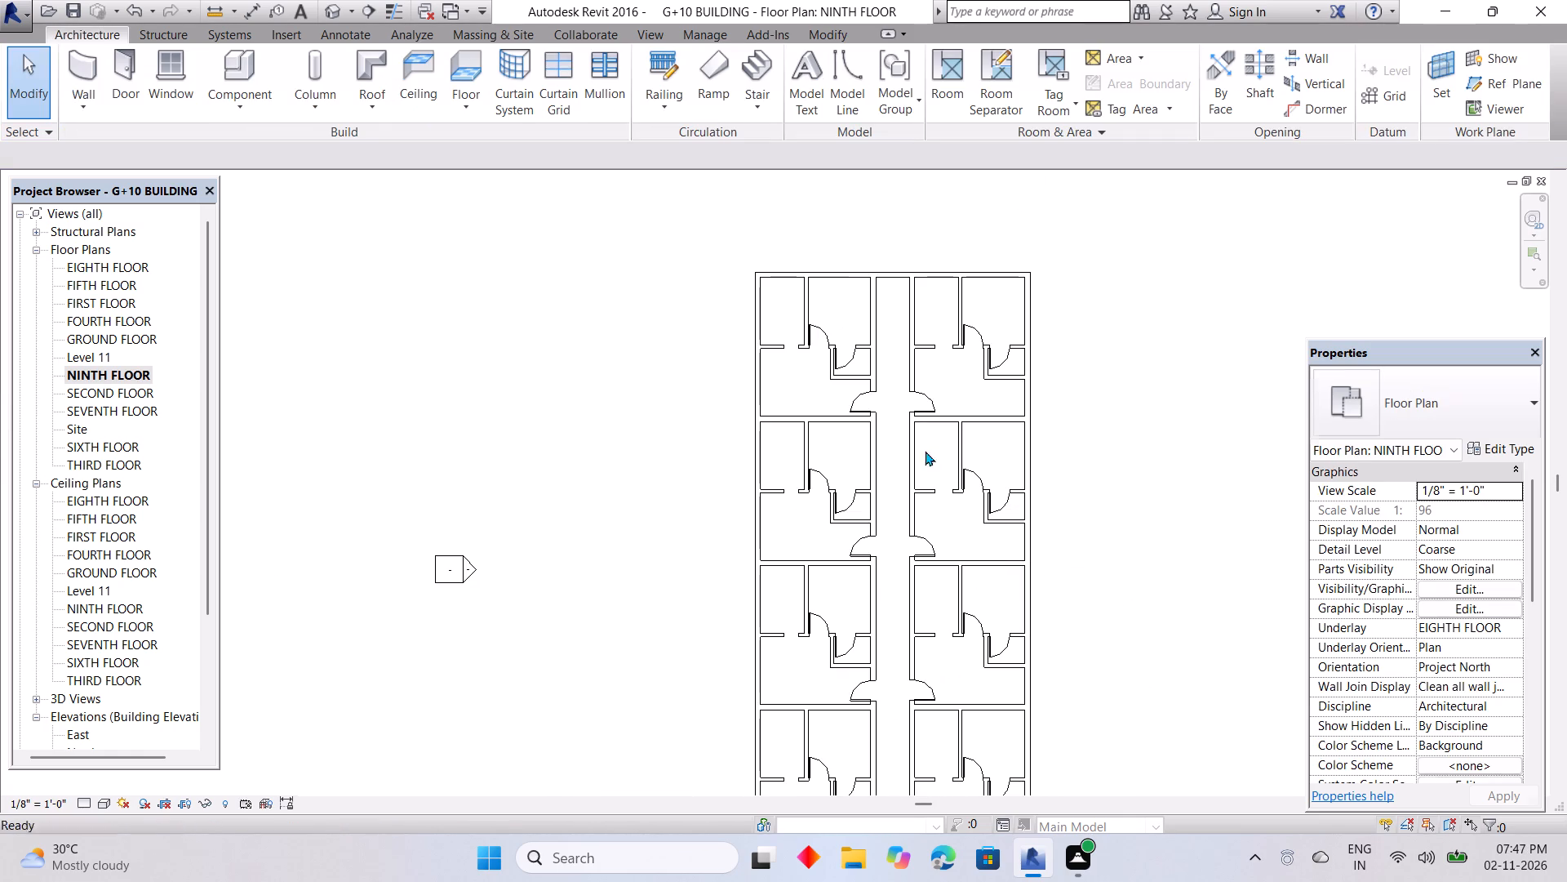
pyautogui.press('Escape')
# Place Fixed 36" x 48" windows in the north wall of both first-row main bedrooms, about 5'-10 1/2" (west unit) and 6'-4 1/2" (east unit) from the room's east wall.
pyautogui.click(168, 79)
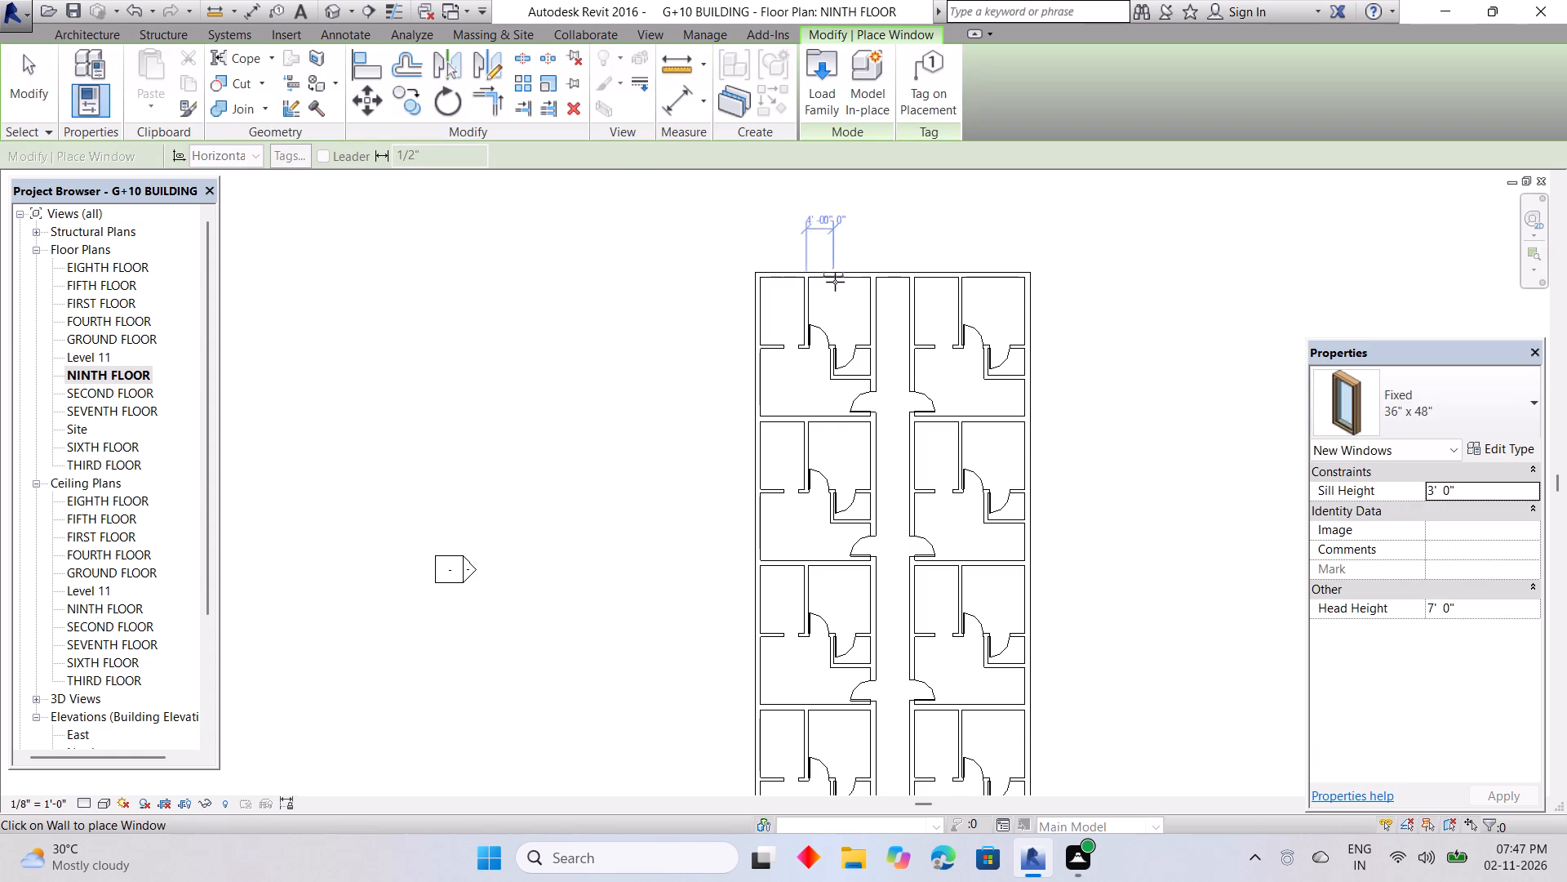
pyautogui.scroll(5, 845, 283)
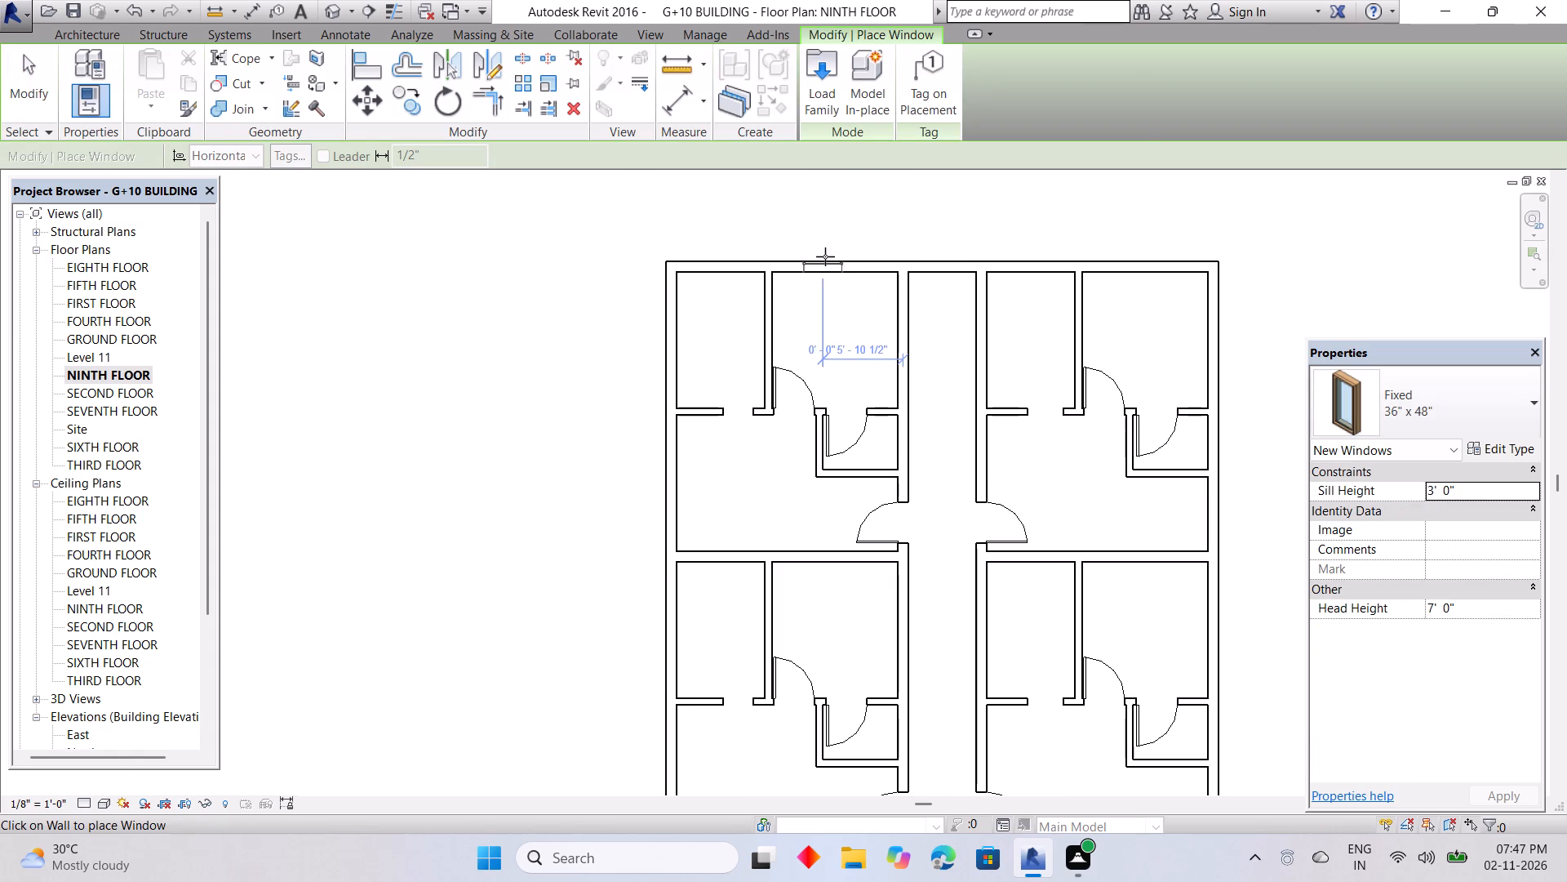
pyautogui.click(824, 256)
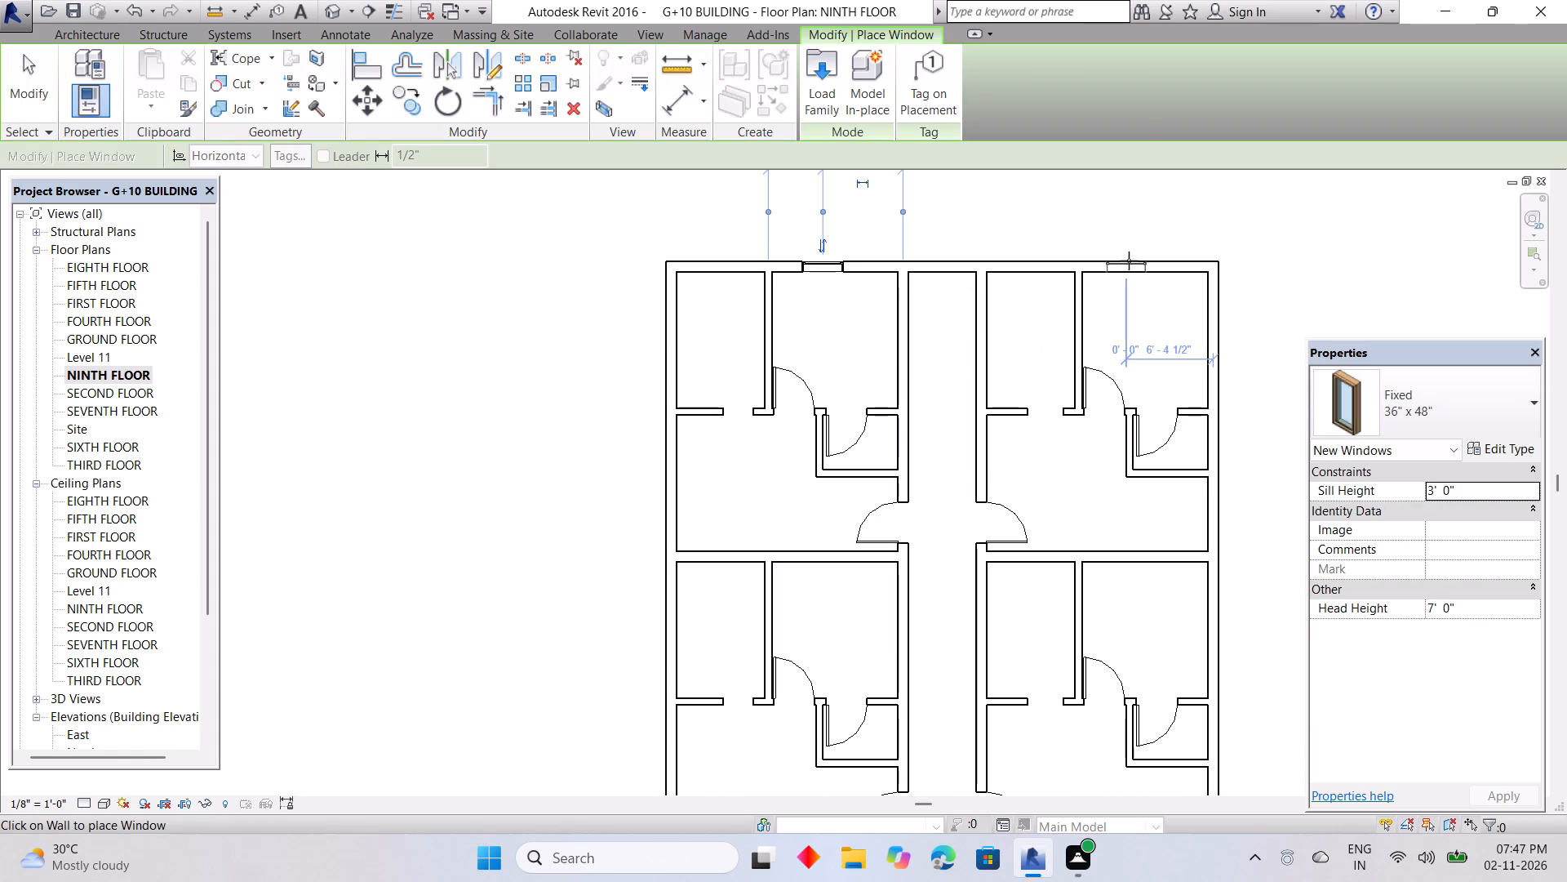
pyautogui.click(1129, 261)
# Place Fixed 36" x 48" windows in the east exterior wall of the first- and second-row units, centred on each bathroom and on the space south of it.
pyautogui.moveTo(1157, 423); pyautogui.dragTo(924, 310, button='middle')
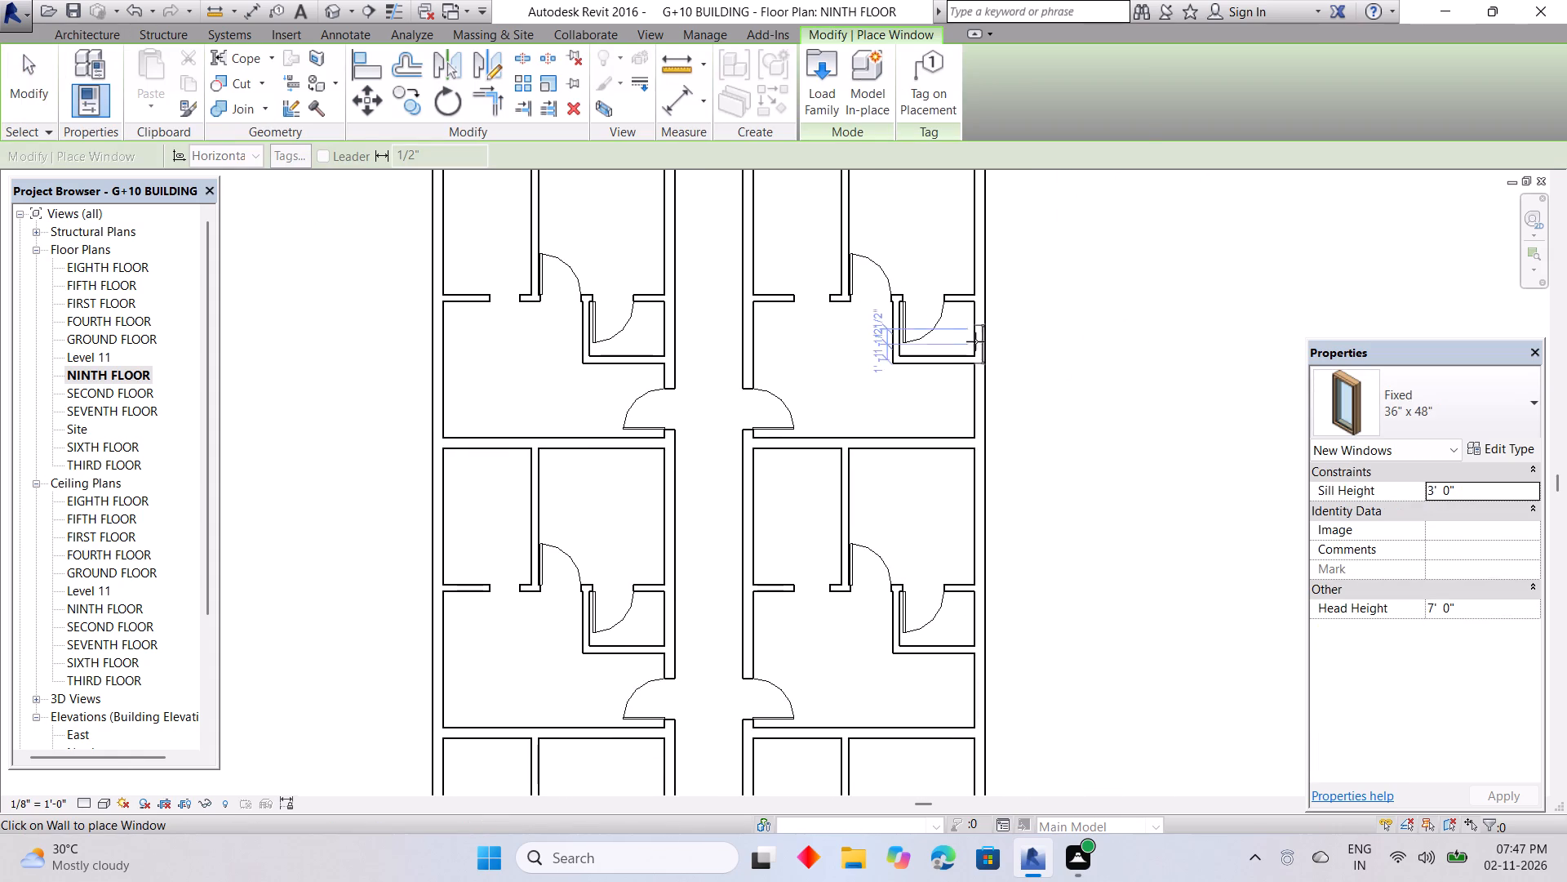
pyautogui.click(984, 327)
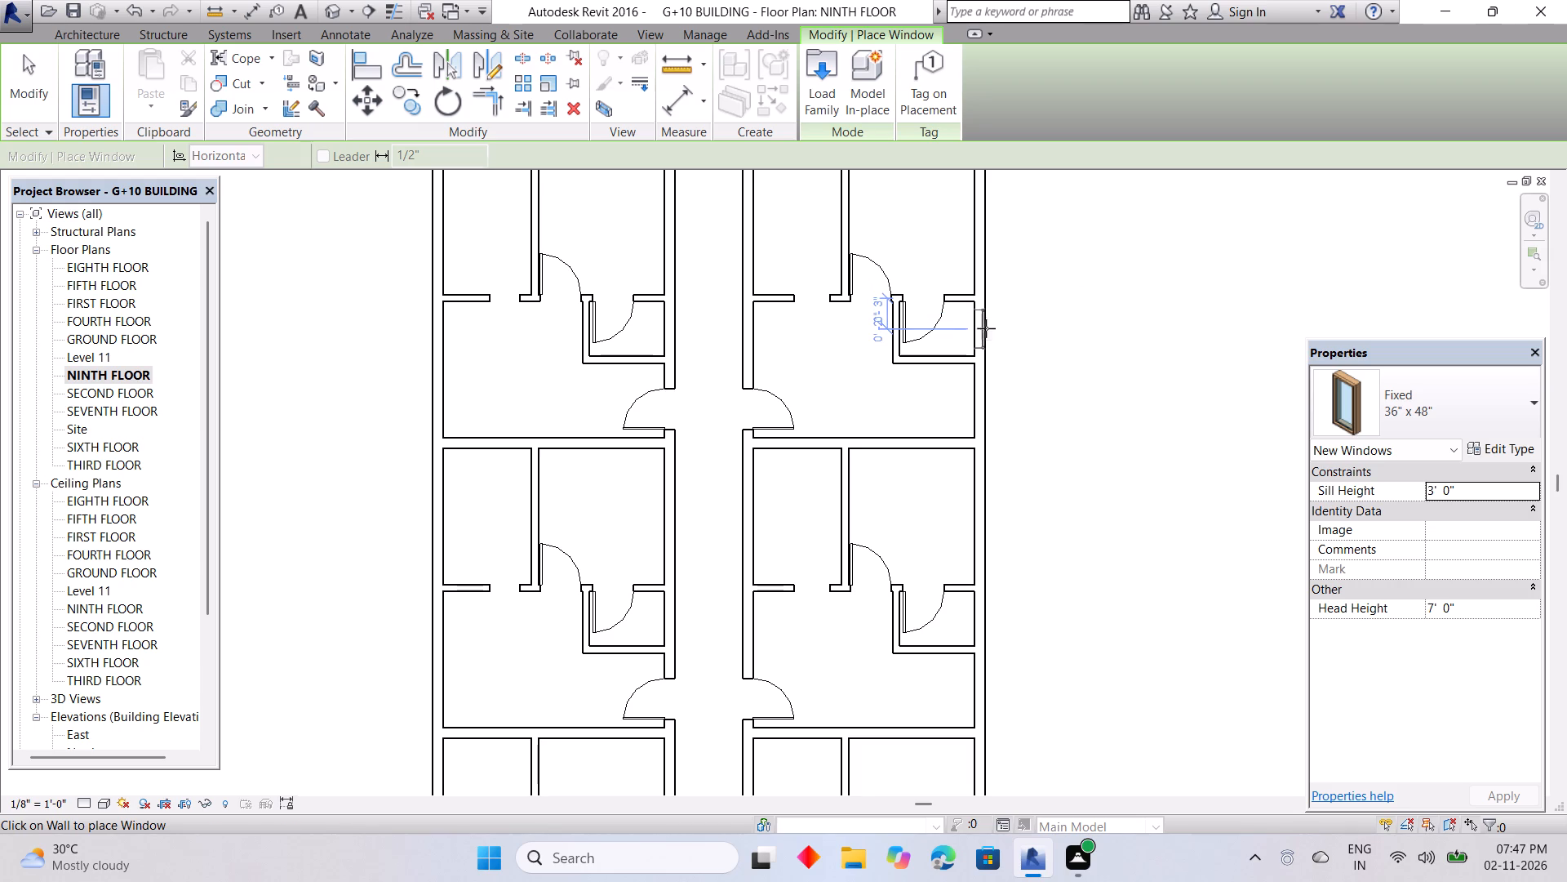
pyautogui.click(988, 400)
pyautogui.moveTo(1020, 451); pyautogui.dragTo(1061, 242, button='middle')
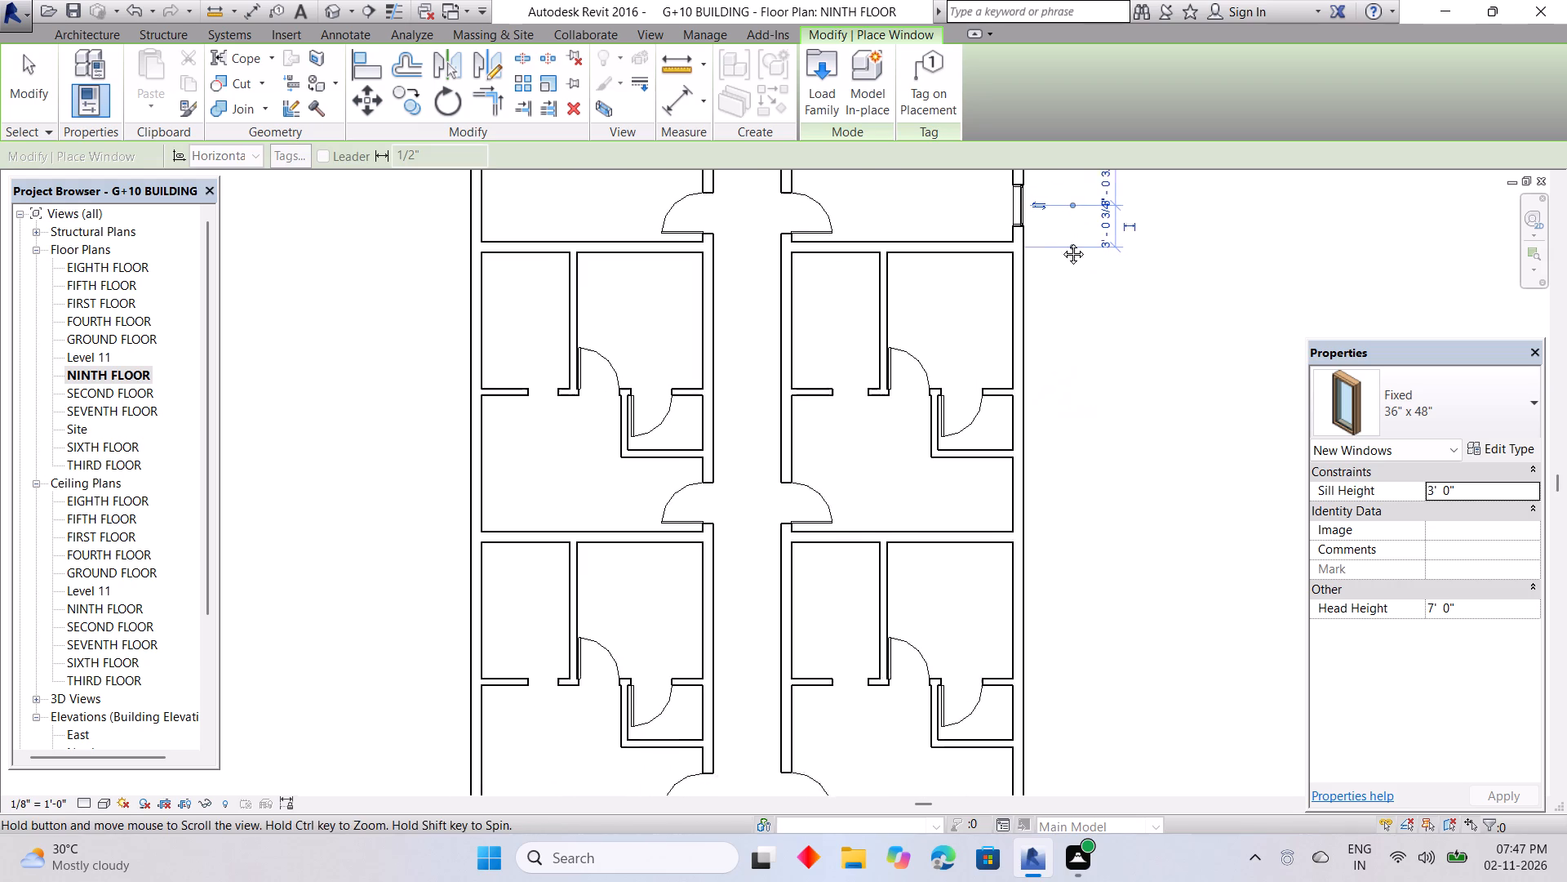
pyautogui.moveTo(1061, 242); pyautogui.dragTo(1062, 233, button='middle')
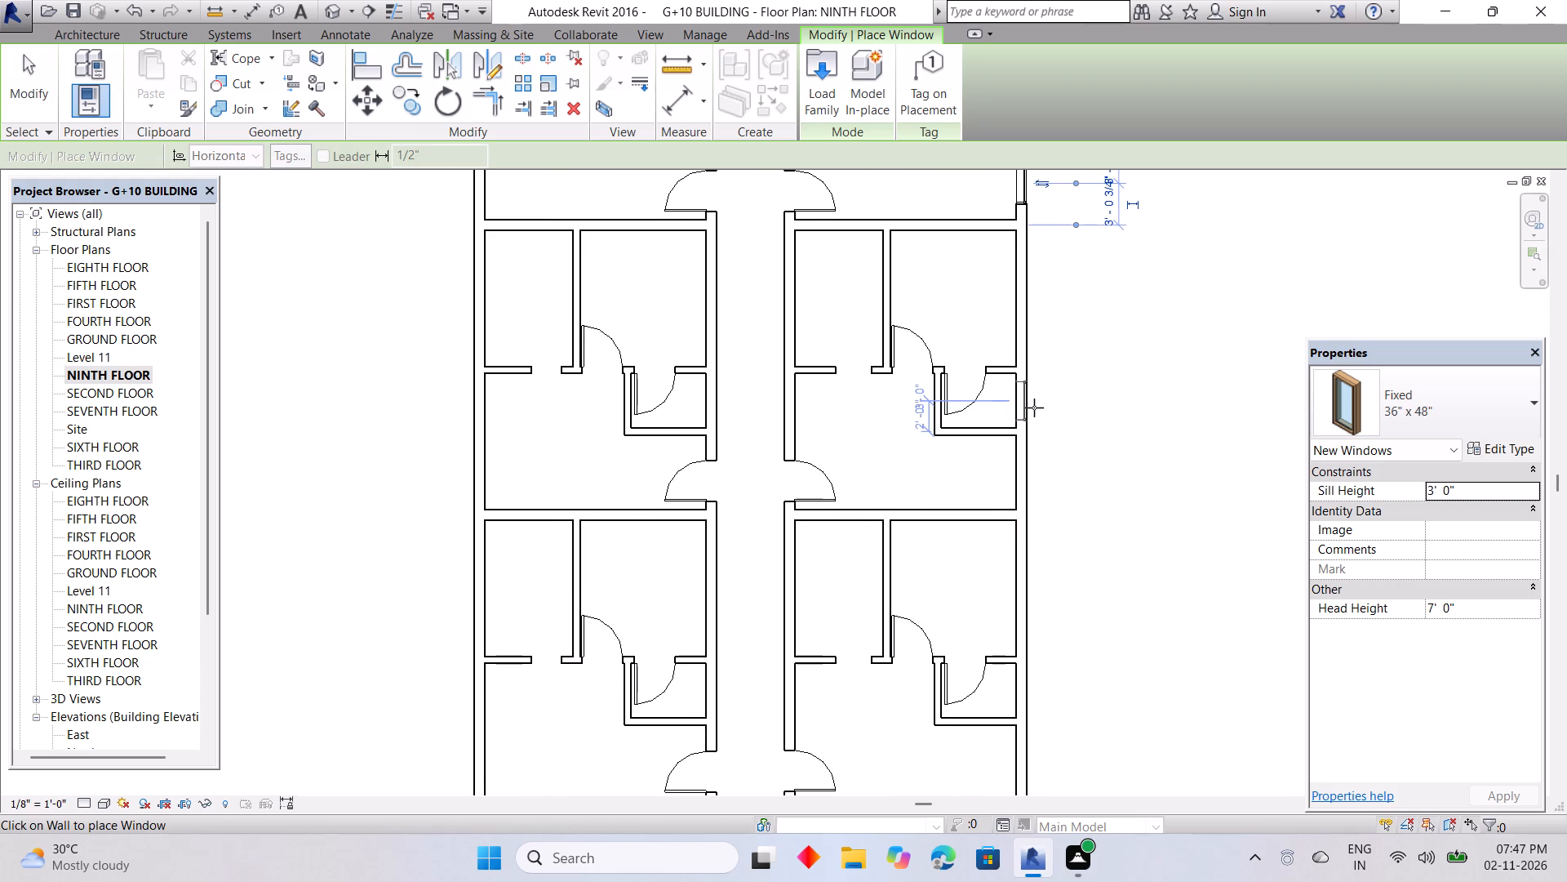
pyautogui.click(1034, 402)
pyautogui.moveTo(1028, 502); pyautogui.dragTo(1040, 394, button='middle')
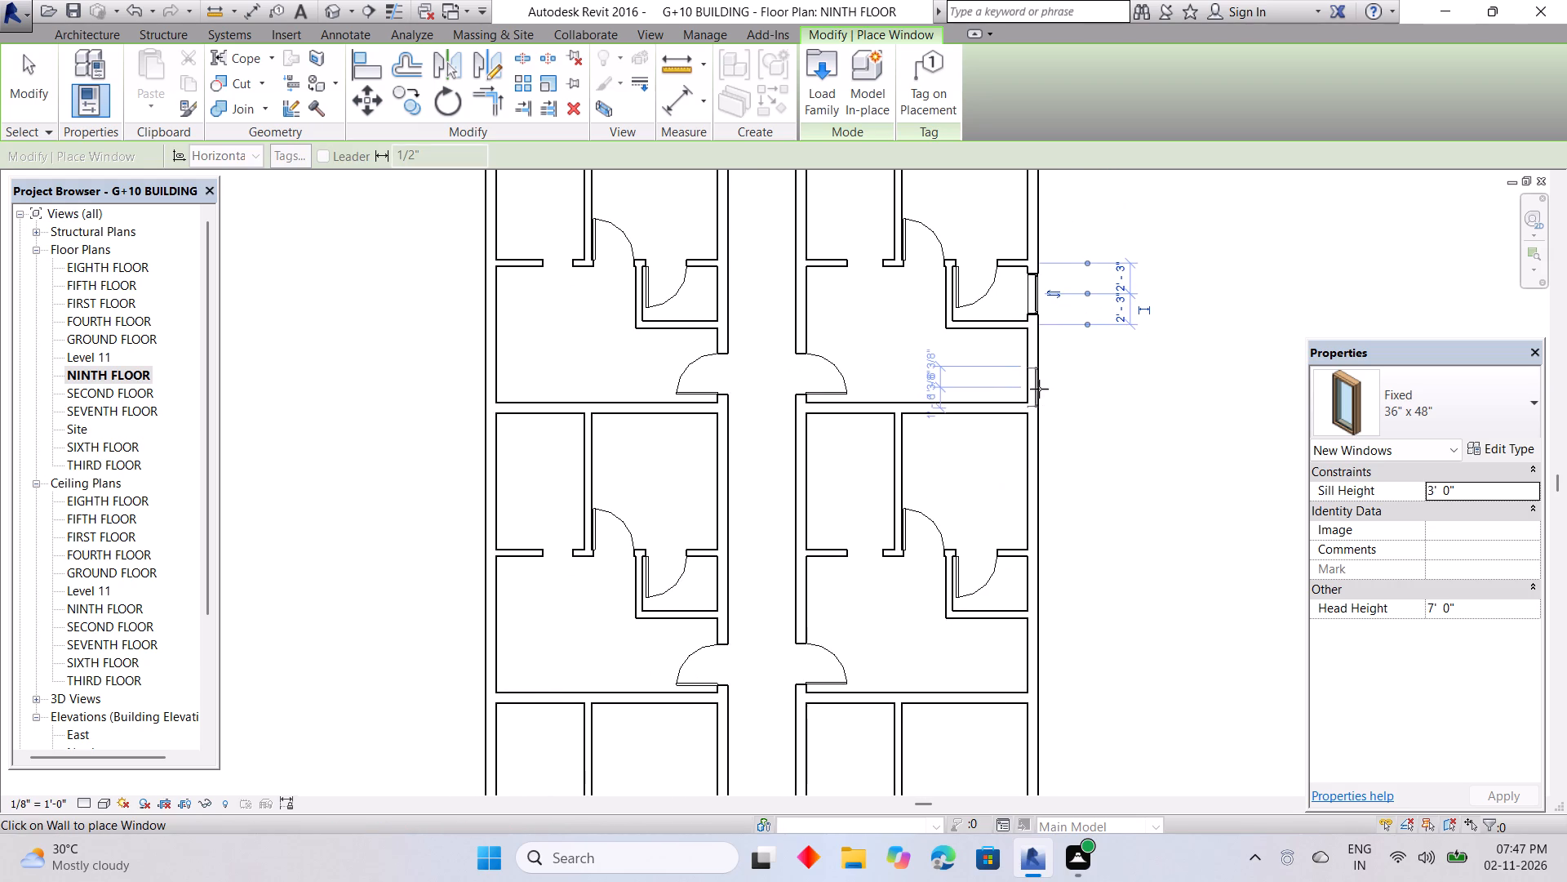
pyautogui.click(1037, 365)
# Place Fixed 36" x 48" windows in the east wall of the third- and fourth-row bathrooms and spaces south of them, the southernmost 2'-6" from its south wall.
pyautogui.moveTo(1028, 488); pyautogui.dragTo(1020, 452, button='middle')
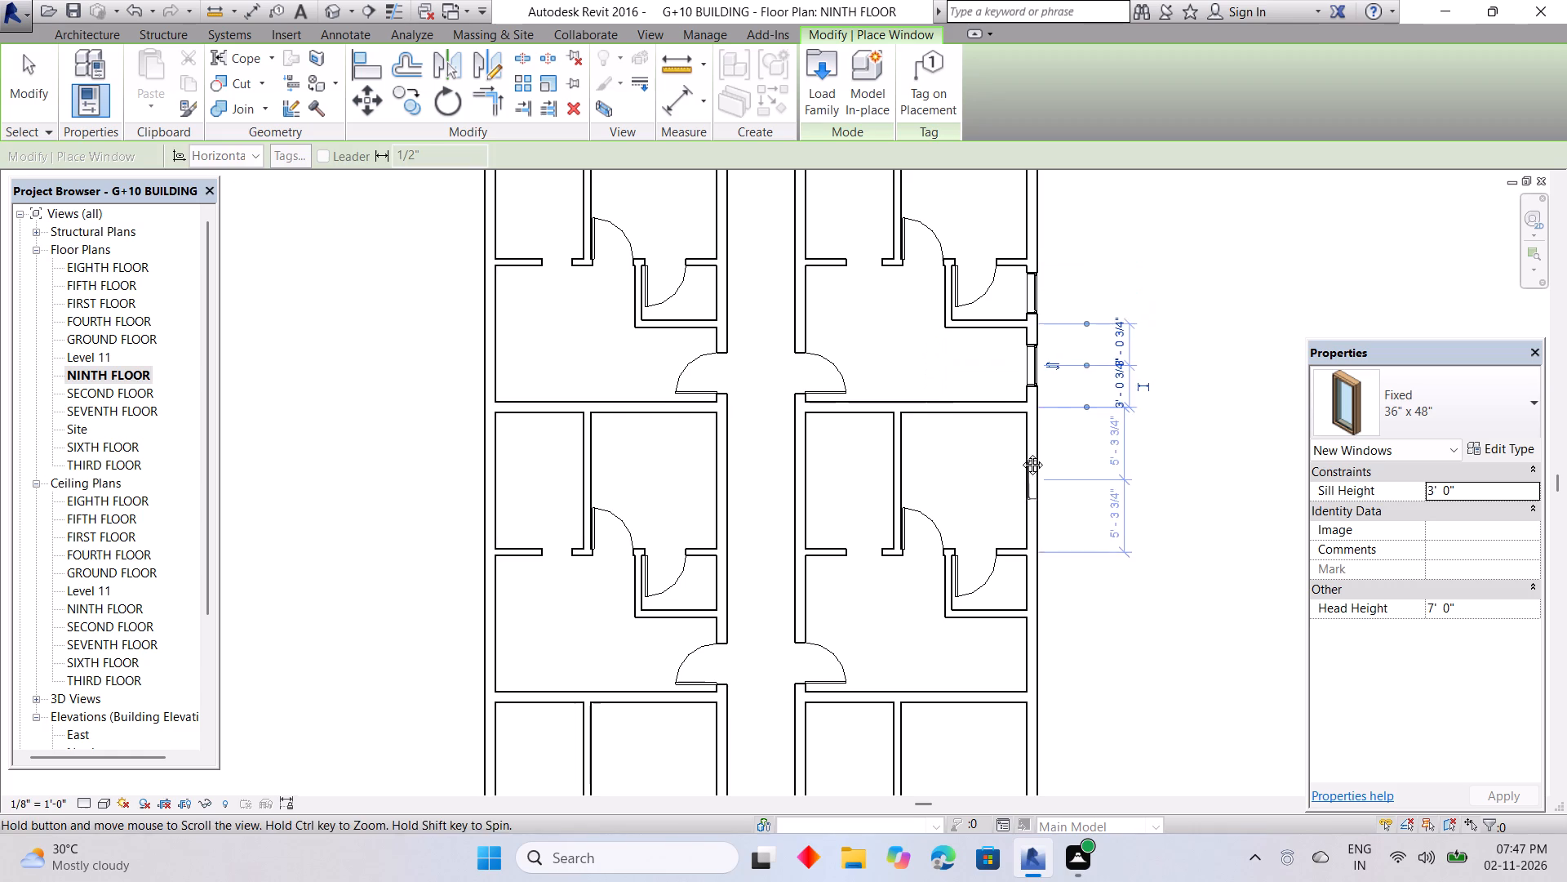
pyautogui.moveTo(1020, 452); pyautogui.dragTo(1019, 383, button='middle')
pyautogui.click(1030, 479)
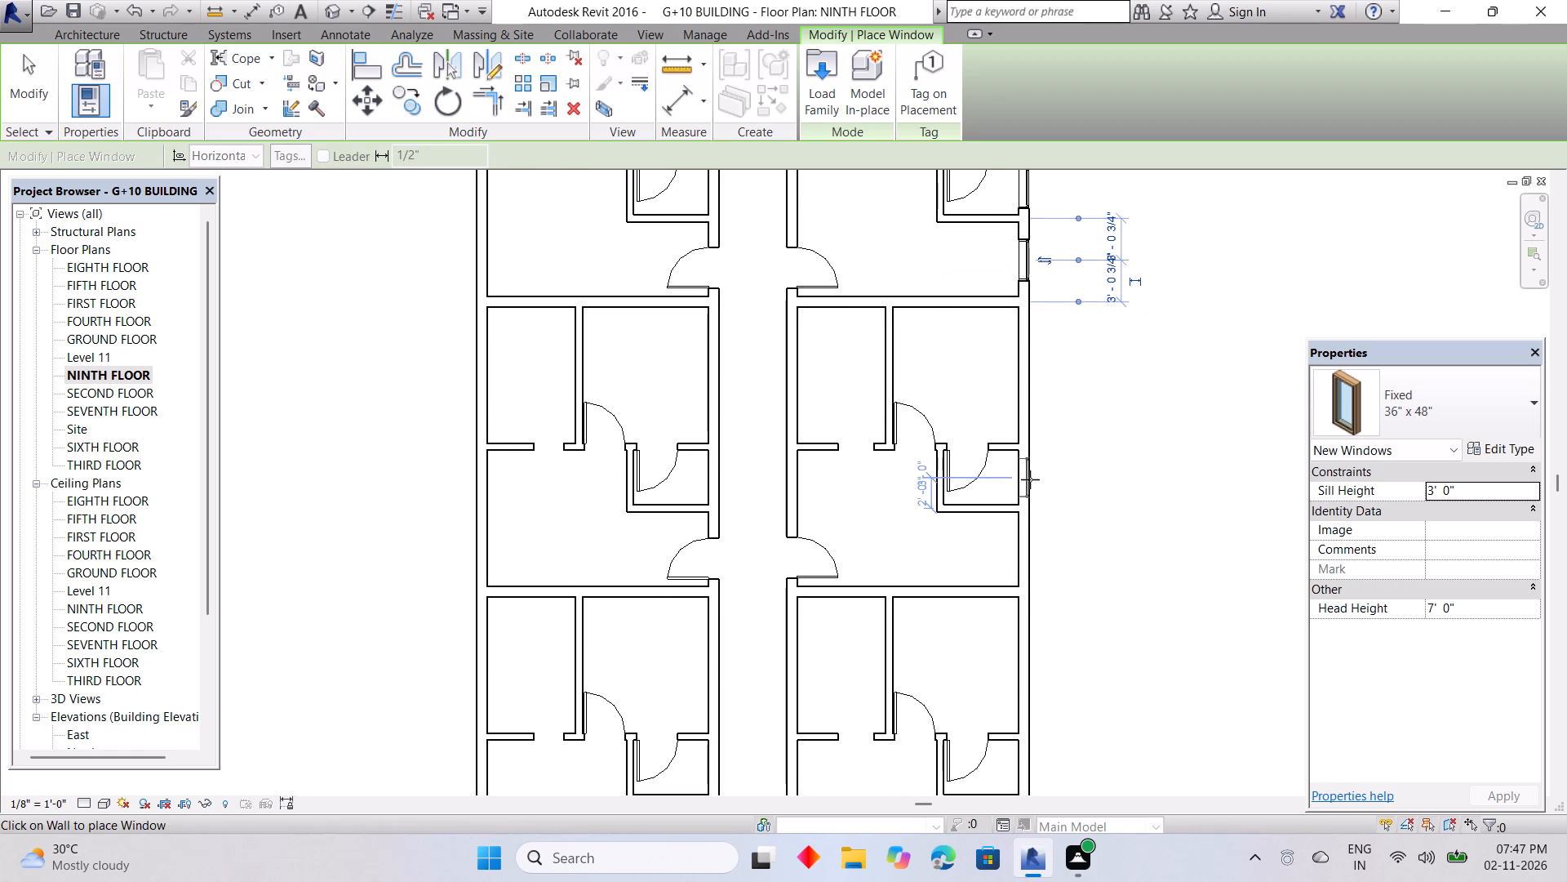
pyautogui.moveTo(1035, 550); pyautogui.dragTo(1042, 475, button='middle')
pyautogui.click(1041, 474)
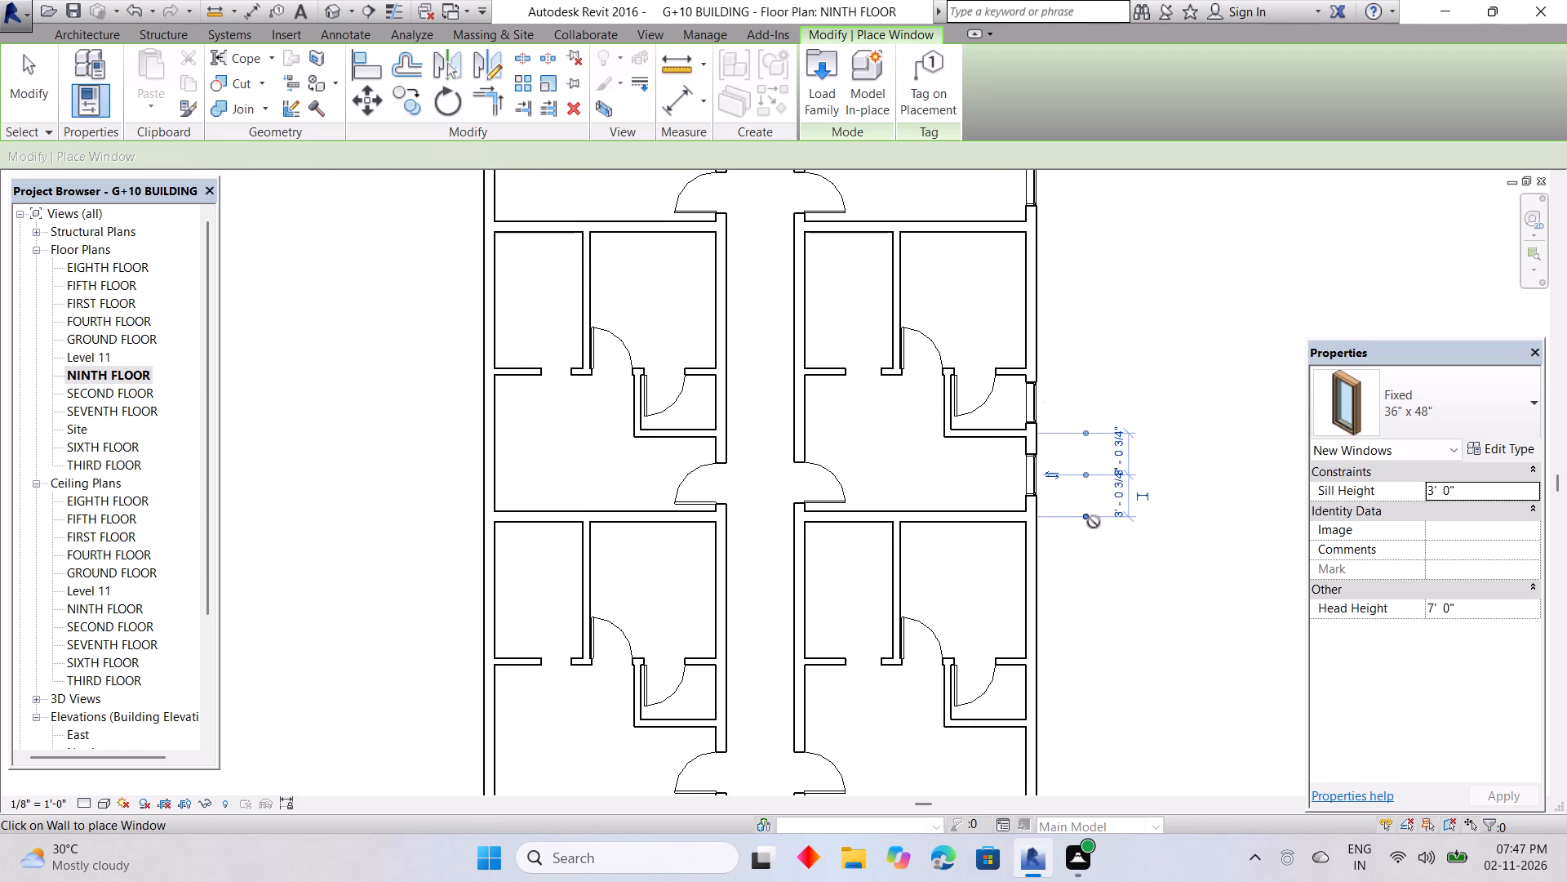
pyautogui.moveTo(1096, 522); pyautogui.dragTo(1105, 335, button='middle')
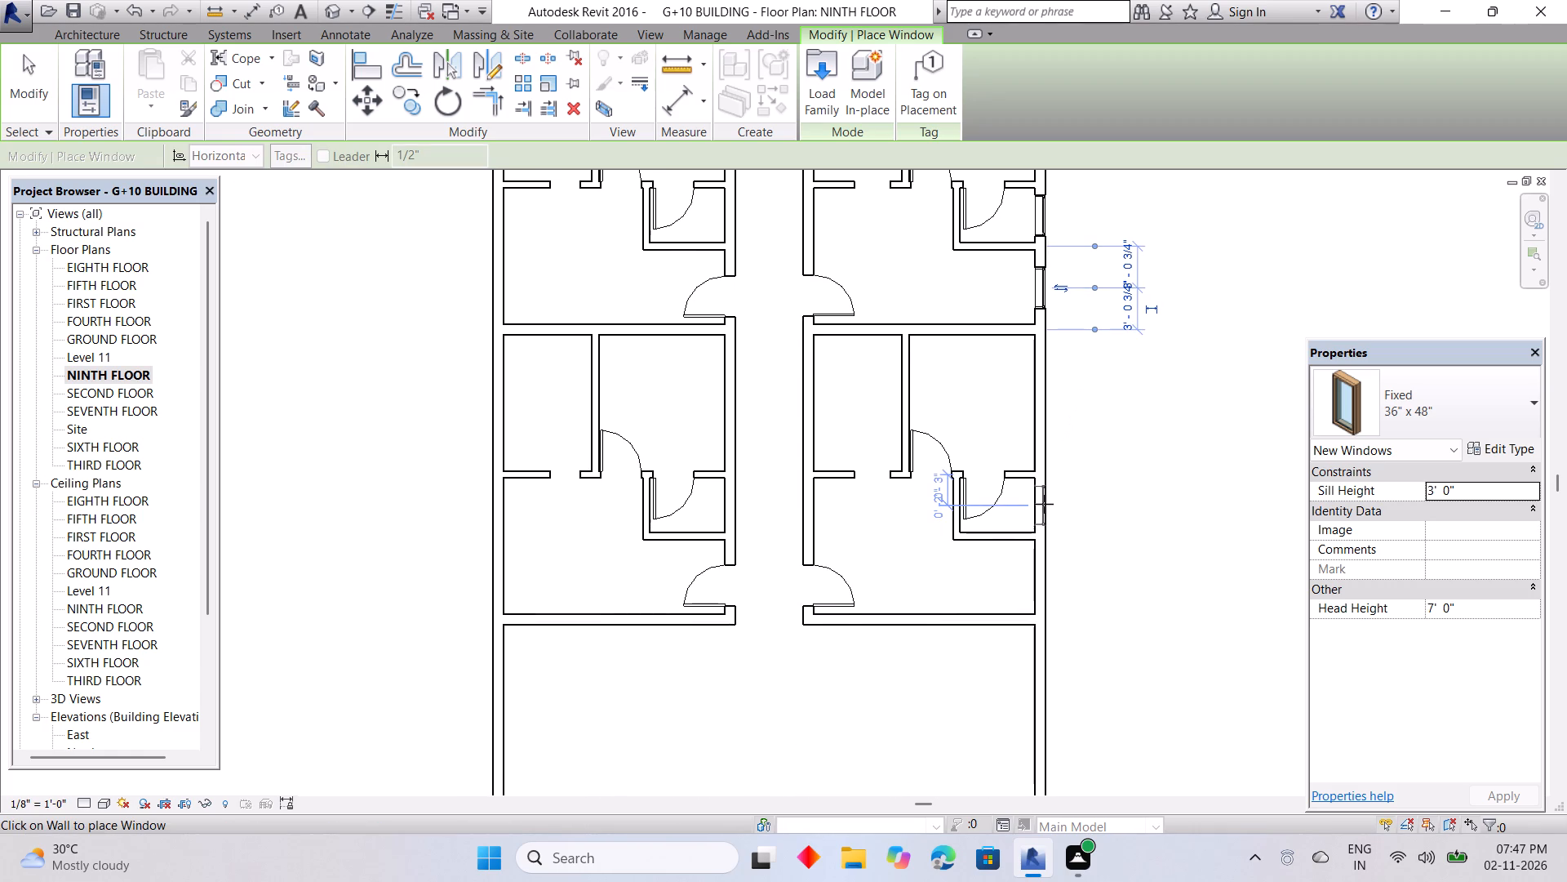
pyautogui.click(1044, 504)
pyautogui.click(1048, 583)
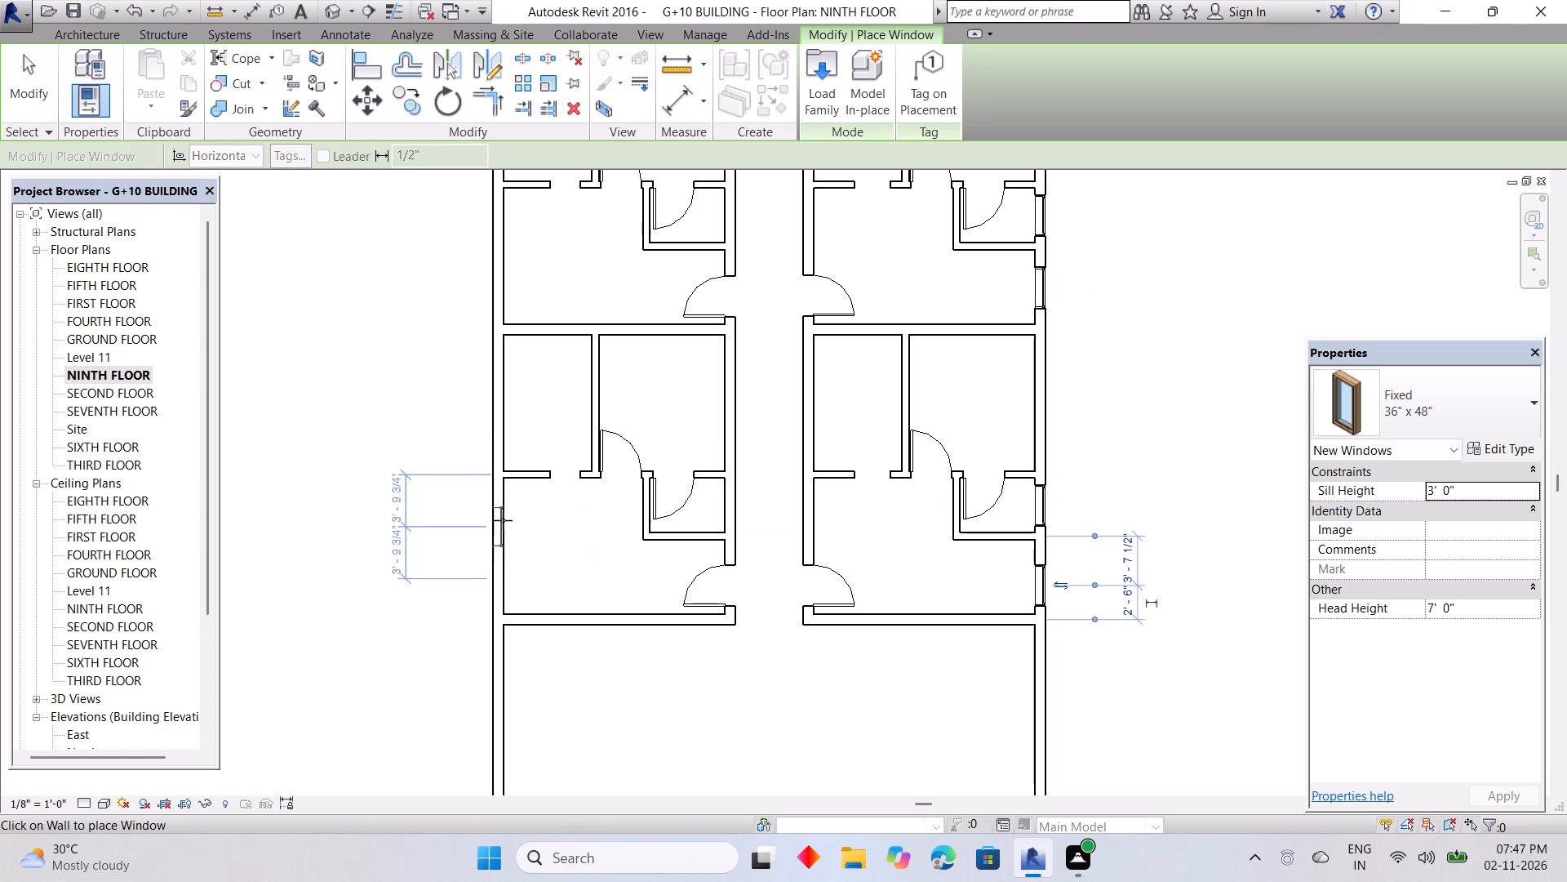
# Place Fixed 36" x 48" windows in the fourth-row west unit's west wall, 7'-1 1/2" south and about 3'-6" north of the bedroom's south partition.
pyautogui.moveTo(528, 421); pyautogui.dragTo(622, 599, button='middle')
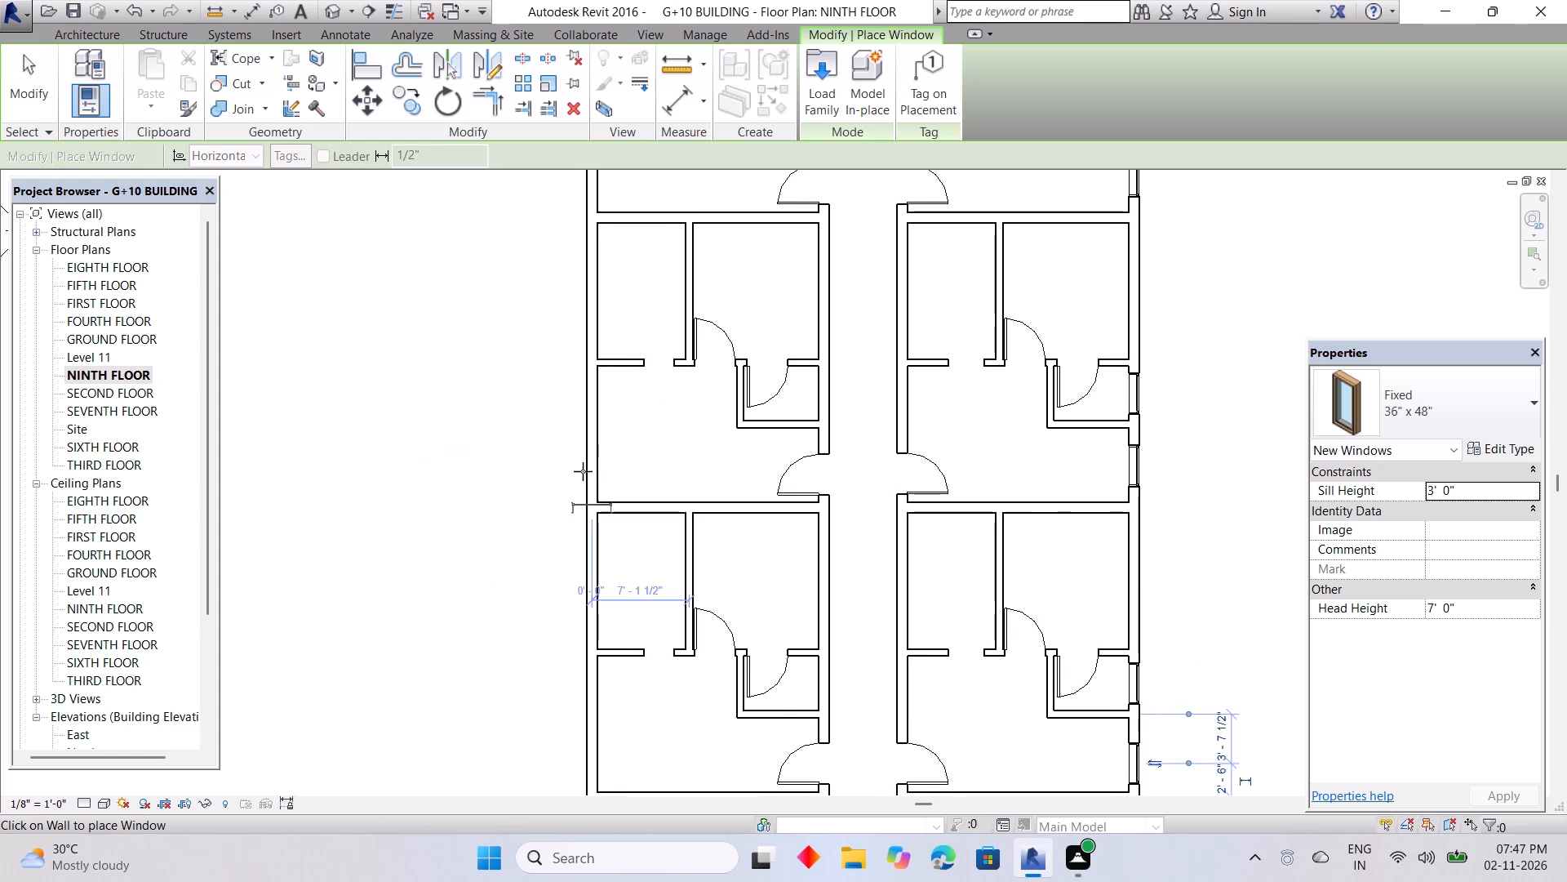
pyautogui.moveTo(599, 682); pyautogui.dragTo(688, 366, button='middle')
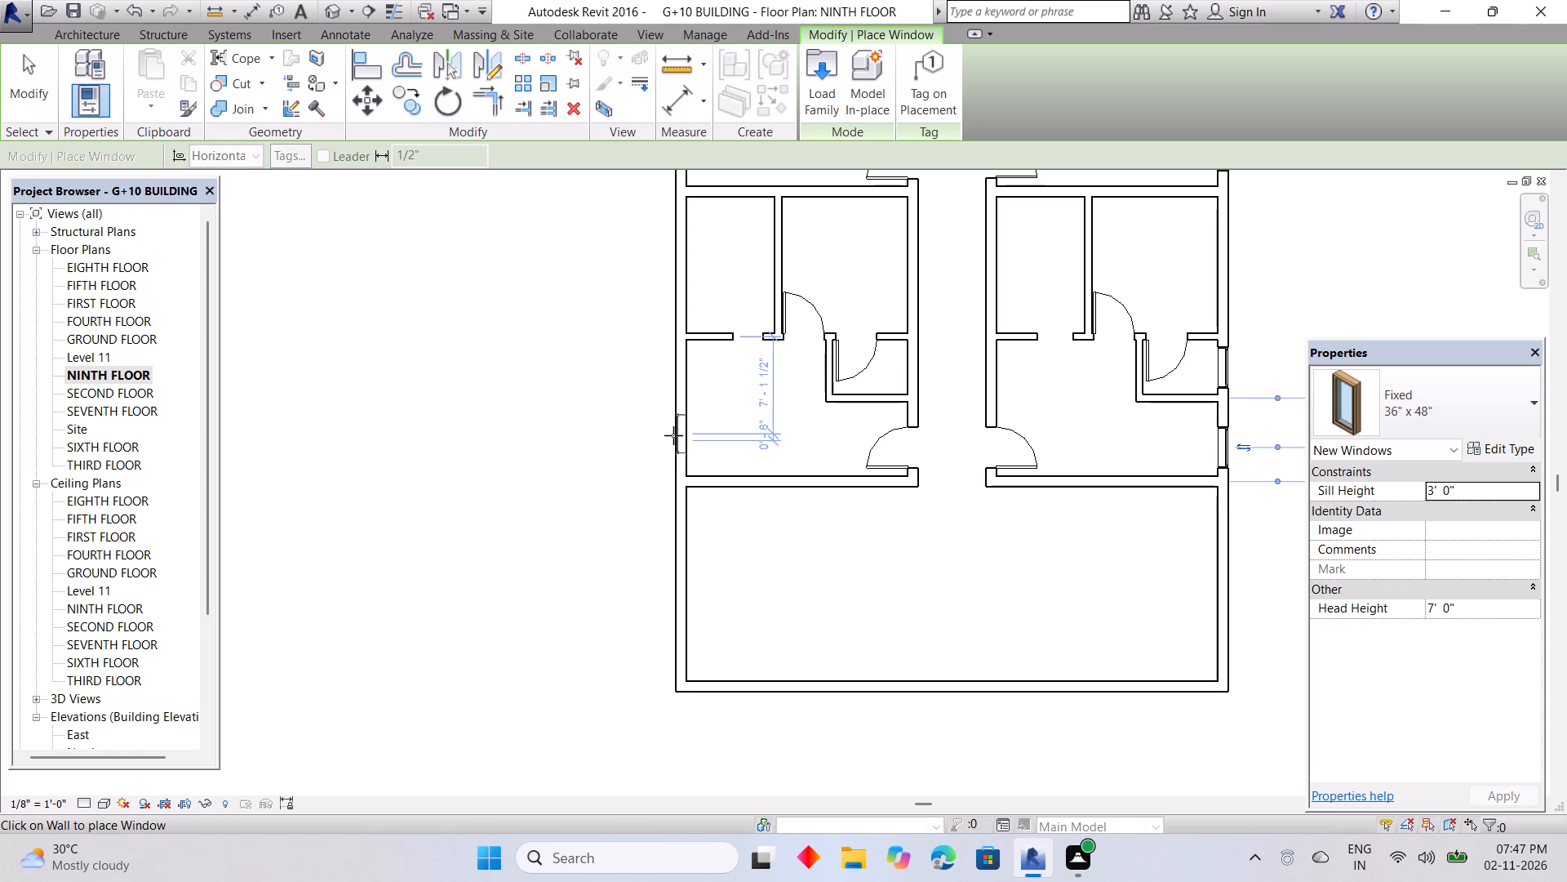
pyautogui.click(673, 440)
pyautogui.moveTo(677, 369); pyautogui.dragTo(720, 534, button='middle')
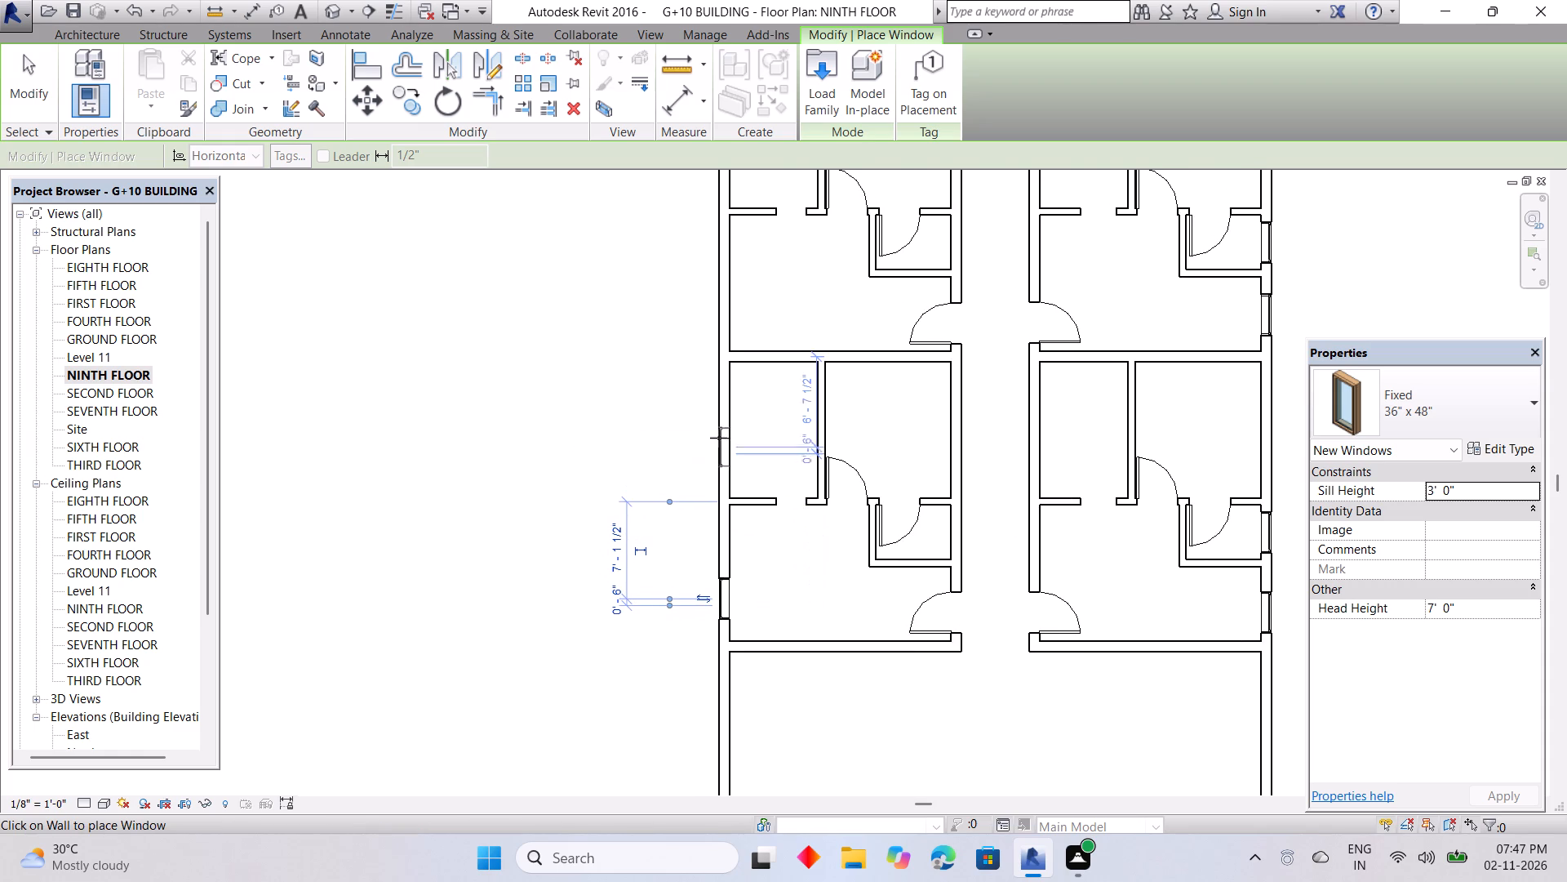
pyautogui.click(715, 454)
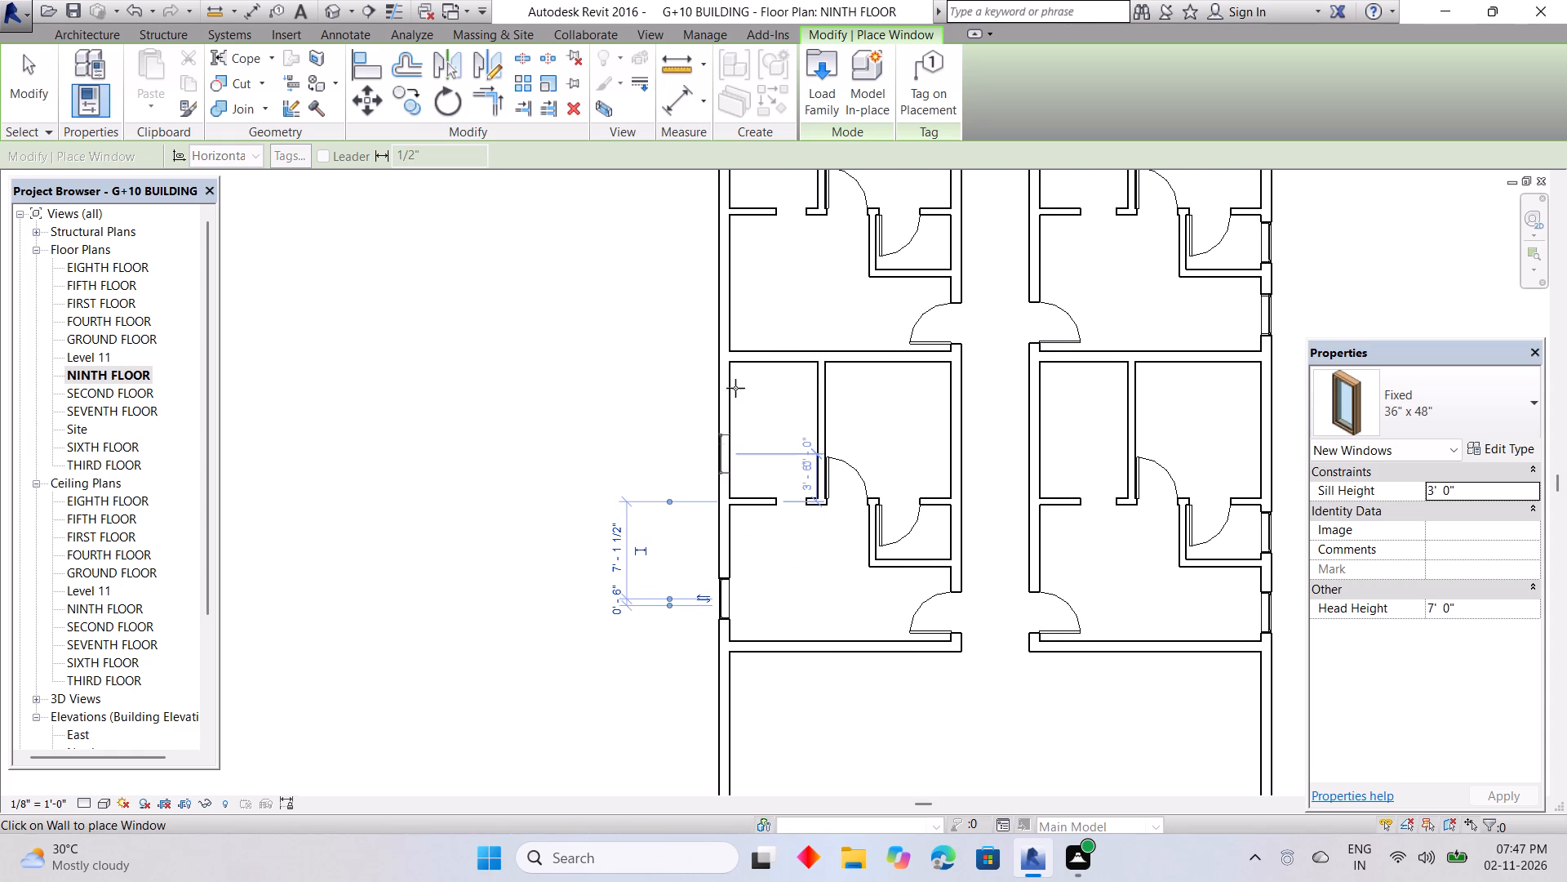
# Place Fixed 36" x 48" windows in the third-row west unit's west wall, 5'-7 1/2" south and about 3'-6" north of the bedroom's south partition.
pyautogui.moveTo(742, 334); pyautogui.dragTo(792, 555, button='middle')
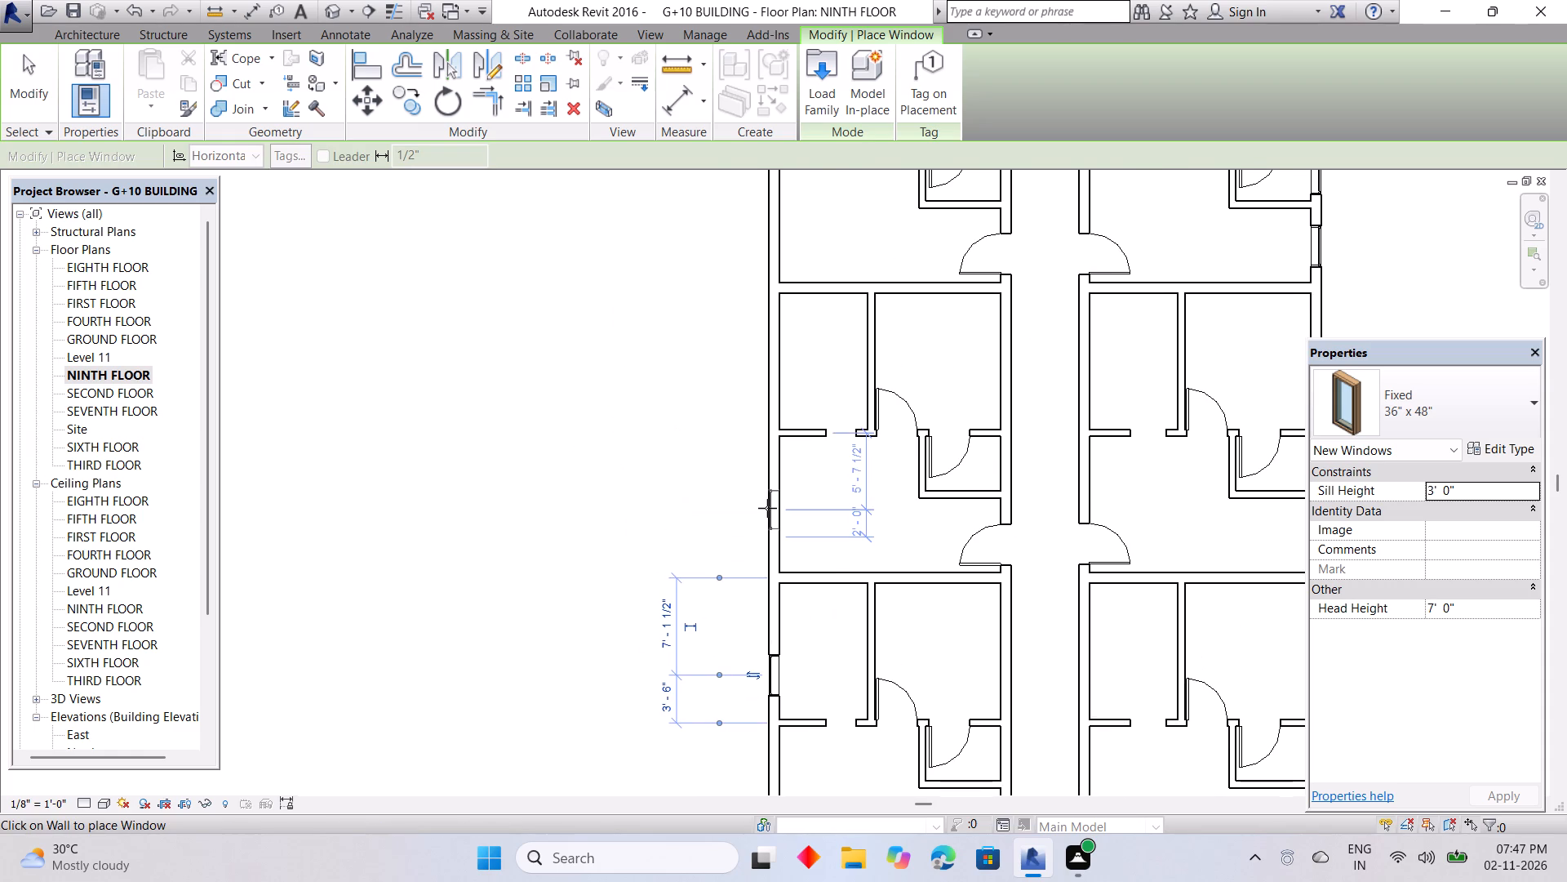
pyautogui.click(767, 508)
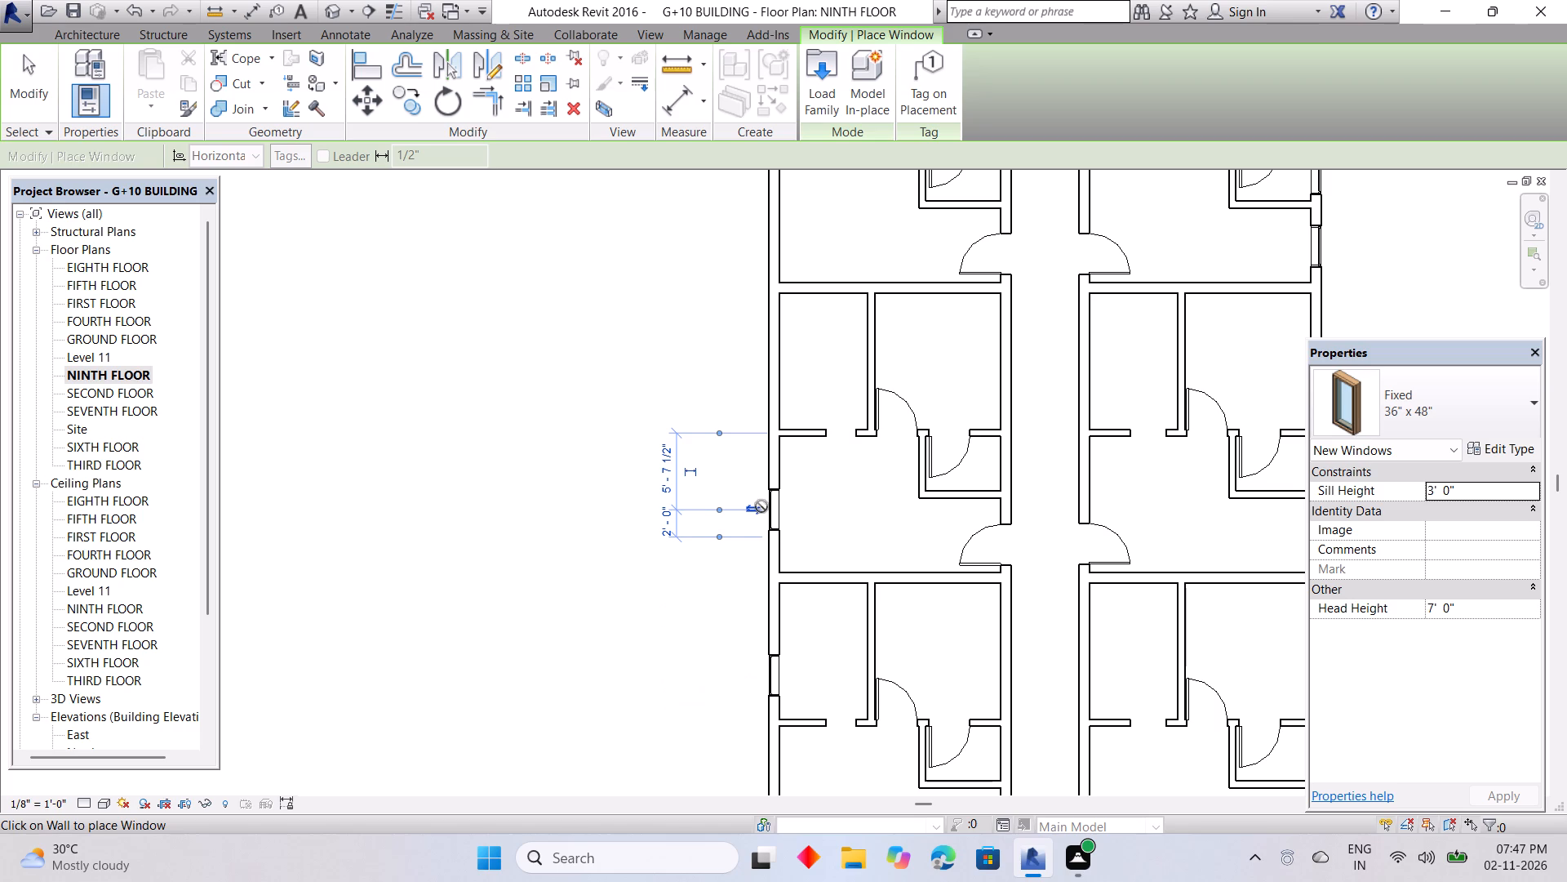
pyautogui.click(772, 385)
# Place Fixed 36" x 48" windows in the second-row west unit's west wall, 6'-7 1/2" south and about 4'-0" north of the bedroom's south partition.
pyautogui.moveTo(778, 338); pyautogui.dragTo(793, 593, button='middle')
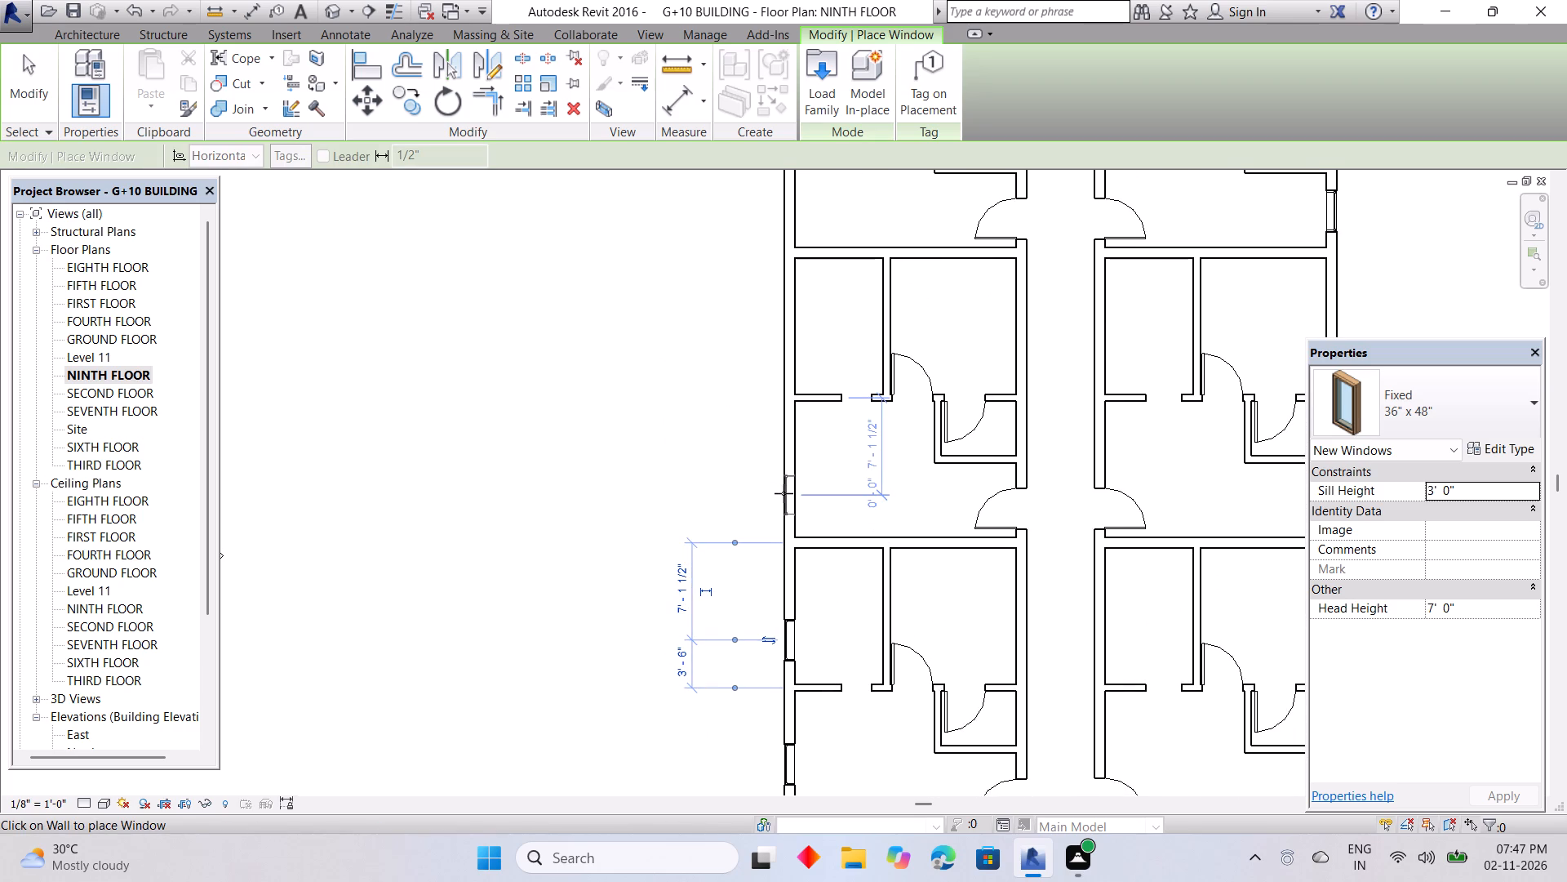
pyautogui.click(783, 493)
pyautogui.moveTo(779, 390); pyautogui.dragTo(818, 579, button='middle')
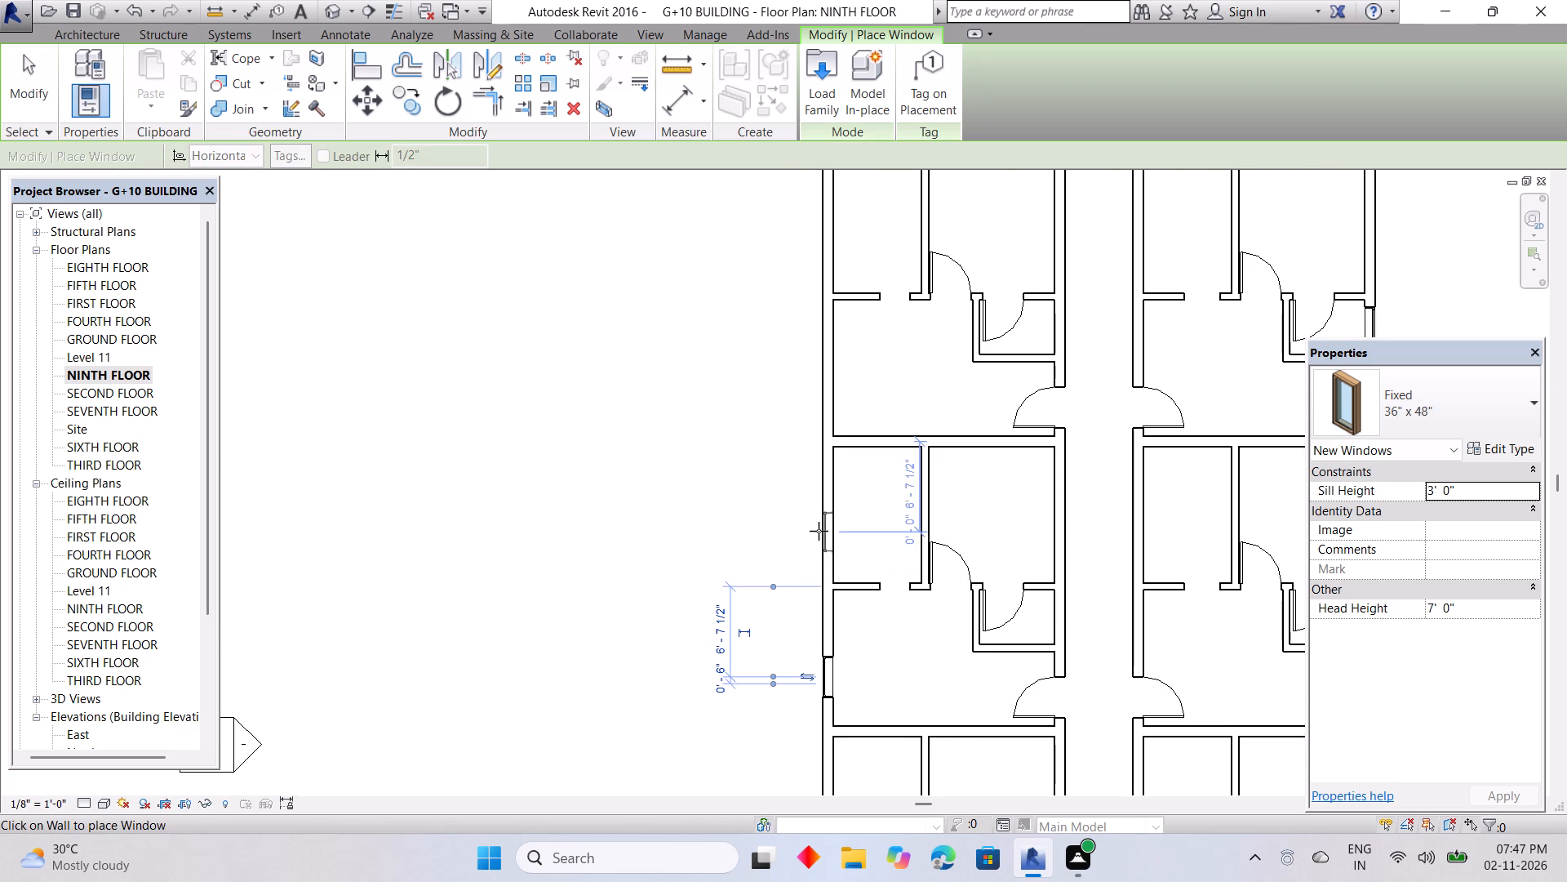
pyautogui.click(819, 531)
# Place Fixed 36" x 48" windows in the first-row west unit's west wall, 7'-1 1/2" south of the bedroom's south partition and 7'-1 1/2" from the north wall.
pyautogui.moveTo(801, 447); pyautogui.dragTo(830, 640, button='middle')
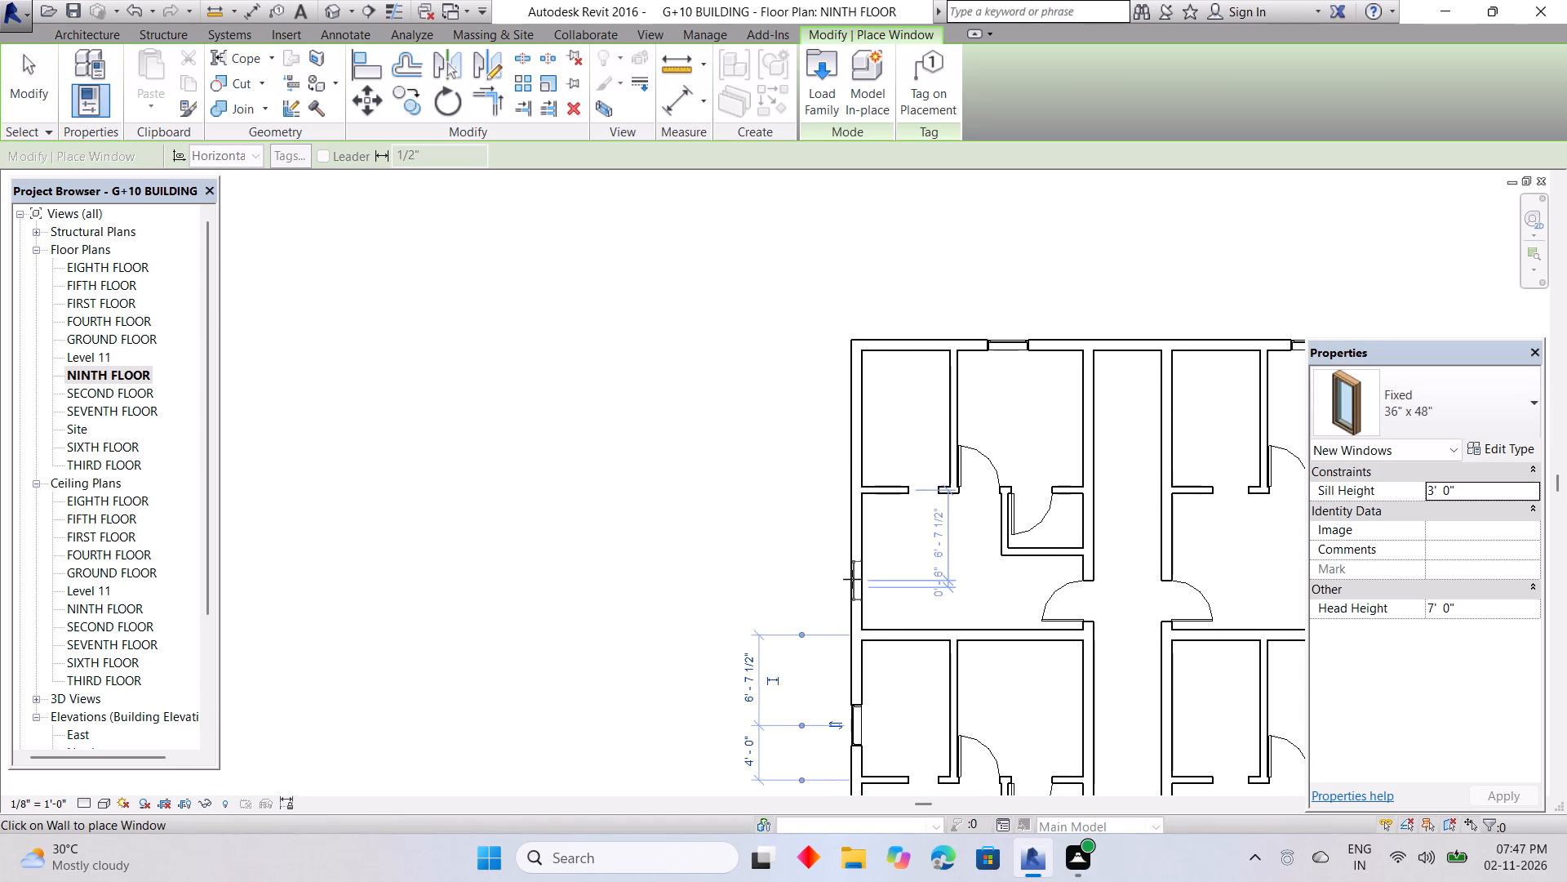
pyautogui.click(854, 590)
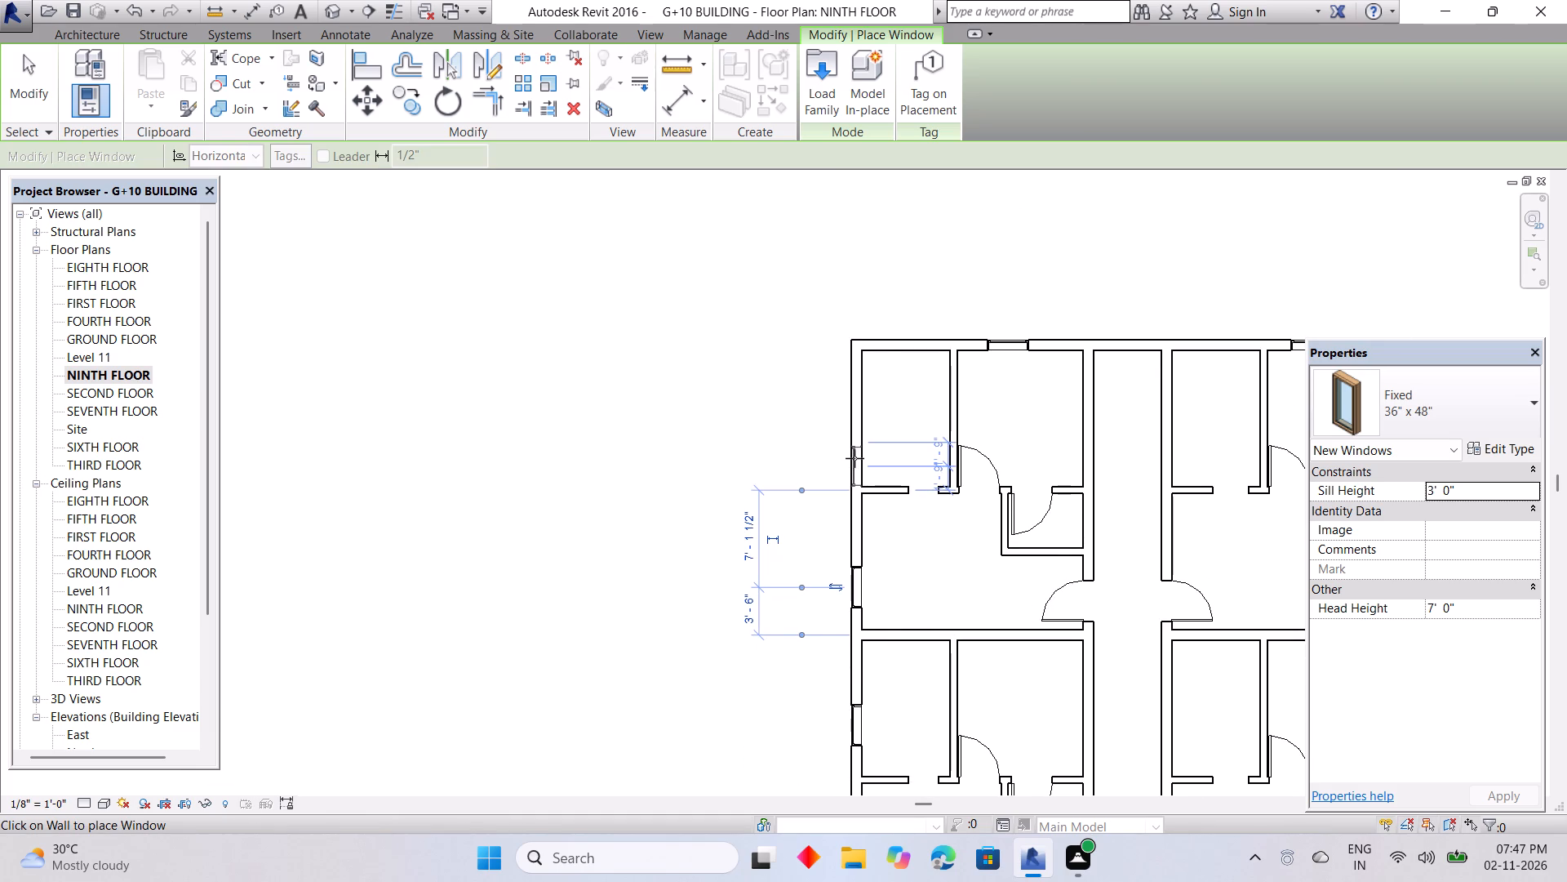
pyautogui.click(854, 439)
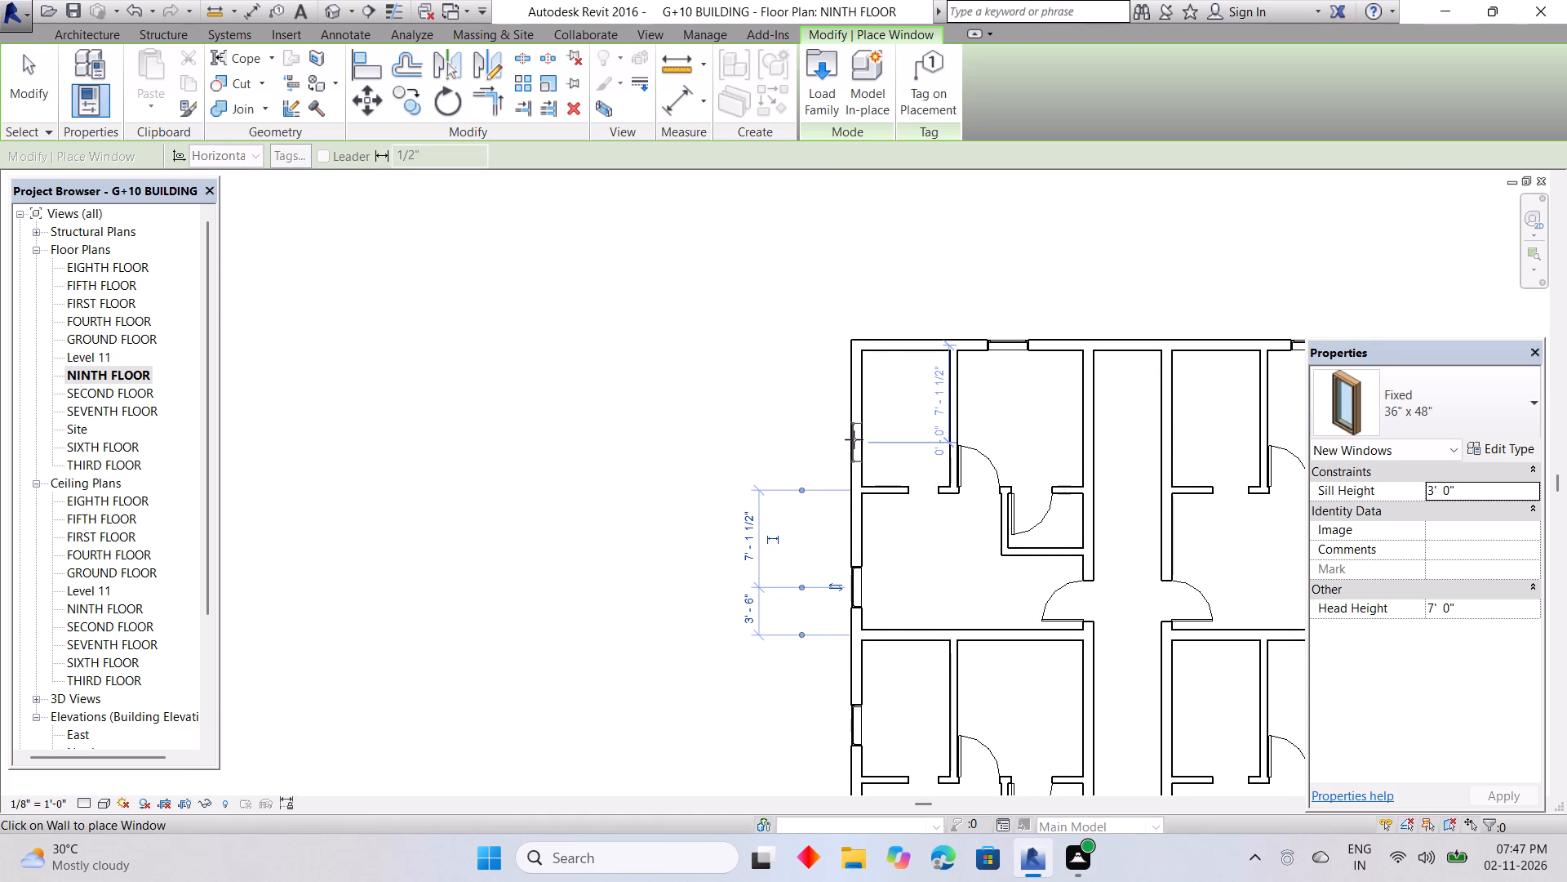
pyautogui.press('Escape')
# Place a Fixed 36" x 48" window in the corridor wall of each of the four west-unit bathrooms, centred at about 2'-3", and finish window placement.
pyautogui.scroll(-3, 1038, 422)
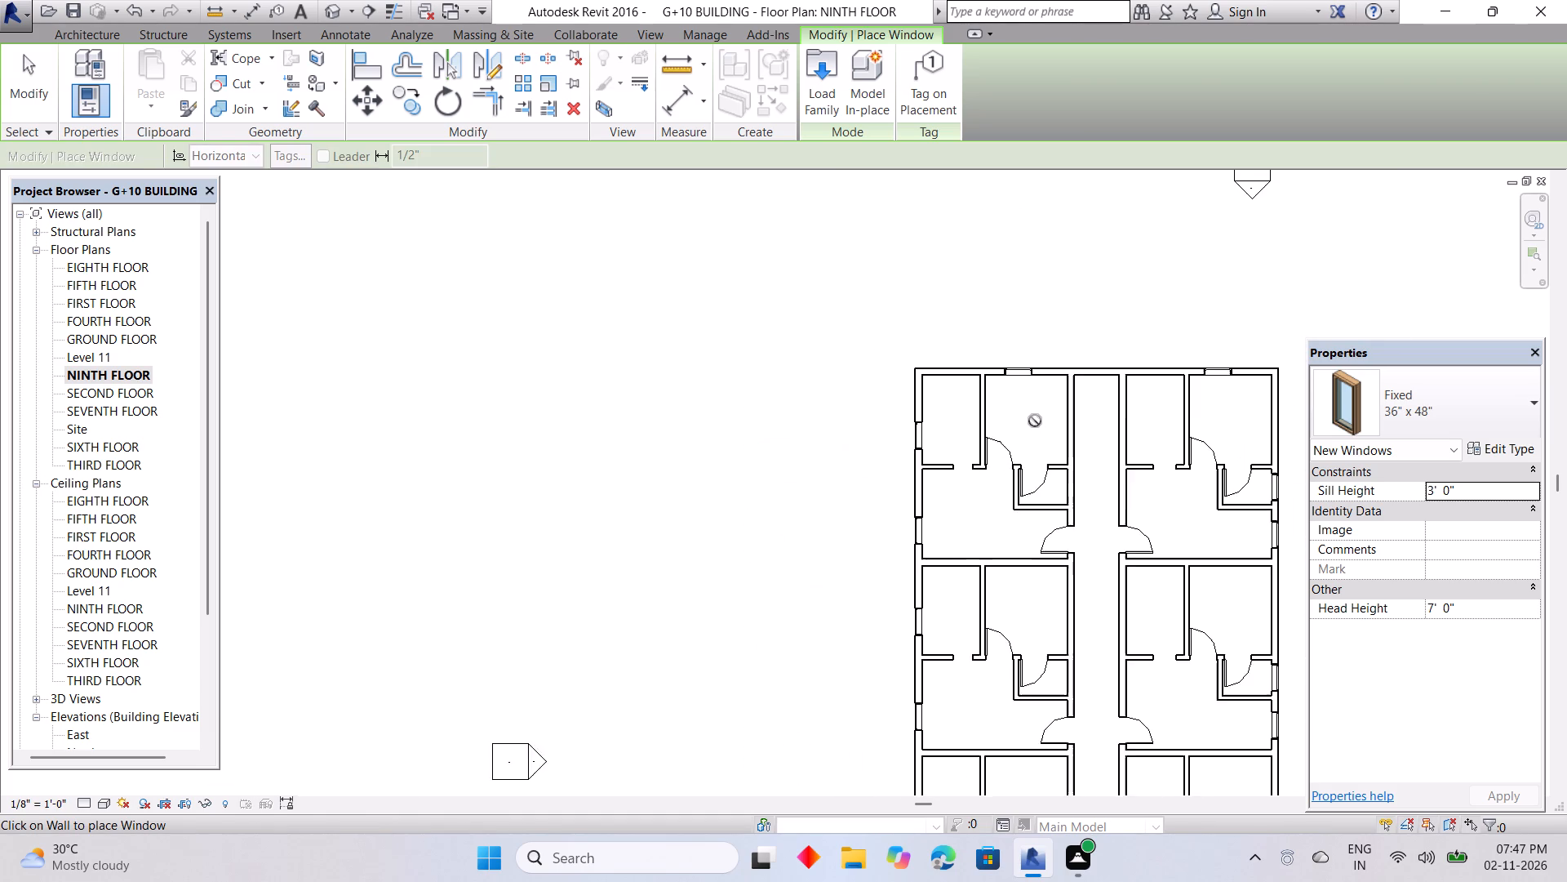
pyautogui.moveTo(1034, 421); pyautogui.dragTo(782, 339, button='middle')
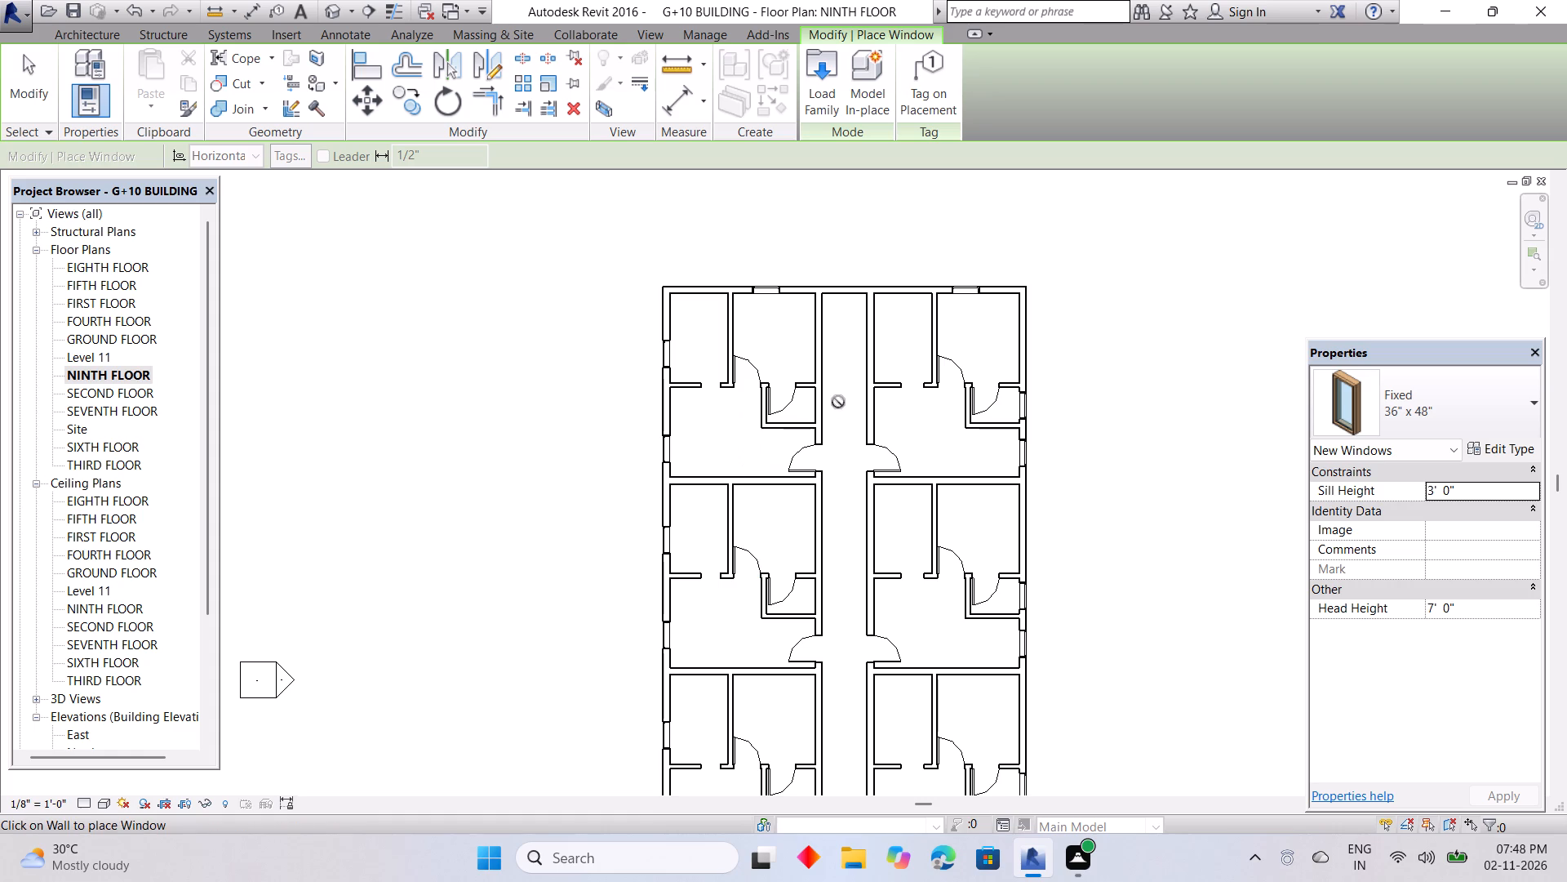
pyautogui.scroll(2, 823, 407)
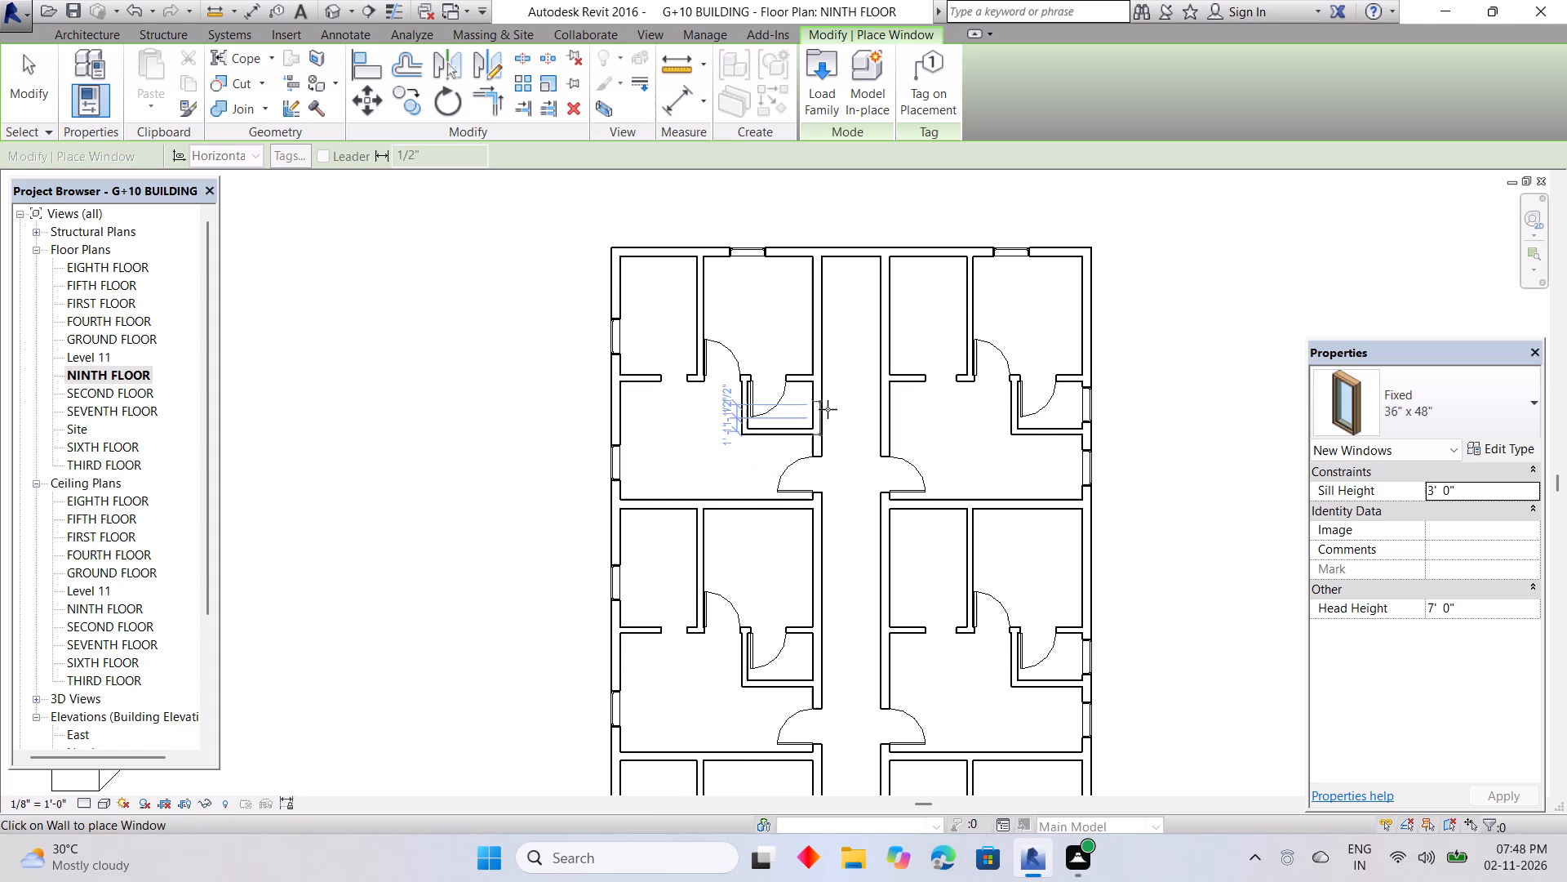
pyautogui.scroll(2, 828, 409)
pyautogui.click(826, 403)
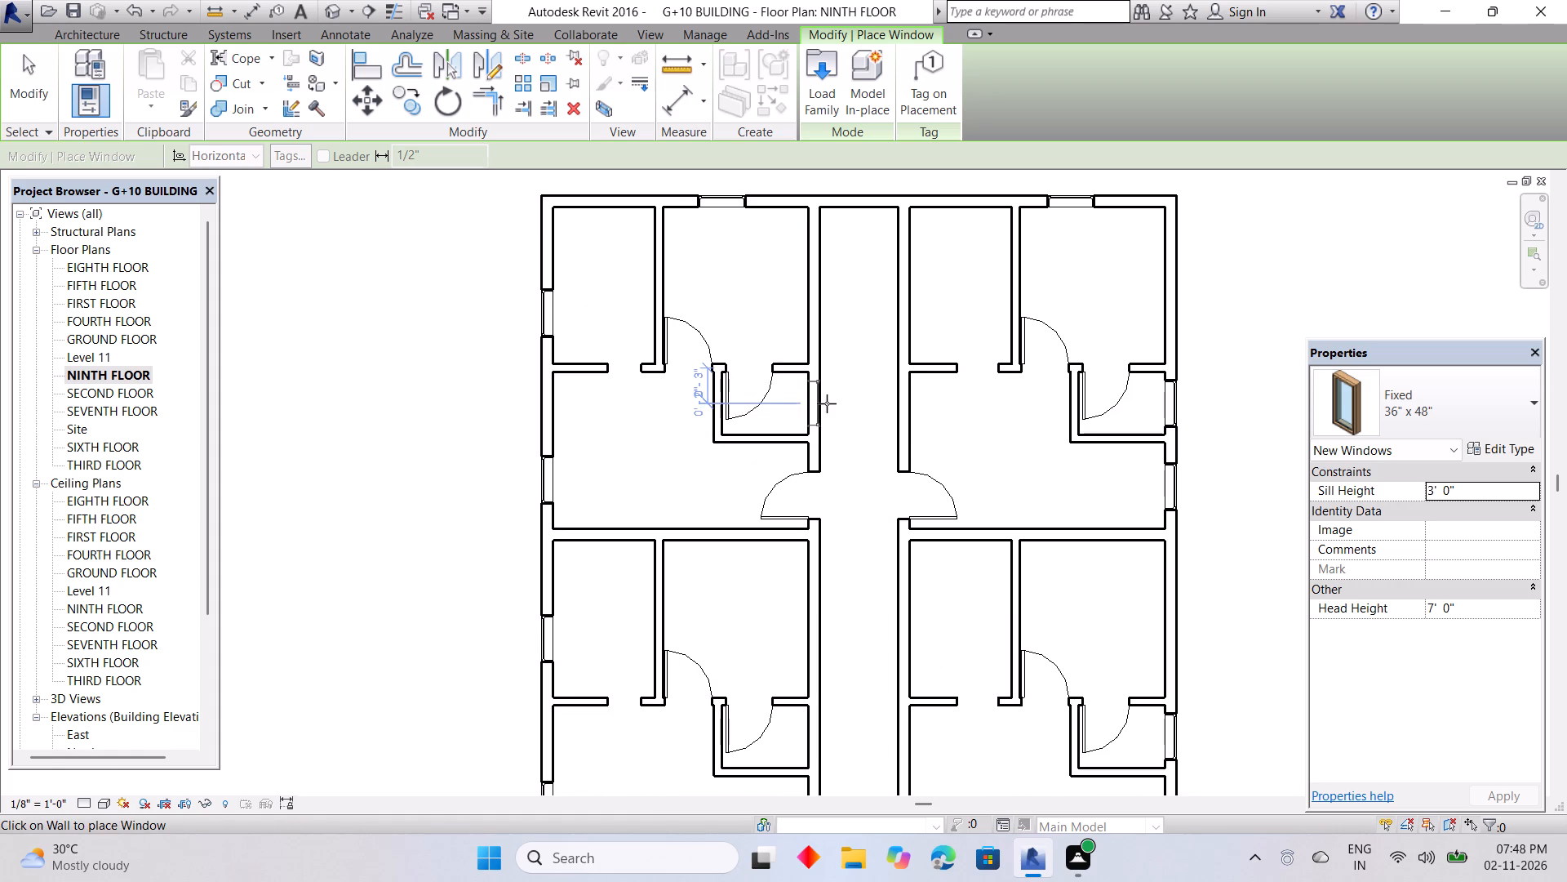
pyautogui.moveTo(901, 436); pyautogui.dragTo(907, 212, button='middle')
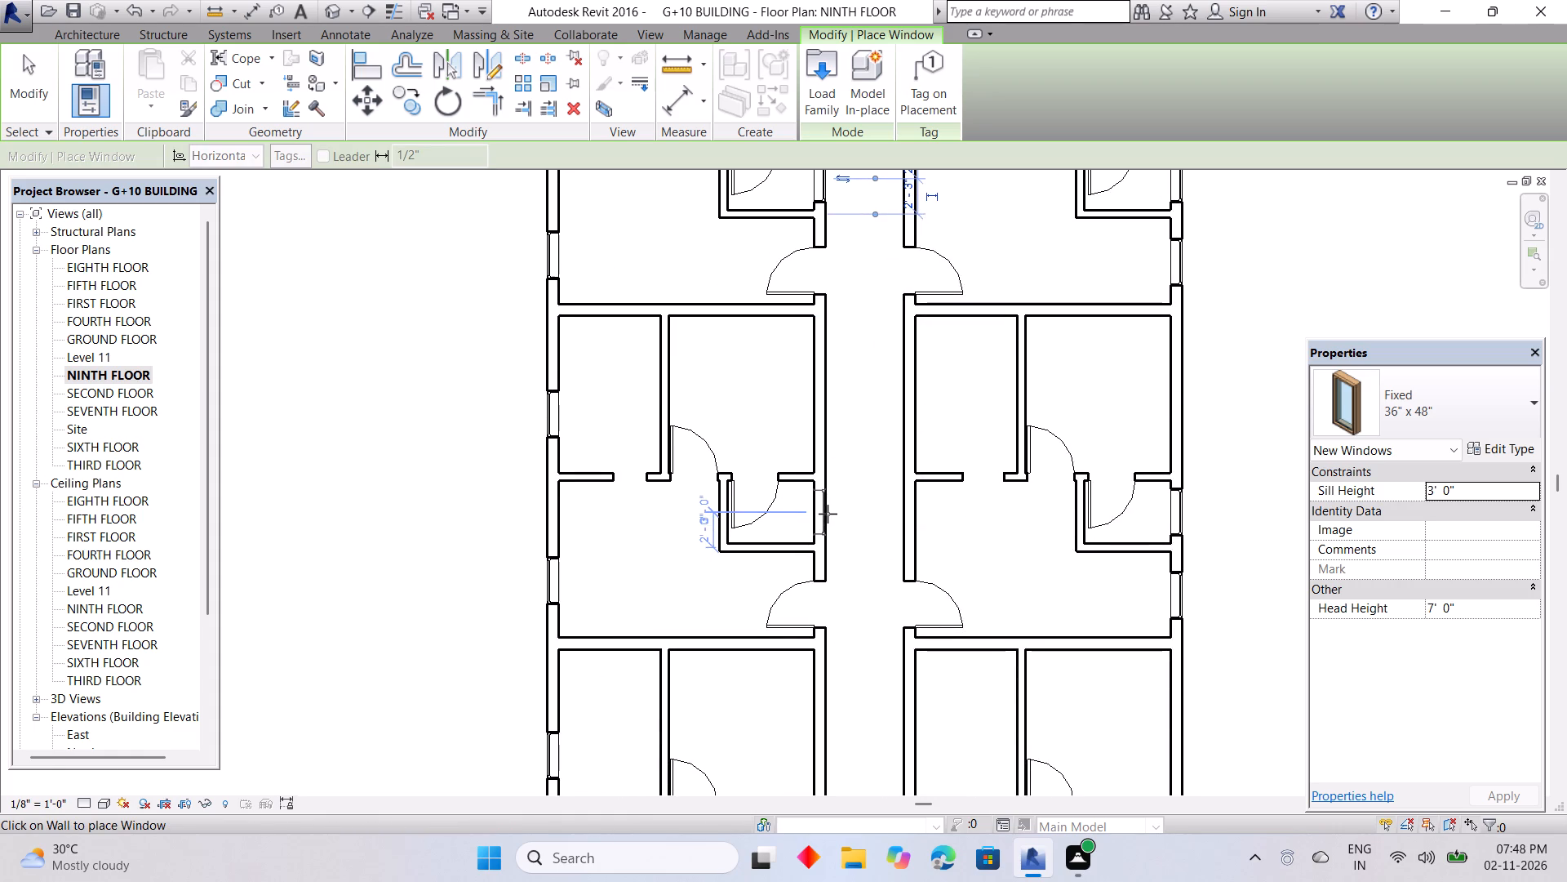
pyautogui.click(828, 514)
pyautogui.moveTo(880, 556); pyautogui.dragTo(880, 268, button='middle')
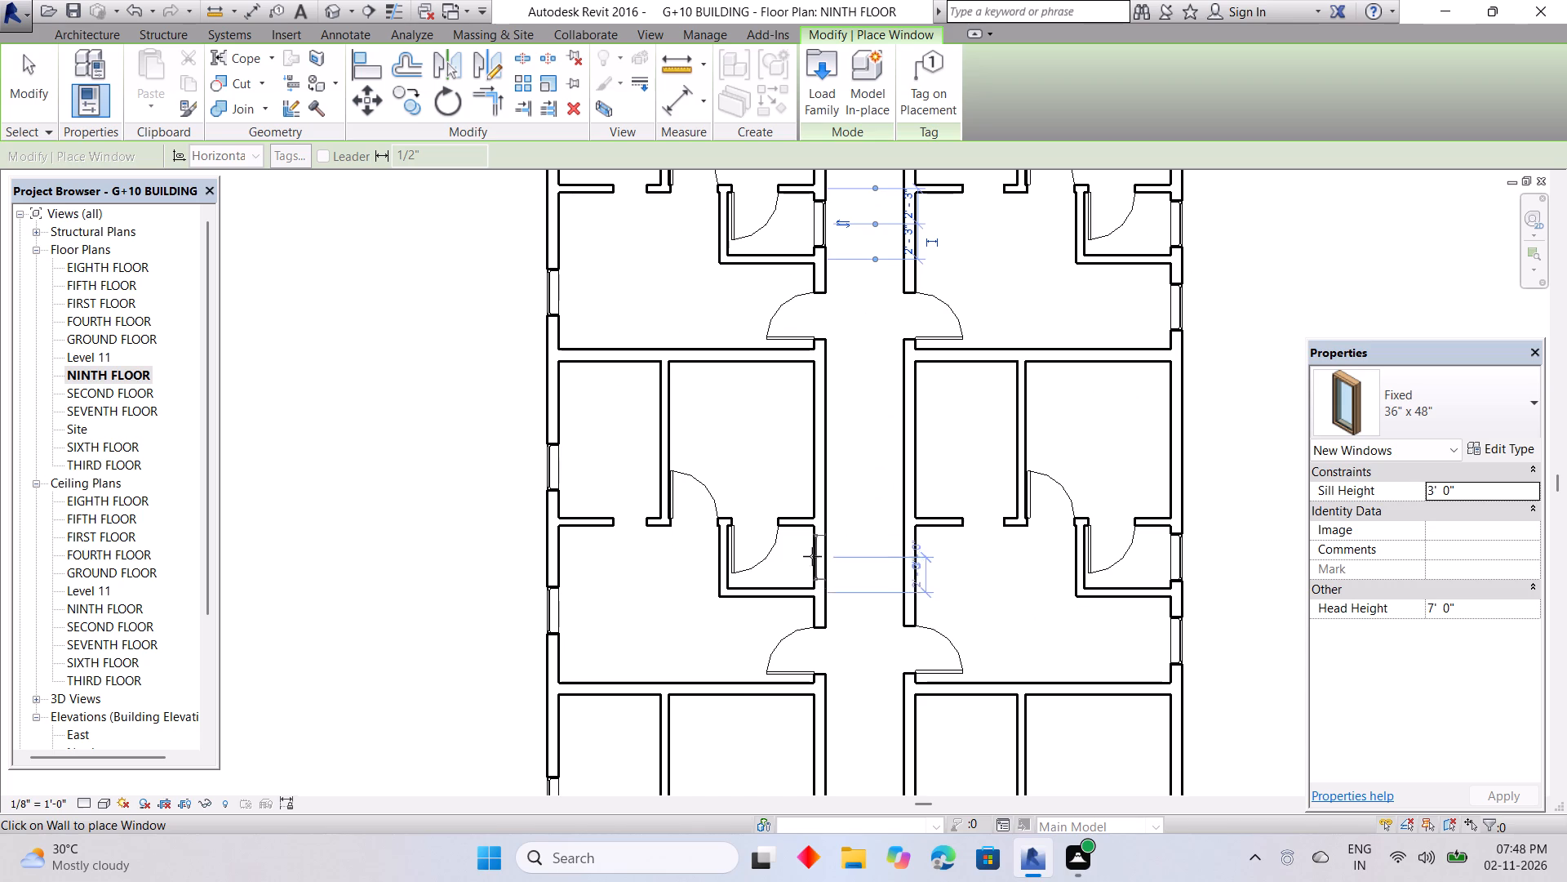
pyautogui.click(831, 556)
pyautogui.moveTo(870, 578); pyautogui.dragTo(859, 314, button='middle')
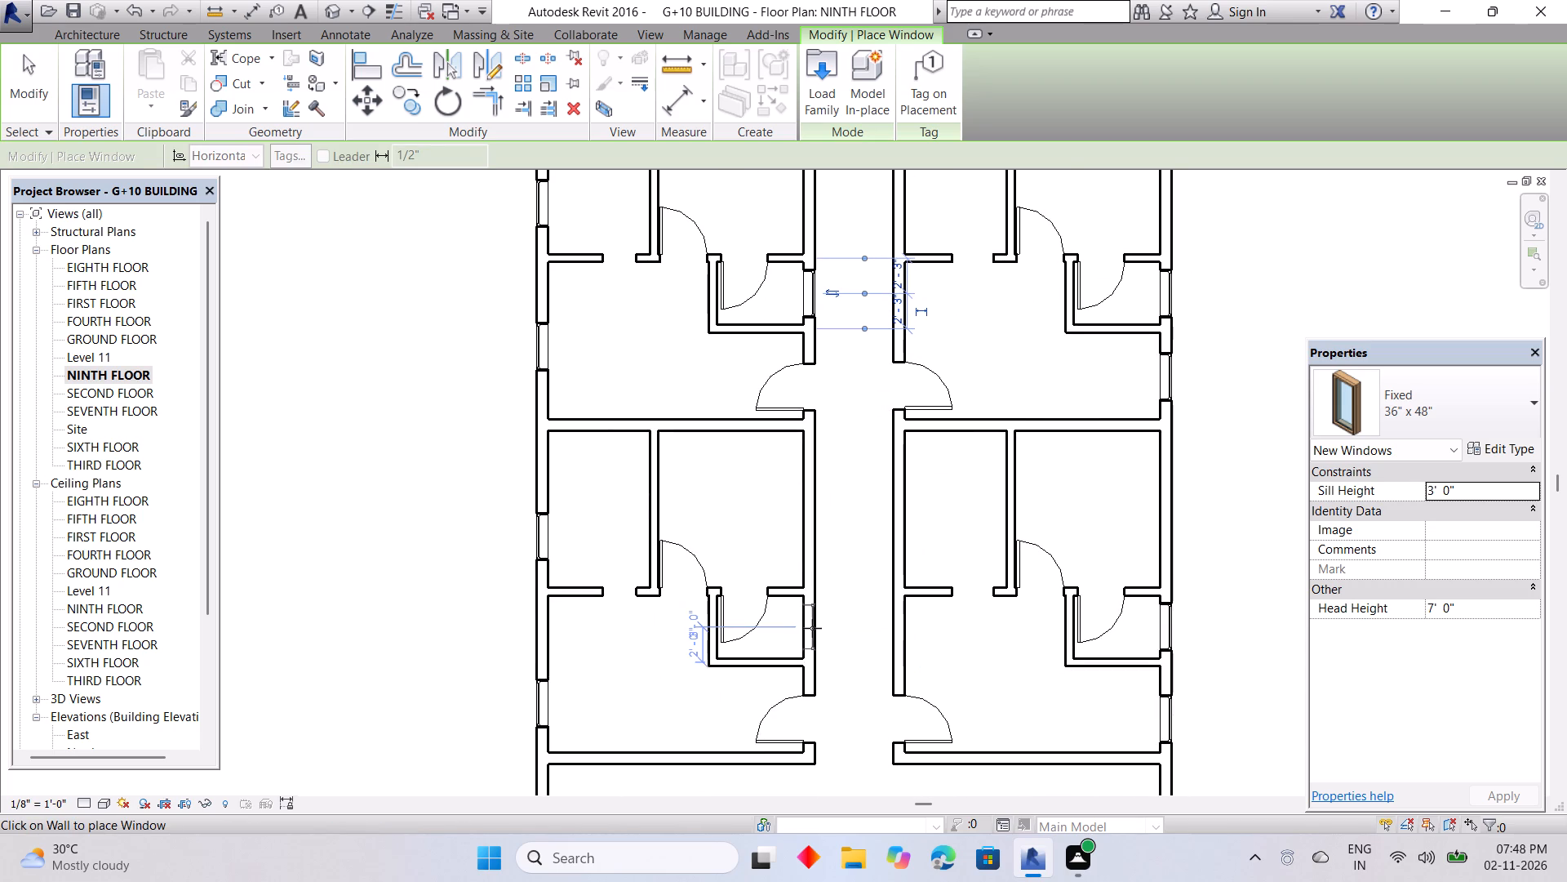
pyautogui.click(812, 628)
pyautogui.moveTo(872, 628); pyautogui.dragTo(854, 378, button='middle')
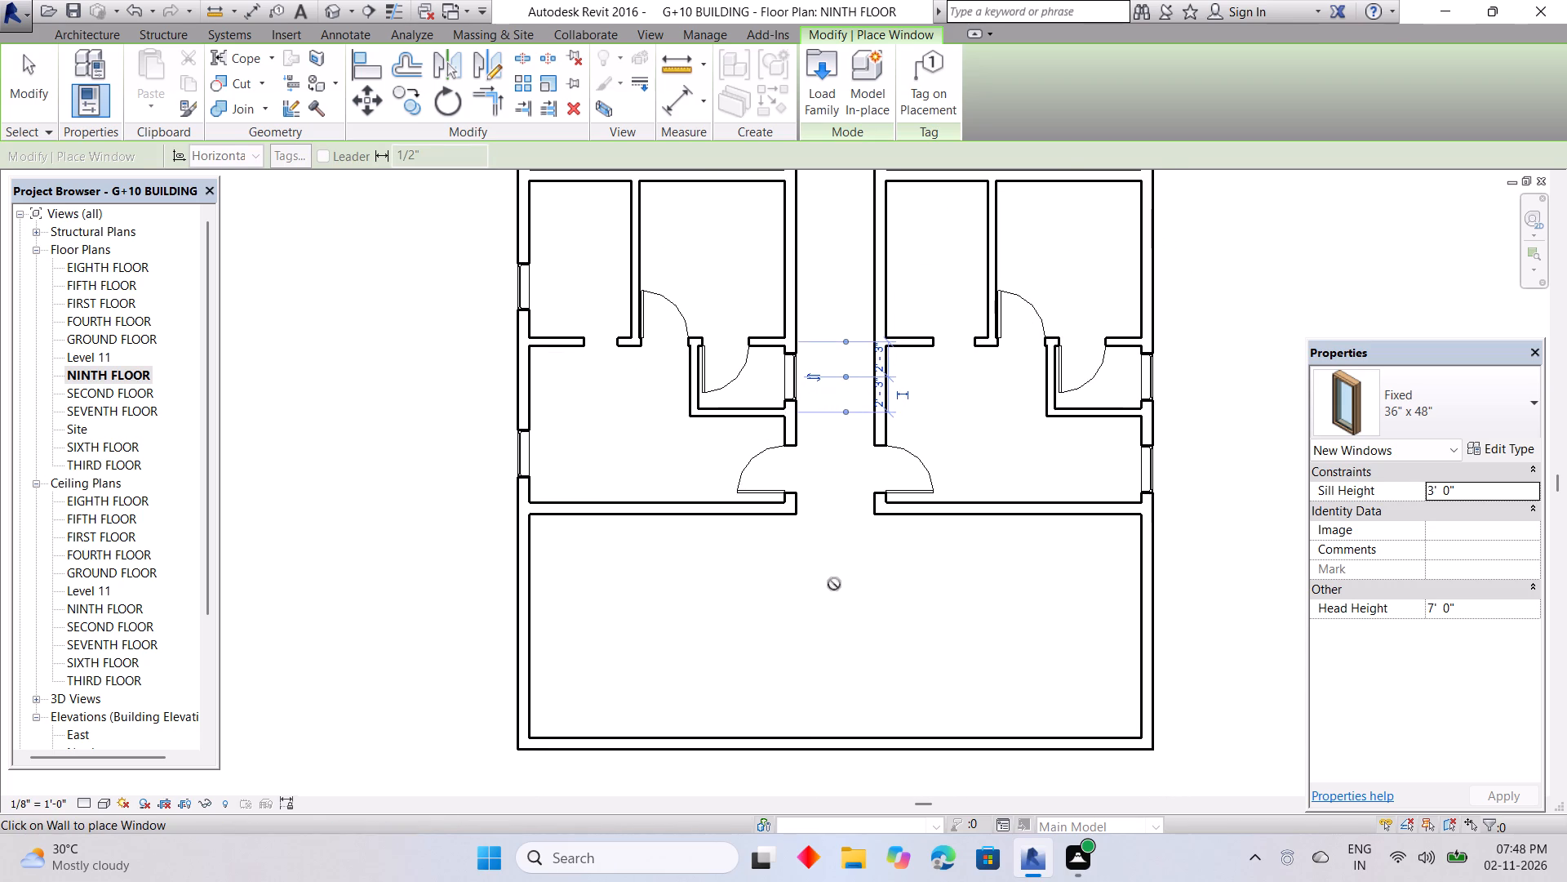
pyautogui.press('Escape')
pyautogui.moveTo(827, 572); pyautogui.dragTo(791, 719, button='middle')
pyautogui.moveTo(943, 432); pyautogui.dragTo(921, 615, button='middle')
pyautogui.scroll(-1, 921, 614)
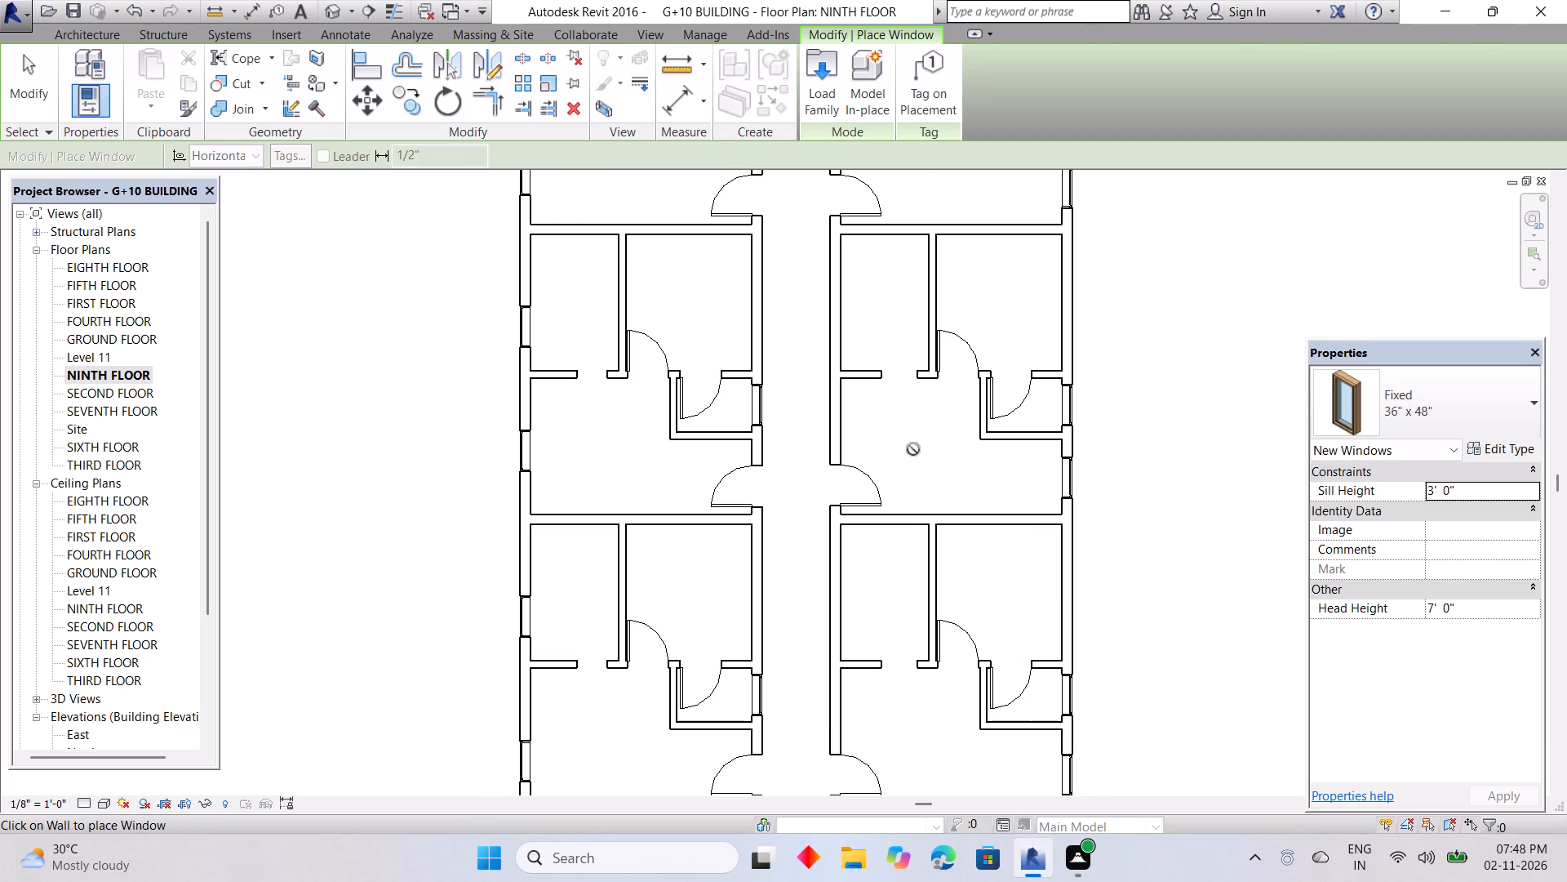
pyautogui.press('Escape')
# Review the ninth floor layout and examine the building's windows on all façades in the default 3D view.
pyautogui.scroll(-4, 892, 426)
pyautogui.moveTo(892, 426); pyautogui.dragTo(872, 717, button='middle')
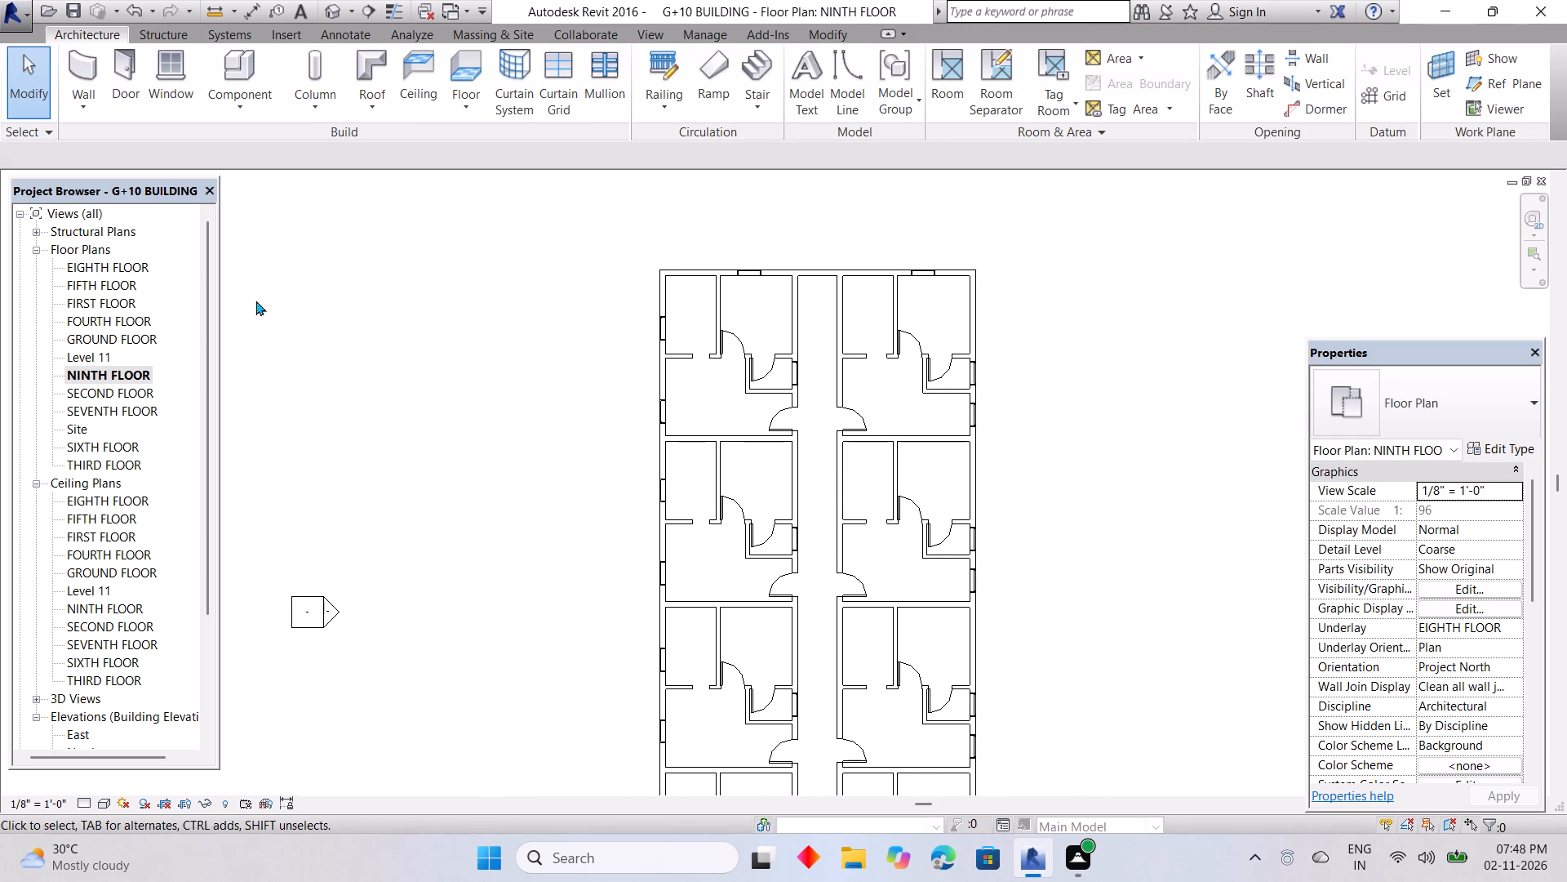
pyautogui.scroll(-1, 412, 456)
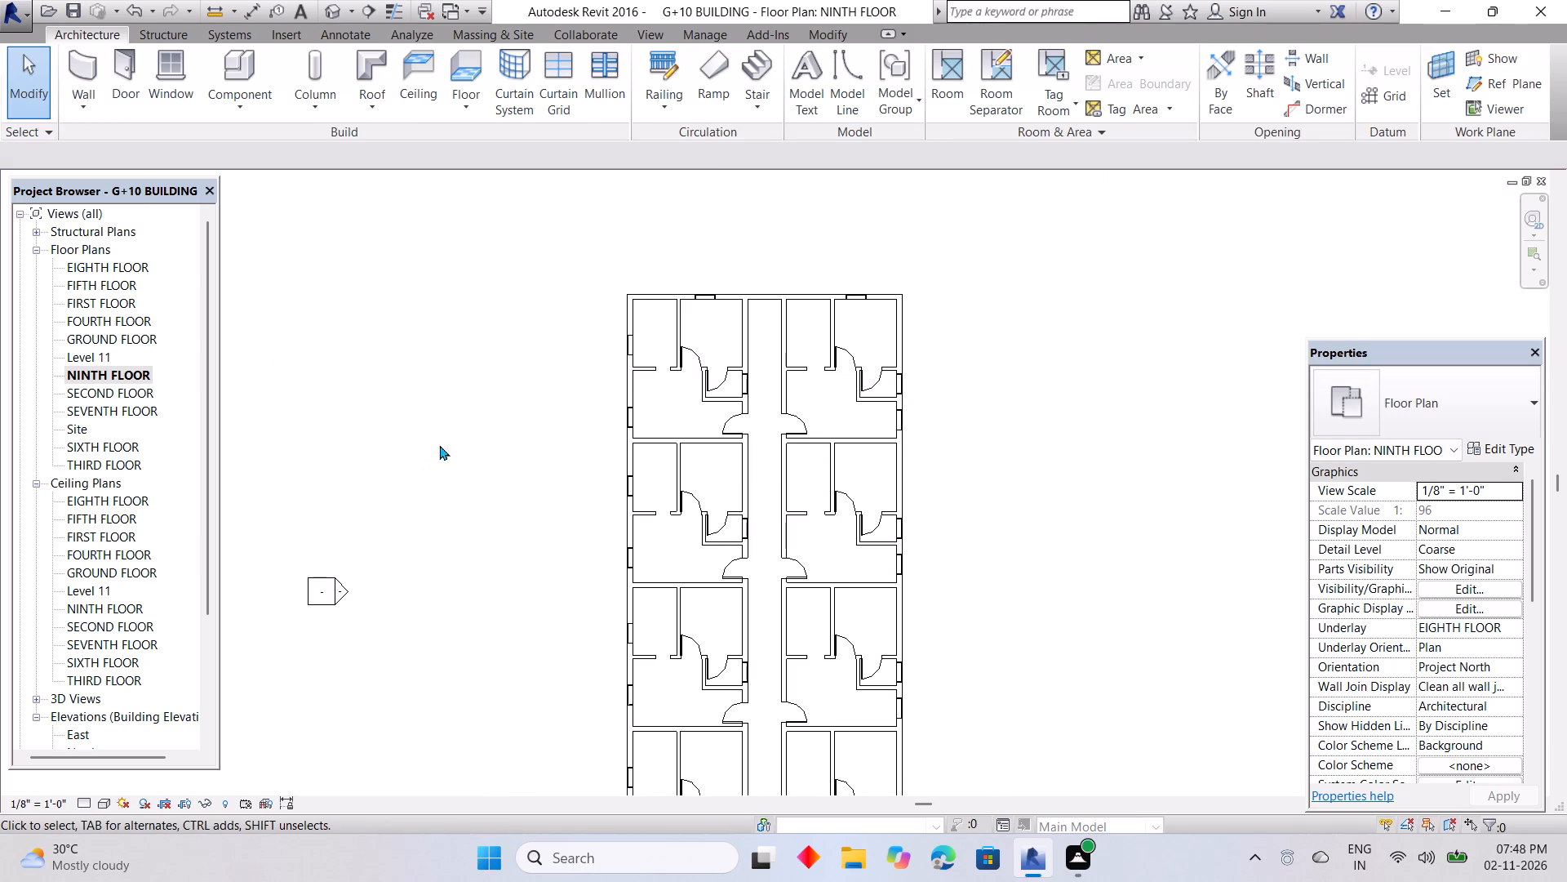
pyautogui.click(335, 11)
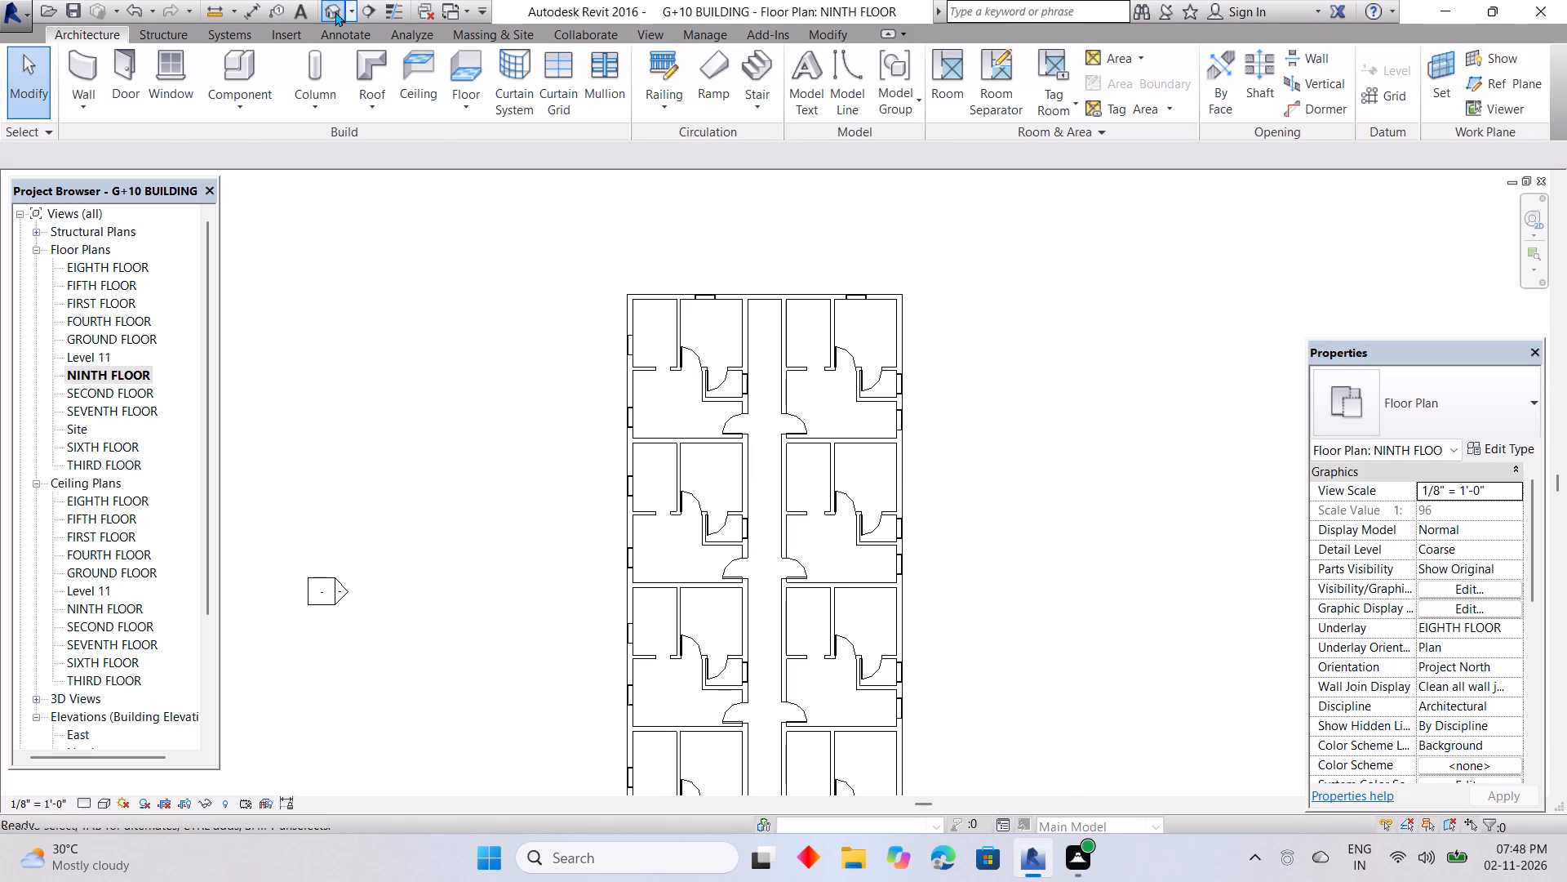
pyautogui.keyDown('shift'); pyautogui.moveTo(682, 512); pyautogui.dragTo(836, 522, button='middle'); pyautogui.keyUp('shift')
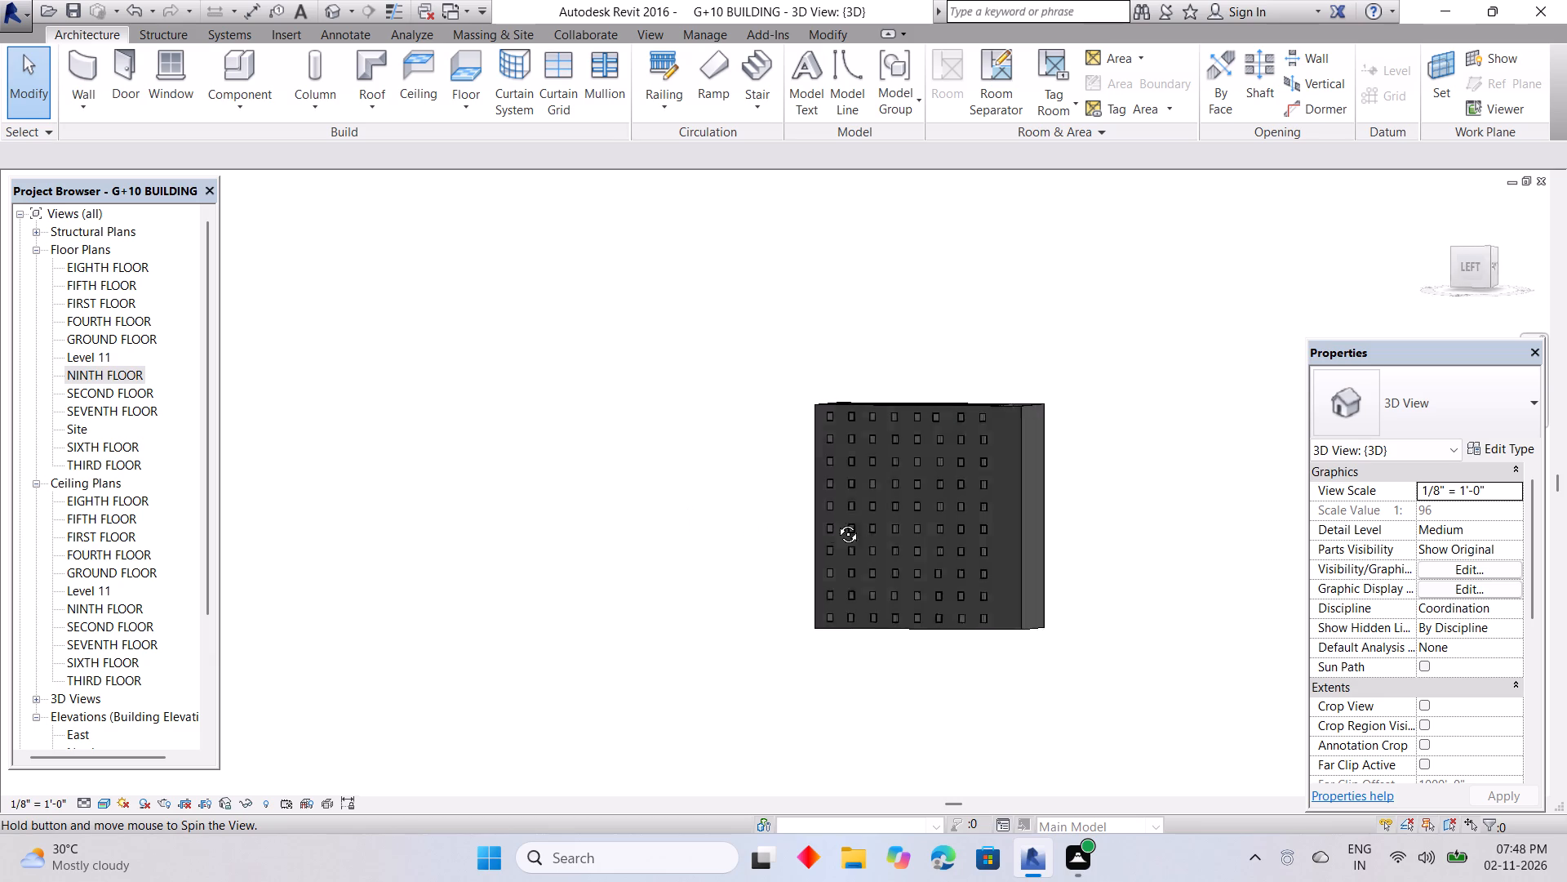
pyautogui.keyDown('shift'); pyautogui.moveTo(836, 522); pyautogui.dragTo(881, 410, button='middle'); pyautogui.keyUp('shift')
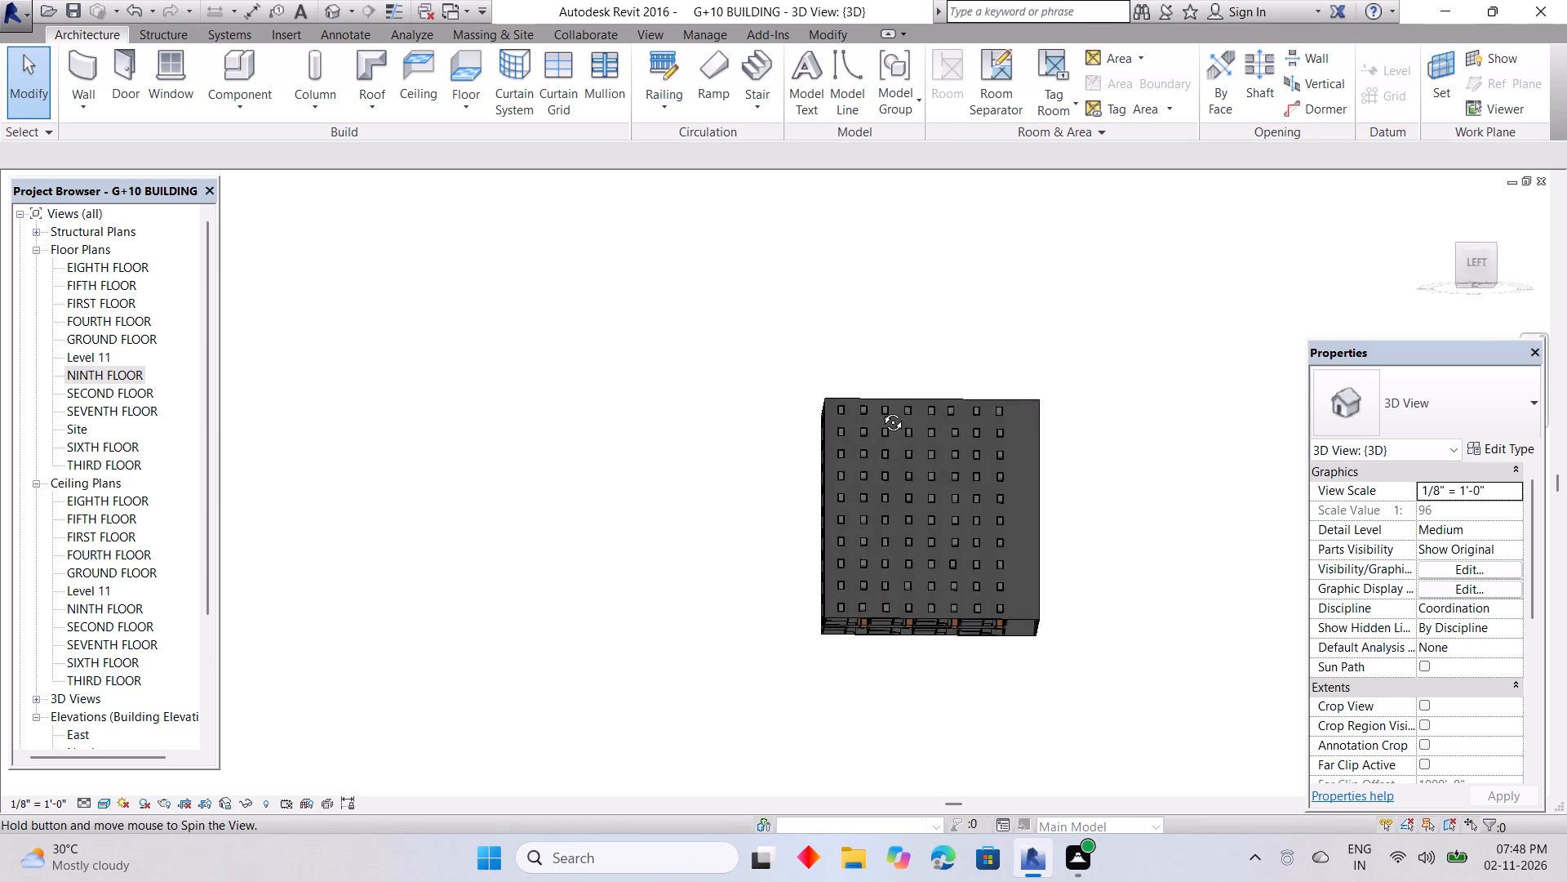
pyautogui.keyDown('shift'); pyautogui.moveTo(881, 410); pyautogui.dragTo(1258, 529, button='middle'); pyautogui.keyUp('shift')
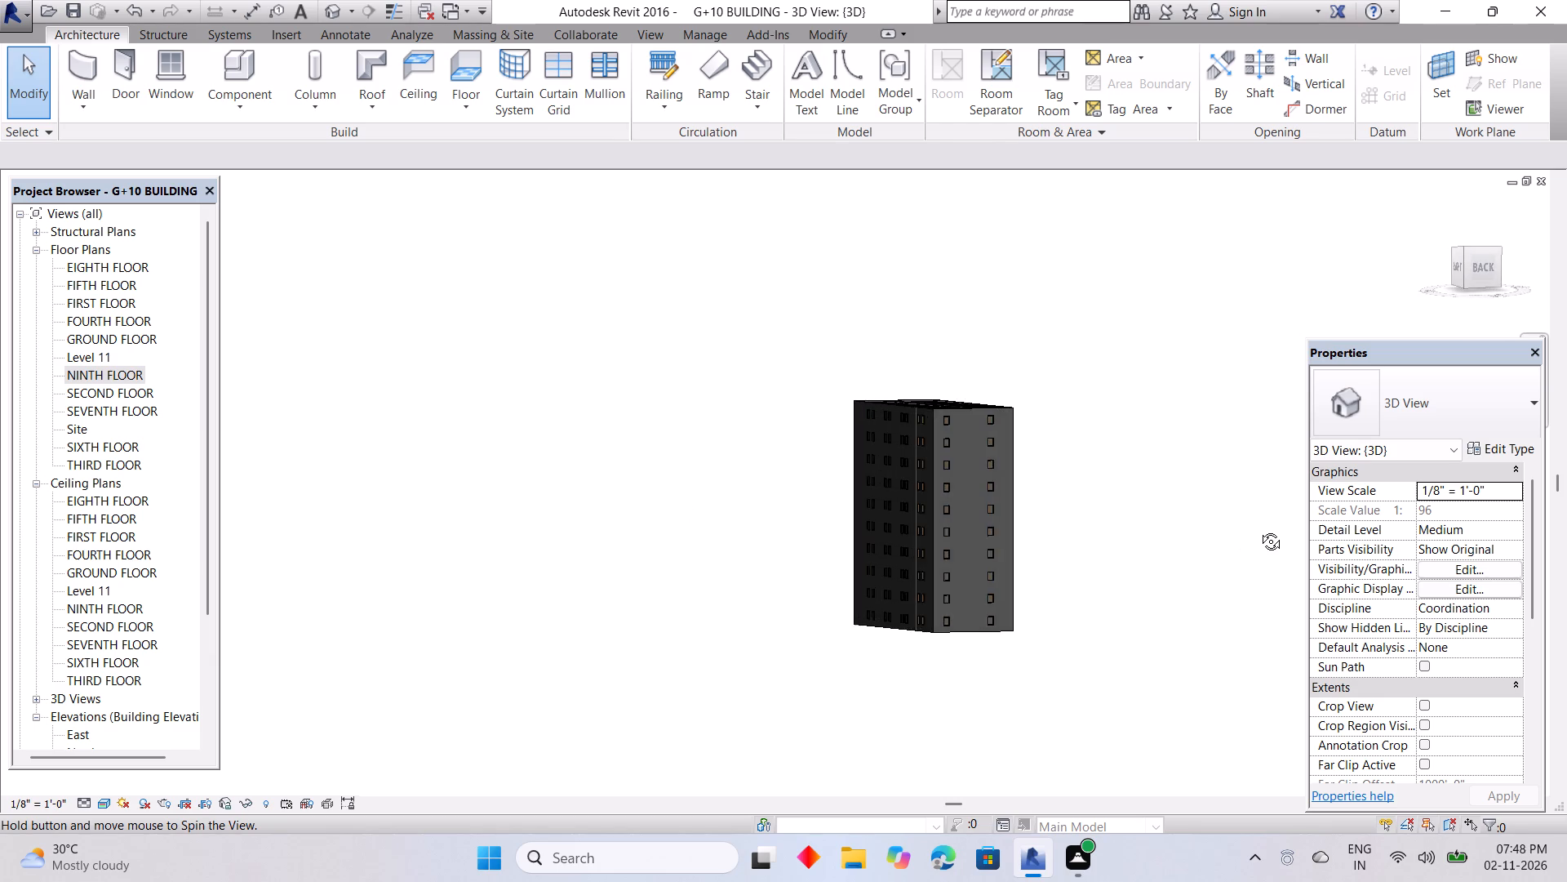
pyautogui.keyDown('shift'); pyautogui.moveTo(1258, 529); pyautogui.dragTo(229, 529, button='middle'); pyautogui.keyUp('shift')
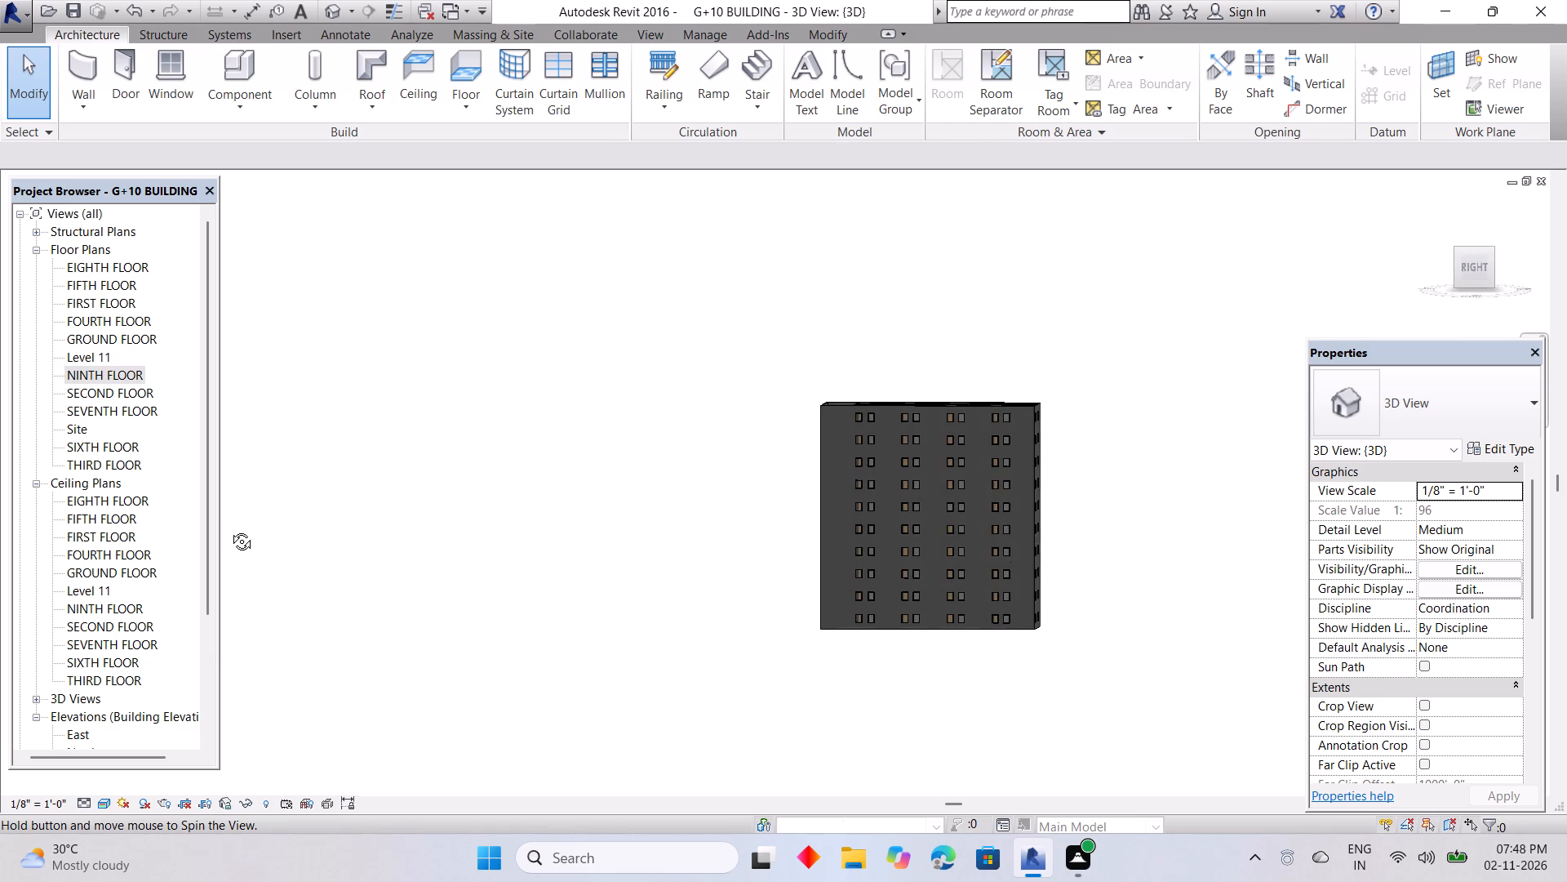
pyautogui.keyDown('shift'); pyautogui.moveTo(229, 529); pyautogui.dragTo(246, 534, button='middle'); pyautogui.keyUp('shift')
pyautogui.keyDown('shift'); pyautogui.moveTo(1081, 684); pyautogui.dragTo(857, 635, button='middle'); pyautogui.keyUp('shift')
pyautogui.keyDown('shift'); pyautogui.moveTo(983, 638); pyautogui.dragTo(814, 635, button='middle'); pyautogui.keyUp('shift')
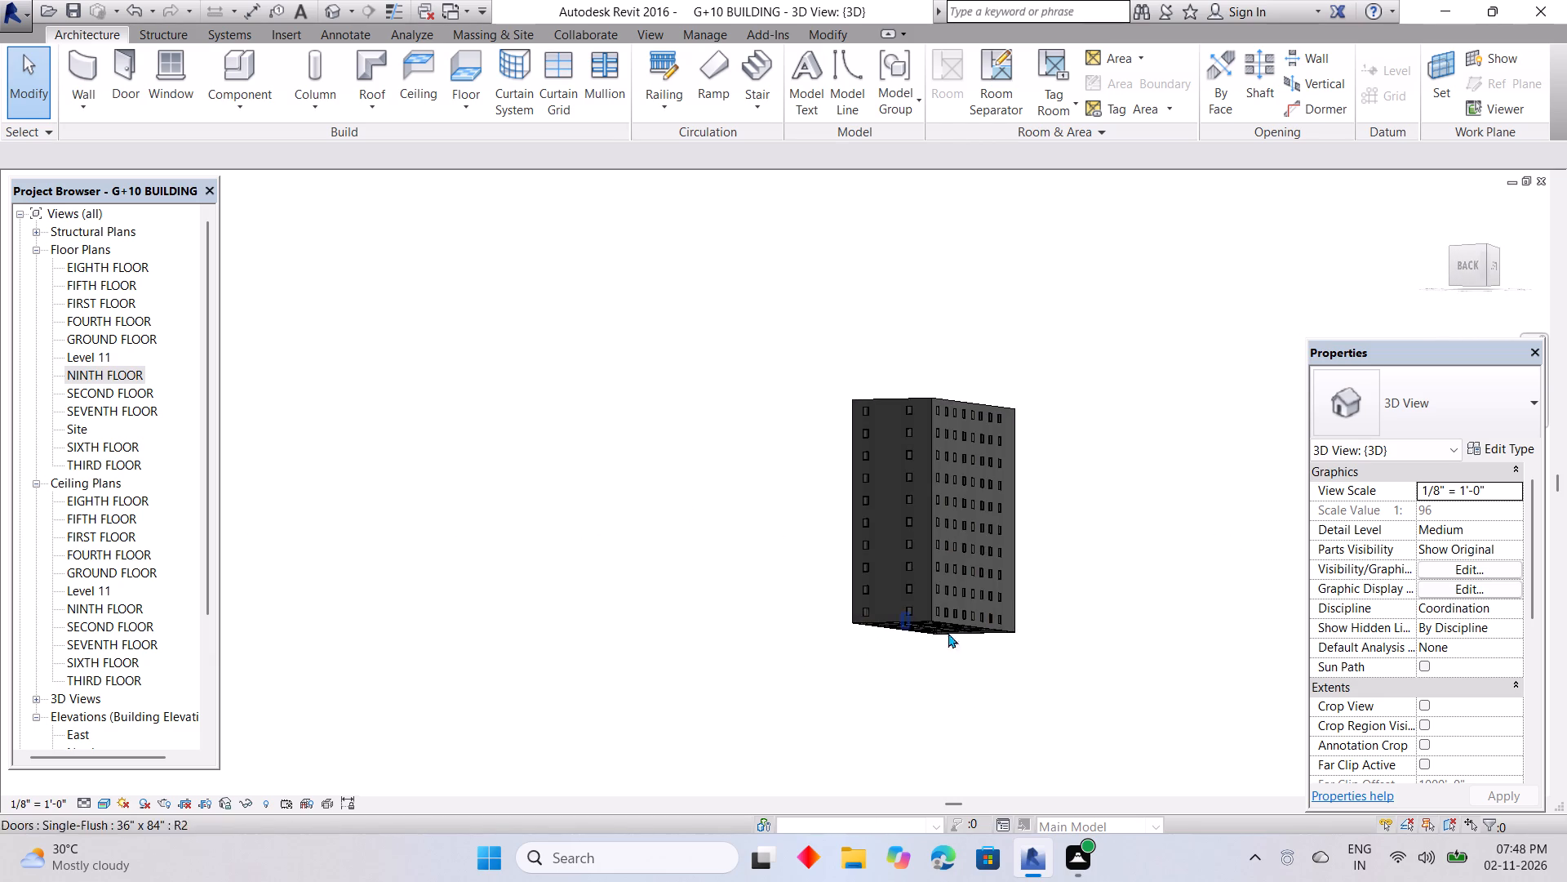
pyautogui.keyDown('shift'); pyautogui.moveTo(959, 624); pyautogui.dragTo(984, 720, button='middle'); pyautogui.keyUp('shift')
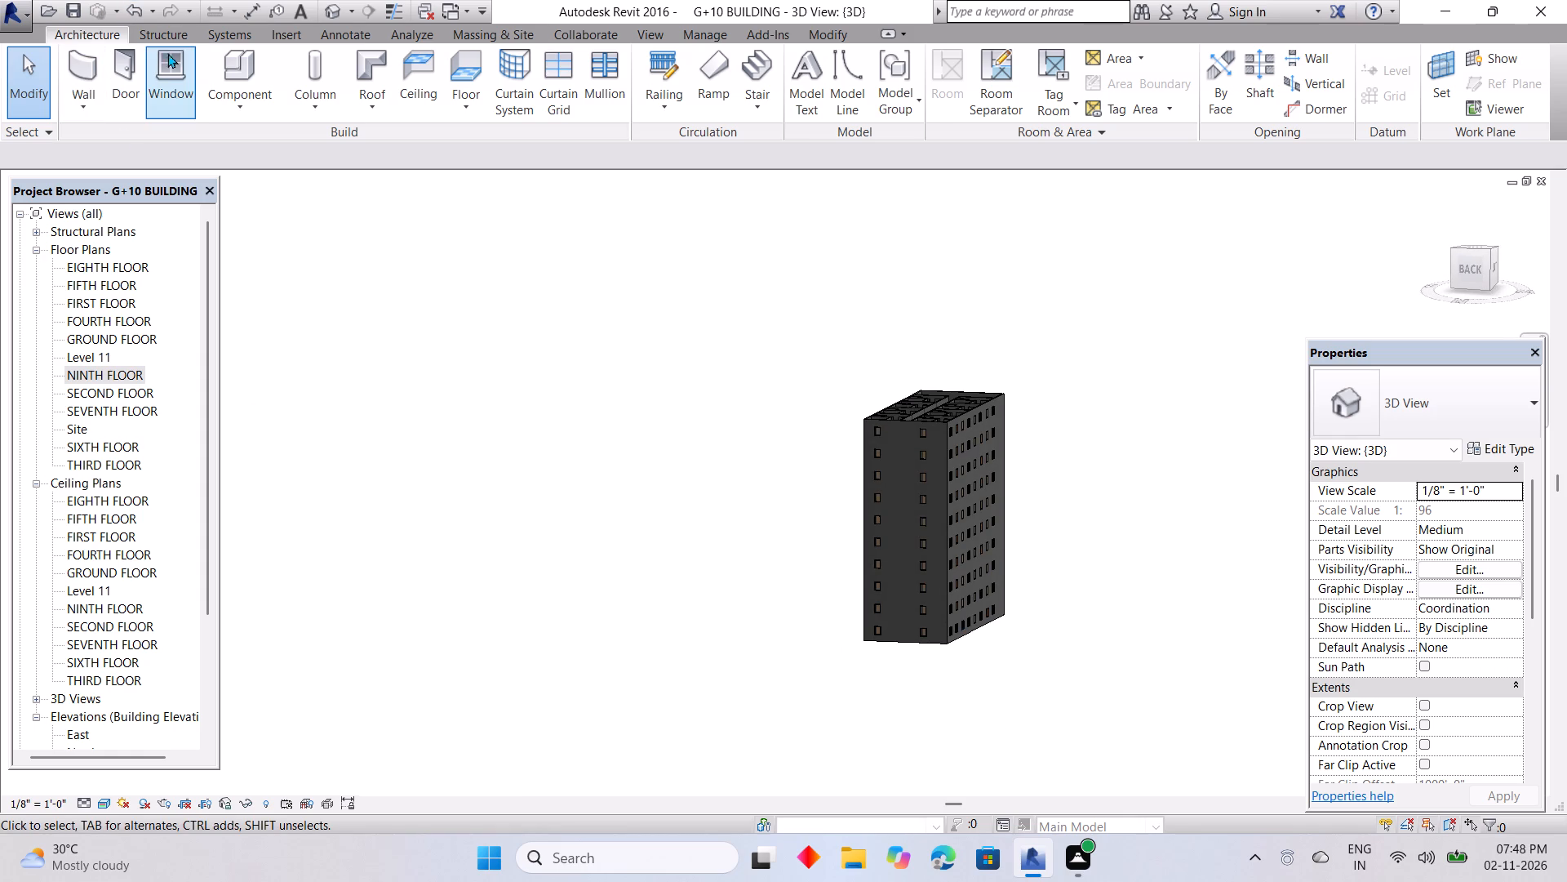
# Open the GROUND FLOOR plan and examine the whole floor's door and window layout.
pyautogui.doubleClick(117, 337)
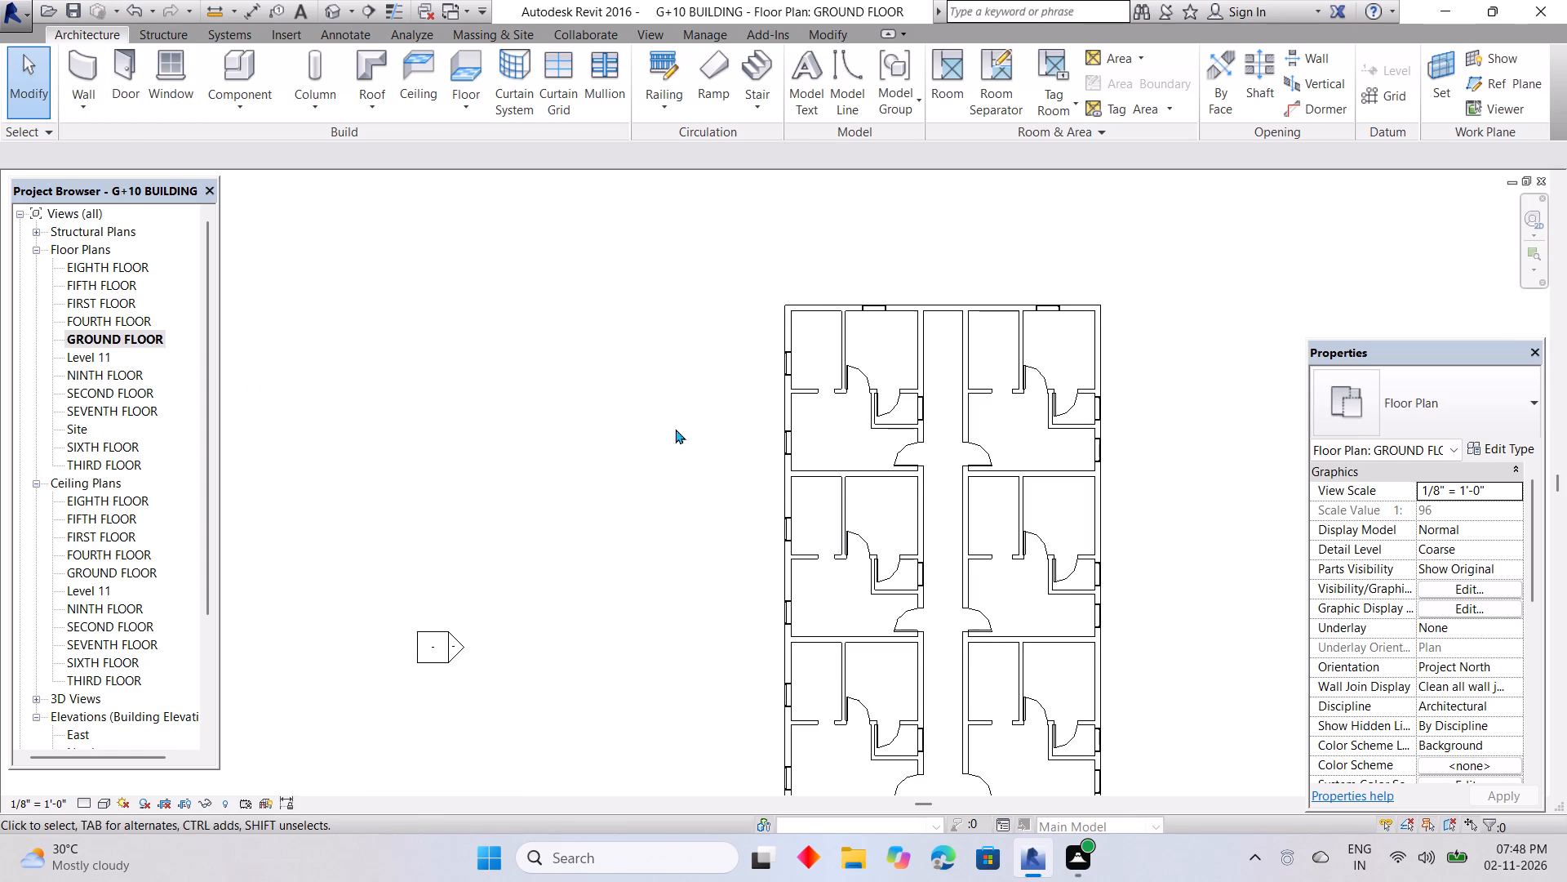
pyautogui.moveTo(673, 428); pyautogui.dragTo(481, 305, button='middle')
pyautogui.scroll(-3, 552, 332)
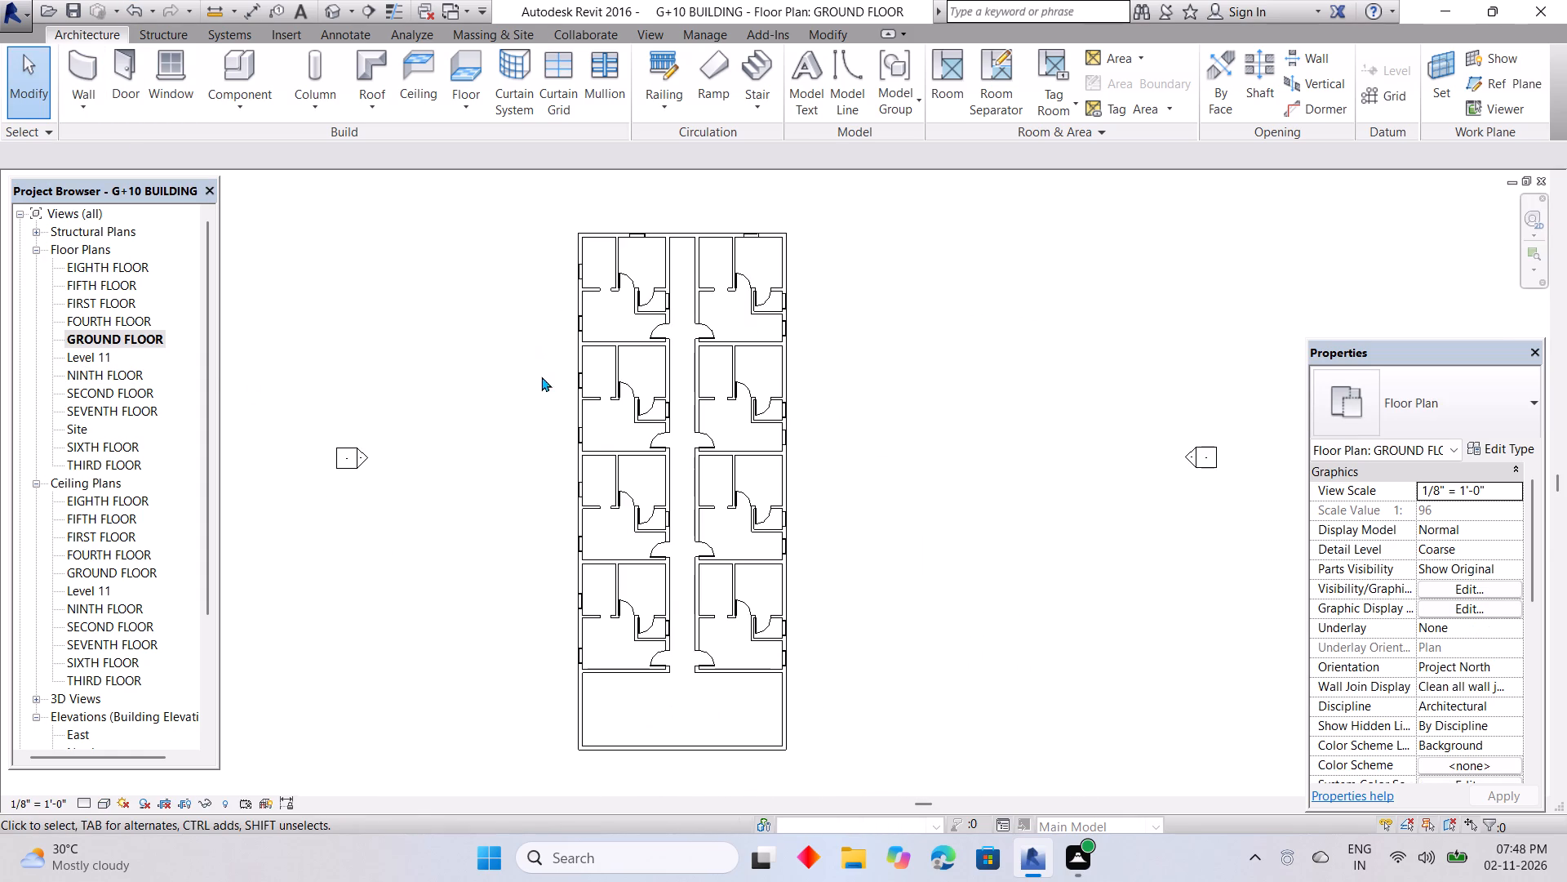
pyautogui.moveTo(541, 376); pyautogui.dragTo(546, 358, button='middle')
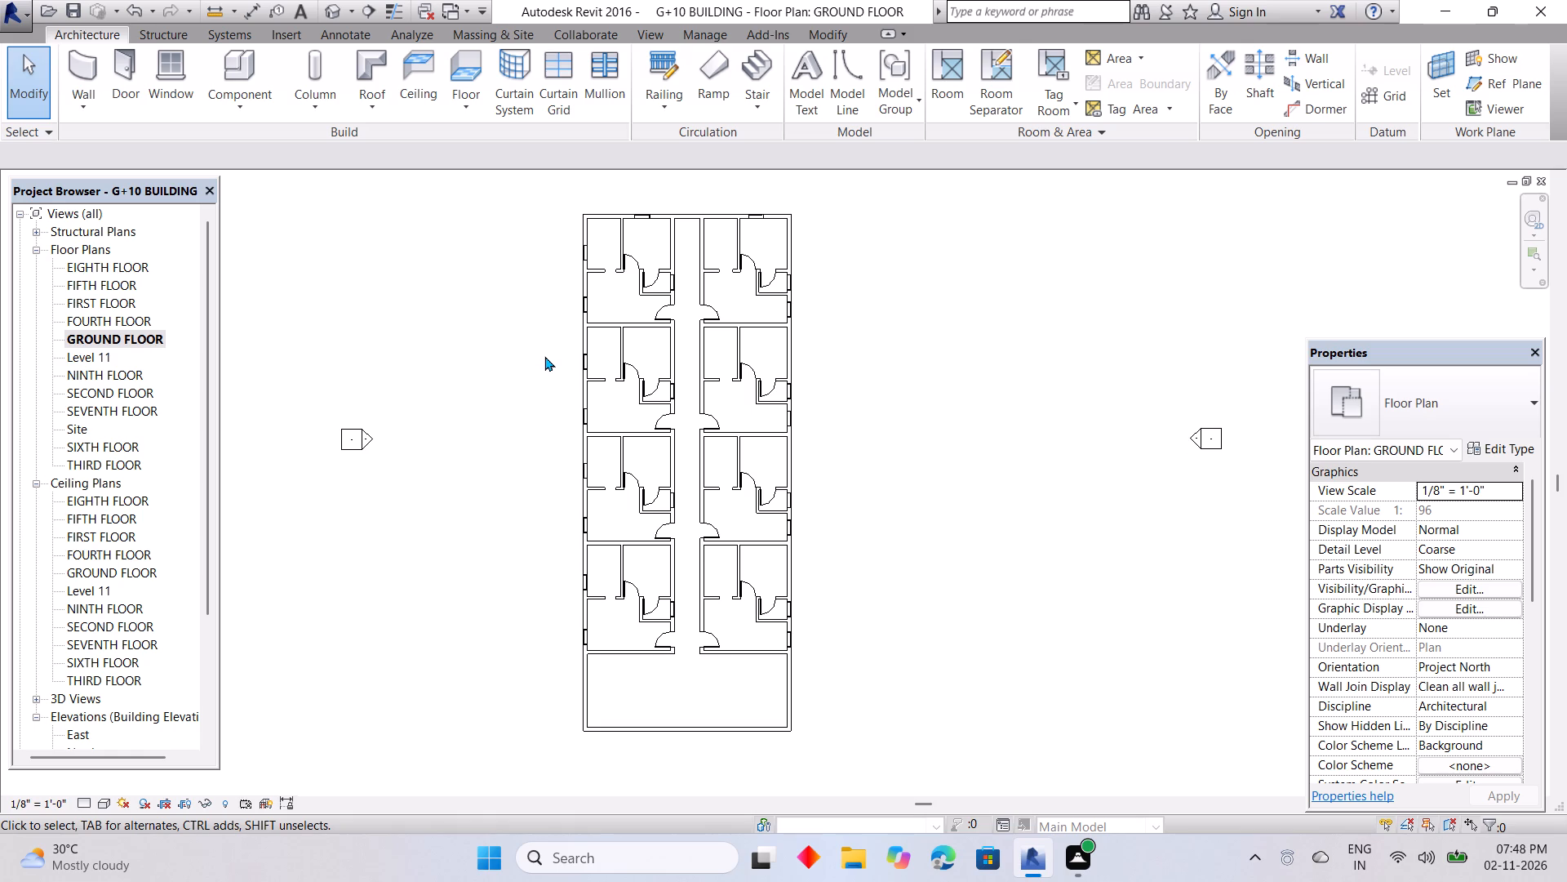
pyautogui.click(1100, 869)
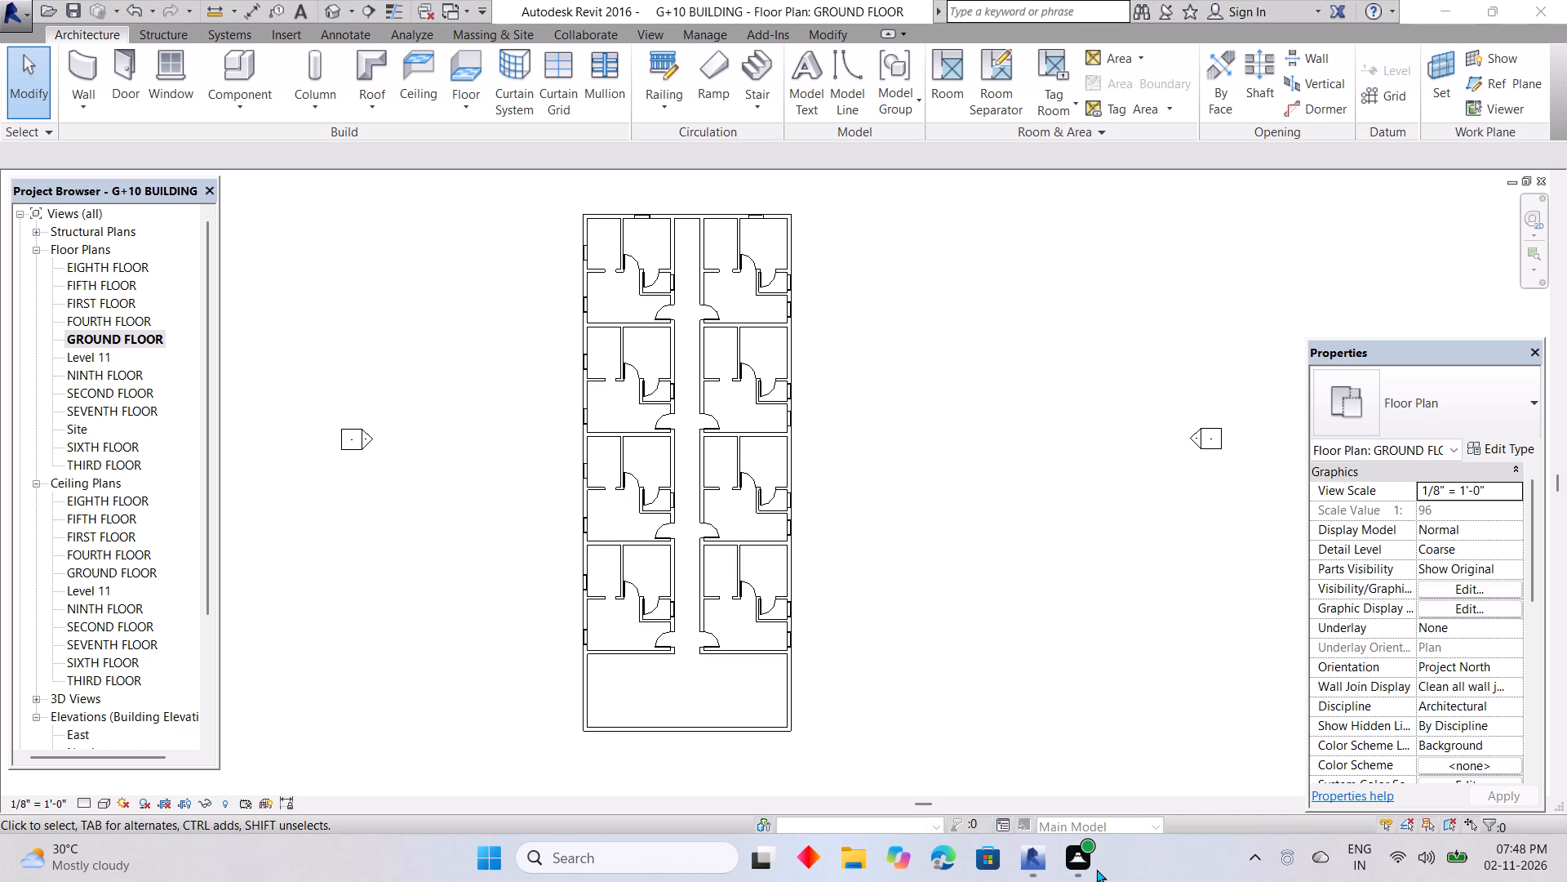
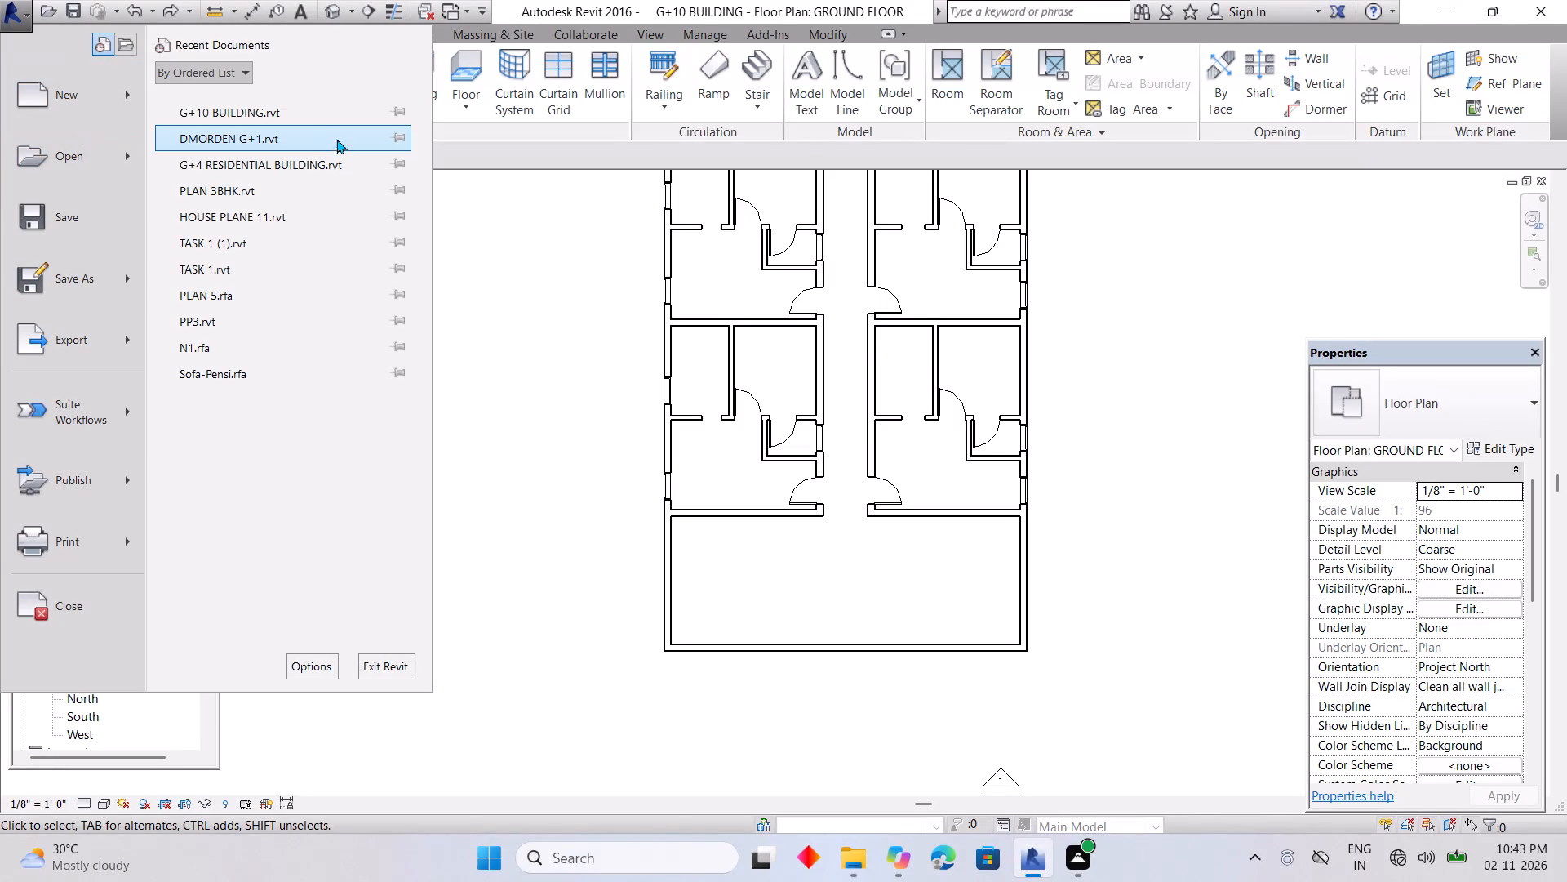
# Export only the current GROUND FLOOR plan view to the Desktop as an AutoCAD 2013 DWG named G+10 BUILDING - Floor Plan - GROUND FLOOR.
pyautogui.click(67, 342)
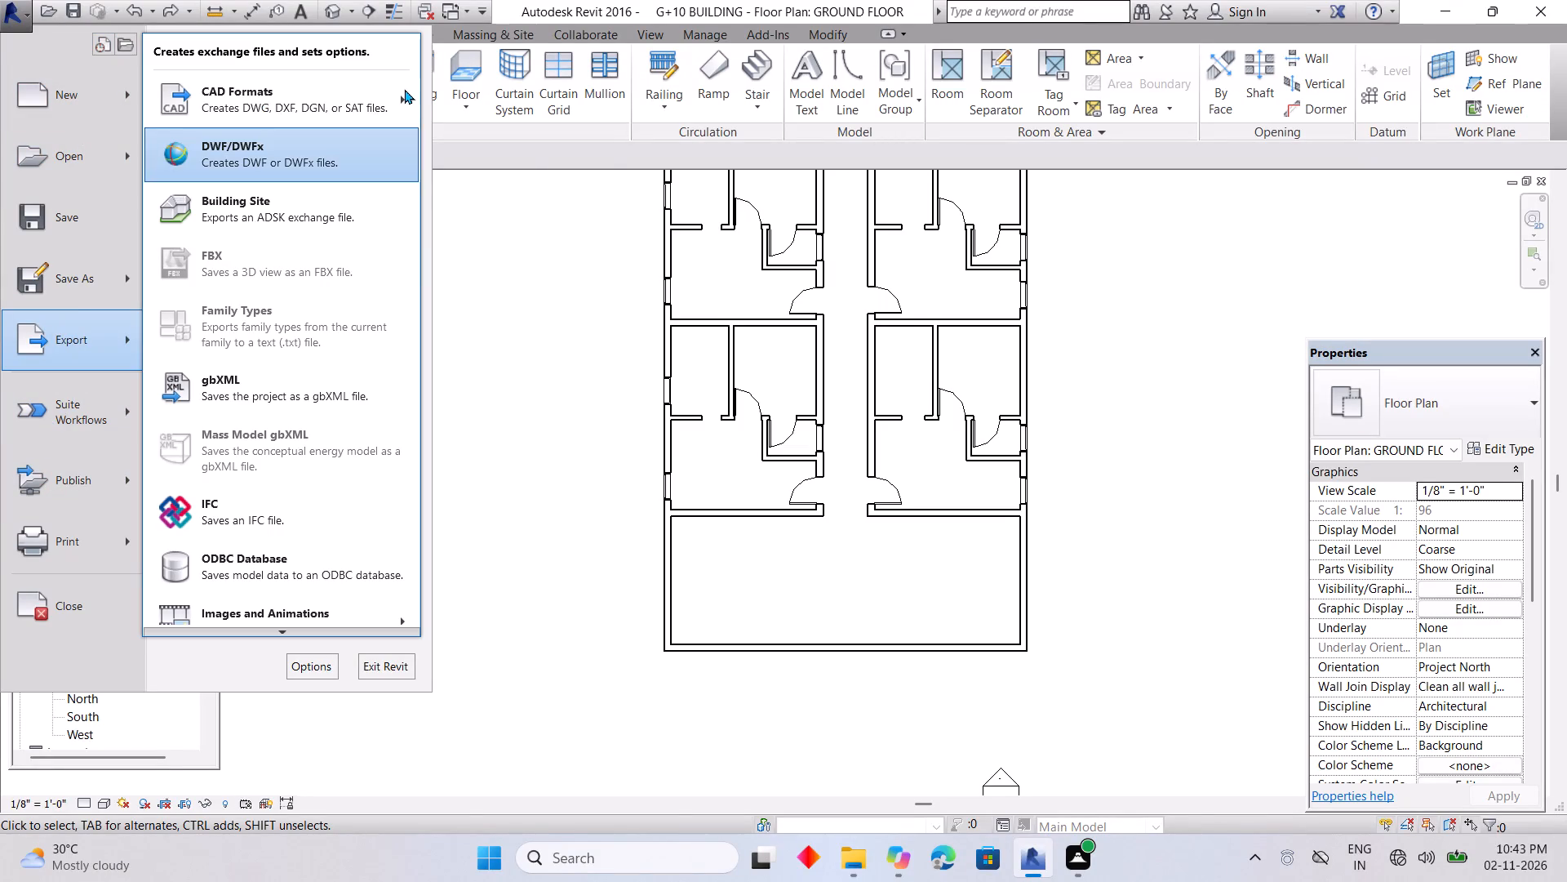
pyautogui.click(404, 89)
pyautogui.click(477, 92)
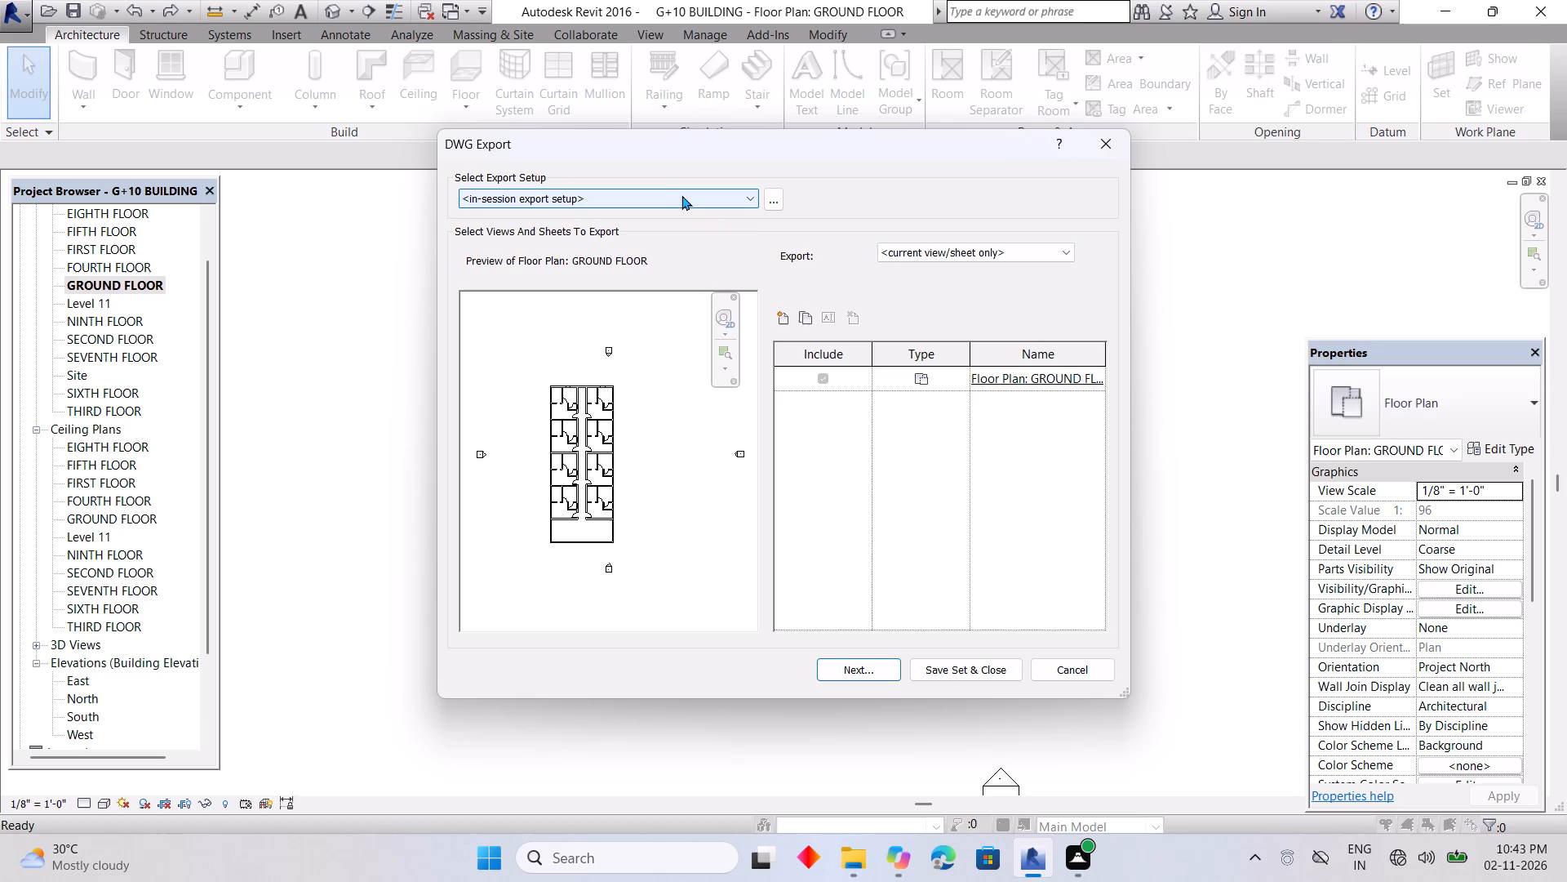
pyautogui.click(683, 197)
pyautogui.click(864, 209)
pyautogui.click(1033, 243)
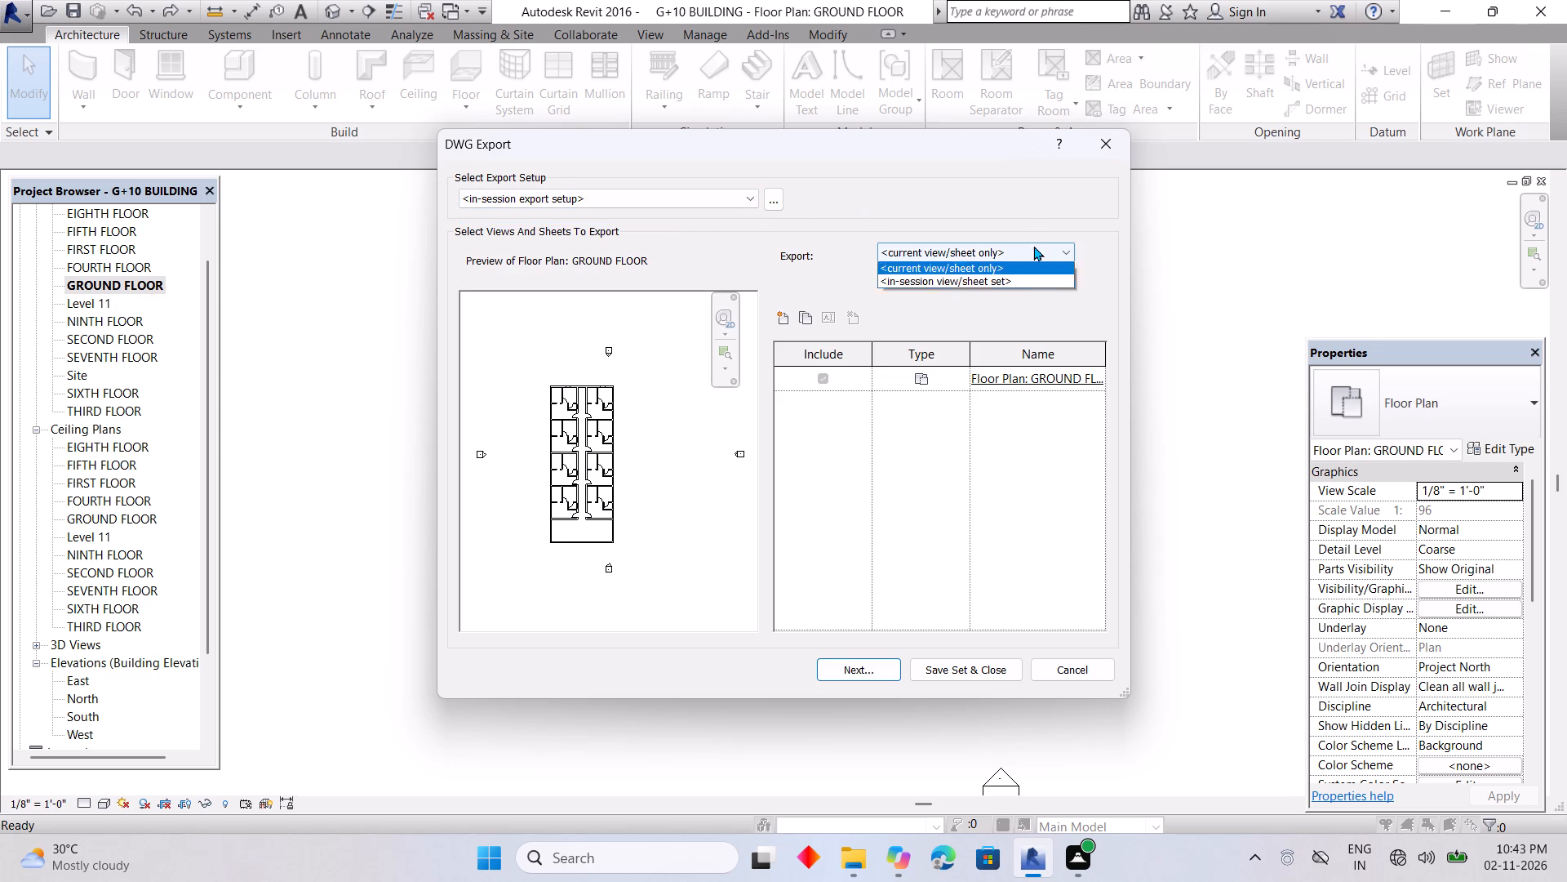
pyautogui.click(816, 218)
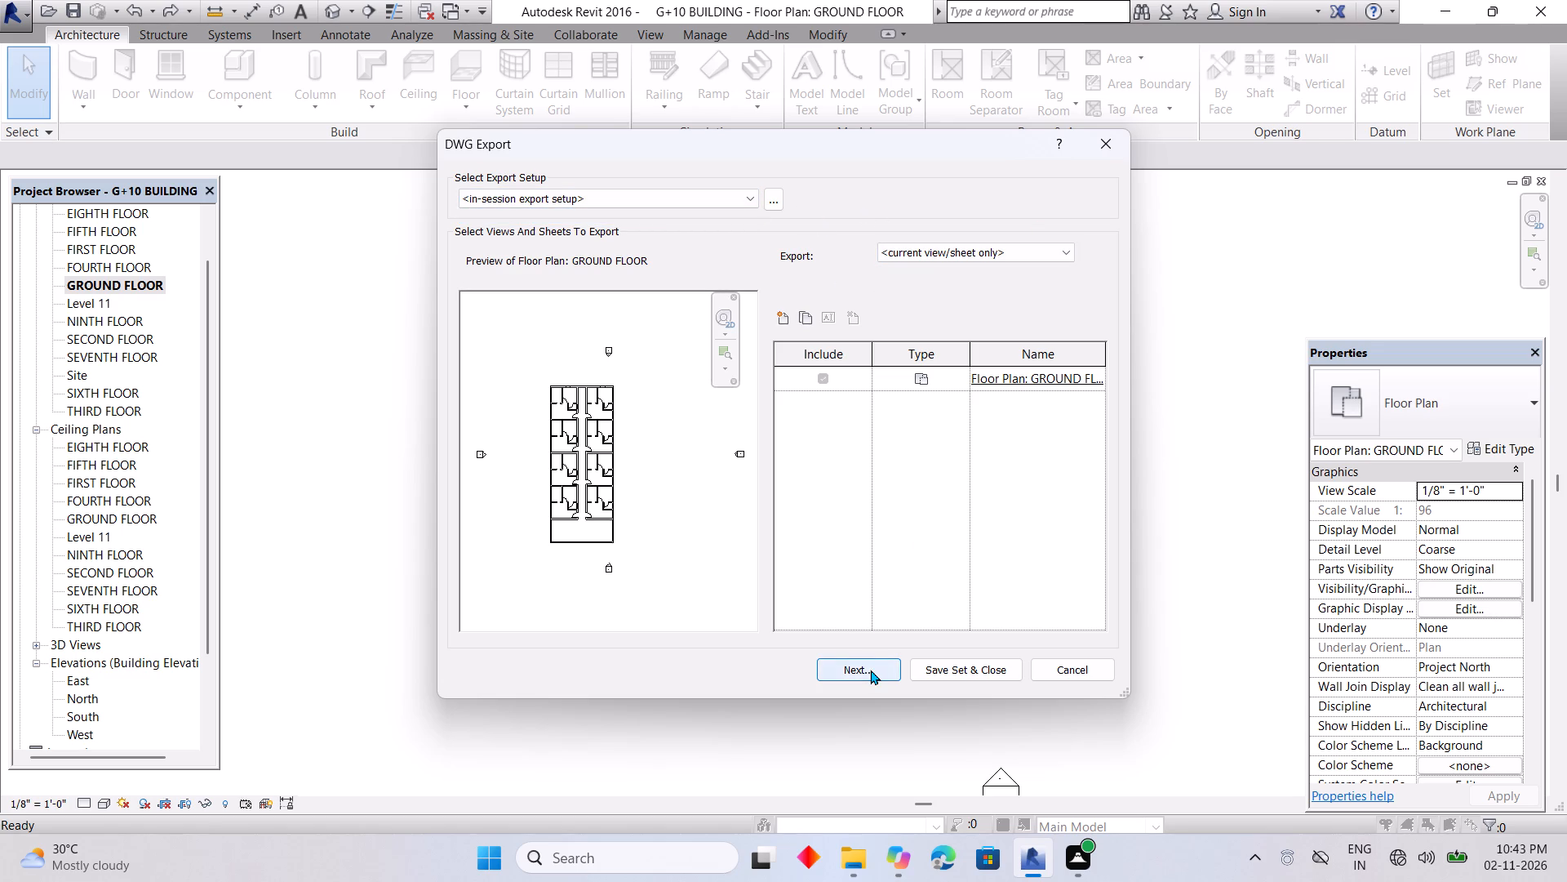
pyautogui.click(870, 671)
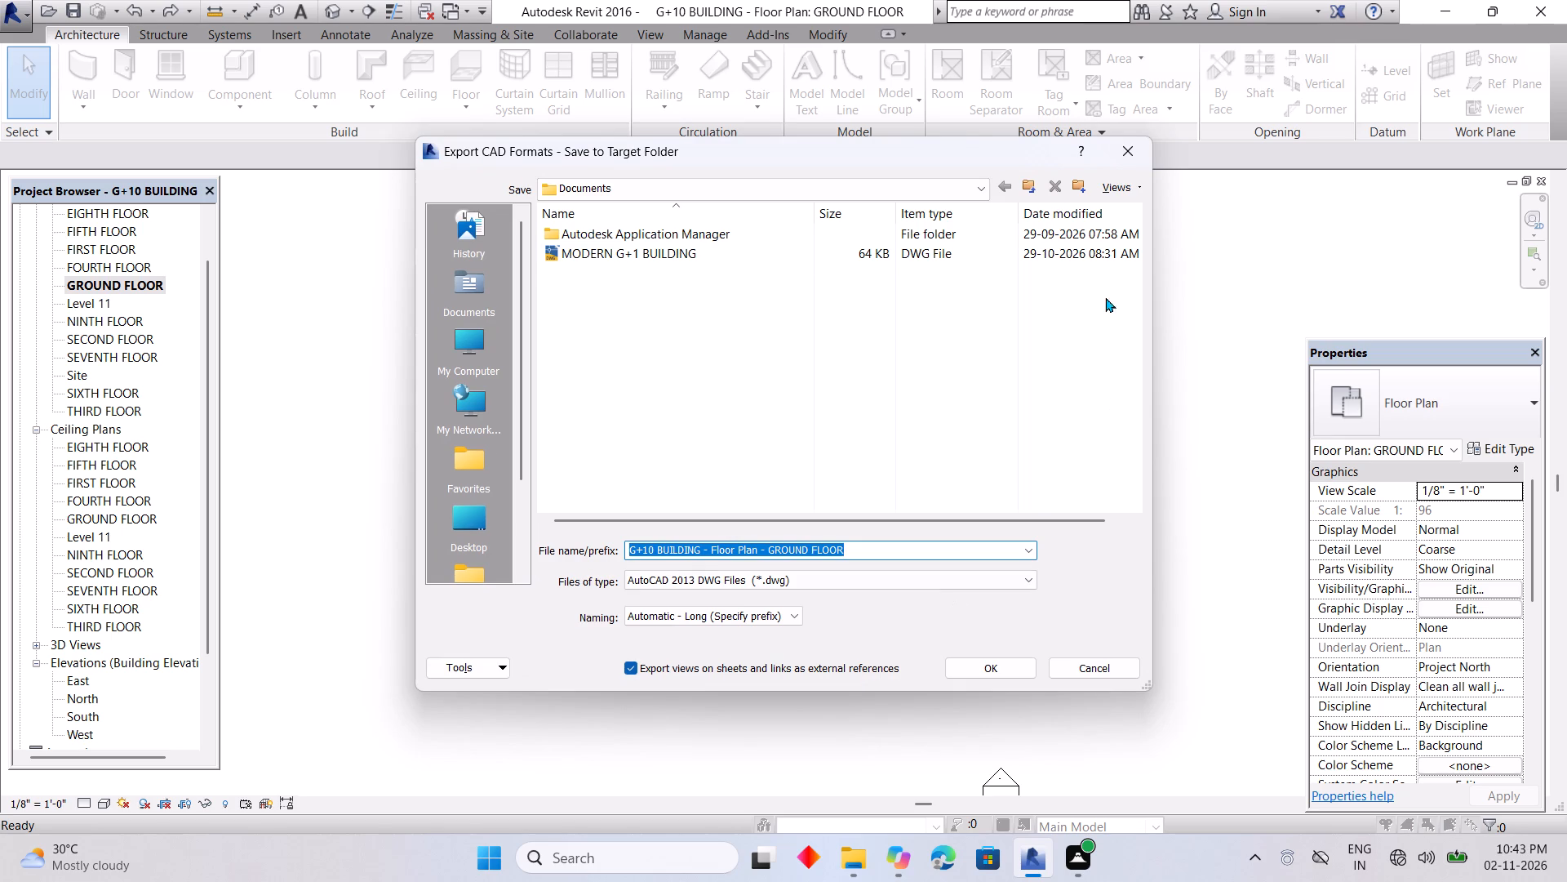
pyautogui.click(1124, 142)
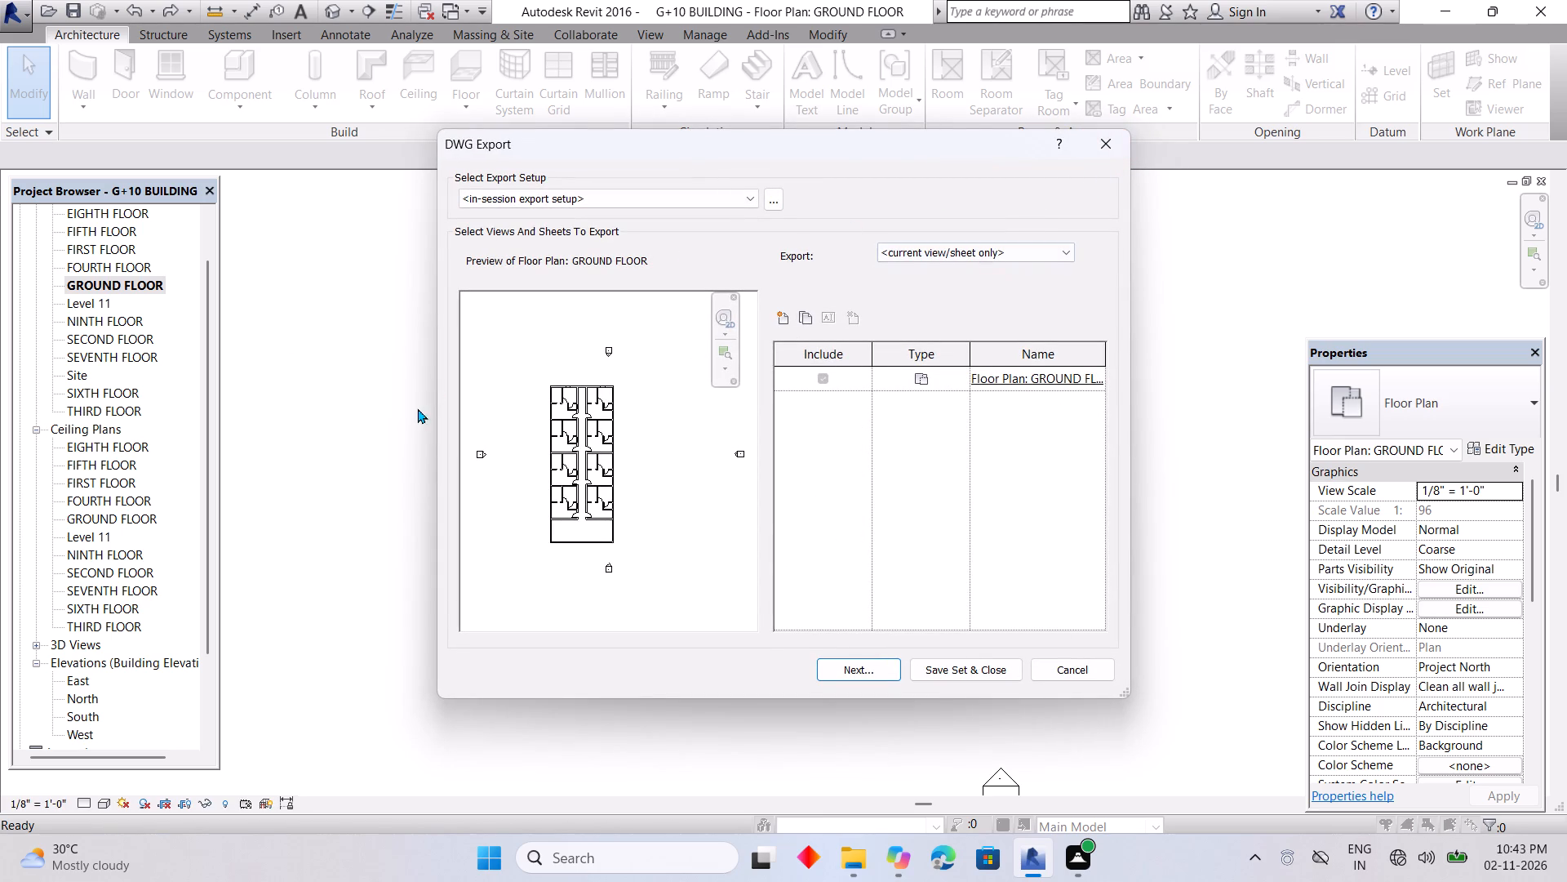
pyautogui.click(870, 666)
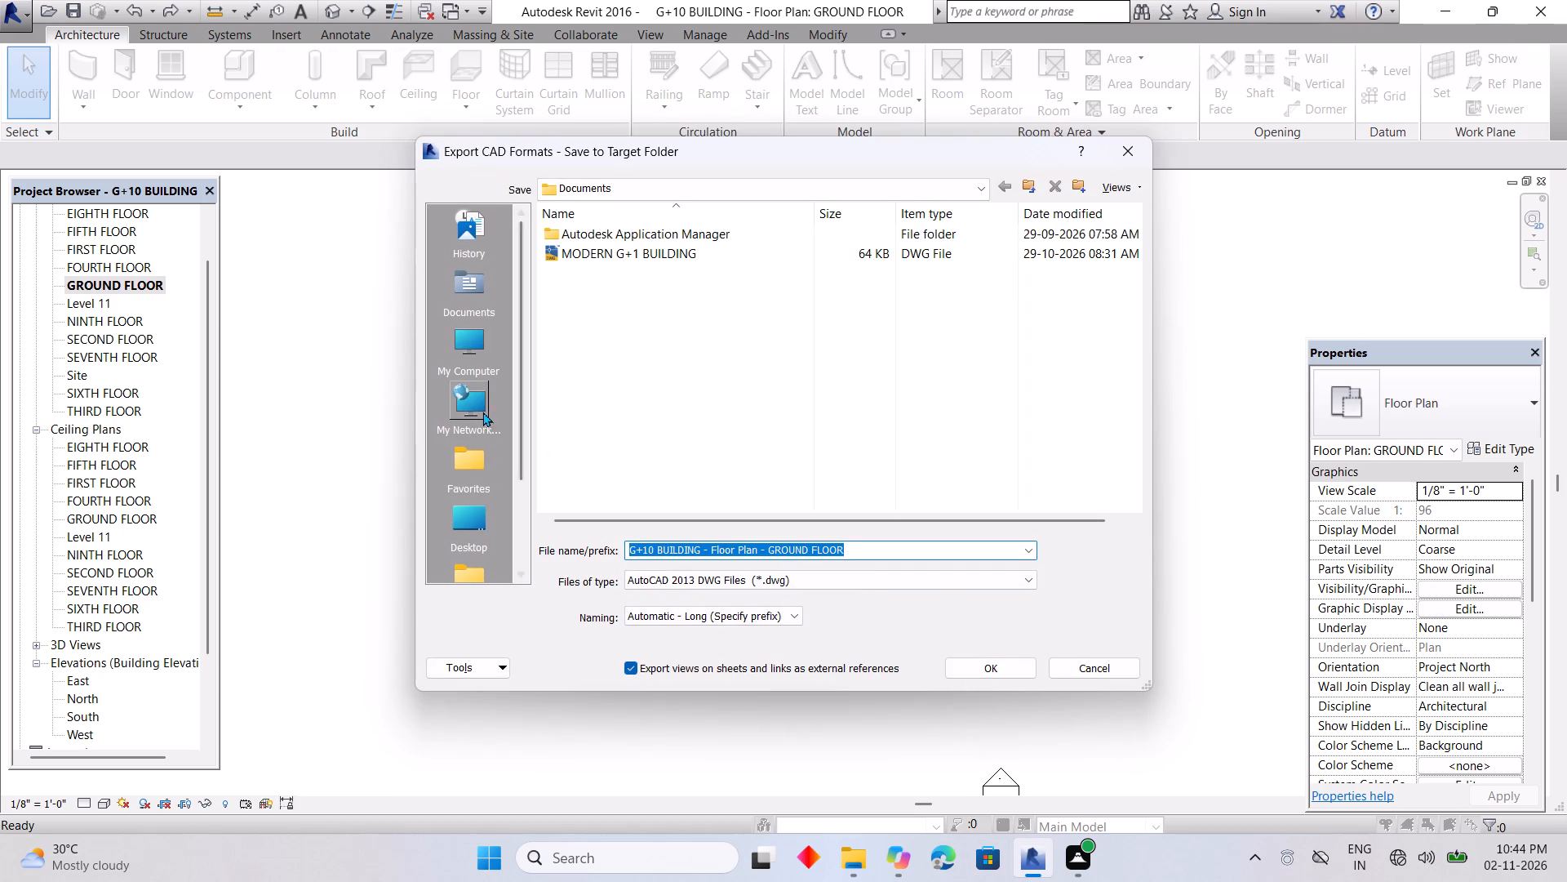
pyautogui.click(461, 521)
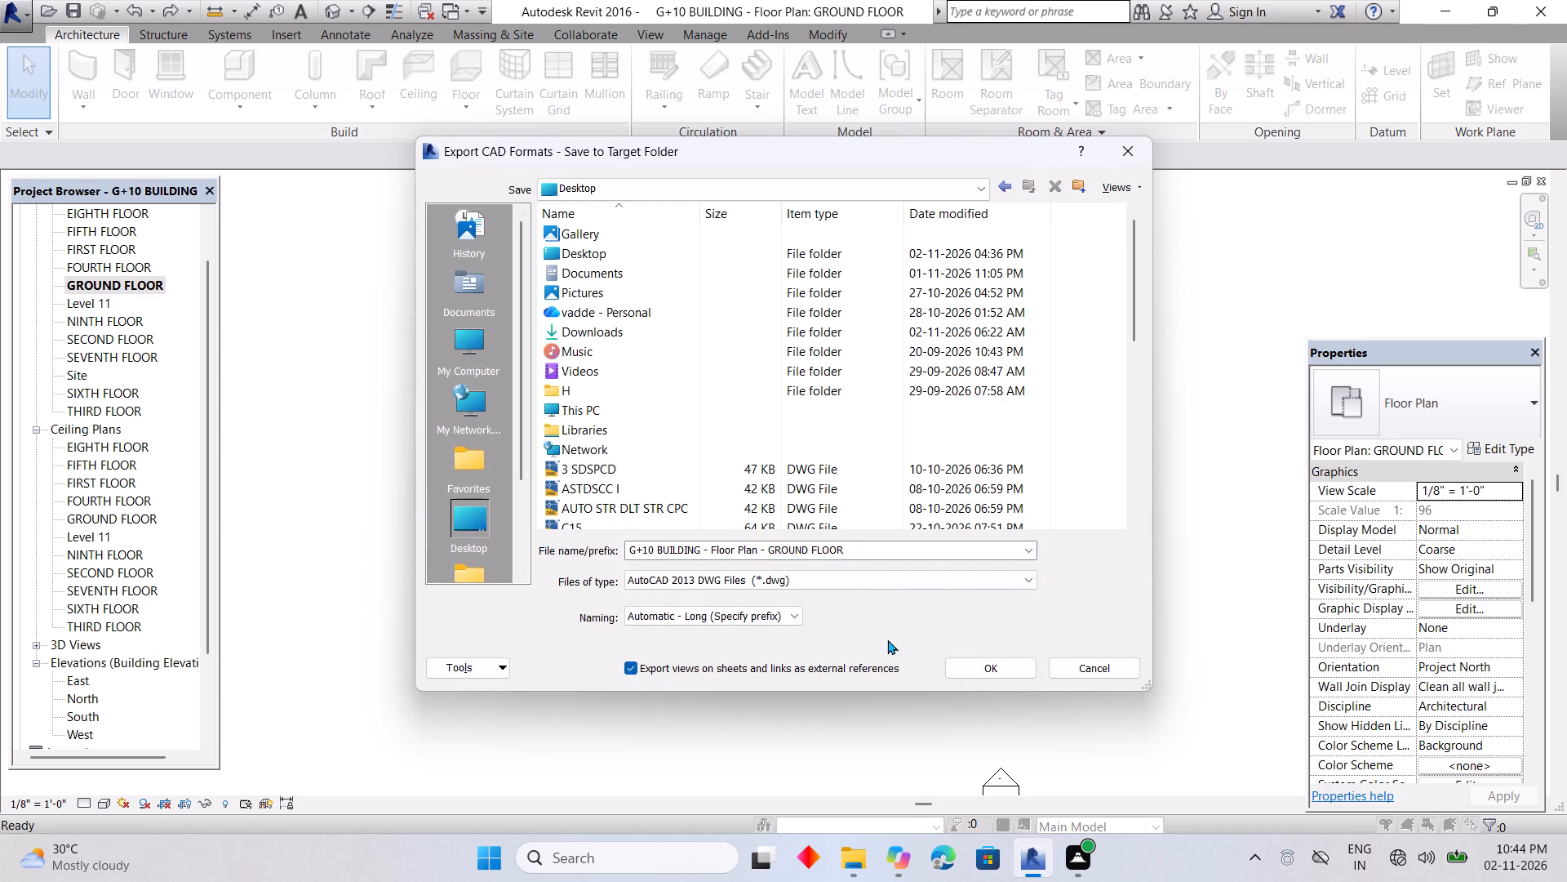
pyautogui.click(1002, 666)
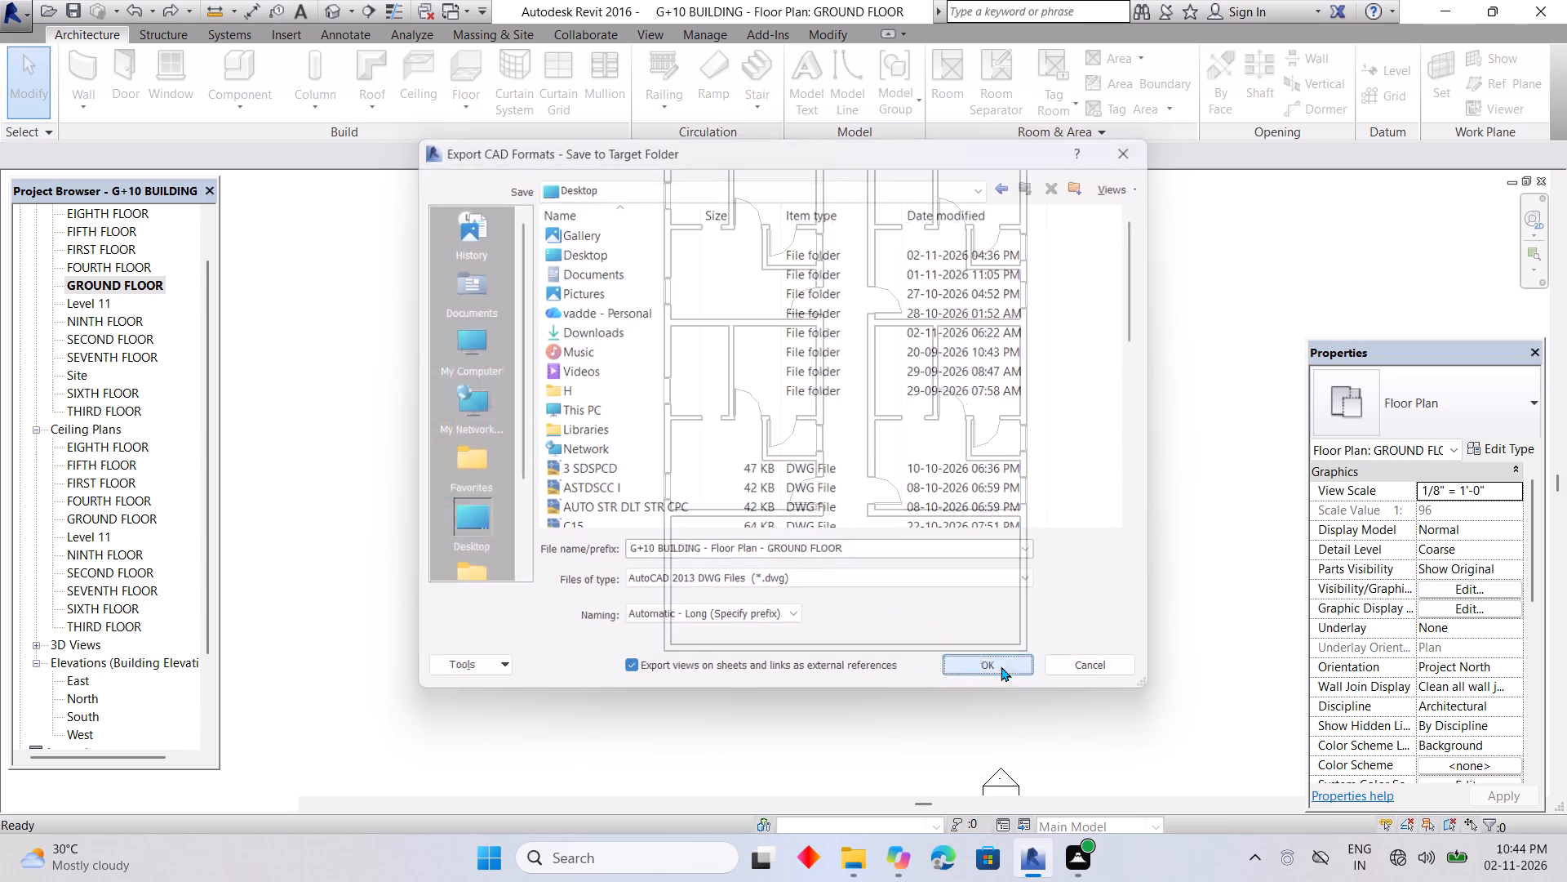
pyautogui.scroll(-1, 997, 666)
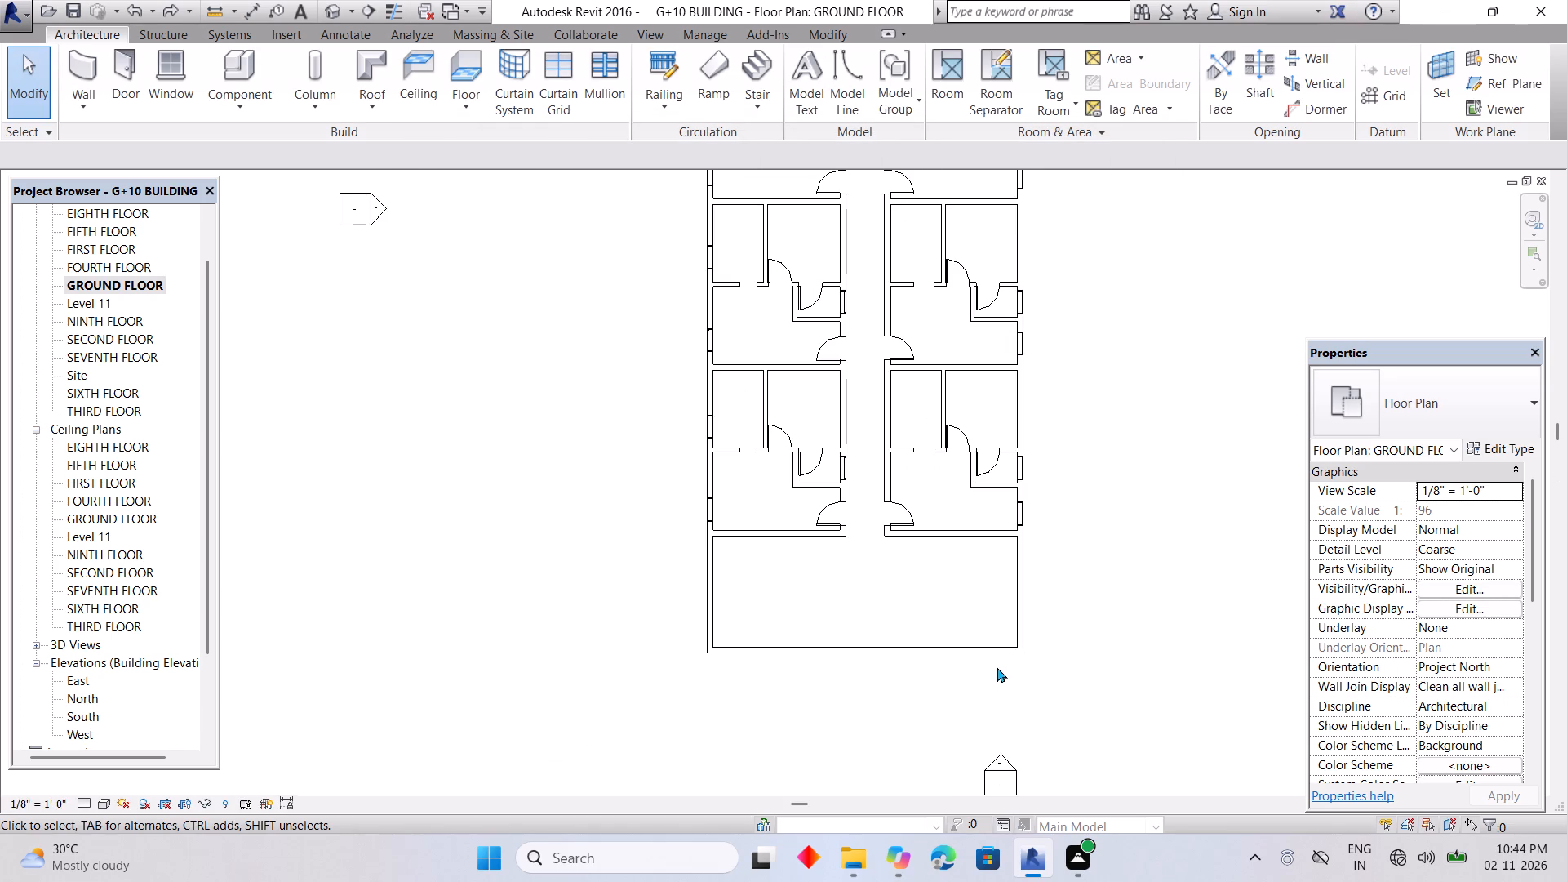